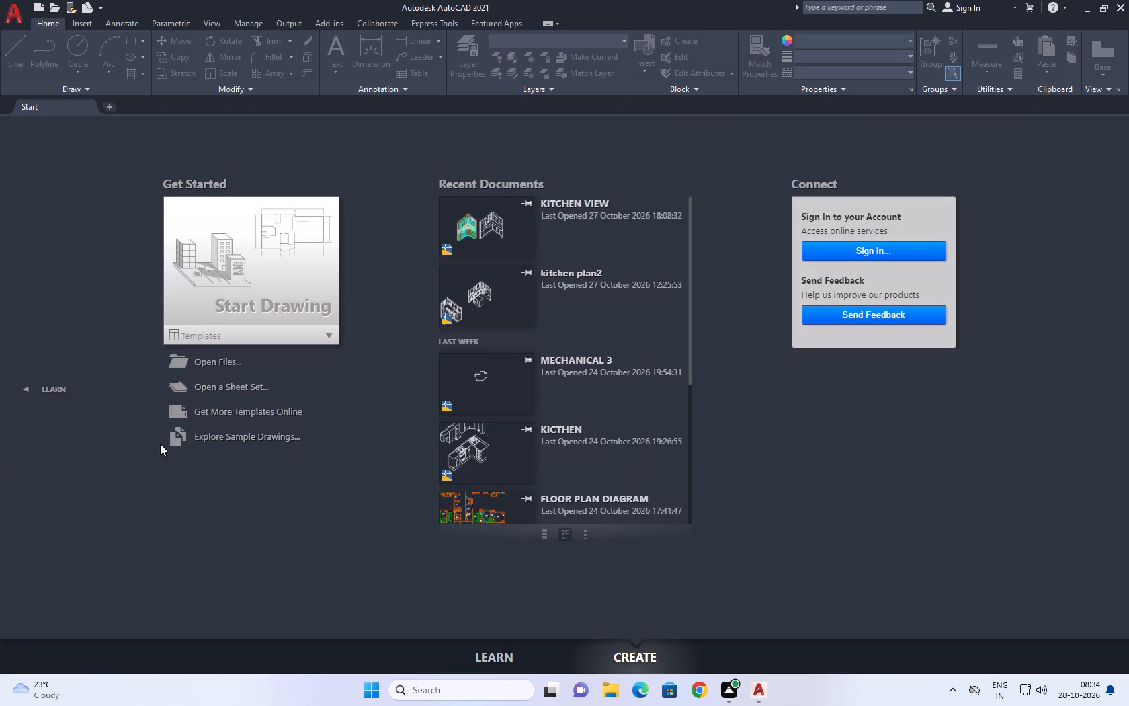
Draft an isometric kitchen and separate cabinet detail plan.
Start a new blank drawing.
{"action": "left_click", "coordinate": [322, 262]}
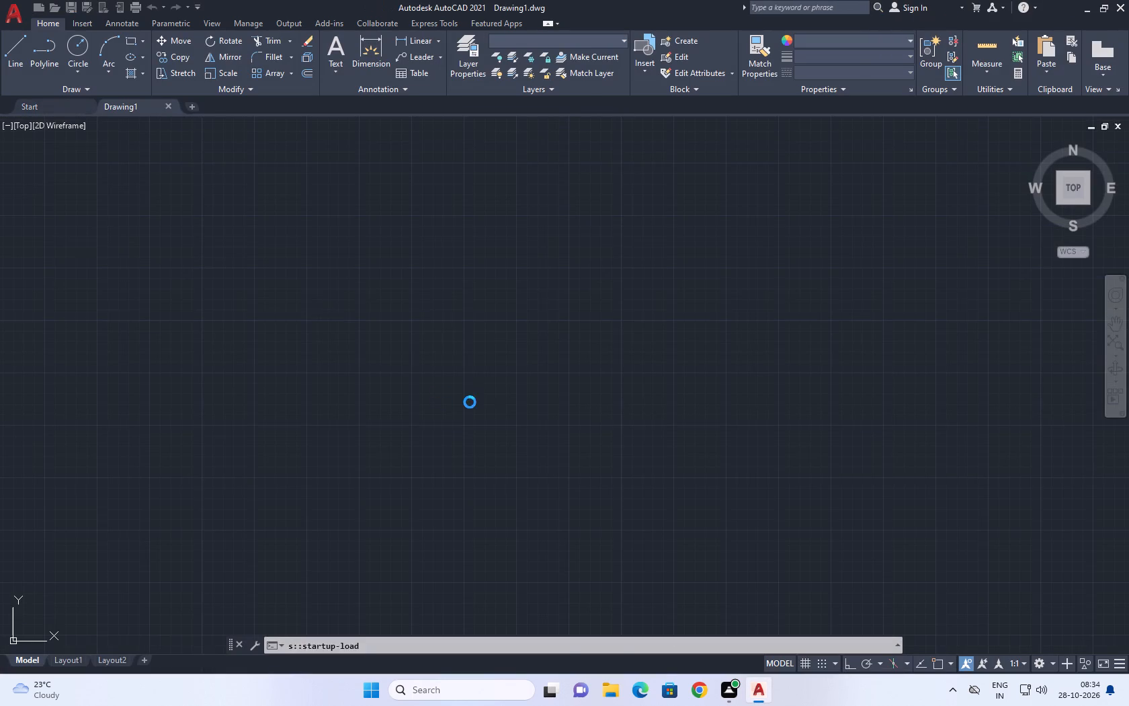
Save the drawing as KITCHEN in the MANISHA folder on the Desktop.
{"action": "left_click", "coordinate": [19, 21]}
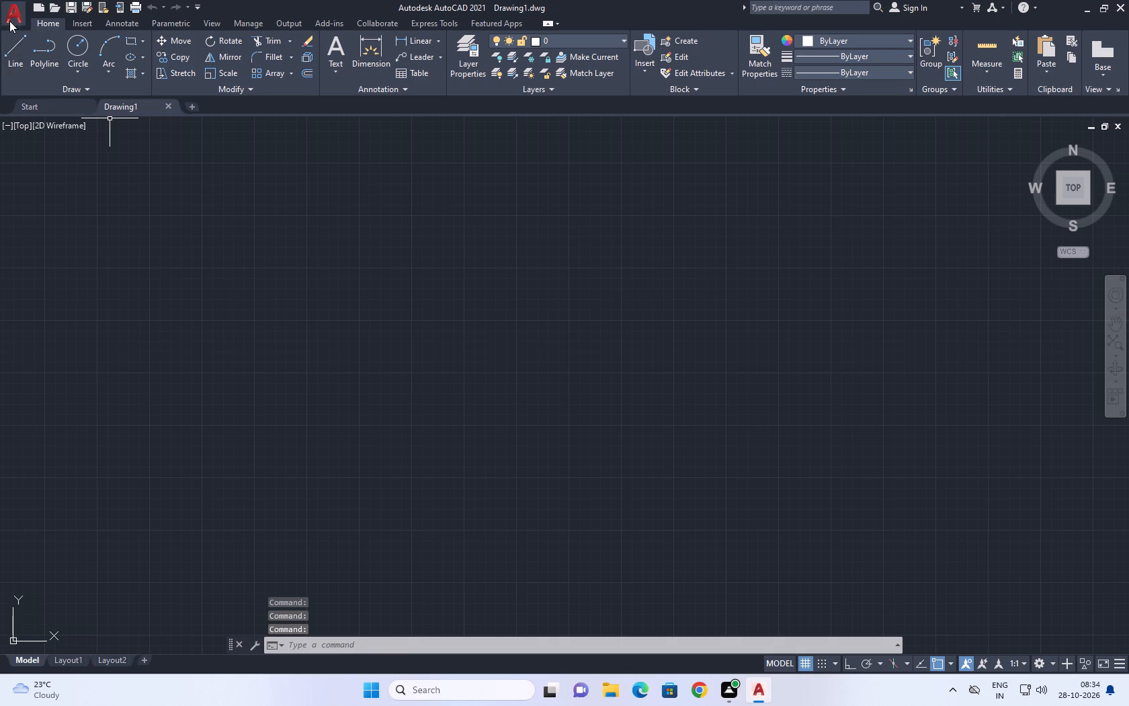
{"action": "left_click", "coordinate": [54, 175]}
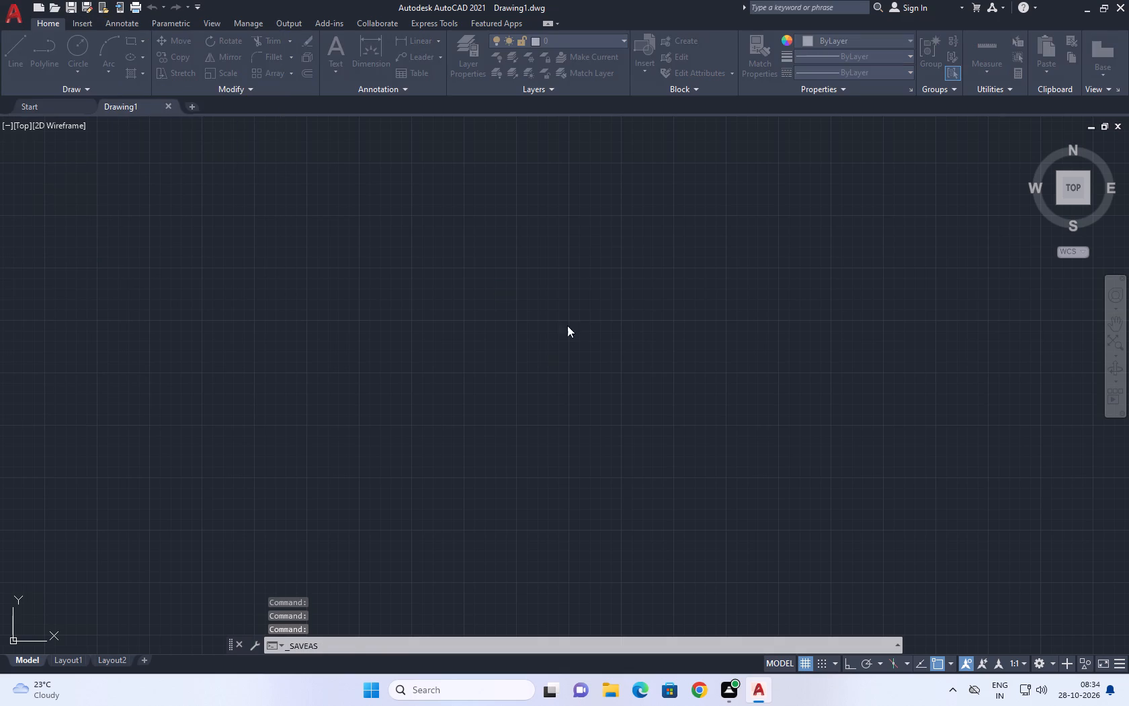
{"action": "left_click", "coordinate": [385, 304]}
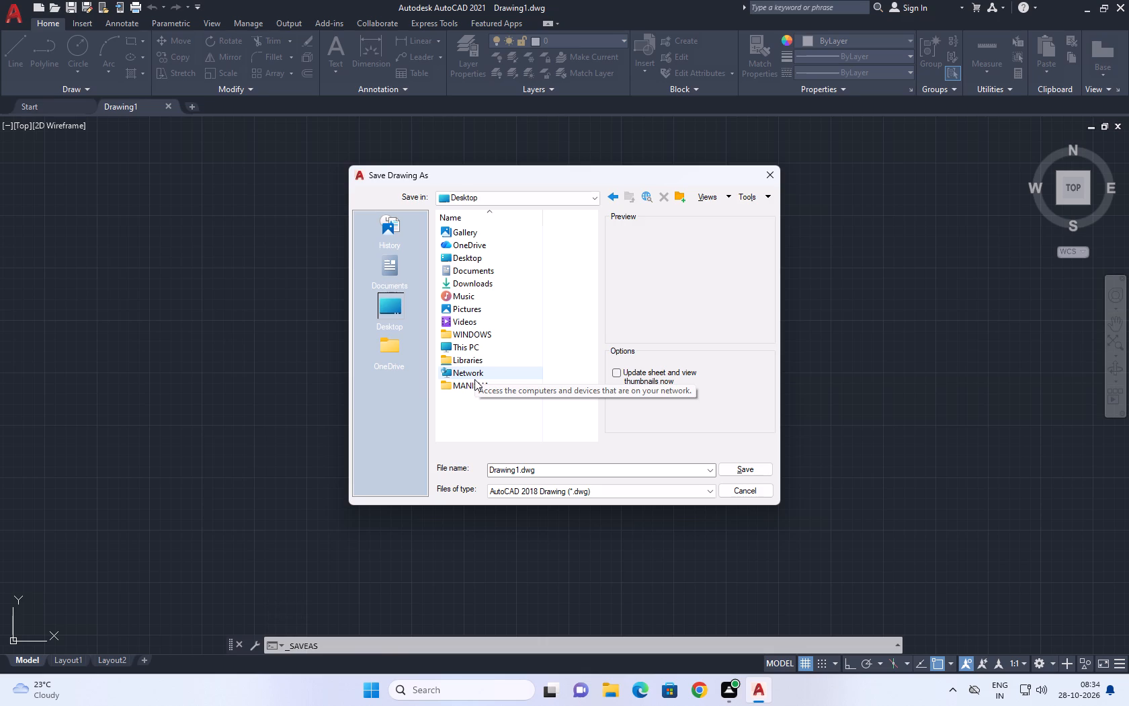
{"action": "left_click", "coordinate": [508, 386]}
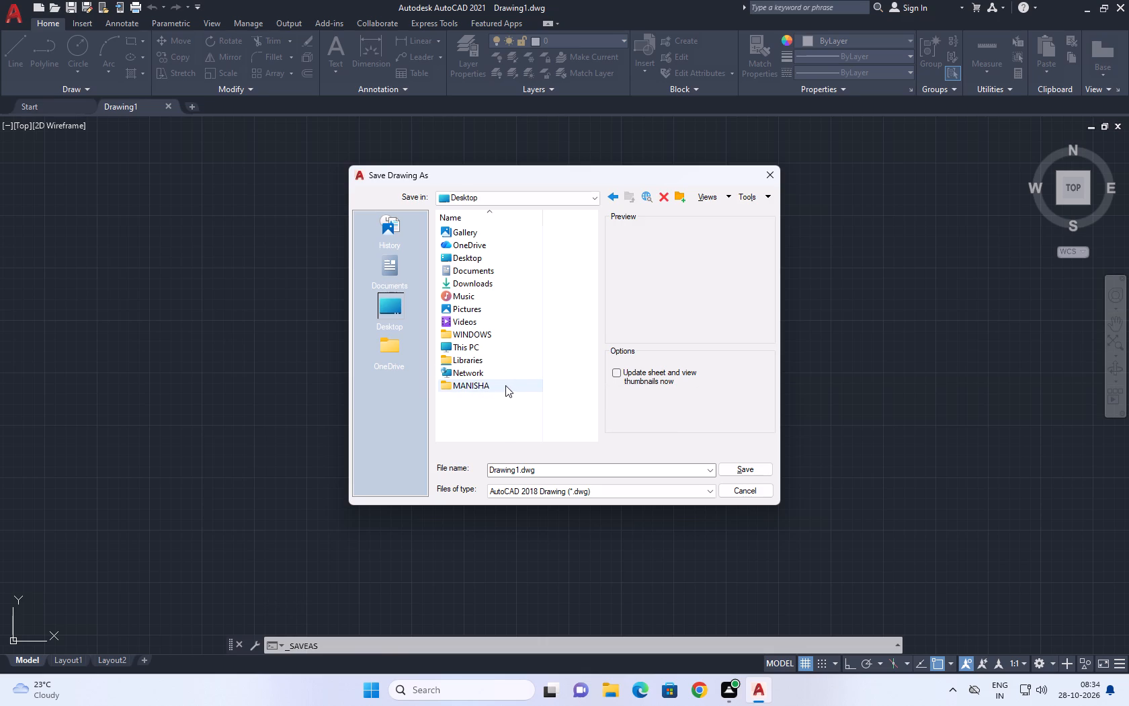
{"action": "double_click", "coordinate": [525, 388]}
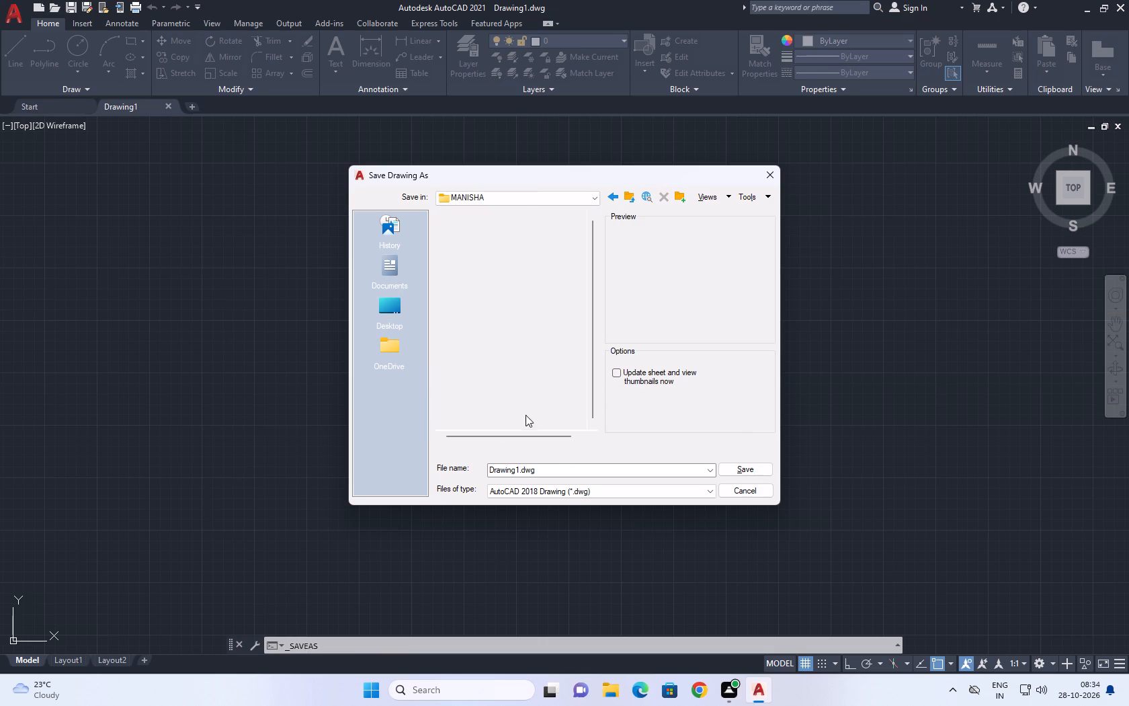
{"action": "left_click", "coordinate": [571, 463]}
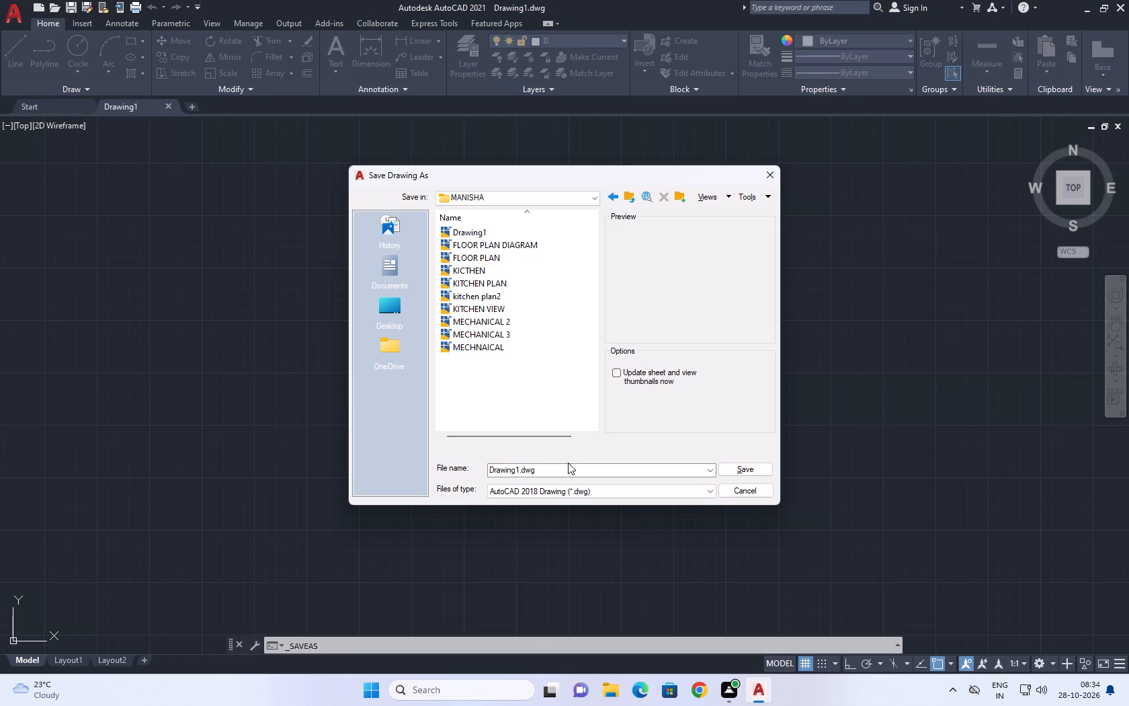
{"action": "left_click", "coordinate": [548, 469]}
{"action": "type", "text": "KI"}
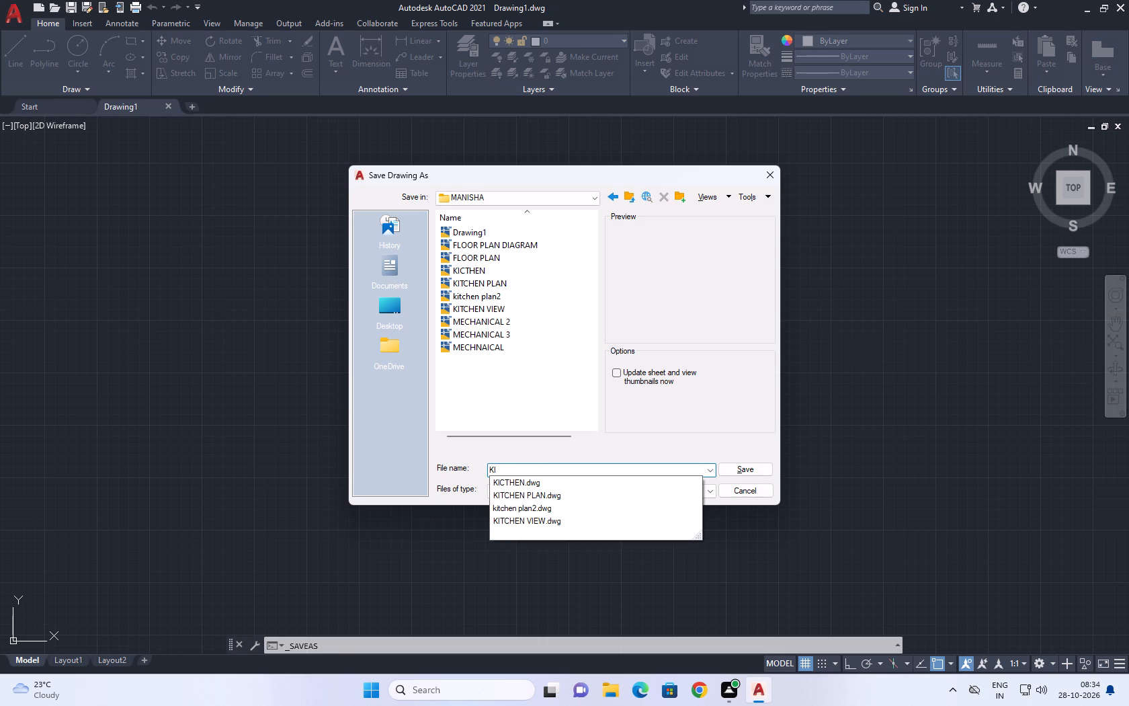
{"action": "type", "text": "TCHE"}
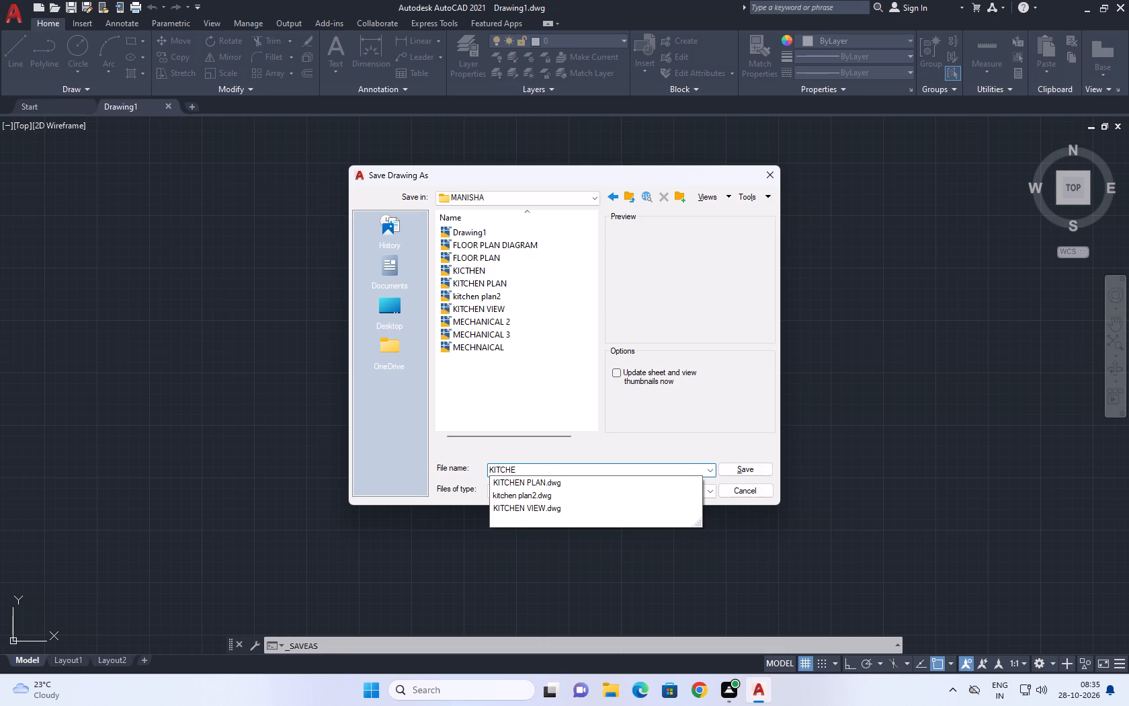
{"action": "key", "text": "n"}
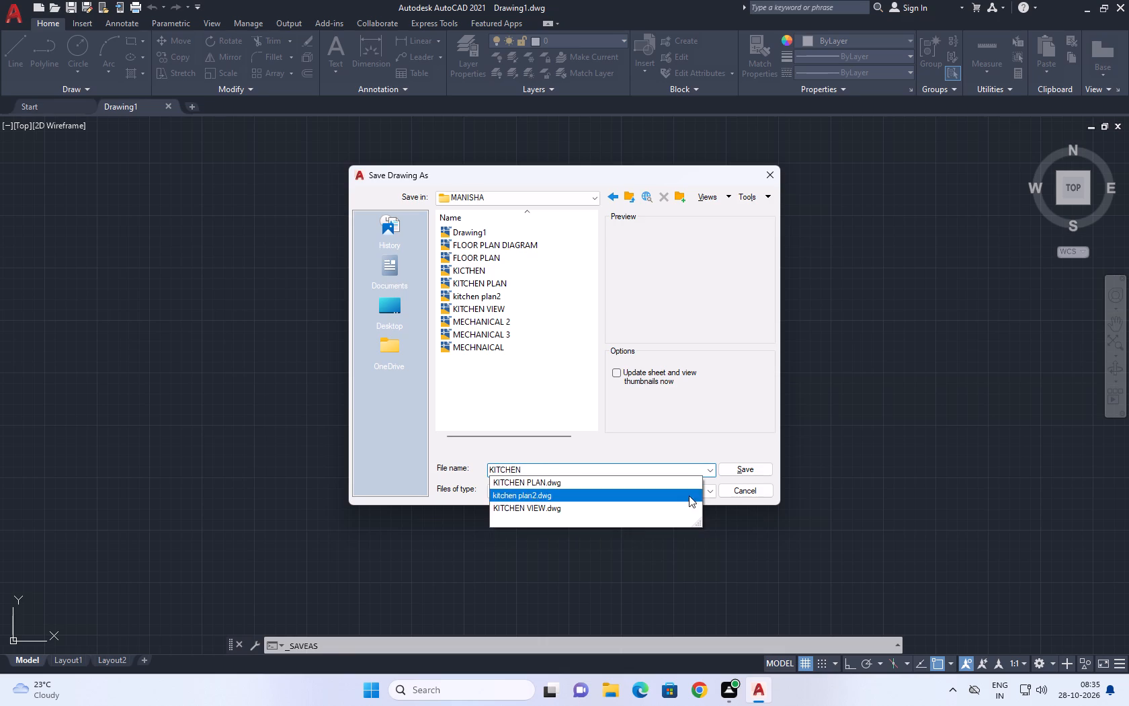
{"action": "left_click", "coordinate": [751, 465]}
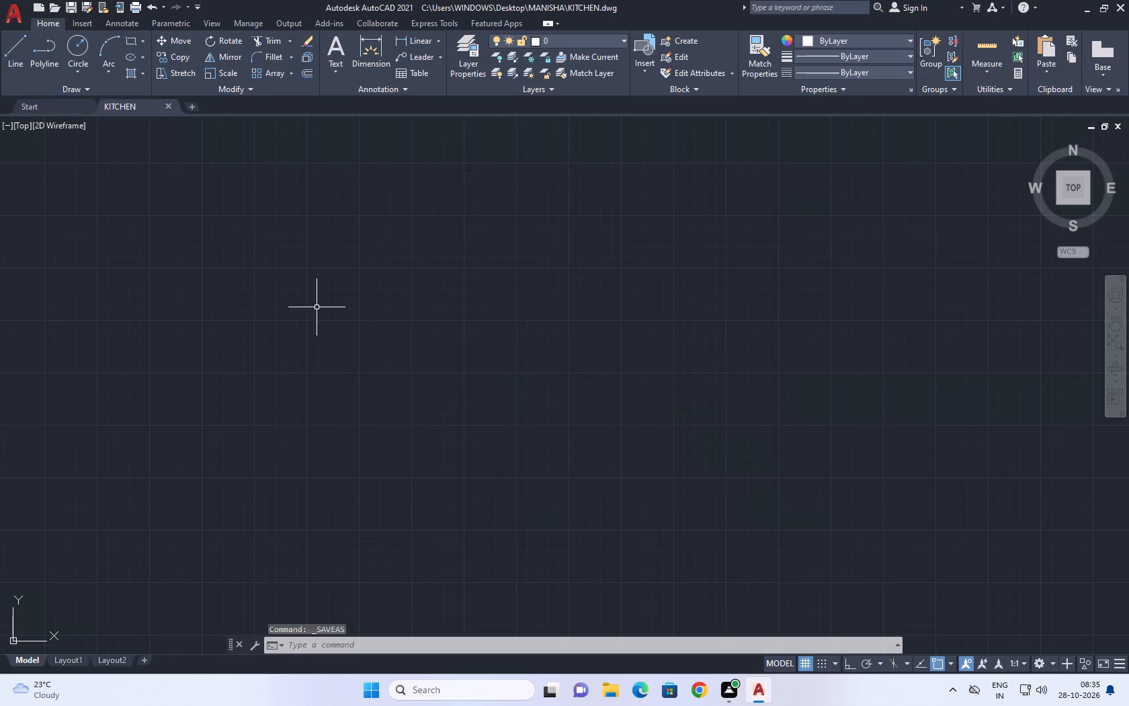
Check the Open and Save settings in Options and apply them as they are.
{"action": "middle_click_drag", "start_coordinate": [306, 290], "coordinate": [192, 471]}
{"action": "scroll", "coordinate": [192, 477], "scroll_direction": "down", "scroll_amount": 1}
{"action": "type", "text": "OP"}
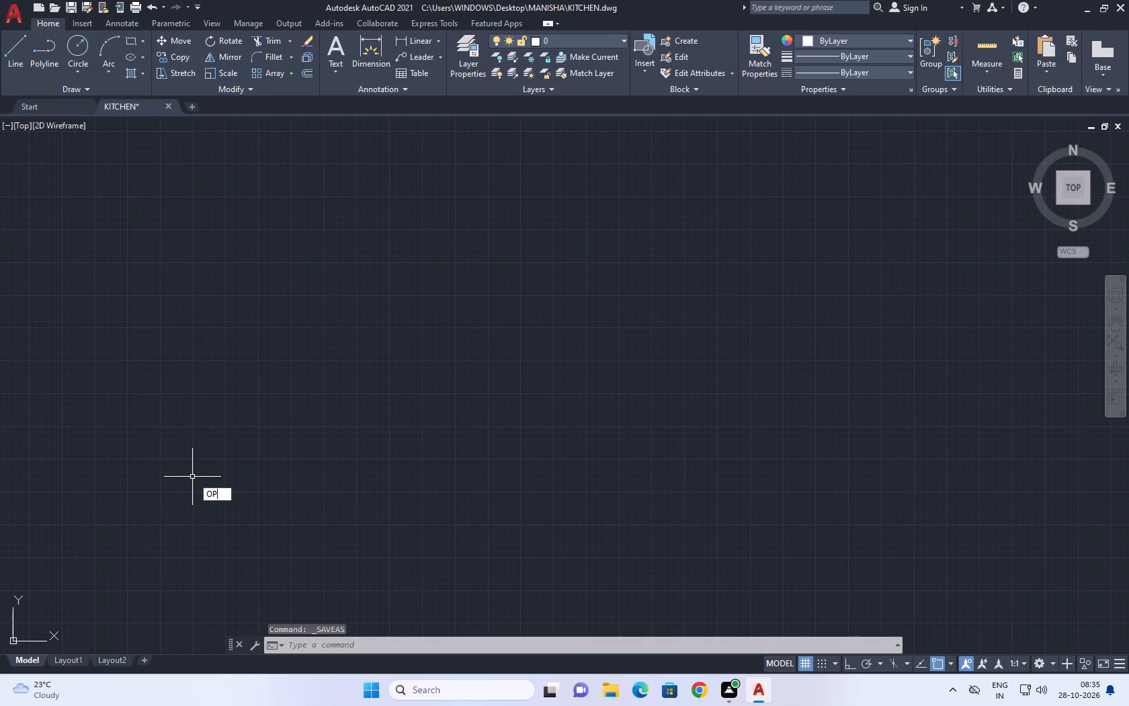
{"action": "key", "text": "space"}
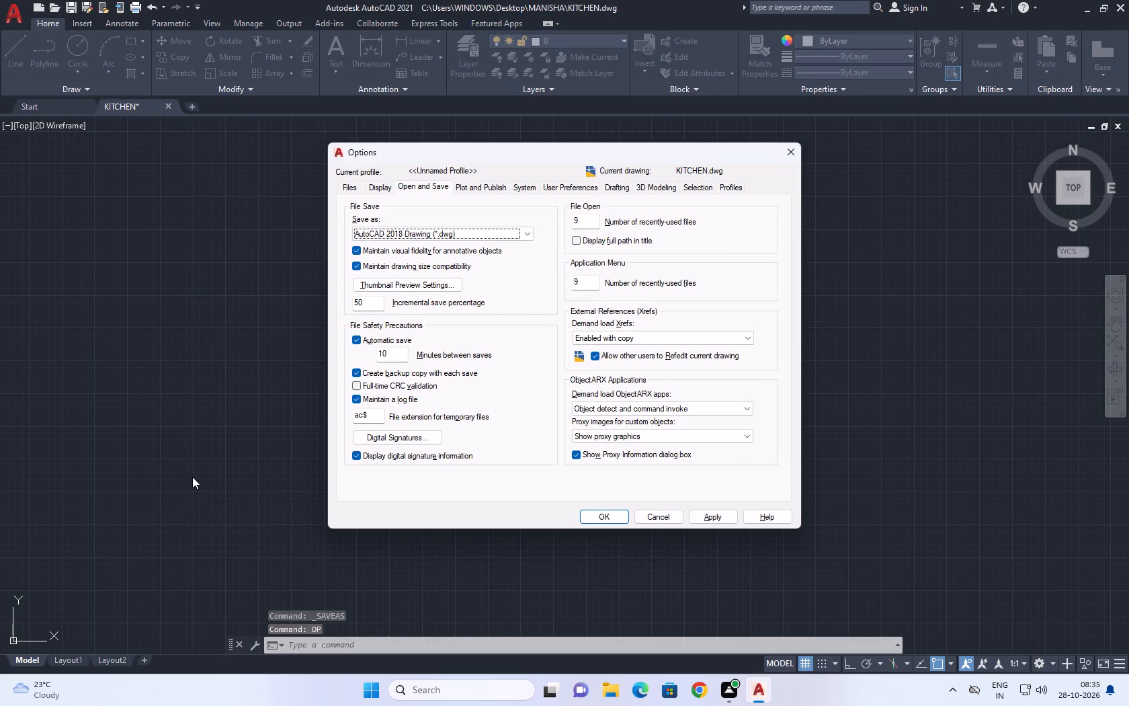
{"action": "left_click", "coordinate": [726, 516]}
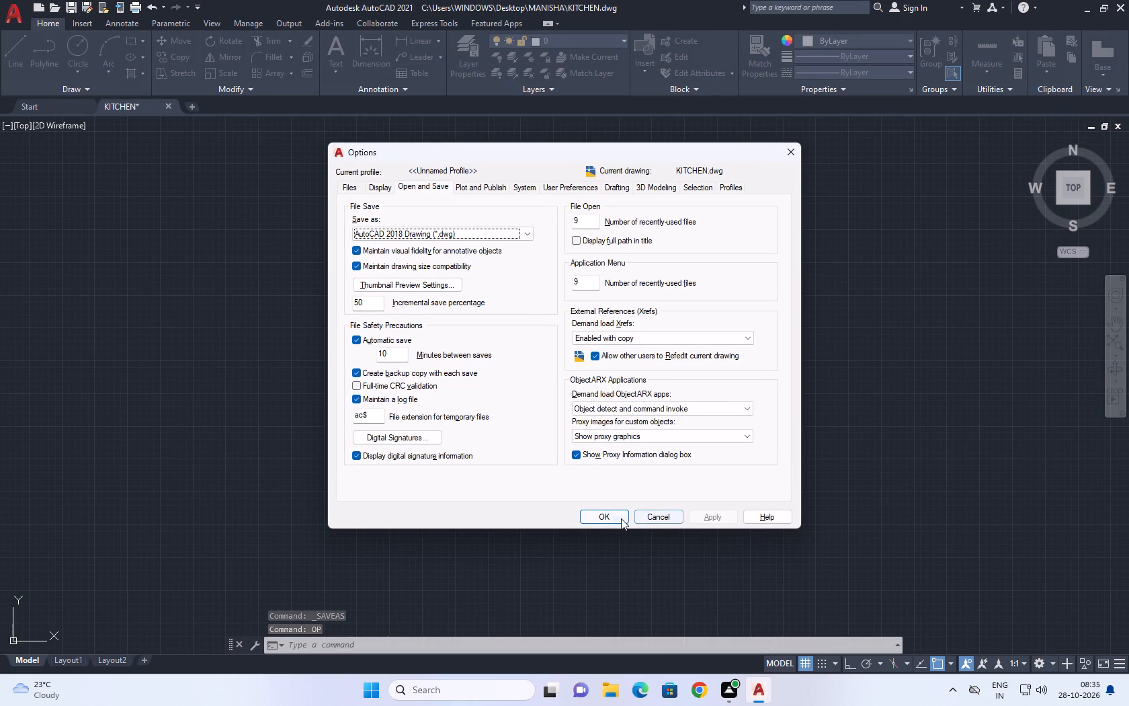
{"action": "left_click", "coordinate": [618, 518]}
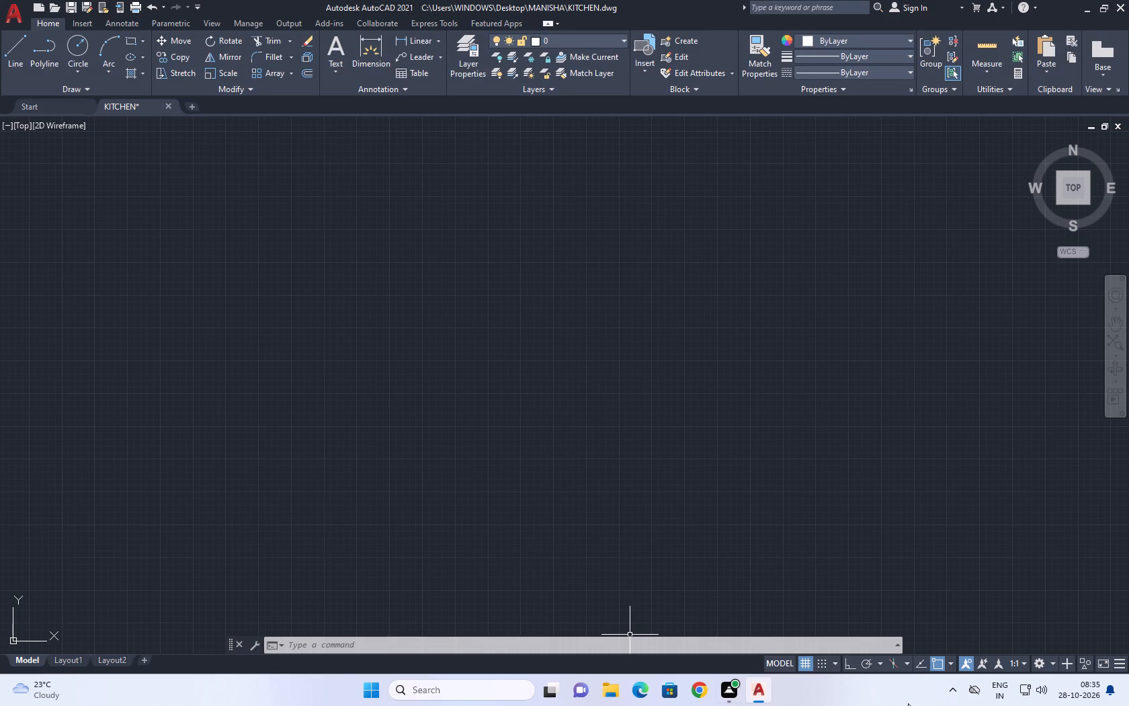
Configure the drawing units with a length precision of 0.0 and centimeters as the insertion scale.
{"action": "middle_click_drag", "start_coordinate": [508, 416], "coordinate": [231, 519]}
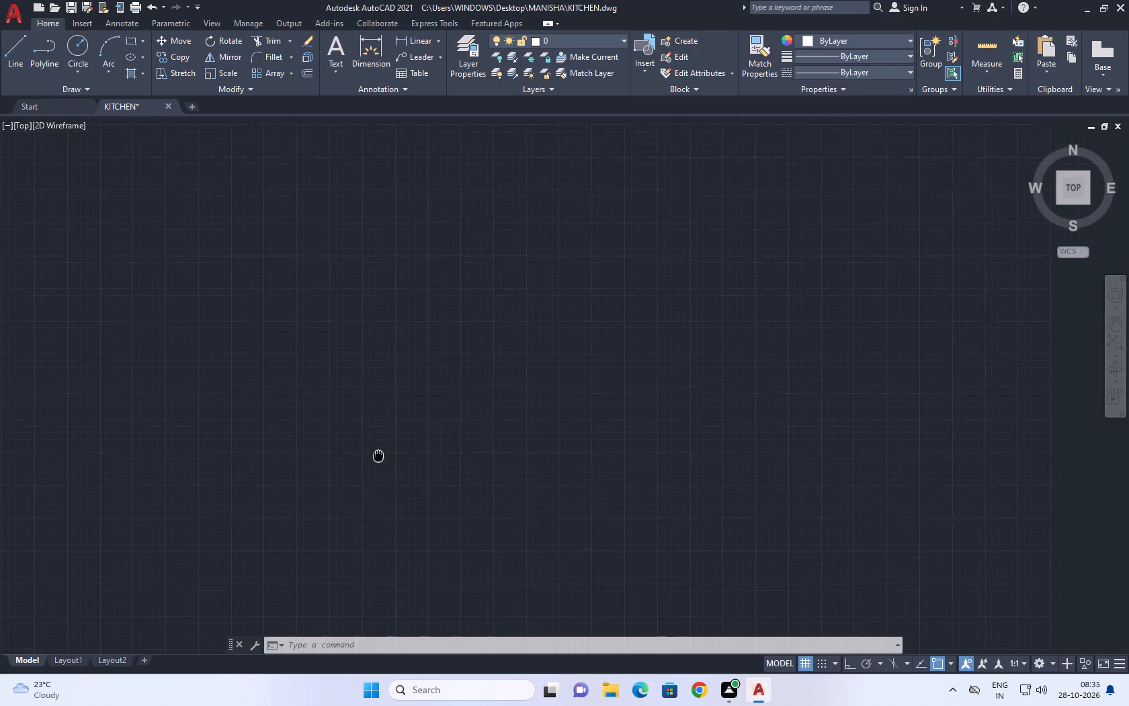
{"action": "middle_click_drag", "start_coordinate": [231, 519], "coordinate": [112, 638]}
{"action": "key", "text": "u"}
{"action": "key", "text": "n"}
{"action": "key", "text": "space"}
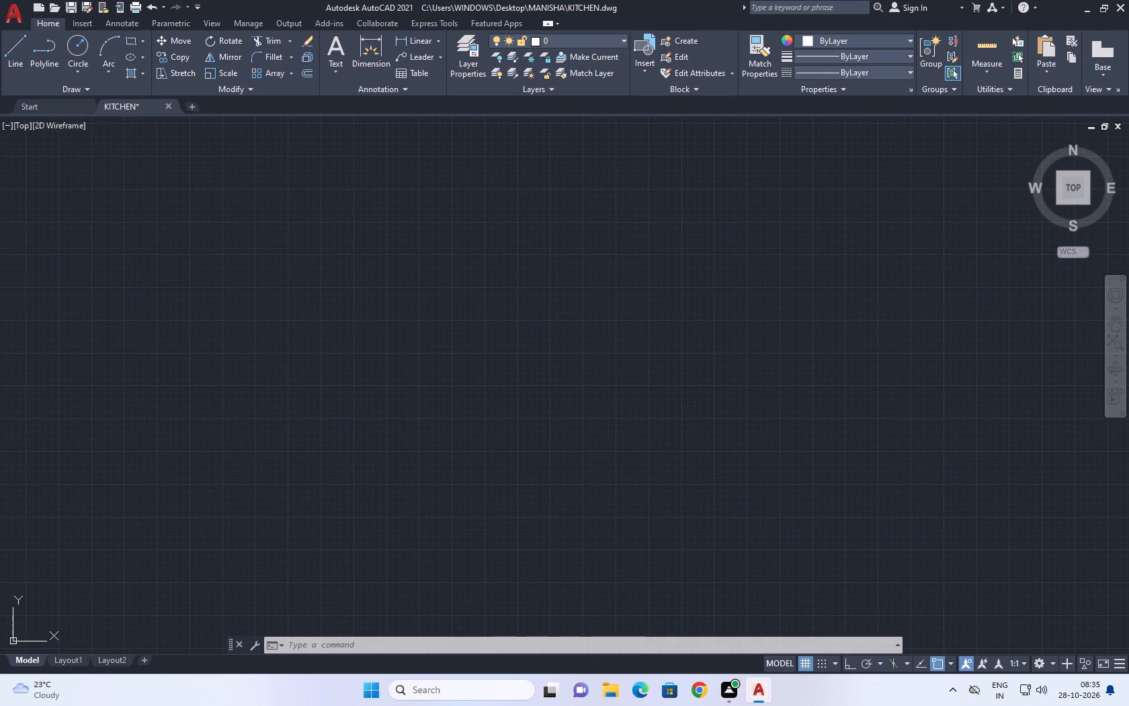
{"action": "left_click", "coordinate": [514, 280]}
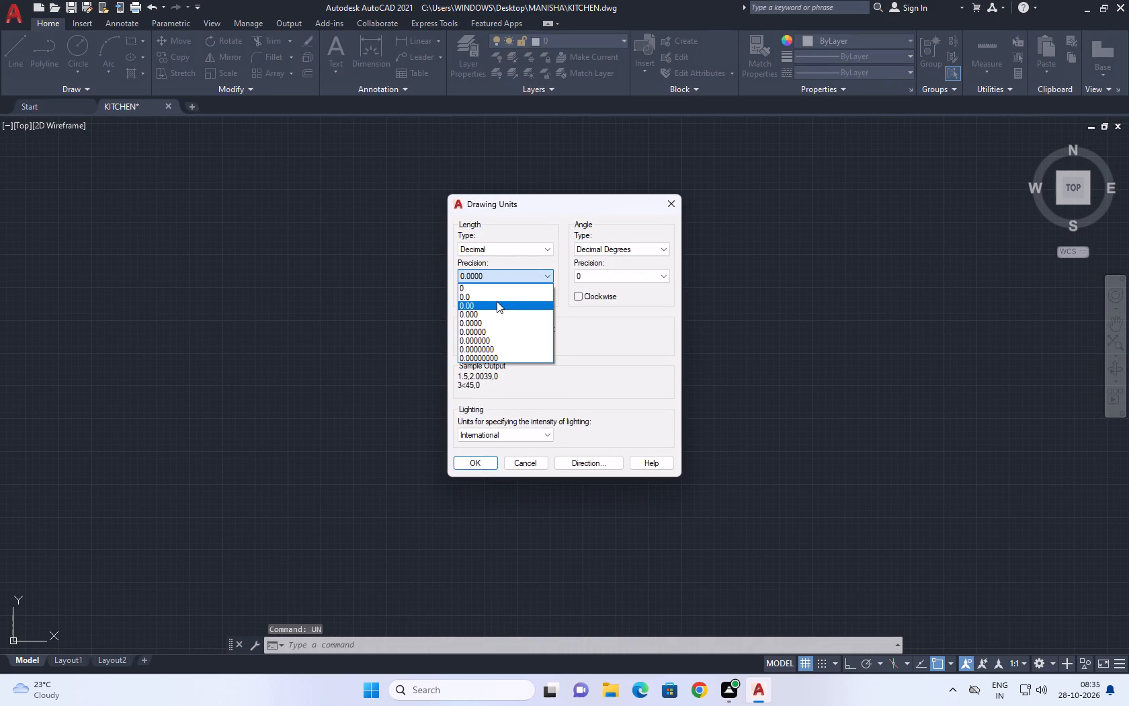
{"action": "left_click", "coordinate": [496, 298]}
{"action": "left_click", "coordinate": [497, 338]}
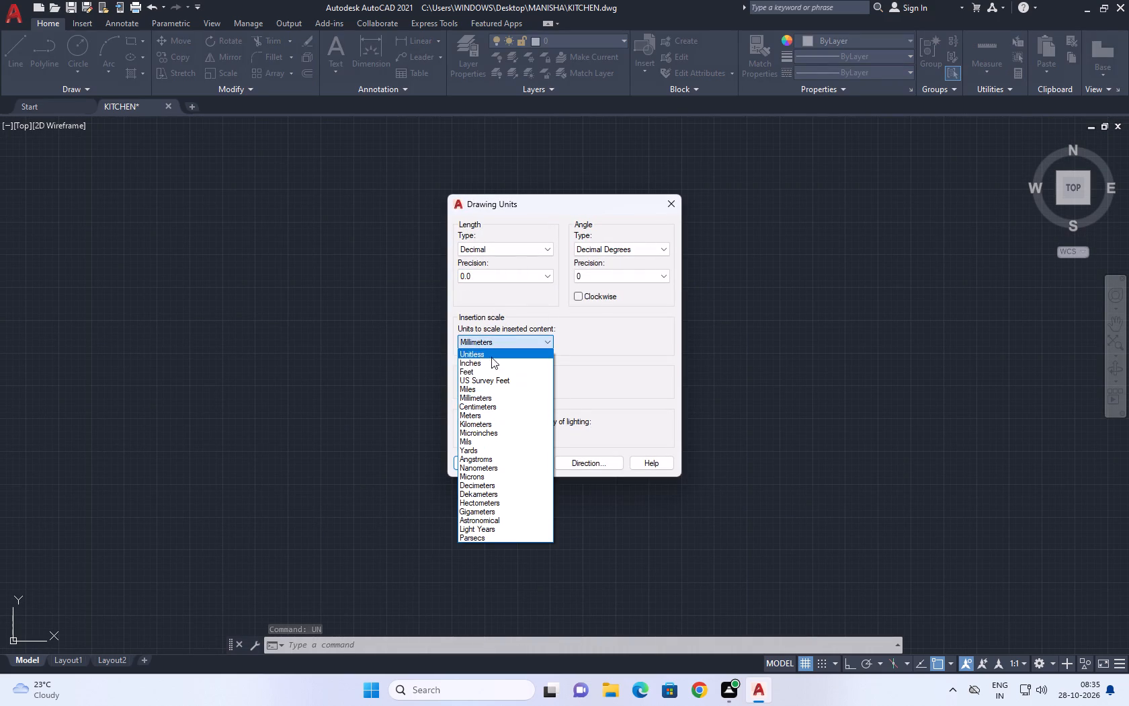
{"action": "left_click", "coordinate": [478, 405]}
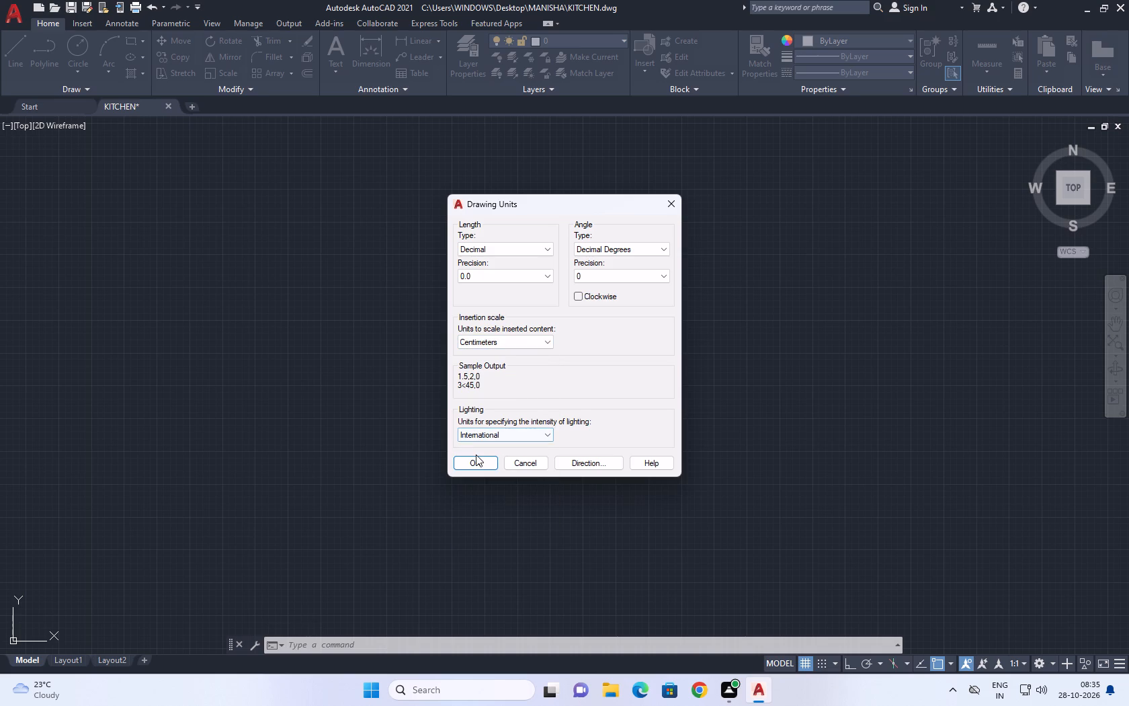
{"action": "left_click", "coordinate": [476, 455]}
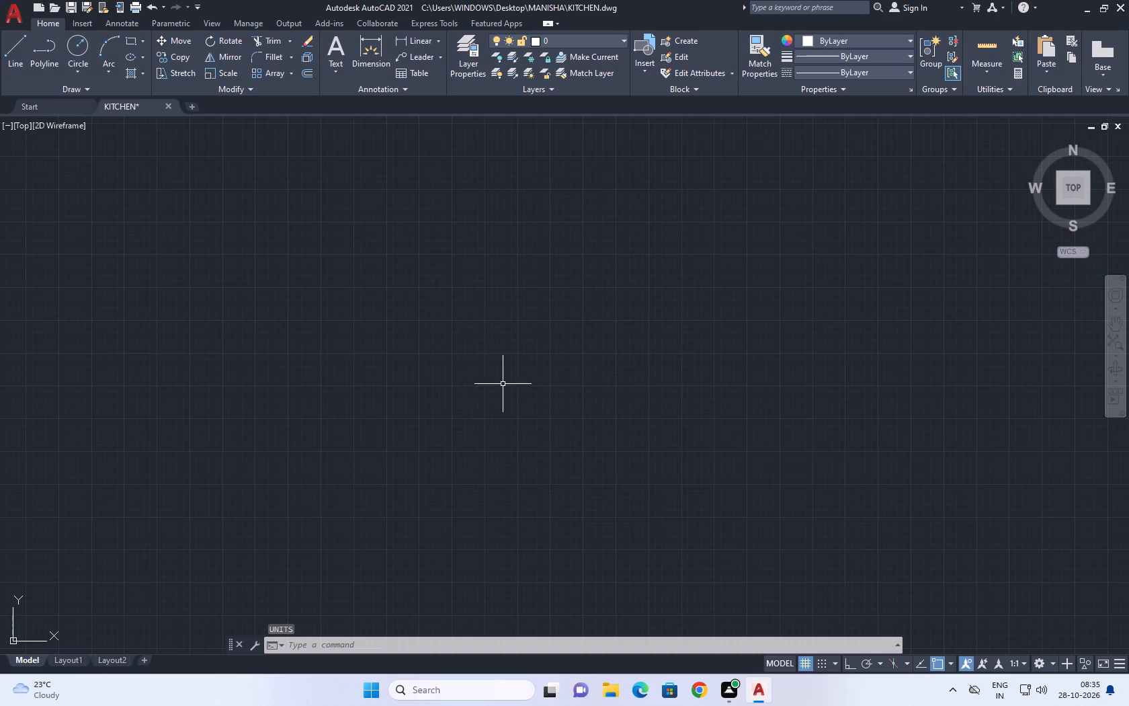
Set the ISO-25 dimension style's primary unit precision to 0.0 and make that style current.
{"action": "key", "text": "d"}
{"action": "key", "text": "space"}
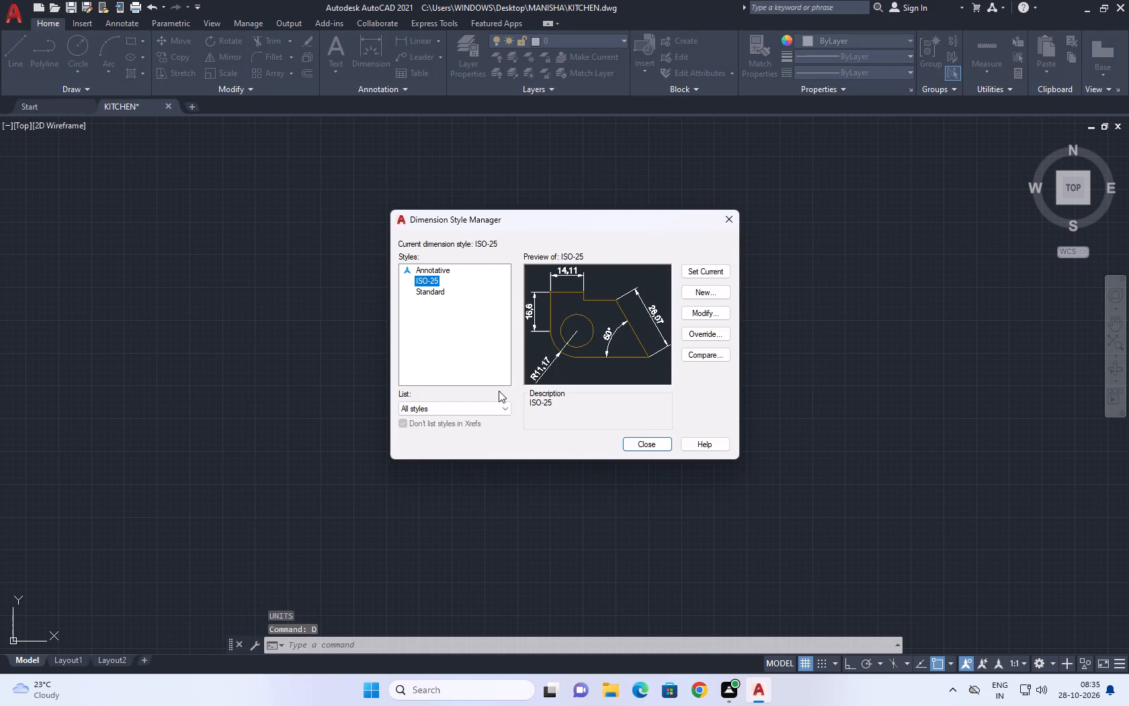
{"action": "scroll", "coordinate": [557, 312], "scroll_direction": "down", "scroll_amount": 1}
{"action": "left_click", "coordinate": [738, 314]}
{"action": "left_click", "coordinate": [727, 313]}
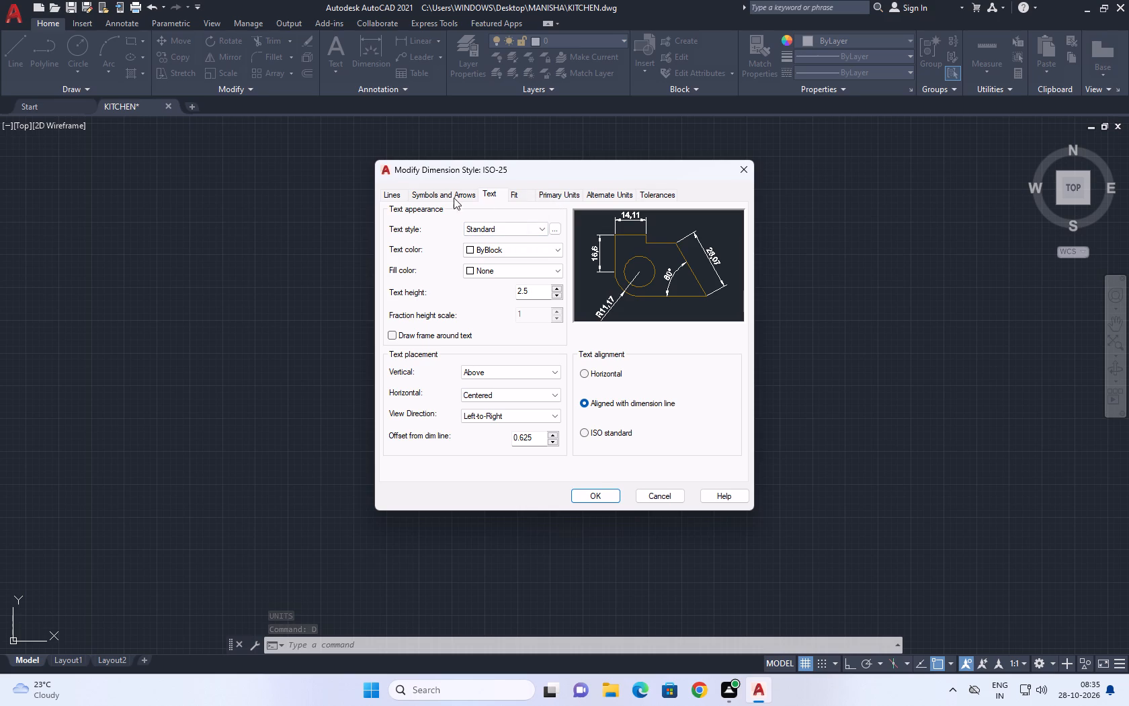
{"action": "left_click", "coordinate": [567, 192]}
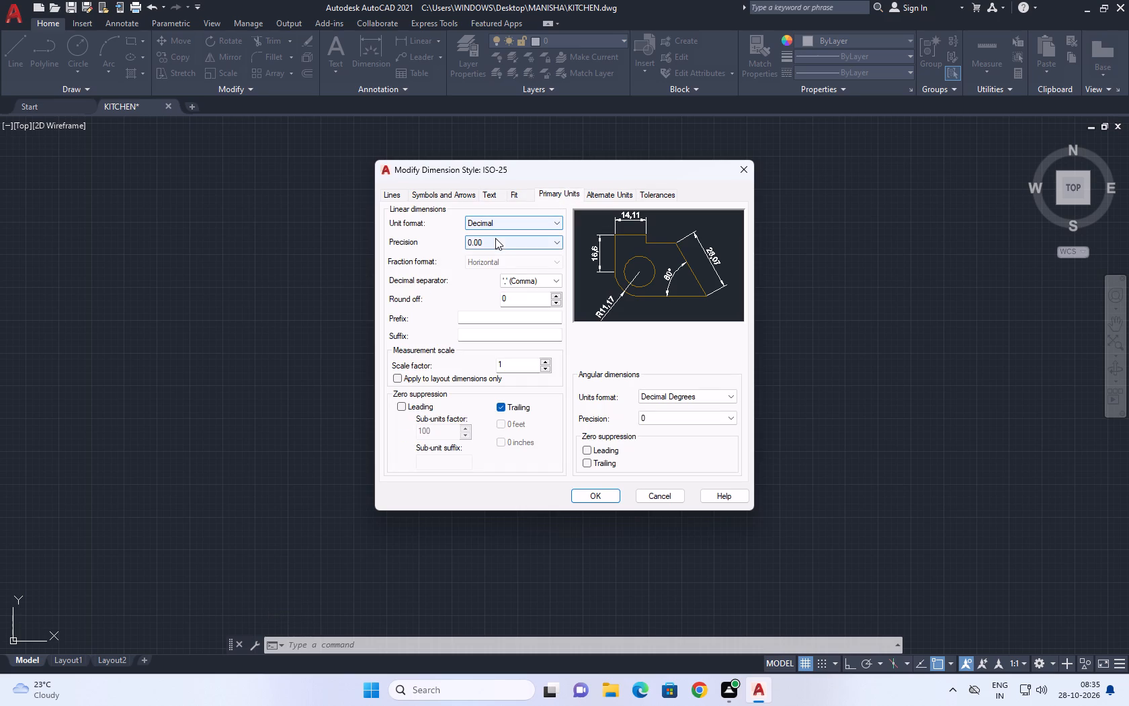
{"action": "left_click", "coordinate": [495, 240]}
{"action": "left_click", "coordinate": [494, 265]}
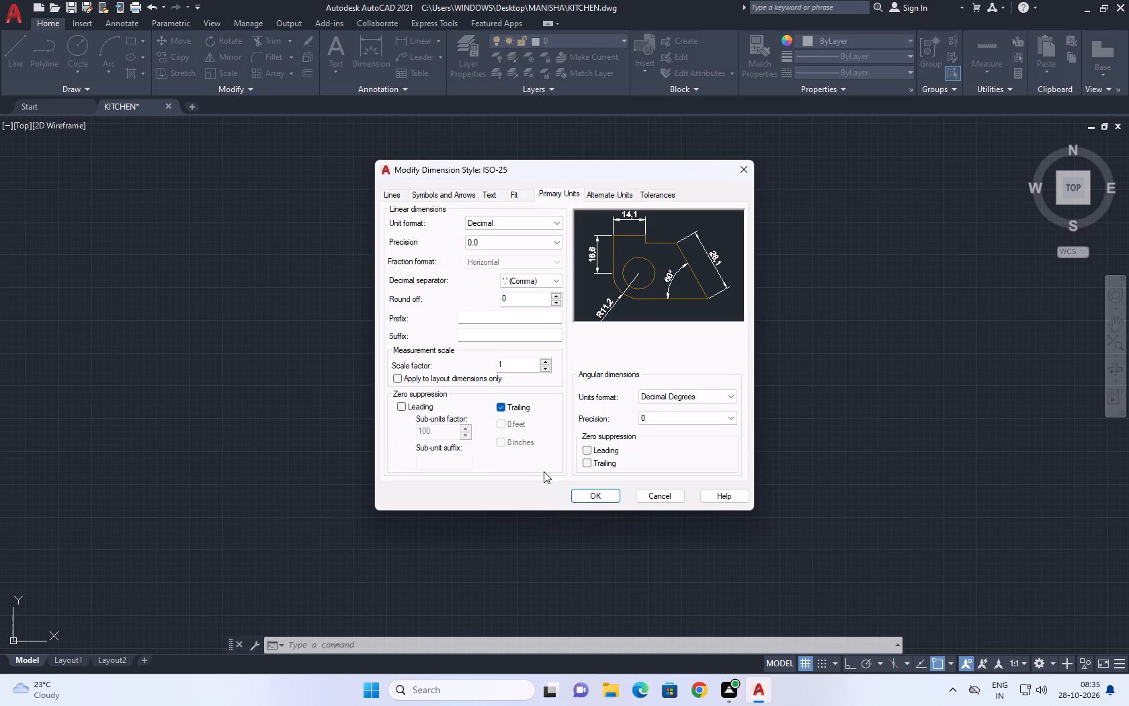
{"action": "left_click", "coordinate": [591, 491]}
{"action": "left_click", "coordinate": [717, 273]}
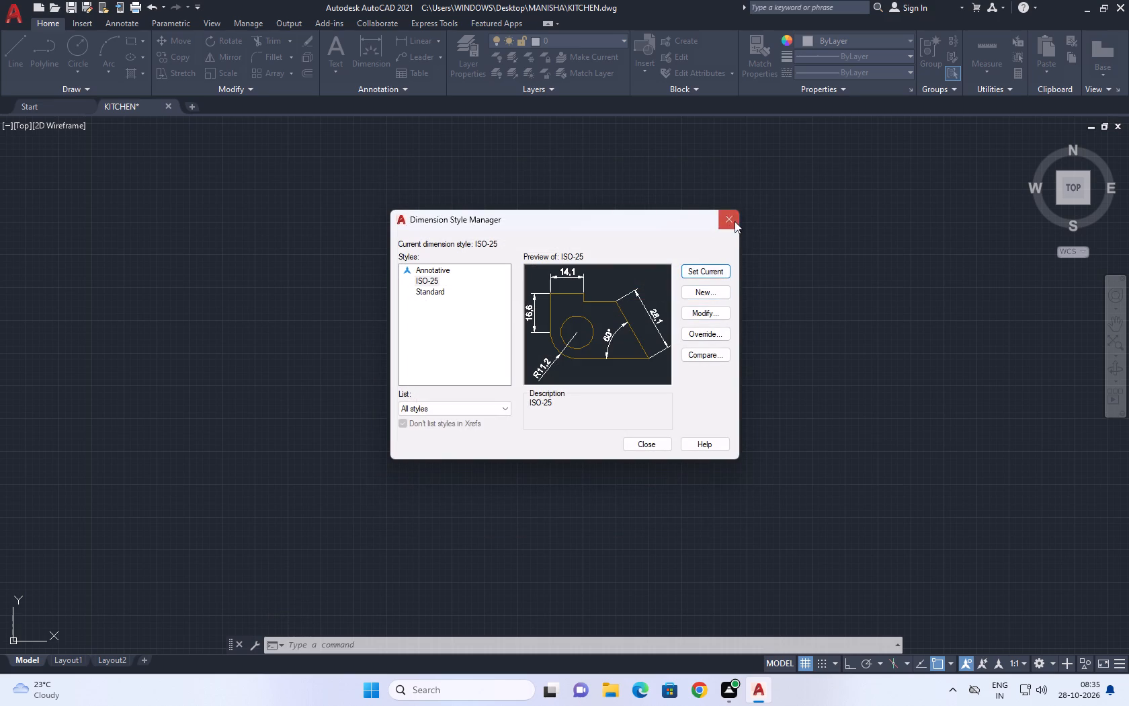
{"action": "left_click", "coordinate": [730, 221]}
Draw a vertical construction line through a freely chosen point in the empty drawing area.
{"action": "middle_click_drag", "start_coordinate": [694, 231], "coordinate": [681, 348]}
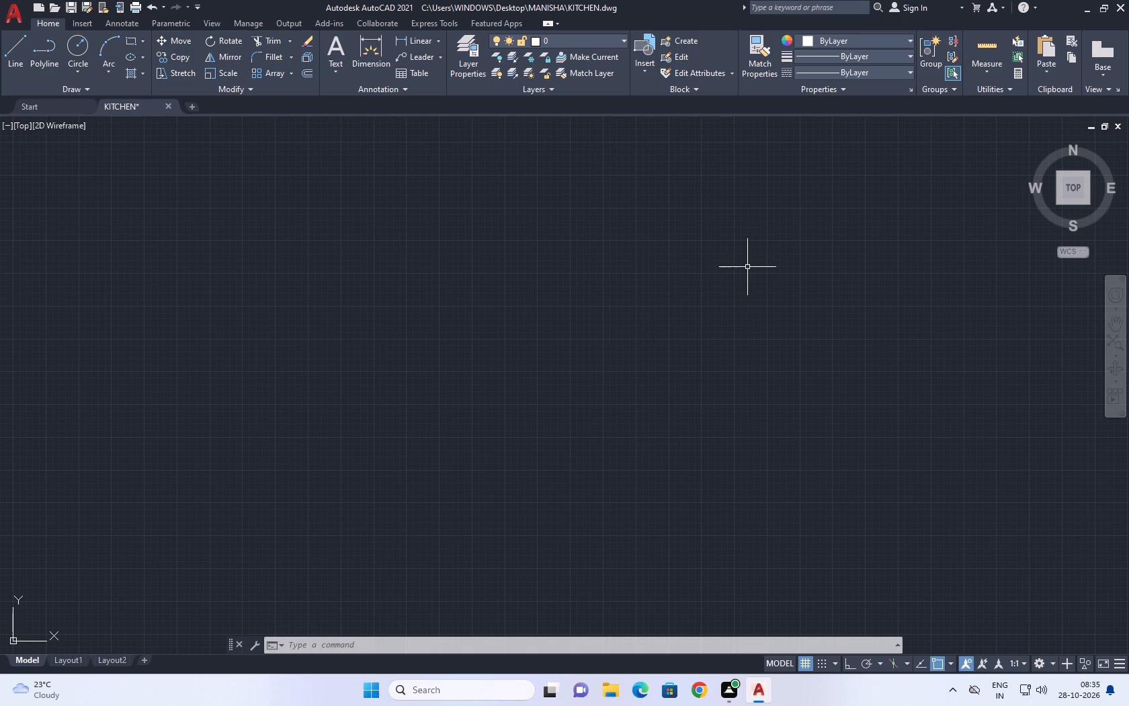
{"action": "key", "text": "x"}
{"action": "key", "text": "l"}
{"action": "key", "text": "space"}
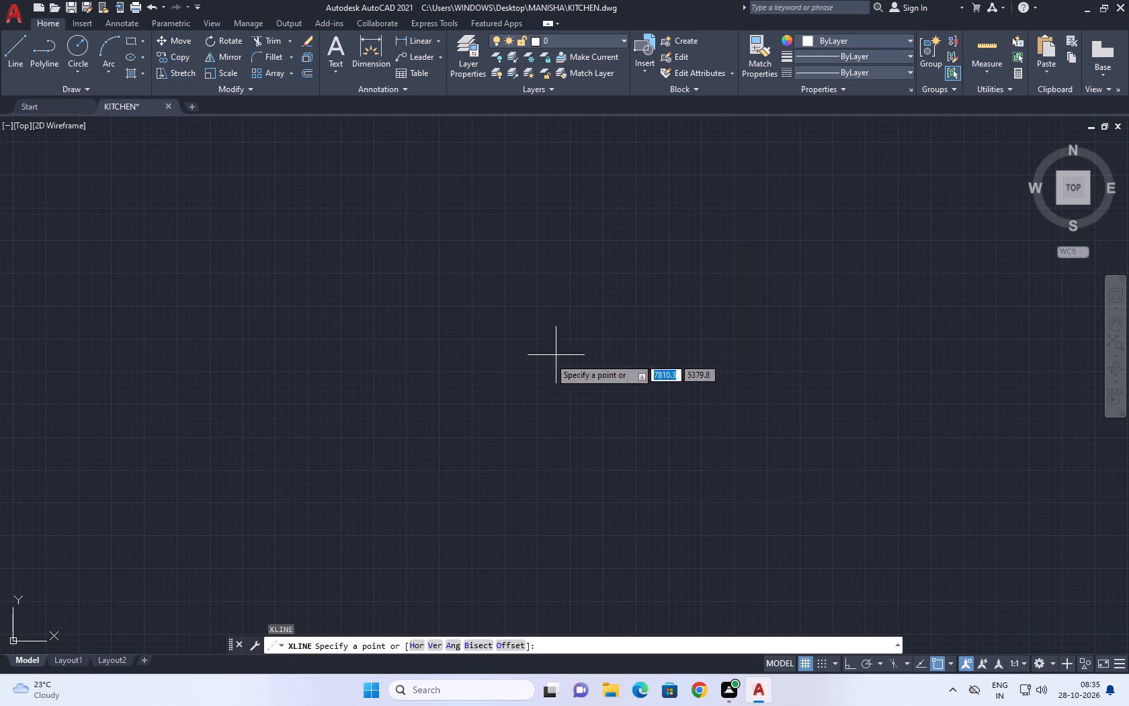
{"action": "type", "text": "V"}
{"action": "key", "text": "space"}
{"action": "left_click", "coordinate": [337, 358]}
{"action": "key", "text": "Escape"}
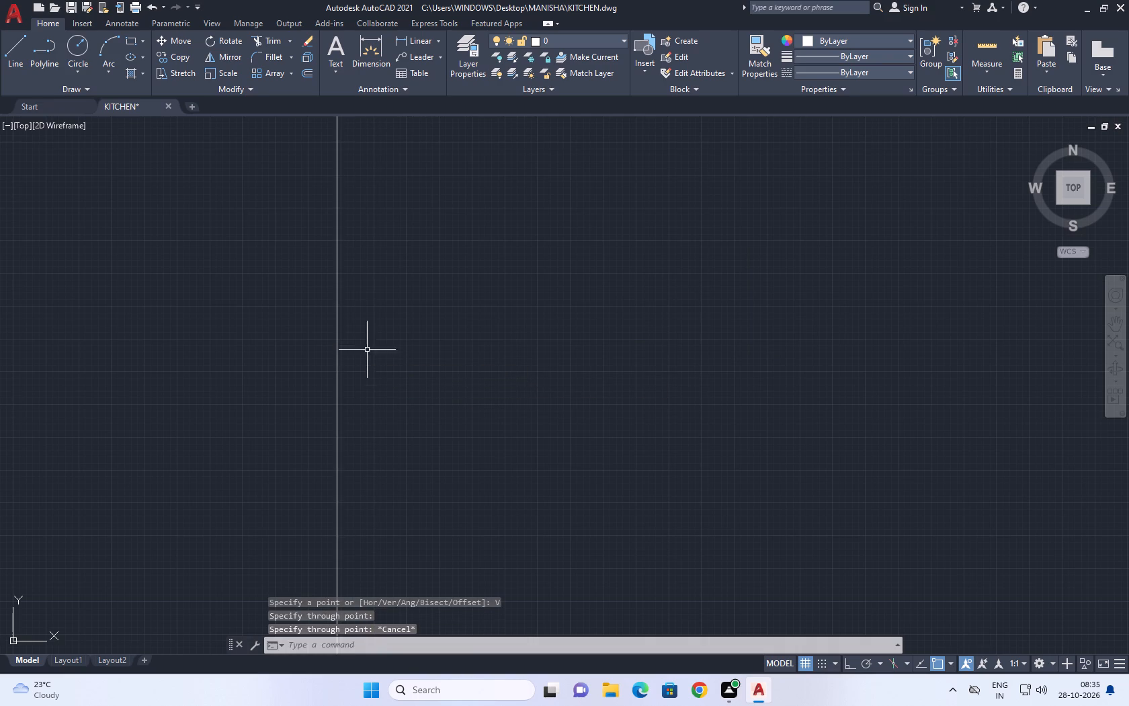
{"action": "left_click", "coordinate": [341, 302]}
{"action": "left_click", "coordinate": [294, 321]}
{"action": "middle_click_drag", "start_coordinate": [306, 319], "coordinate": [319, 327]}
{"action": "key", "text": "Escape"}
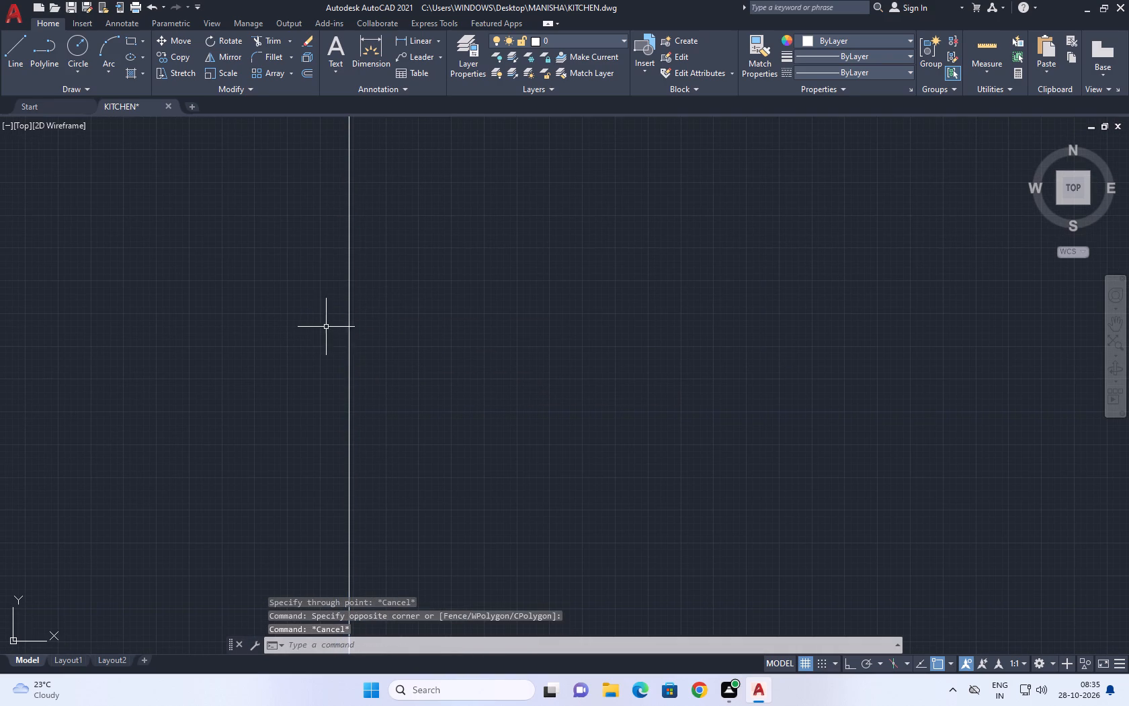
Turn on isometric drafting.
{"action": "left_click", "coordinate": [895, 662]}
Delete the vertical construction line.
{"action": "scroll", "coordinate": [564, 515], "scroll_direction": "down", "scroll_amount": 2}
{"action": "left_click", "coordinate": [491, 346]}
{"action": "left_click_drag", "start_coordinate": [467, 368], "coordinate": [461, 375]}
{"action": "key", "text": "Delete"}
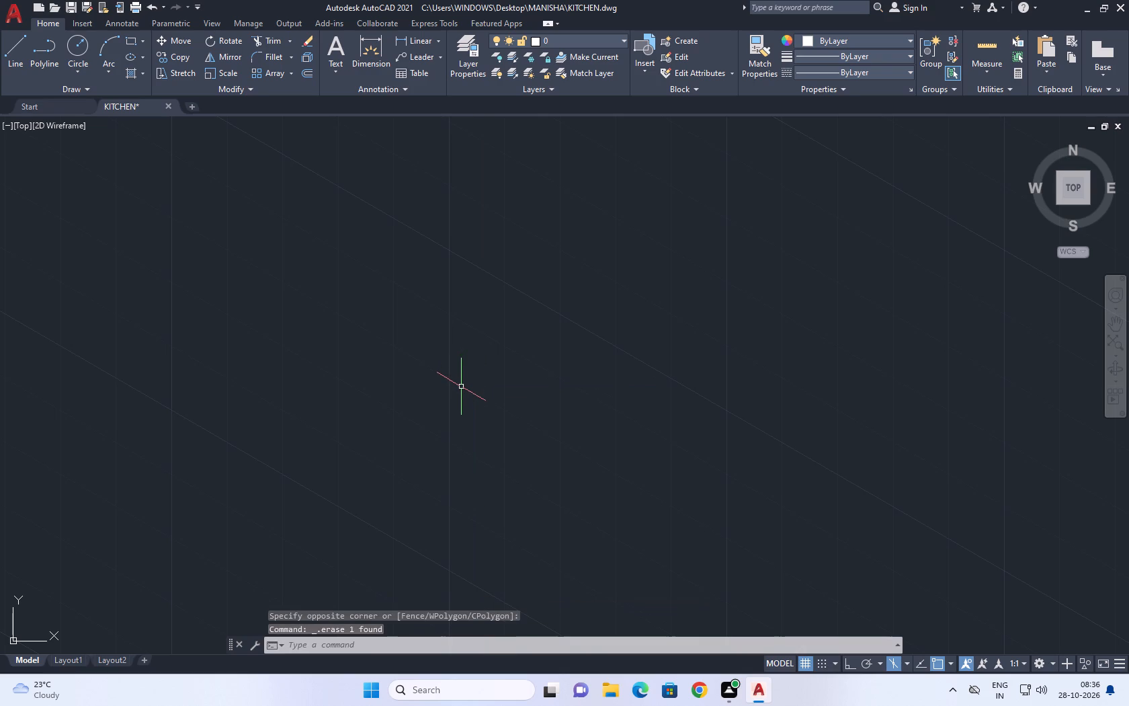
With ortho on, draw connected line segments straight up from a freely chosen point, with lengths 90, 278 and 60.
{"action": "key", "text": "l"}
{"action": "key", "text": "space"}
{"action": "left_click", "coordinate": [271, 518]}
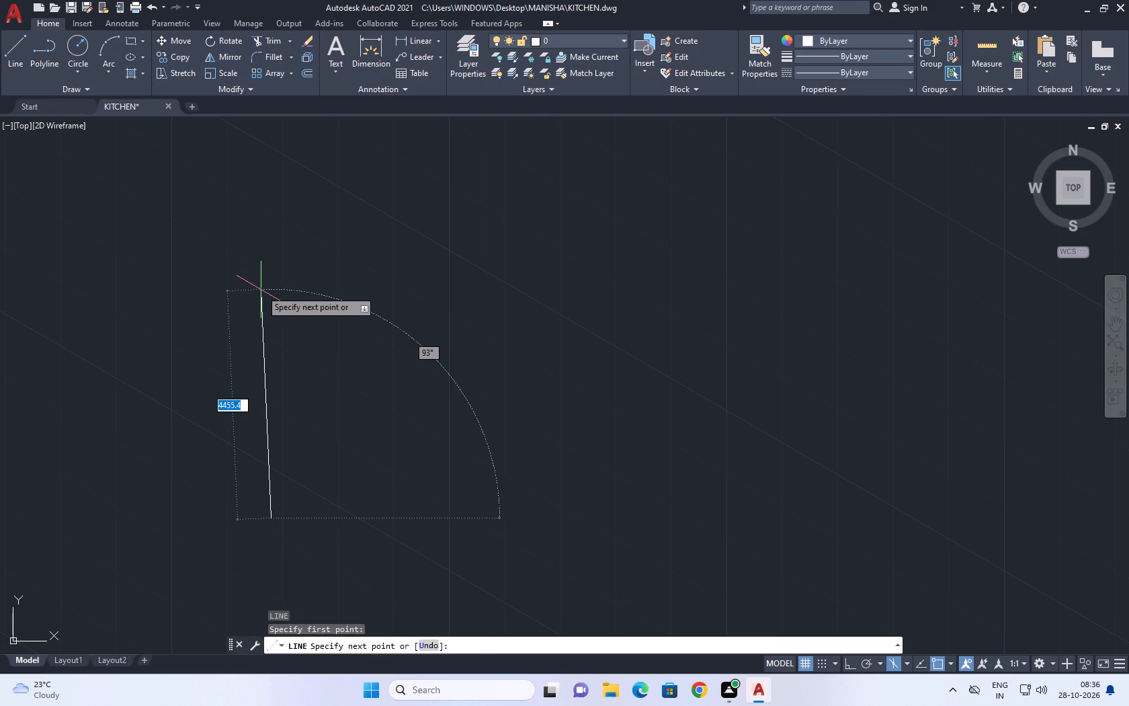
{"action": "key", "text": "F8"}
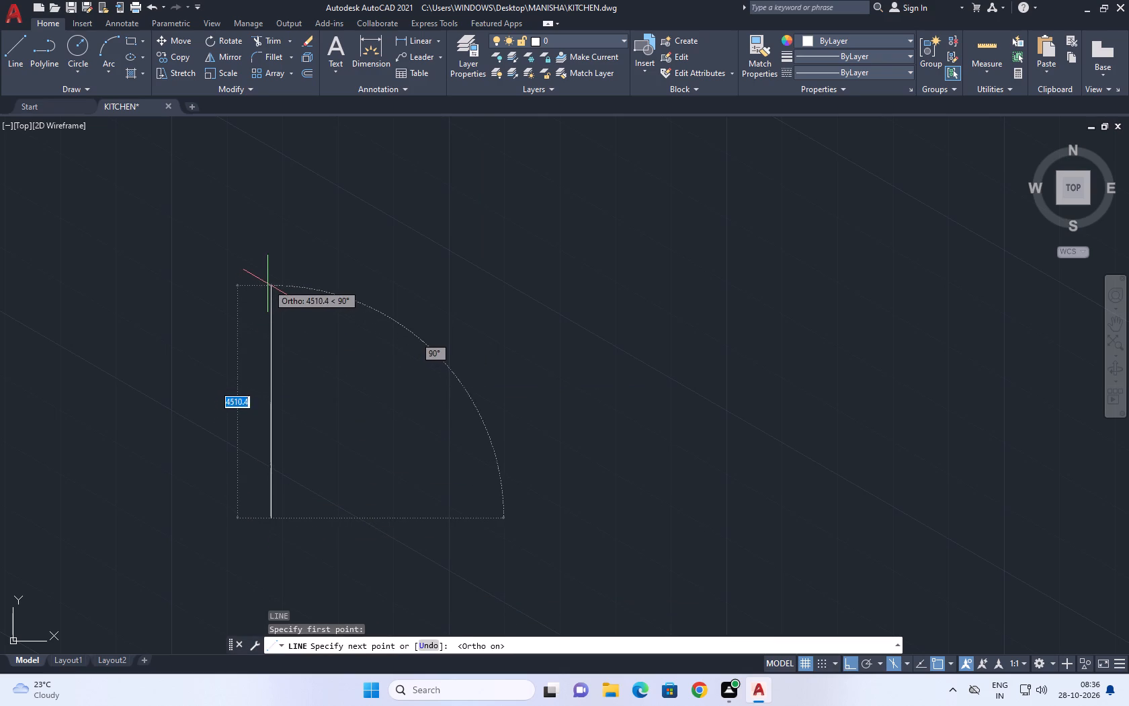
{"action": "type", "text": "90"}
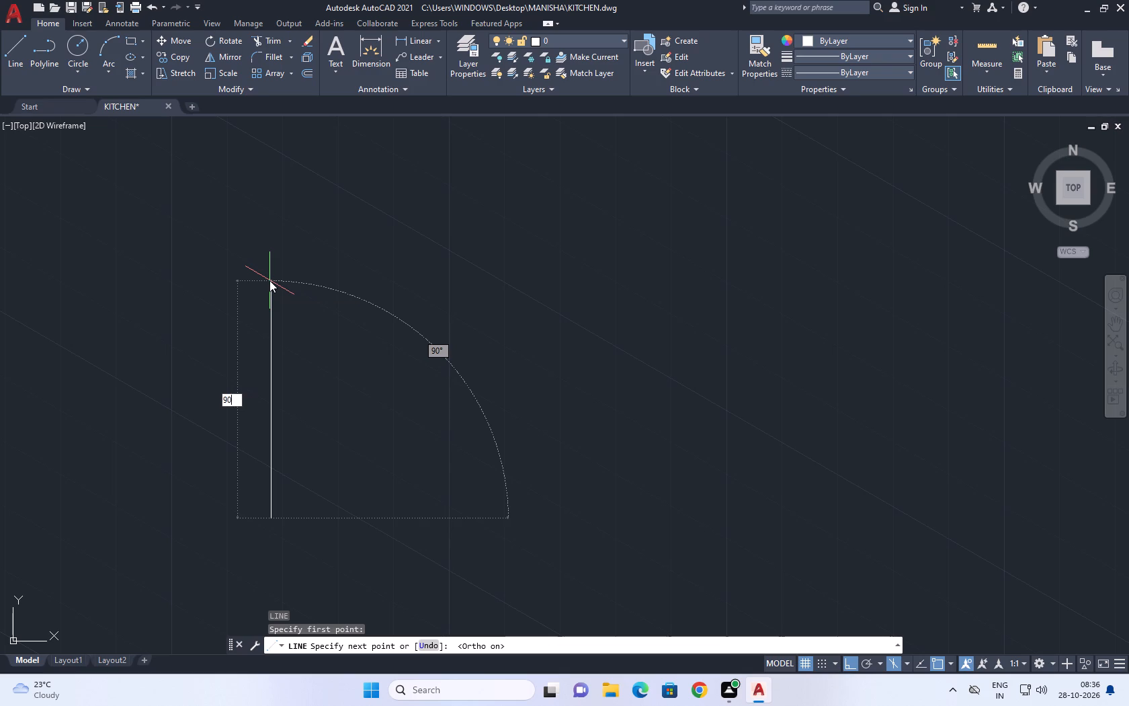
{"action": "key", "text": "Return"}
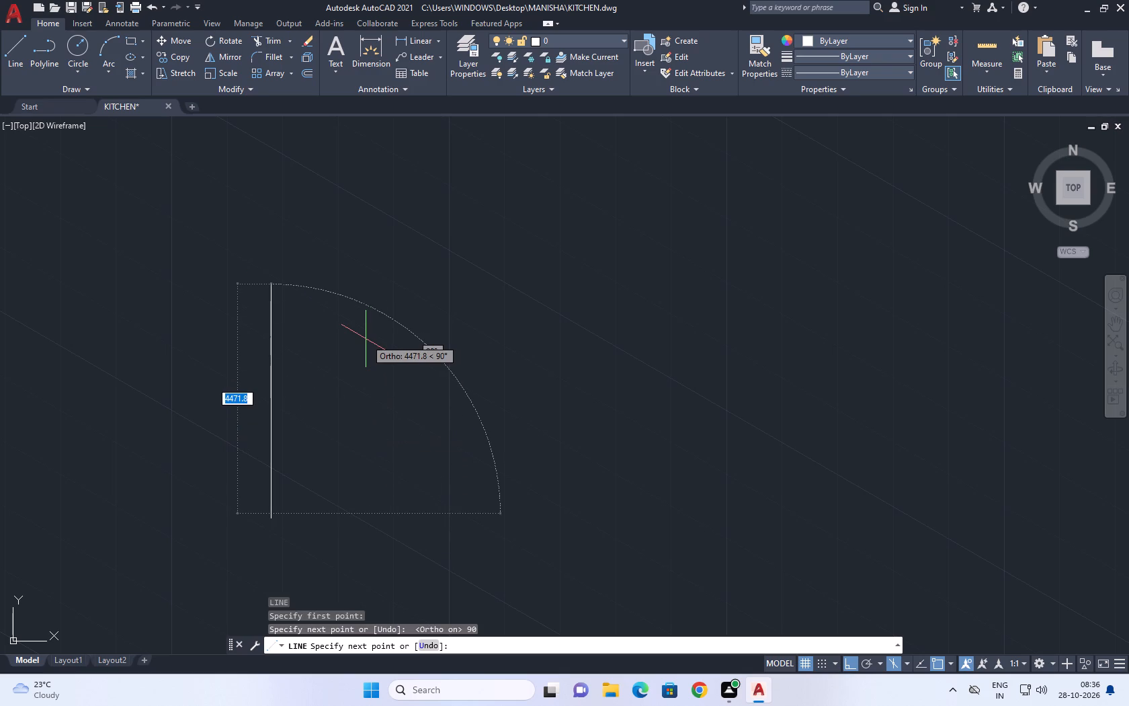
{"action": "type", "text": "278"}
{"action": "key", "text": "Return"}
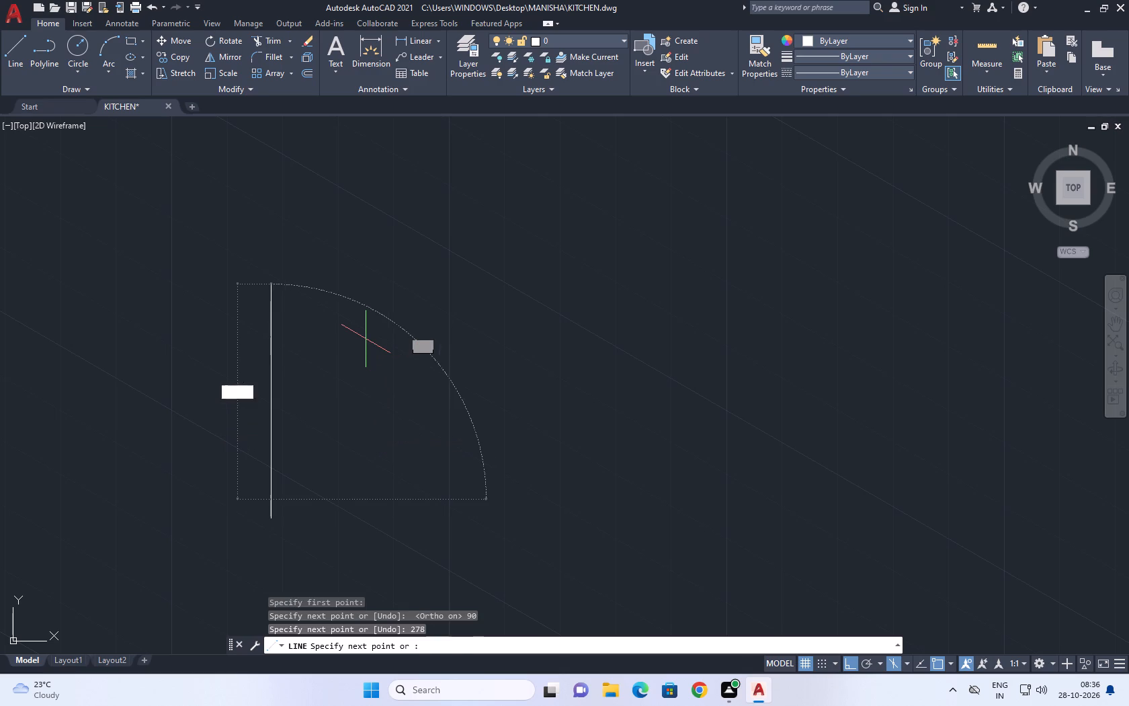
{"action": "middle_click_drag", "start_coordinate": [268, 239], "coordinate": [297, 390]}
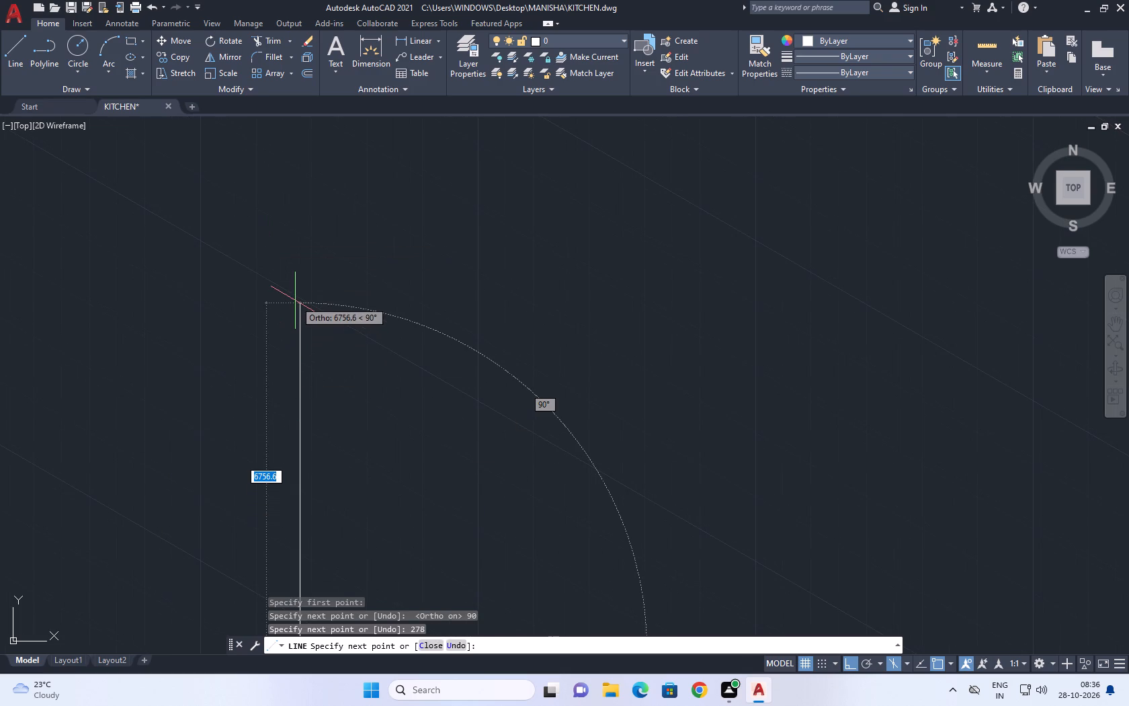
{"action": "type", "text": "60"}
{"action": "key", "text": "Return"}
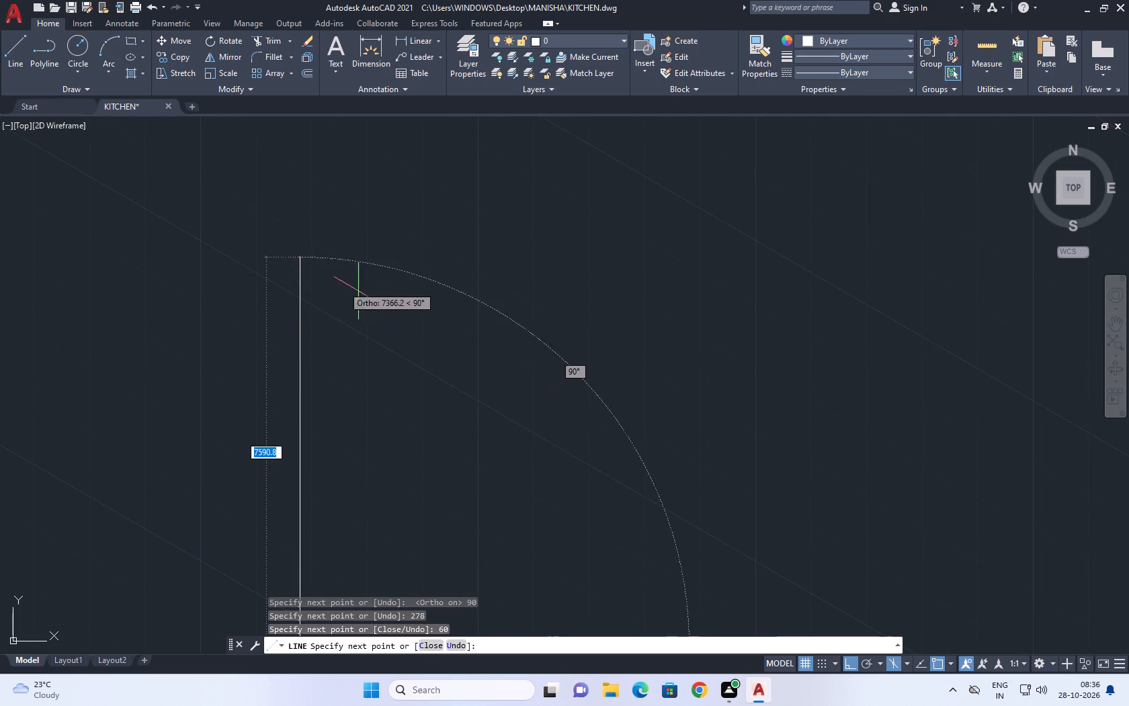
Continue the line from its upper end 276 at 30° in the top isoplane, finish it, and switch to the right isoplane.
{"action": "scroll", "coordinate": [668, 337], "scroll_direction": "down", "scroll_amount": 6}
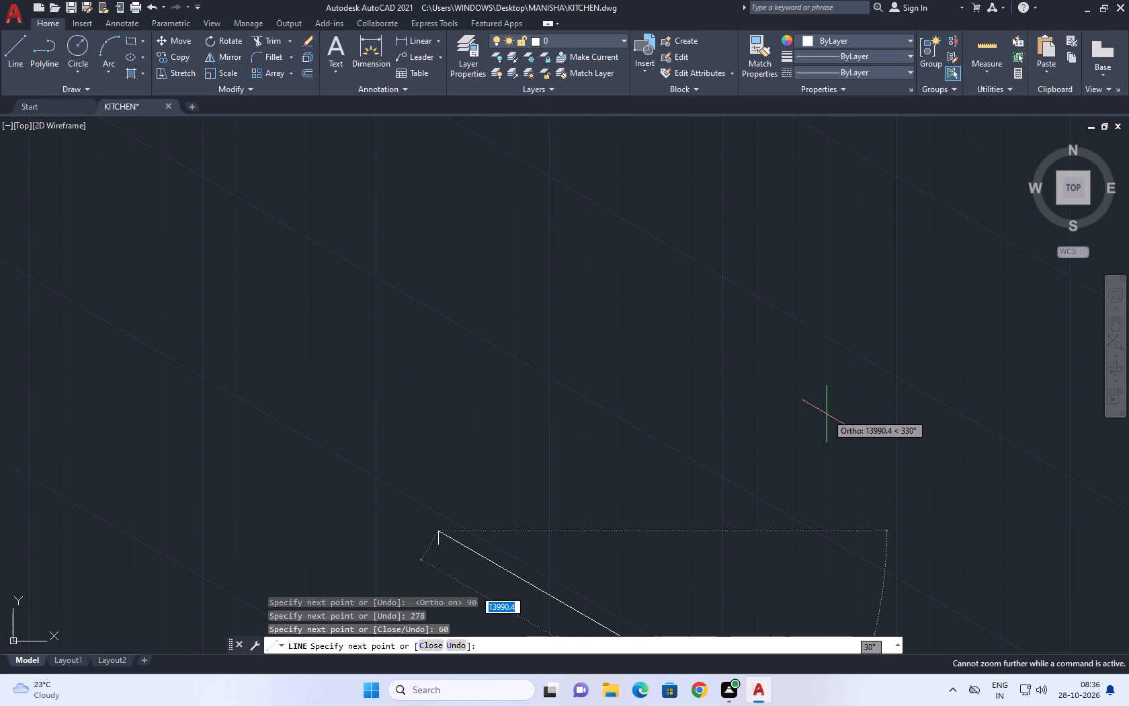
{"action": "middle_click_drag", "start_coordinate": [791, 395], "coordinate": [640, 249]}
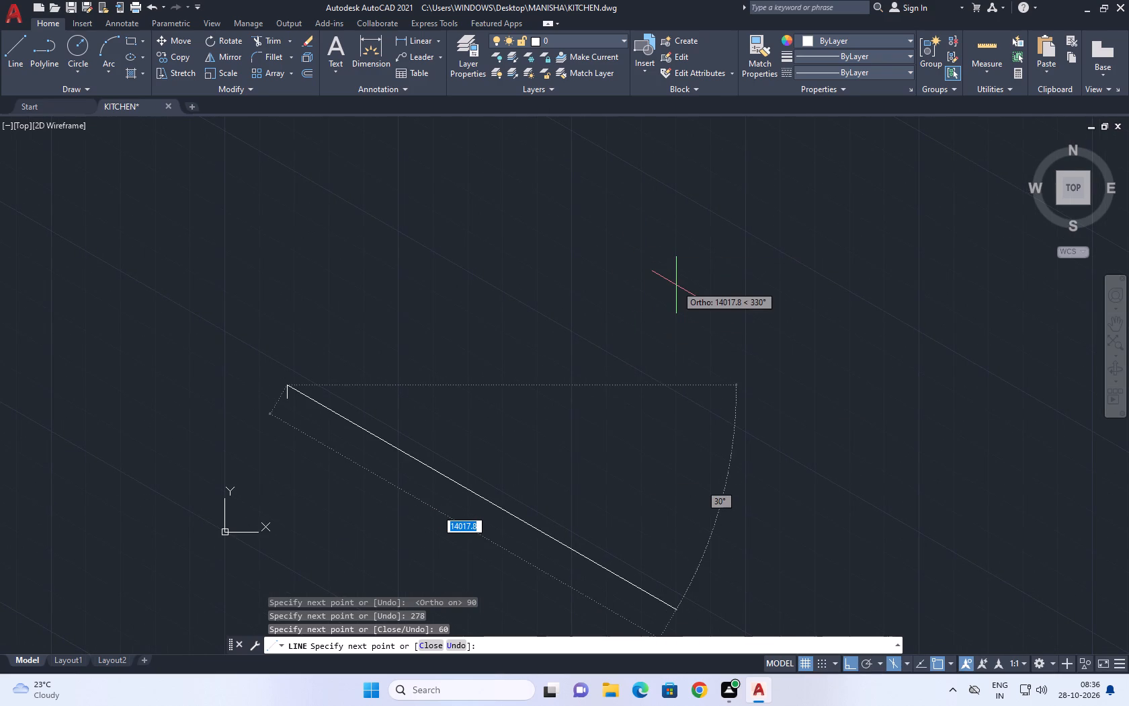
{"action": "key", "text": "F5"}
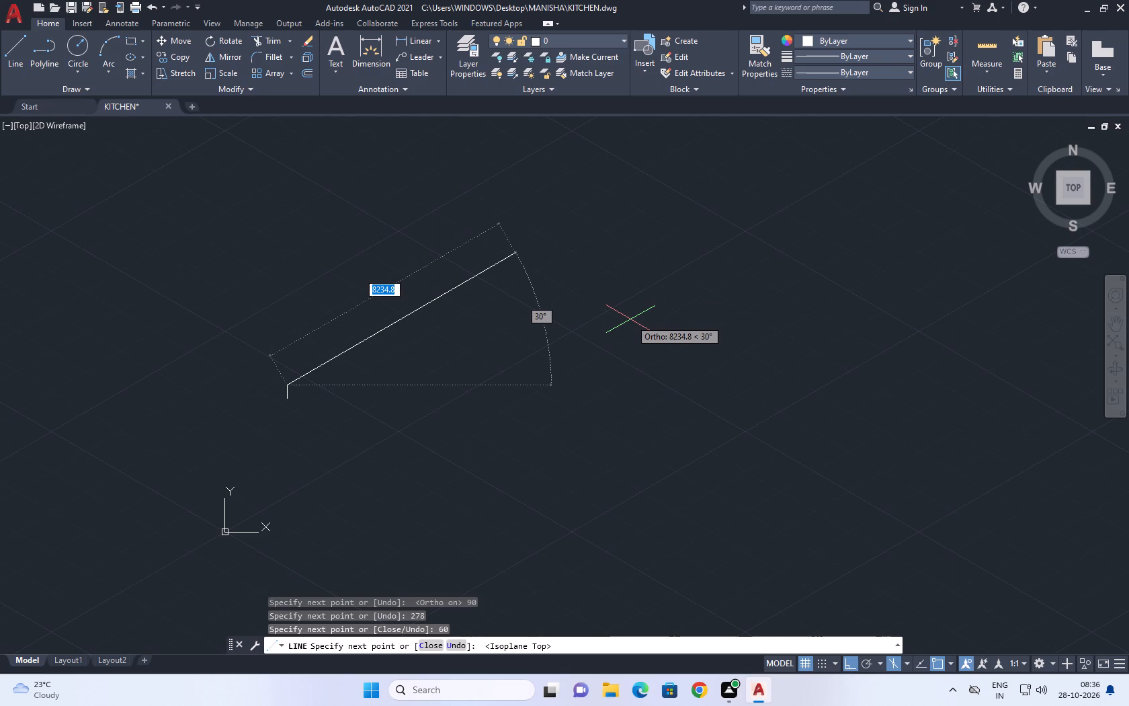
{"action": "scroll", "coordinate": [631, 317], "scroll_direction": "down", "scroll_amount": 2}
{"action": "middle_click_drag", "start_coordinate": [632, 315], "coordinate": [619, 335]}
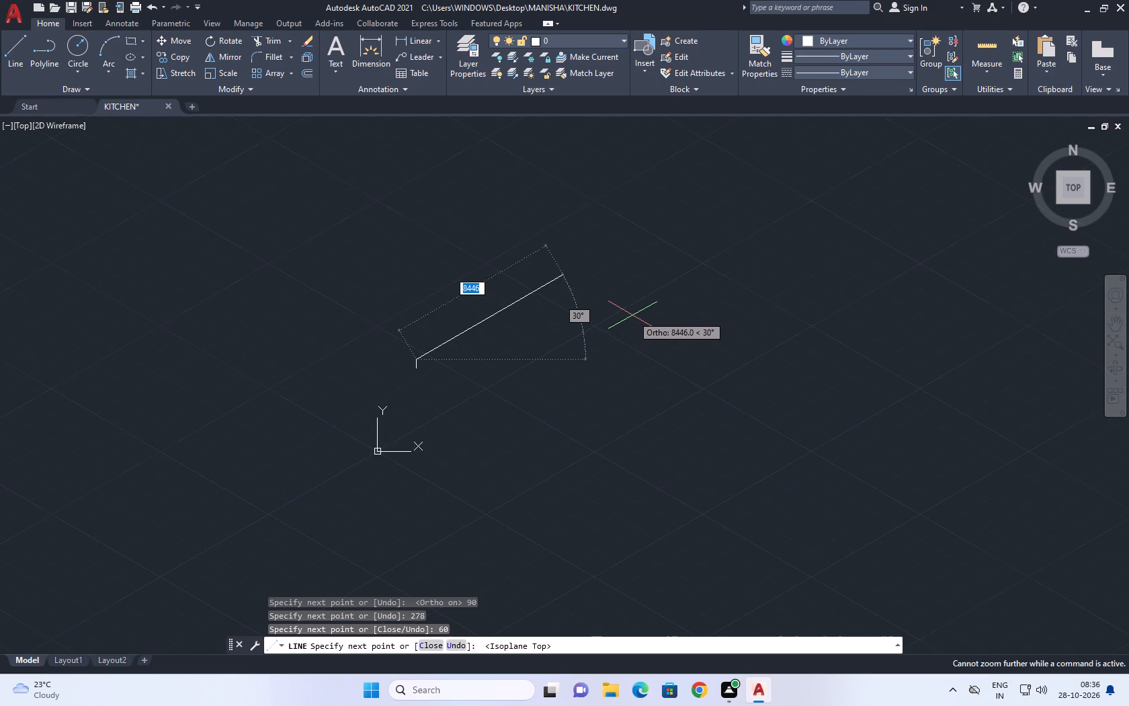
{"action": "middle_click_drag", "start_coordinate": [619, 335], "coordinate": [447, 587]}
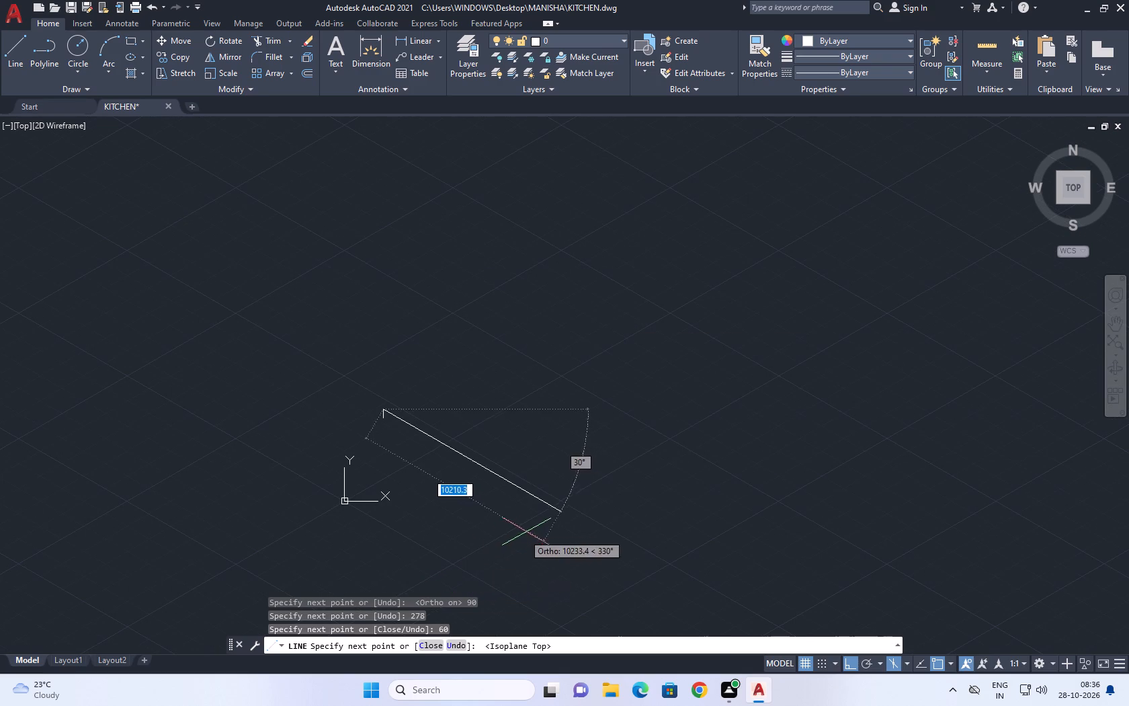
{"action": "middle_click_drag", "start_coordinate": [649, 350], "coordinate": [462, 487]}
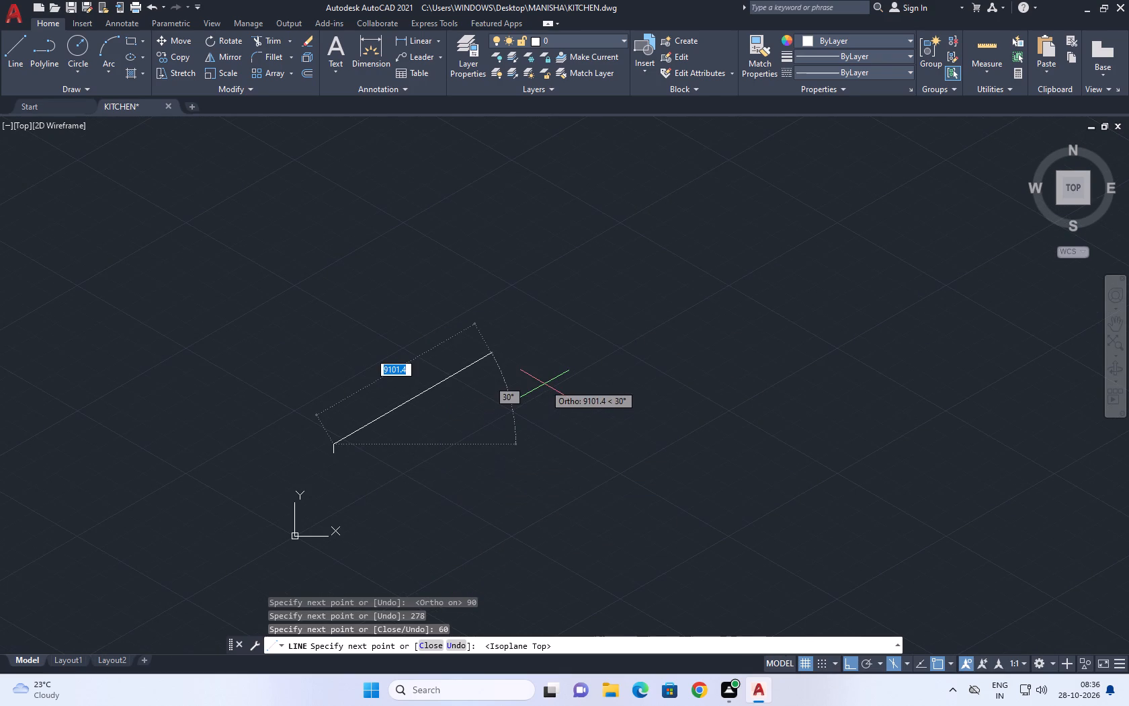
{"action": "type", "text": "278"}
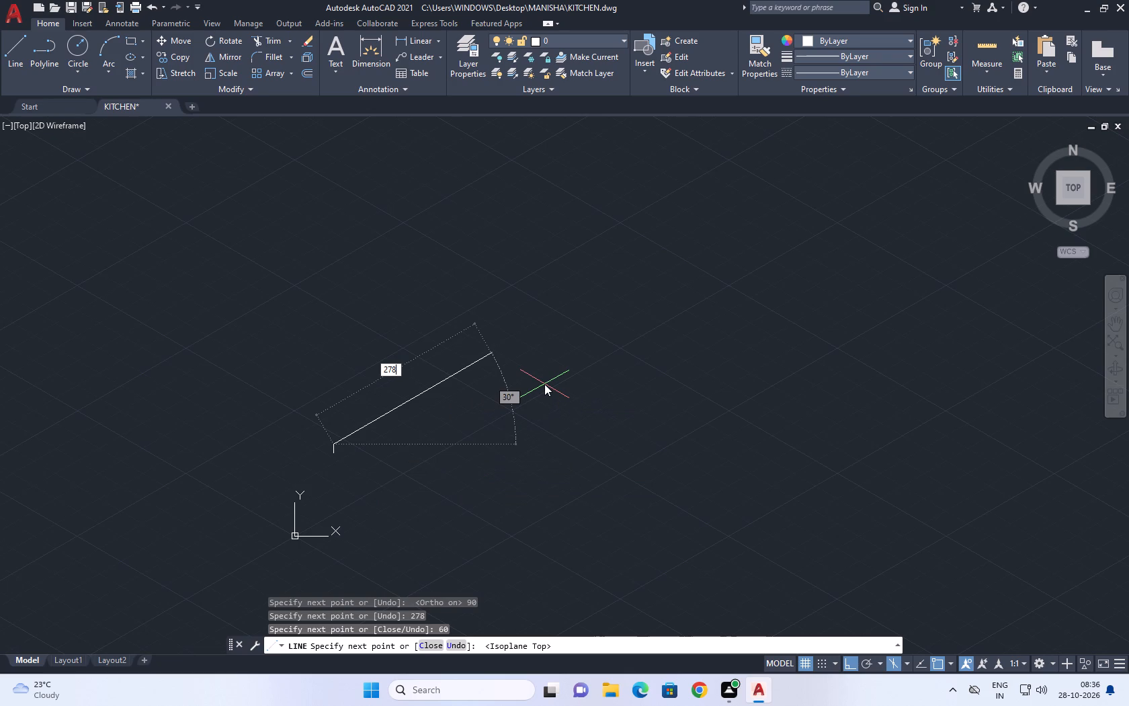
{"action": "key", "text": "BackSpace"}
{"action": "key", "text": "6"}
{"action": "key", "text": "Return"}
{"action": "scroll", "coordinate": [525, 408], "scroll_direction": "down", "scroll_amount": 1}
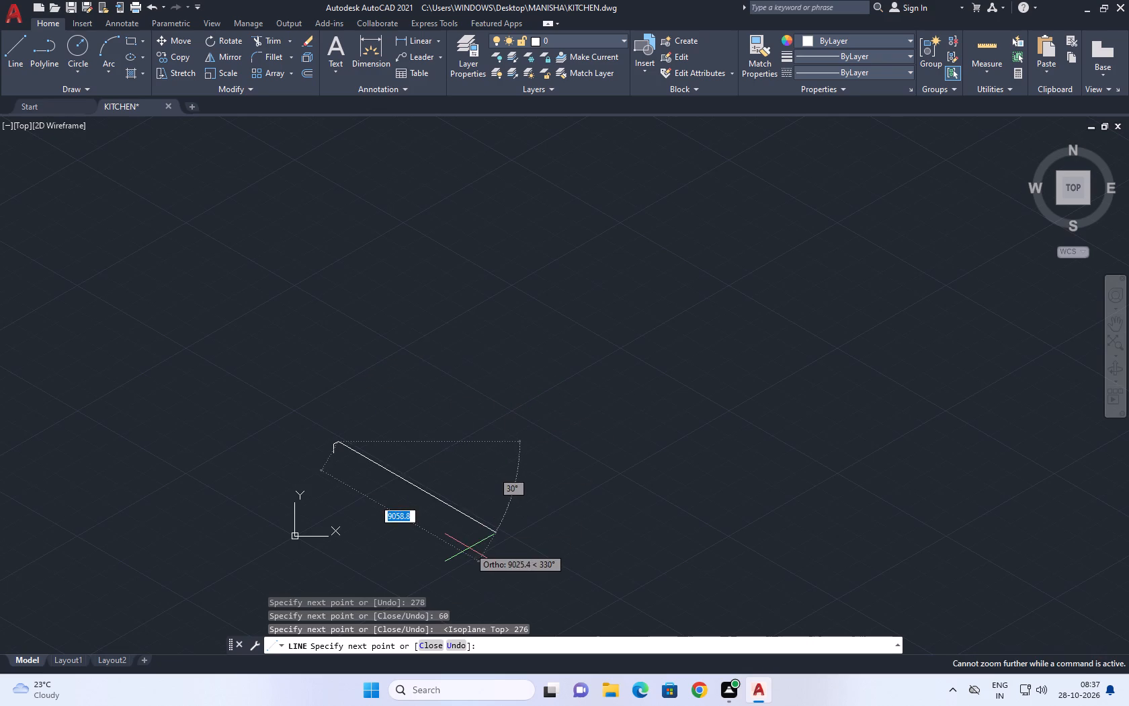
{"action": "scroll", "coordinate": [344, 430], "scroll_direction": "up", "scroll_amount": 5}
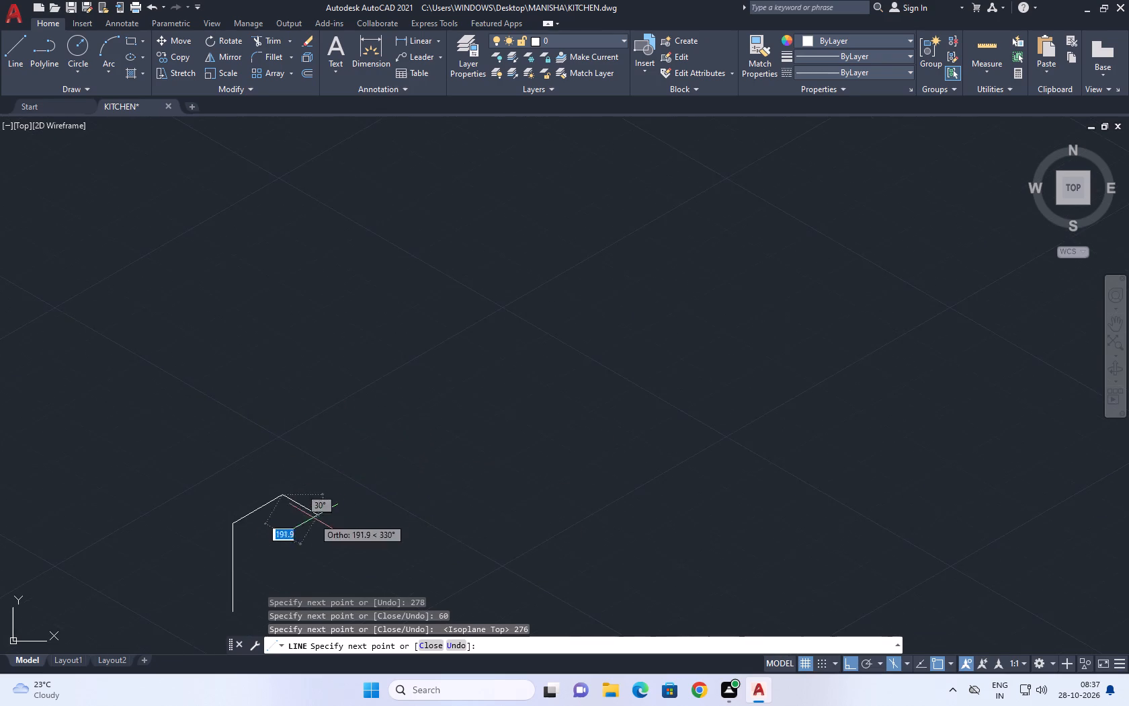
{"action": "middle_click_drag", "start_coordinate": [286, 522], "coordinate": [251, 389]}
{"action": "scroll", "coordinate": [258, 410], "scroll_direction": "up", "scroll_amount": 2}
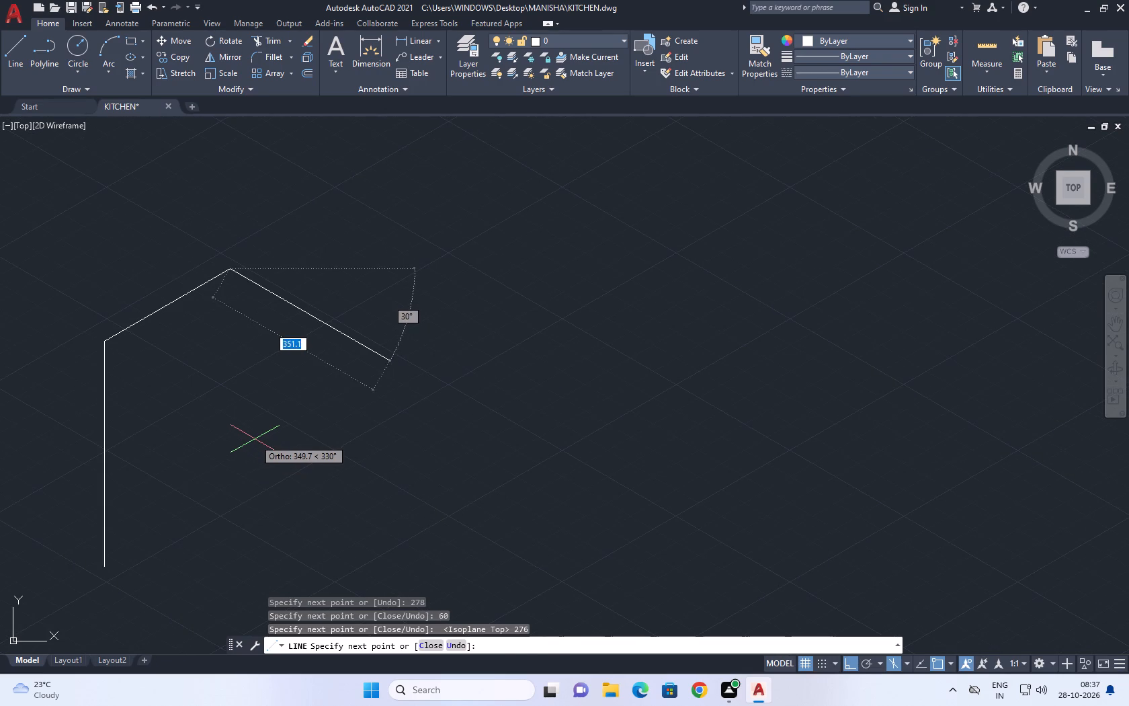
{"action": "key", "text": "F5"}
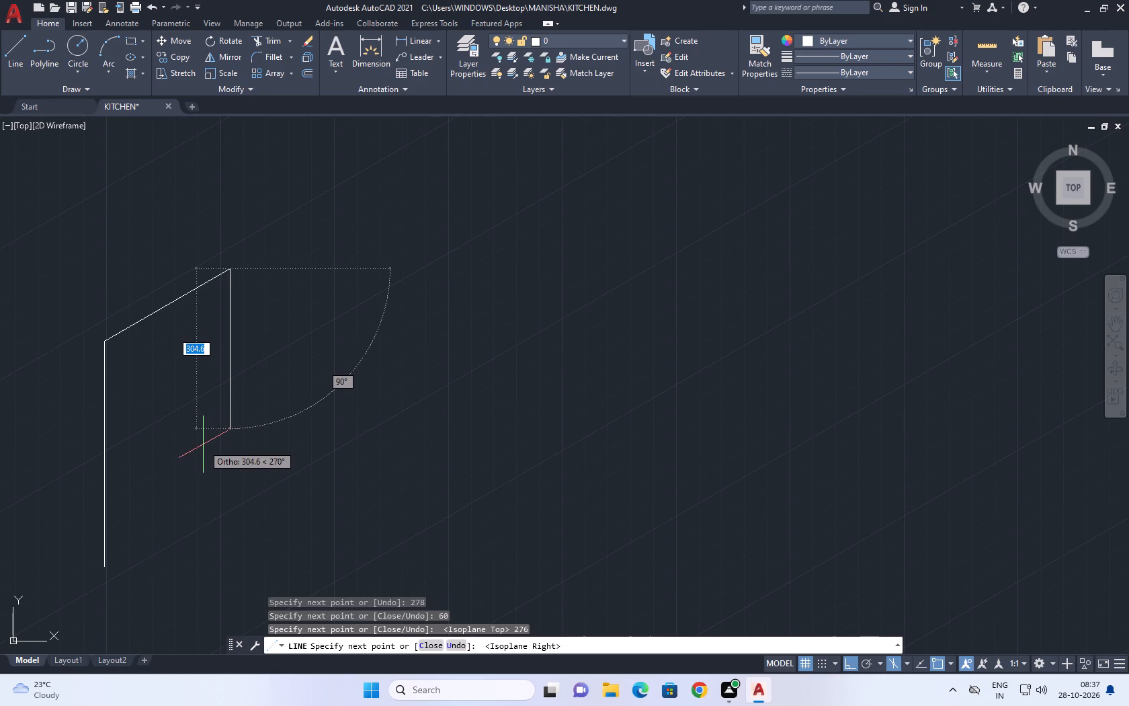
{"action": "key", "text": "Escape"}
Copy the topmost 60 vertical segment from its upper endpoint a distance of 60 along the 30° top line.
{"action": "scroll", "coordinate": [386, 389], "scroll_direction": "down", "scroll_amount": 1}
{"action": "scroll", "coordinate": [206, 358], "scroll_direction": "up", "scroll_amount": 2}
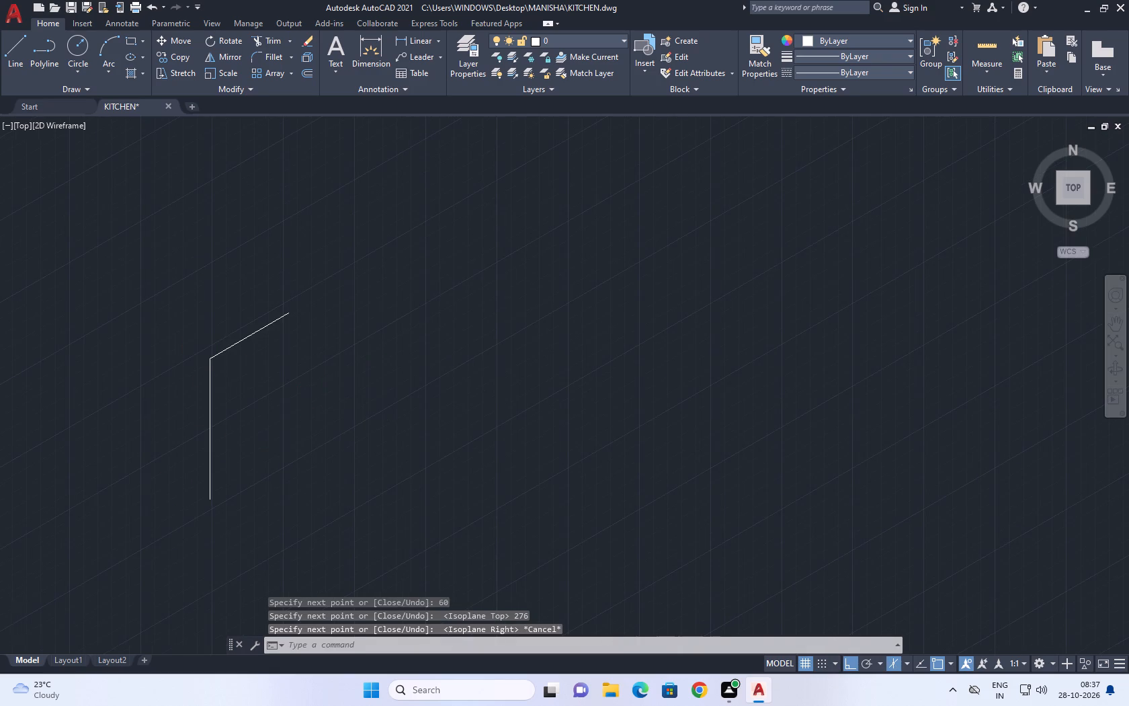
{"action": "scroll", "coordinate": [189, 393], "scroll_direction": "up", "scroll_amount": 2}
{"action": "scroll", "coordinate": [251, 335], "scroll_direction": "up", "scroll_amount": 2}
{"action": "left_click", "coordinate": [253, 333]}
{"action": "left_click", "coordinate": [217, 356]}
{"action": "scroll", "coordinate": [239, 428], "scroll_direction": "down", "scroll_amount": 1}
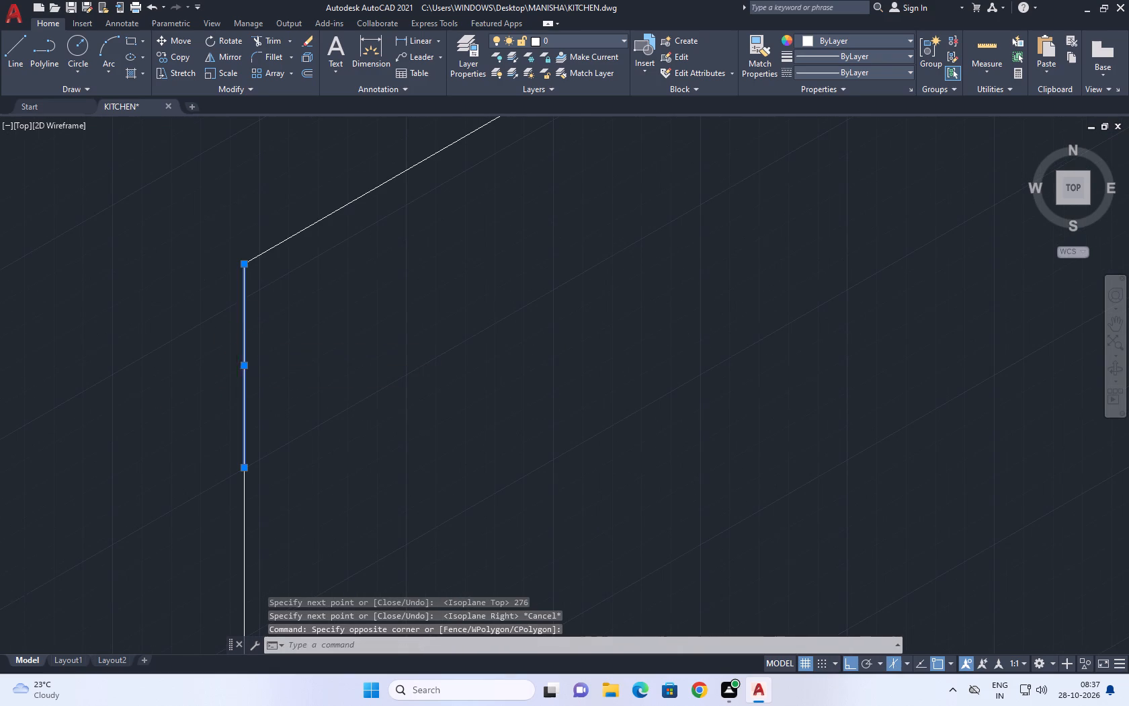
{"action": "key", "text": "c"}
{"action": "type", "text": "O"}
{"action": "key", "text": "space"}
{"action": "left_click", "coordinate": [237, 325]}
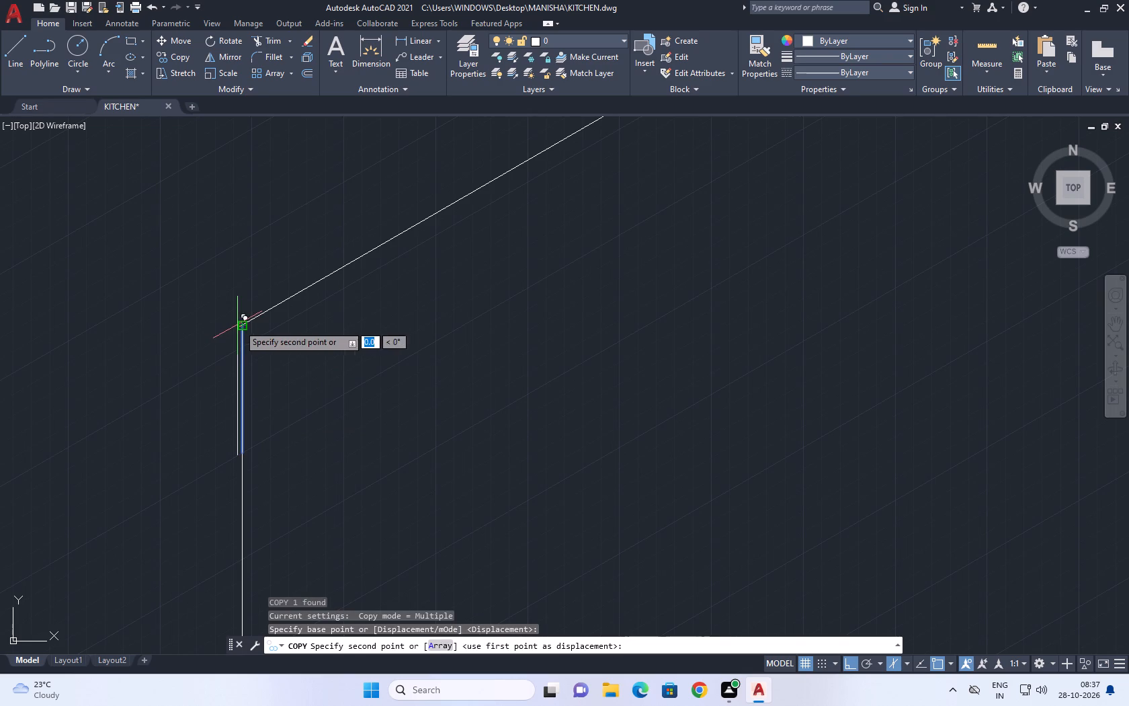
{"action": "type", "text": "60"}
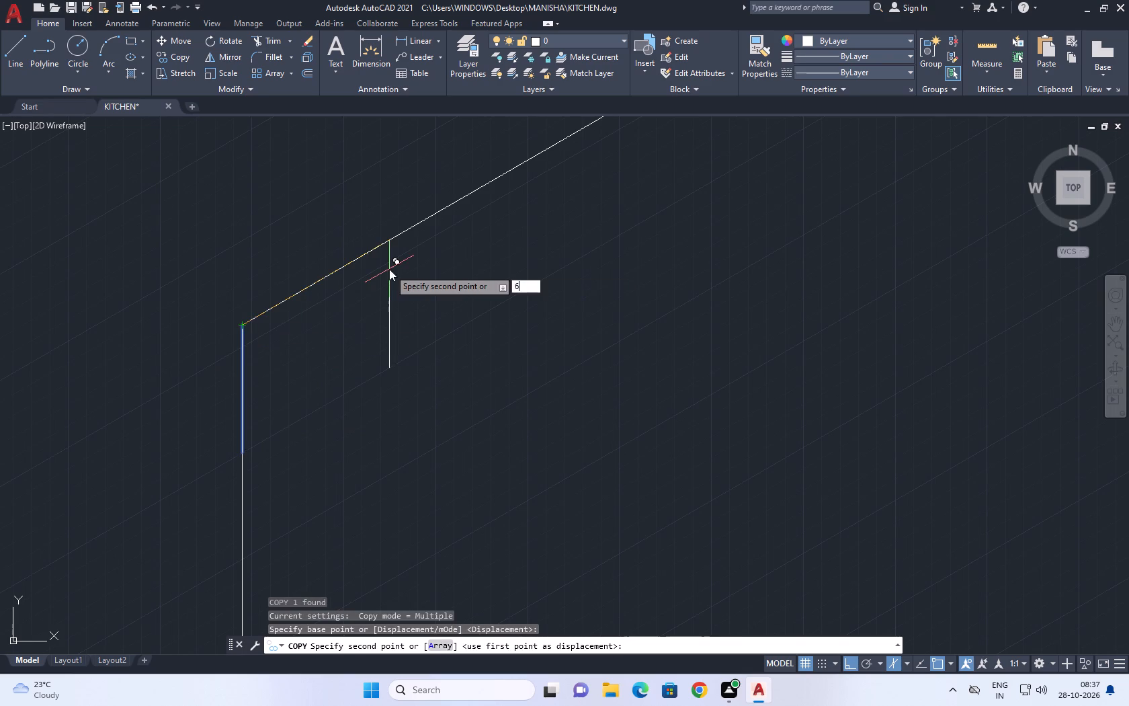
{"action": "key", "text": "Return"}
{"action": "key", "text": "Escape"}
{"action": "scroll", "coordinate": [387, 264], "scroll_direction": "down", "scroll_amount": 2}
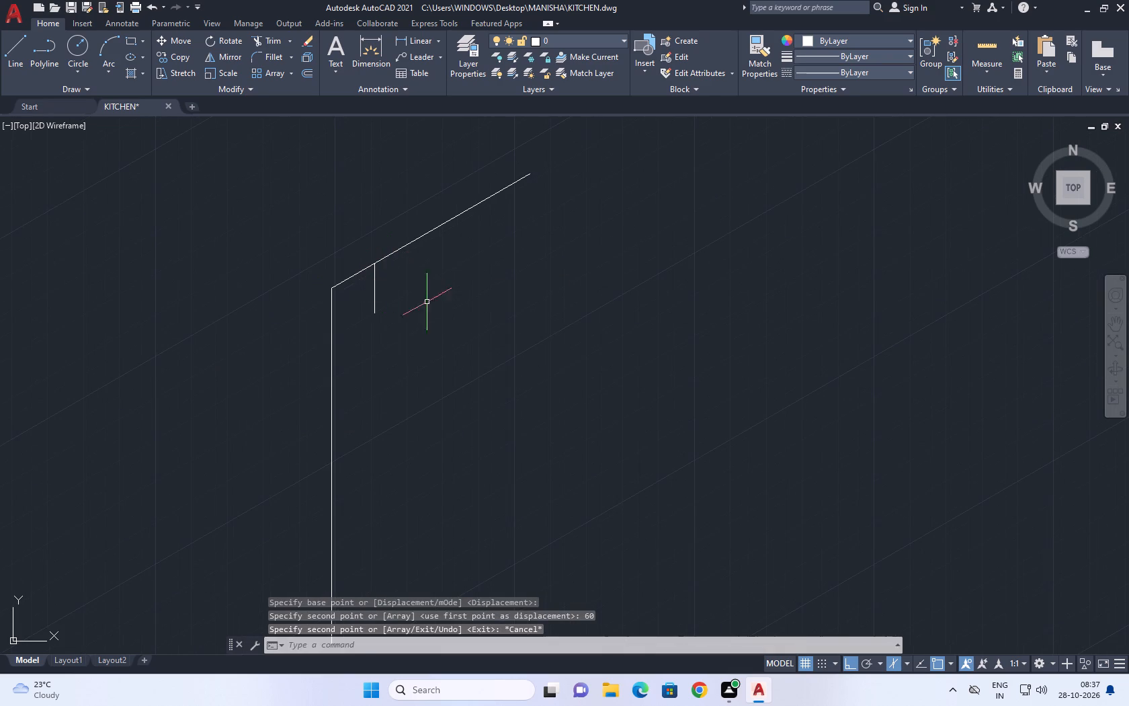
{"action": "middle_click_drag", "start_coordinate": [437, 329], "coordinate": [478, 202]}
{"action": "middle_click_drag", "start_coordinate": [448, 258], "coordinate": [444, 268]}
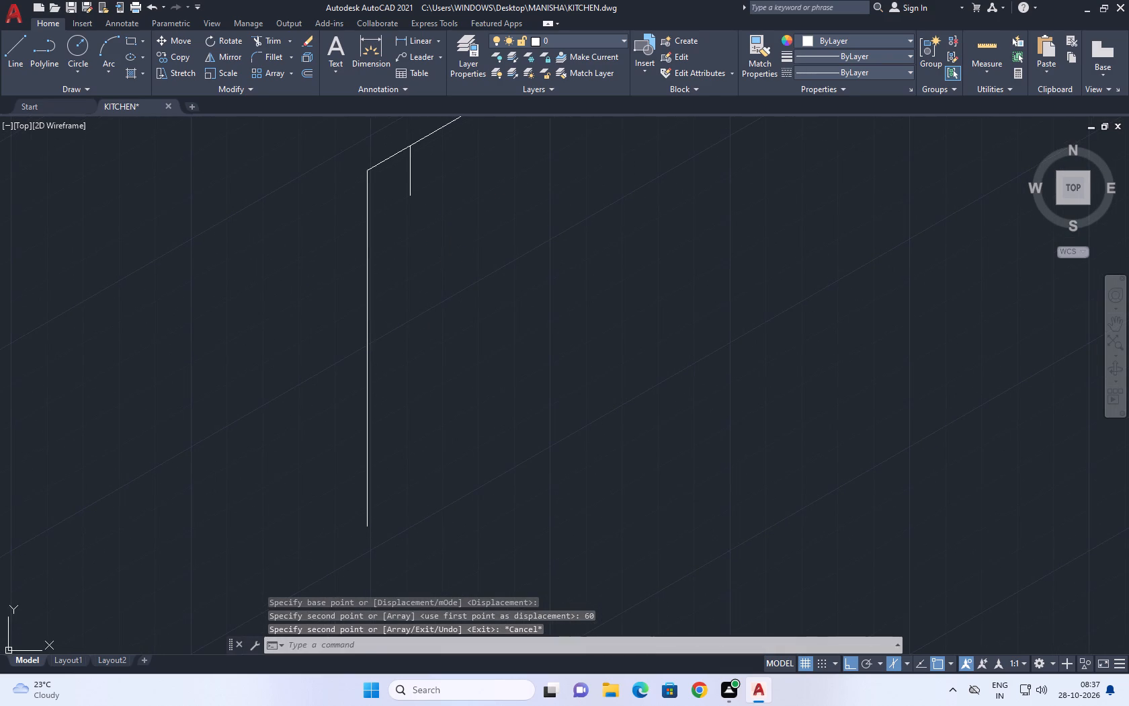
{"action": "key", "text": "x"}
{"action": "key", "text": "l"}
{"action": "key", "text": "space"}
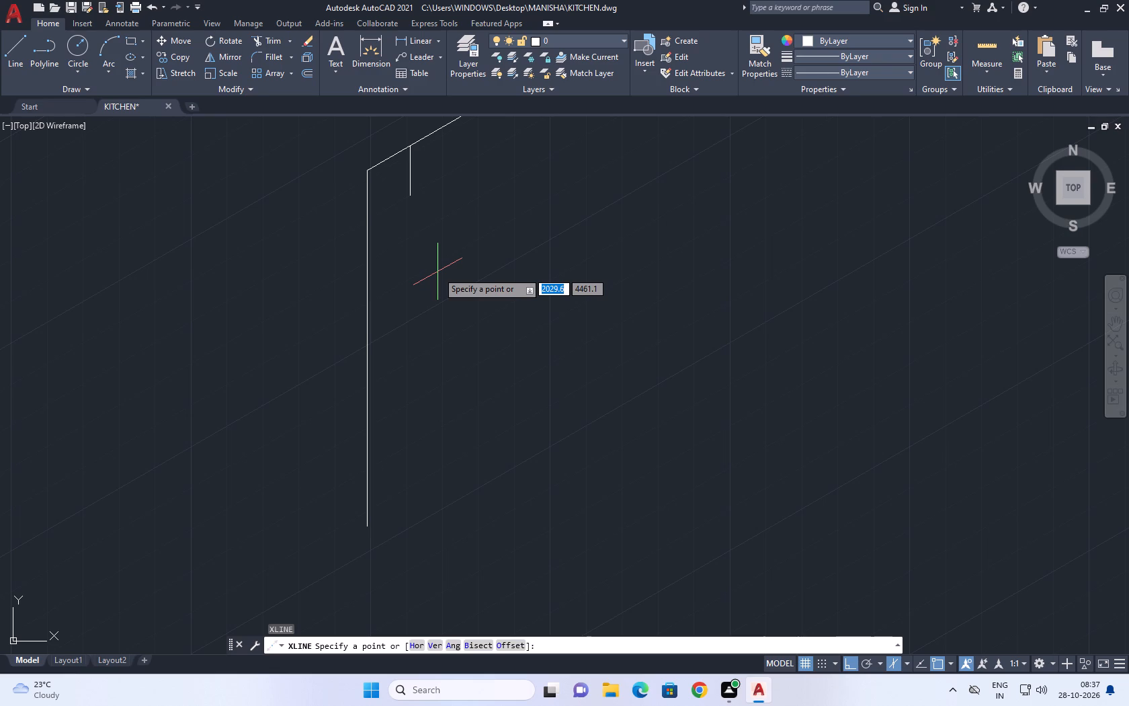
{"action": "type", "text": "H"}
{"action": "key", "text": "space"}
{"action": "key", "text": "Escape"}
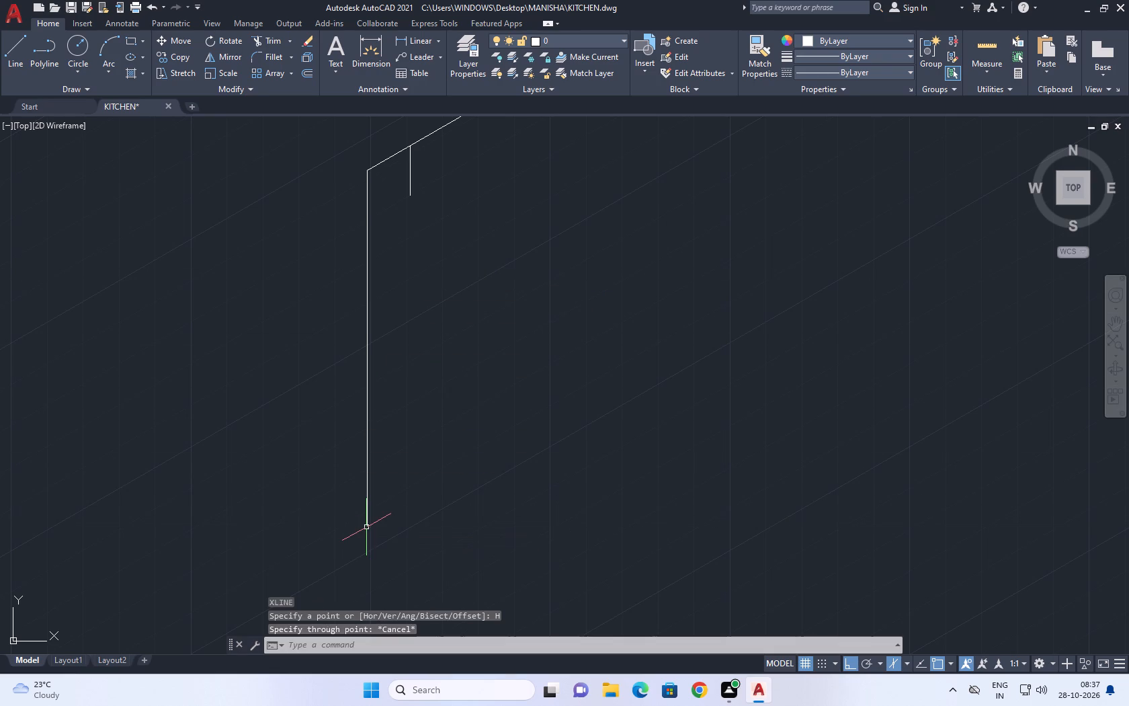
Draw a 30° line from the bottom end of the long vertical edge, ending freely well beyond the upper sloping line.
{"action": "middle_click_drag", "start_coordinate": [407, 485], "coordinate": [399, 503]}
{"action": "key", "text": "l"}
{"action": "key", "text": "space"}
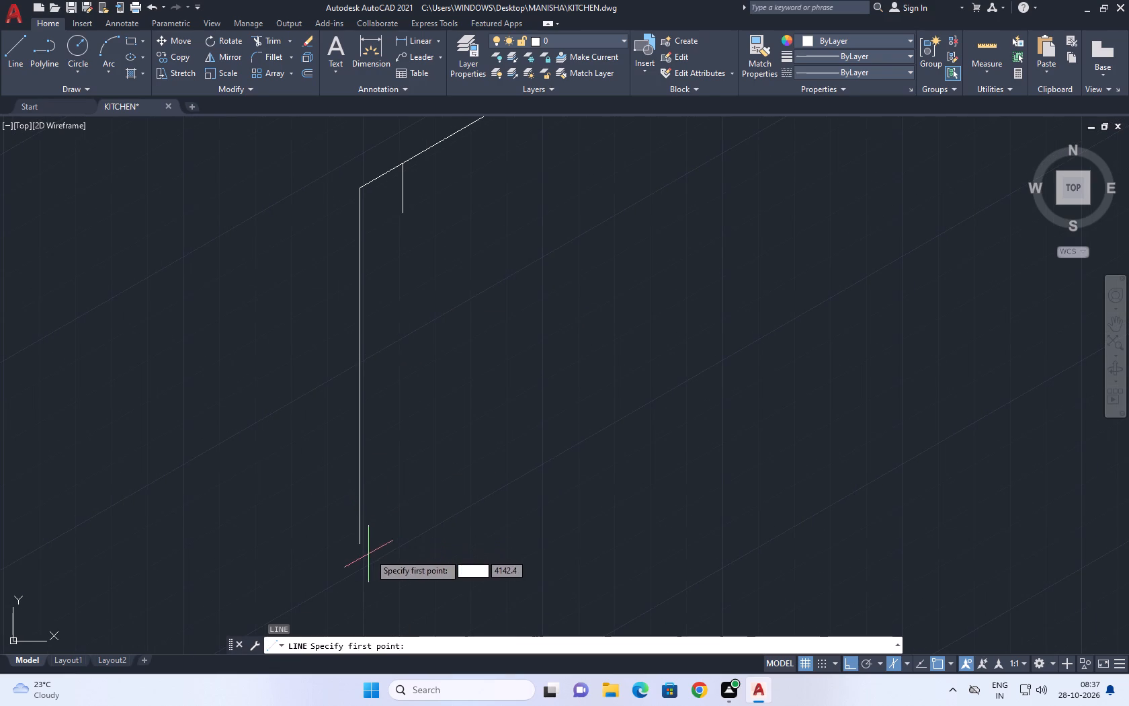
{"action": "left_click", "coordinate": [360, 543]}
{"action": "middle_click_drag", "start_coordinate": [566, 269], "coordinate": [395, 397]}
{"action": "scroll", "coordinate": [420, 380], "scroll_direction": "down", "scroll_amount": 5}
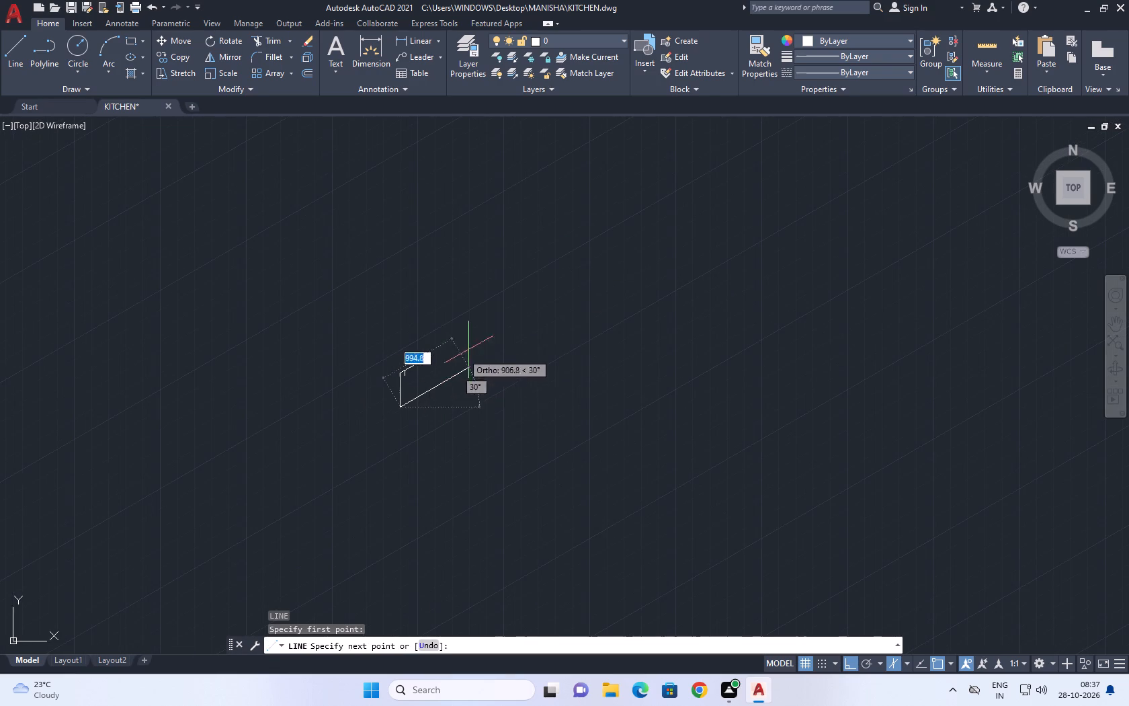
{"action": "left_click", "coordinate": [509, 328]}
{"action": "key", "text": "Escape"}
Extend the short copied vertical line down to the lower sloping line.
{"action": "scroll", "coordinate": [449, 382], "scroll_direction": "up", "scroll_amount": 3}
{"action": "middle_click_drag", "start_coordinate": [273, 386], "coordinate": [312, 387]}
{"action": "scroll", "coordinate": [312, 387], "scroll_direction": "up", "scroll_amount": 1}
{"action": "type", "text": "EX"}
{"action": "key", "text": "space"}
{"action": "left_click", "coordinate": [290, 334]}
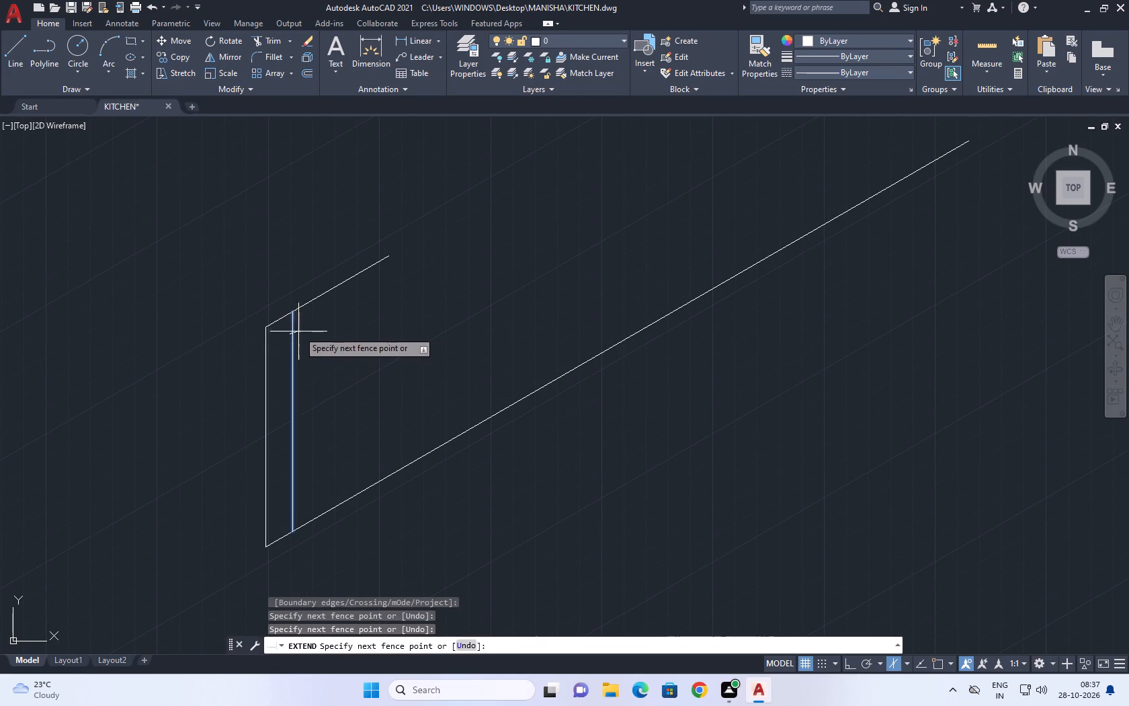
{"action": "left_click", "coordinate": [299, 331]}
{"action": "key", "text": "Escape"}
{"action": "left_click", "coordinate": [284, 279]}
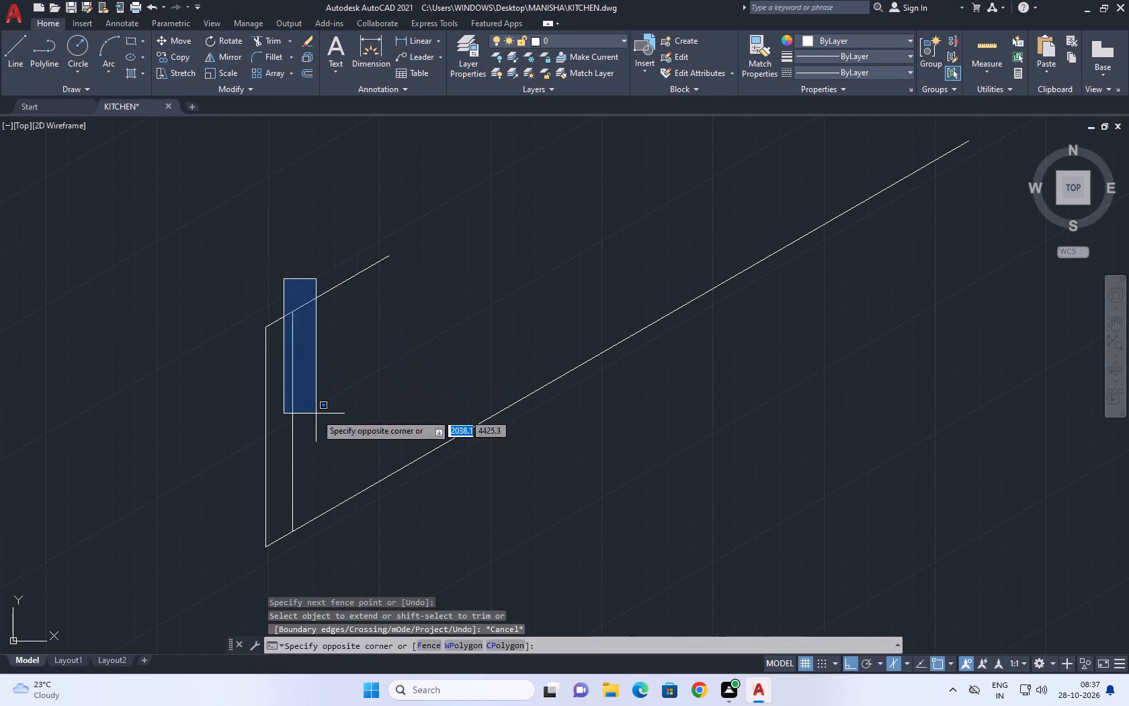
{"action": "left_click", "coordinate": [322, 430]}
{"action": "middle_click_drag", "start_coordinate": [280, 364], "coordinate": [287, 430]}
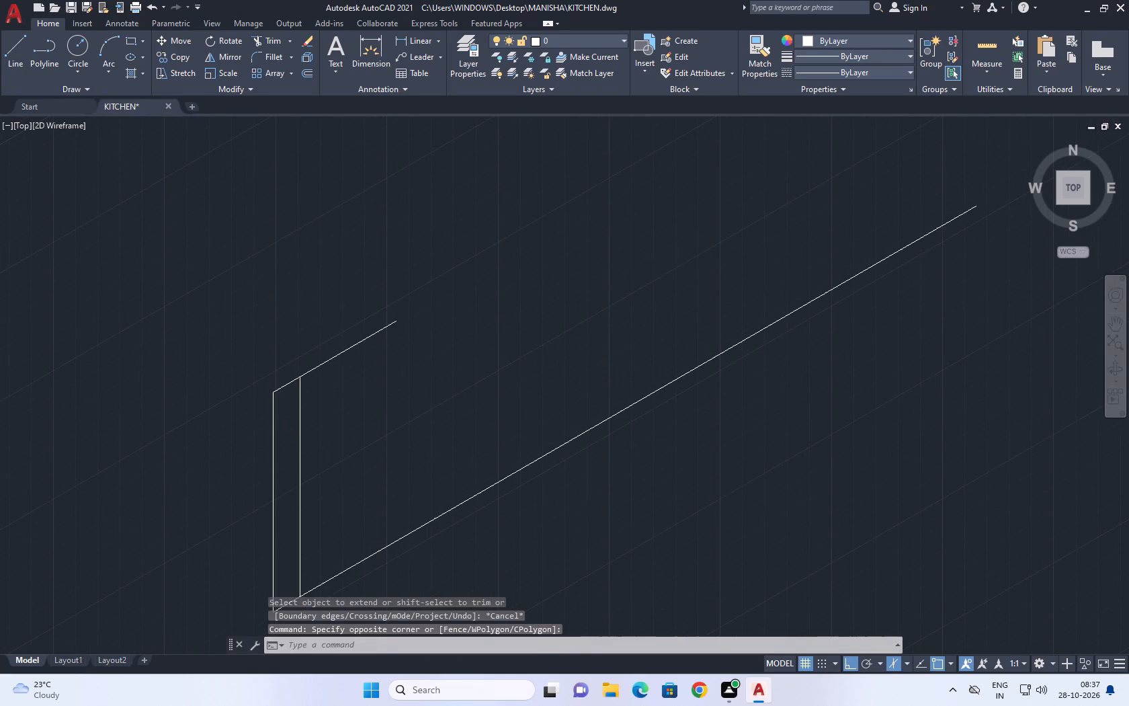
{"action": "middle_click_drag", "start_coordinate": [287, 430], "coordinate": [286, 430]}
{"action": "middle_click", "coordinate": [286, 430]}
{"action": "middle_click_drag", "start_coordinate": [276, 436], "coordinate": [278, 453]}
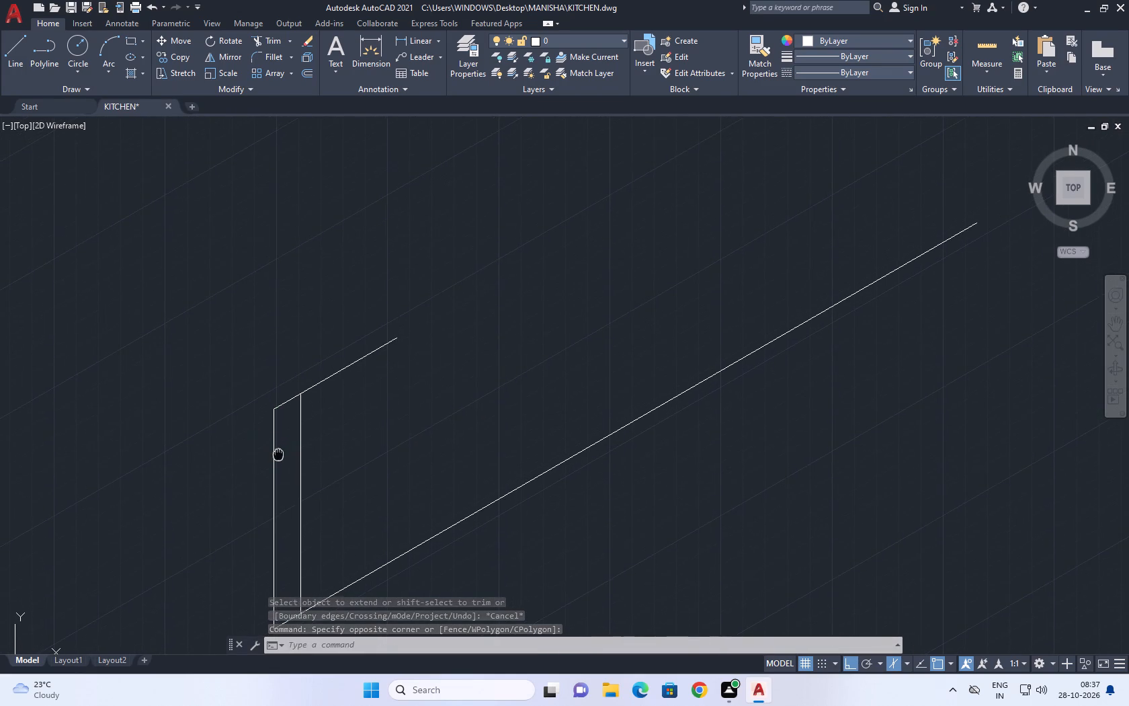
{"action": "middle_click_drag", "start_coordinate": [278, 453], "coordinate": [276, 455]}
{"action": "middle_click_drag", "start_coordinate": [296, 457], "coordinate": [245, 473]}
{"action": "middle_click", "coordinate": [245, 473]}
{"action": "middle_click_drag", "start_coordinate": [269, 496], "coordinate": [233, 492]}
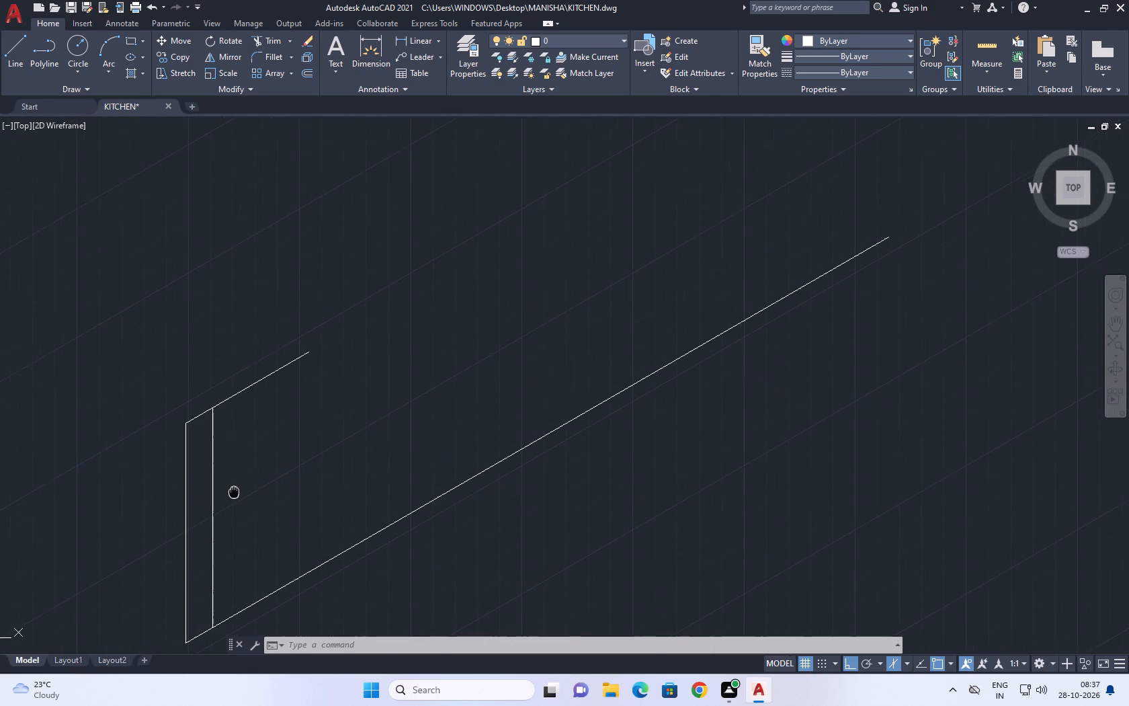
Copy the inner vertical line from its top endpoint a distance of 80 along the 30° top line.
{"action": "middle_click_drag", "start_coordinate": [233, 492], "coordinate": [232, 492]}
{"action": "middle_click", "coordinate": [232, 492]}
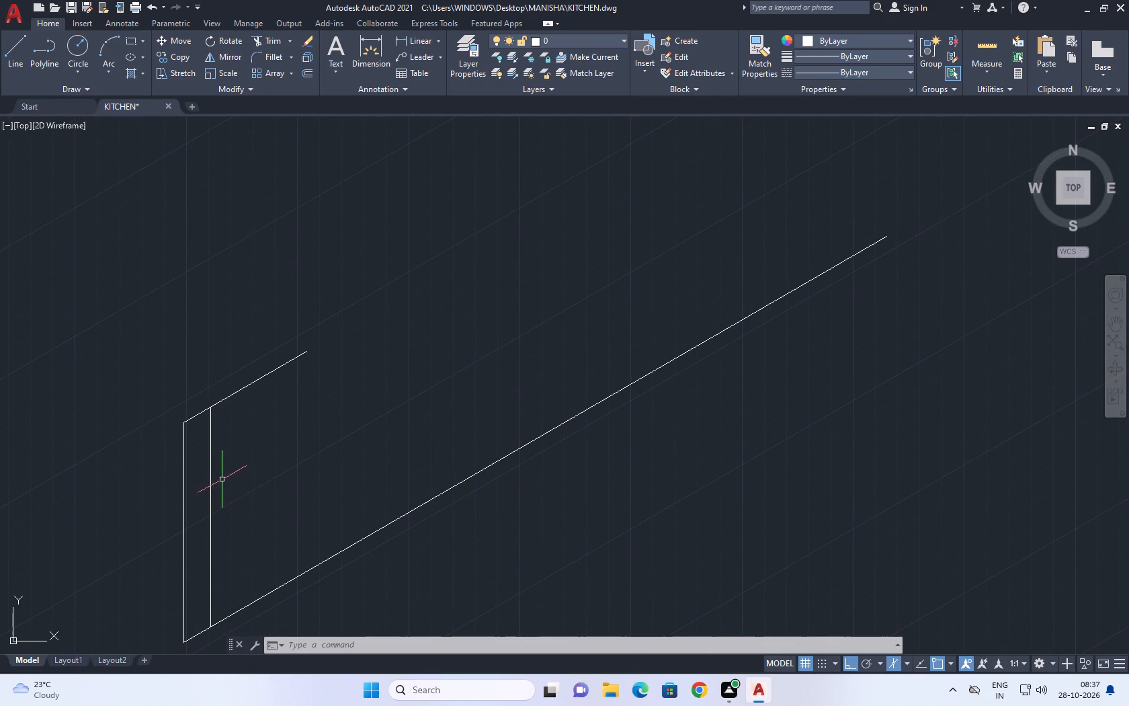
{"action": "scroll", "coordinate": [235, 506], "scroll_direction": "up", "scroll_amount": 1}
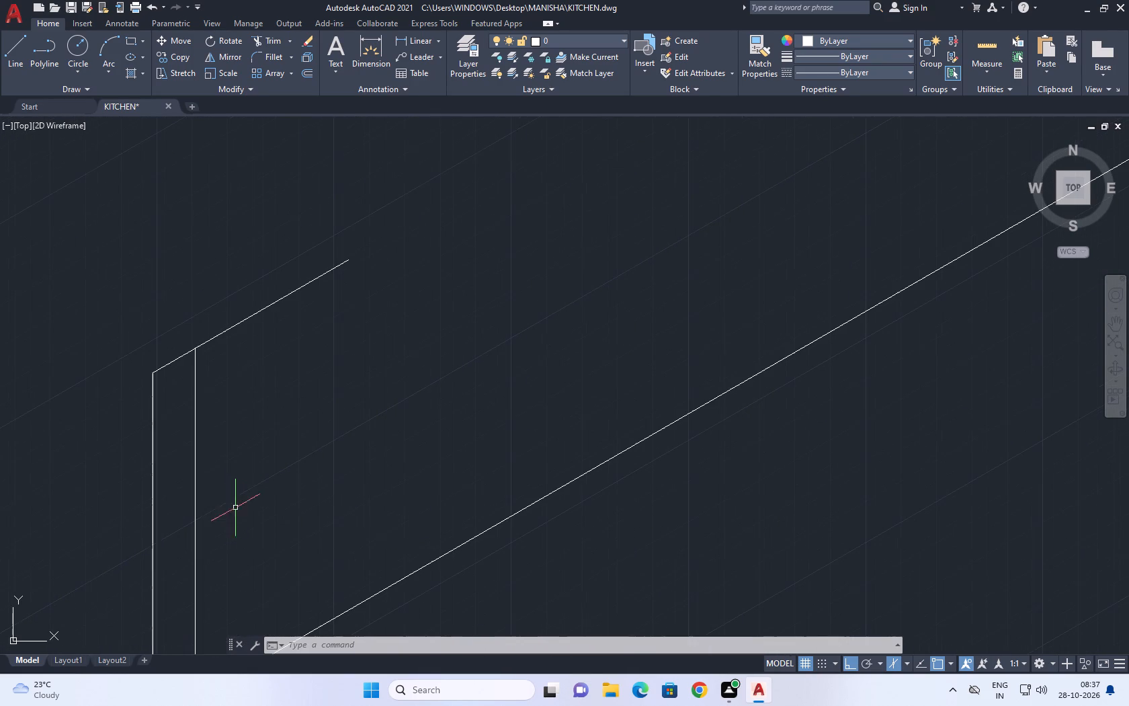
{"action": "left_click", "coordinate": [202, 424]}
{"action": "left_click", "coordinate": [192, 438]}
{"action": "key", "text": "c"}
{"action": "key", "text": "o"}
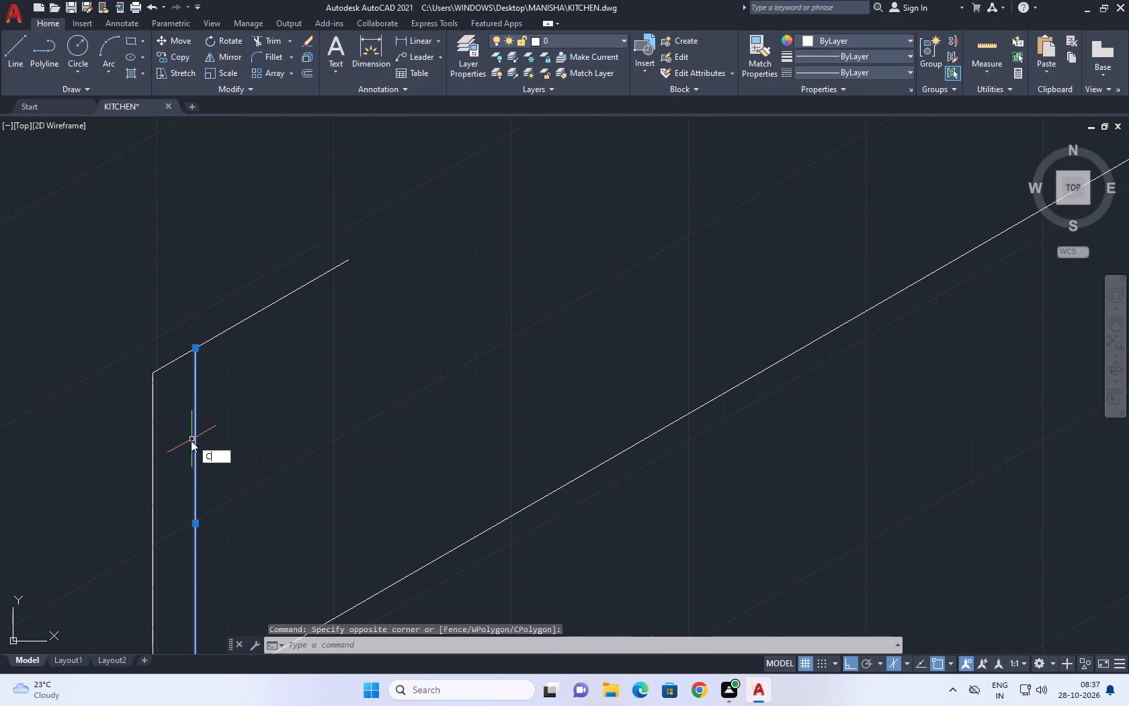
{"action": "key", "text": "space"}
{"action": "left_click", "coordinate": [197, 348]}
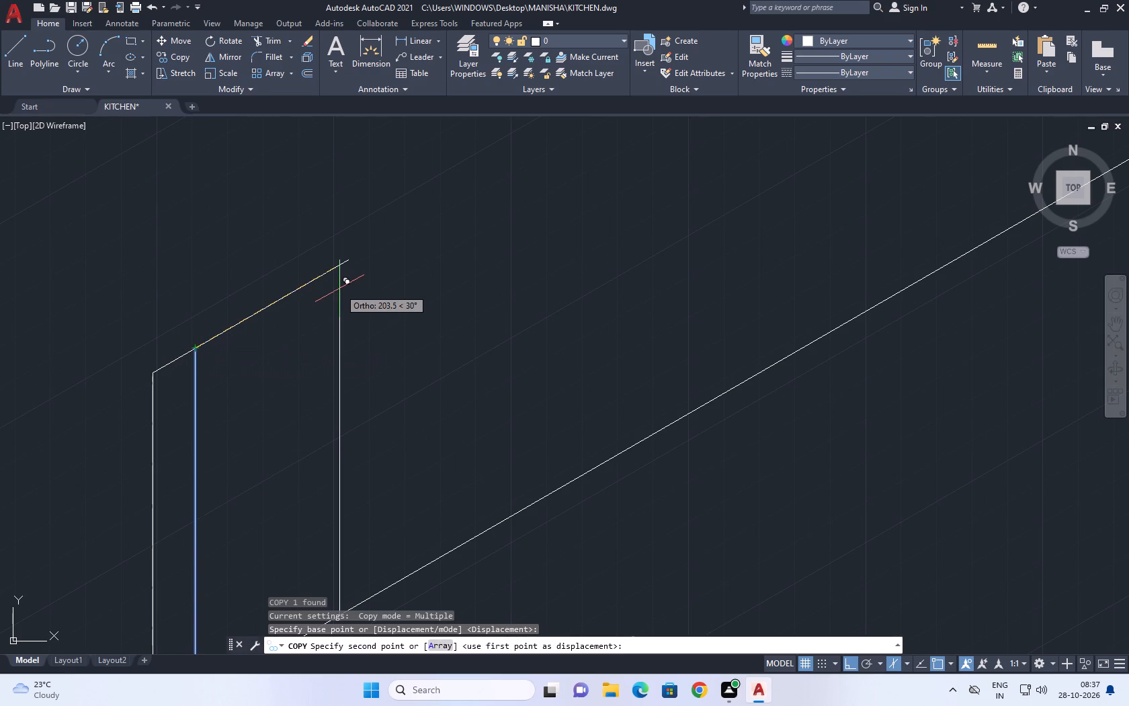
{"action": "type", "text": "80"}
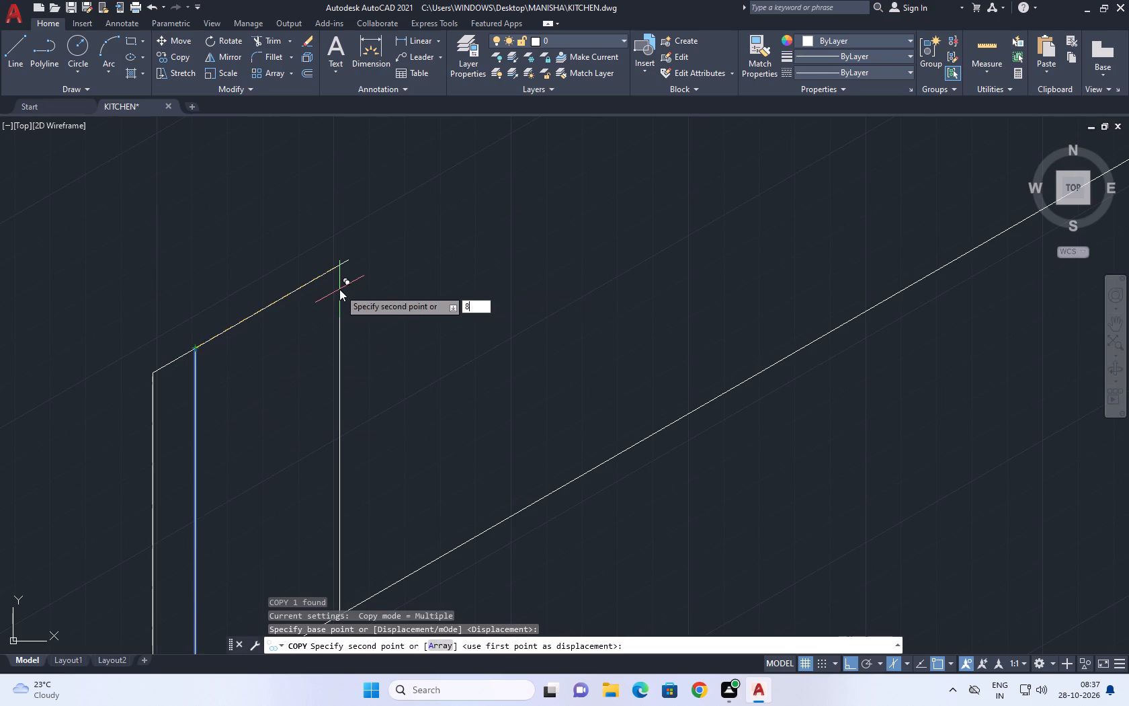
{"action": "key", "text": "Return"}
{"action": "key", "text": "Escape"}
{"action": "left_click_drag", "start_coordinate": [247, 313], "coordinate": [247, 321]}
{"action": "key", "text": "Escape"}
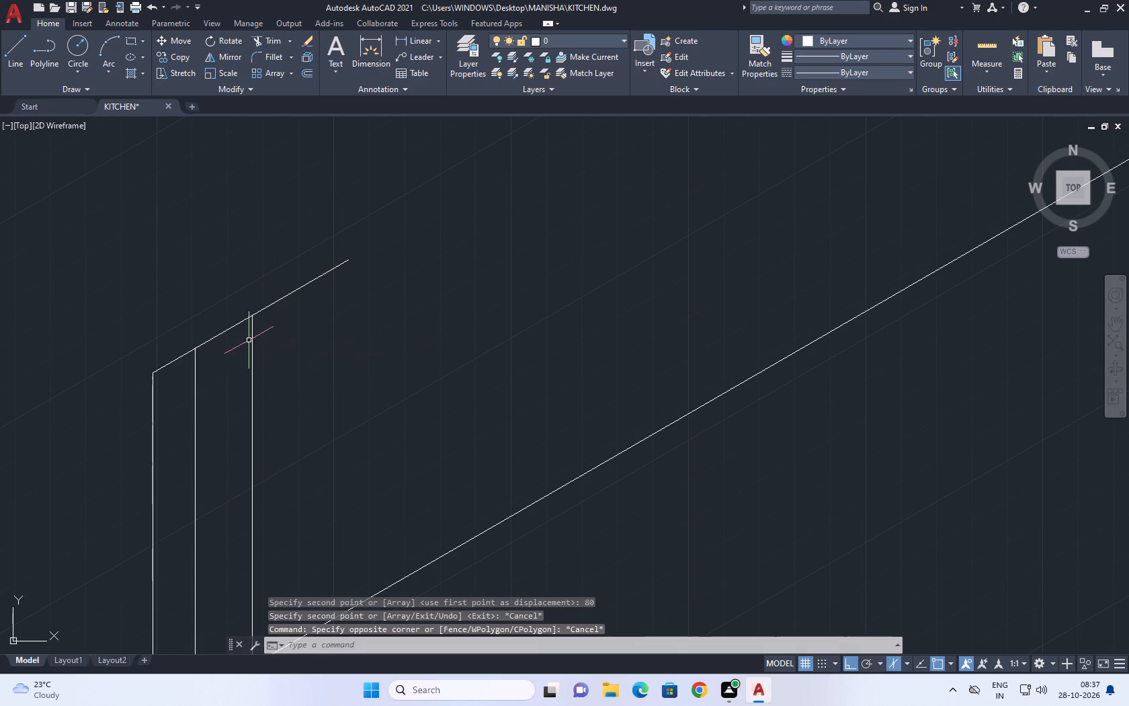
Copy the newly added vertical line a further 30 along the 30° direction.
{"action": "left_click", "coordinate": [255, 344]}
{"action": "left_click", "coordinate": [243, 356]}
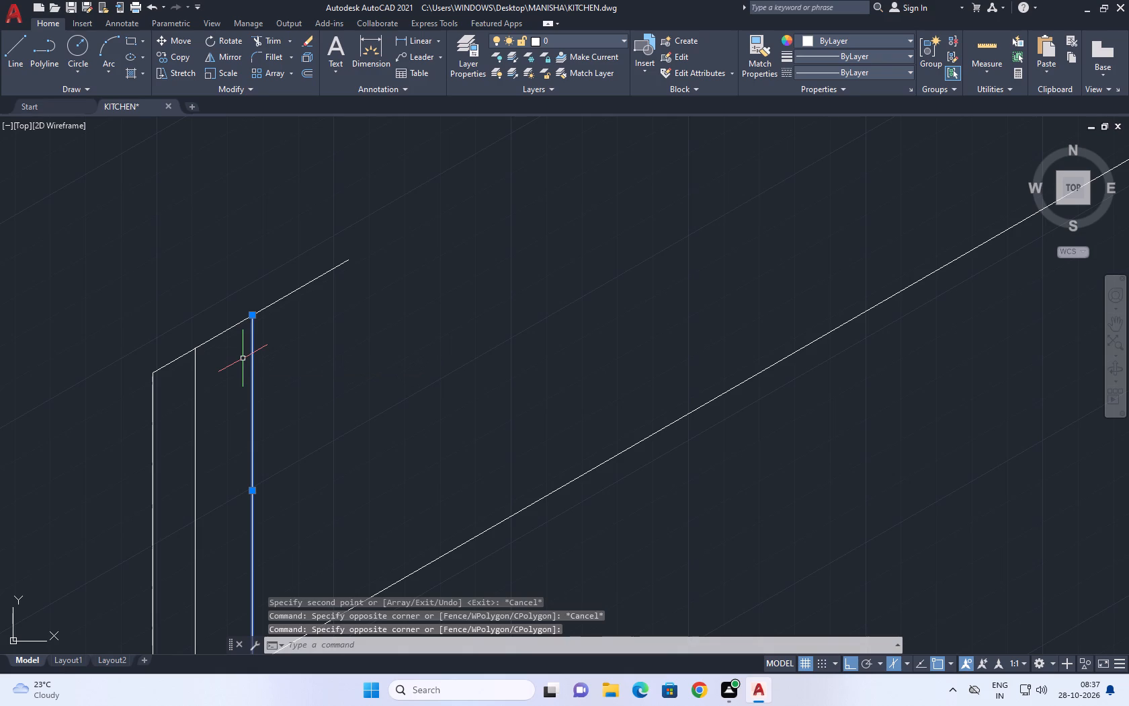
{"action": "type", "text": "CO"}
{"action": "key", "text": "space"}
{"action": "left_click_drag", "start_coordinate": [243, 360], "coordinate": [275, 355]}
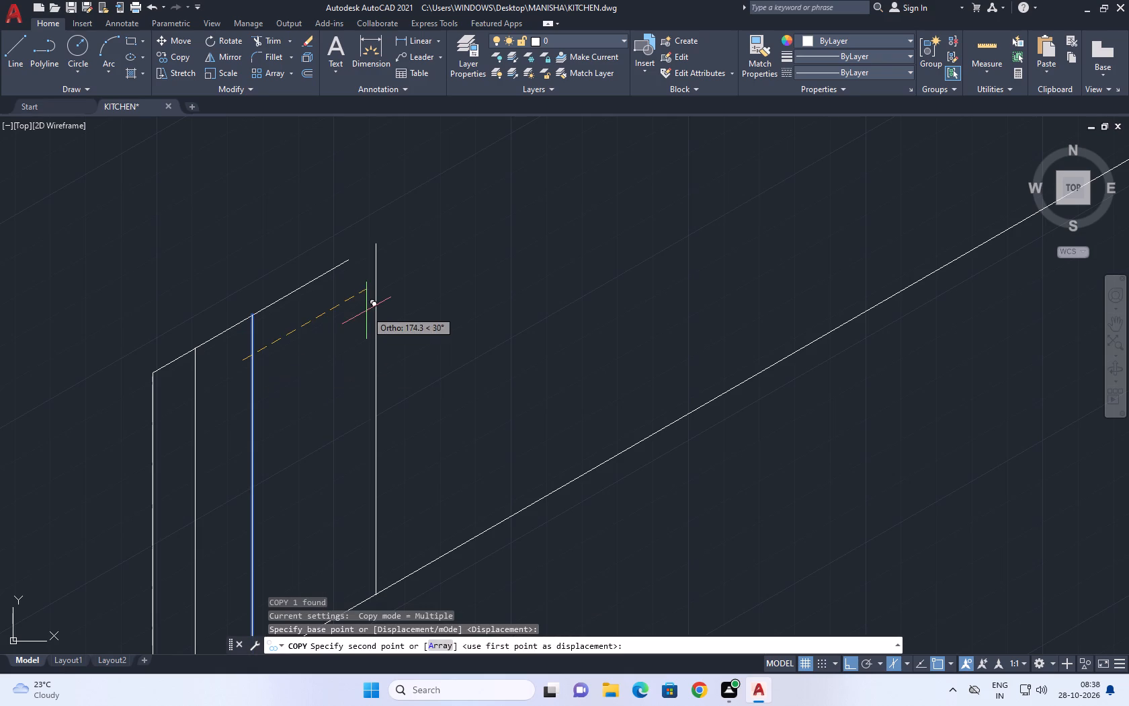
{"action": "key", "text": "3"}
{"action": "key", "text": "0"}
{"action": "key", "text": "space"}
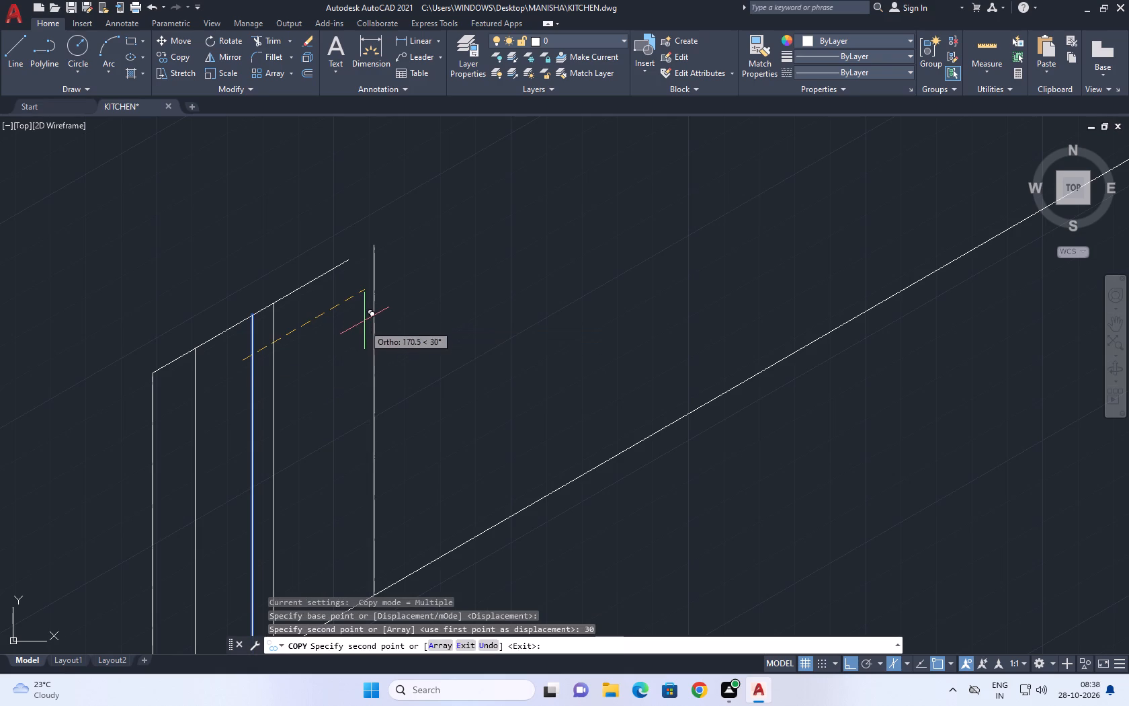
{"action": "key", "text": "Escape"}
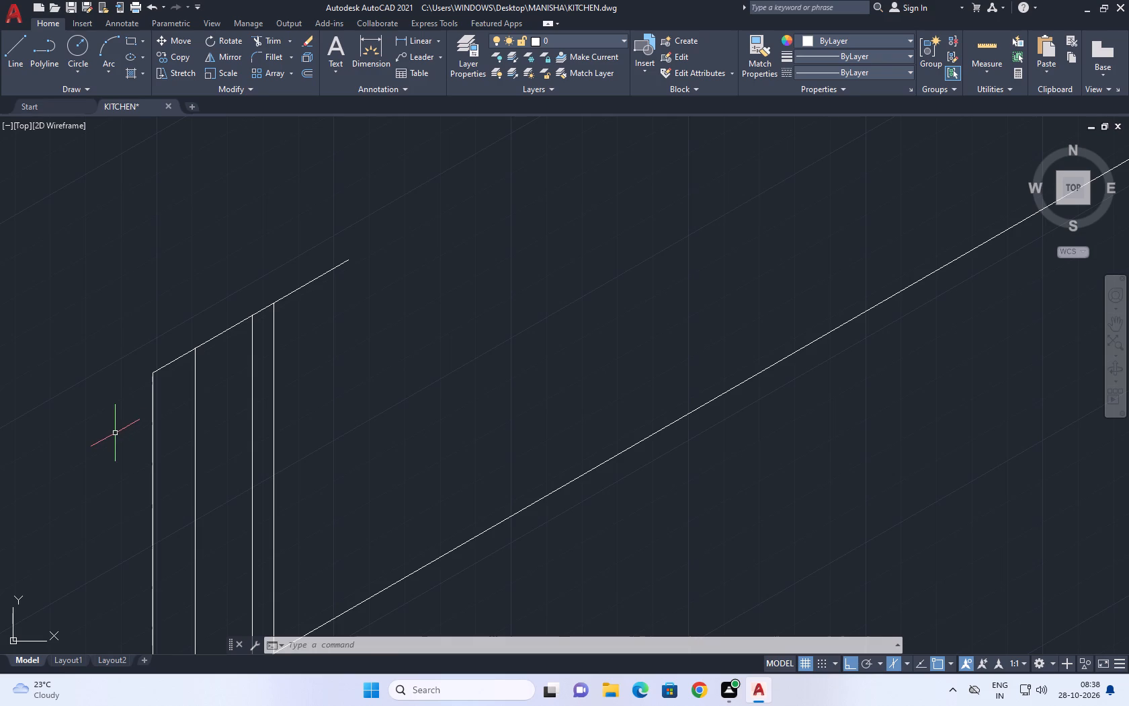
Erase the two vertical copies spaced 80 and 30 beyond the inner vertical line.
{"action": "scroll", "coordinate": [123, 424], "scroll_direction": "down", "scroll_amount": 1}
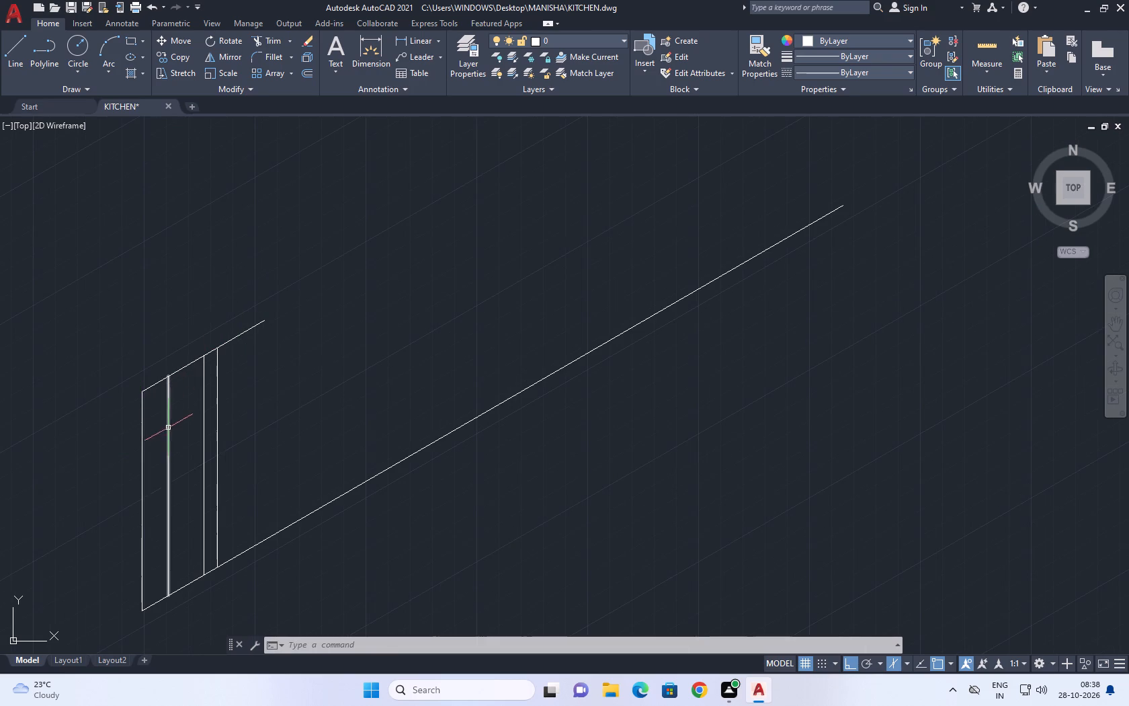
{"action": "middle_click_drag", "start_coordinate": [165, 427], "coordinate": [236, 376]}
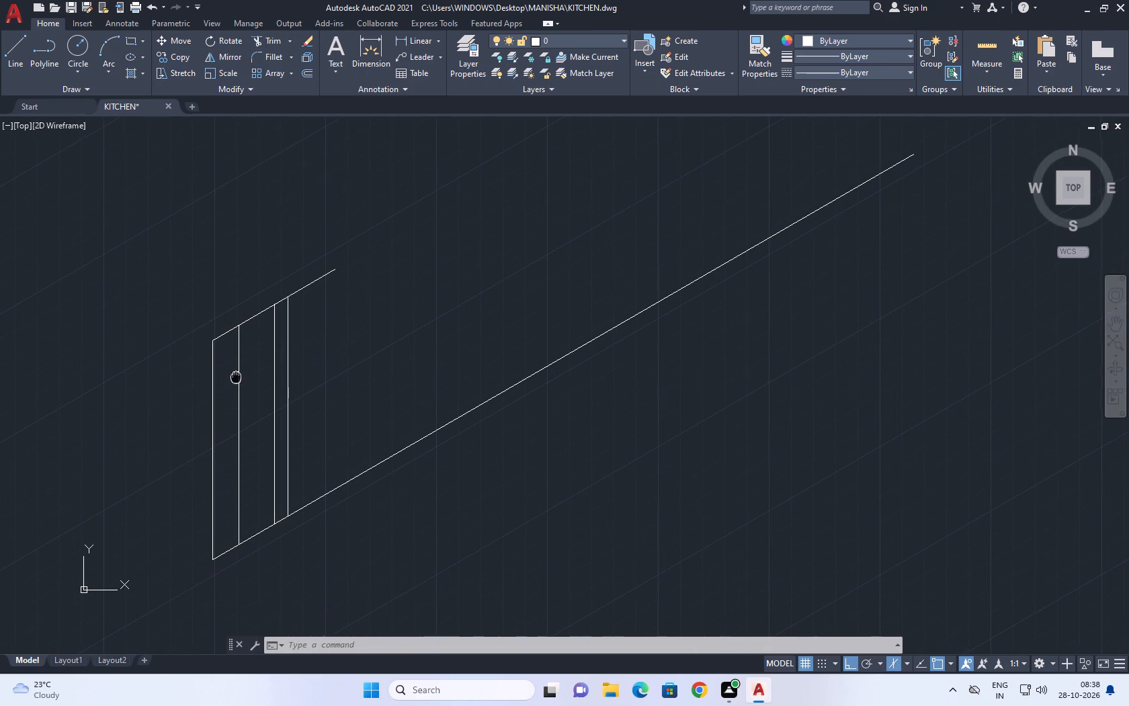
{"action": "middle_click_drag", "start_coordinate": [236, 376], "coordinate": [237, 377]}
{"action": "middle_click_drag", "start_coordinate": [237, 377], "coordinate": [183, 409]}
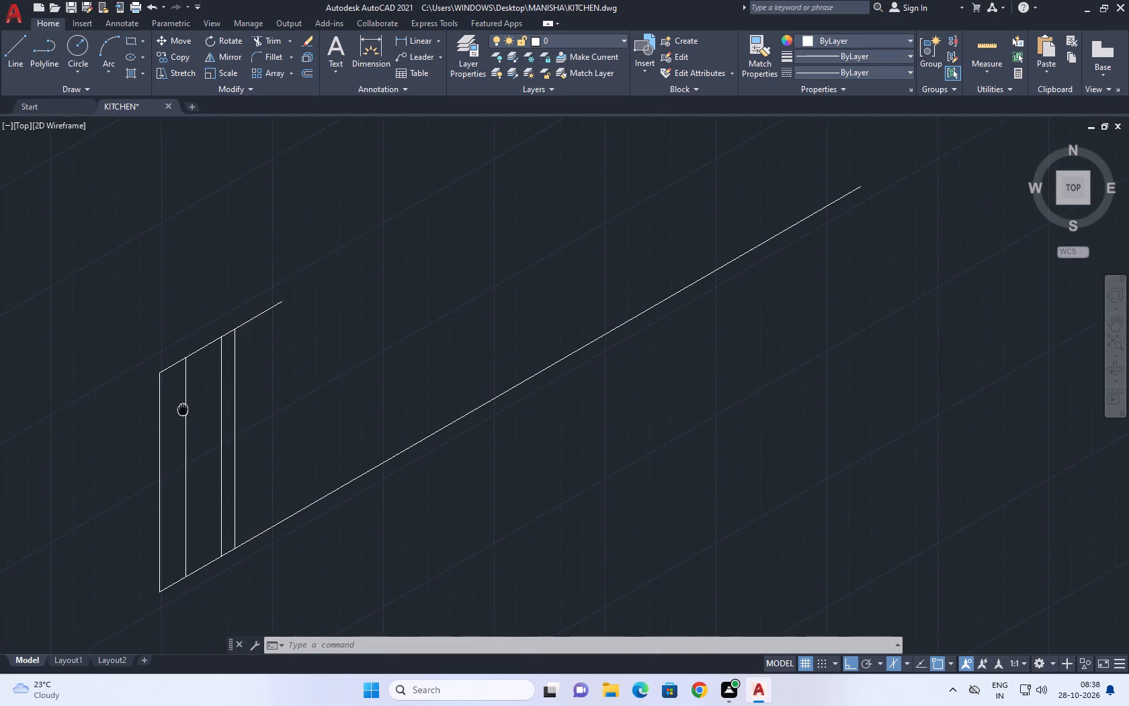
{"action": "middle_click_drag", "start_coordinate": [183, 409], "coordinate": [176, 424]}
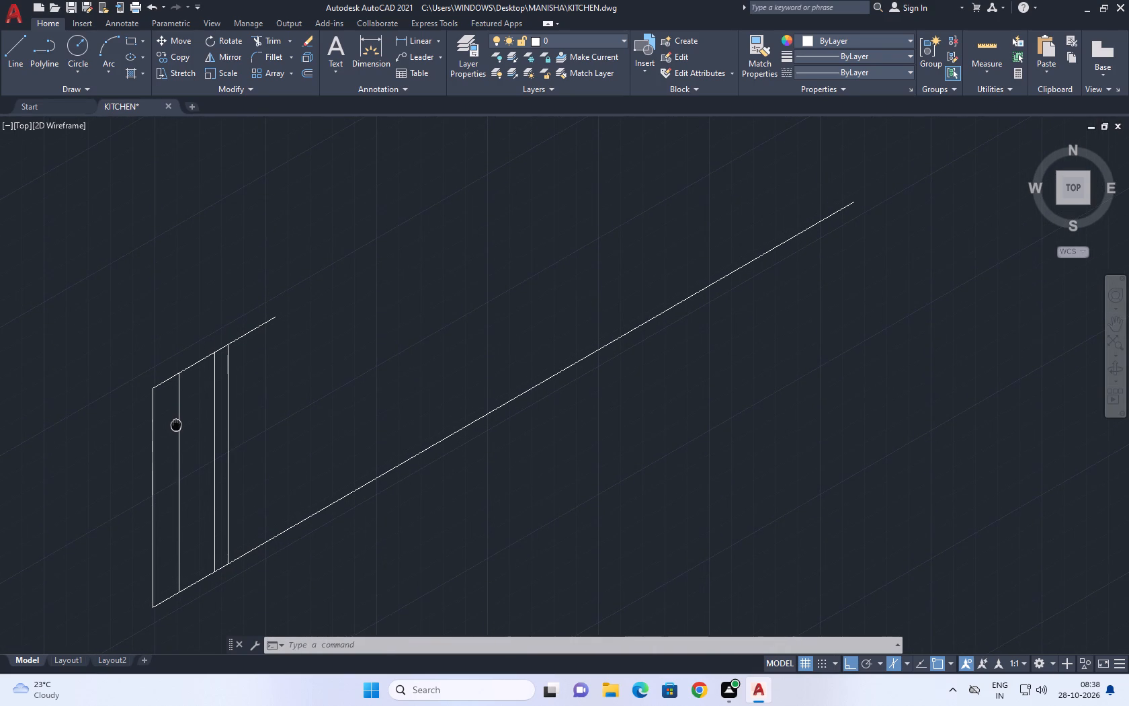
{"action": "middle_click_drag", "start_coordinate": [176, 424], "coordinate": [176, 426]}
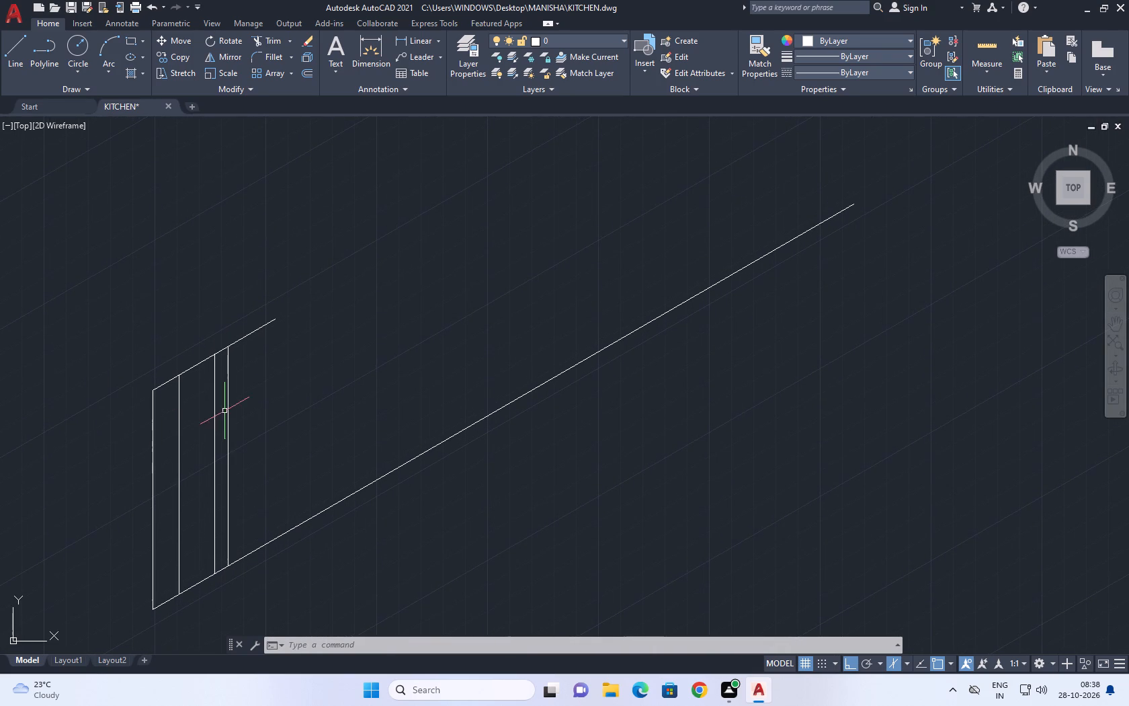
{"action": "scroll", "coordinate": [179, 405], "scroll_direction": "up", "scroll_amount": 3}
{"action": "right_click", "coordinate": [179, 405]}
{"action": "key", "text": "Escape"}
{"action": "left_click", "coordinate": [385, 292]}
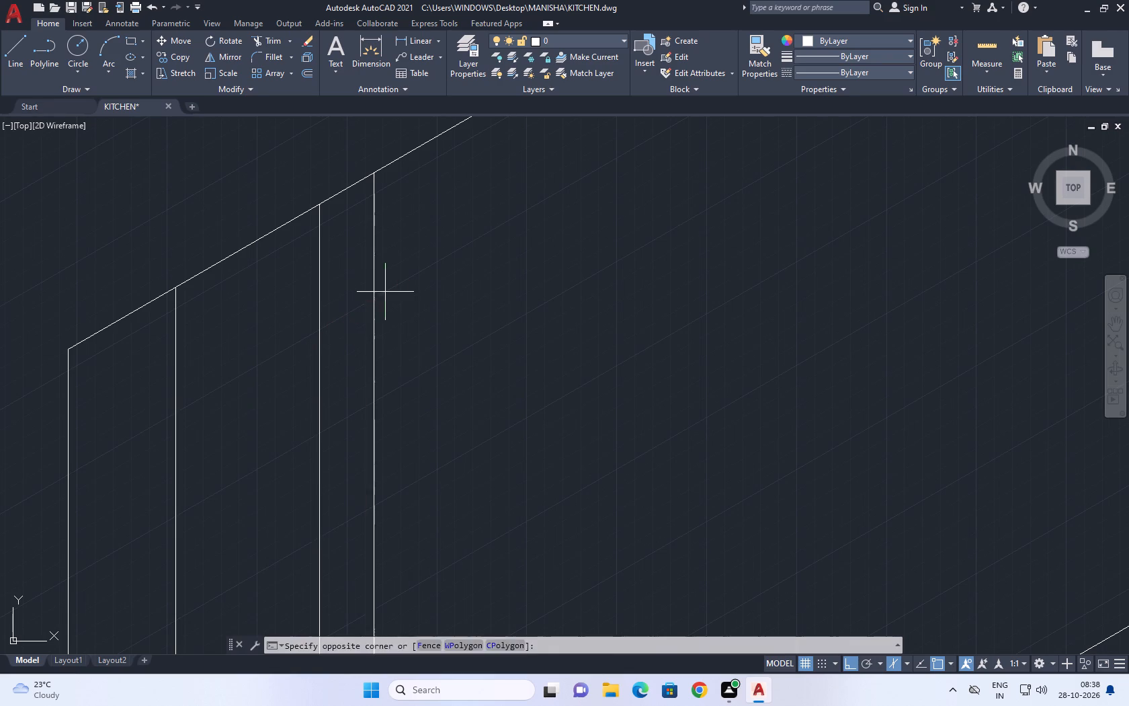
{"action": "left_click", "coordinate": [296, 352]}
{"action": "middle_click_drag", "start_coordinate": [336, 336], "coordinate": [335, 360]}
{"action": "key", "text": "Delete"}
Draw a vertical line from the upper end of the top sloping line down past the lower sloping line.
{"action": "middle_click_drag", "start_coordinate": [46, 483], "coordinate": [205, 399]}
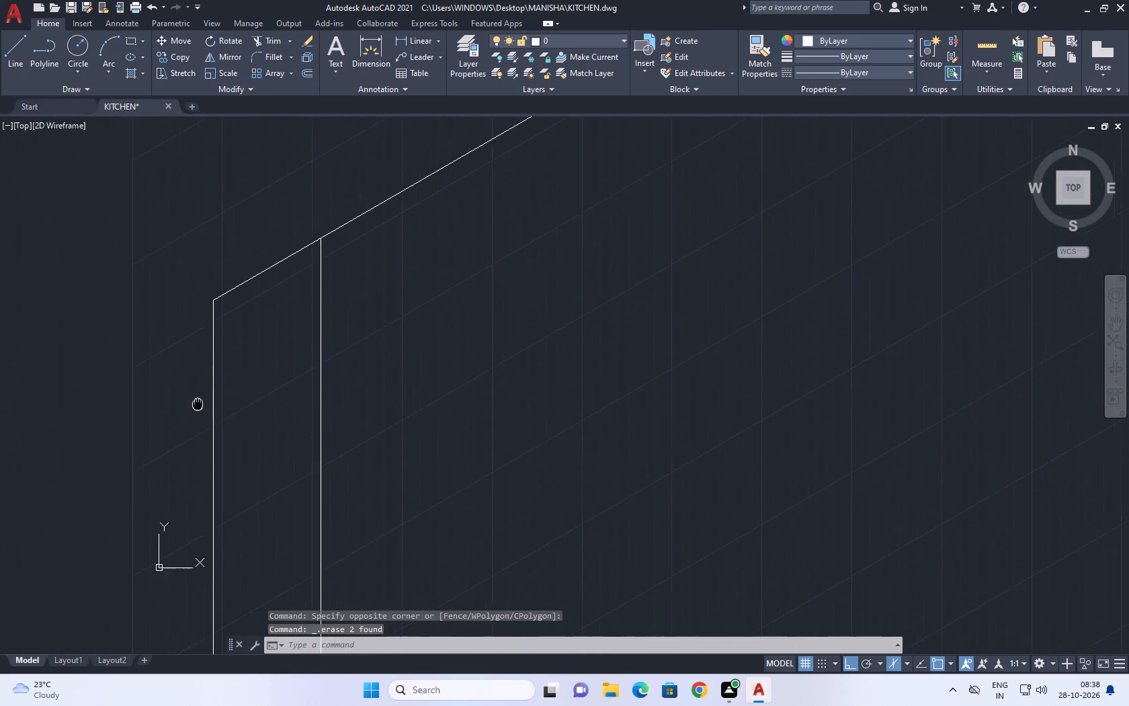
{"action": "middle_click_drag", "start_coordinate": [205, 399], "coordinate": [210, 395]}
{"action": "middle_click", "coordinate": [213, 393]}
{"action": "scroll", "coordinate": [214, 409], "scroll_direction": "down", "scroll_amount": 1}
{"action": "middle_click_drag", "start_coordinate": [254, 401], "coordinate": [249, 431]}
{"action": "key", "text": "l"}
{"action": "key", "text": "space"}
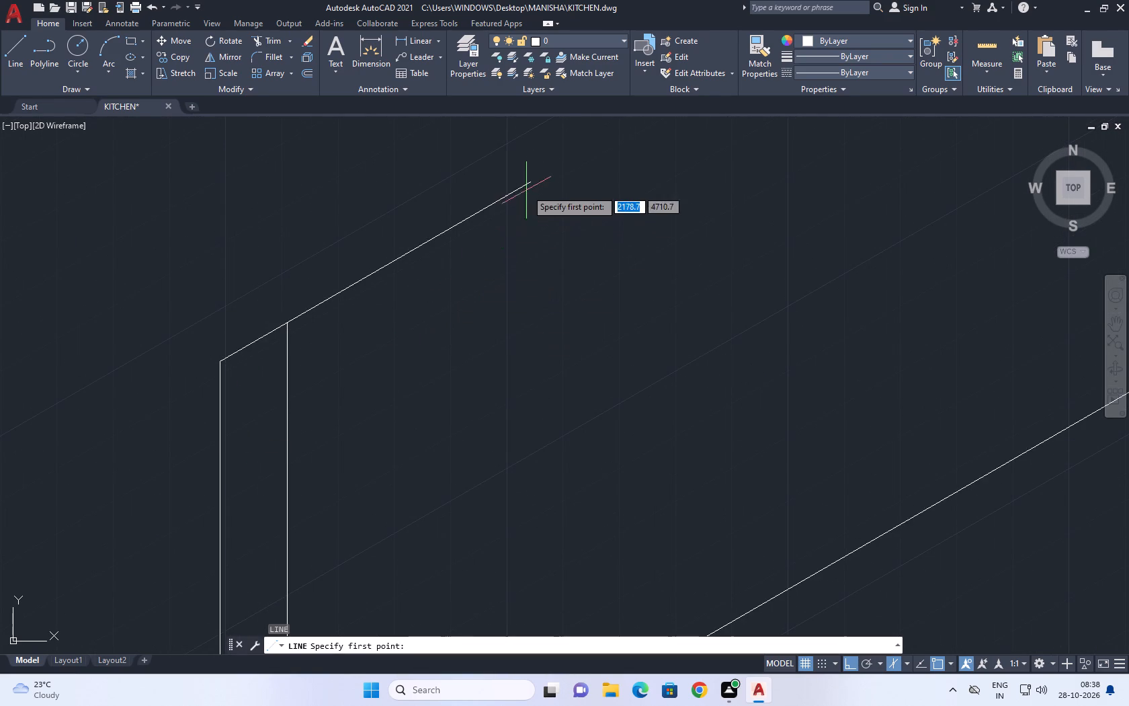
{"action": "left_click", "coordinate": [531, 186]}
{"action": "scroll", "coordinate": [512, 202], "scroll_direction": "down", "scroll_amount": 3}
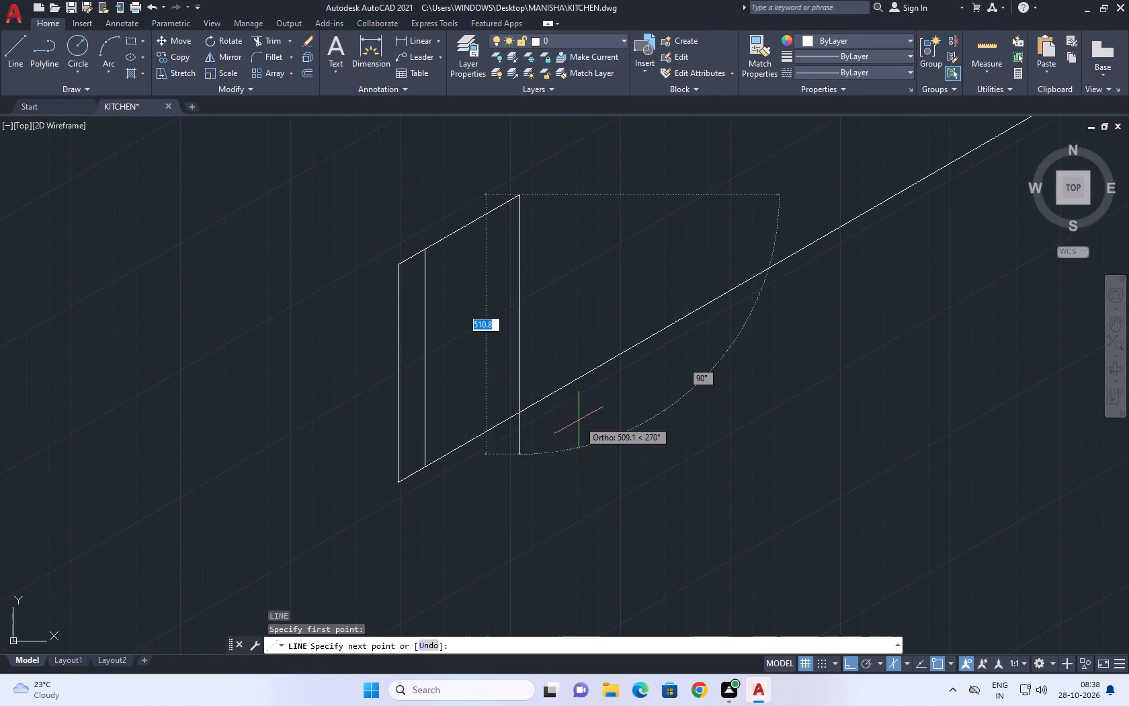
{"action": "left_click", "coordinate": [513, 502]}
{"action": "right_click", "coordinate": [564, 455]}
{"action": "left_click", "coordinate": [599, 476]}
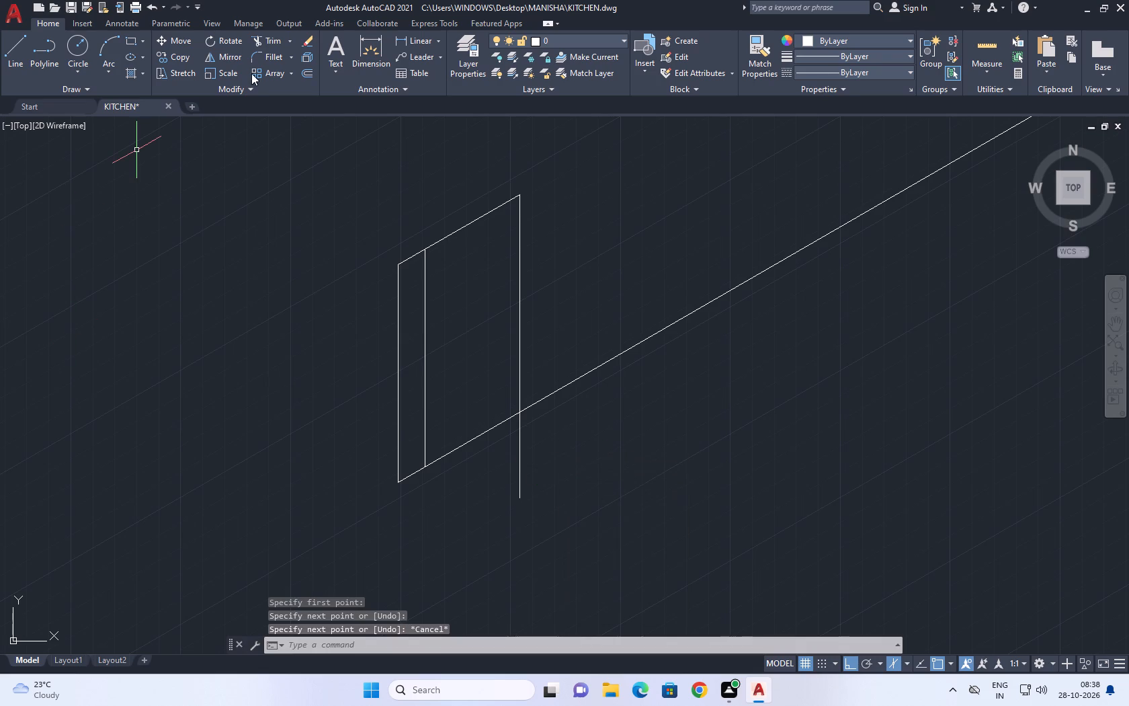
Trim the new vertical below the lower sloping line and the lower sloping line beyond the vertical, closing the wall outline.
{"action": "left_click", "coordinate": [273, 43]}
{"action": "left_click", "coordinate": [557, 440]}
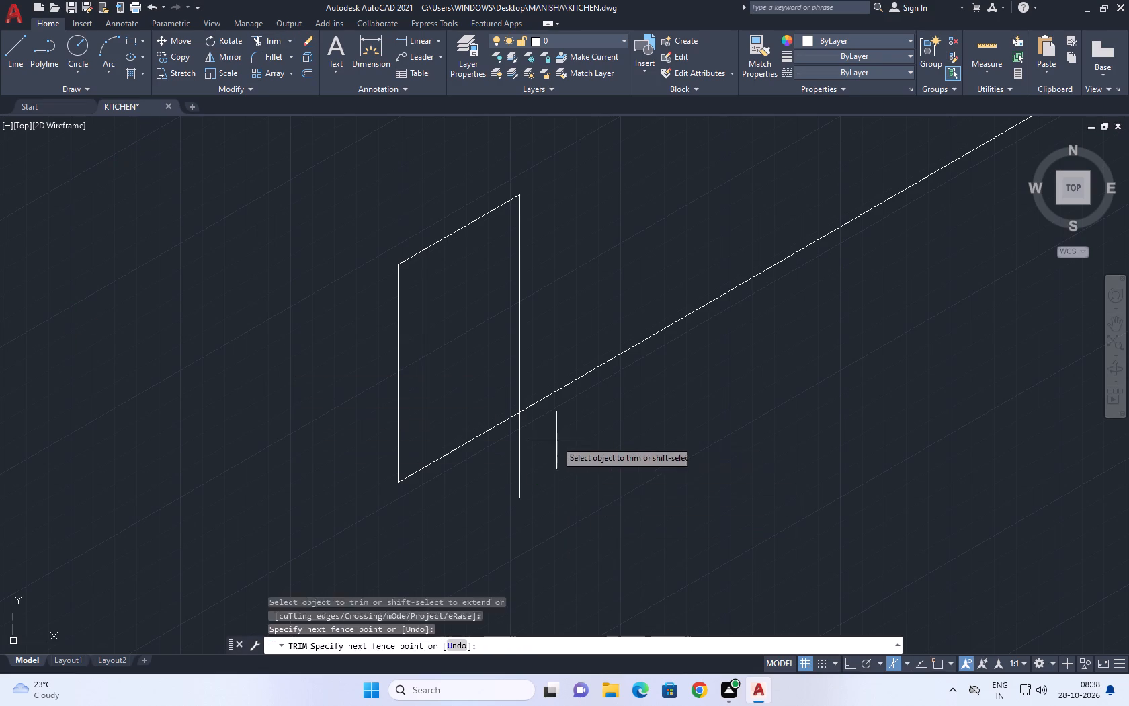
{"action": "left_click", "coordinate": [484, 474]}
{"action": "left_click", "coordinate": [614, 325]}
{"action": "left_click", "coordinate": [633, 401]}
{"action": "right_click", "coordinate": [640, 403]}
{"action": "left_click", "coordinate": [672, 434]}
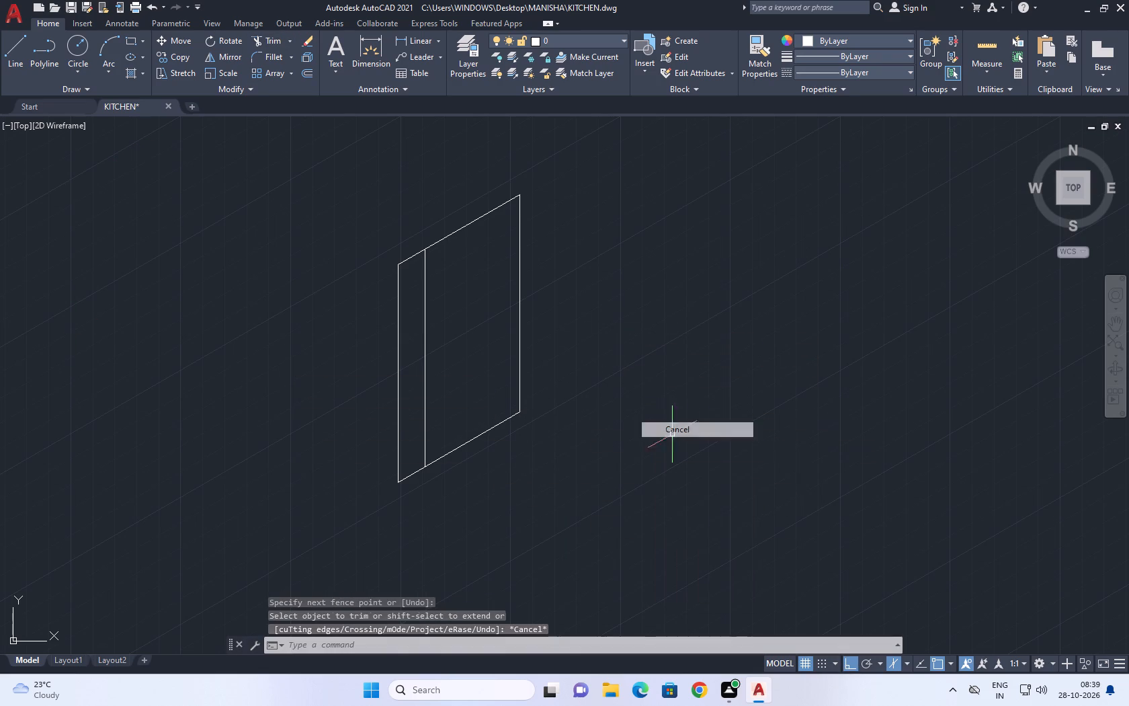
Add an aligned dimension along the full top sloping edge of the wall, placed just above it.
{"action": "middle_click_drag", "start_coordinate": [665, 387], "coordinate": [460, 461]}
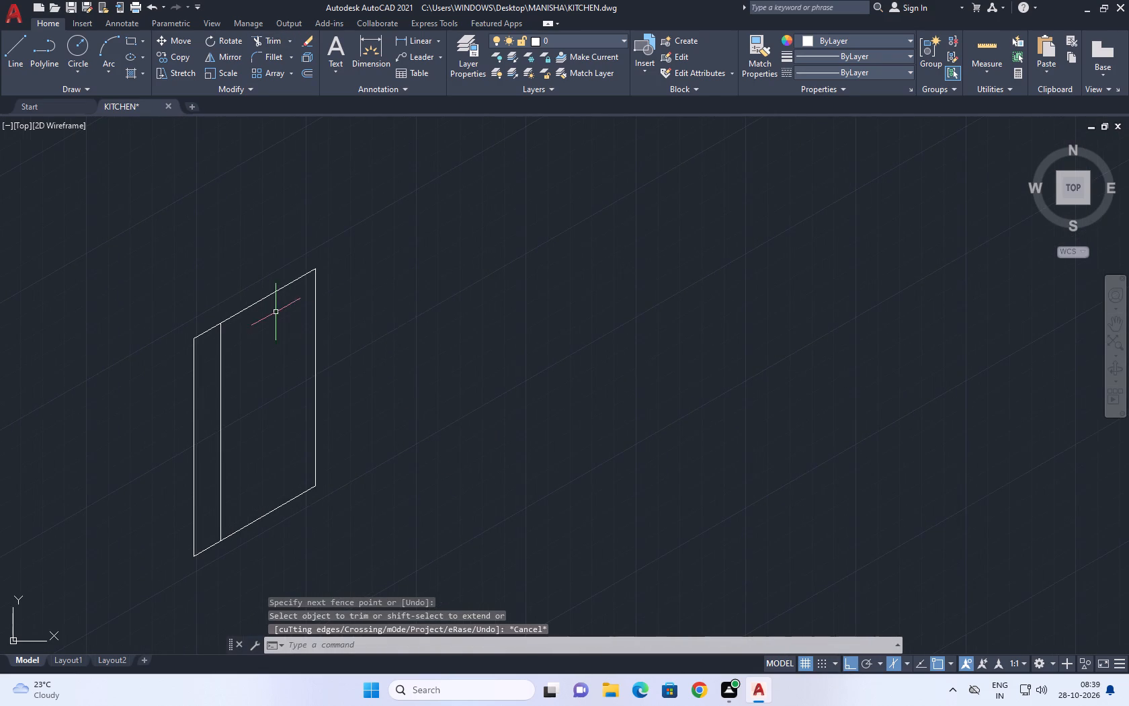
{"action": "middle_click_drag", "start_coordinate": [274, 313], "coordinate": [290, 323]}
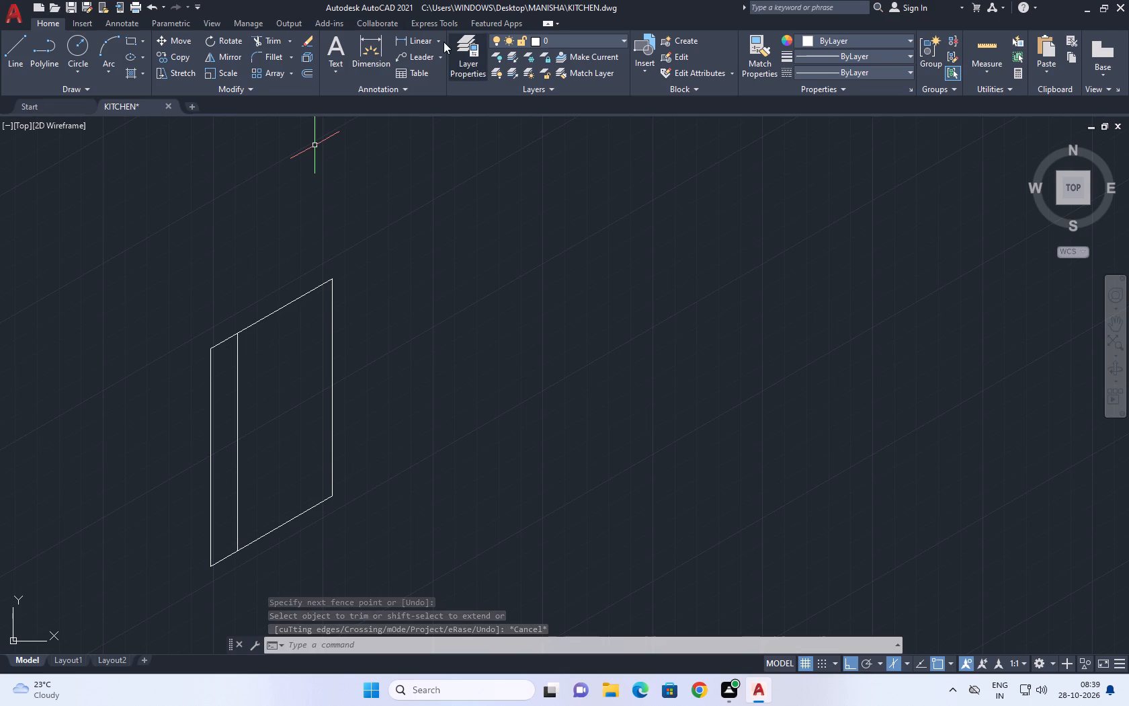
{"action": "left_click", "coordinate": [437, 40]}
{"action": "left_click", "coordinate": [437, 90]}
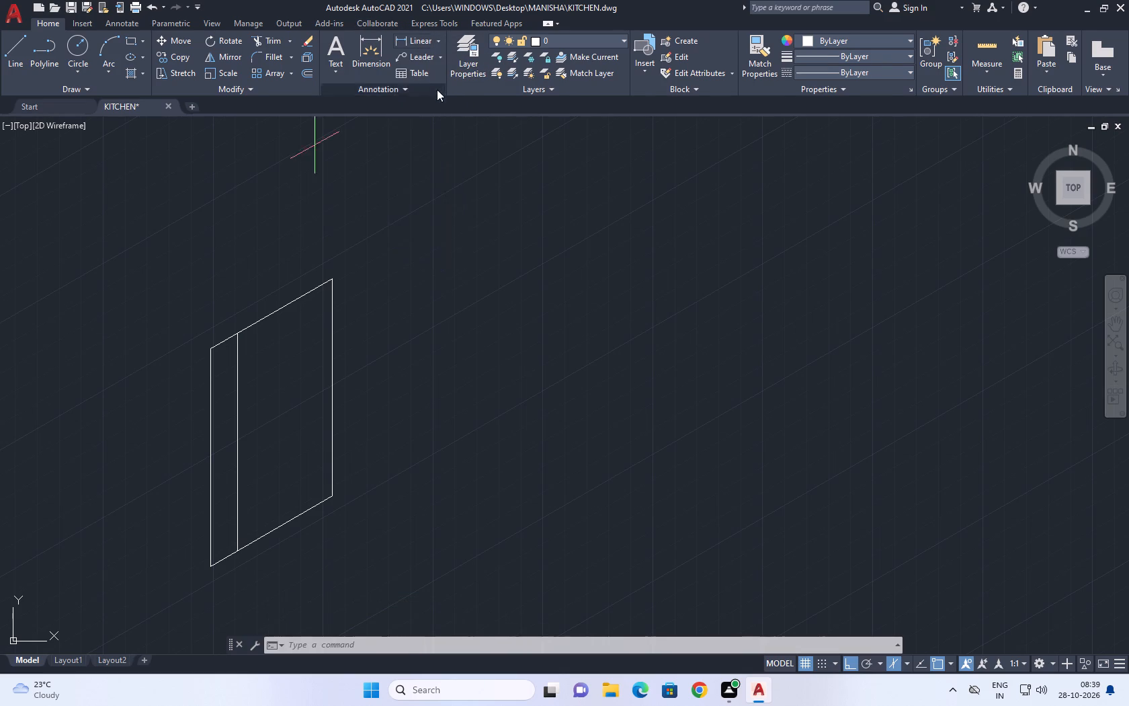
{"action": "scroll", "coordinate": [214, 352], "scroll_direction": "up", "scroll_amount": 2}
{"action": "left_click", "coordinate": [206, 341]}
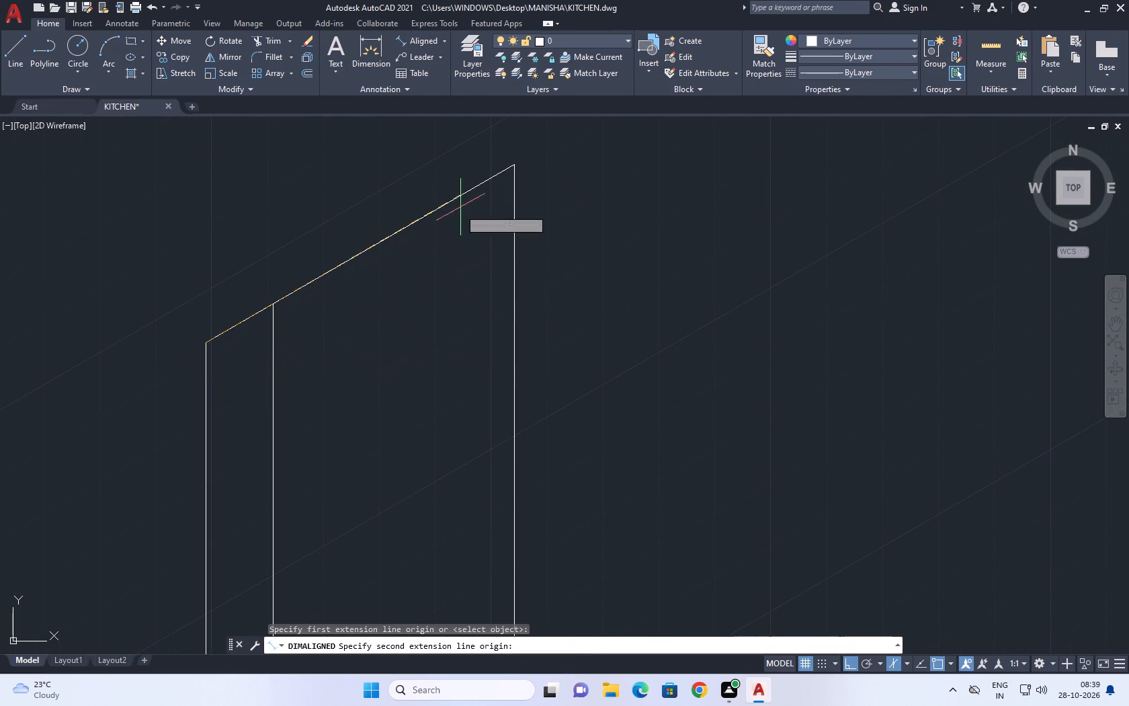
{"action": "left_click", "coordinate": [515, 165]}
{"action": "left_click", "coordinate": [491, 148]}
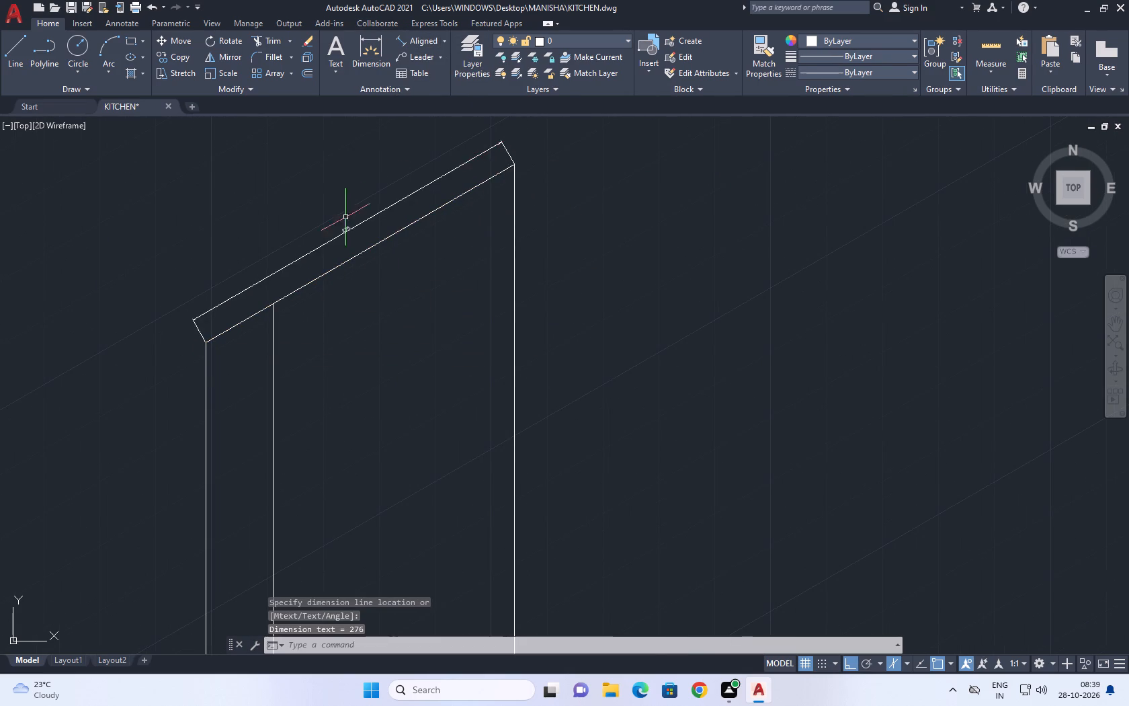
Examine the aligned dimension on the top sloping edge and the overall wall outline.
{"action": "scroll", "coordinate": [308, 231], "scroll_direction": "up", "scroll_amount": 1}
{"action": "middle_click_drag", "start_coordinate": [423, 251], "coordinate": [339, 223]}
{"action": "scroll", "coordinate": [282, 297], "scroll_direction": "down", "scroll_amount": 2}
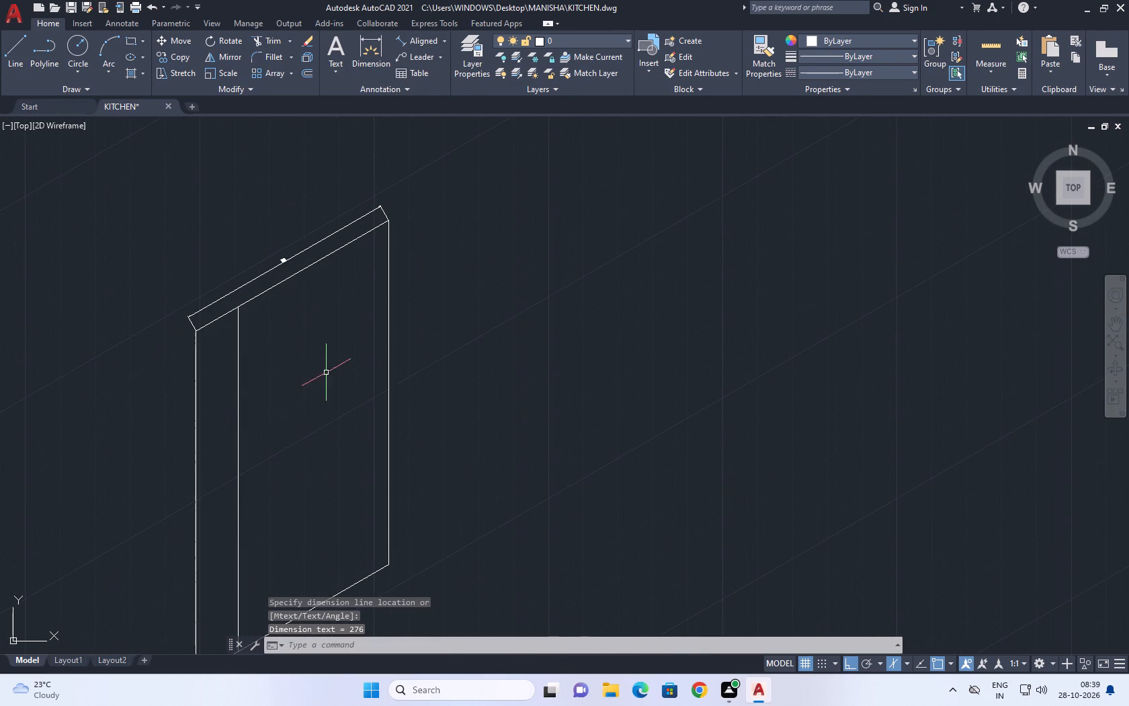
{"action": "middle_click_drag", "start_coordinate": [326, 372], "coordinate": [321, 329]}
{"action": "scroll", "coordinate": [206, 298], "scroll_direction": "up", "scroll_amount": 1}
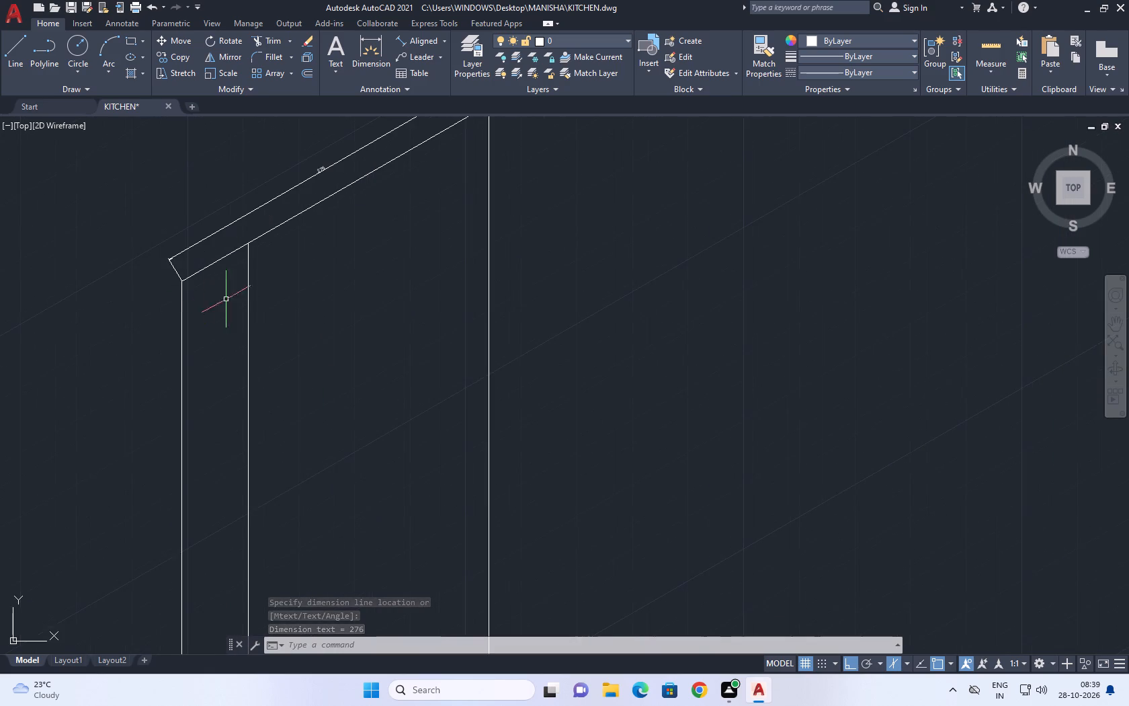
{"action": "middle_click_drag", "start_coordinate": [248, 317], "coordinate": [288, 366]}
{"action": "middle_click_drag", "start_coordinate": [290, 284], "coordinate": [294, 309]}
{"action": "scroll", "coordinate": [410, 217], "scroll_direction": "up", "scroll_amount": 2}
{"action": "middle_click_drag", "start_coordinate": [272, 278], "coordinate": [372, 167]}
{"action": "scroll", "coordinate": [458, 297], "scroll_direction": "down", "scroll_amount": 1}
{"action": "middle_click_drag", "start_coordinate": [442, 319], "coordinate": [345, 326]}
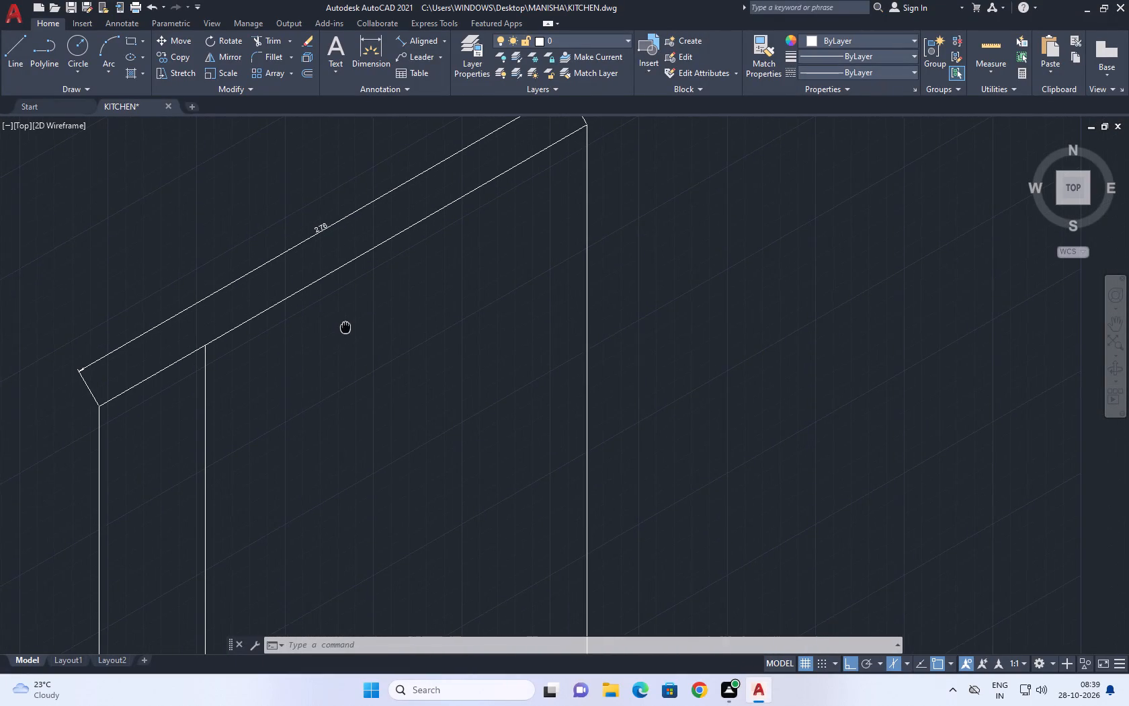
{"action": "middle_click_drag", "start_coordinate": [345, 326], "coordinate": [349, 329]}
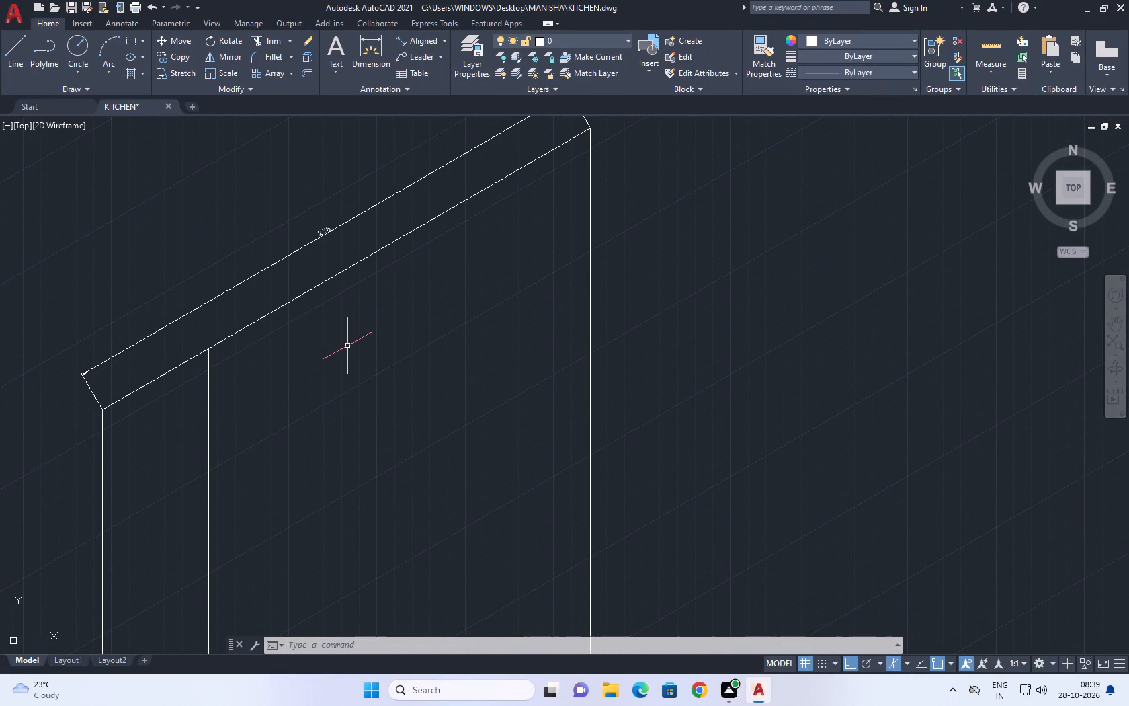
{"action": "scroll", "coordinate": [345, 347], "scroll_direction": "down", "scroll_amount": 3}
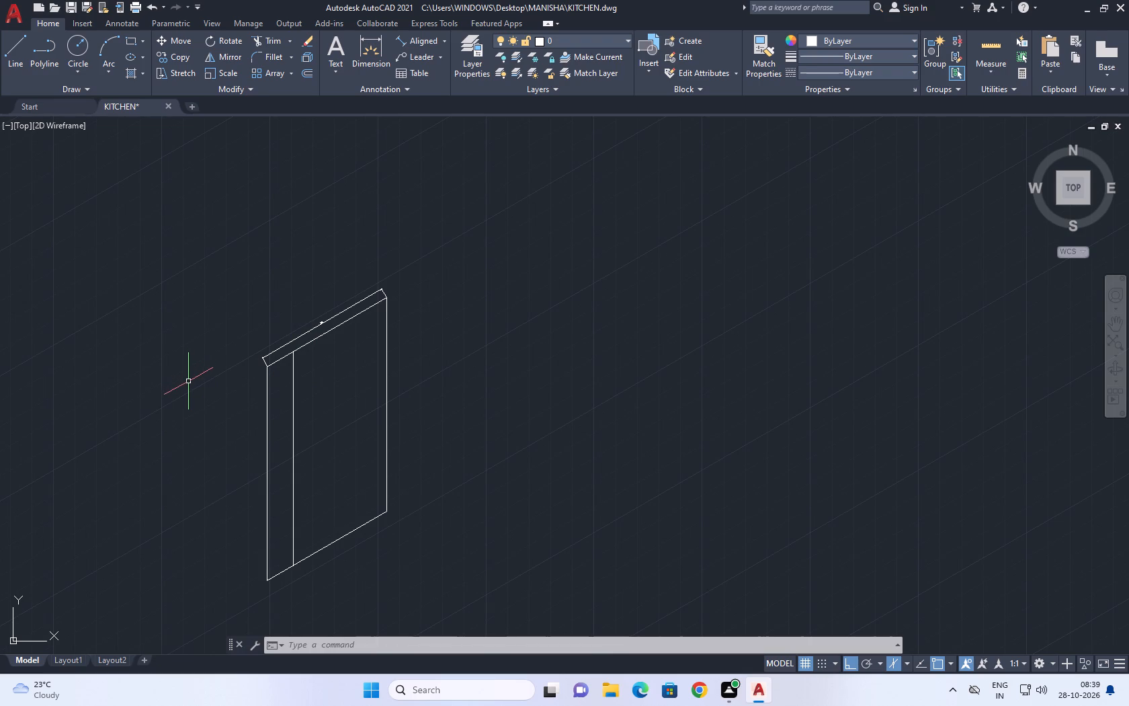
{"action": "middle_click_drag", "start_coordinate": [178, 390], "coordinate": [172, 438]}
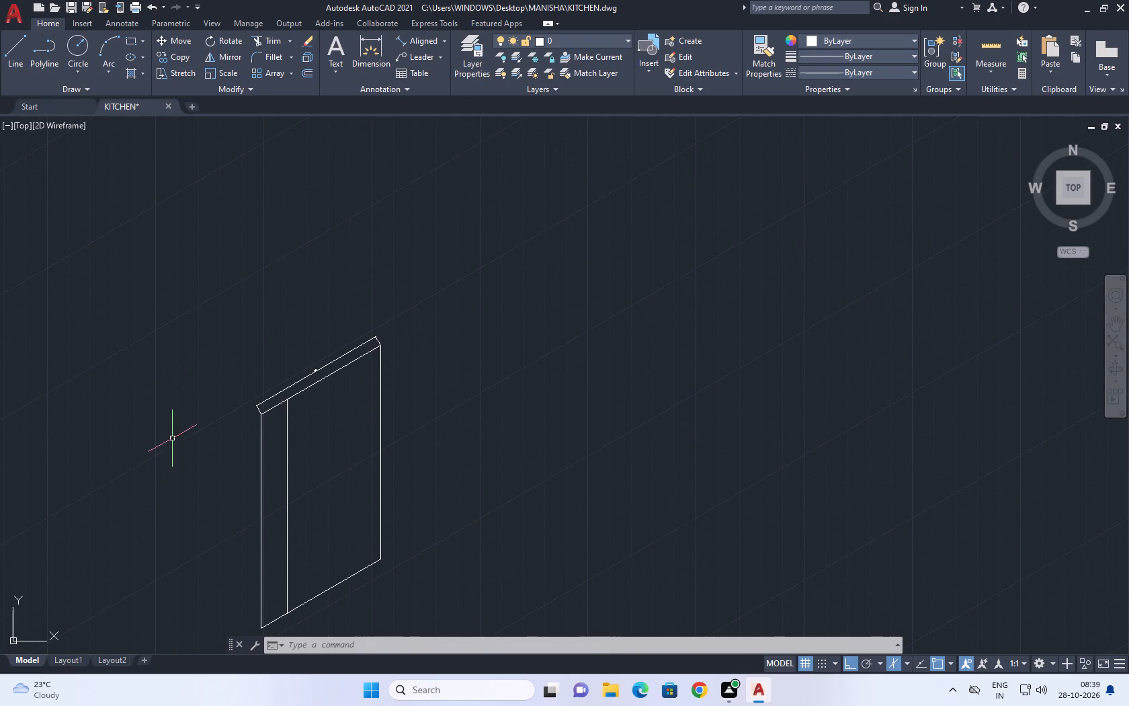
{"action": "middle_click_drag", "start_coordinate": [173, 436], "coordinate": [157, 465]}
{"action": "scroll", "coordinate": [173, 444], "scroll_direction": "down", "scroll_amount": 1}
{"action": "middle_click", "coordinate": [157, 465]}
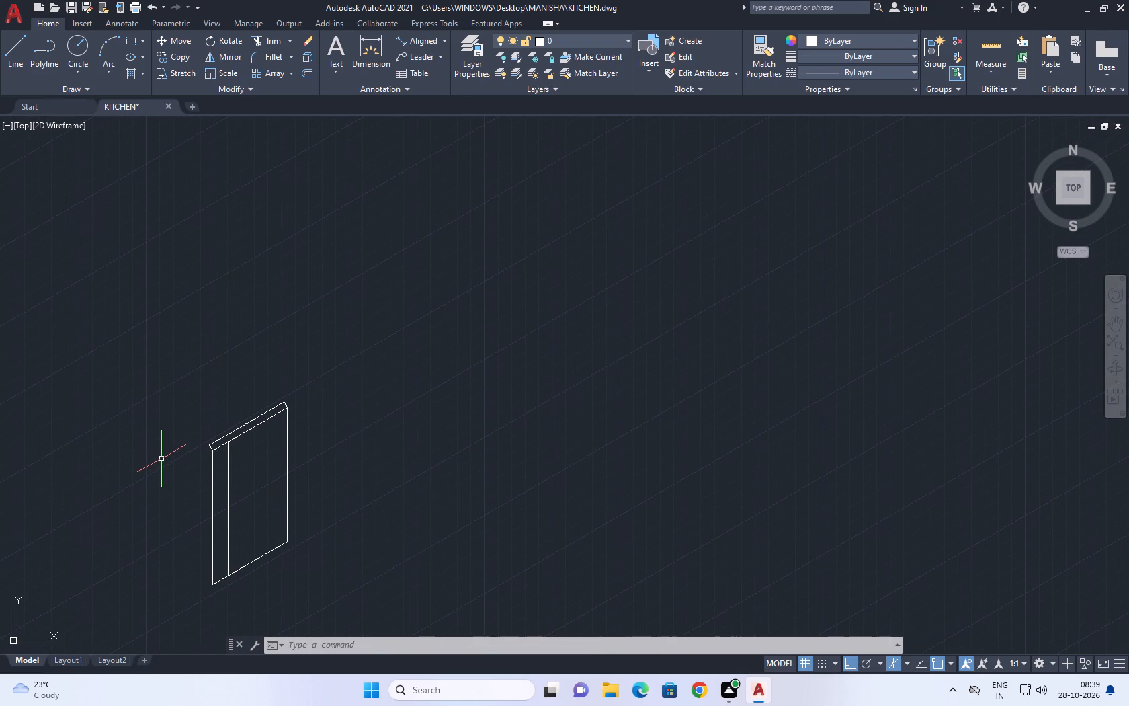
Copy the inner vertical line 180 cm up along the lower line of the sloping top edge, at 30°.
{"action": "scroll", "coordinate": [169, 477], "scroll_direction": "up", "scroll_amount": 1}
{"action": "scroll", "coordinate": [269, 457], "scroll_direction": "up", "scroll_amount": 3}
{"action": "left_click_drag", "start_coordinate": [271, 385], "coordinate": [254, 380]}
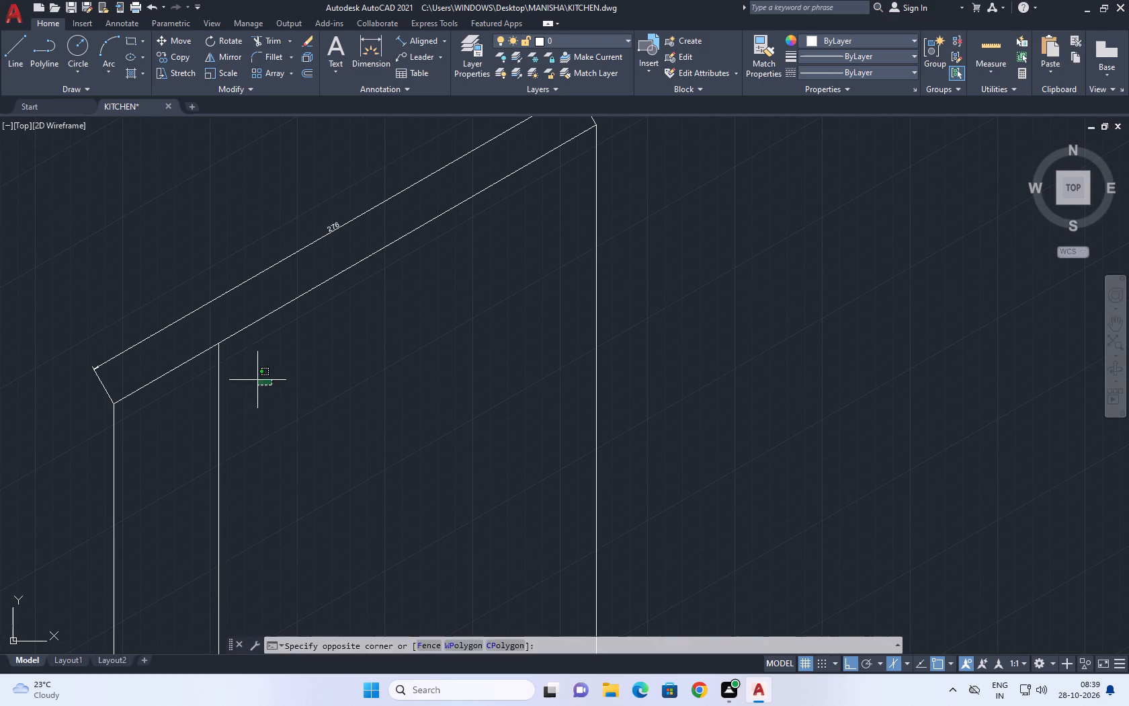
{"action": "left_click_drag", "start_coordinate": [254, 380], "coordinate": [242, 386]}
{"action": "left_click_drag", "start_coordinate": [184, 435], "coordinate": [192, 436]}
{"action": "left_click", "coordinate": [175, 61]}
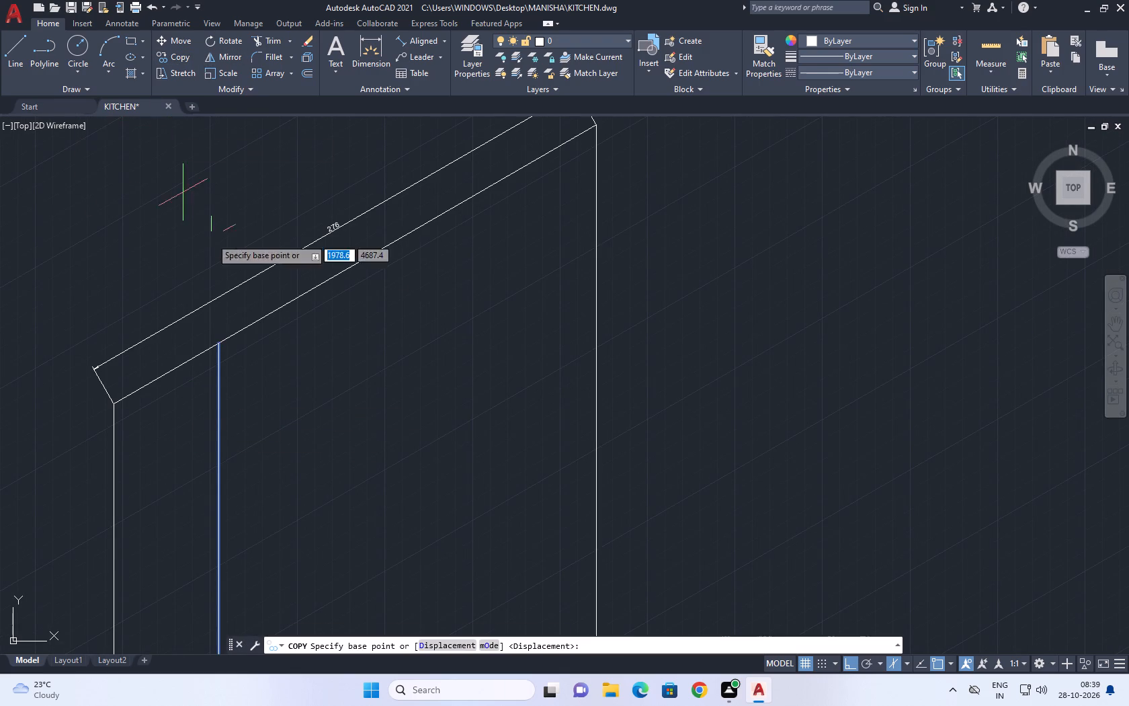
{"action": "middle_click_drag", "start_coordinate": [237, 281], "coordinate": [337, 368]}
{"action": "left_click", "coordinate": [316, 432]}
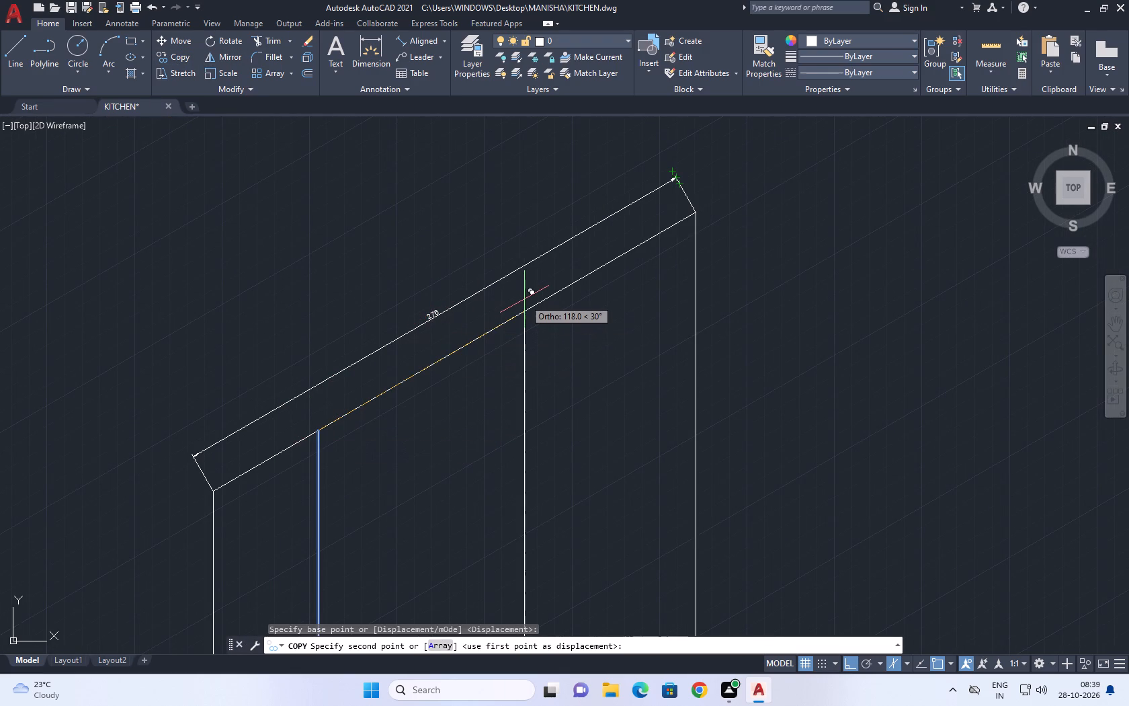
{"action": "type", "text": "180"}
{"action": "key", "text": "Return"}
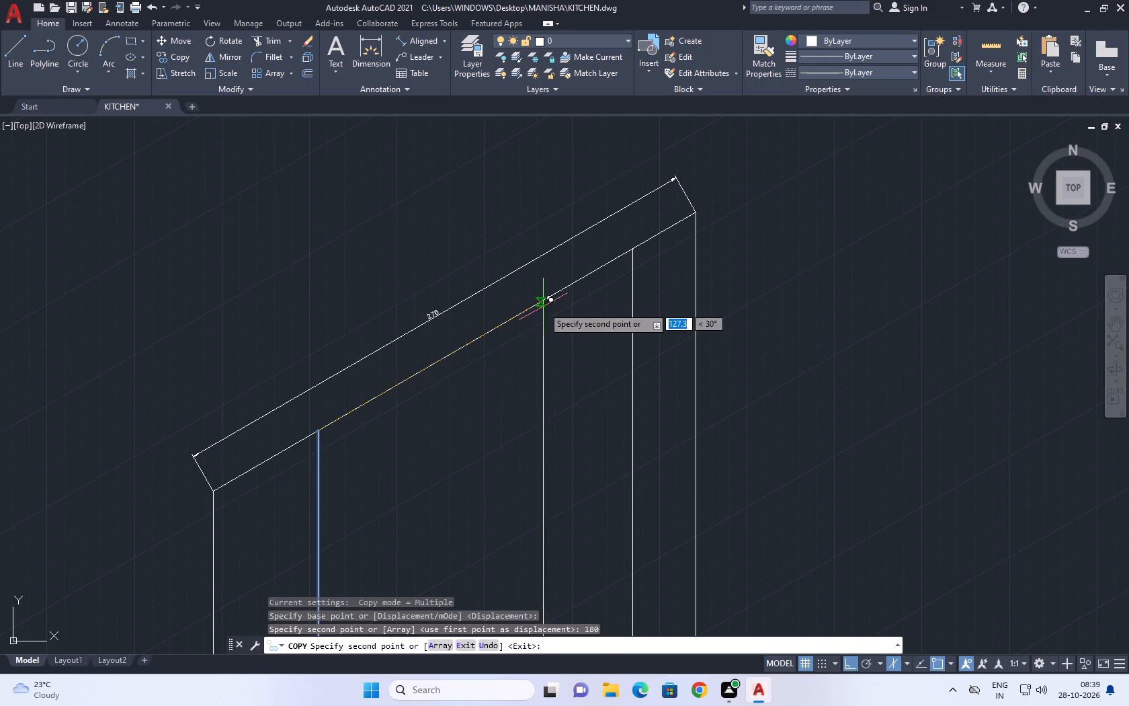
{"action": "right_click", "coordinate": [596, 285]}
{"action": "left_click", "coordinate": [638, 319]}
{"action": "left_click", "coordinate": [642, 311]}
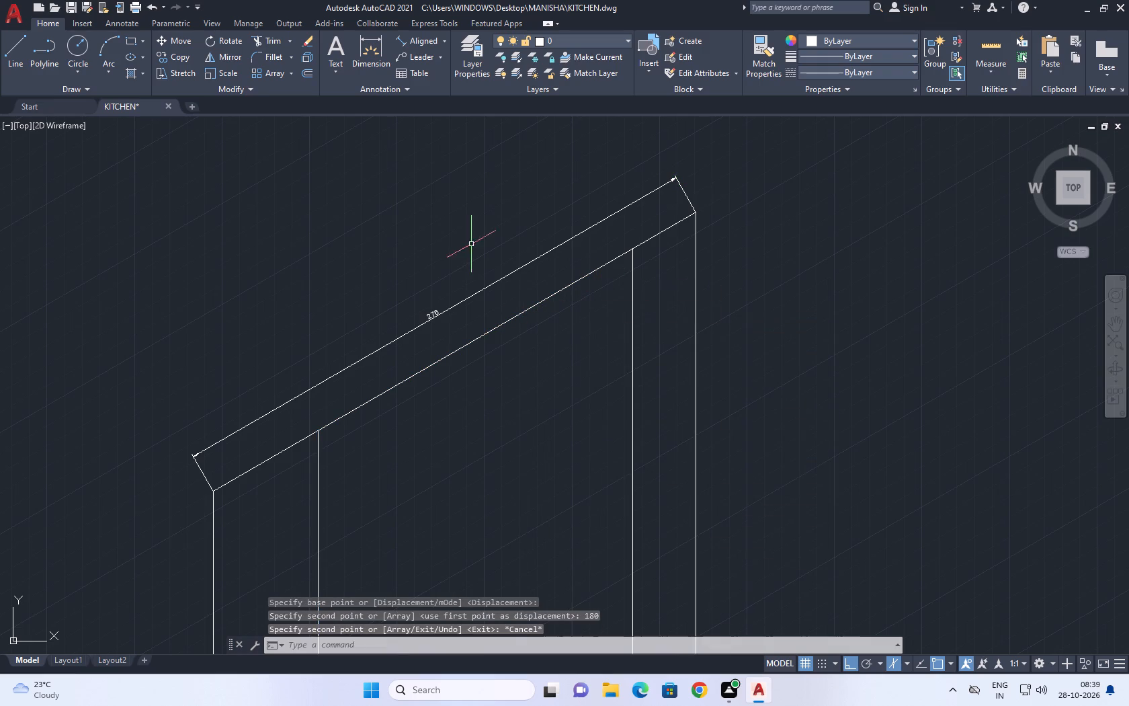
Add an aligned dimension from the wall's lower top corner to the first inner vertical, placed between the sloping edge and the overall dimension.
{"action": "left_click", "coordinate": [431, 38]}
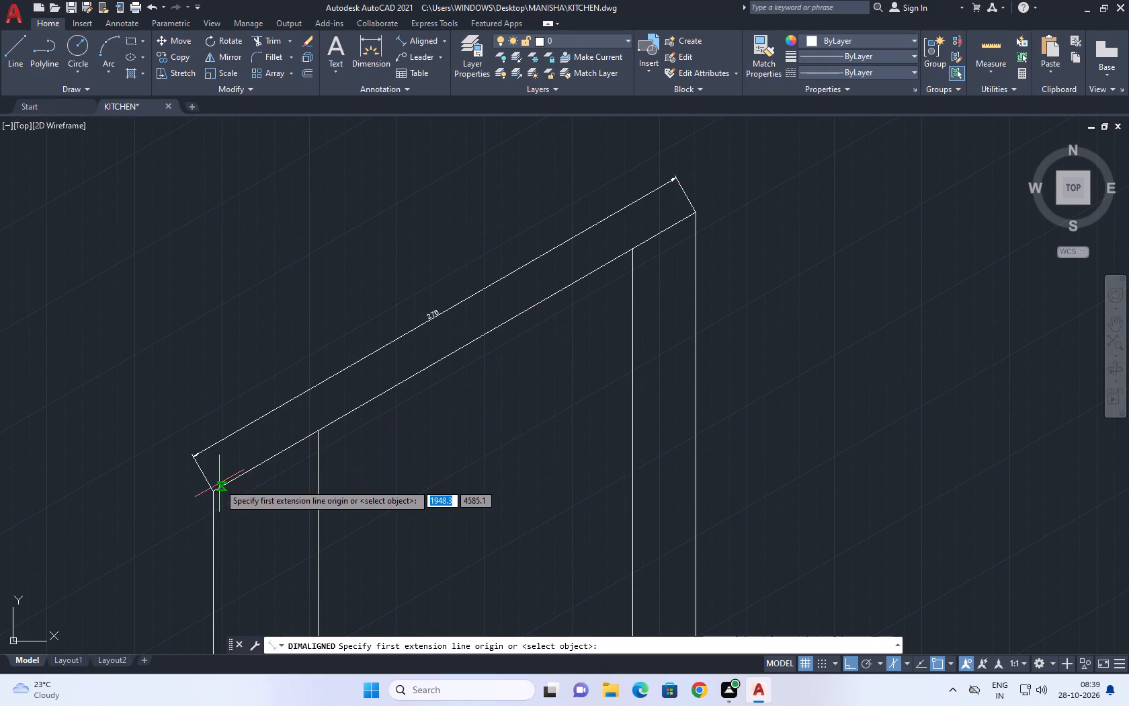
{"action": "scroll", "coordinate": [212, 489], "scroll_direction": "up", "scroll_amount": 2}
{"action": "left_click", "coordinate": [210, 496]}
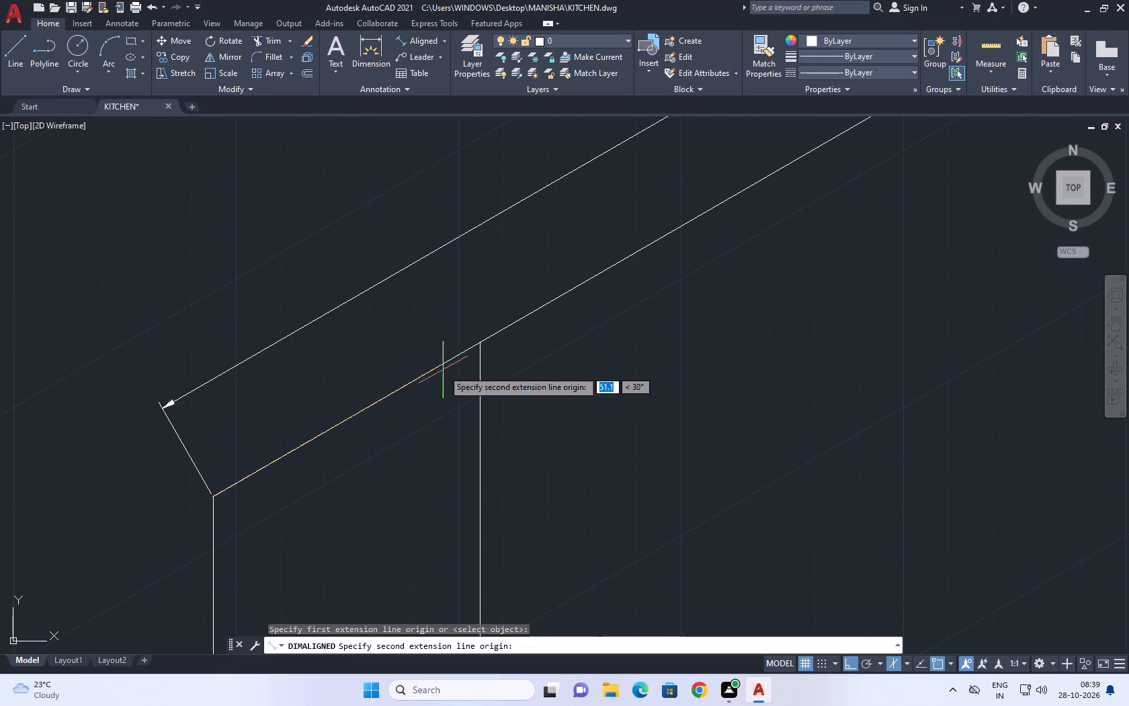
{"action": "left_click", "coordinate": [482, 343]}
{"action": "left_click", "coordinate": [445, 318]}
Add an aligned dimension along the sloping edge between the two inner verticals, placed just above the edge.
{"action": "middle_click_drag", "start_coordinate": [520, 310], "coordinate": [329, 436]}
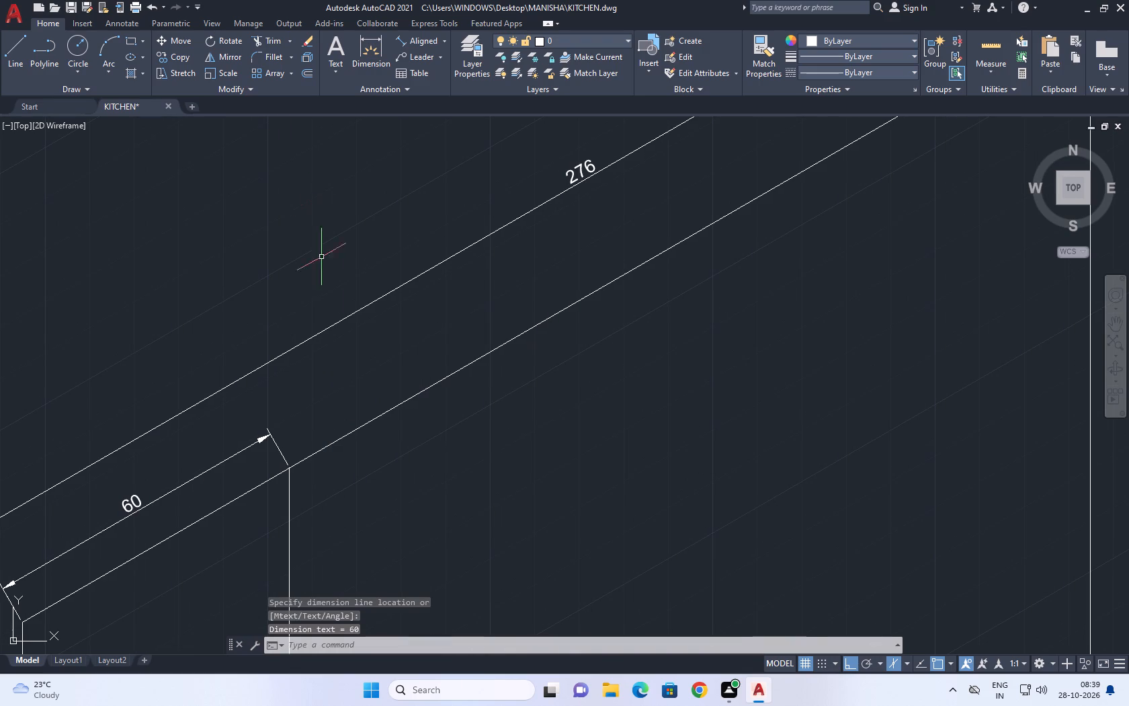
{"action": "right_click", "coordinate": [339, 283]}
{"action": "left_click", "coordinate": [374, 293]}
{"action": "left_click", "coordinate": [288, 470]}
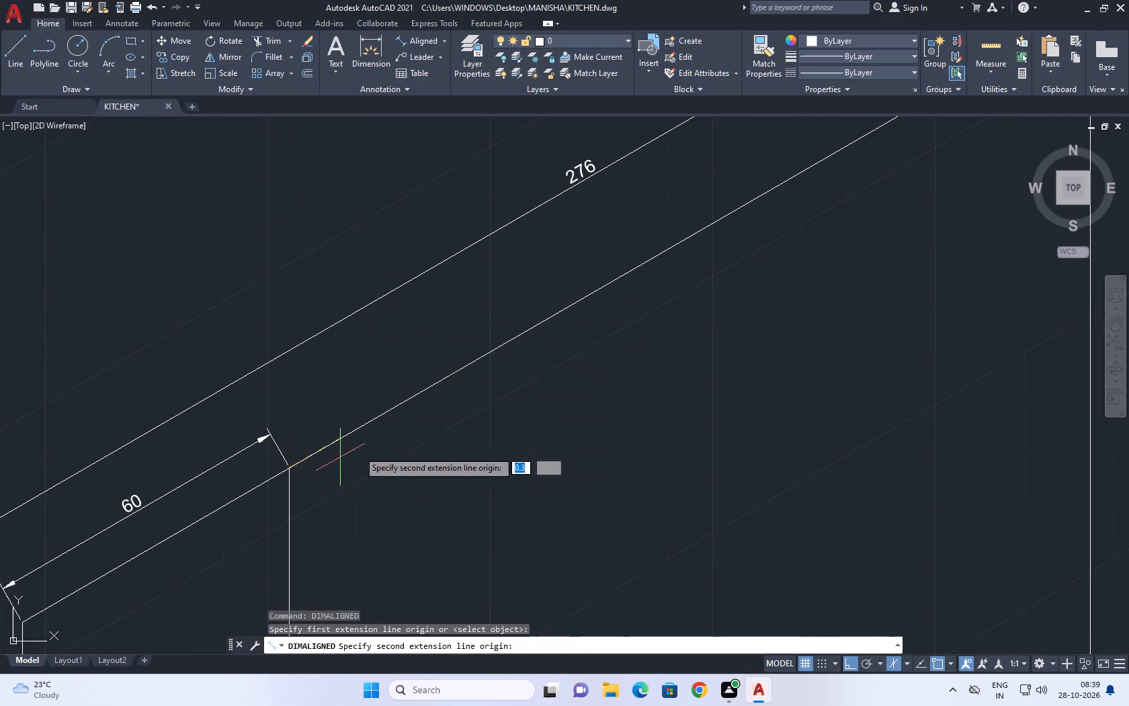
{"action": "scroll", "coordinate": [502, 366], "scroll_direction": "down", "scroll_amount": 4}
{"action": "scroll", "coordinate": [581, 323], "scroll_direction": "up", "scroll_amount": 3}
{"action": "left_click", "coordinate": [623, 269]}
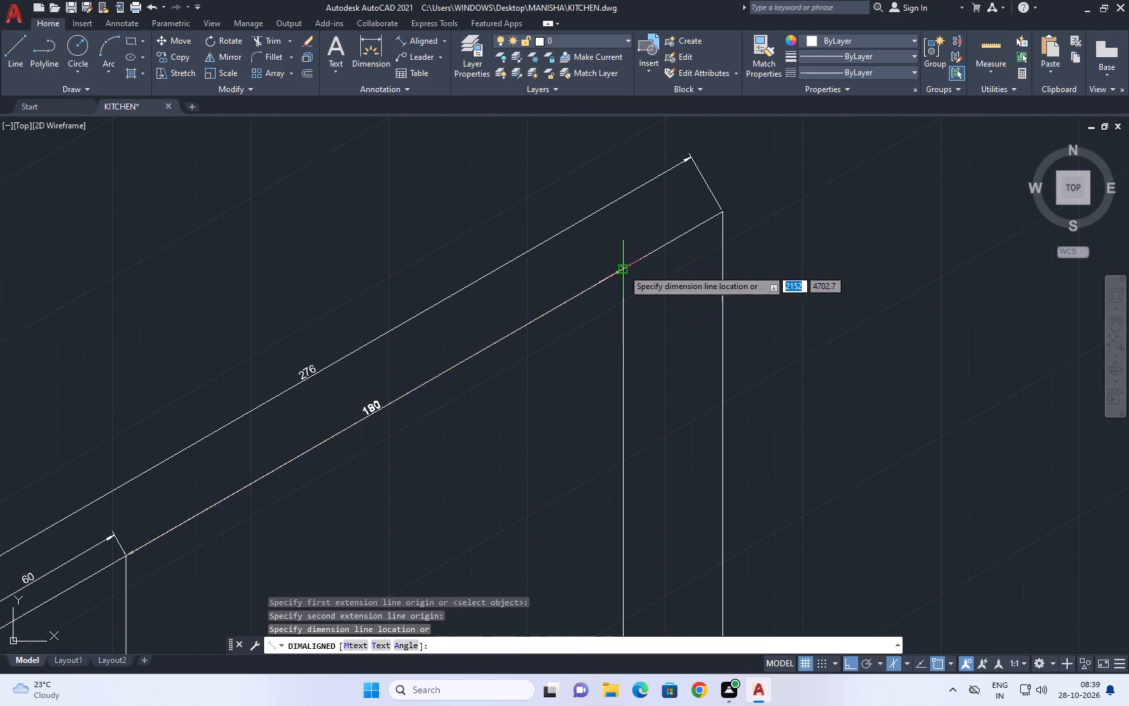
{"action": "left_click", "coordinate": [607, 256]}
Add an aligned dimension from the second inner vertical to the wall's upper top corner, in line with the previous dimension.
{"action": "right_click", "coordinate": [622, 249]}
{"action": "left_click", "coordinate": [681, 258]}
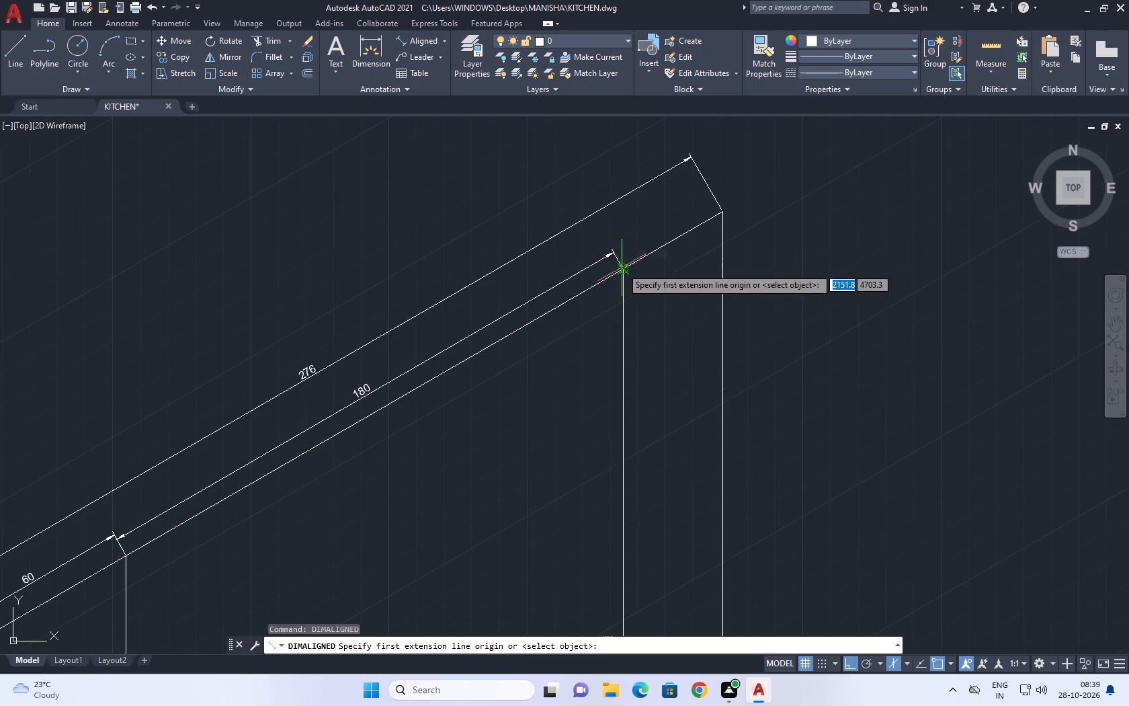
{"action": "left_click", "coordinate": [622, 268]}
{"action": "left_click", "coordinate": [717, 212]}
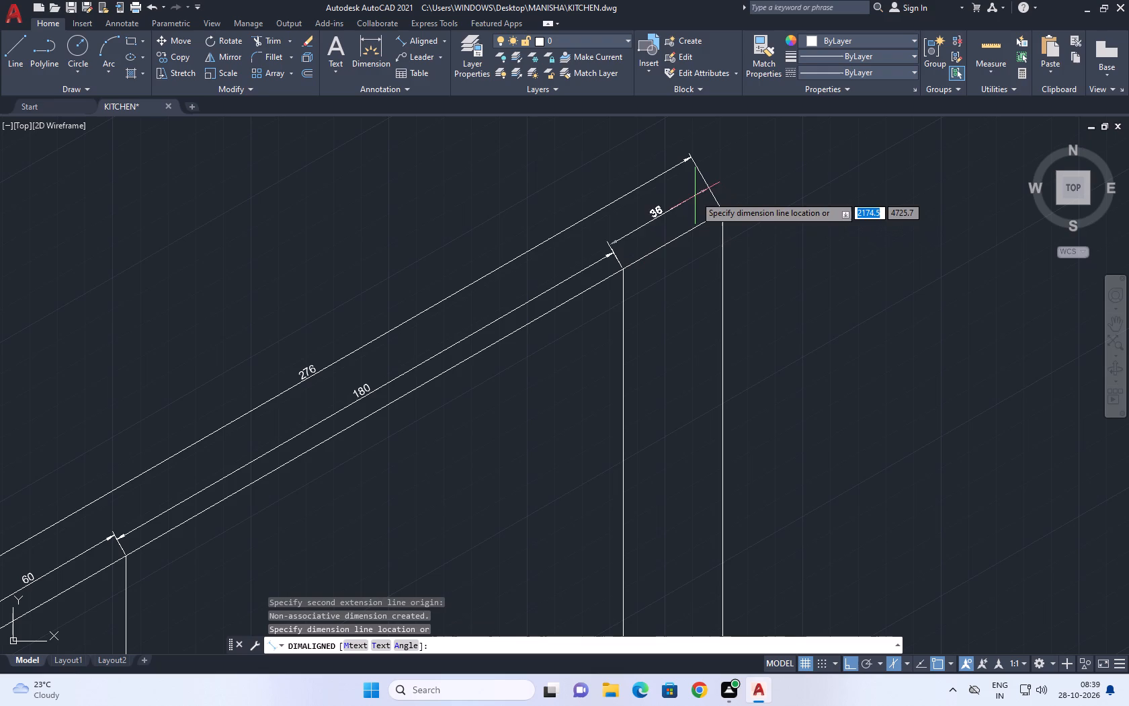
{"action": "left_click", "coordinate": [610, 253]}
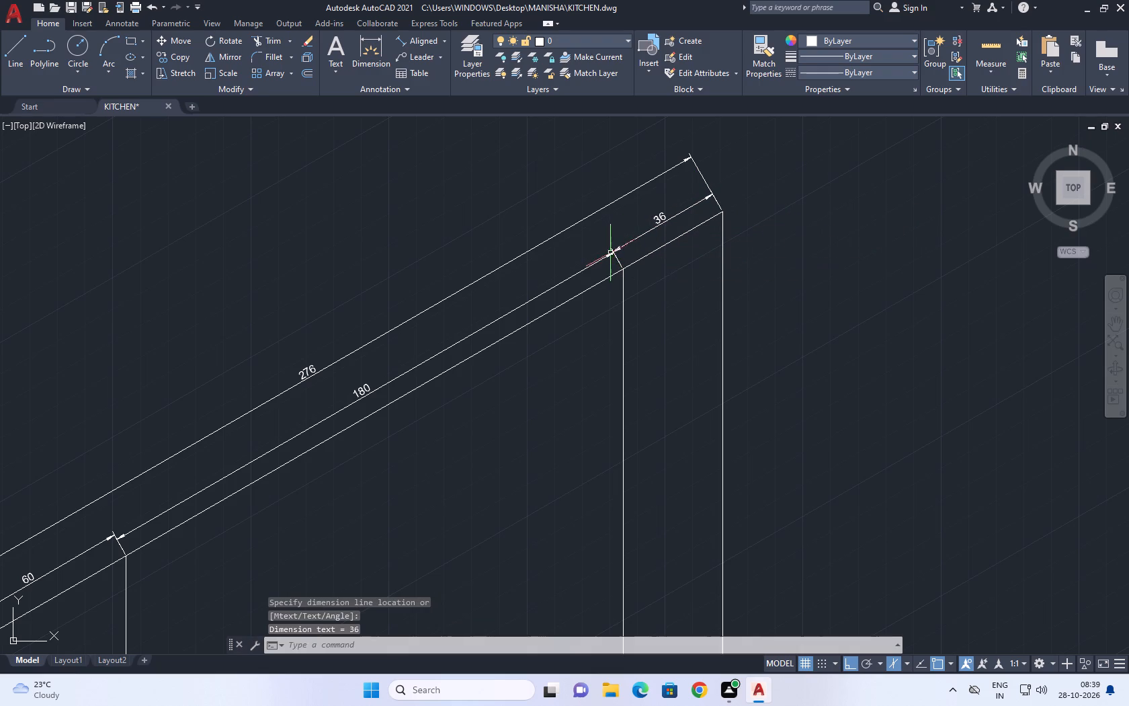
Draw a line parallel to the sloping top edge, starting on the shorter-end outer vertical about 60 cm below its top corner and passing the opposite outer vertical.
{"action": "scroll", "coordinate": [669, 245], "scroll_direction": "down", "scroll_amount": 1}
{"action": "middle_click_drag", "start_coordinate": [697, 328], "coordinate": [639, 335]}
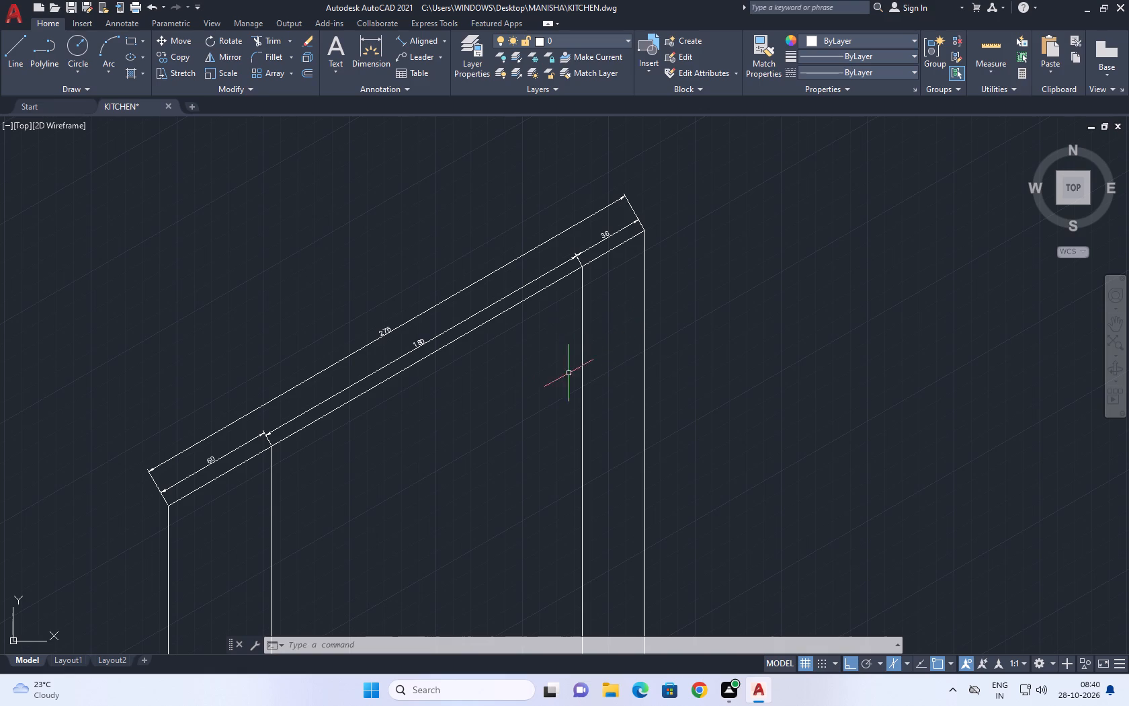
{"action": "middle_click_drag", "start_coordinate": [547, 353], "coordinate": [636, 206]}
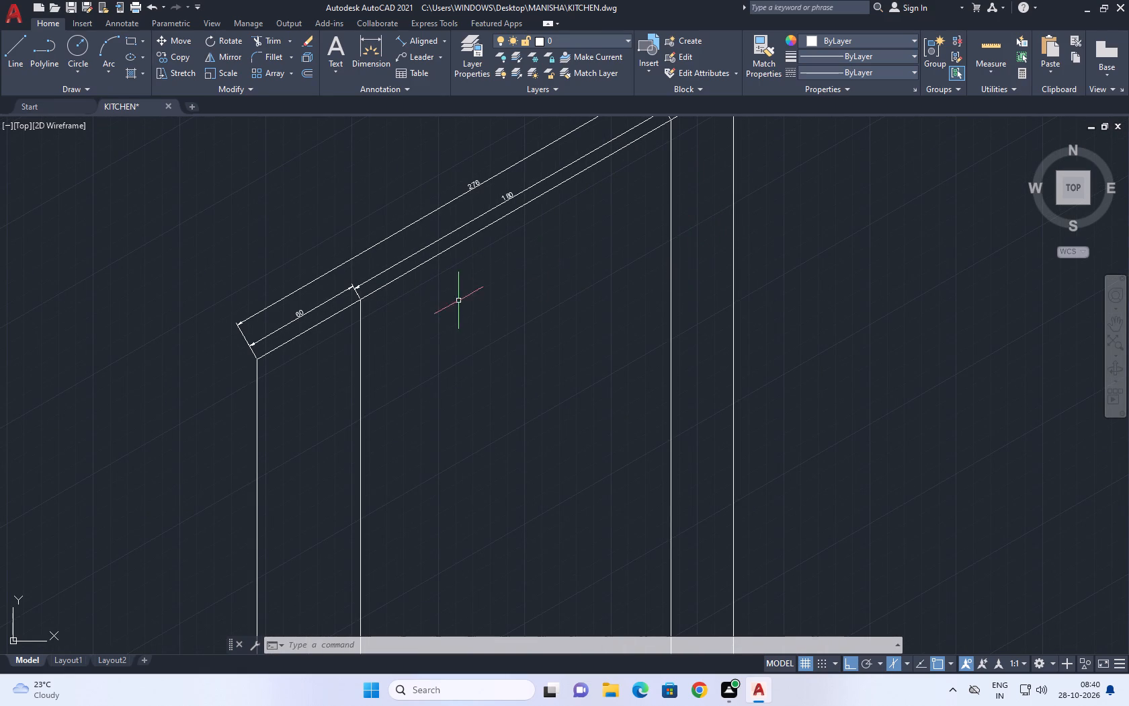
{"action": "middle_click_drag", "start_coordinate": [549, 383], "coordinate": [521, 369]}
{"action": "scroll", "coordinate": [541, 329], "scroll_direction": "down", "scroll_amount": 1}
{"action": "middle_click", "coordinate": [518, 366]}
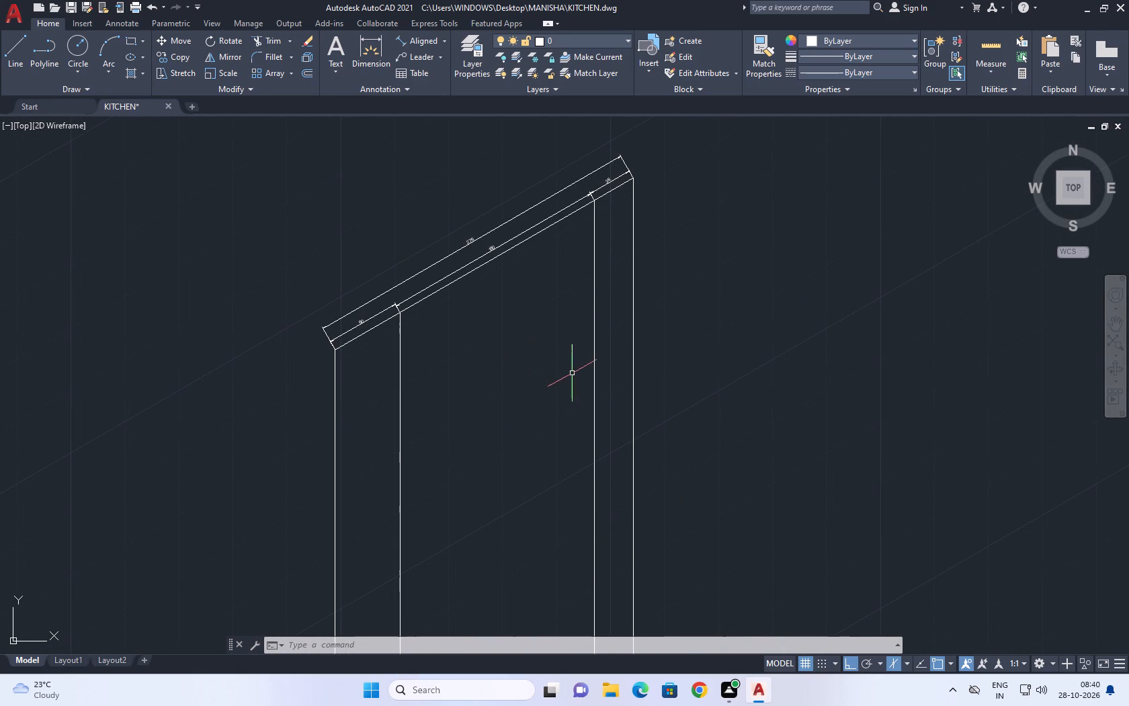
{"action": "middle_click_drag", "start_coordinate": [396, 355], "coordinate": [454, 323]}
{"action": "middle_click", "coordinate": [454, 323]}
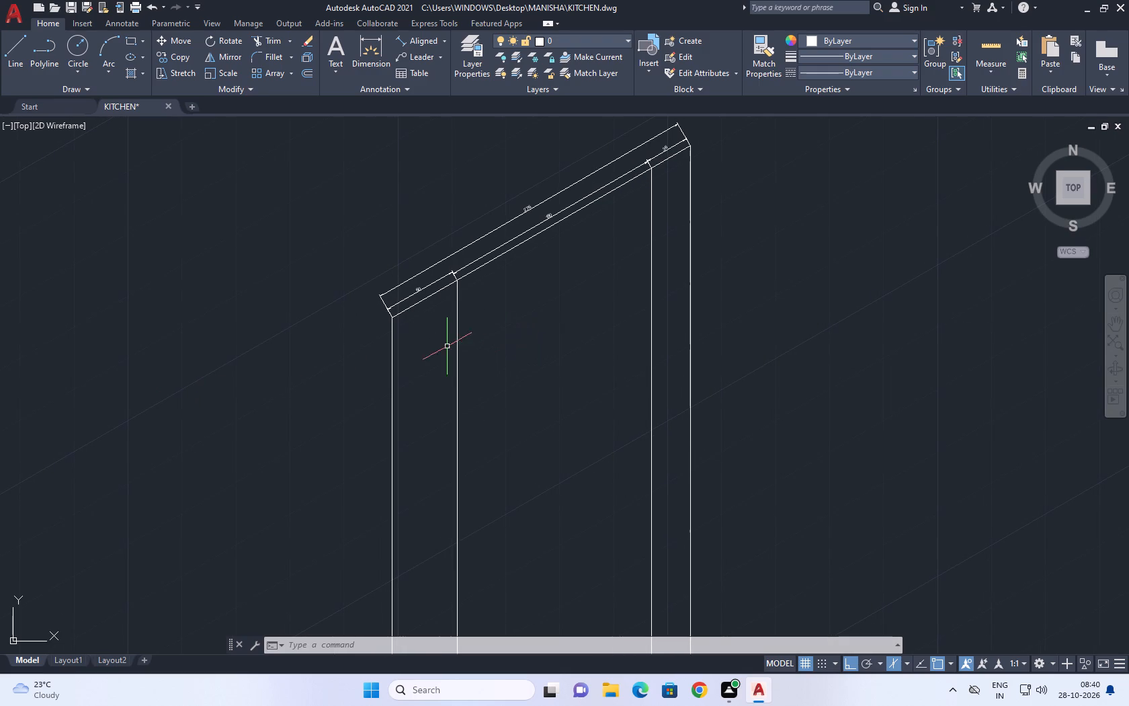
{"action": "left_click", "coordinate": [9, 54]}
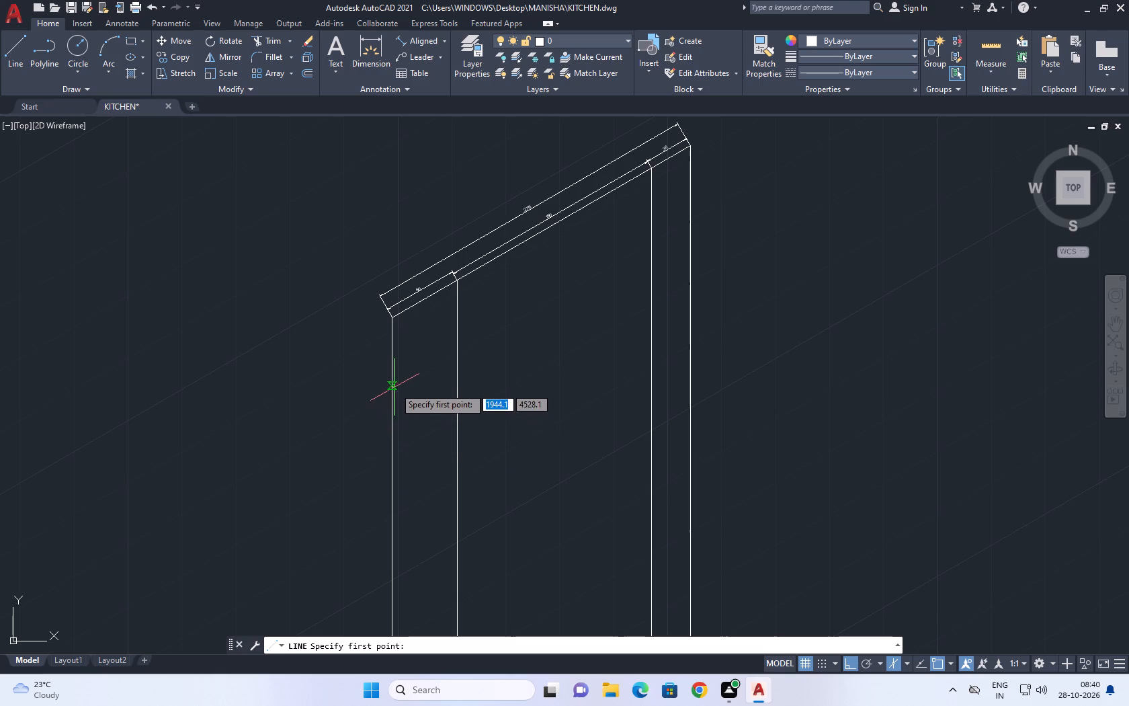
{"action": "left_click", "coordinate": [394, 390]}
{"action": "middle_click_drag", "start_coordinate": [720, 223], "coordinate": [601, 325]}
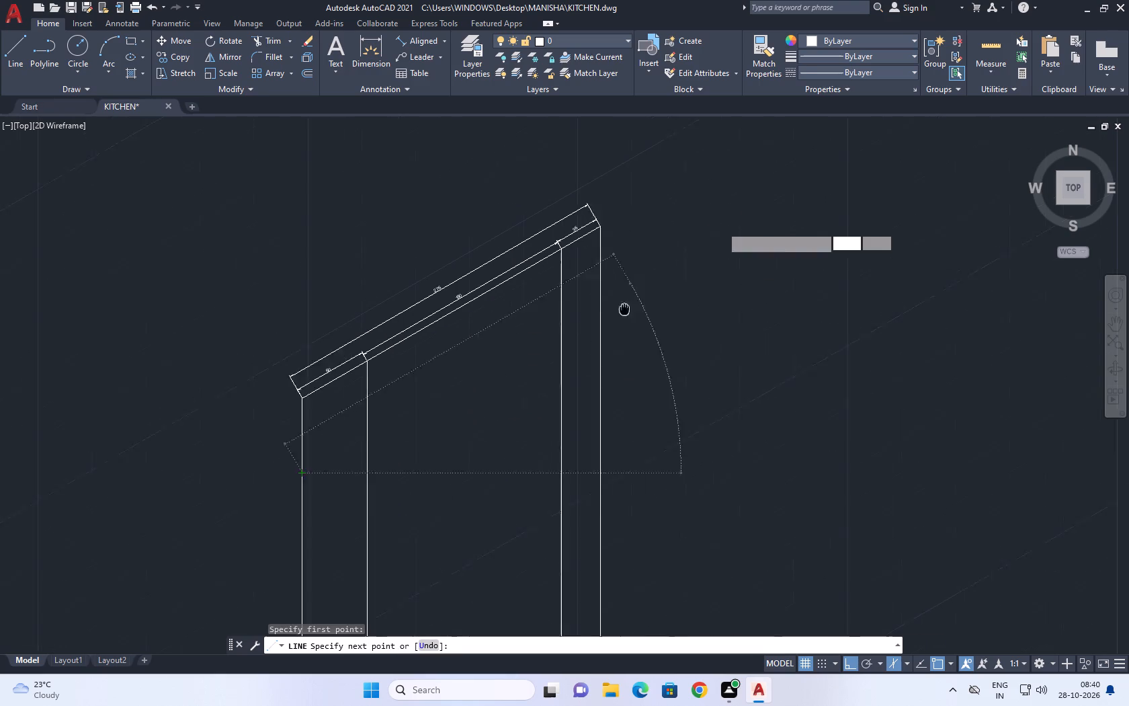
{"action": "middle_click_drag", "start_coordinate": [601, 325], "coordinate": [586, 338]}
{"action": "left_click", "coordinate": [659, 282]}
{"action": "right_click", "coordinate": [677, 270]}
{"action": "left_click", "coordinate": [715, 295]}
Trim the new sloping line between the two inner verticals.
{"action": "middle_click_drag", "start_coordinate": [437, 364], "coordinate": [469, 411]}
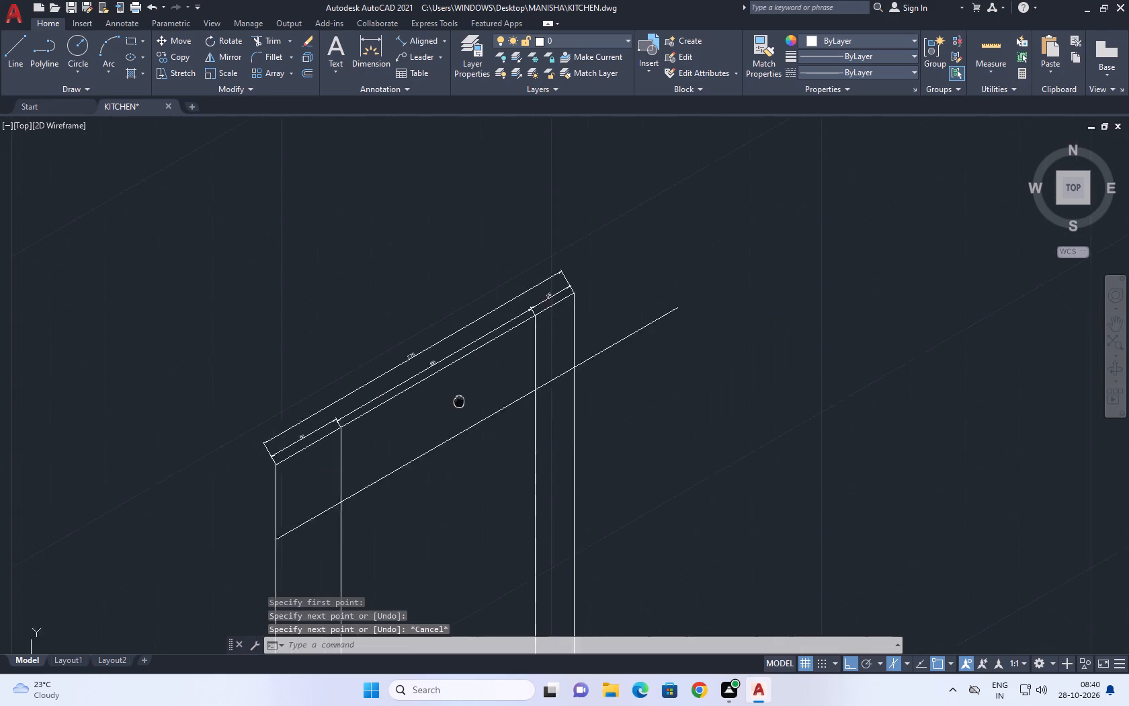
{"action": "middle_click_drag", "start_coordinate": [469, 411], "coordinate": [591, 398]}
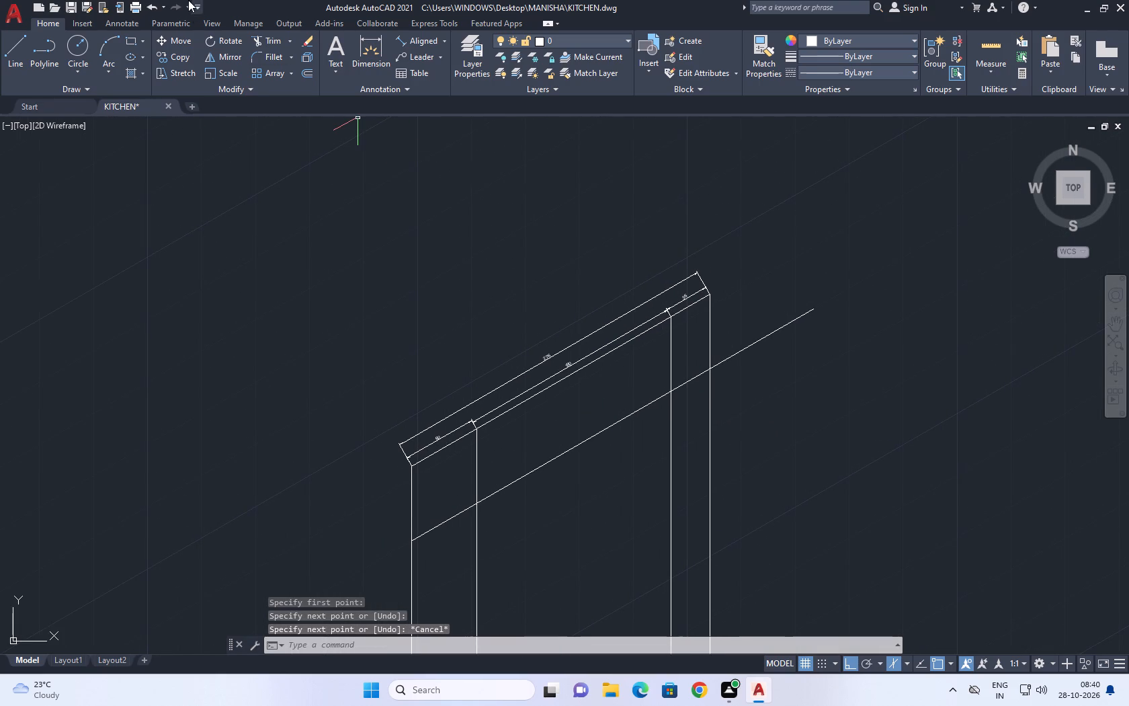
{"action": "left_click", "coordinate": [257, 38]}
{"action": "left_click", "coordinate": [530, 445]}
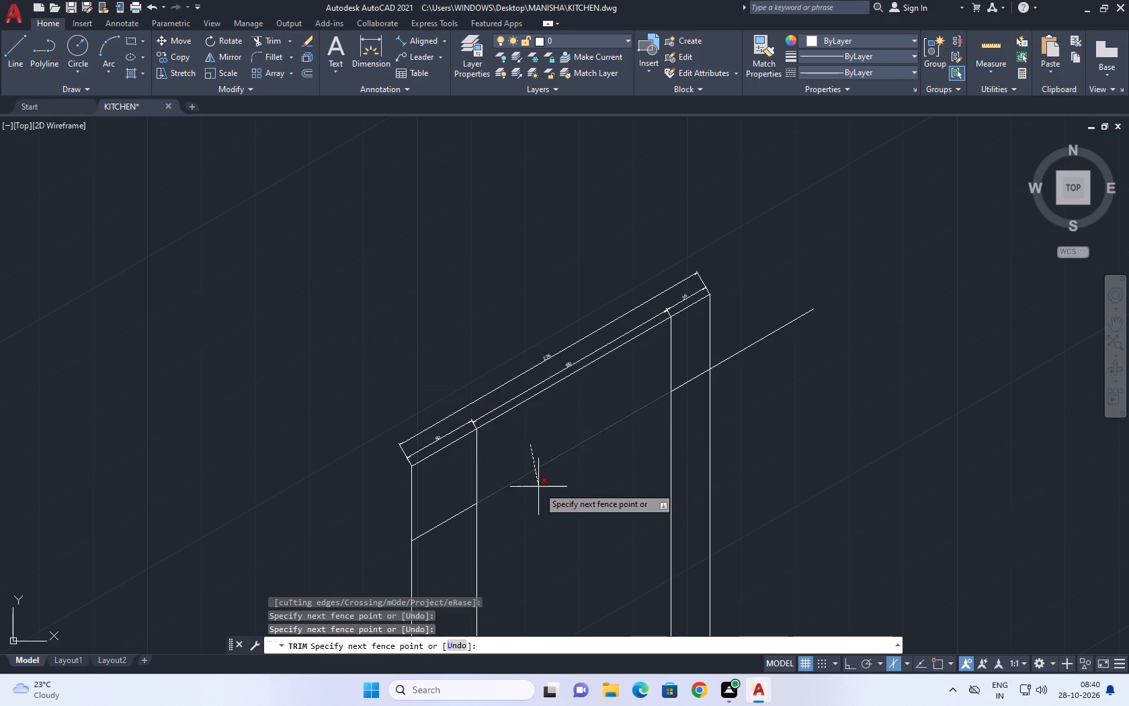
{"action": "left_click", "coordinate": [538, 487]}
{"action": "right_click", "coordinate": [795, 276]}
{"action": "left_click", "coordinate": [813, 299]}
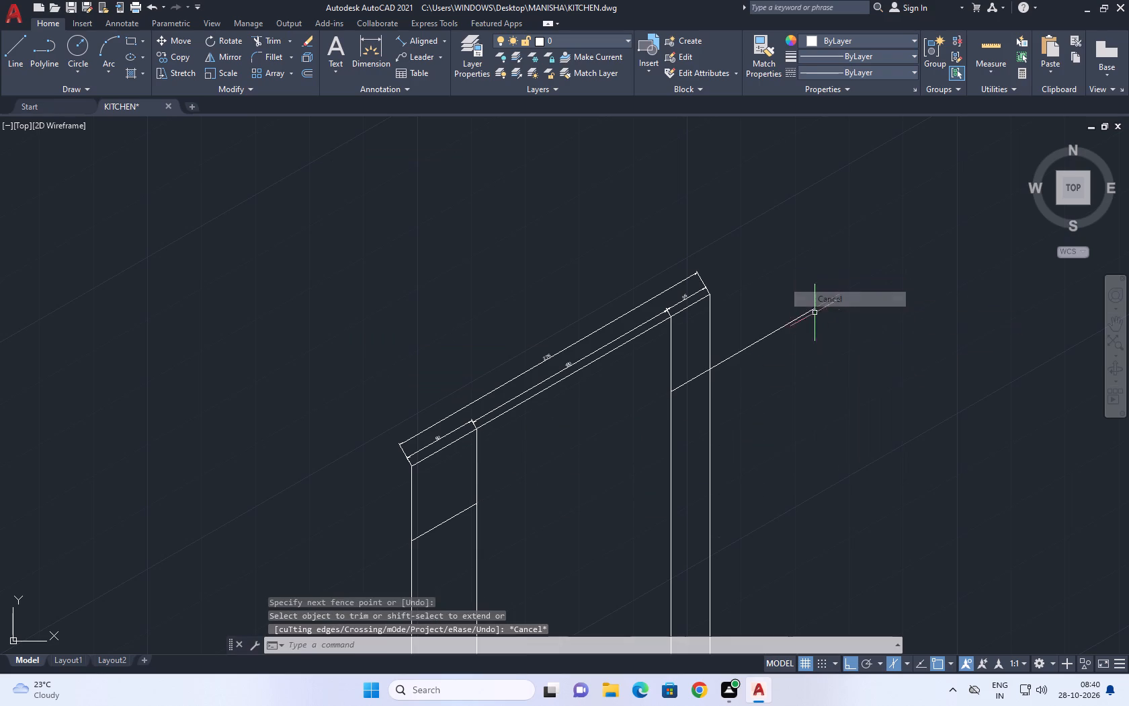
Erase the leftover sloping piece that runs from the second inner vertical out beyond the wall.
{"action": "left_click_drag", "start_coordinate": [814, 349], "coordinate": [808, 351]}
{"action": "left_click", "coordinate": [747, 271]}
{"action": "right_click", "coordinate": [752, 268]}
{"action": "left_click", "coordinate": [798, 352]}
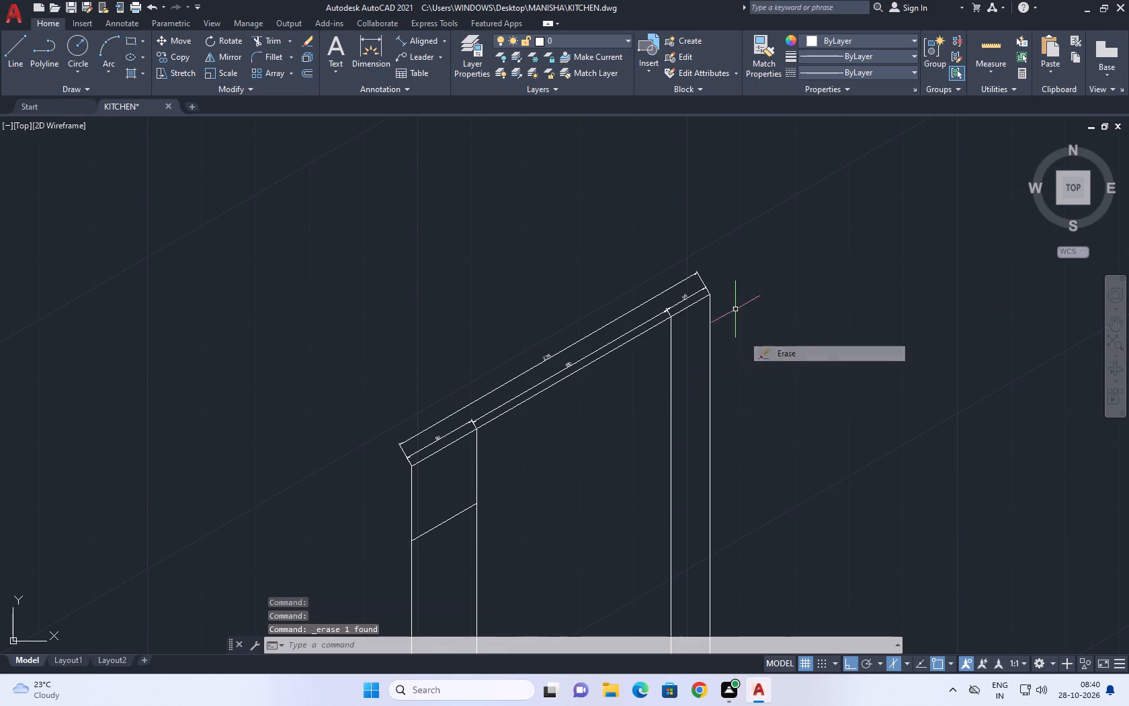
Draw a second parallel sloping line near the wall's base, from the outer vertical of the 60 cm bay past the first inner vertical.
{"action": "scroll", "coordinate": [711, 281], "scroll_direction": "down", "scroll_amount": 3}
{"action": "scroll", "coordinate": [639, 354], "scroll_direction": "up", "scroll_amount": 2}
{"action": "middle_click_drag", "start_coordinate": [525, 318], "coordinate": [481, 315]}
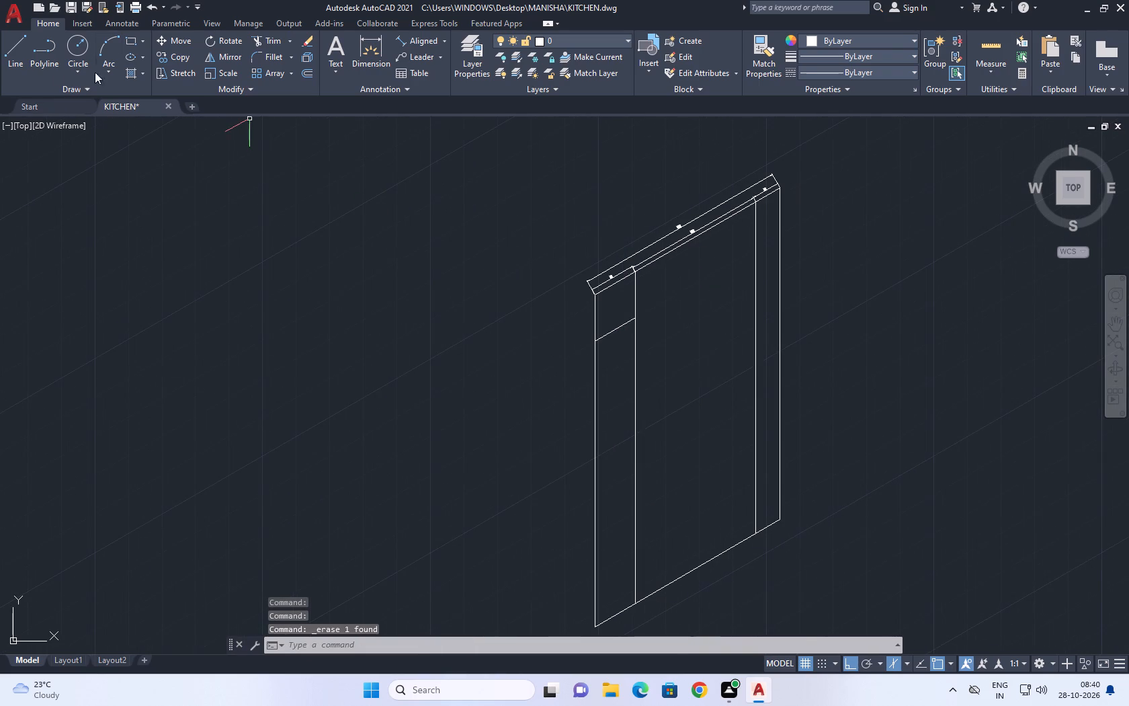
{"action": "left_click", "coordinate": [18, 44]}
{"action": "middle_click_drag", "start_coordinate": [667, 414], "coordinate": [497, 359]}
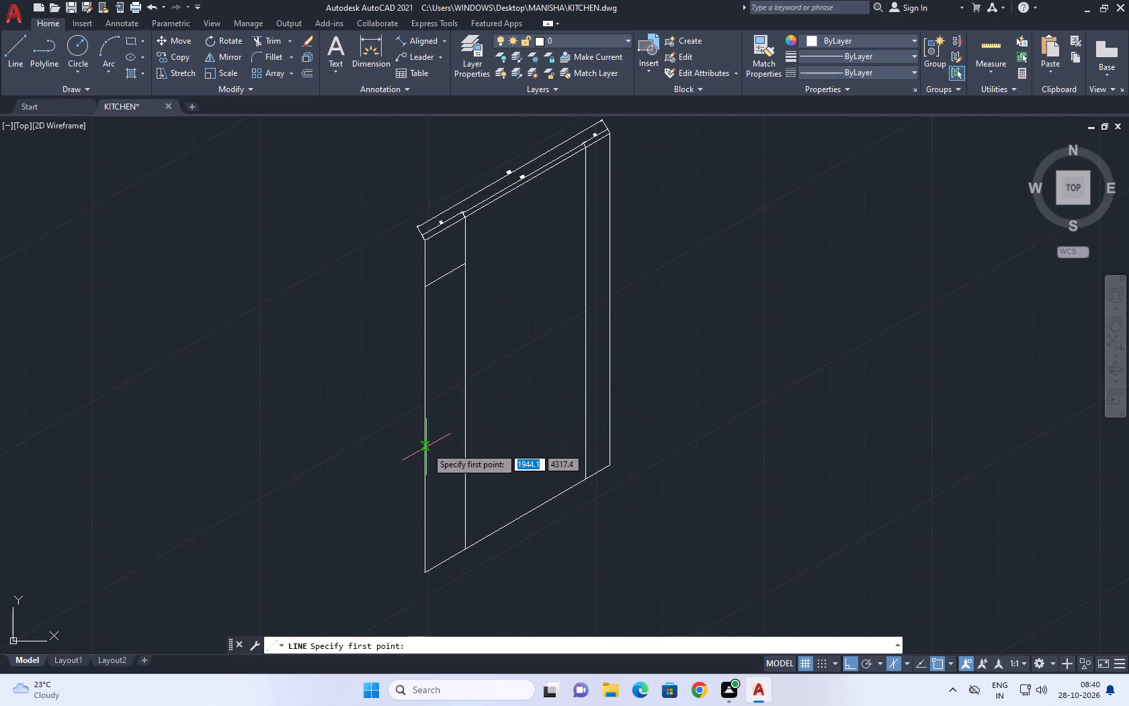
{"action": "left_click_drag", "start_coordinate": [427, 507], "coordinate": [436, 488]}
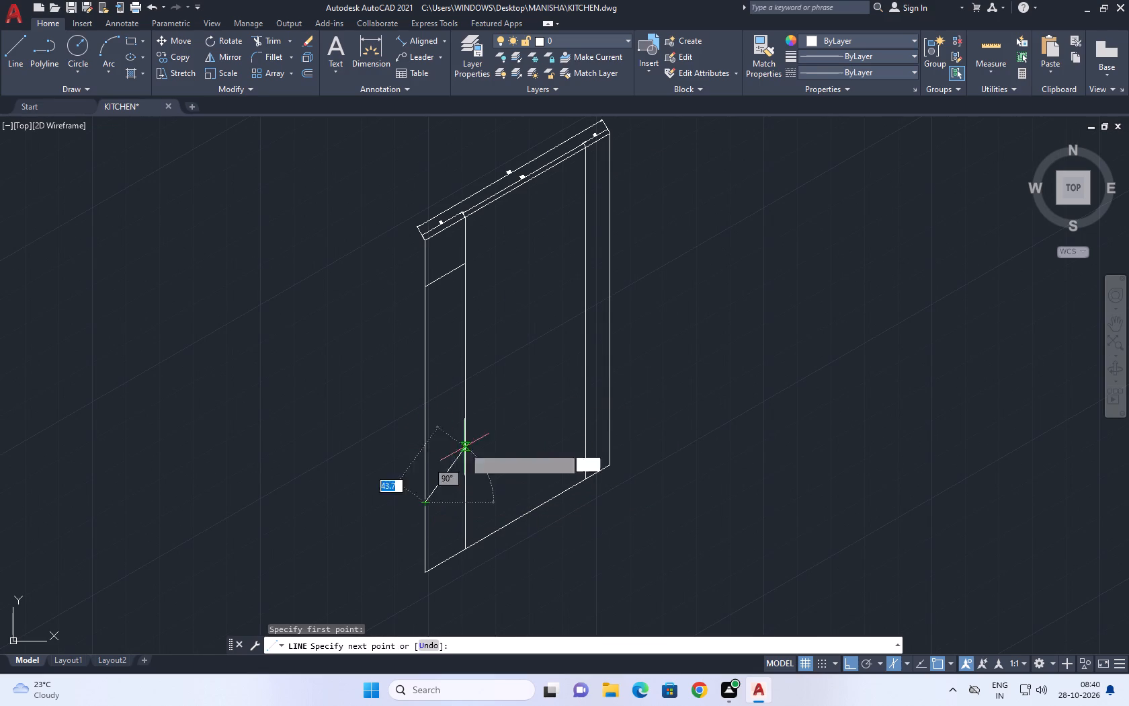
{"action": "left_click", "coordinate": [500, 433]}
{"action": "right_click", "coordinate": [531, 424]}
{"action": "left_click", "coordinate": [575, 442]}
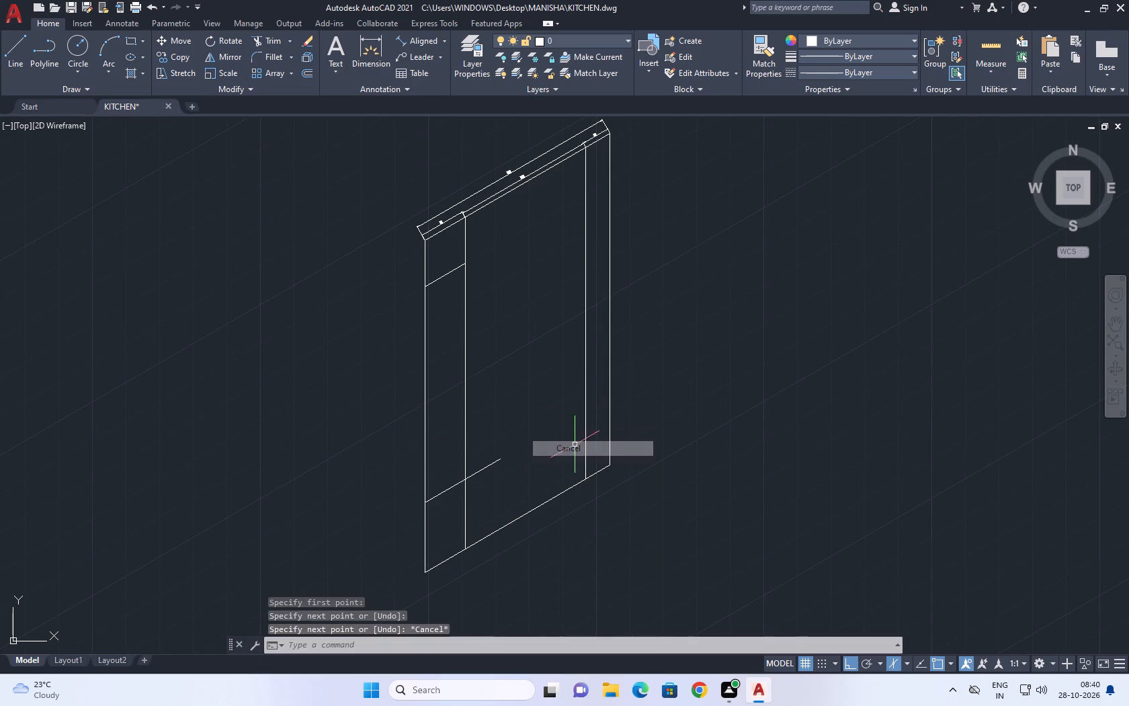
Trim the lower sloping line where it extends beyond the first inner vertical.
{"action": "left_click", "coordinate": [273, 41]}
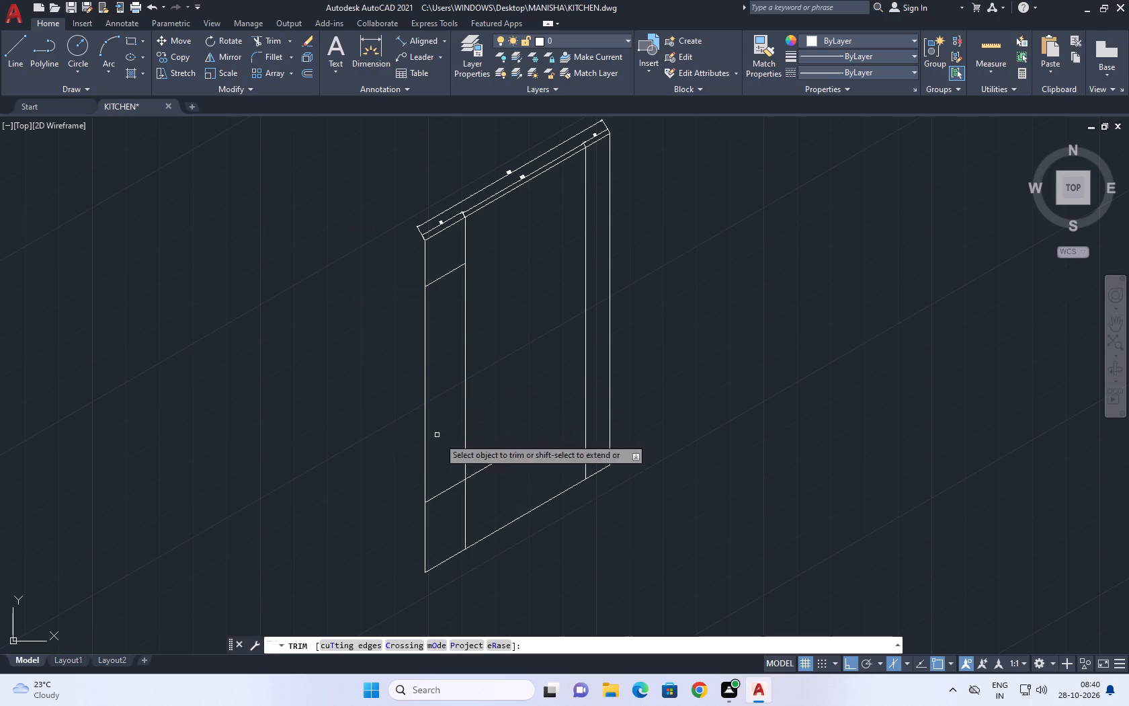
{"action": "left_click", "coordinate": [488, 490]}
{"action": "left_click", "coordinate": [501, 439]}
{"action": "right_click", "coordinate": [491, 370]}
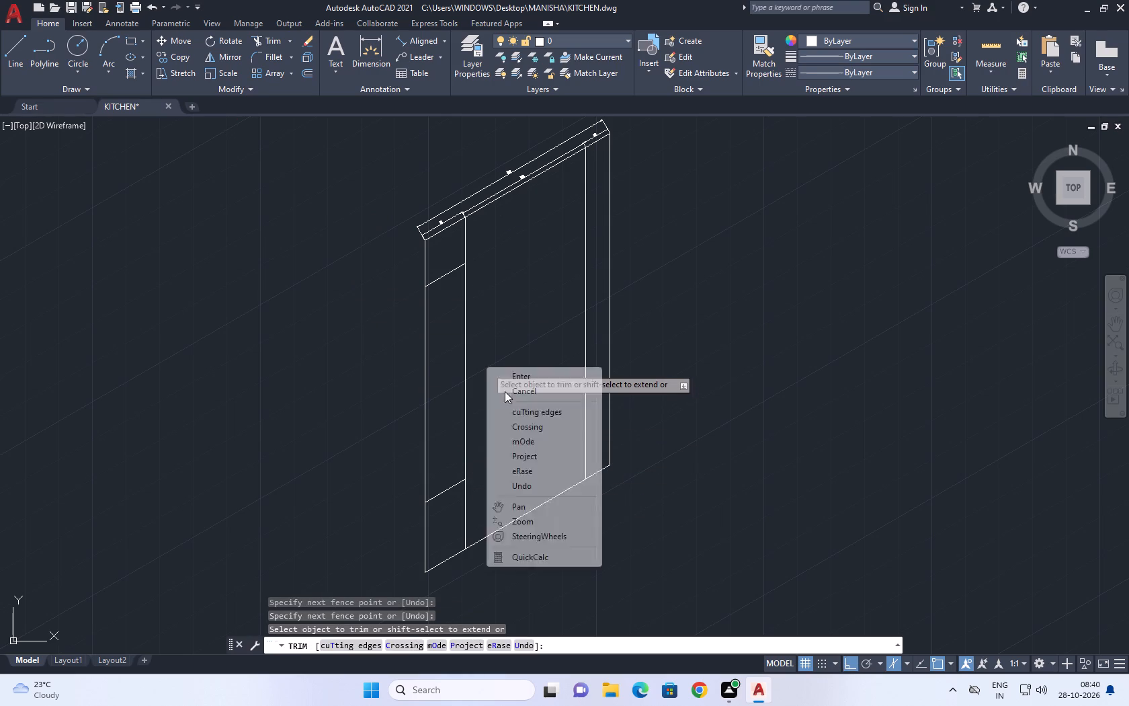
{"action": "left_click", "coordinate": [540, 393]}
Add an aligned vertical dimension from the wall's top corner to the upper sloping divider, placed just outside the outer vertical.
{"action": "middle_click_drag", "start_coordinate": [562, 366], "coordinate": [245, 282]}
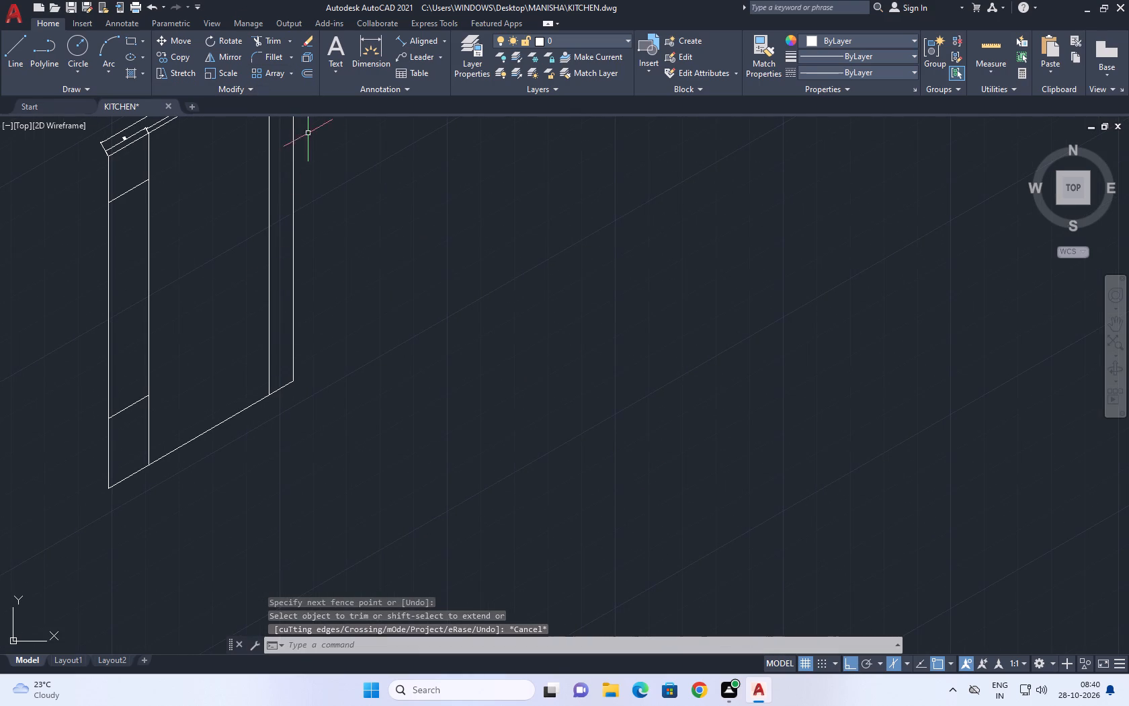
{"action": "middle_click_drag", "start_coordinate": [339, 166], "coordinate": [306, 71]}
{"action": "middle_click", "coordinate": [306, 69]}
{"action": "middle_click", "coordinate": [306, 66]}
{"action": "middle_click_drag", "start_coordinate": [306, 66], "coordinate": [370, 65]}
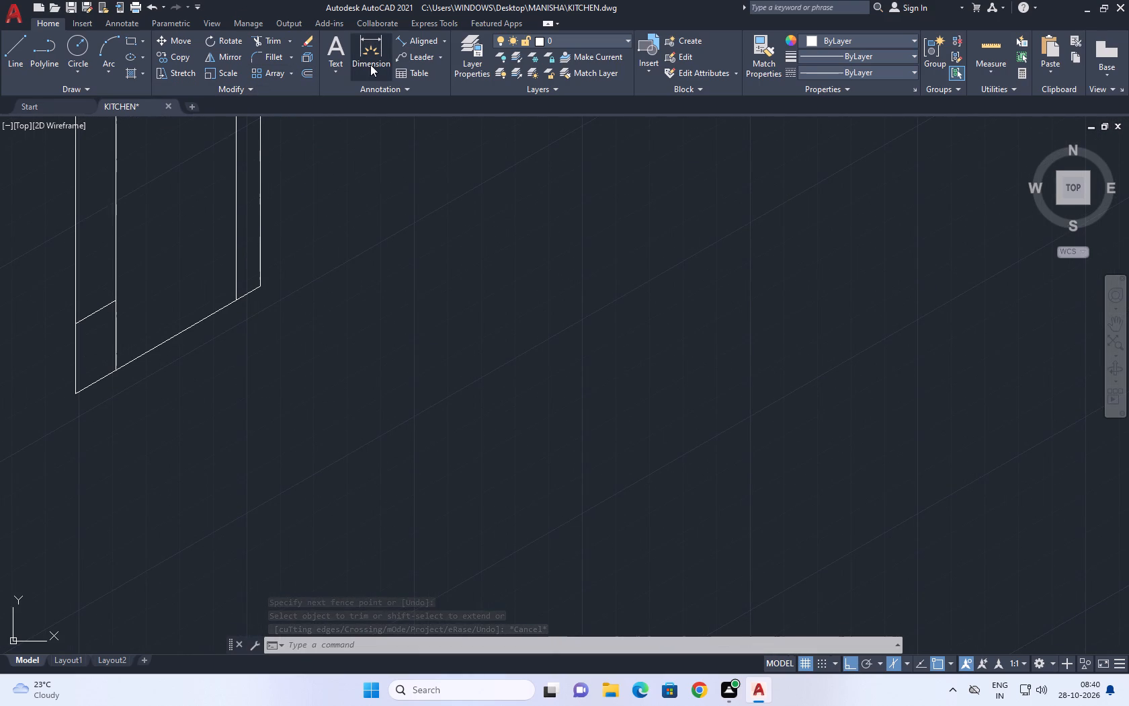
{"action": "scroll", "coordinate": [204, 212], "scroll_direction": "down", "scroll_amount": 3}
{"action": "left_click", "coordinate": [408, 38]}
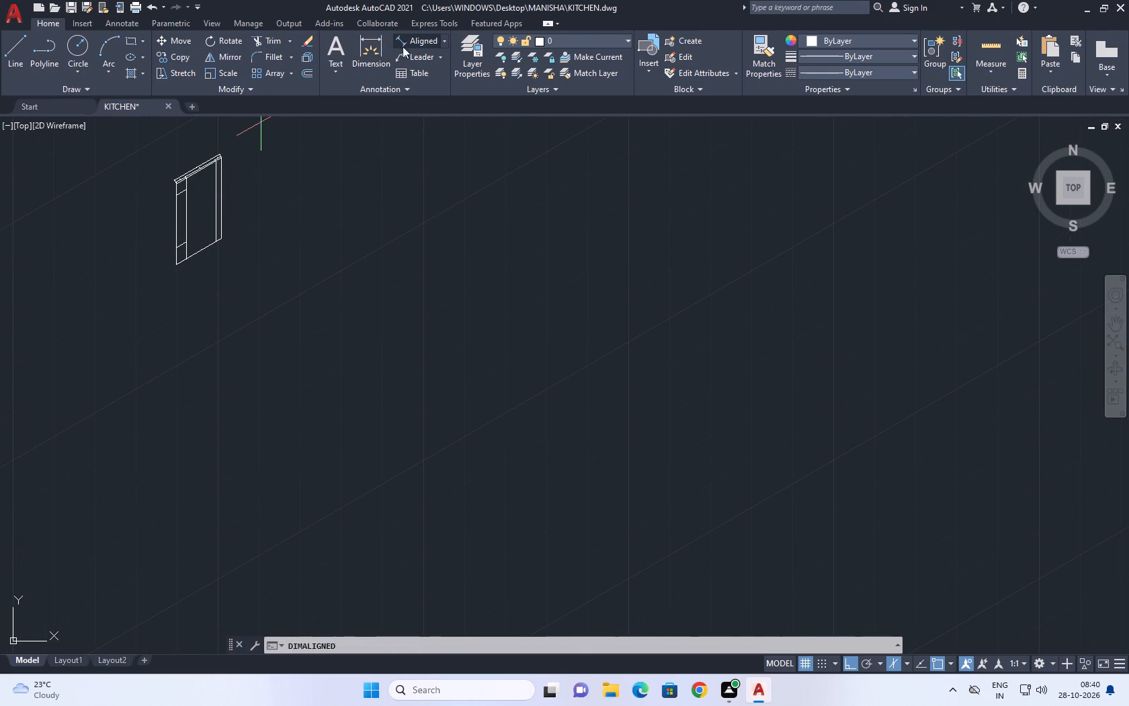
{"action": "scroll", "coordinate": [177, 171], "scroll_direction": "up", "scroll_amount": 3}
{"action": "scroll", "coordinate": [155, 231], "scroll_direction": "up", "scroll_amount": 4}
{"action": "left_click", "coordinate": [210, 194]}
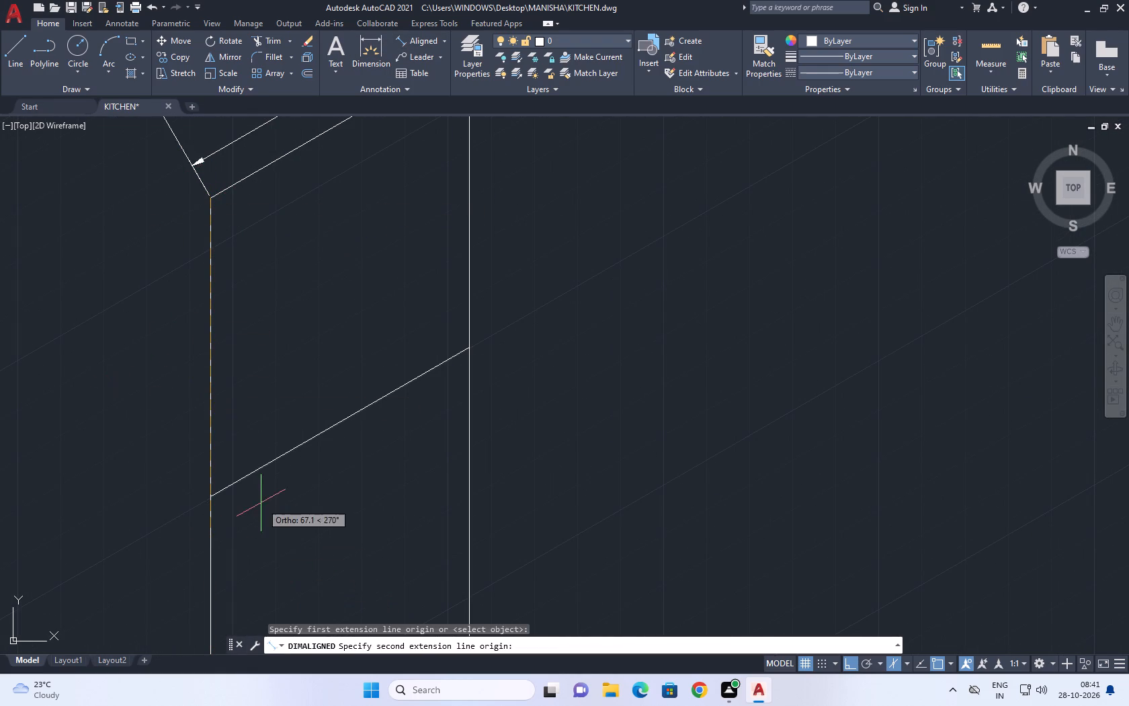
{"action": "left_click", "coordinate": [211, 501]}
{"action": "left_click", "coordinate": [192, 502]}
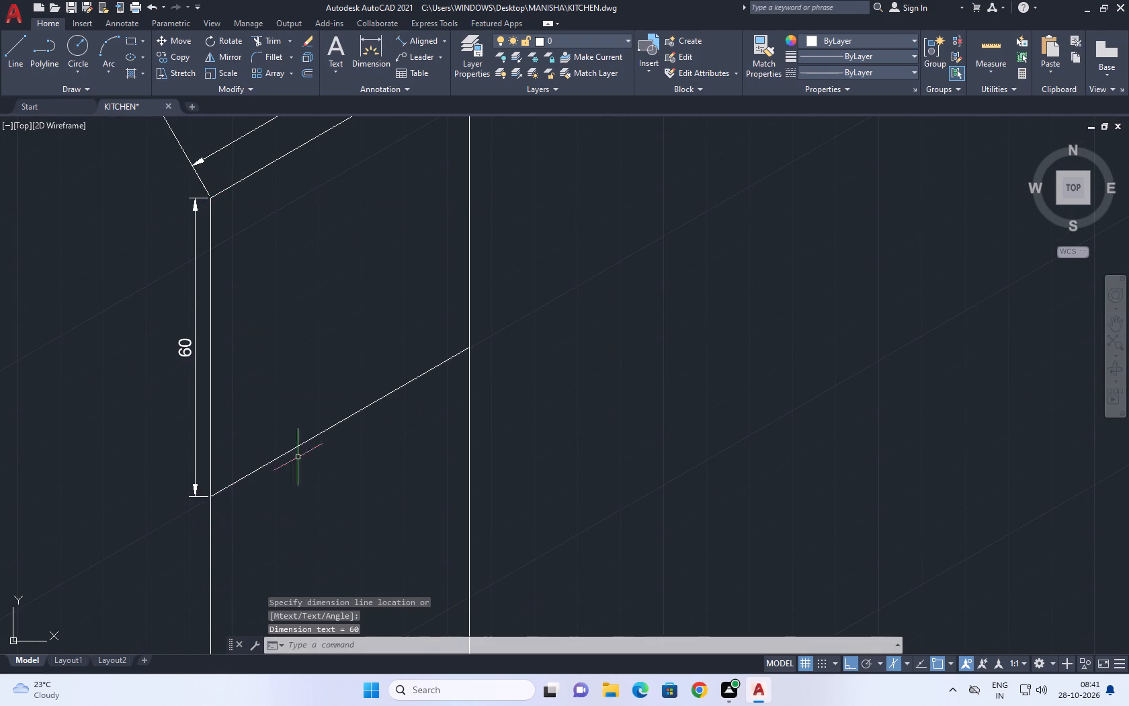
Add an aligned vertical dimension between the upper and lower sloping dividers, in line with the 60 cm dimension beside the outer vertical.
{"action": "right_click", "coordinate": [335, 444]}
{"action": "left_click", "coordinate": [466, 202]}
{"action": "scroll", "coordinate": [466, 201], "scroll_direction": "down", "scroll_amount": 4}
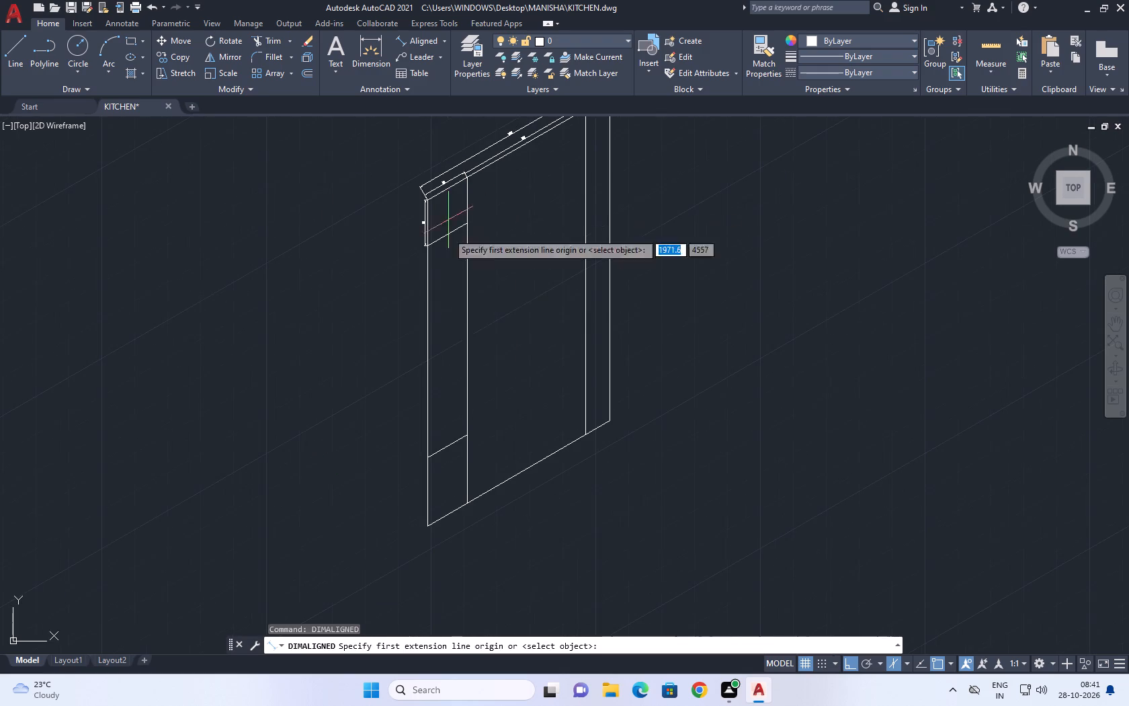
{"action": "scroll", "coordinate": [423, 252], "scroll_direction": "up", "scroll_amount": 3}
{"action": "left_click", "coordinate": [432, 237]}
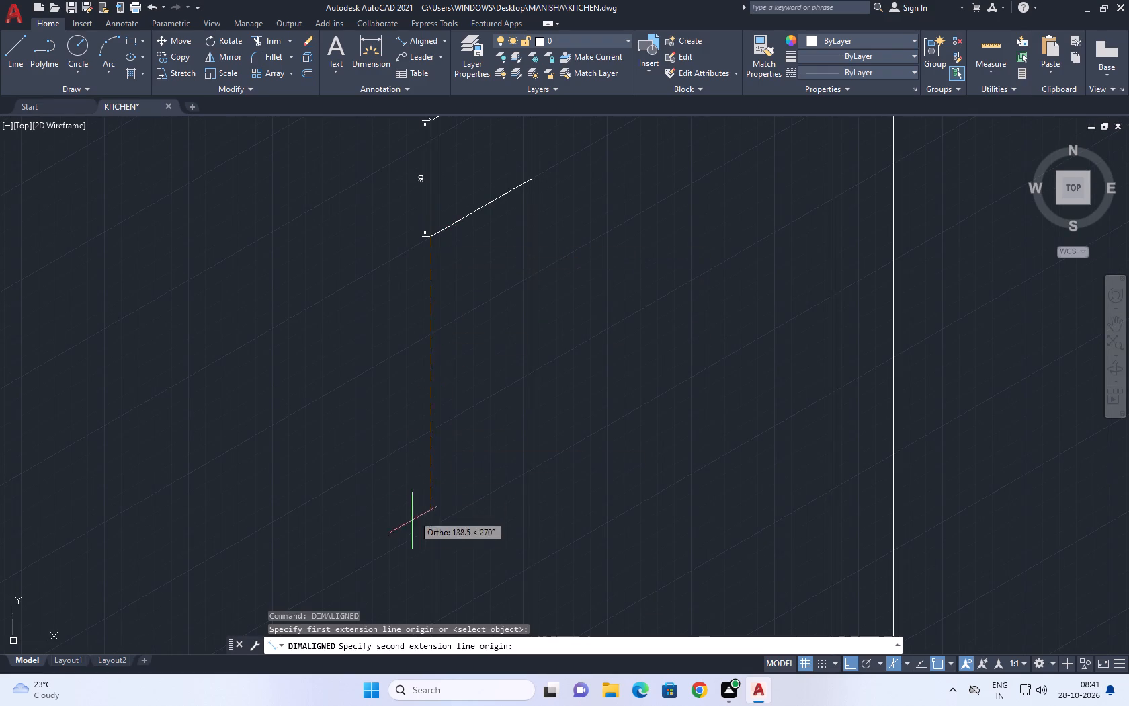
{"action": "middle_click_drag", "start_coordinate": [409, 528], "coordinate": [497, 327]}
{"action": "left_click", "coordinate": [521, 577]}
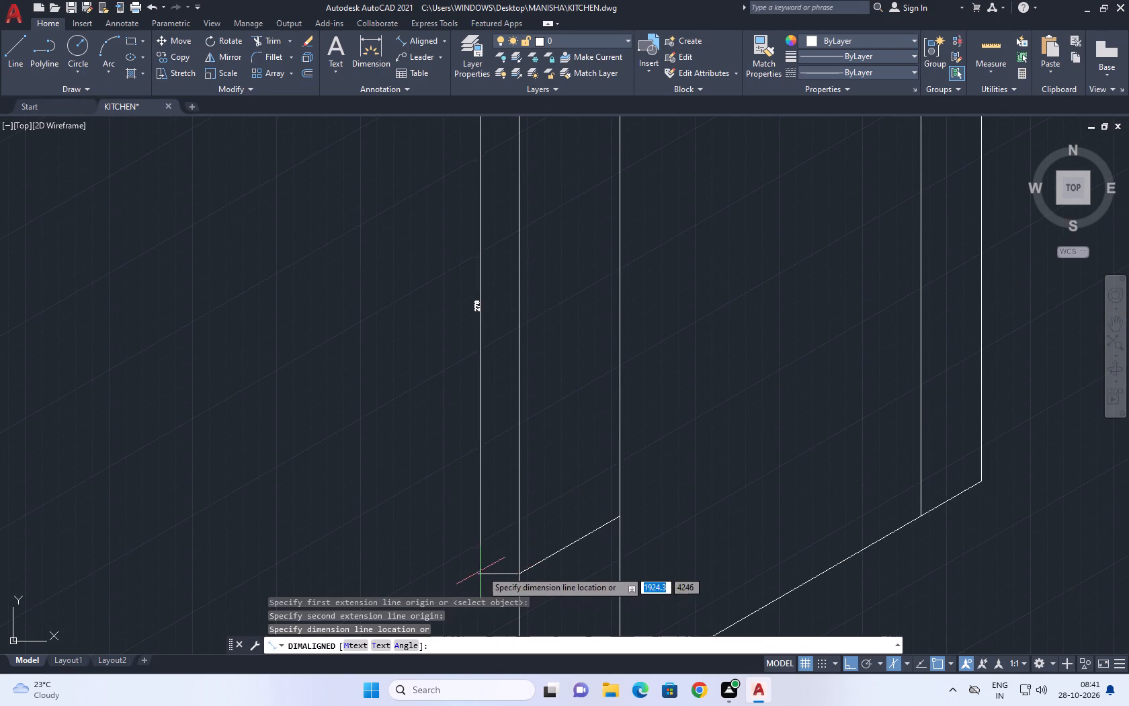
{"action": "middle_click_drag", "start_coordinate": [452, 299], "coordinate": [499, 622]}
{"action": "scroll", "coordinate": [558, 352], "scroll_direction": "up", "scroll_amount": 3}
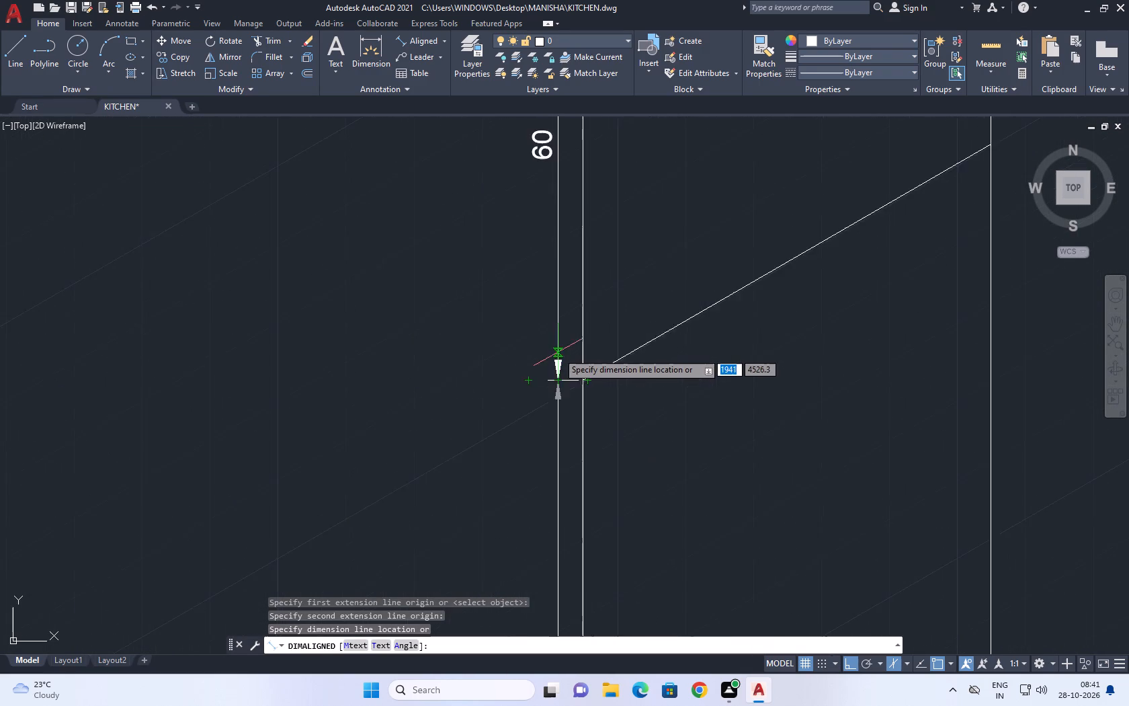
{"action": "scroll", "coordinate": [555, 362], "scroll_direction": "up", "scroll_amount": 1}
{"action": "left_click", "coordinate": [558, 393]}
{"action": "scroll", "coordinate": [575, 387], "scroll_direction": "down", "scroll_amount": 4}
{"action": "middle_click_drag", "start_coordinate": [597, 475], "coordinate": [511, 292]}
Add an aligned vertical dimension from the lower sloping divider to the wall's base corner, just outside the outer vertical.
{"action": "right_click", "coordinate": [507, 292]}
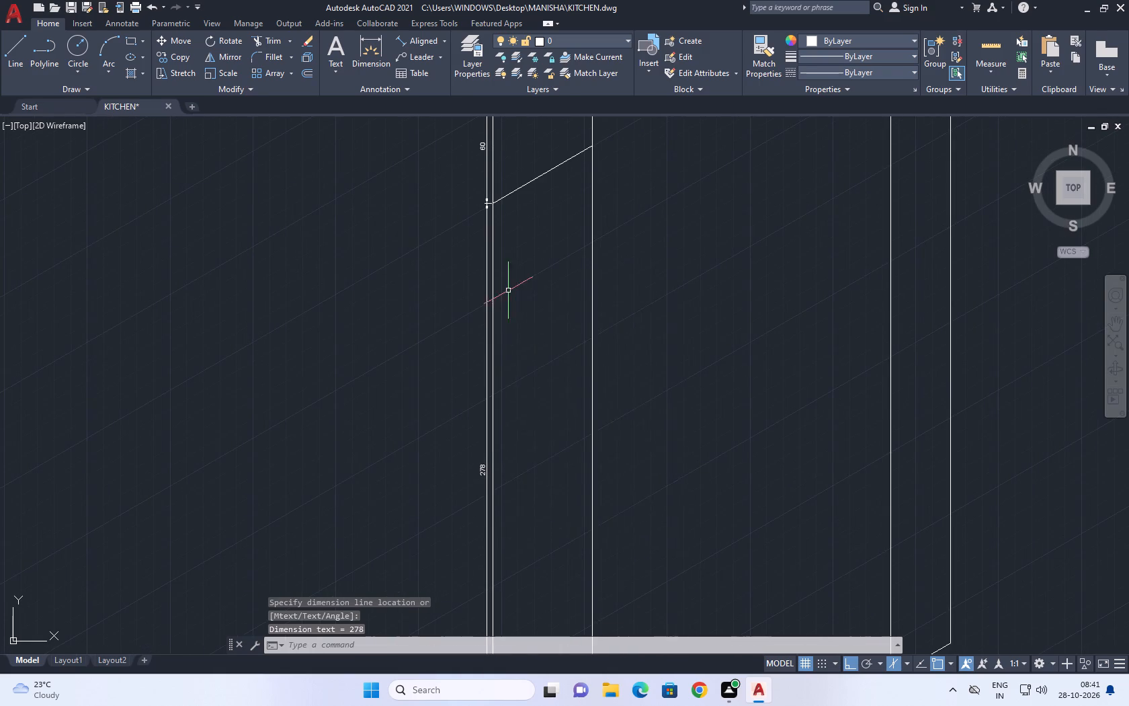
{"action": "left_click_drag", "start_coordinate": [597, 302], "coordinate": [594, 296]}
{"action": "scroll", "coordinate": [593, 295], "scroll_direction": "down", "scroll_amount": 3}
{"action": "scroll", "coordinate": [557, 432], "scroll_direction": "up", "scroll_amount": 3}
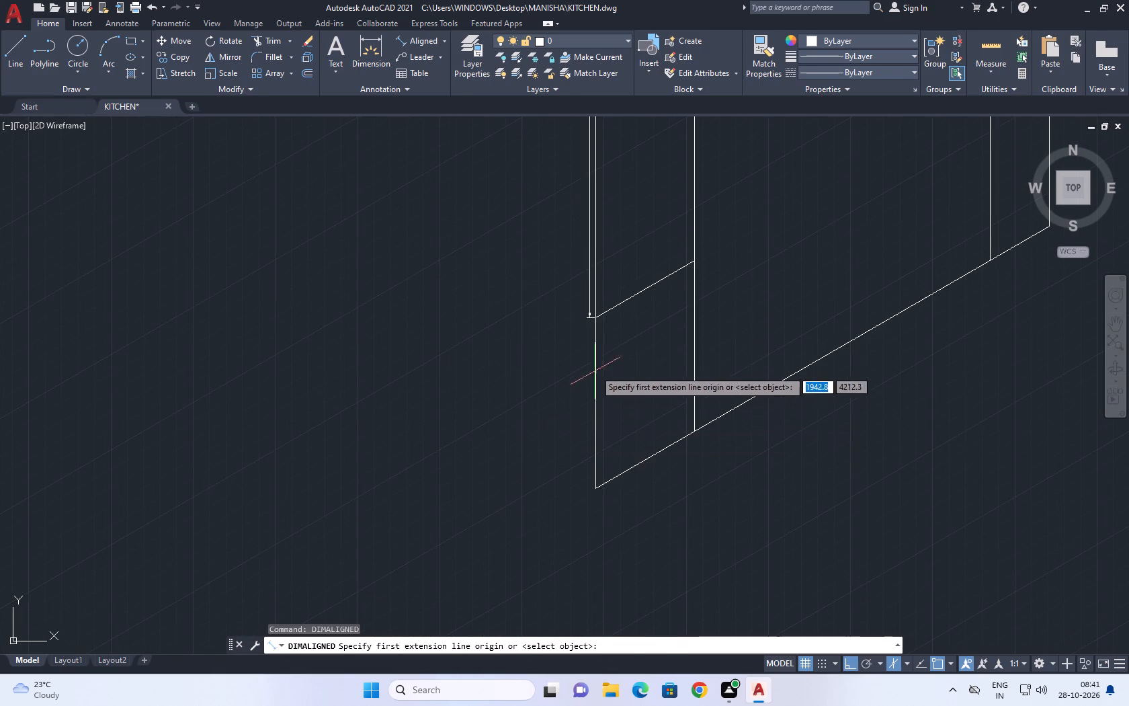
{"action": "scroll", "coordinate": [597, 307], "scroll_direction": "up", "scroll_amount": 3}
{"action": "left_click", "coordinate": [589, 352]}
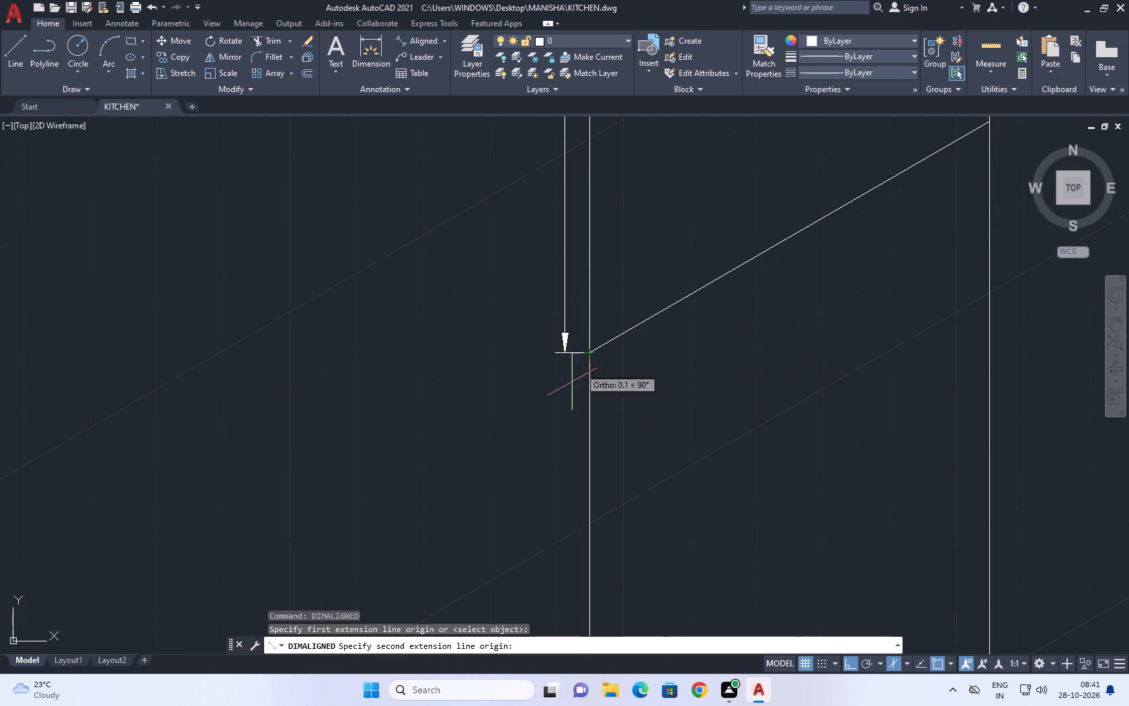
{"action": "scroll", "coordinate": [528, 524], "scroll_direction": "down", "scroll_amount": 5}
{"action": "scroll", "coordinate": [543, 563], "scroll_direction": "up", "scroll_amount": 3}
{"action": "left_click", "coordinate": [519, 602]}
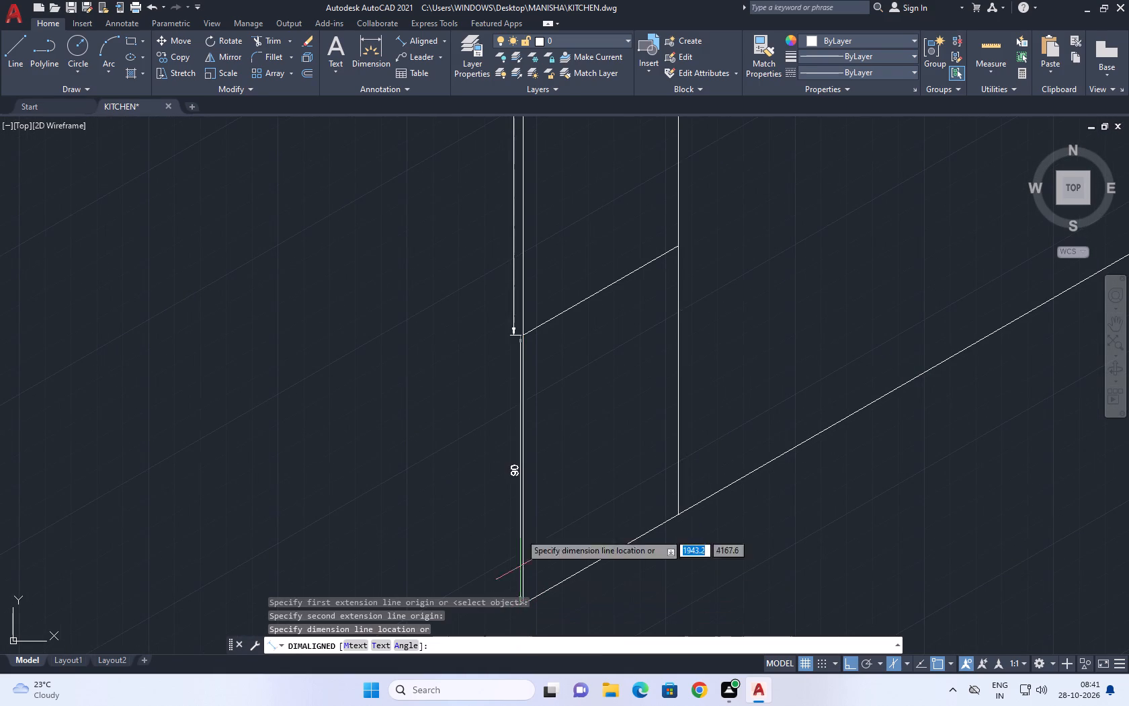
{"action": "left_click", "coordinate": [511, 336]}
Examine the wall's height dimensions, the dimensions along its top edge and the divided 60 cm bay.
{"action": "middle_click_drag", "start_coordinate": [565, 383], "coordinate": [328, 393]}
{"action": "scroll", "coordinate": [328, 393], "scroll_direction": "down", "scroll_amount": 1}
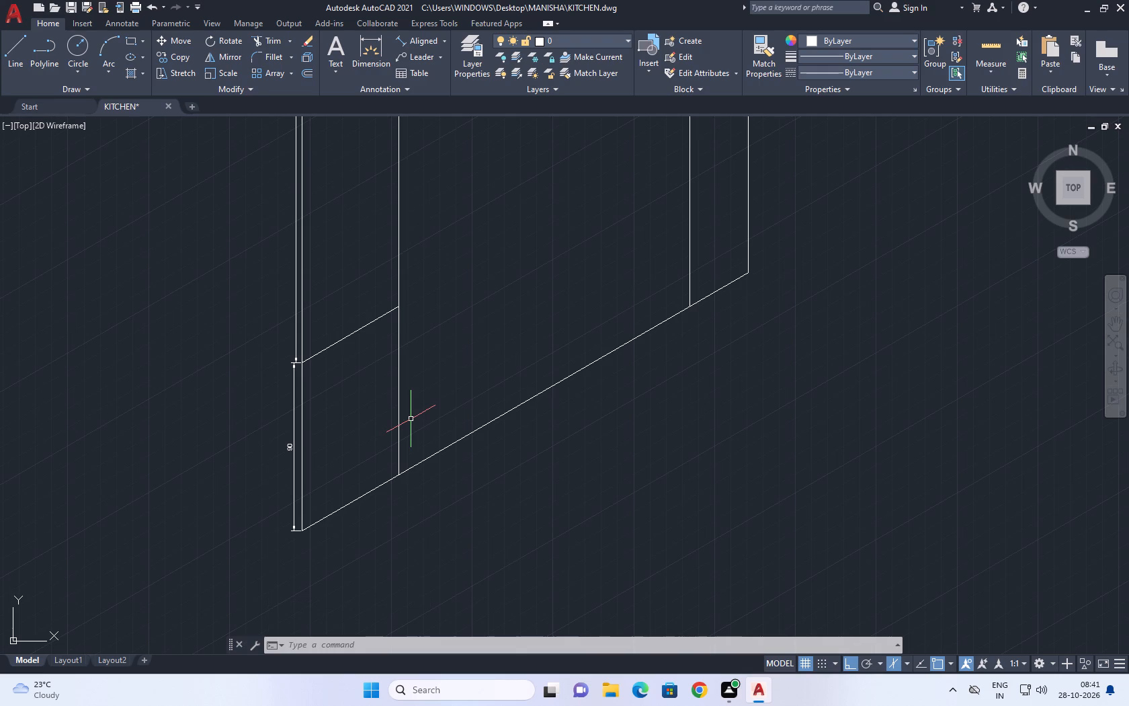
{"action": "middle_click_drag", "start_coordinate": [347, 370], "coordinate": [253, 460]}
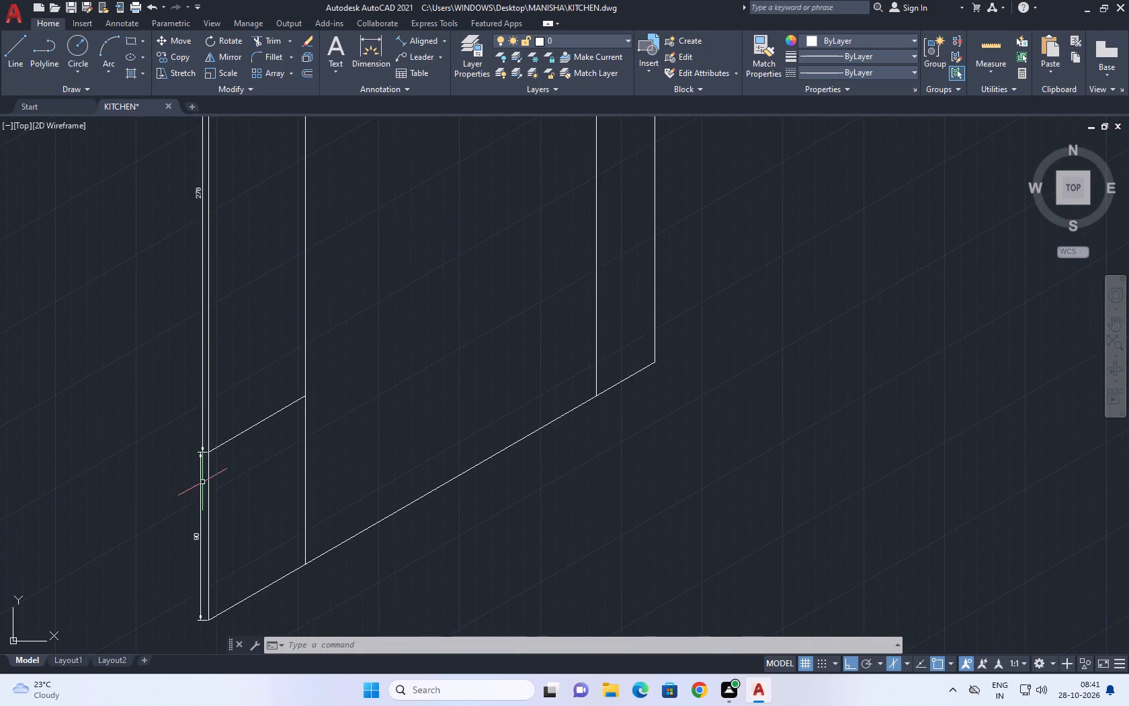
{"action": "scroll", "coordinate": [204, 481], "scroll_direction": "up", "scroll_amount": 3}
{"action": "scroll", "coordinate": [255, 382], "scroll_direction": "down", "scroll_amount": 2}
{"action": "middle_click_drag", "start_coordinate": [337, 464], "coordinate": [323, 474]}
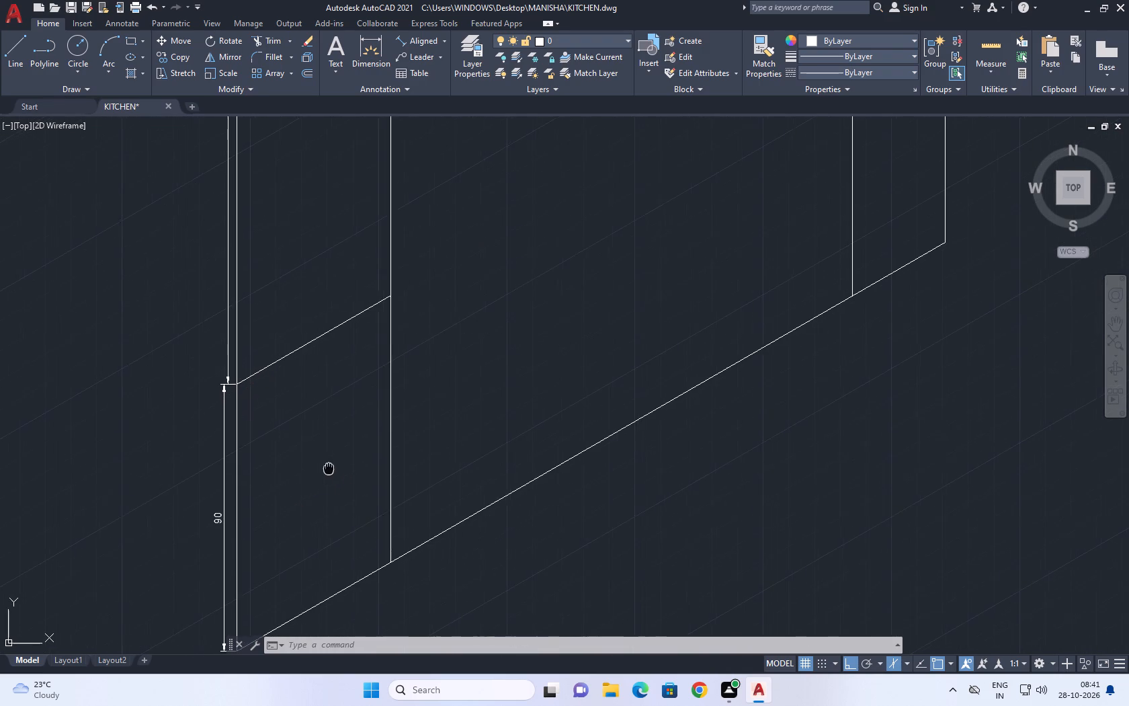
{"action": "middle_click_drag", "start_coordinate": [323, 474], "coordinate": [351, 496]}
{"action": "scroll", "coordinate": [447, 416], "scroll_direction": "down", "scroll_amount": 1}
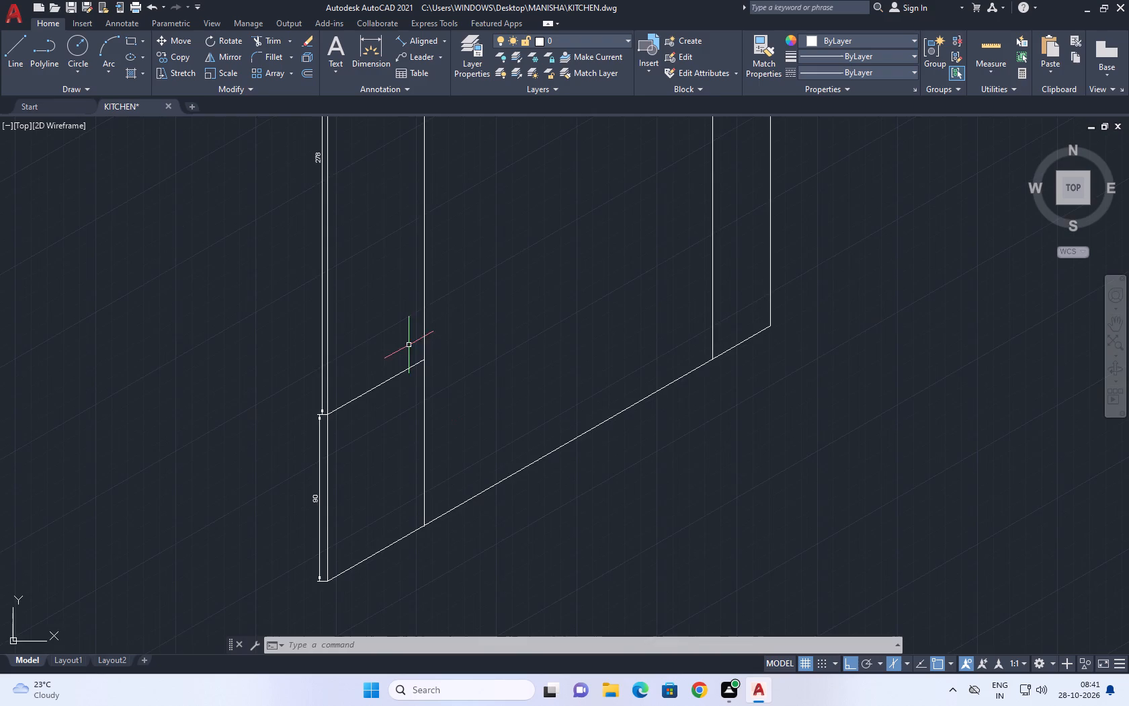
{"action": "middle_click_drag", "start_coordinate": [408, 344], "coordinate": [369, 458]}
{"action": "middle_click_drag", "start_coordinate": [419, 413], "coordinate": [407, 463]}
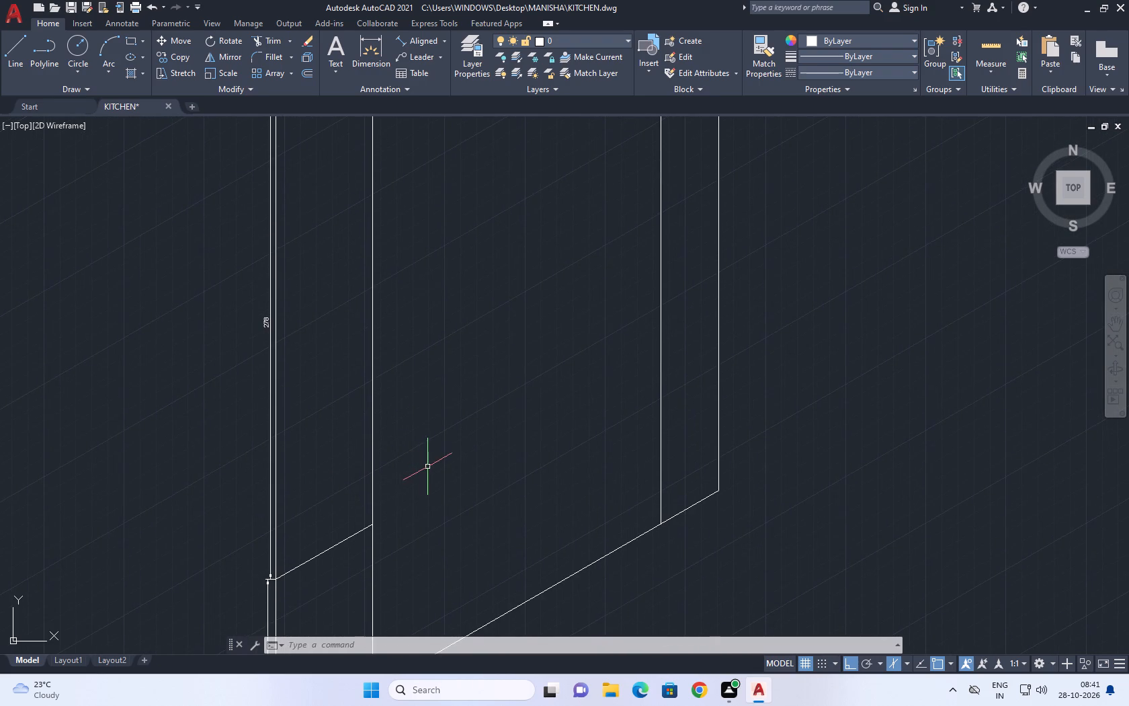
{"action": "scroll", "coordinate": [429, 466], "scroll_direction": "down", "scroll_amount": 1}
{"action": "middle_click_drag", "start_coordinate": [457, 511], "coordinate": [421, 411]}
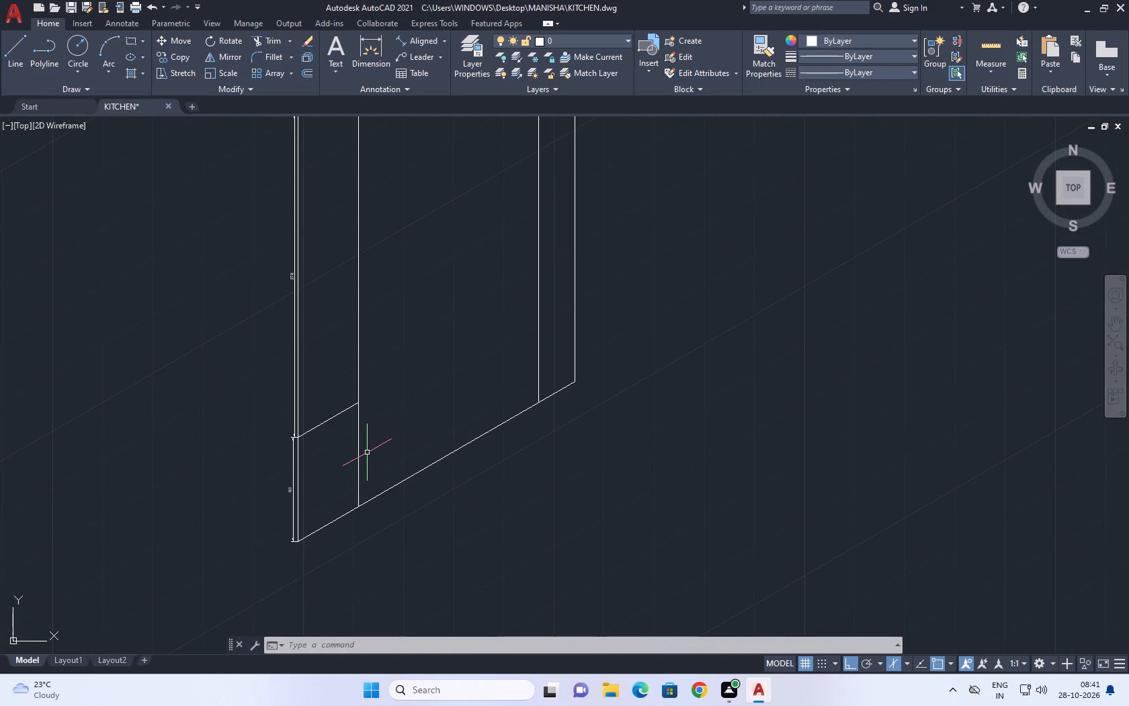
{"action": "scroll", "coordinate": [153, 511], "scroll_direction": "down", "scroll_amount": 1}
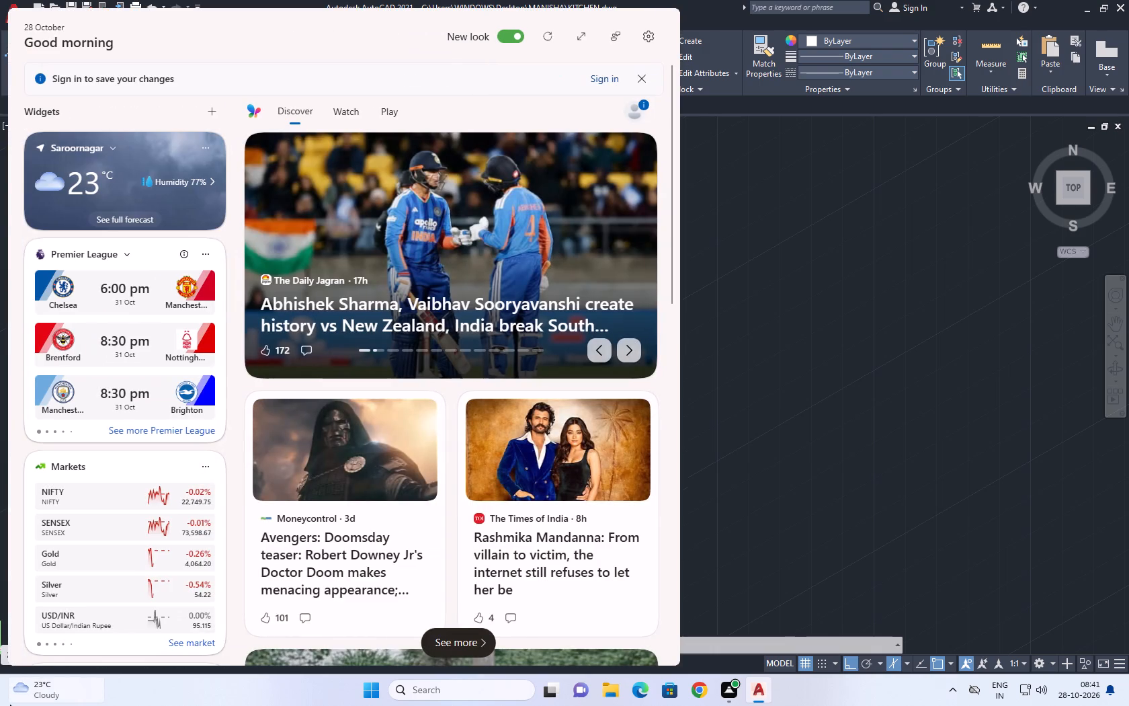
{"action": "left_click", "coordinate": [798, 432]}
{"action": "left_click", "coordinate": [632, 463]}
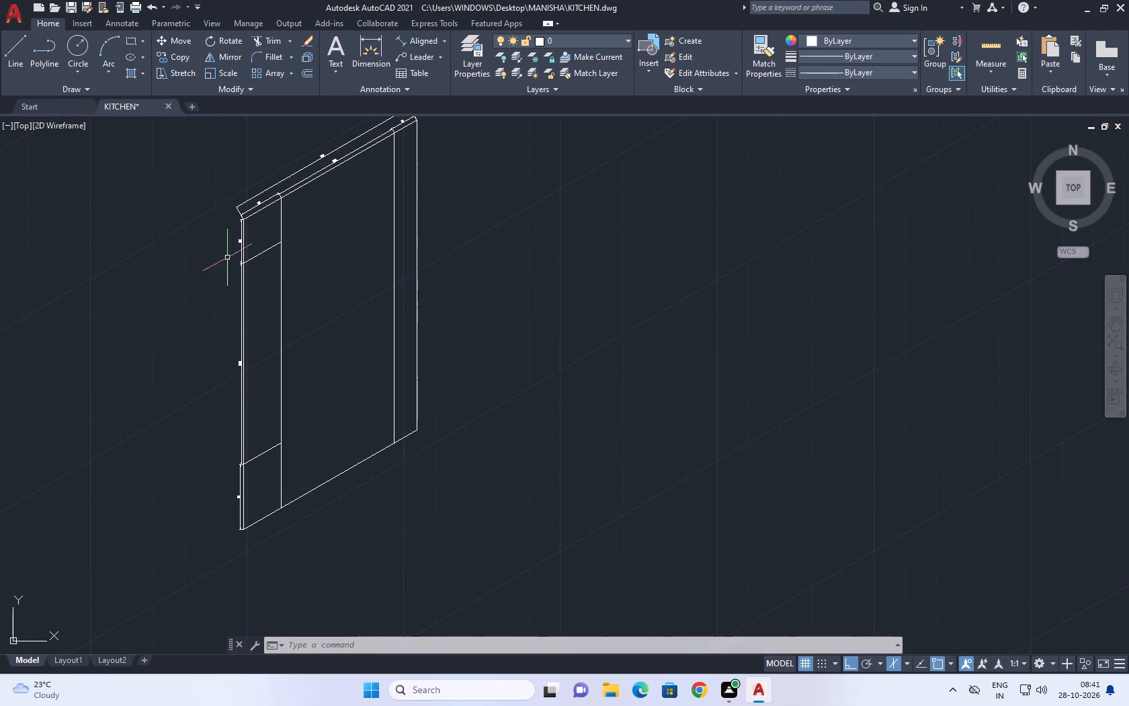
{"action": "middle_click_drag", "start_coordinate": [356, 389], "coordinate": [585, 555]}
{"action": "scroll", "coordinate": [495, 385], "scroll_direction": "up", "scroll_amount": 3}
{"action": "middle_click_drag", "start_coordinate": [622, 319], "coordinate": [415, 526]}
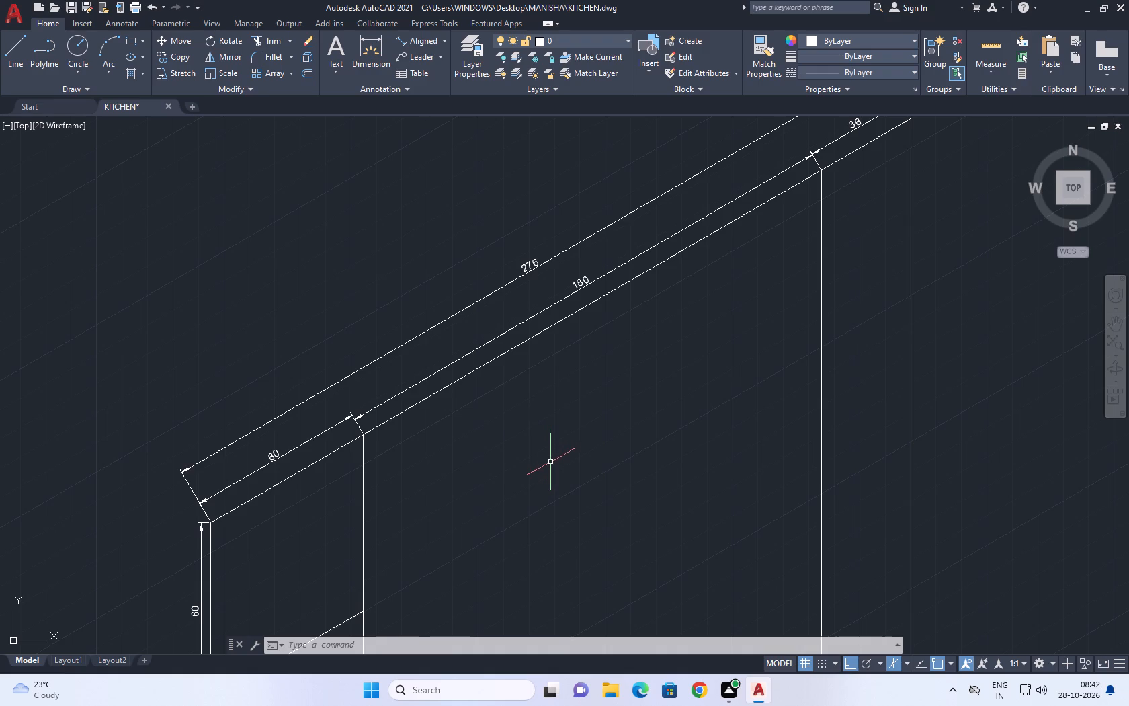
{"action": "scroll", "coordinate": [597, 428], "scroll_direction": "down", "scroll_amount": 3}
{"action": "scroll", "coordinate": [491, 531], "scroll_direction": "up", "scroll_amount": 2}
{"action": "middle_click_drag", "start_coordinate": [532, 487], "coordinate": [519, 269]}
{"action": "scroll", "coordinate": [519, 270], "scroll_direction": "up", "scroll_amount": 1}
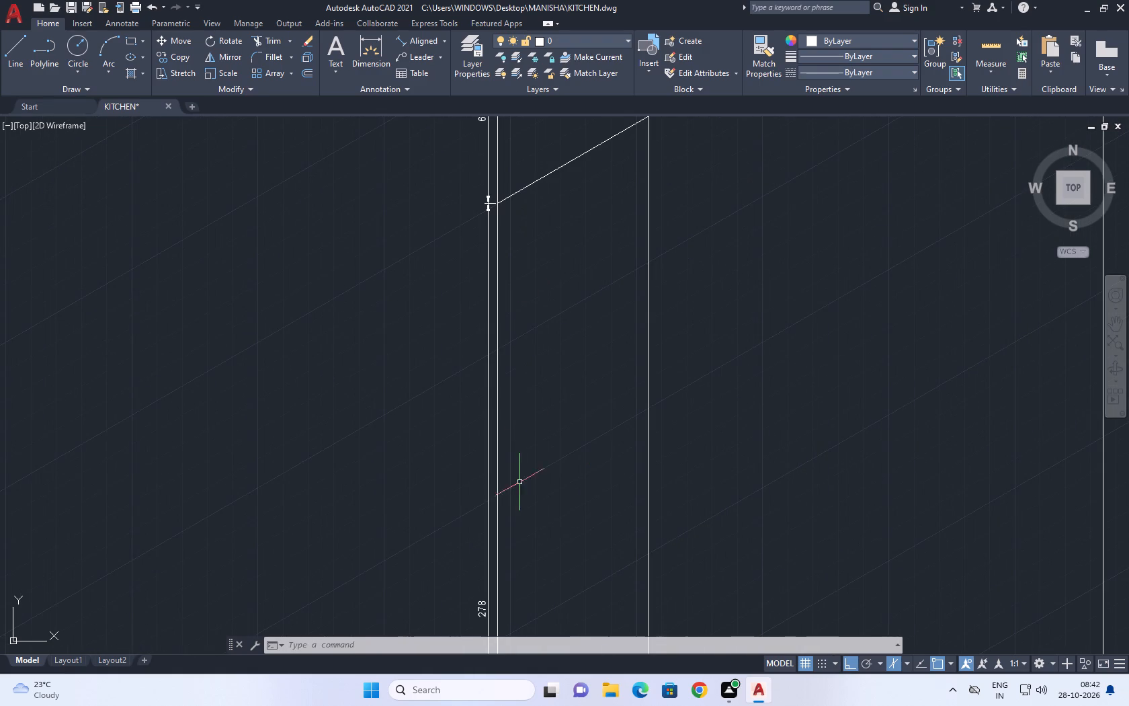
{"action": "scroll", "coordinate": [489, 331], "scroll_direction": "down", "scroll_amount": 2}
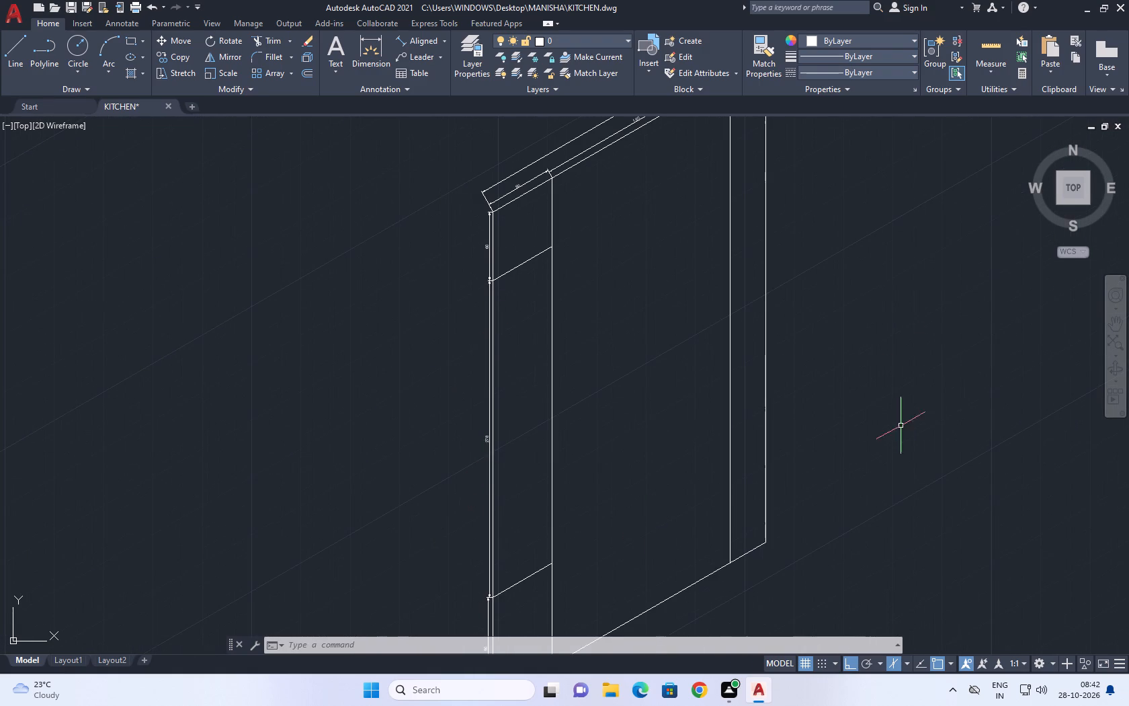
{"action": "middle_click_drag", "start_coordinate": [854, 311], "coordinate": [609, 243]}
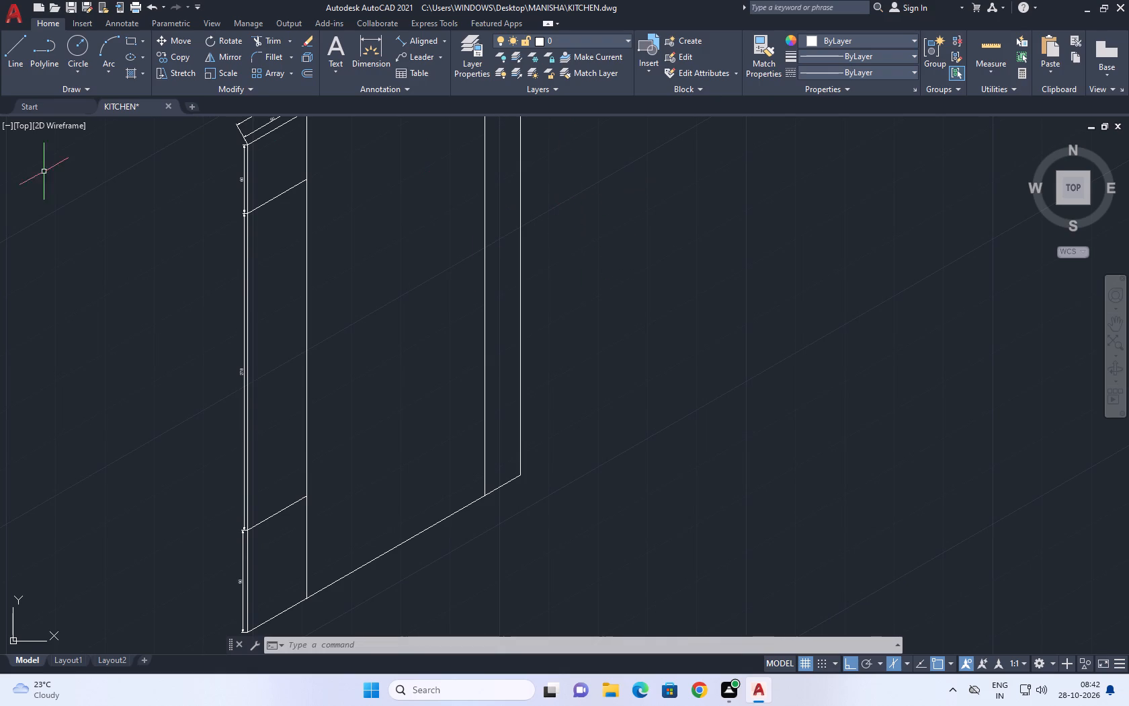
{"action": "middle_click_drag", "start_coordinate": [241, 325], "coordinate": [332, 335]}
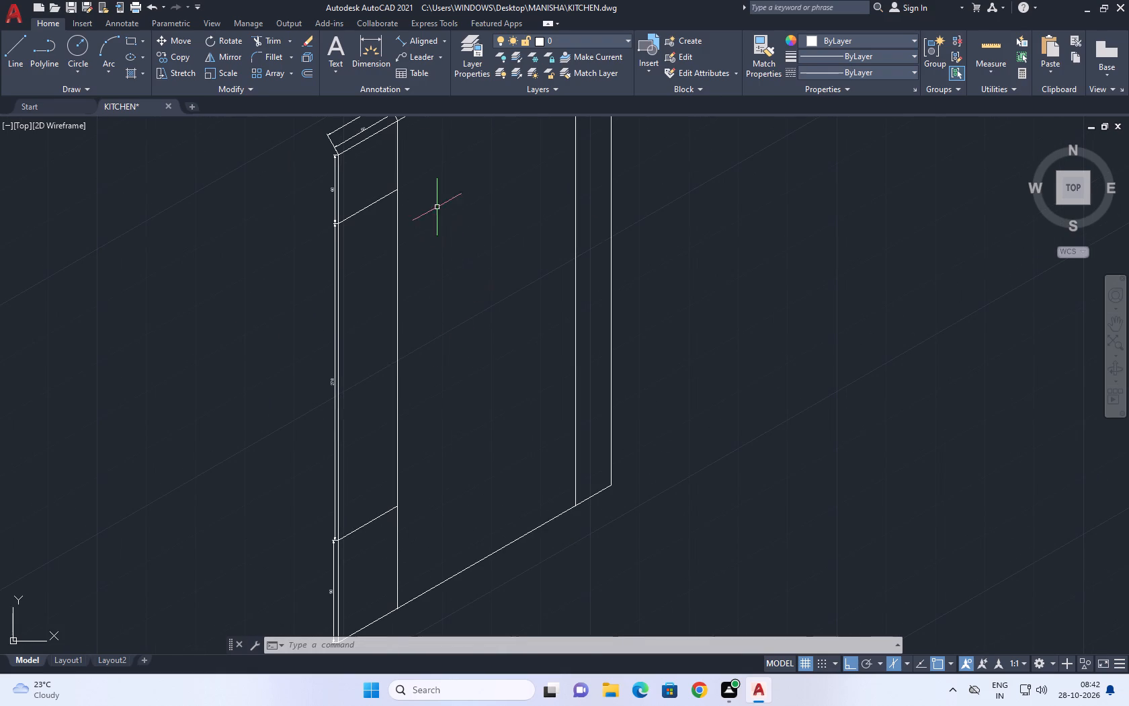
Erase the first inner vertical, the outer vertical's segment between the sloping dividers, and that segment's dimension.
{"action": "left_click", "coordinate": [437, 207]}
{"action": "left_click", "coordinate": [420, 464]}
{"action": "left_click", "coordinate": [419, 364]}
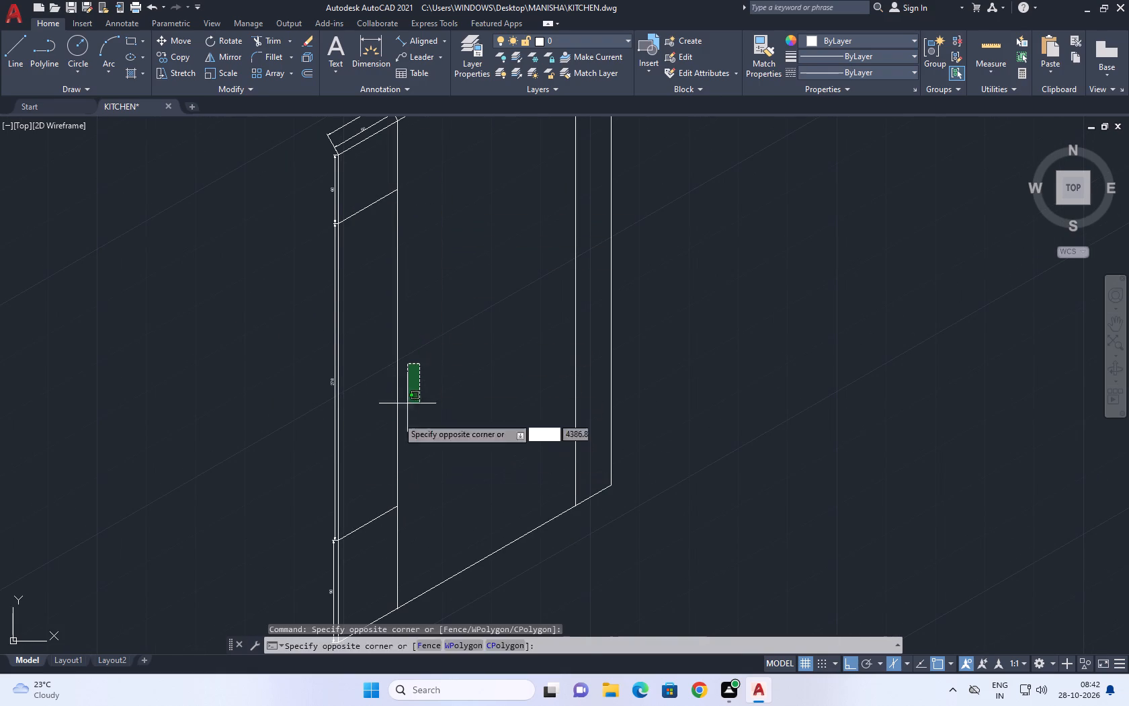
{"action": "left_click_drag", "start_coordinate": [321, 448], "coordinate": [329, 450]}
{"action": "middle_click_drag", "start_coordinate": [538, 409], "coordinate": [536, 381]}
{"action": "right_click_drag", "start_coordinate": [528, 321], "coordinate": [524, 313]}
{"action": "left_click", "coordinate": [571, 397]}
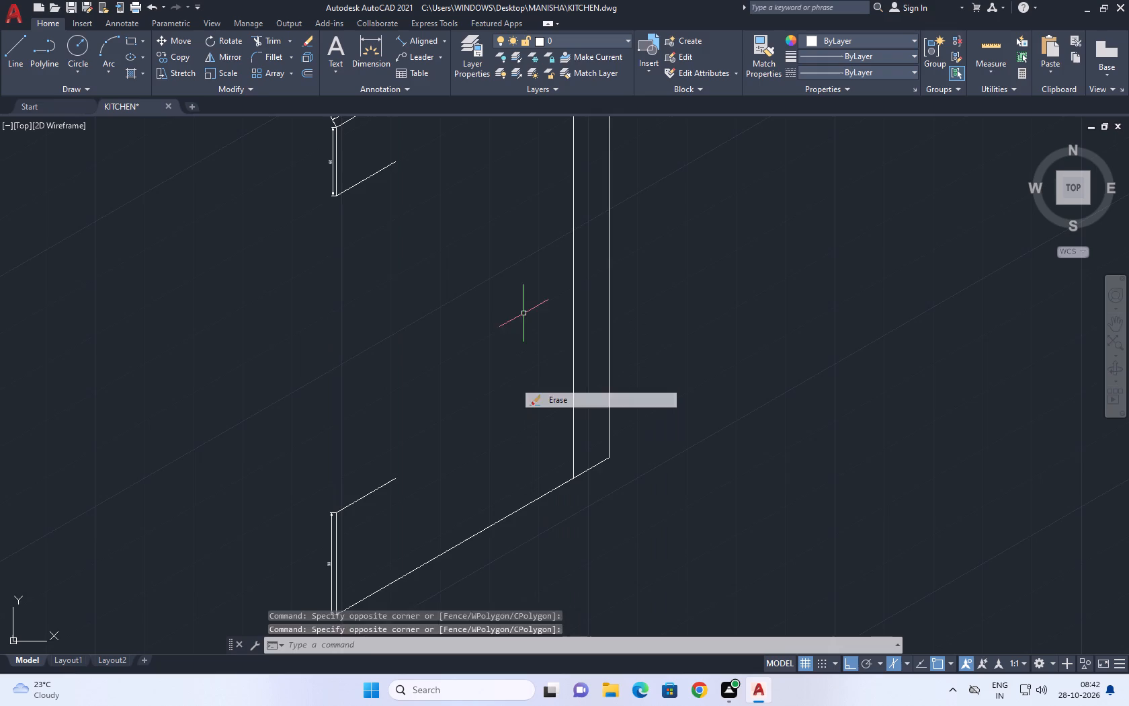
Erase the lower sloping divider, the outer vertical's bottom segment with its dimension, and the wall's sloping base line.
{"action": "scroll", "coordinate": [476, 351], "scroll_direction": "down", "scroll_amount": 2}
{"action": "scroll", "coordinate": [436, 465], "scroll_direction": "up", "scroll_amount": 2}
{"action": "left_click", "coordinate": [460, 300]}
{"action": "left_click", "coordinate": [339, 398]}
{"action": "right_click", "coordinate": [532, 336]}
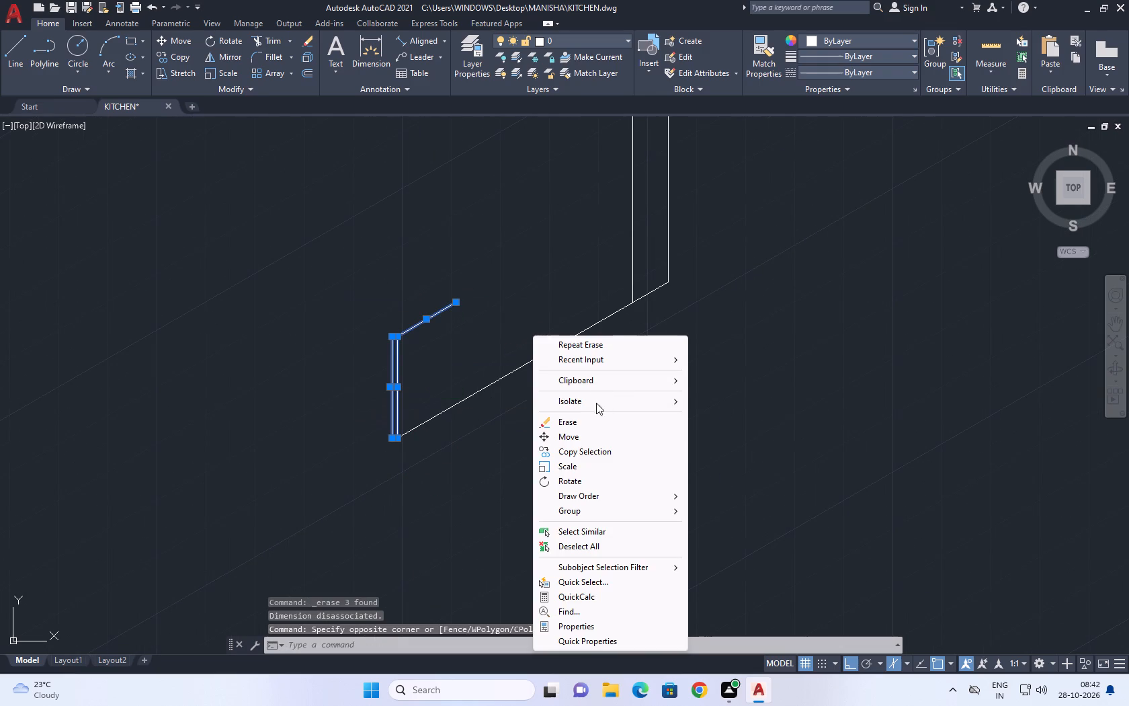
{"action": "left_click", "coordinate": [593, 422]}
{"action": "left_click", "coordinate": [587, 324]}
{"action": "left_click", "coordinate": [556, 398]}
{"action": "right_click", "coordinate": [554, 344]}
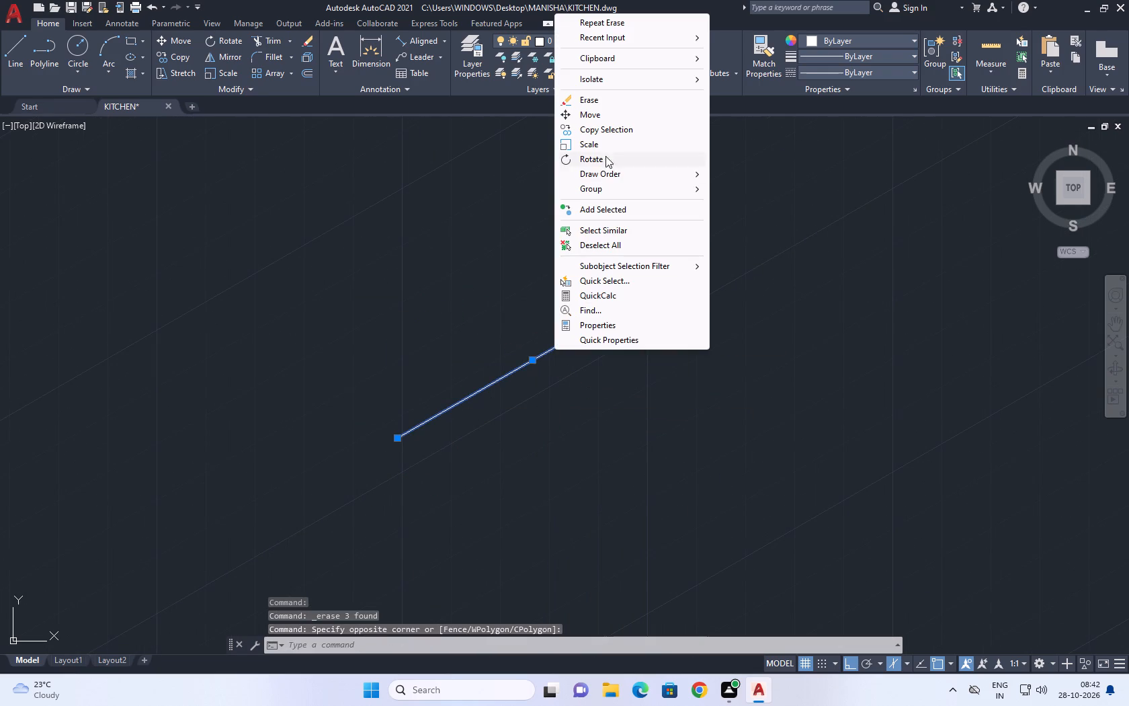
{"action": "left_click", "coordinate": [614, 97]}
Draw a vertical line 278 cm long straight down from the wall's top corner above the 60 cm bay.
{"action": "scroll", "coordinate": [596, 231], "scroll_direction": "down", "scroll_amount": 4}
{"action": "middle_click_drag", "start_coordinate": [603, 244], "coordinate": [605, 339]}
{"action": "scroll", "coordinate": [594, 335], "scroll_direction": "up", "scroll_amount": 4}
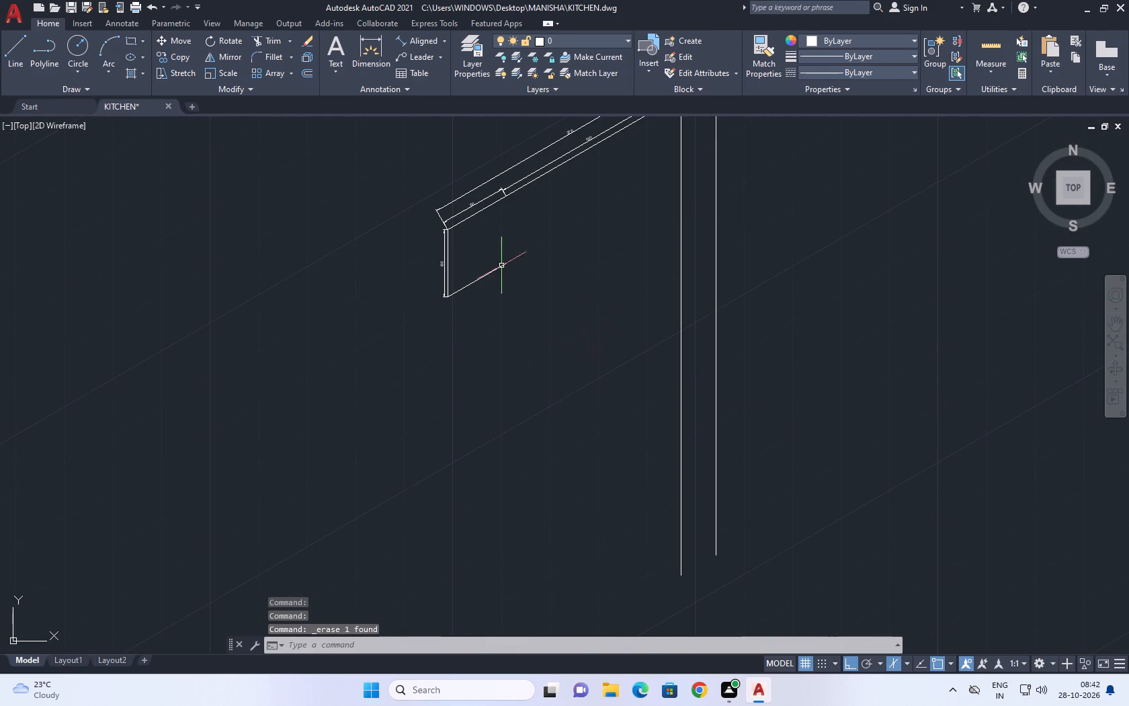
{"action": "middle_click_drag", "start_coordinate": [458, 278], "coordinate": [510, 376]}
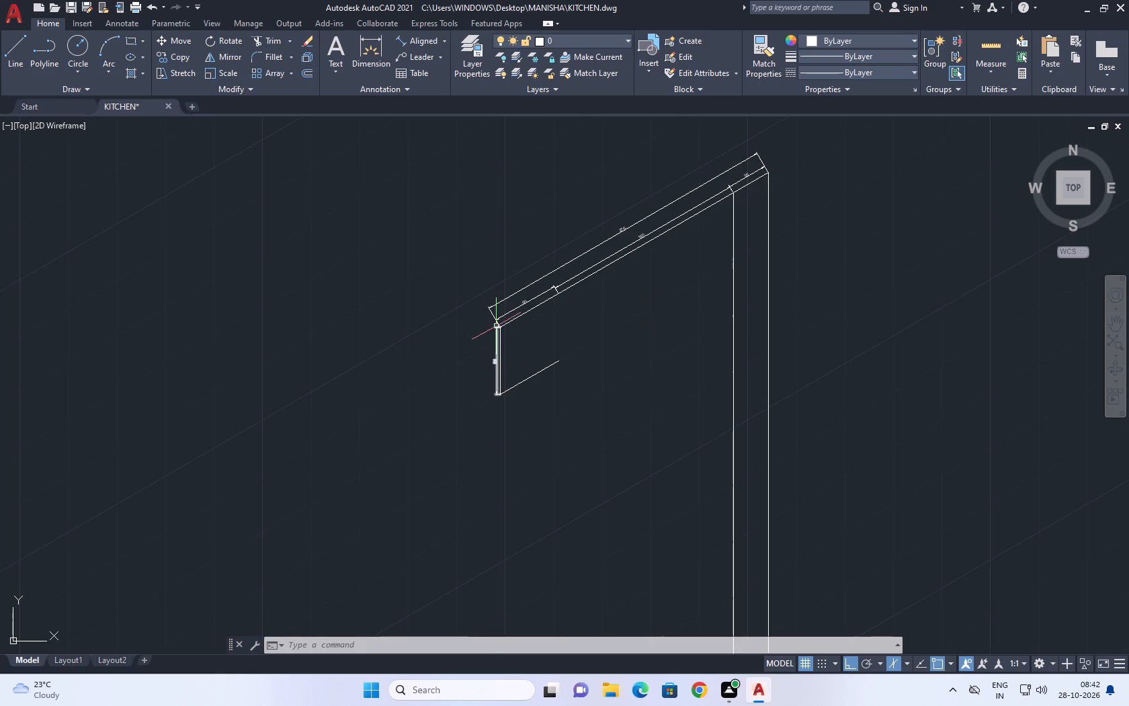
{"action": "left_click", "coordinate": [10, 45]}
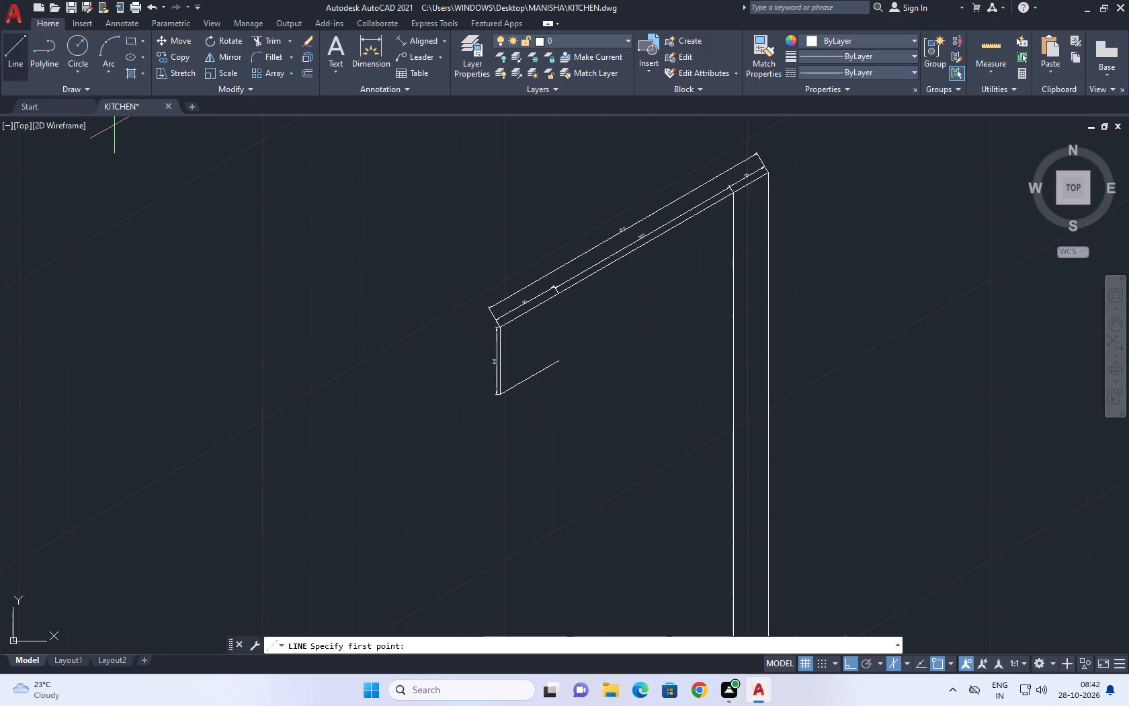
{"action": "scroll", "coordinate": [476, 345], "scroll_direction": "up", "scroll_amount": 4}
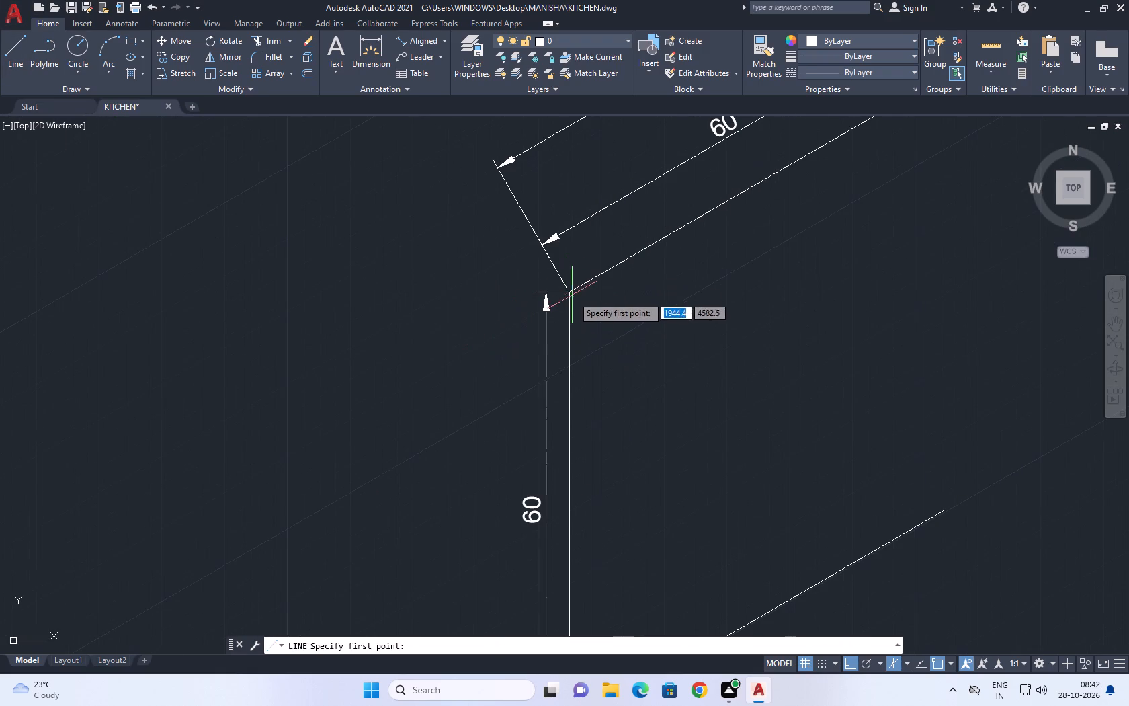
{"action": "left_click", "coordinate": [568, 291]}
{"action": "scroll", "coordinate": [577, 286], "scroll_direction": "down", "scroll_amount": 2}
{"action": "middle_click_drag", "start_coordinate": [595, 498], "coordinate": [547, 295]}
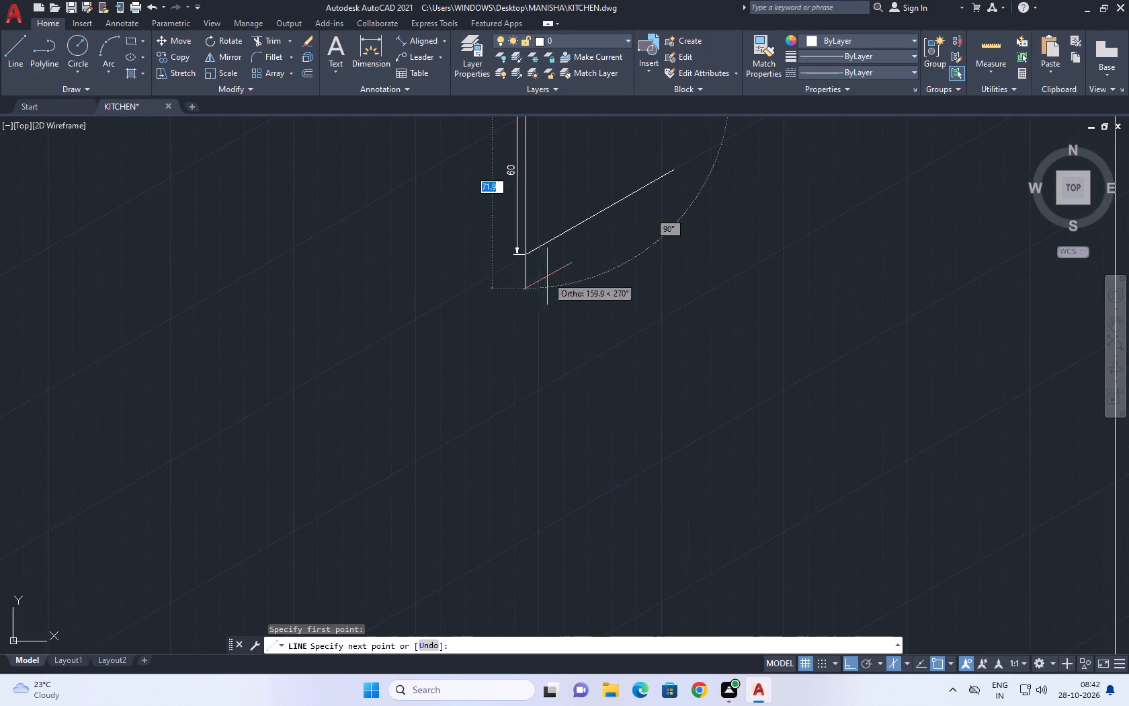
{"action": "scroll", "coordinate": [539, 420], "scroll_direction": "down", "scroll_amount": 2}
{"action": "middle_click_drag", "start_coordinate": [529, 526], "coordinate": [547, 385]}
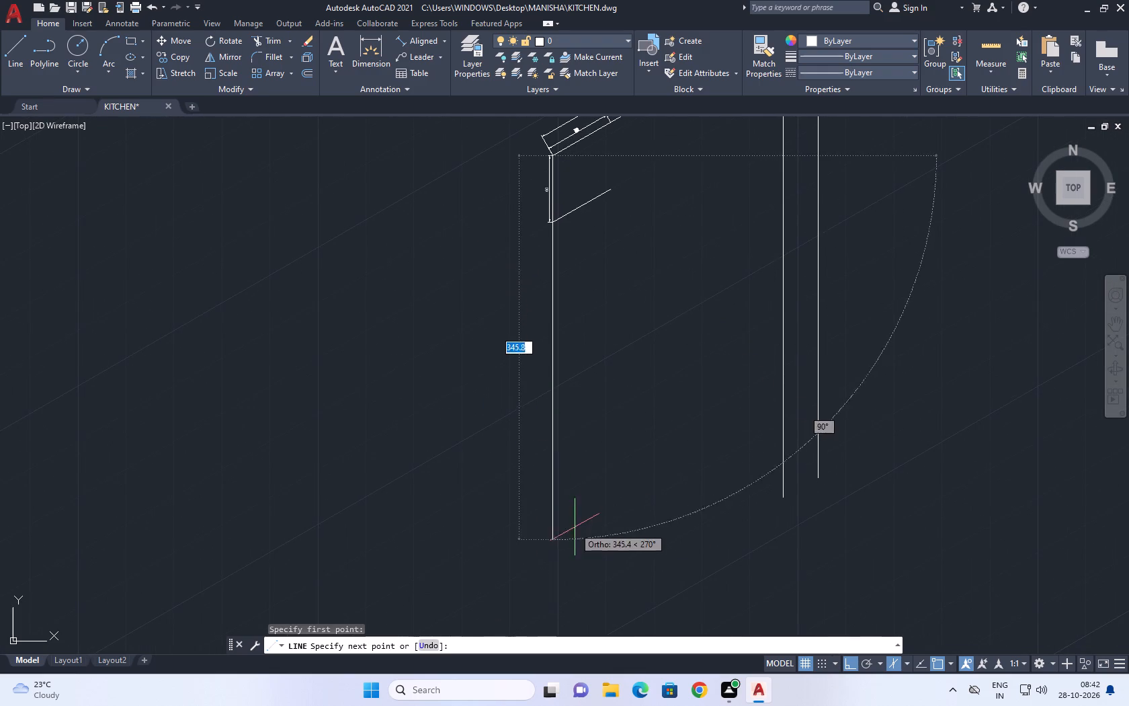
{"action": "scroll", "coordinate": [569, 625], "scroll_direction": "down", "scroll_amount": 1}
{"action": "type", "text": "278"}
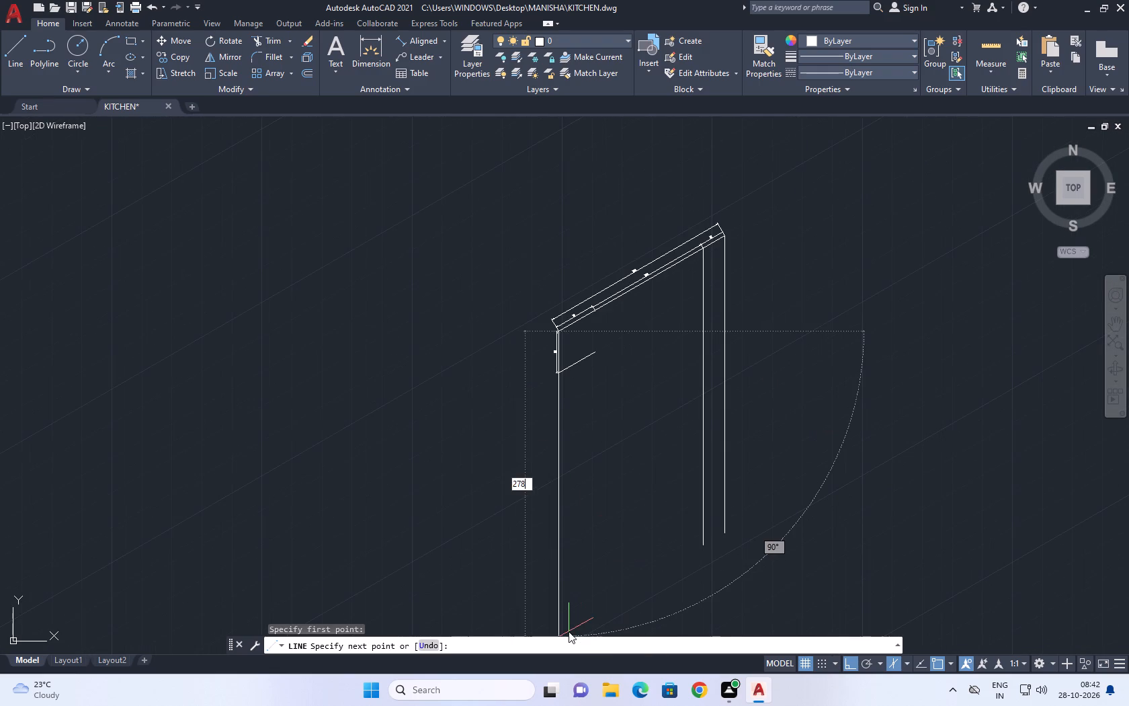
{"action": "key", "text": "Return"}
Continue with a sloping base line from the new vertical's lower end, running past the wall's far vertical.
{"action": "scroll", "coordinate": [702, 421], "scroll_direction": "up", "scroll_amount": 1}
{"action": "left_click", "coordinate": [847, 412]}
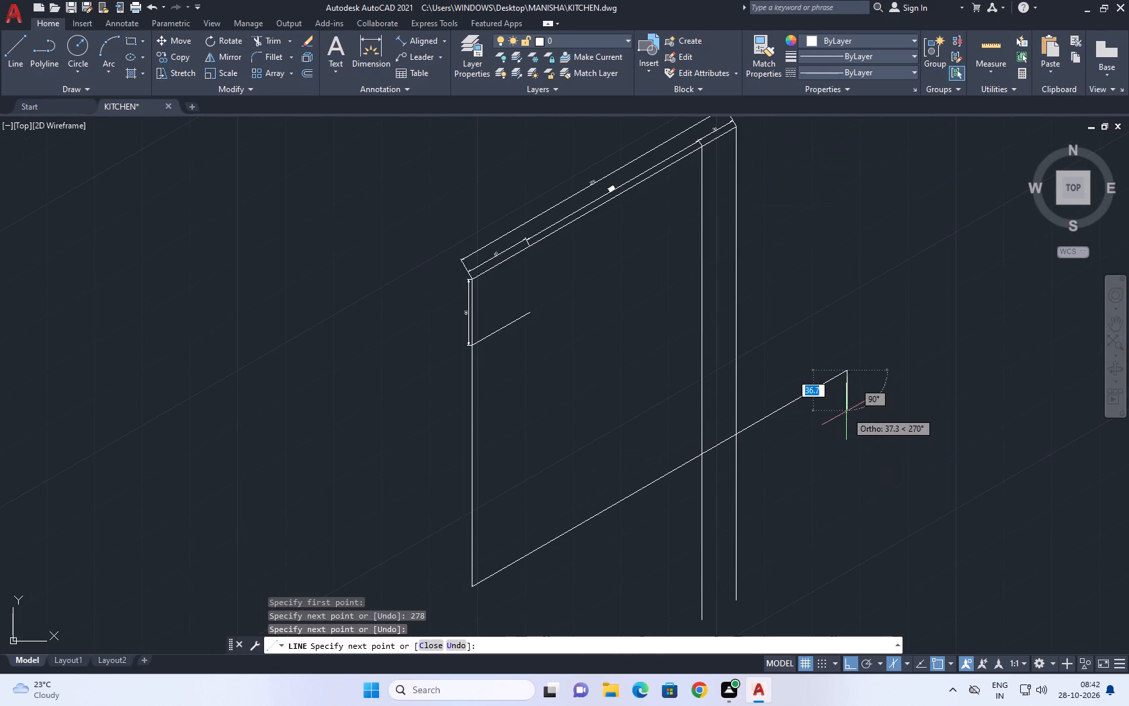
{"action": "right_click", "coordinate": [851, 389]}
{"action": "left_click", "coordinate": [916, 404]}
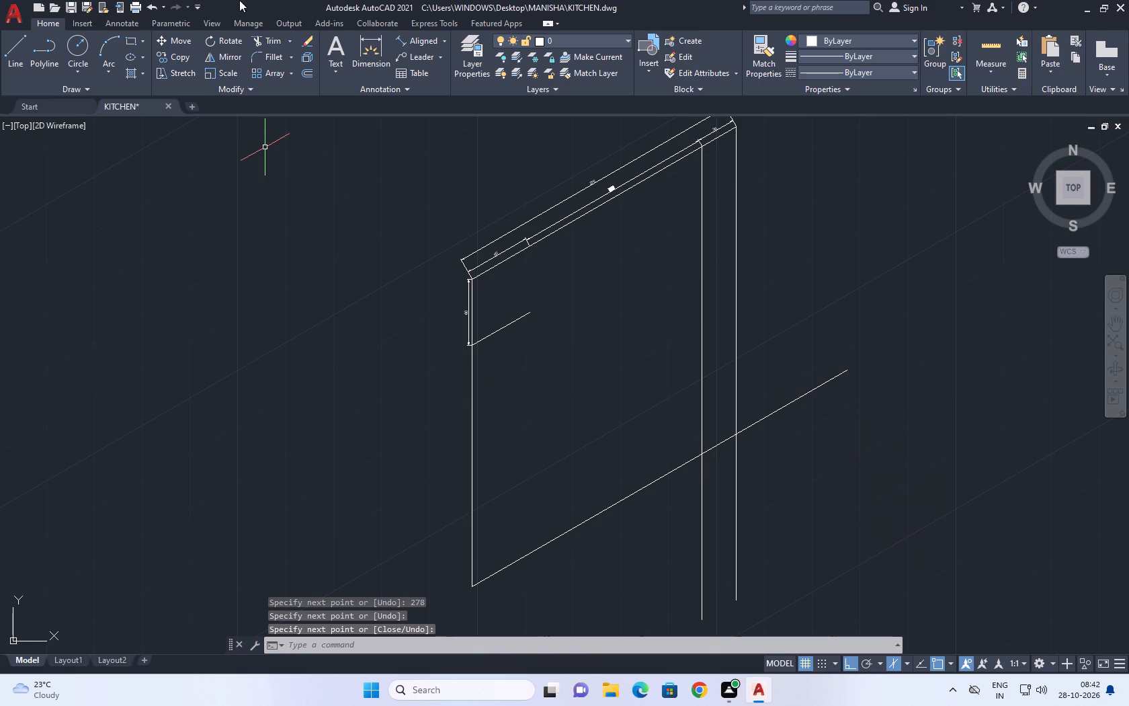
Trim the sloping base line beyond the wall's far vertical and both verticals' ends below the base line.
{"action": "left_click", "coordinate": [276, 40]}
{"action": "left_click", "coordinate": [843, 311]}
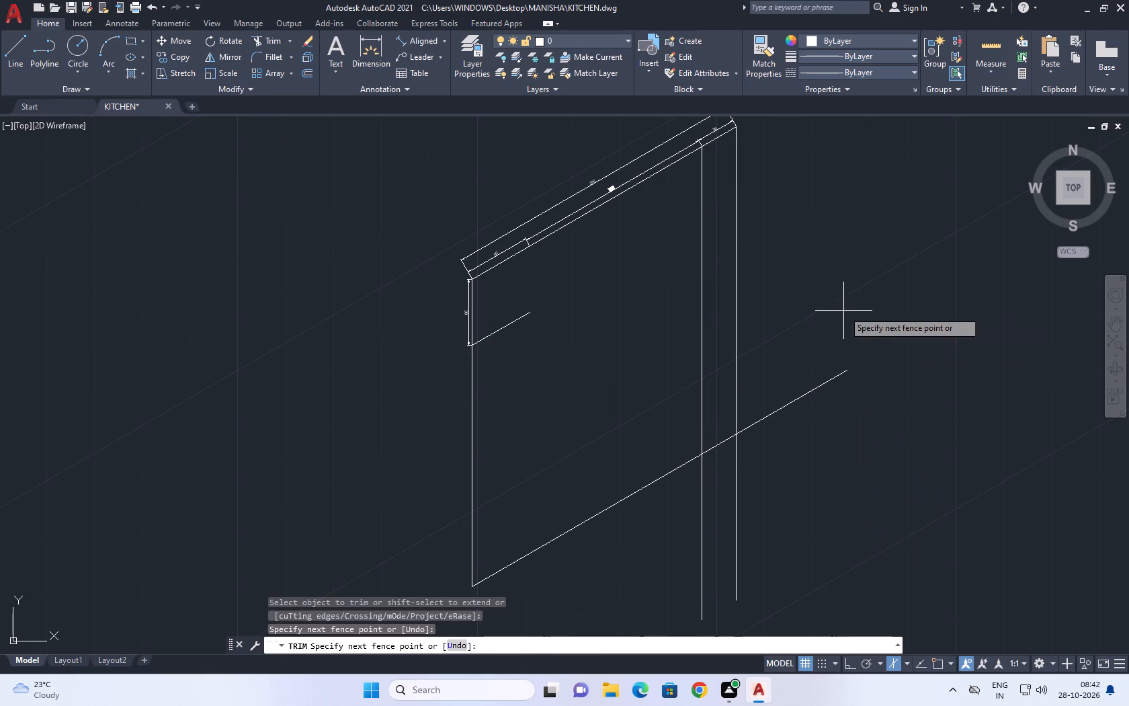
{"action": "left_click", "coordinate": [810, 455]}
{"action": "left_click_drag", "start_coordinate": [810, 455], "coordinate": [801, 455]}
{"action": "left_click", "coordinate": [675, 522]}
{"action": "left_click", "coordinate": [771, 471]}
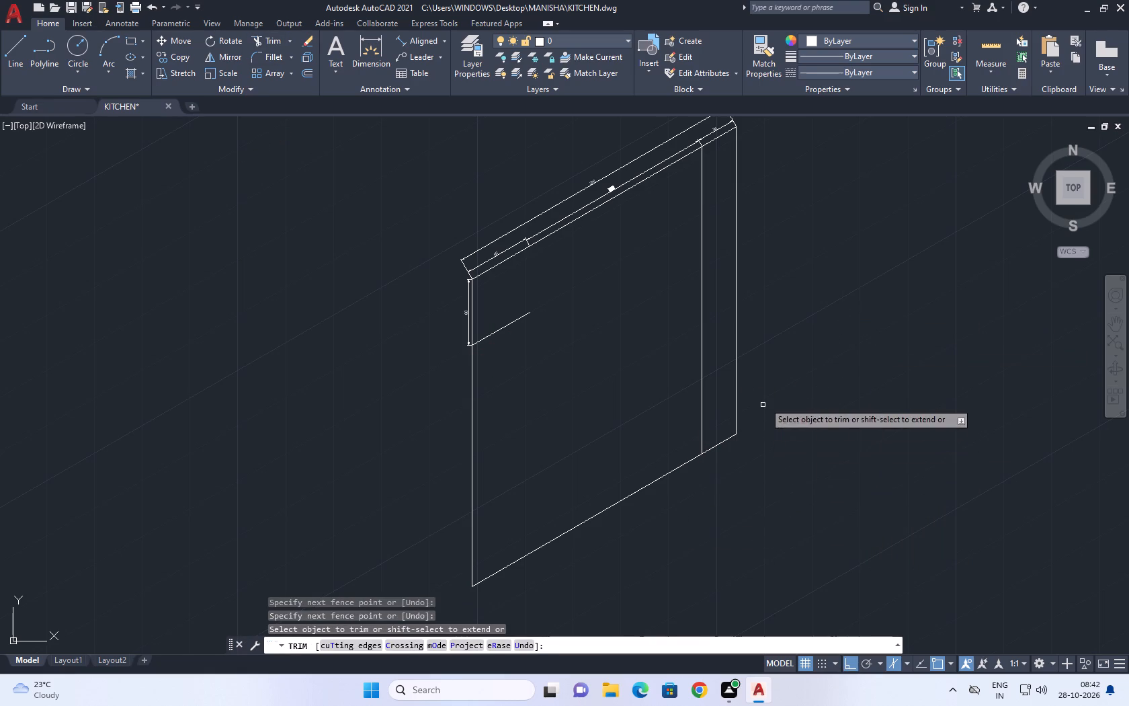
{"action": "right_click", "coordinate": [764, 399]}
{"action": "left_click", "coordinate": [786, 420]}
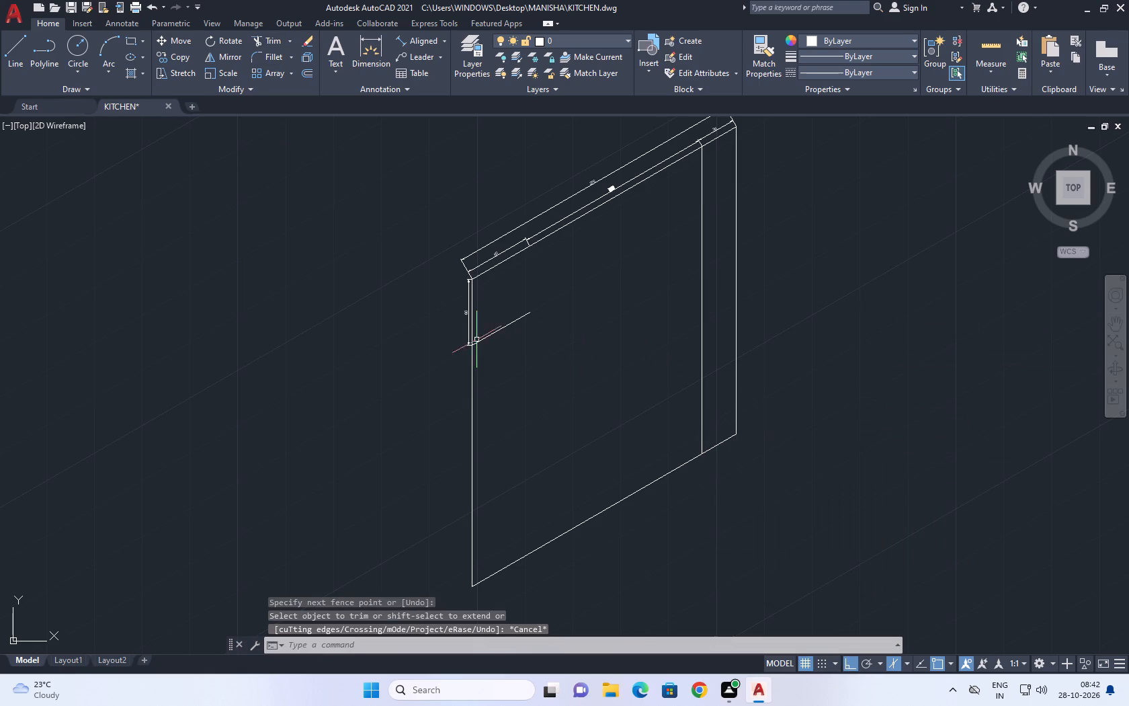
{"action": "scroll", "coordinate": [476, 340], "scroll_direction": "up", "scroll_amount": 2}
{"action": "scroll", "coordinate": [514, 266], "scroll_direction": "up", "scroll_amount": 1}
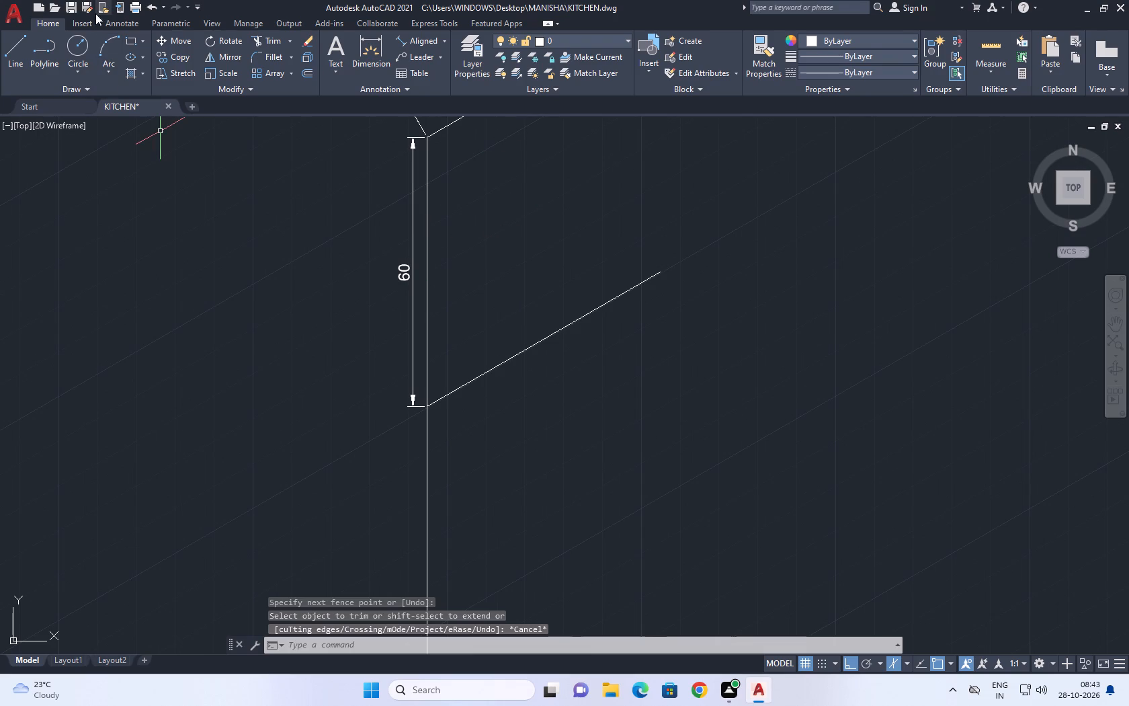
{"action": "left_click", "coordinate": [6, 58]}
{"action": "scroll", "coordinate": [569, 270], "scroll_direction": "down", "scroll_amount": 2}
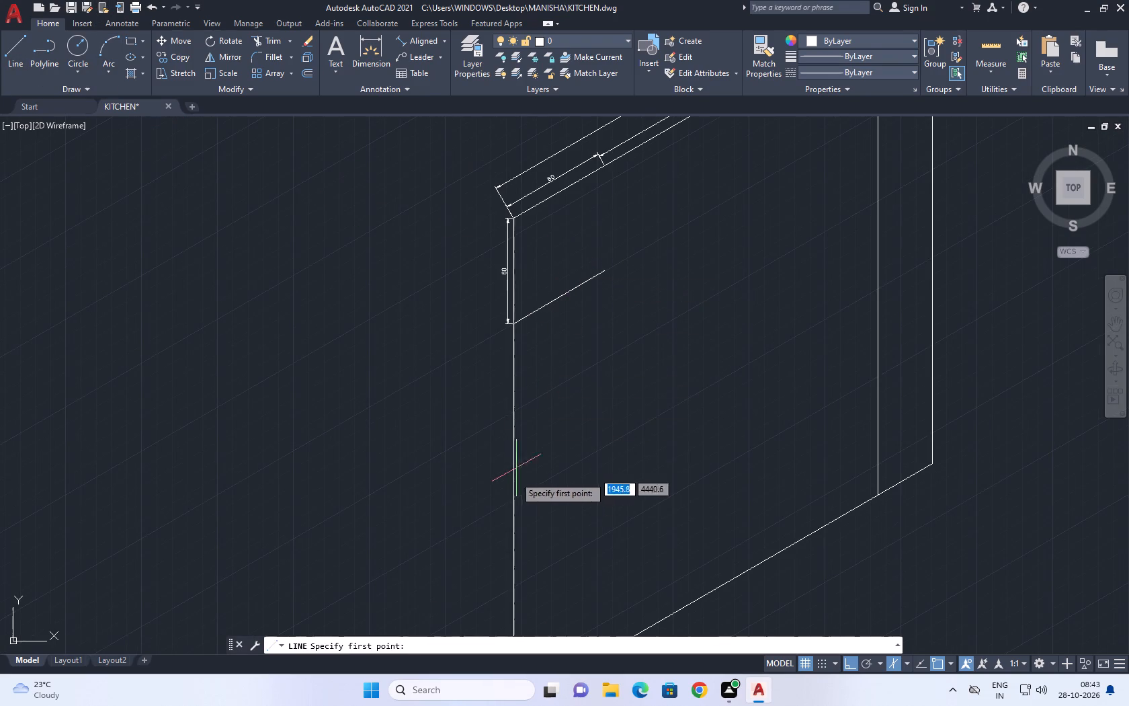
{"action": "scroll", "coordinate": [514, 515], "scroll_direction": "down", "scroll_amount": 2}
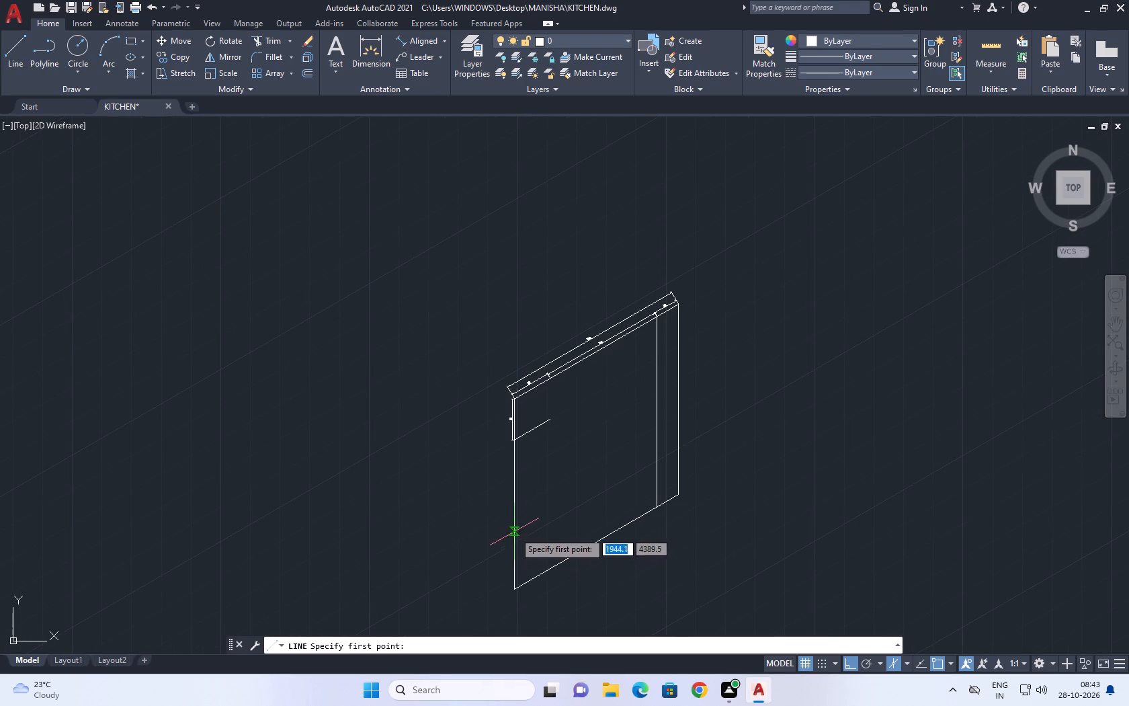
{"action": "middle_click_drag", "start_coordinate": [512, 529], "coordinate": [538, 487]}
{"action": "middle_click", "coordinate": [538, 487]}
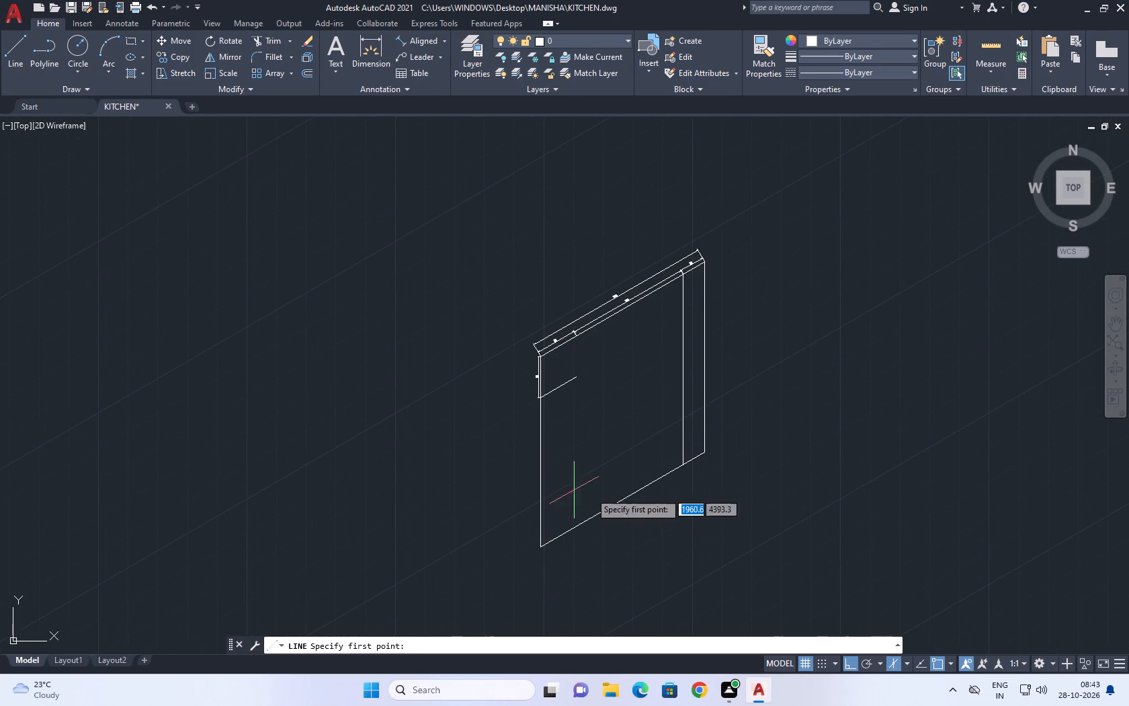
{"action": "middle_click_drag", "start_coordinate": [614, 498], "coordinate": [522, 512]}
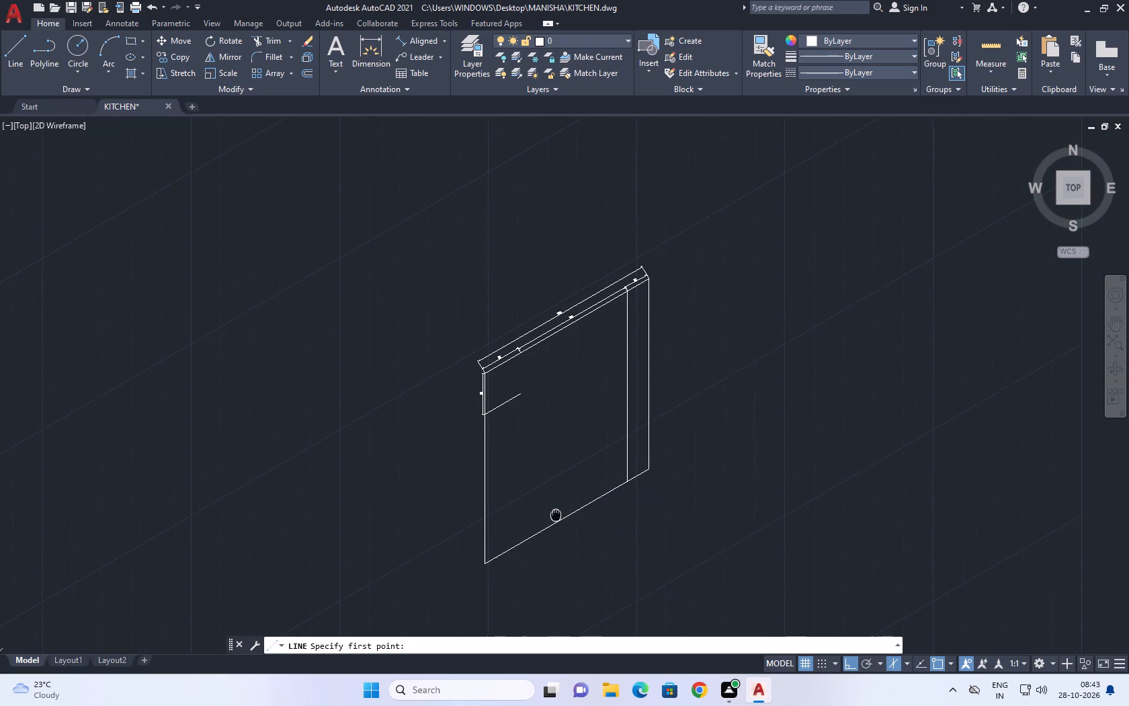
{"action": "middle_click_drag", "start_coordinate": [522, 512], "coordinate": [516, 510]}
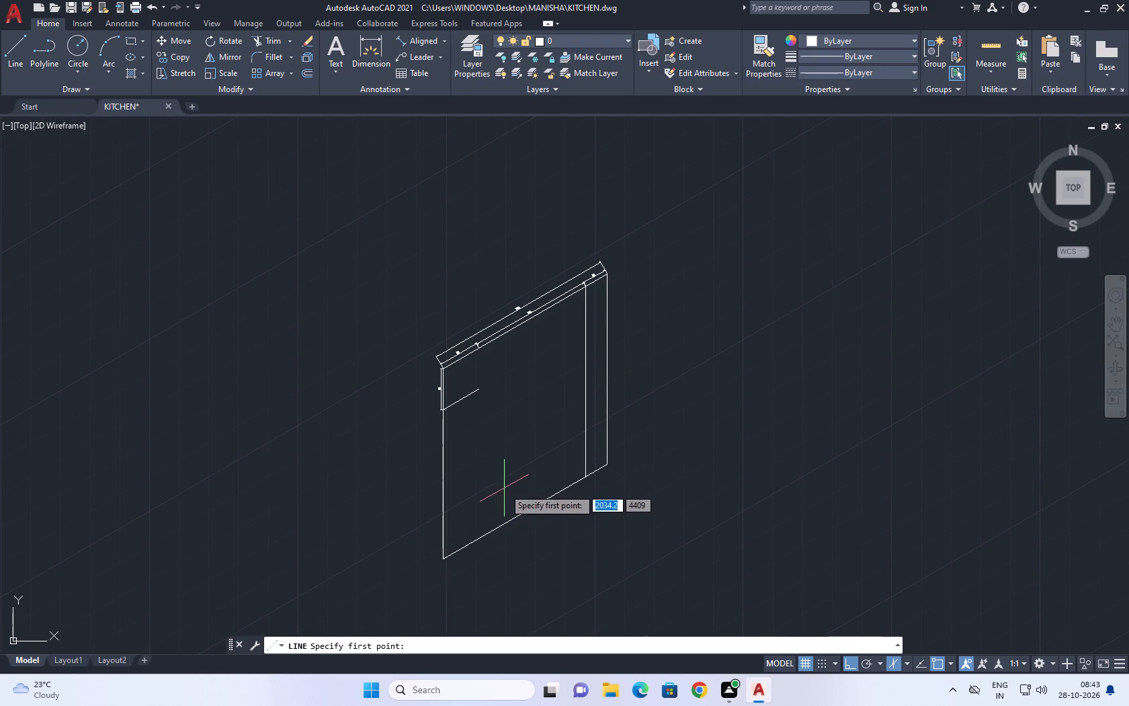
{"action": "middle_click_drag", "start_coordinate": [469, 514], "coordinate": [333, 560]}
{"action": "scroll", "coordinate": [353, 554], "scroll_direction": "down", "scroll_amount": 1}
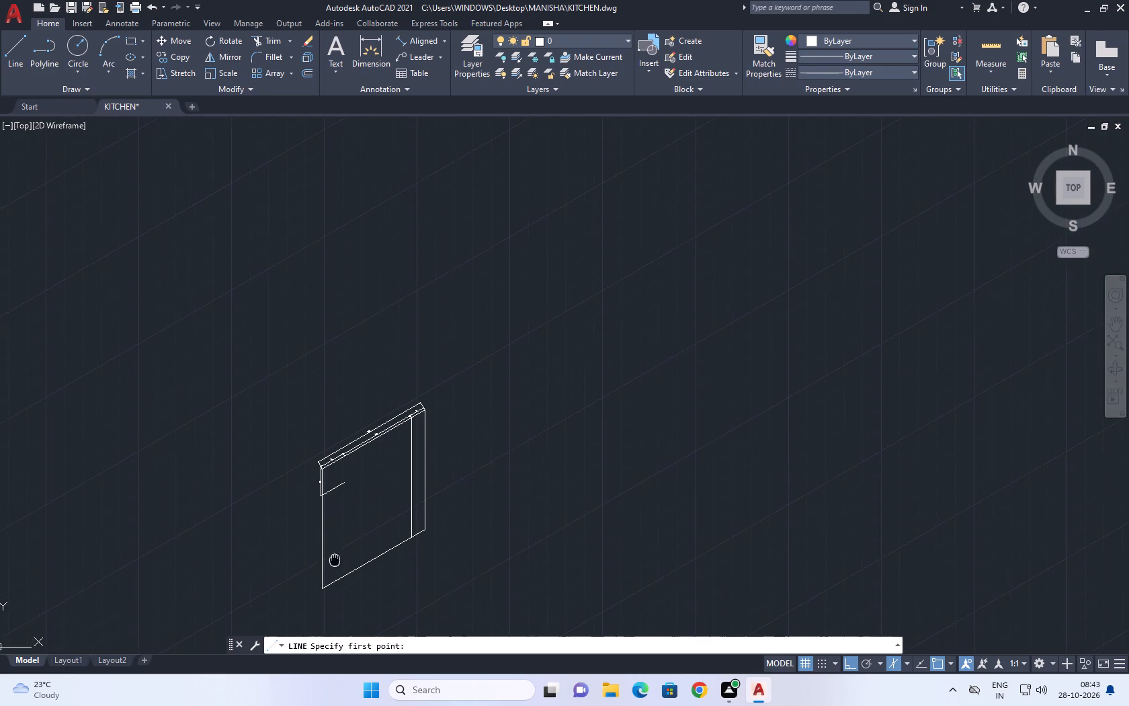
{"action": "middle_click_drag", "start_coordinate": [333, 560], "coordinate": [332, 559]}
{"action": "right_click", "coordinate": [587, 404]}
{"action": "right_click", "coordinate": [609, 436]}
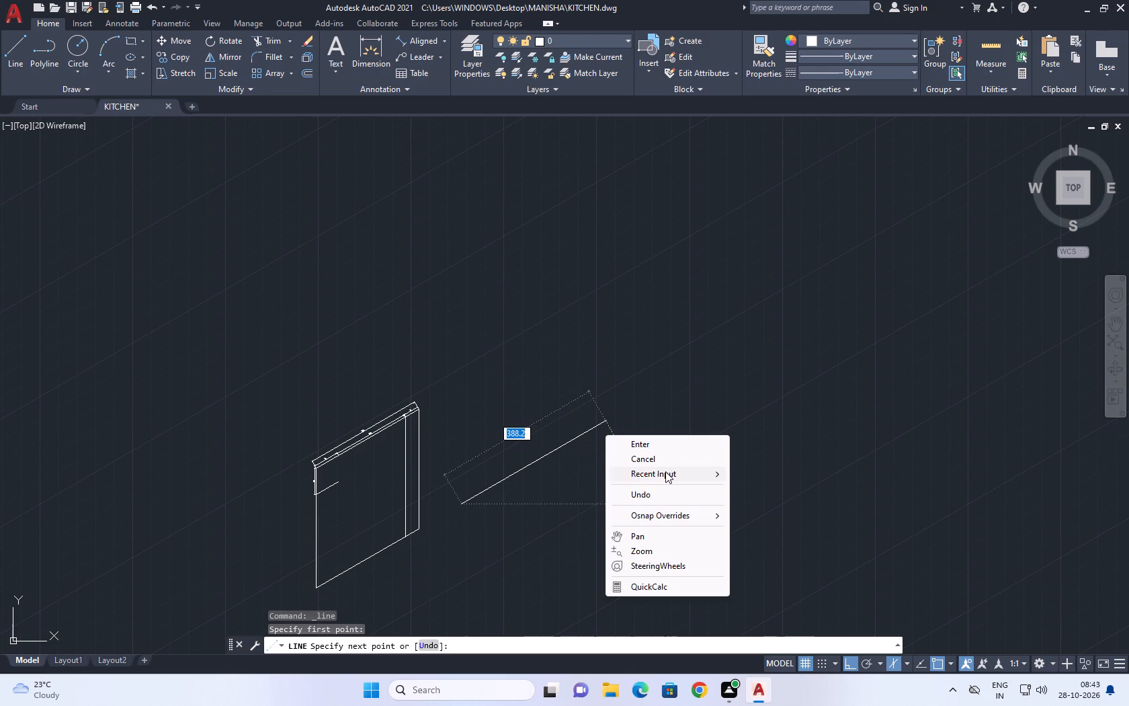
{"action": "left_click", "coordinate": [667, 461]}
Add an aligned dimension for the new vertical's full height, from top corner to base corner, outside the 60 cm dimension.
{"action": "scroll", "coordinate": [319, 488], "scroll_direction": "up", "scroll_amount": 4}
{"action": "middle_click_drag", "start_coordinate": [315, 484], "coordinate": [419, 359]}
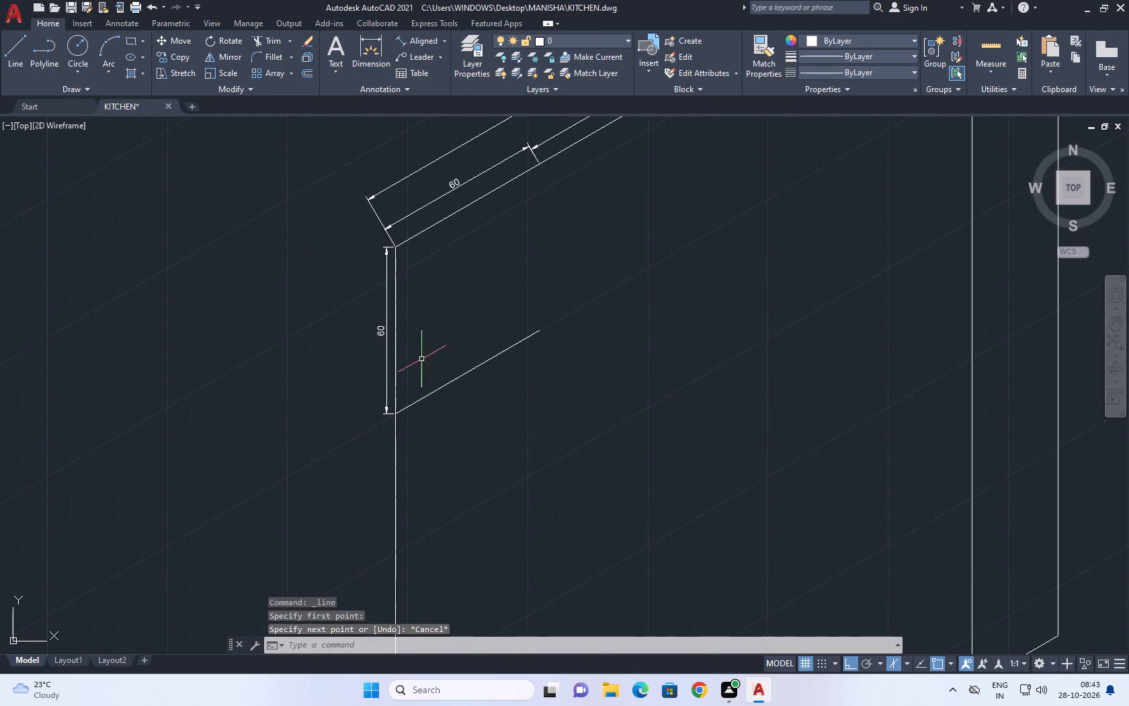
{"action": "middle_click", "coordinate": [400, 388]}
{"action": "scroll", "coordinate": [430, 379], "scroll_direction": "down", "scroll_amount": 3}
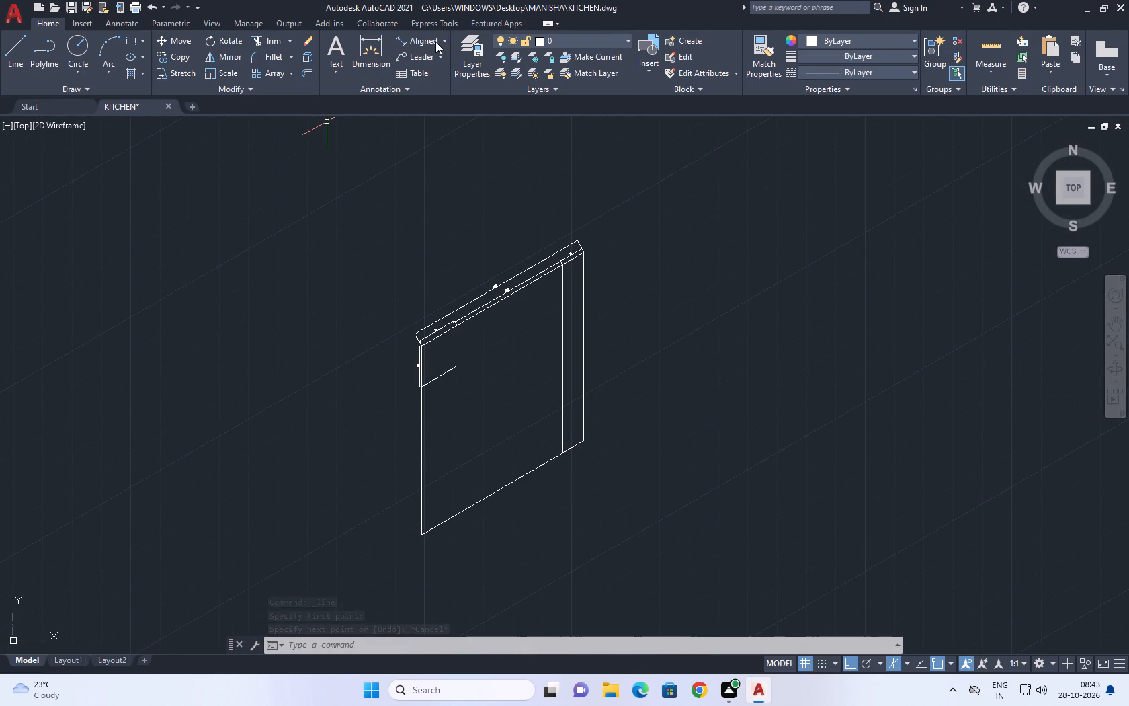
{"action": "left_click", "coordinate": [422, 42]}
{"action": "scroll", "coordinate": [410, 351], "scroll_direction": "up", "scroll_amount": 7}
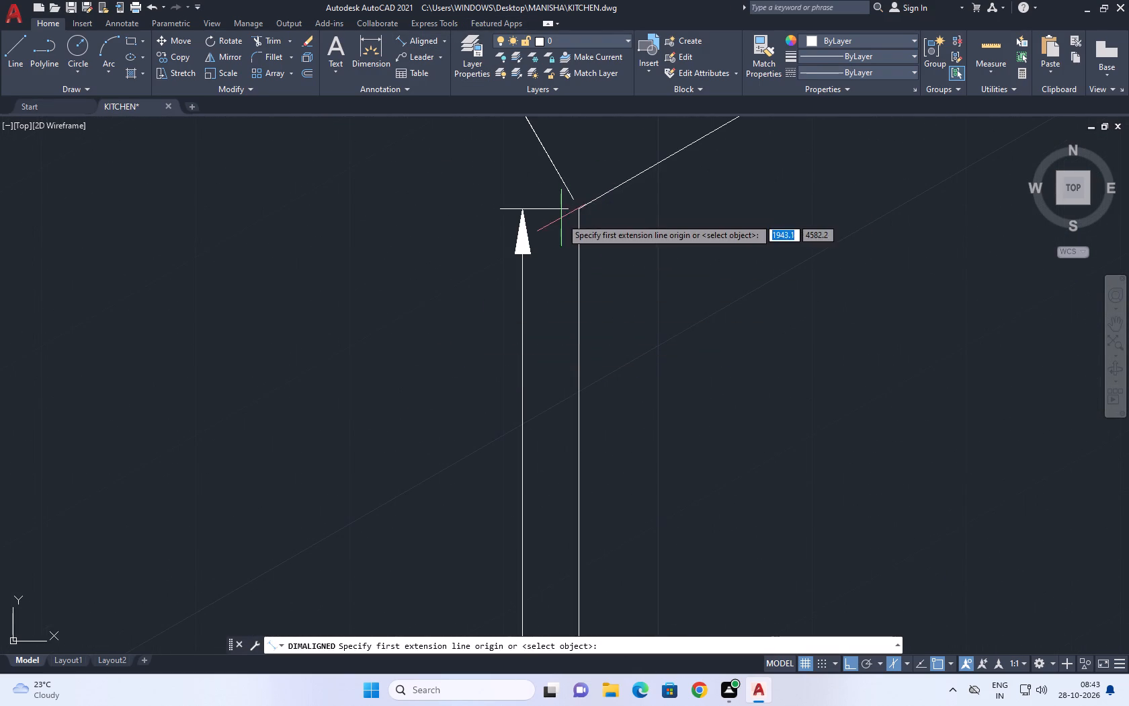
{"action": "left_click", "coordinate": [581, 208]}
{"action": "scroll", "coordinate": [626, 156], "scroll_direction": "down", "scroll_amount": 8}
{"action": "scroll", "coordinate": [638, 417], "scroll_direction": "down", "scroll_amount": 5}
{"action": "scroll", "coordinate": [643, 498], "scroll_direction": "up", "scroll_amount": 3}
{"action": "scroll", "coordinate": [606, 350], "scroll_direction": "up", "scroll_amount": 4}
{"action": "scroll", "coordinate": [607, 350], "scroll_direction": "down", "scroll_amount": 1}
{"action": "left_click", "coordinate": [623, 359]}
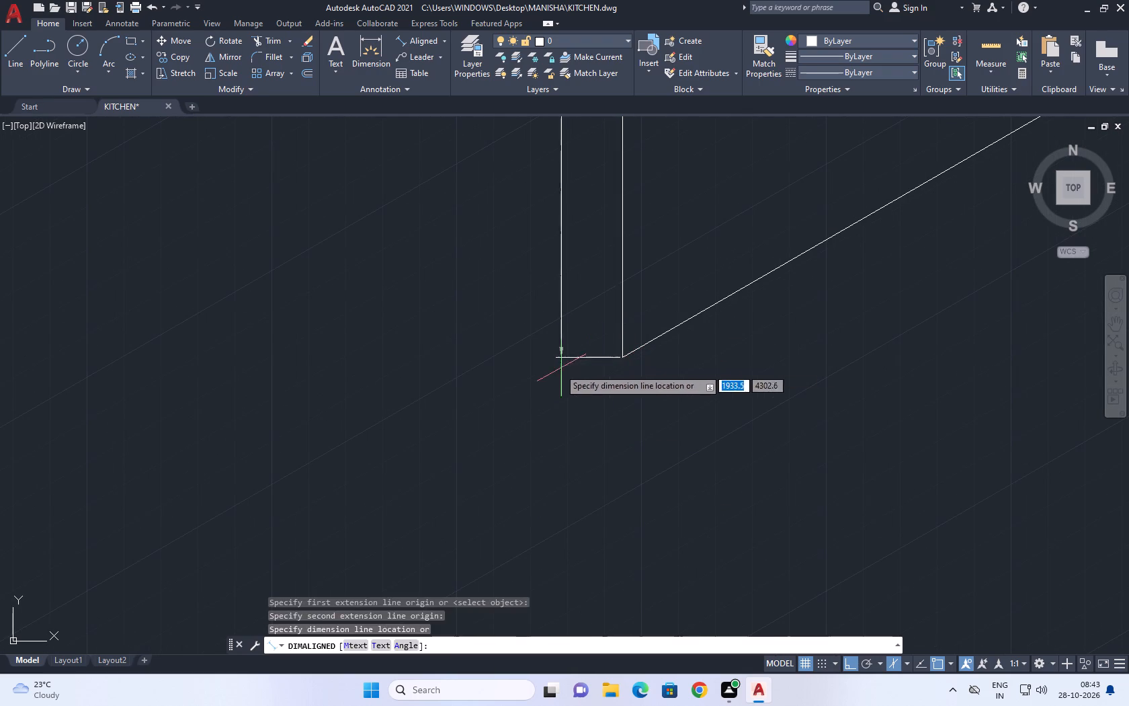
{"action": "left_click", "coordinate": [558, 368]}
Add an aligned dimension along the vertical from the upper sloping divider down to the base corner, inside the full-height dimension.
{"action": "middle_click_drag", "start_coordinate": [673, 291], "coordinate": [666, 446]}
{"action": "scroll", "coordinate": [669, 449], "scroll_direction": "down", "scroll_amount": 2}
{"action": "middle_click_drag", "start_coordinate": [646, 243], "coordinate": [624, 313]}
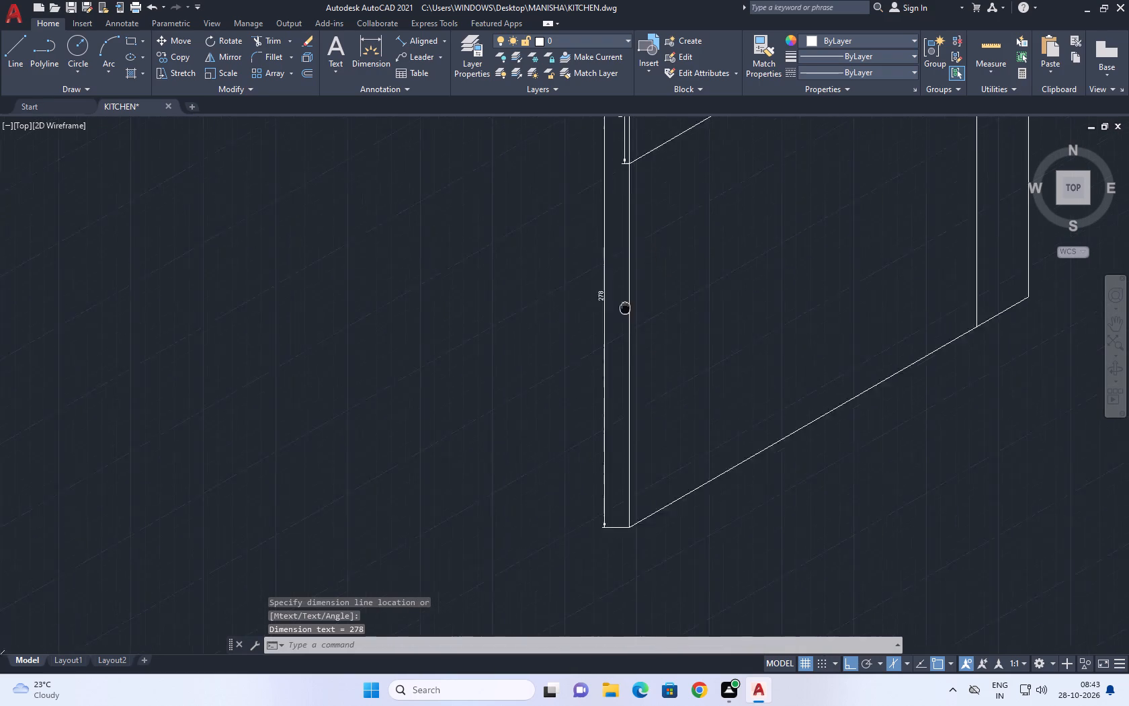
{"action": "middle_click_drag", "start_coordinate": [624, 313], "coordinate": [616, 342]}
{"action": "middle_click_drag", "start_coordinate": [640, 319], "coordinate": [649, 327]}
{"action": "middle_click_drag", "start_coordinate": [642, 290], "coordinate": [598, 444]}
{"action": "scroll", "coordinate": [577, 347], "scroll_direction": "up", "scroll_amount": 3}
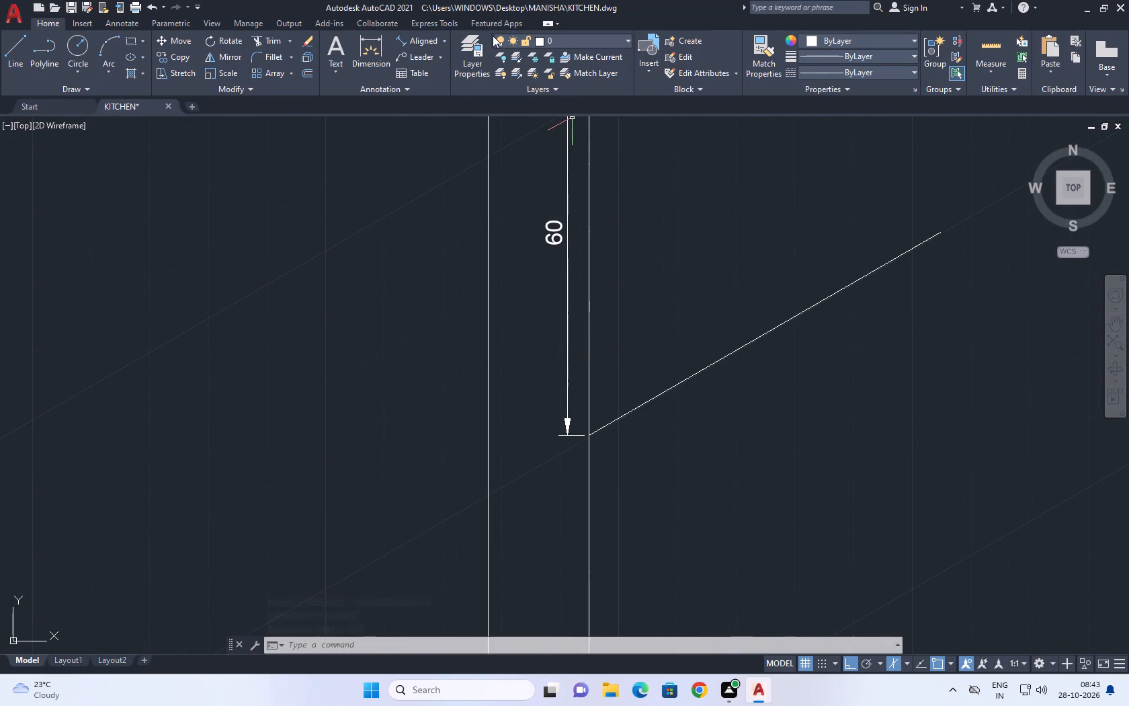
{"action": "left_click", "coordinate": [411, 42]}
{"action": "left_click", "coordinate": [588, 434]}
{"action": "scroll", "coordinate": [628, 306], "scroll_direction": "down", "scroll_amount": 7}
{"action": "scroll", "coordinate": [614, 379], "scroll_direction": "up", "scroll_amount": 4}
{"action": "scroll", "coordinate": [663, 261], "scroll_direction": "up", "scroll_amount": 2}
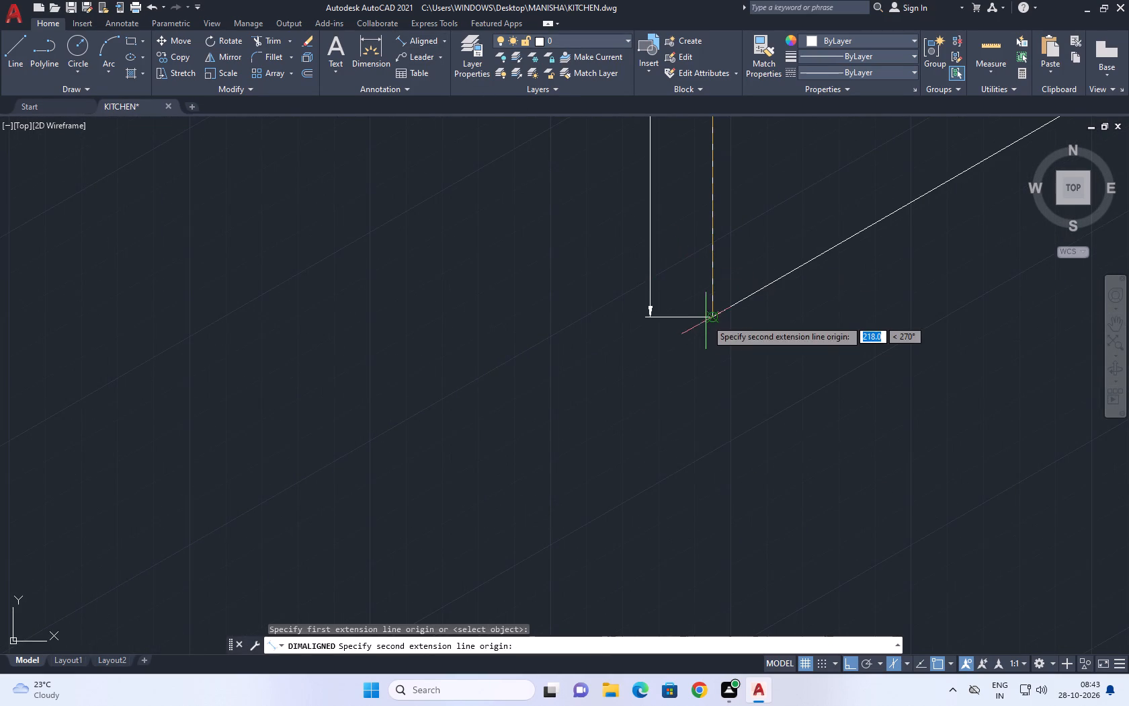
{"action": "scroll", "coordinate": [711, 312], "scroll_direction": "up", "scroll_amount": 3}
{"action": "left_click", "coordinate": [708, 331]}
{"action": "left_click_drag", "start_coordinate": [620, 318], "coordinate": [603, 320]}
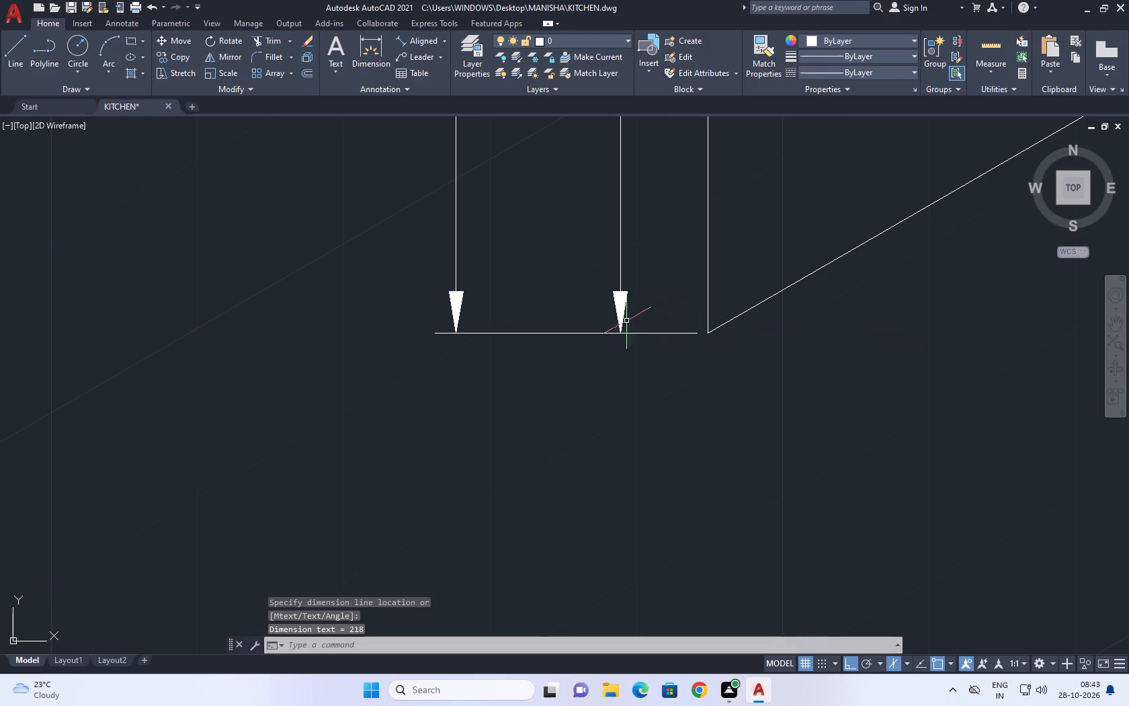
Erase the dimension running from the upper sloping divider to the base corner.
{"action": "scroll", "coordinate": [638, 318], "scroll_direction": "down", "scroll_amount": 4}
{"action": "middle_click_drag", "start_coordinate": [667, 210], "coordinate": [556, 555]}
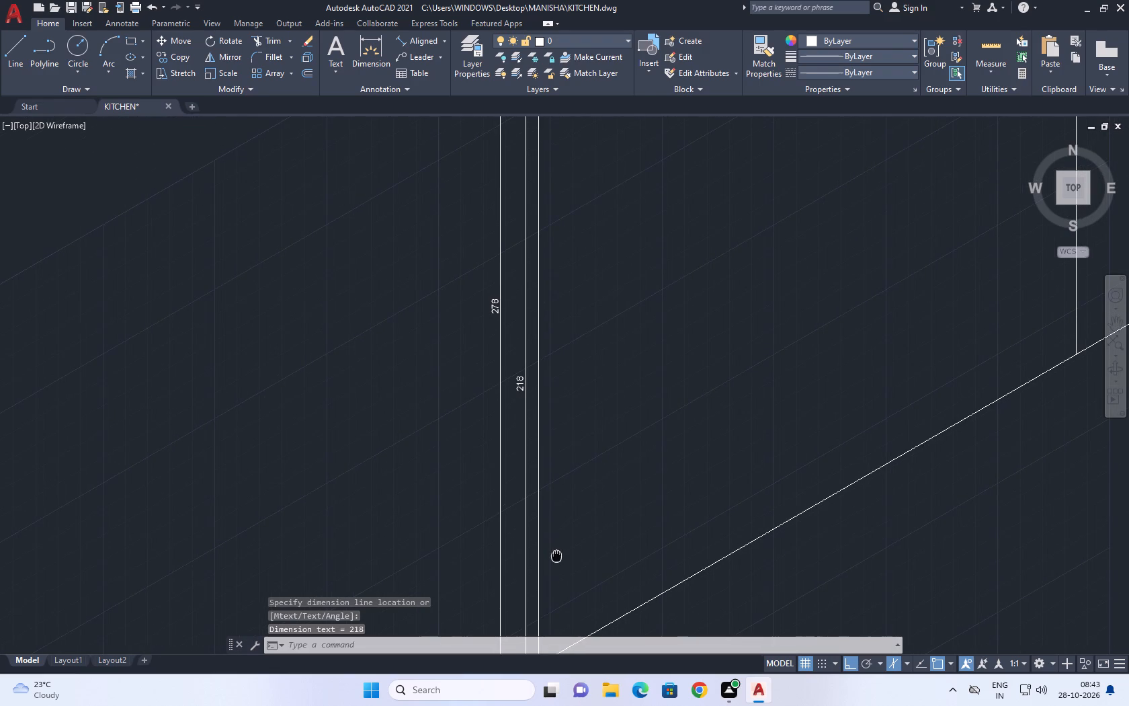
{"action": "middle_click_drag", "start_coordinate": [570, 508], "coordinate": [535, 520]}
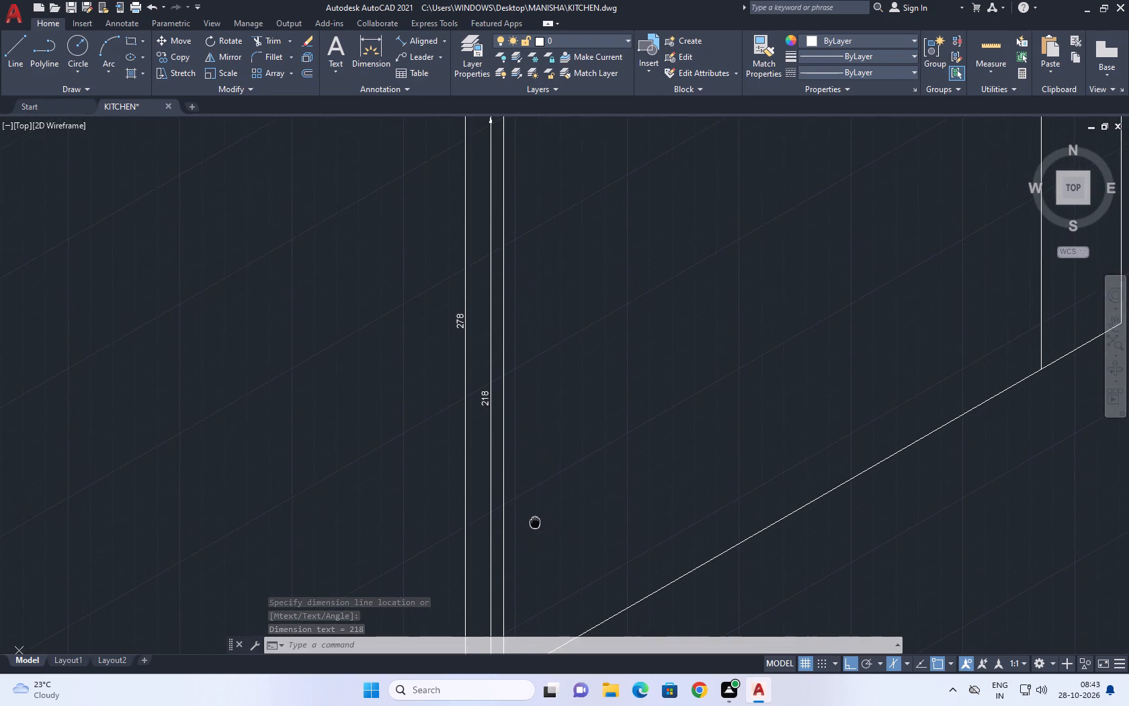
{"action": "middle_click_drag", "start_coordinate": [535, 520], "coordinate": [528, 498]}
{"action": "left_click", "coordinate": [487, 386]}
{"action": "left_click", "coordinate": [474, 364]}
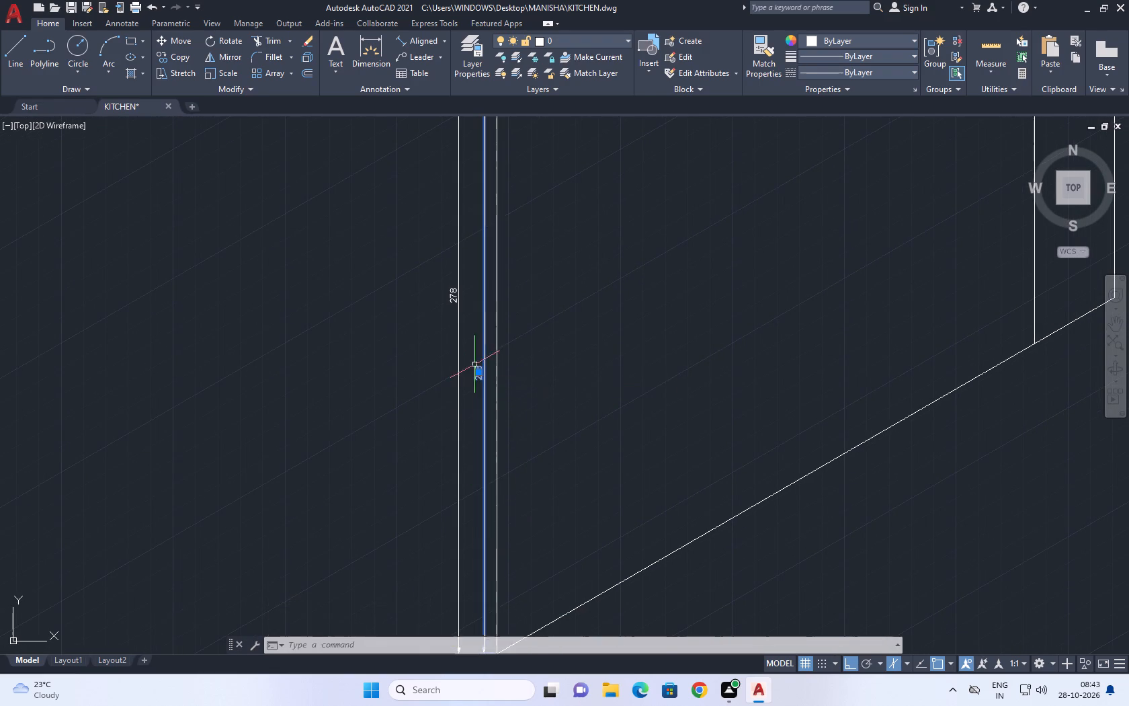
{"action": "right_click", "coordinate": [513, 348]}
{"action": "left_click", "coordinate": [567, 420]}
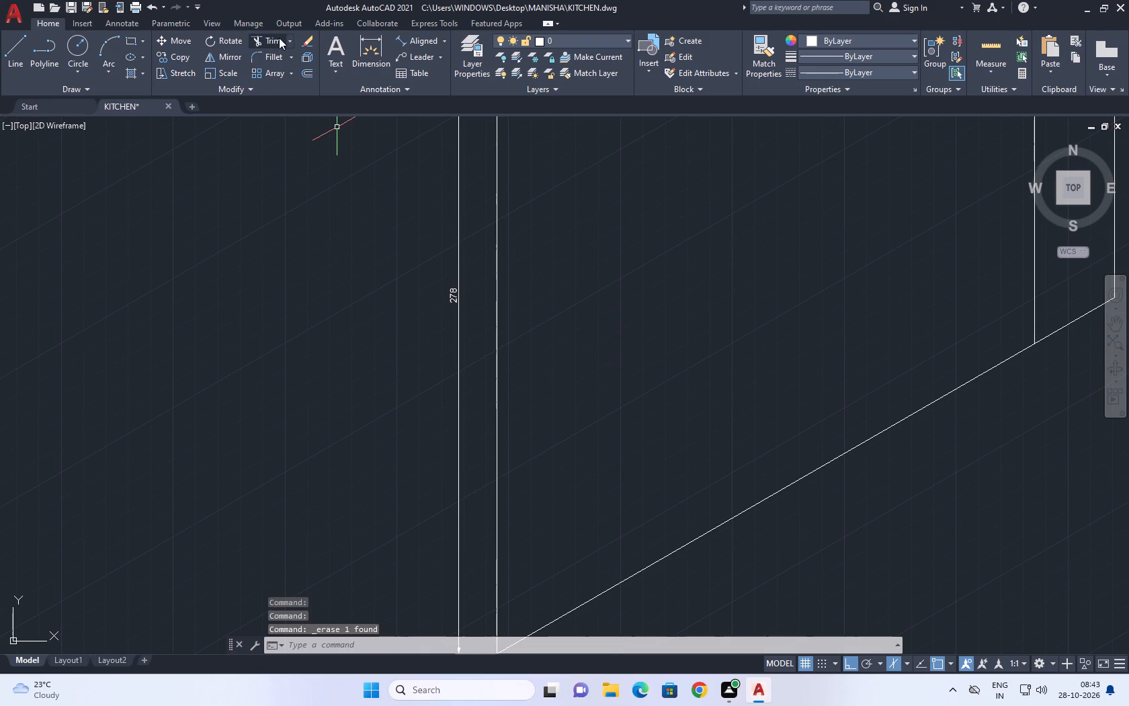
Add an aligned dimension reaching 90 cm up the vertical from the base corner, placed inside the full-height dimension.
{"action": "left_click", "coordinate": [434, 42]}
{"action": "scroll", "coordinate": [503, 271], "scroll_direction": "down", "scroll_amount": 2}
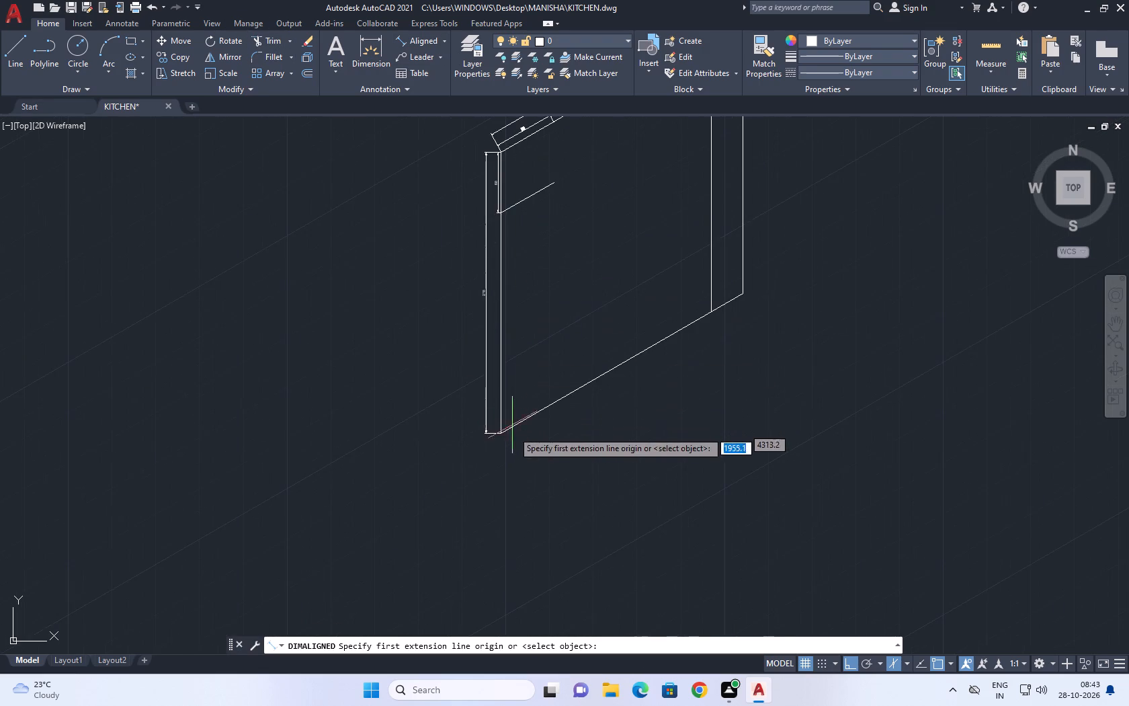
{"action": "scroll", "coordinate": [513, 434], "scroll_direction": "up", "scroll_amount": 3}
{"action": "scroll", "coordinate": [452, 433], "scroll_direction": "up", "scroll_amount": 2}
{"action": "left_click", "coordinate": [465, 441]}
{"action": "scroll", "coordinate": [456, 290], "scroll_direction": "down", "scroll_amount": 5}
{"action": "middle_click_drag", "start_coordinate": [470, 196], "coordinate": [470, 232]}
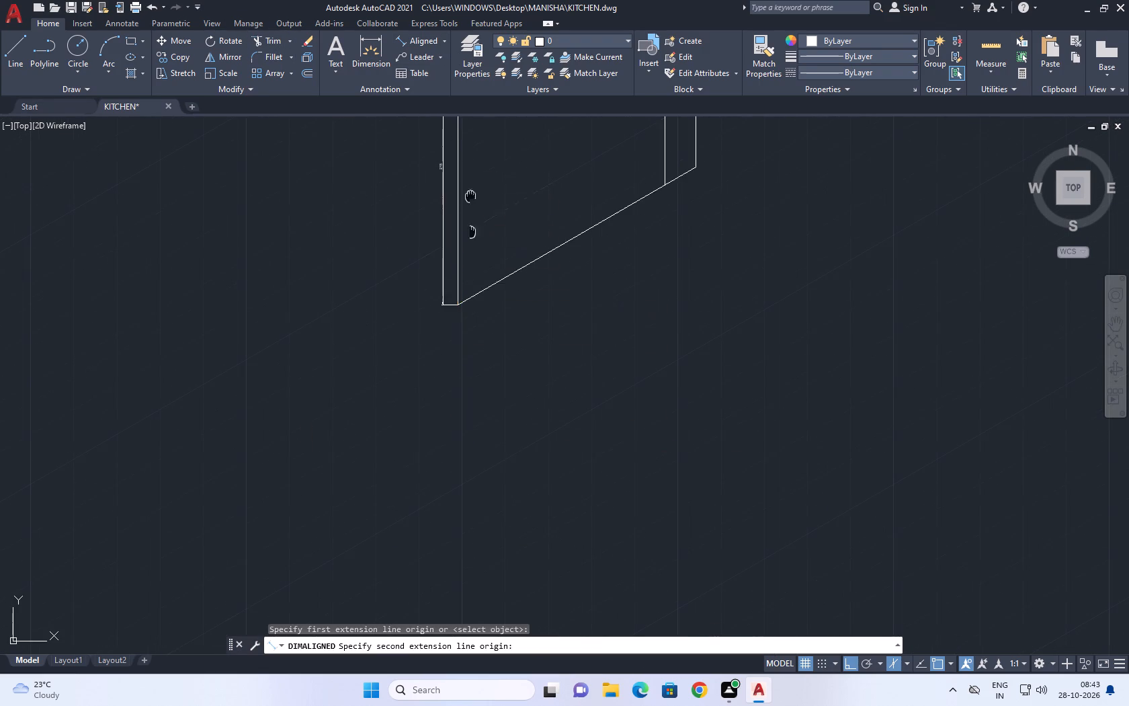
{"action": "middle_click_drag", "start_coordinate": [470, 232], "coordinate": [483, 469]}
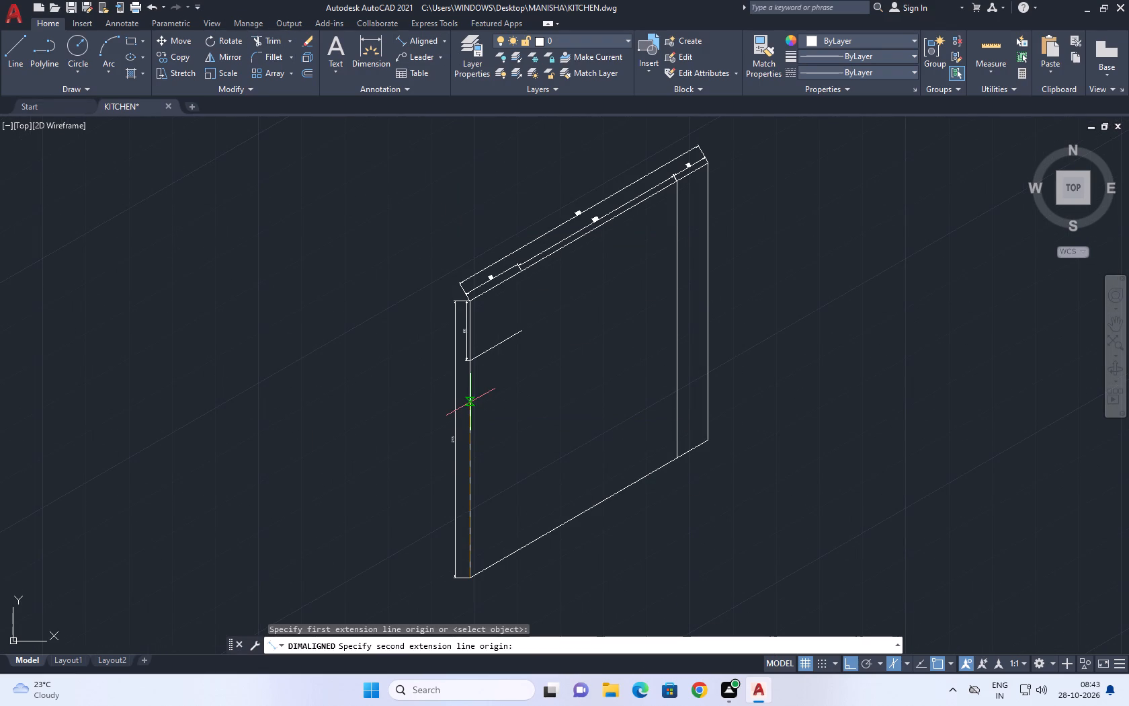
{"action": "type", "text": "90"}
{"action": "key", "text": "Return"}
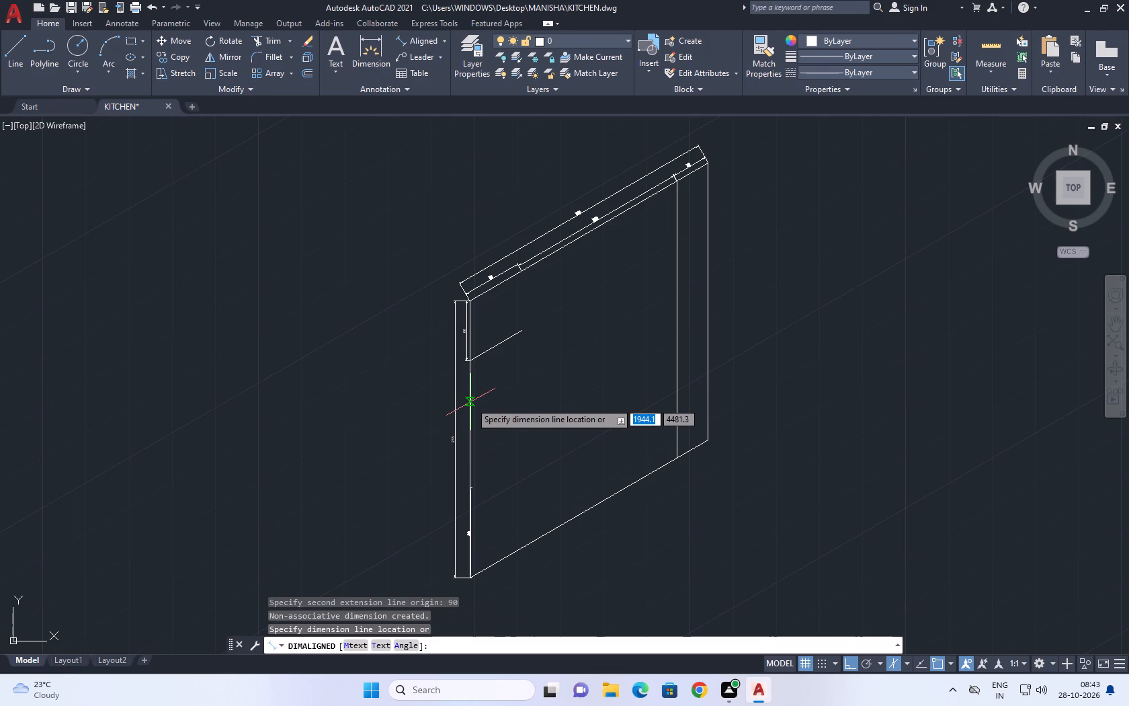
{"action": "scroll", "coordinate": [448, 518], "scroll_direction": "up", "scroll_amount": 3}
{"action": "left_click", "coordinate": [495, 413]}
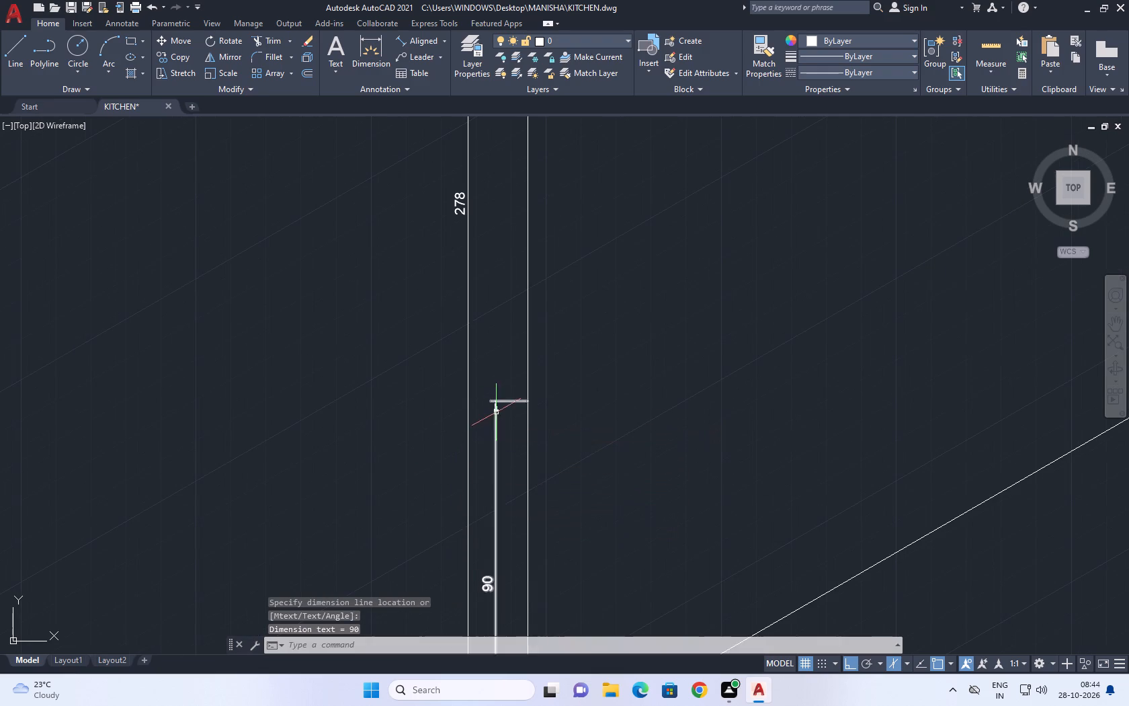
Draw a short sloping divider from the vertical at the top of the 90 cm dimension, parallel to the base line.
{"action": "scroll", "coordinate": [593, 325], "scroll_direction": "down", "scroll_amount": 3}
{"action": "middle_click_drag", "start_coordinate": [593, 325], "coordinate": [580, 393]}
{"action": "middle_click_drag", "start_coordinate": [564, 409], "coordinate": [449, 448]}
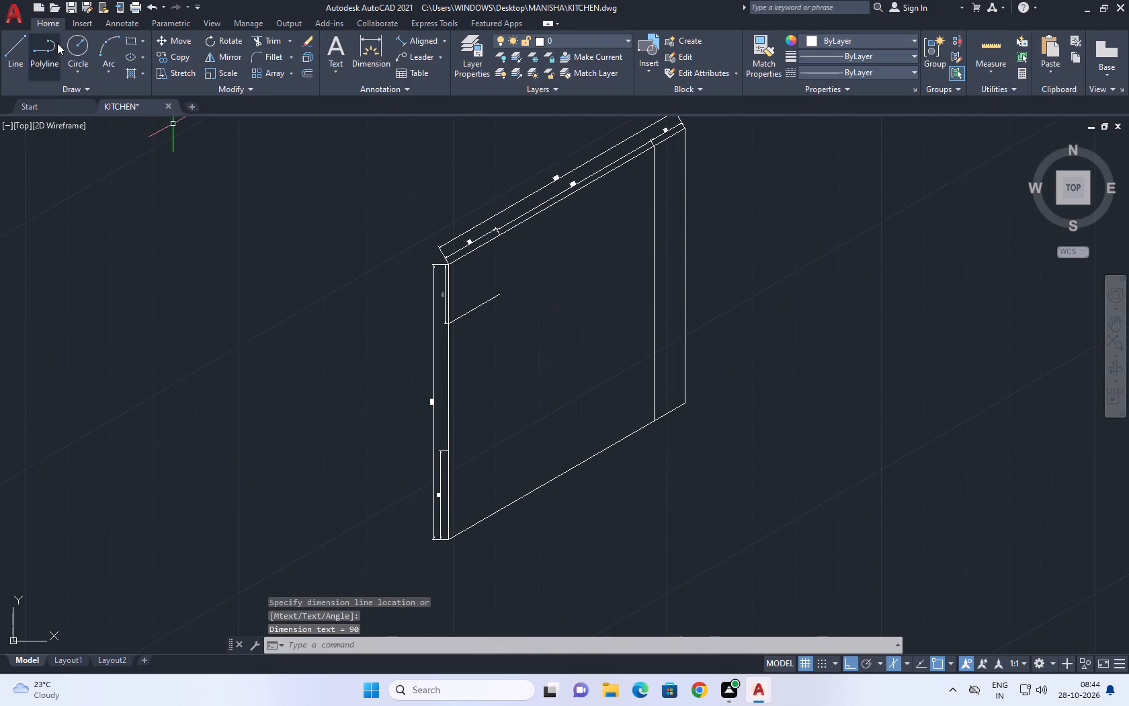
{"action": "left_click", "coordinate": [7, 48]}
{"action": "middle_click_drag", "start_coordinate": [542, 408], "coordinate": [519, 428]}
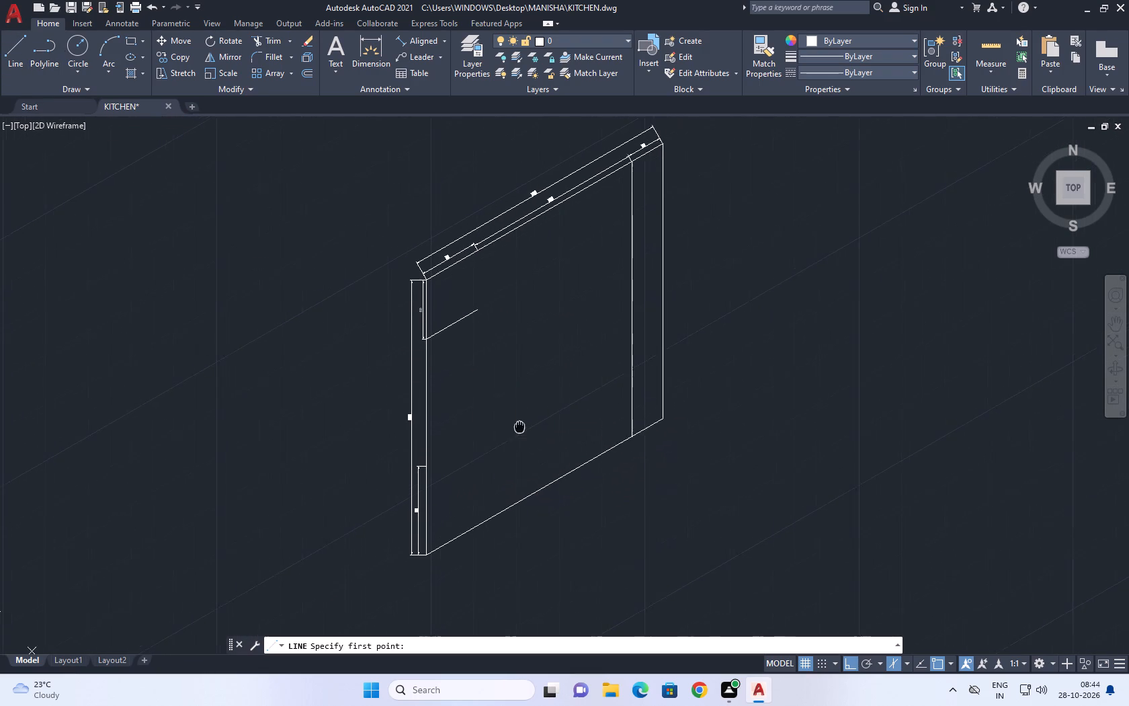
{"action": "middle_click_drag", "start_coordinate": [519, 428], "coordinate": [540, 537]}
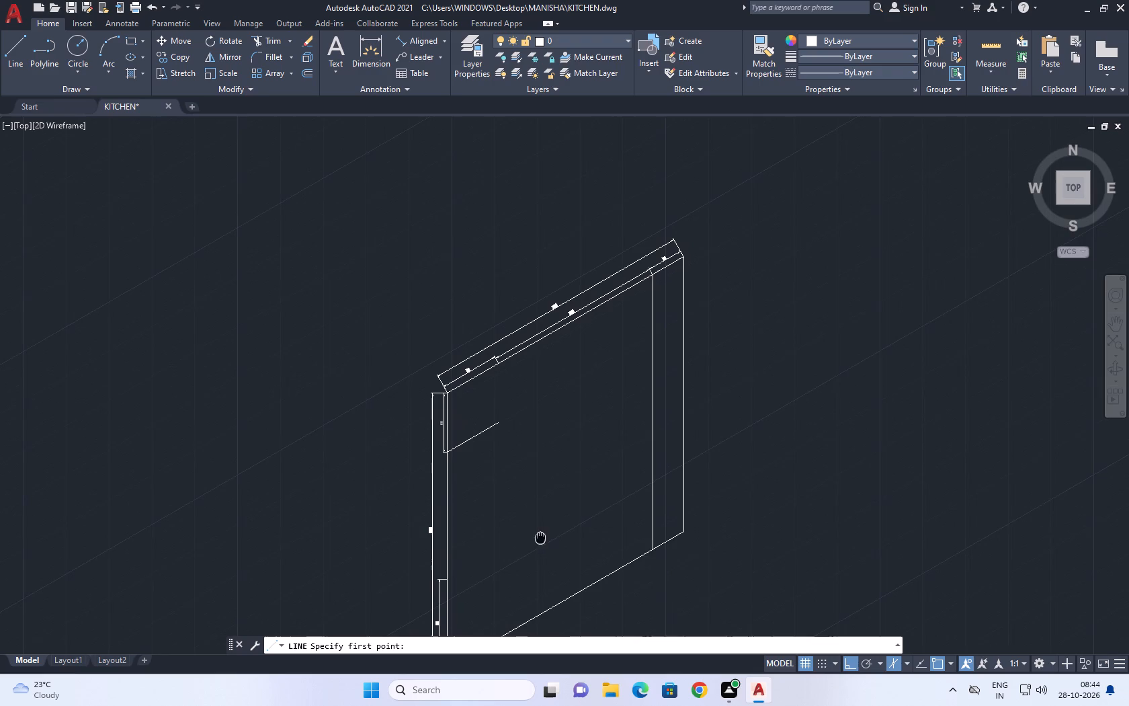
{"action": "middle_click_drag", "start_coordinate": [540, 537], "coordinate": [538, 537]}
{"action": "middle_click_drag", "start_coordinate": [536, 501], "coordinate": [507, 411]}
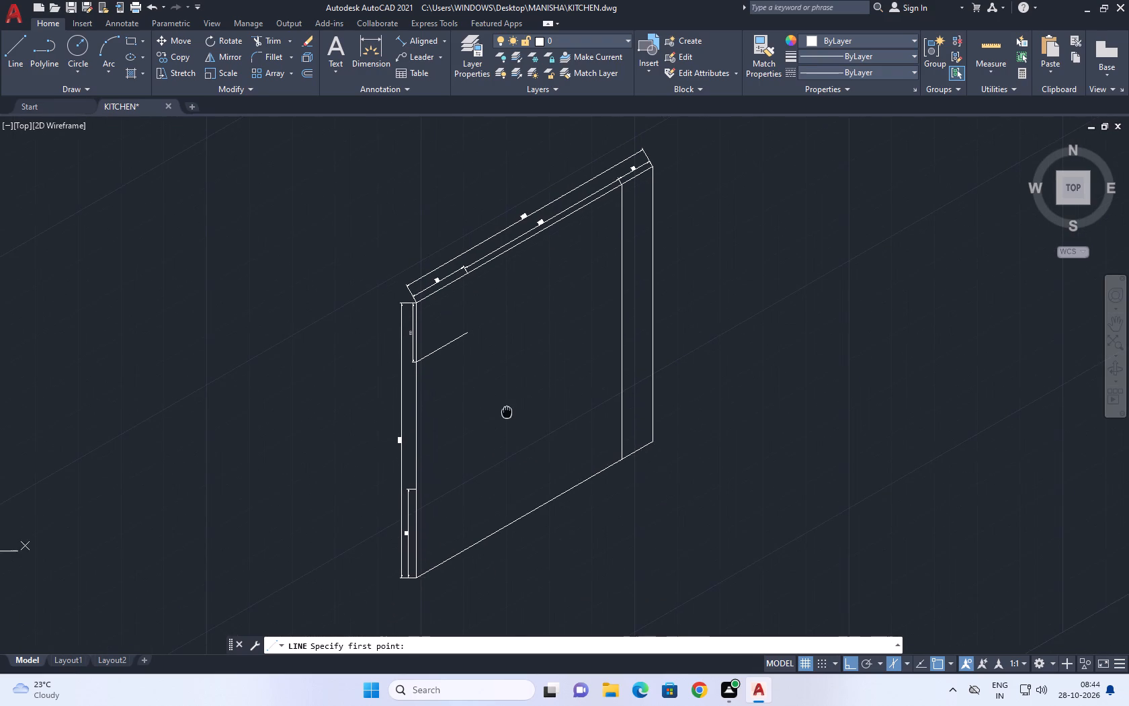
{"action": "middle_click_drag", "start_coordinate": [507, 411], "coordinate": [507, 409]}
{"action": "scroll", "coordinate": [423, 484], "scroll_direction": "up", "scroll_amount": 3}
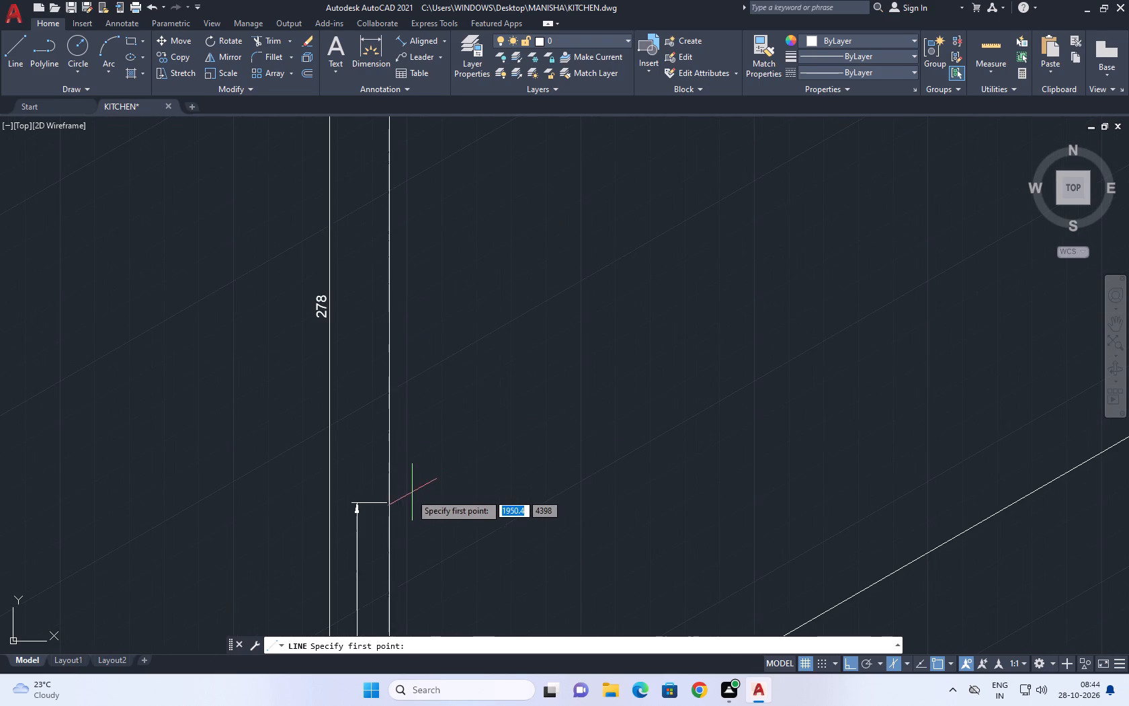
{"action": "left_click", "coordinate": [392, 499]}
{"action": "scroll", "coordinate": [644, 376], "scroll_direction": "down", "scroll_amount": 5}
{"action": "scroll", "coordinate": [682, 353], "scroll_direction": "up", "scroll_amount": 3}
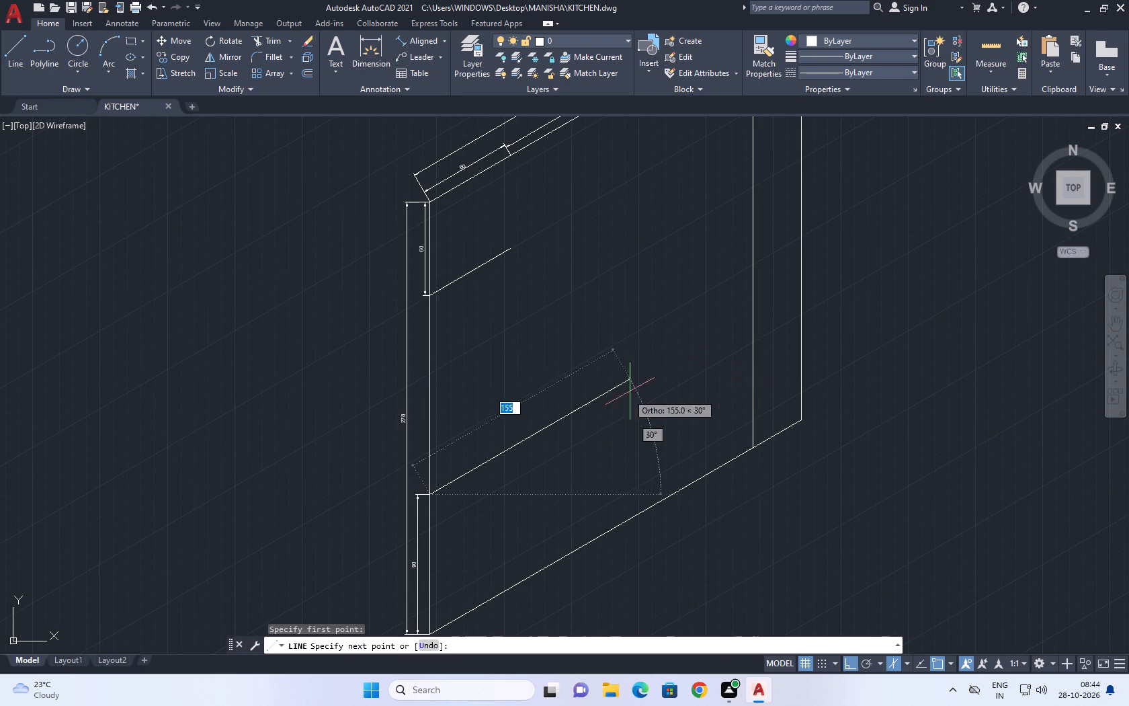
{"action": "left_click", "coordinate": [515, 460]}
{"action": "right_click", "coordinate": [558, 434]}
{"action": "left_click", "coordinate": [645, 457]}
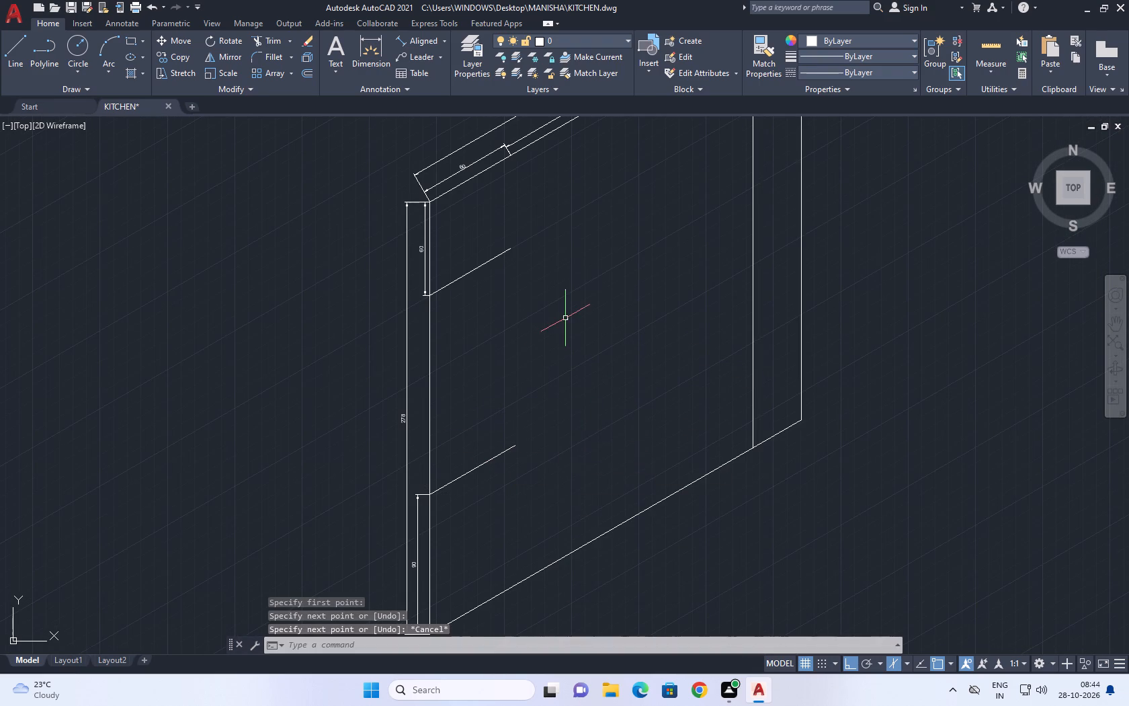
Draw a vertical line from the end of the 60 cm bay on the top edge down past the sloping base line.
{"action": "middle_click_drag", "start_coordinate": [572, 324], "coordinate": [597, 431]}
{"action": "middle_click", "coordinate": [597, 431]}
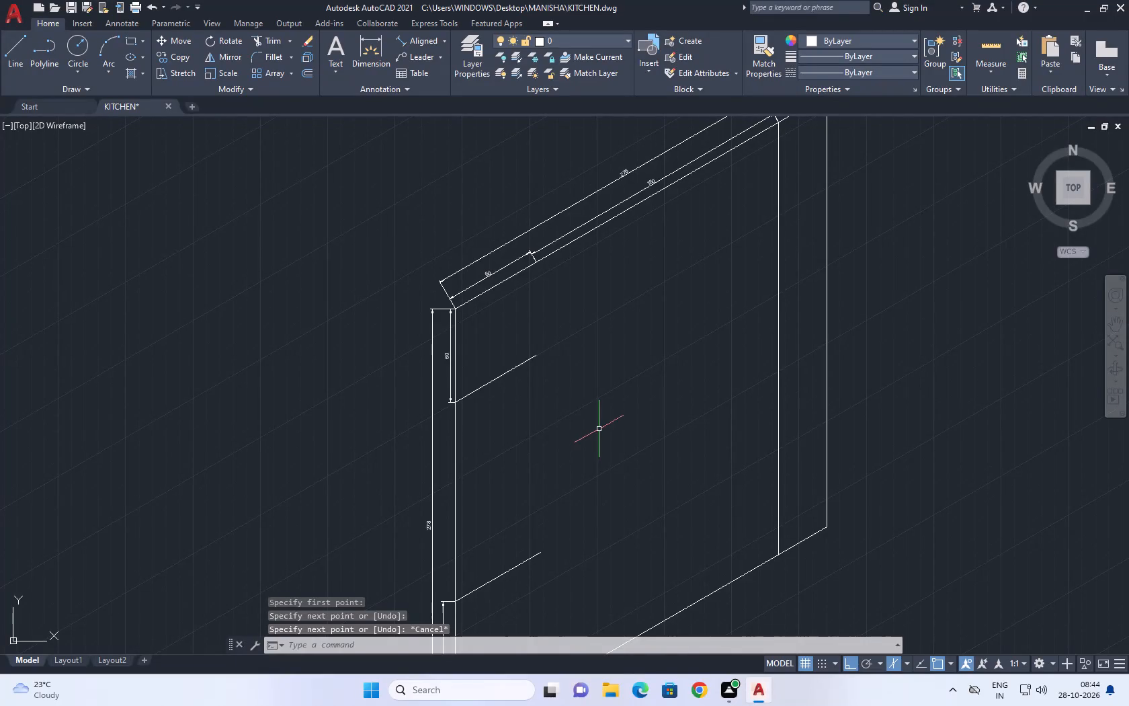
{"action": "middle_click_drag", "start_coordinate": [526, 340], "coordinate": [549, 467]}
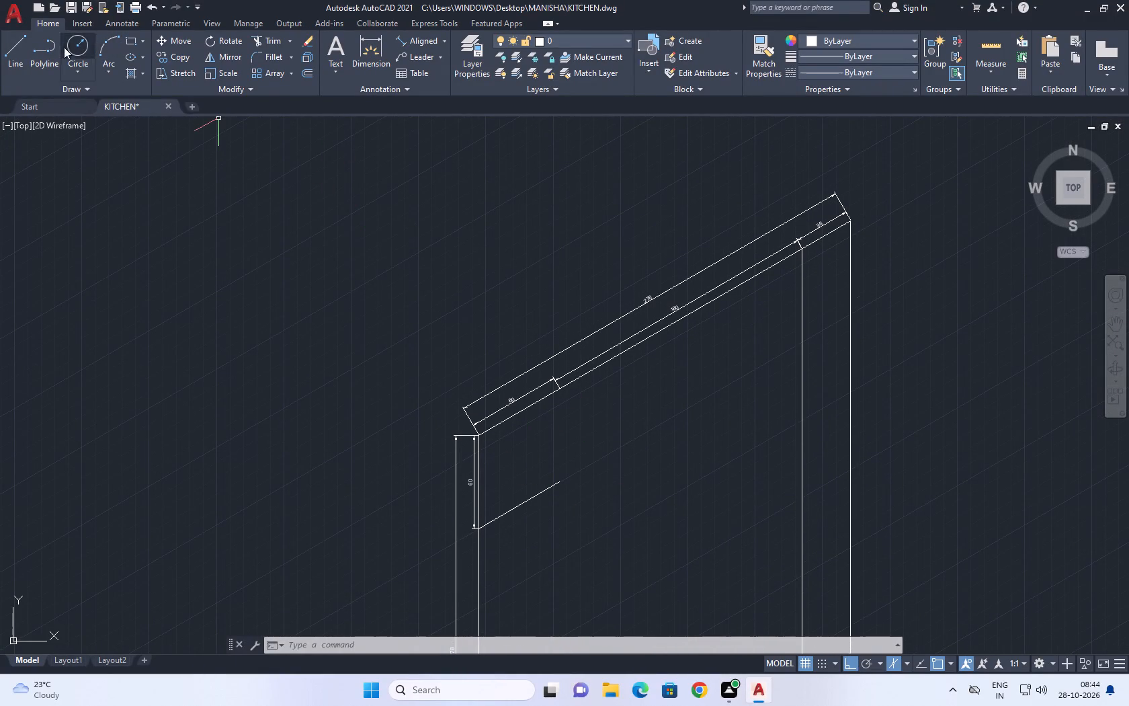
{"action": "left_click", "coordinate": [13, 45]}
{"action": "scroll", "coordinate": [550, 395], "scroll_direction": "up", "scroll_amount": 1}
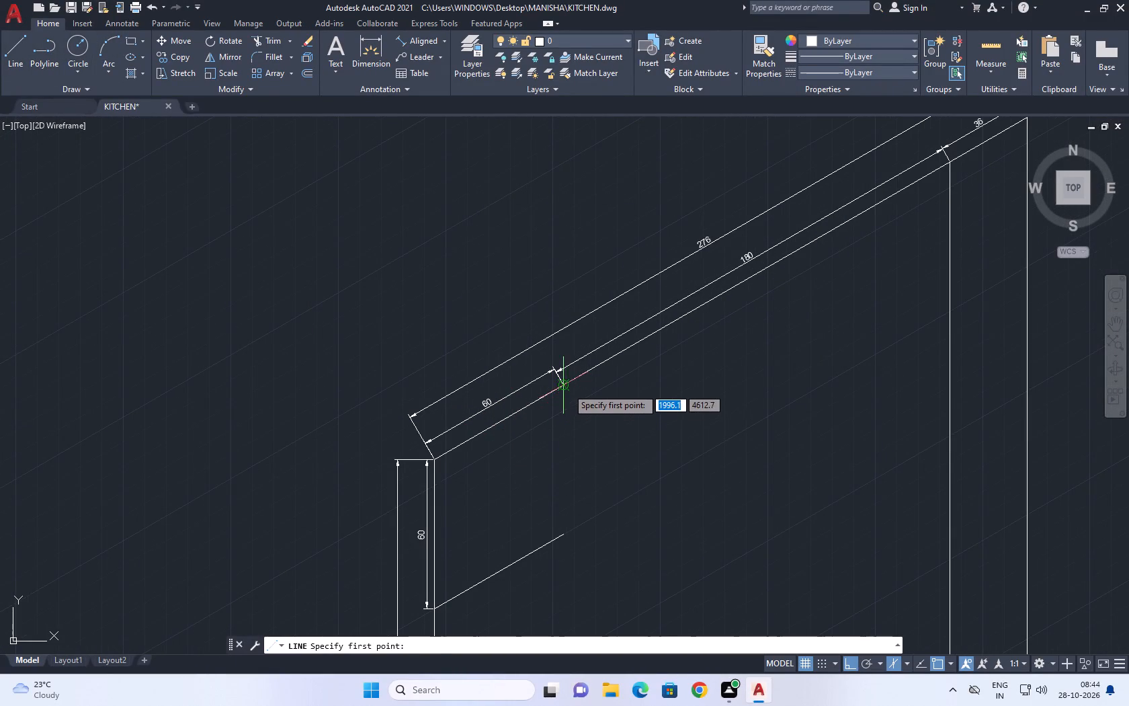
{"action": "left_click", "coordinate": [567, 384]}
{"action": "scroll", "coordinate": [547, 487], "scroll_direction": "down", "scroll_amount": 5}
{"action": "scroll", "coordinate": [567, 498], "scroll_direction": "up", "scroll_amount": 1}
{"action": "scroll", "coordinate": [561, 519], "scroll_direction": "down", "scroll_amount": 1}
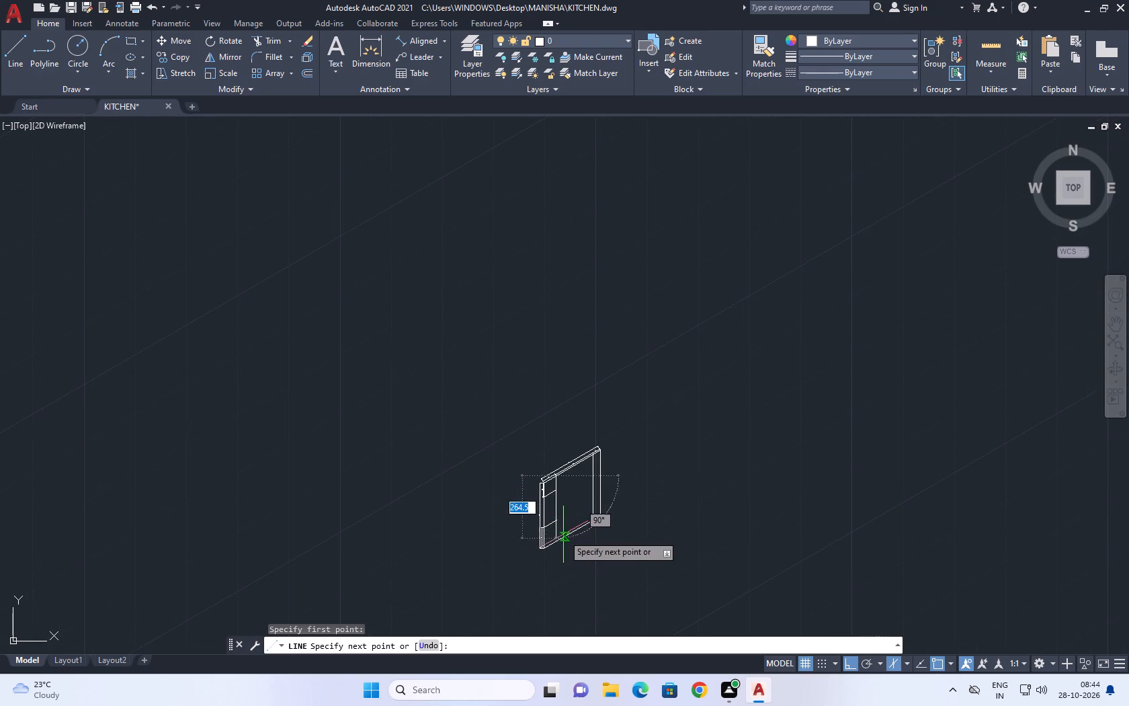
{"action": "middle_click_drag", "start_coordinate": [562, 535], "coordinate": [553, 467]}
{"action": "scroll", "coordinate": [544, 473], "scroll_direction": "up", "scroll_amount": 3}
{"action": "left_click", "coordinate": [552, 516]}
{"action": "right_click", "coordinate": [592, 516]}
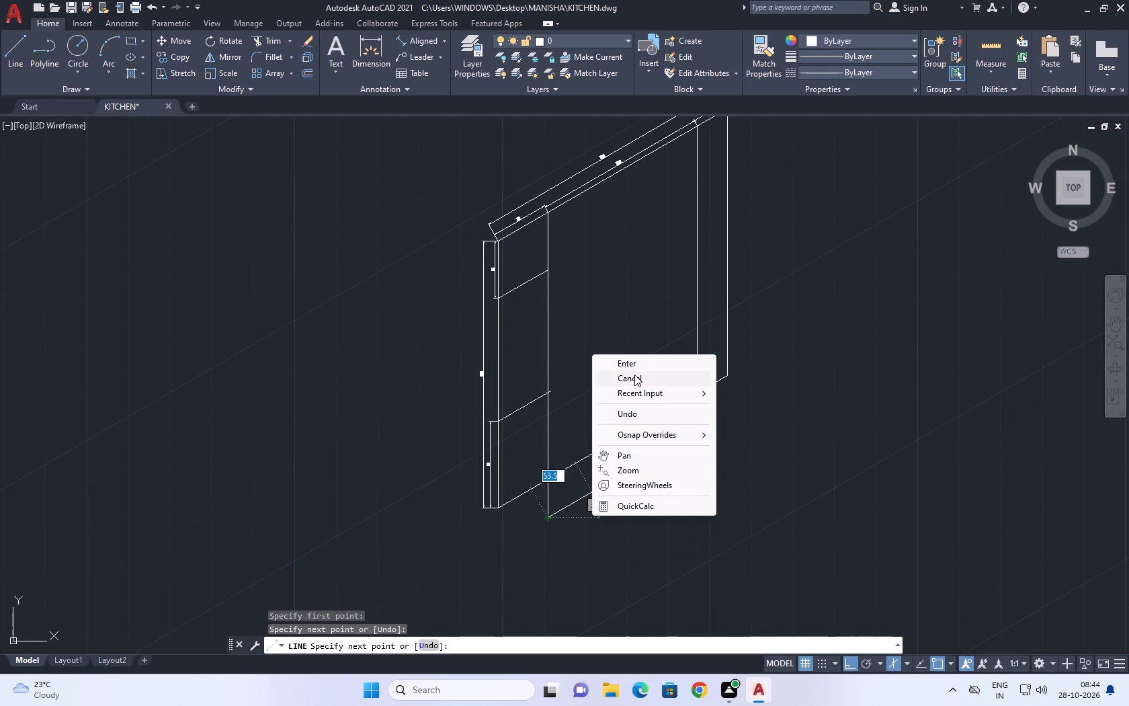
{"action": "left_click", "coordinate": [634, 375]}
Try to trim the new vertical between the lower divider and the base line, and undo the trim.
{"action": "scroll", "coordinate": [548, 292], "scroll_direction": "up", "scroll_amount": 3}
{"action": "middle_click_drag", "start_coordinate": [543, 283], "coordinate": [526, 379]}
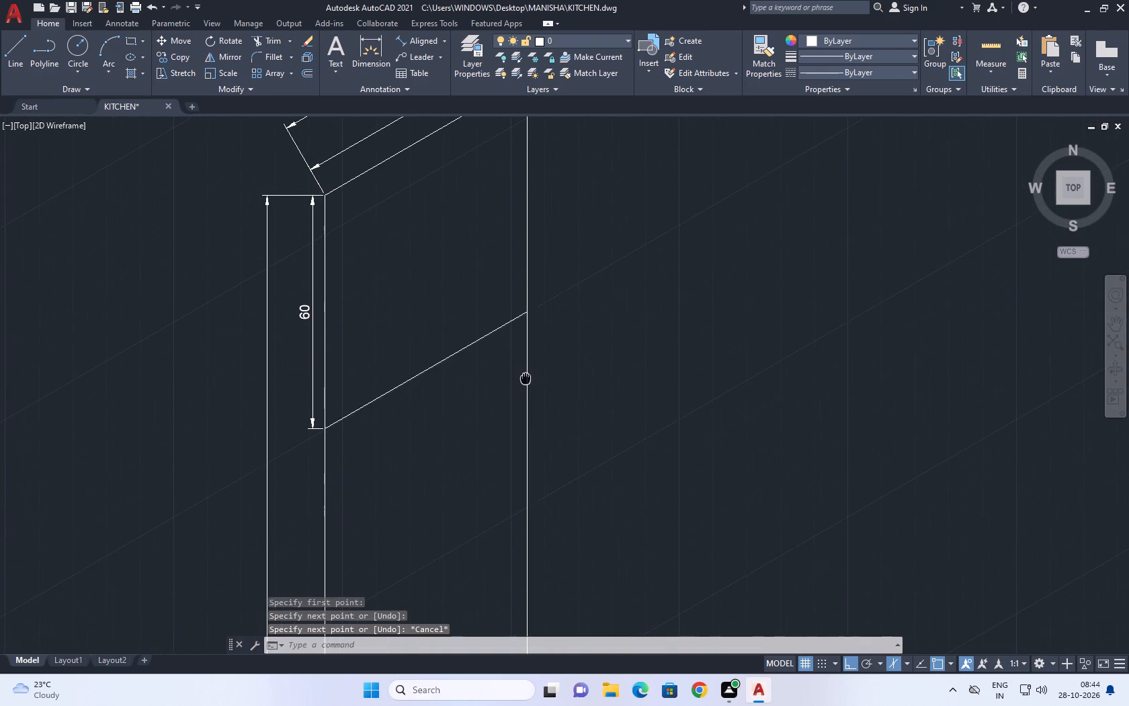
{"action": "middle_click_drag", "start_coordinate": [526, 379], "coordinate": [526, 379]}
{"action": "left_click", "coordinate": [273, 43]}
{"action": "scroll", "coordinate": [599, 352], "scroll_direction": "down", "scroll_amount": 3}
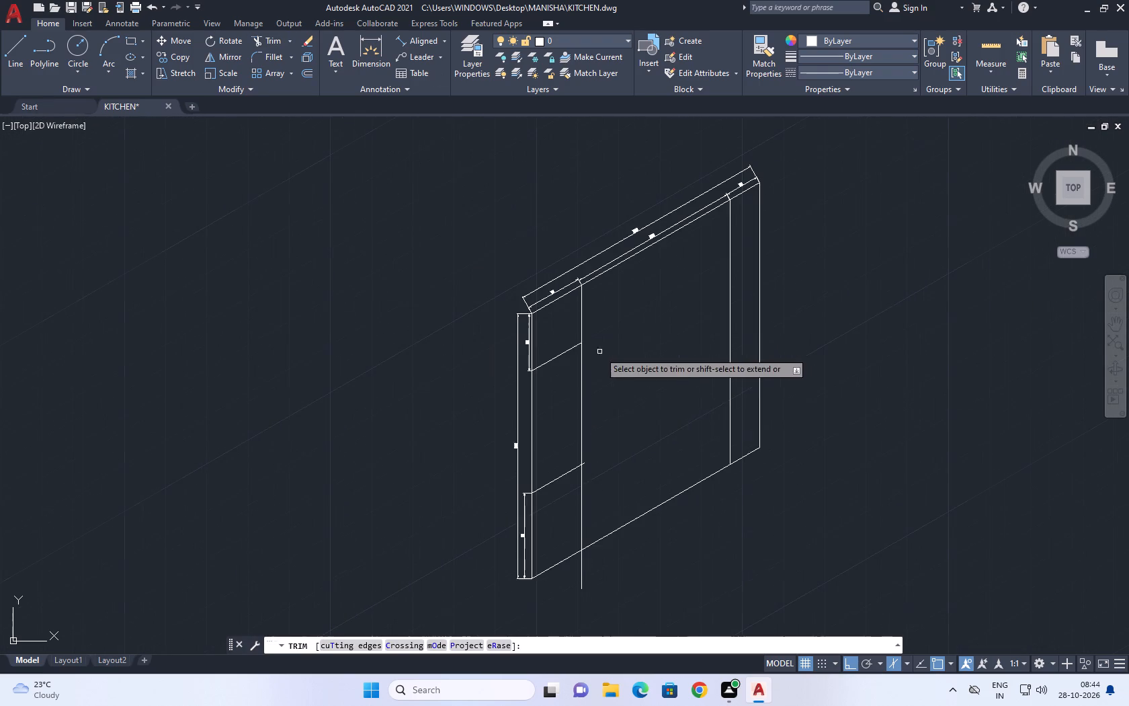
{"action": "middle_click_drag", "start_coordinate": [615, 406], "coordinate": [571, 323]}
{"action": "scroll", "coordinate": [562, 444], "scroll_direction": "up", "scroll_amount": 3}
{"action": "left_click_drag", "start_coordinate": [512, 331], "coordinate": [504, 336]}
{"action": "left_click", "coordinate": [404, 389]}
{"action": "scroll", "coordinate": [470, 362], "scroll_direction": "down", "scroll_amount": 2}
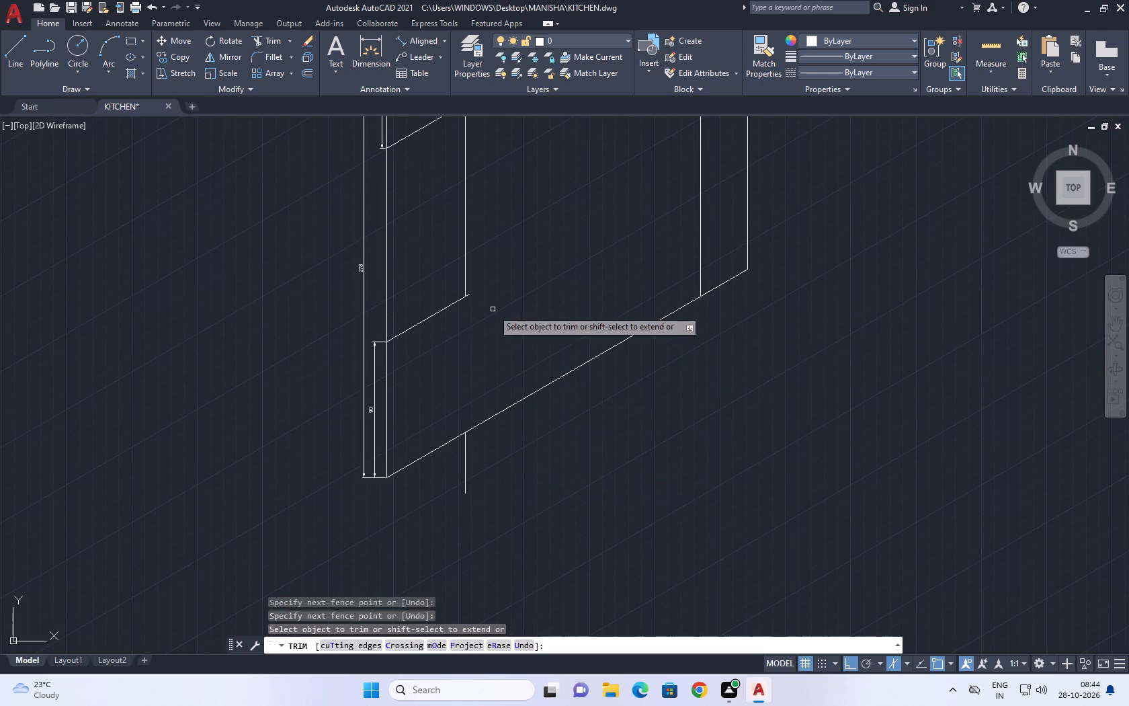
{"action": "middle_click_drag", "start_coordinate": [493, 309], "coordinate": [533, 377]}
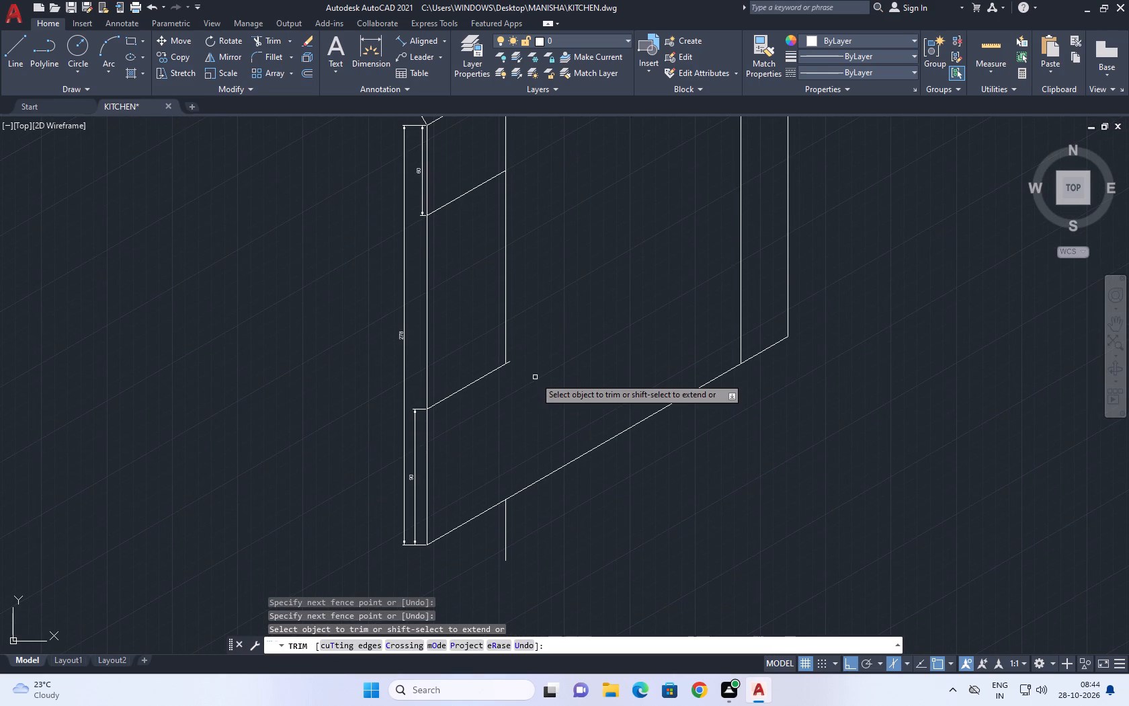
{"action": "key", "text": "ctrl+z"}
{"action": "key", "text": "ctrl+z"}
Trim the vertical's excess below the base line and the lower divider's overshoot beyond the vertical.
{"action": "scroll", "coordinate": [575, 360], "scroll_direction": "down", "scroll_amount": 5}
{"action": "scroll", "coordinate": [589, 491], "scroll_direction": "up", "scroll_amount": 2}
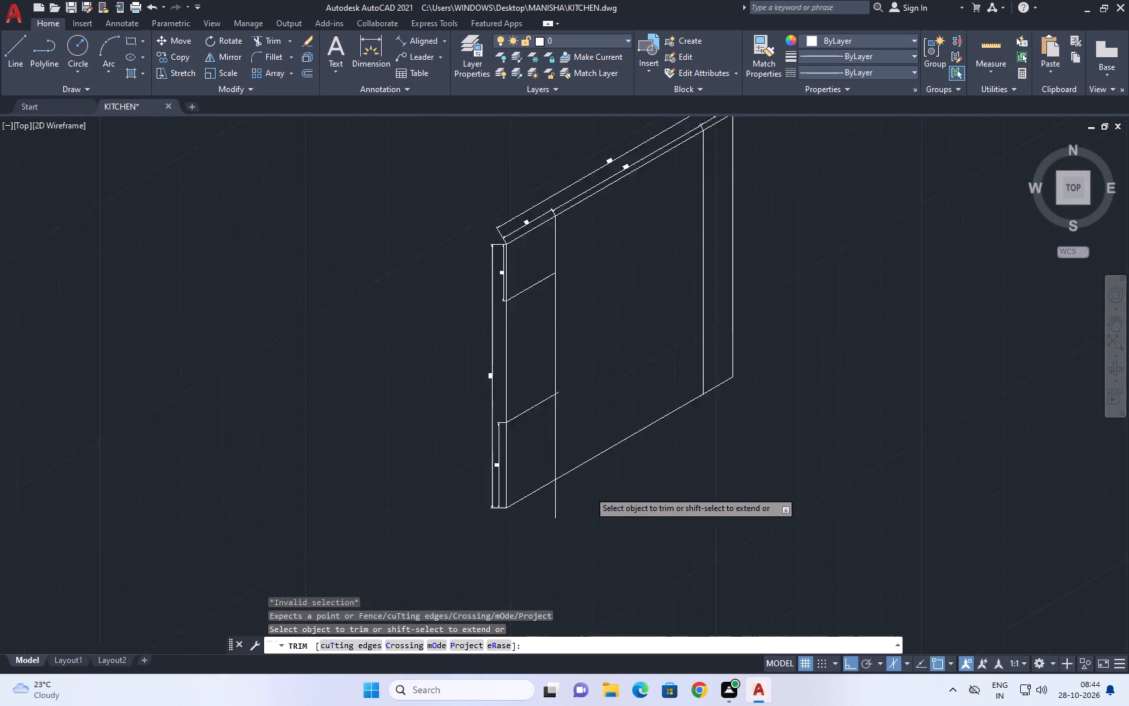
{"action": "scroll", "coordinate": [589, 491], "scroll_direction": "up", "scroll_amount": 1}
{"action": "left_click_drag", "start_coordinate": [542, 469], "coordinate": [502, 493]}
{"action": "left_click_drag", "start_coordinate": [446, 528], "coordinate": [477, 528]}
{"action": "left_click", "coordinate": [618, 471]}
{"action": "scroll", "coordinate": [513, 245], "scroll_direction": "up", "scroll_amount": 2}
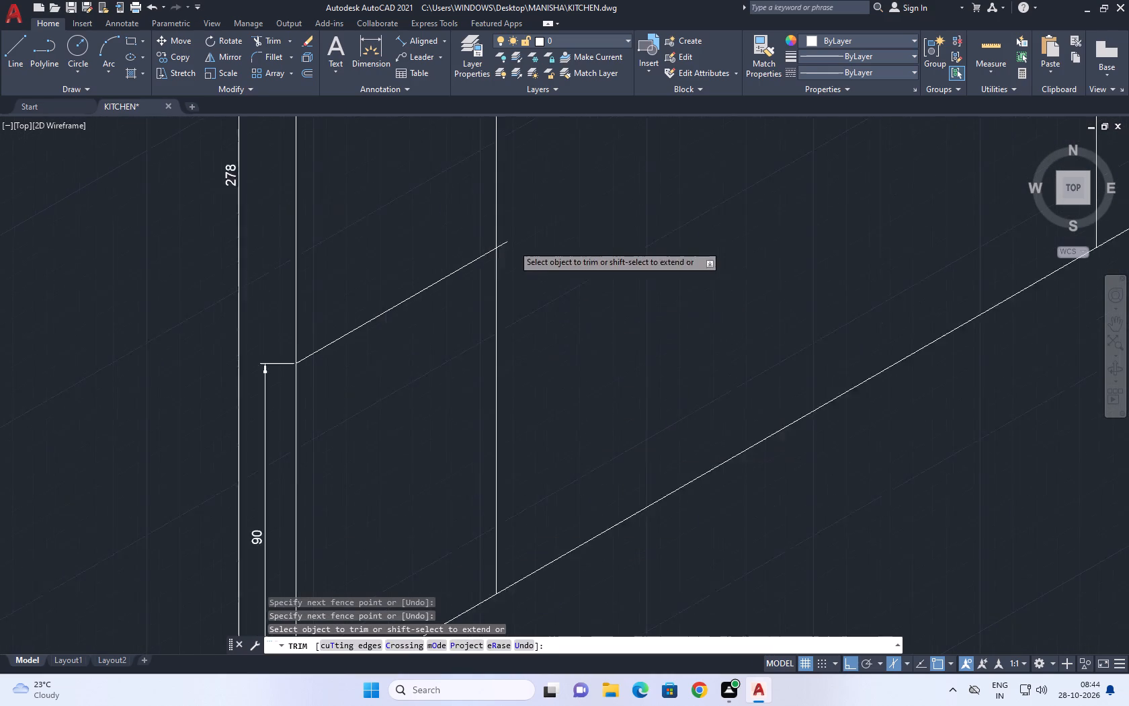
{"action": "scroll", "coordinate": [513, 244], "scroll_direction": "up", "scroll_amount": 2}
{"action": "left_click", "coordinate": [477, 216]}
{"action": "left_click_drag", "start_coordinate": [456, 272], "coordinate": [456, 278]}
{"action": "key", "text": "Escape"}
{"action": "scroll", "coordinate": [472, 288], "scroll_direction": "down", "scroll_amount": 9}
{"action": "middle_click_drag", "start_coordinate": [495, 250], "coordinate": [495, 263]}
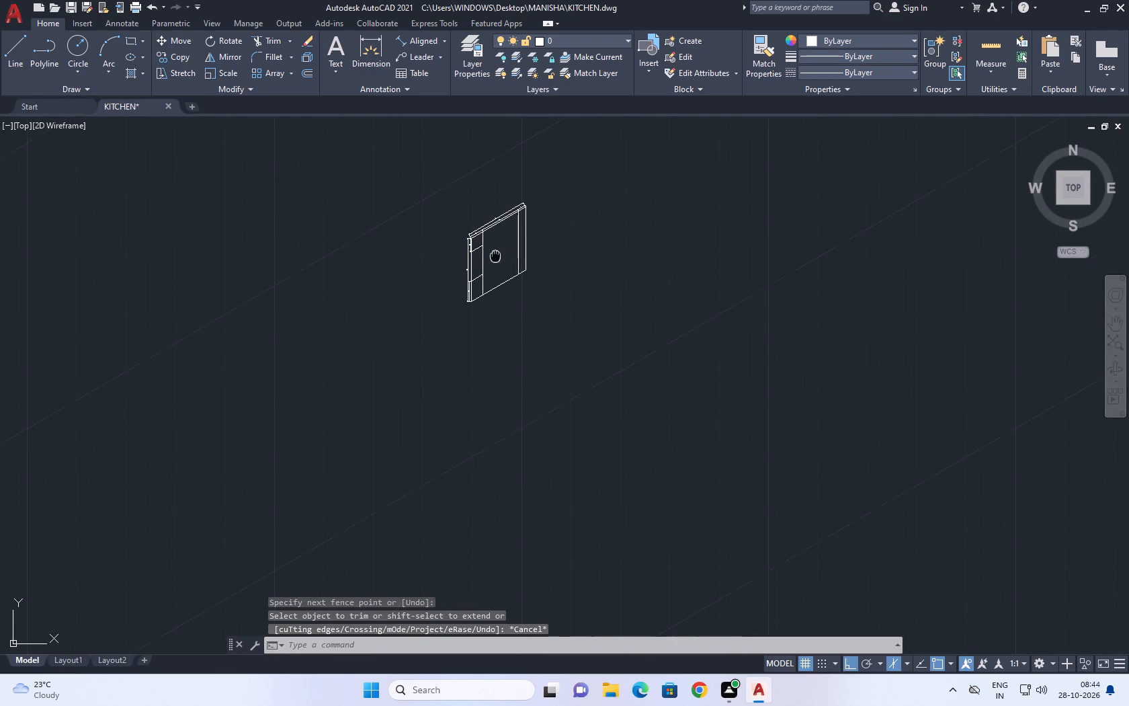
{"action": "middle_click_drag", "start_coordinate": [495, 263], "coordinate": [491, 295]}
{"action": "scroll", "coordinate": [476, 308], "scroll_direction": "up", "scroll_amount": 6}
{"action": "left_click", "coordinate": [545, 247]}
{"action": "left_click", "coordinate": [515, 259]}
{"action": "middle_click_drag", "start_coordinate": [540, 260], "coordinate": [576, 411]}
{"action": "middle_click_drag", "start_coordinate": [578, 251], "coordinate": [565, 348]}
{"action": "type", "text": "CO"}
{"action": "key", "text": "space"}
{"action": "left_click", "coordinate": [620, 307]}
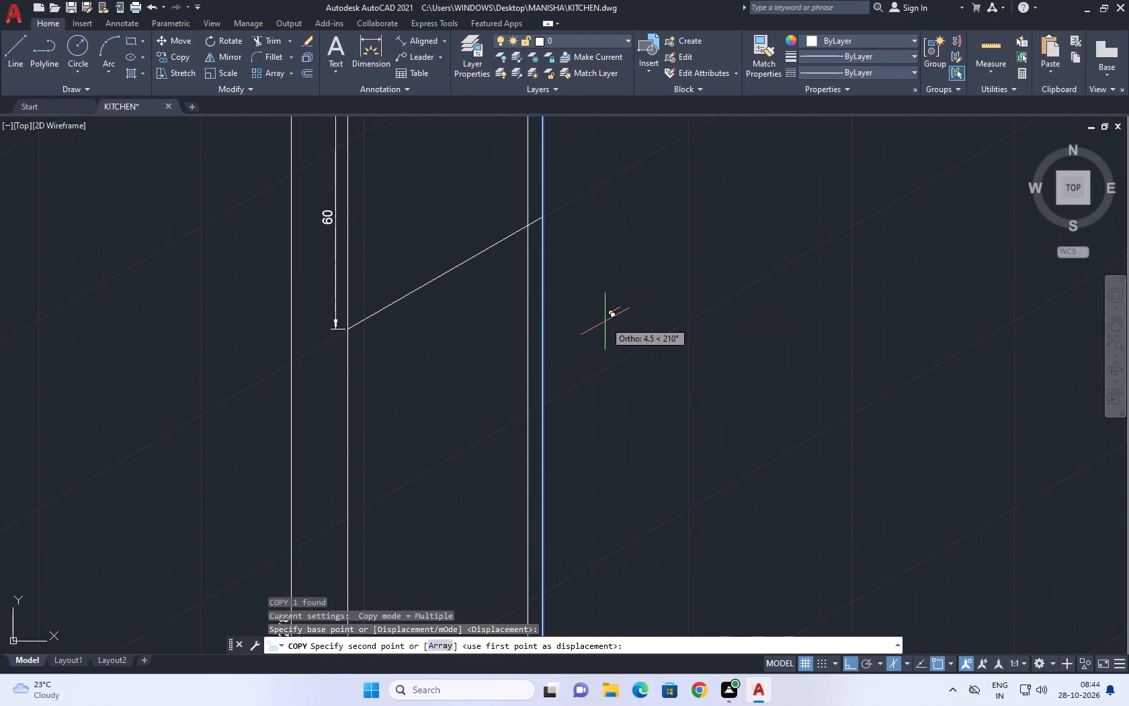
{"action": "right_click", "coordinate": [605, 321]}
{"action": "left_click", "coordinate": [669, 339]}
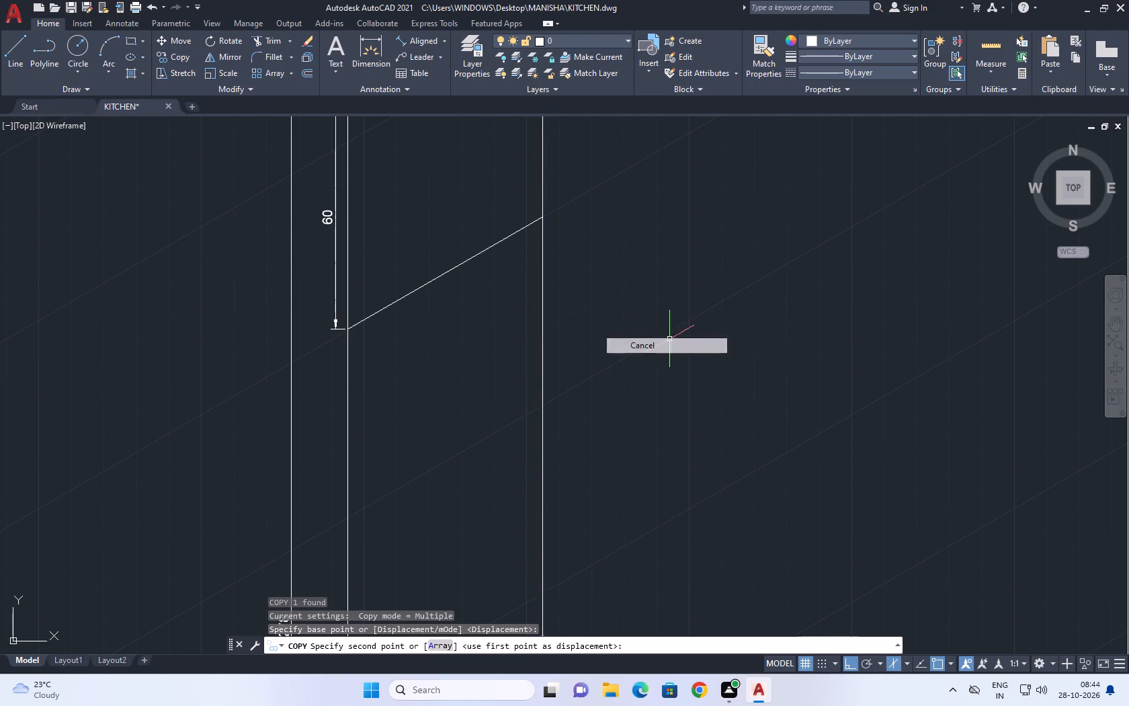
Draw a 20 cm line from the wall's top corner in the left isoplane, continued vertically down to the base line.
{"action": "scroll", "coordinate": [663, 334], "scroll_direction": "down", "scroll_amount": 2}
{"action": "middle_click_drag", "start_coordinate": [518, 330], "coordinate": [638, 332]}
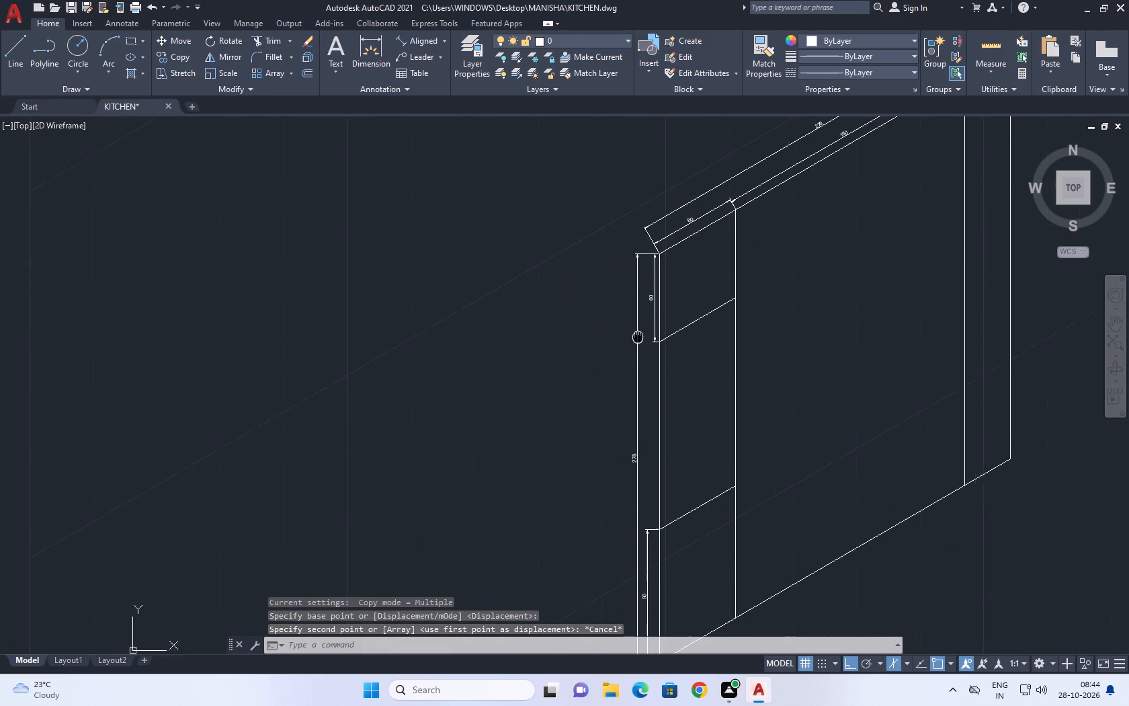
{"action": "middle_click_drag", "start_coordinate": [638, 332], "coordinate": [546, 313]}
{"action": "middle_click_drag", "start_coordinate": [564, 237], "coordinate": [422, 212]}
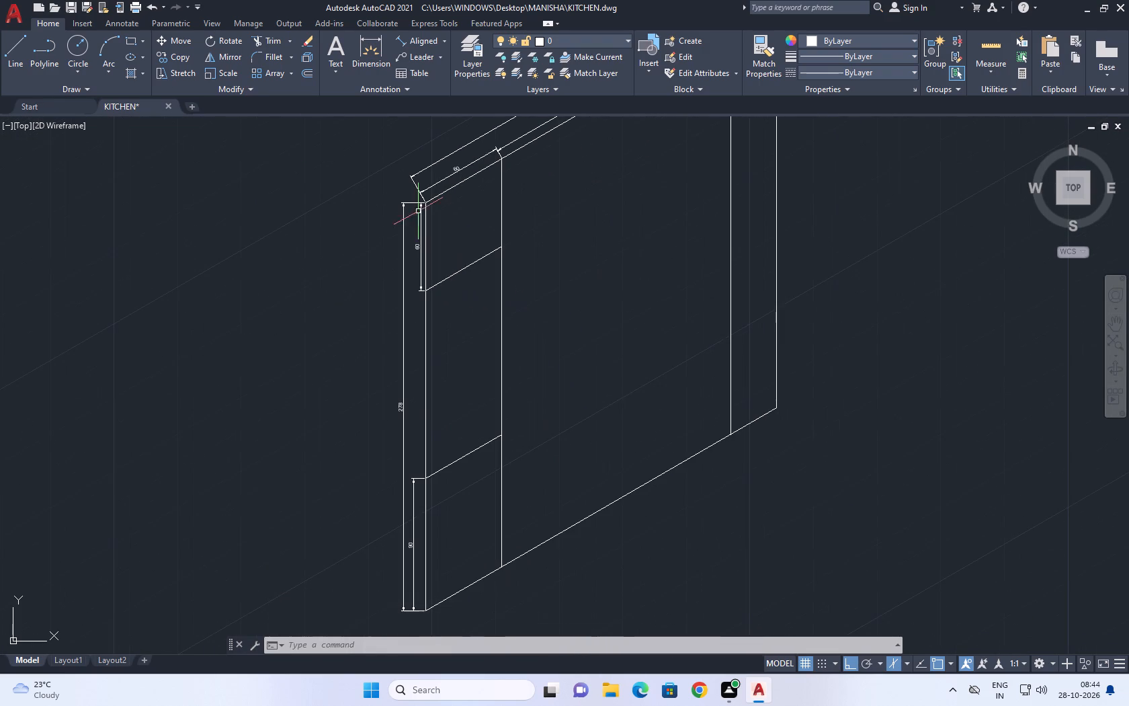
{"action": "left_click", "coordinate": [15, 44]}
{"action": "scroll", "coordinate": [429, 200], "scroll_direction": "up", "scroll_amount": 3}
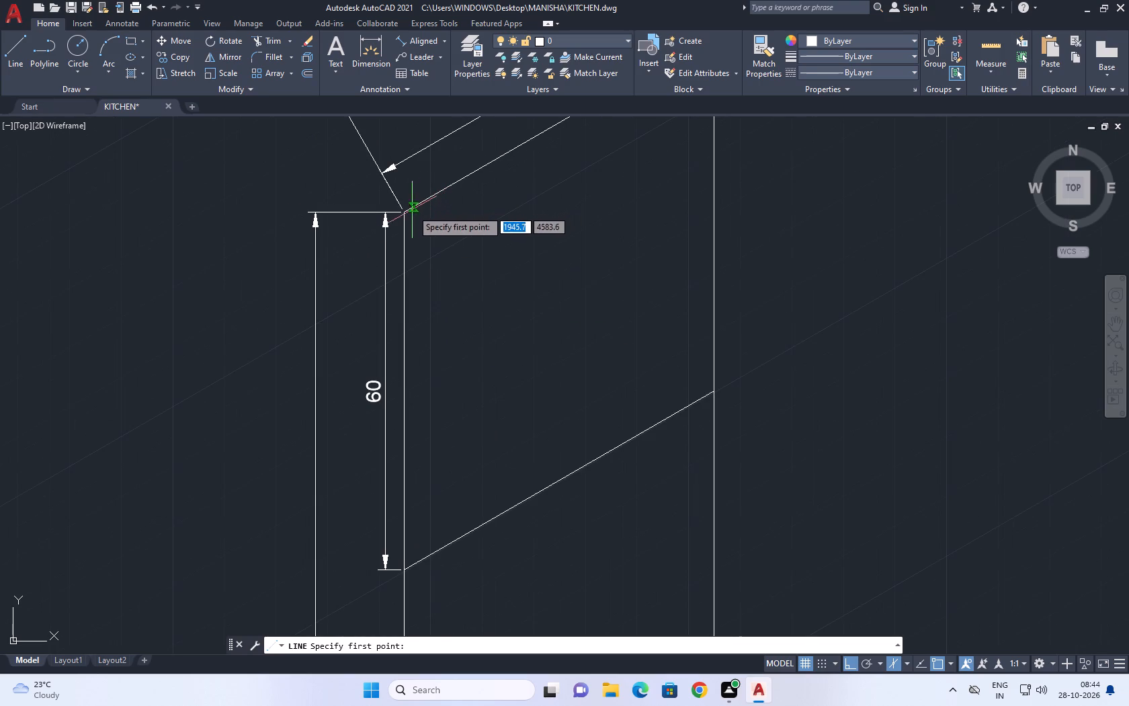
{"action": "left_click", "coordinate": [401, 210]}
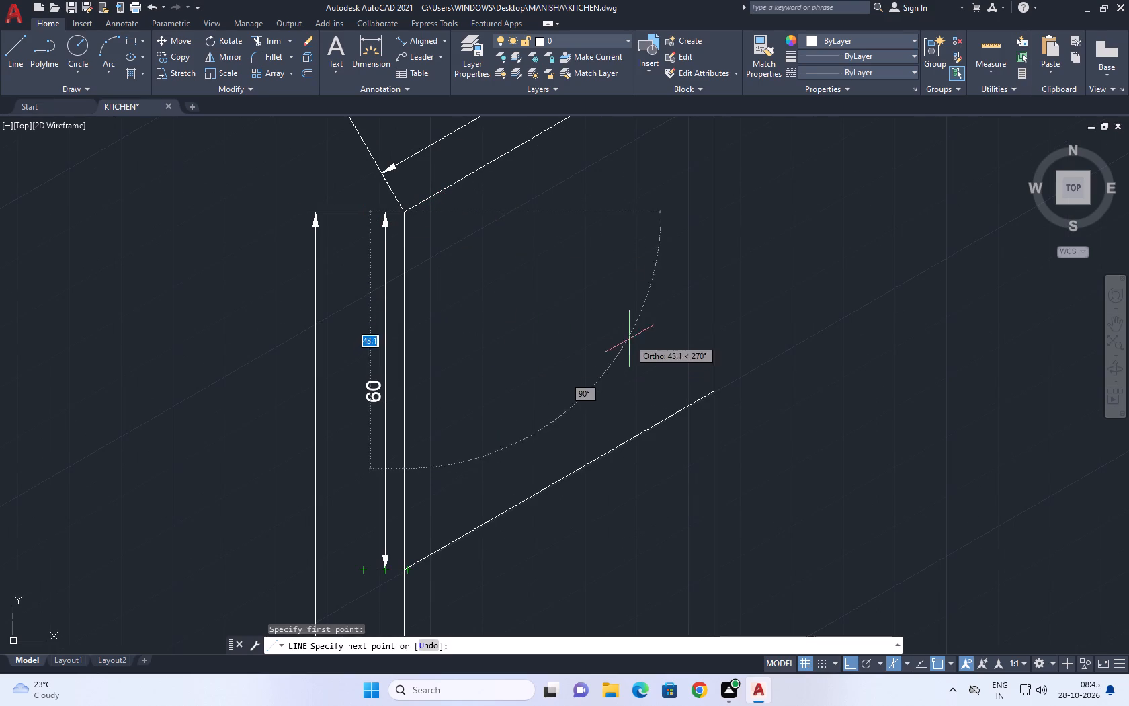
{"action": "key", "text": "F5"}
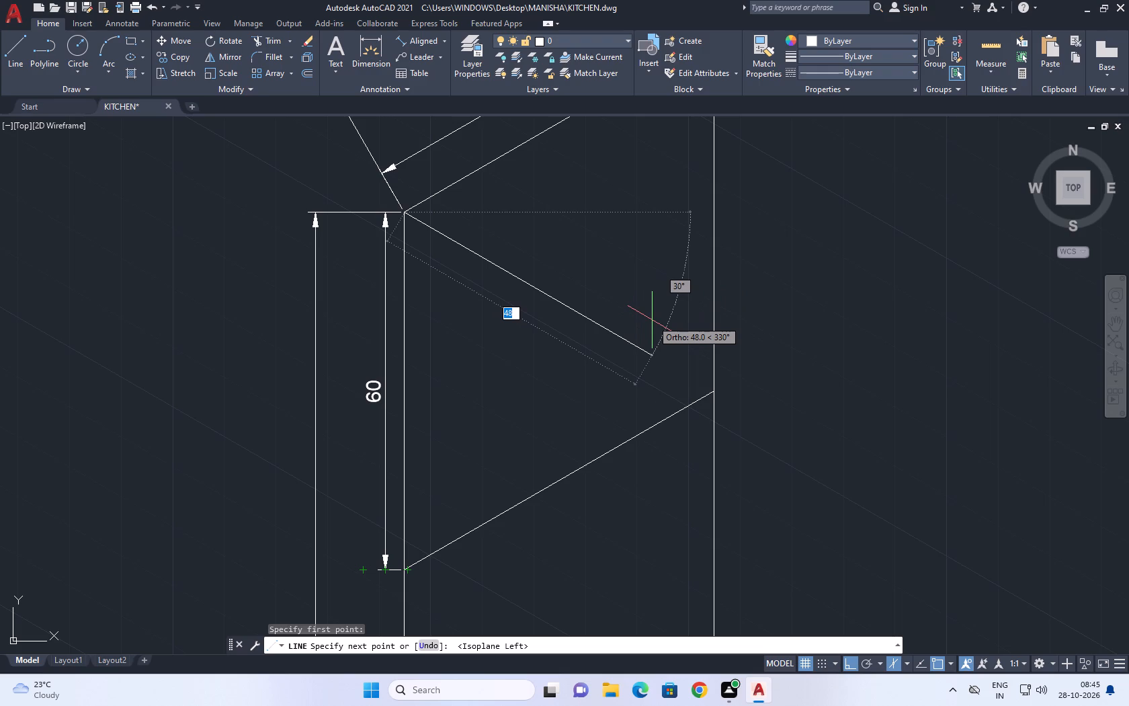
{"action": "type", "text": "20"}
{"action": "key", "text": "Return"}
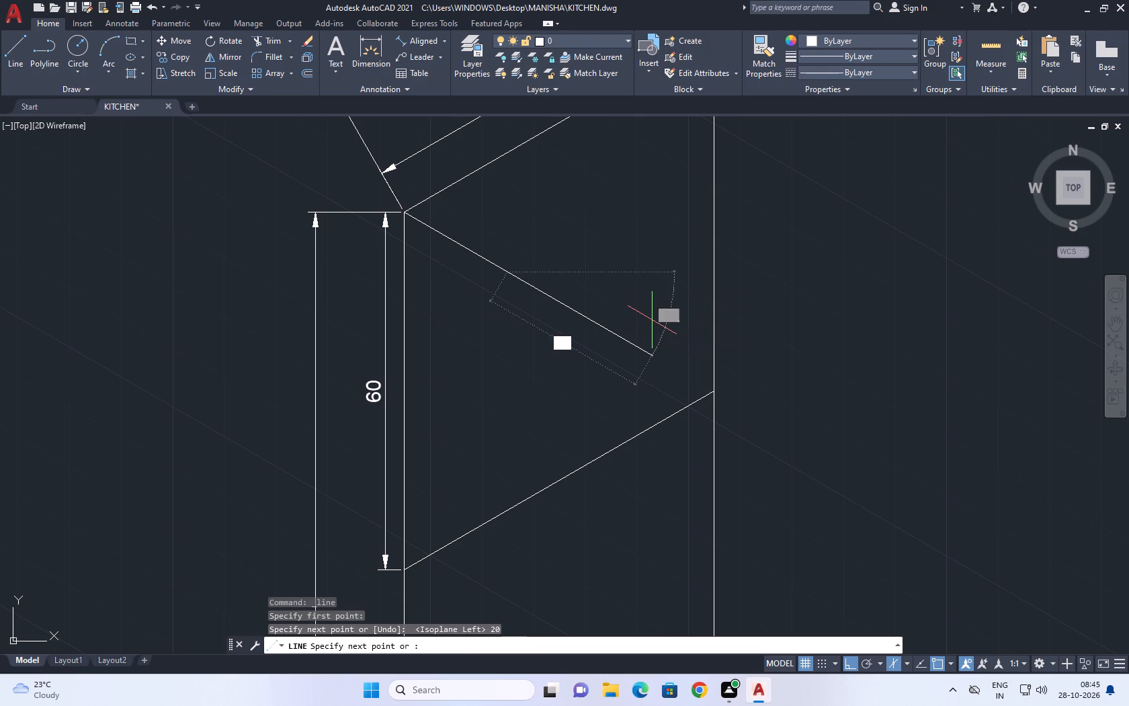
{"action": "scroll", "coordinate": [524, 369], "scroll_direction": "down", "scroll_amount": 5}
{"action": "scroll", "coordinate": [526, 459], "scroll_direction": "up", "scroll_amount": 3}
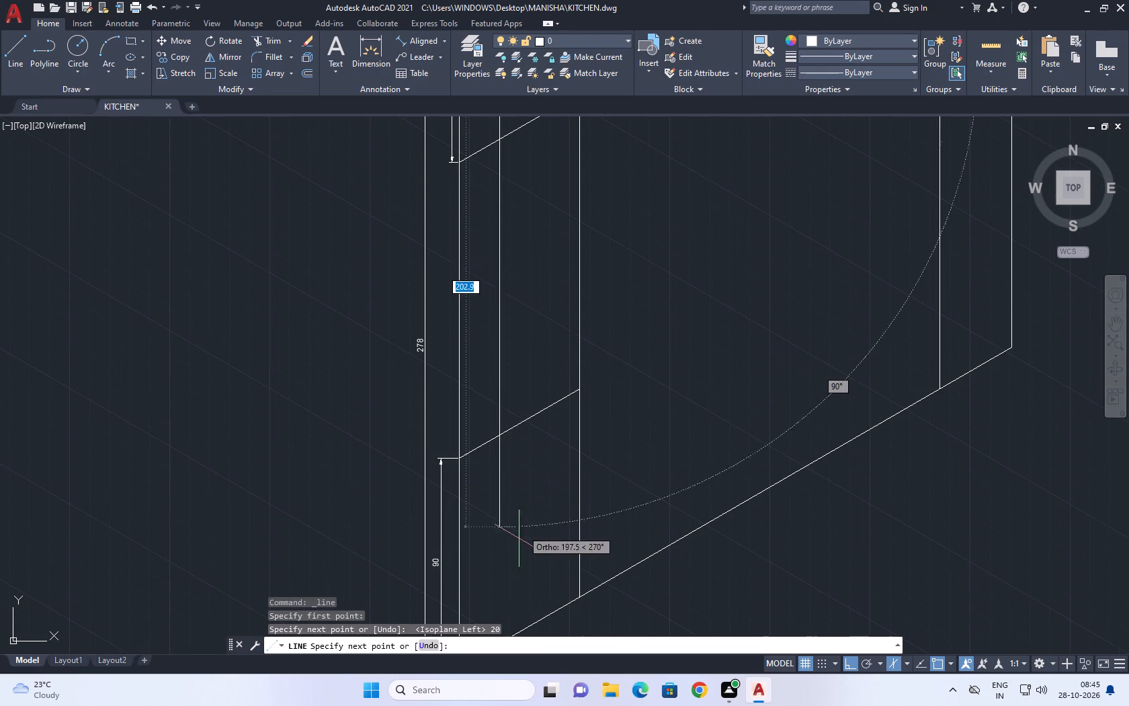
{"action": "middle_click_drag", "start_coordinate": [505, 547], "coordinate": [566, 401]}
{"action": "scroll", "coordinate": [552, 448], "scroll_direction": "up", "scroll_amount": 1}
{"action": "scroll", "coordinate": [567, 401], "scroll_direction": "down", "scroll_amount": 2}
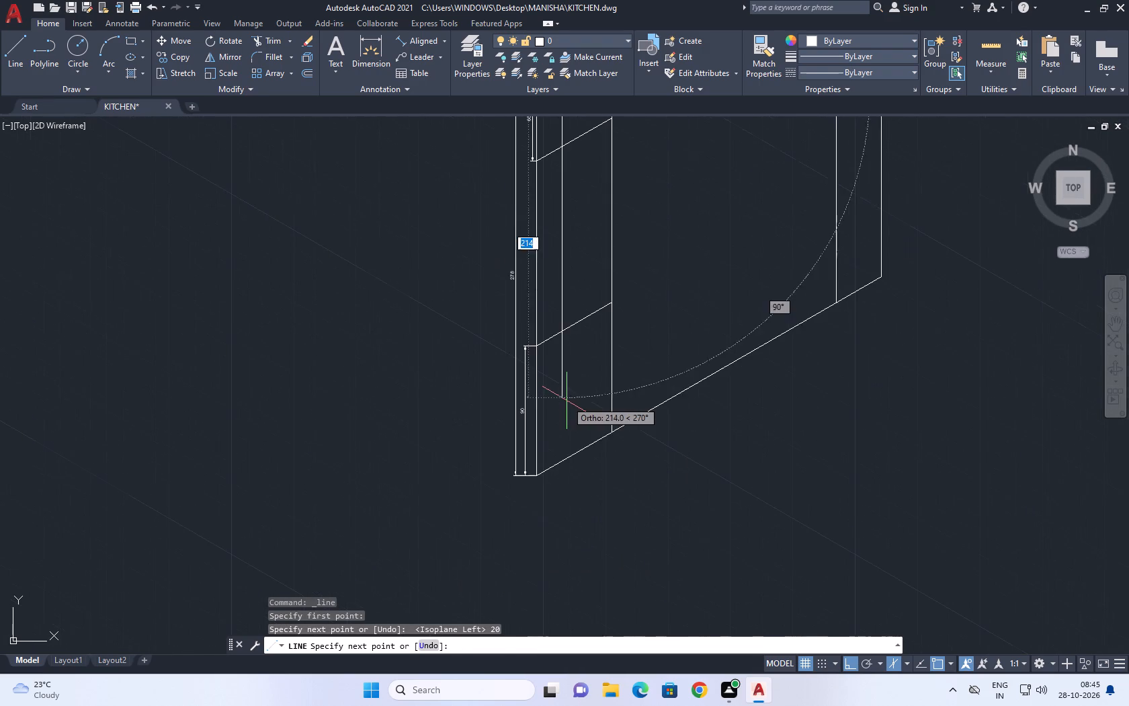
{"action": "middle_click_drag", "start_coordinate": [578, 461], "coordinate": [616, 442]}
{"action": "scroll", "coordinate": [601, 466], "scroll_direction": "up", "scroll_amount": 2}
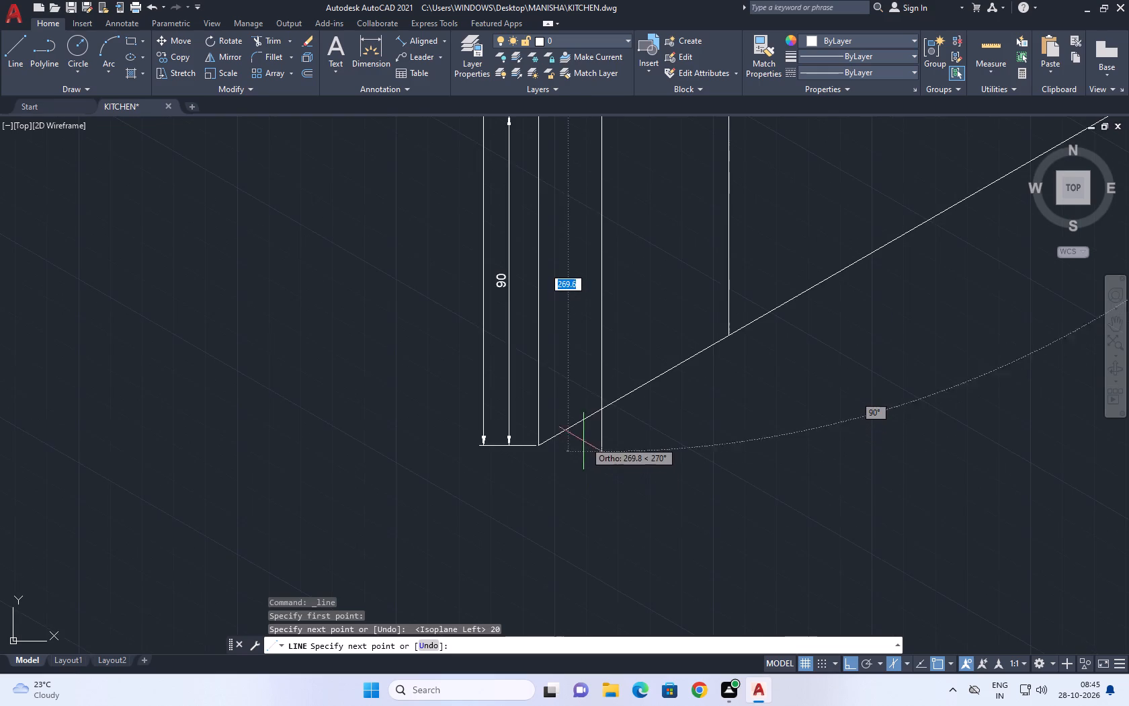
{"action": "scroll", "coordinate": [595, 429], "scroll_direction": "up", "scroll_amount": 1}
{"action": "left_click", "coordinate": [605, 400]}
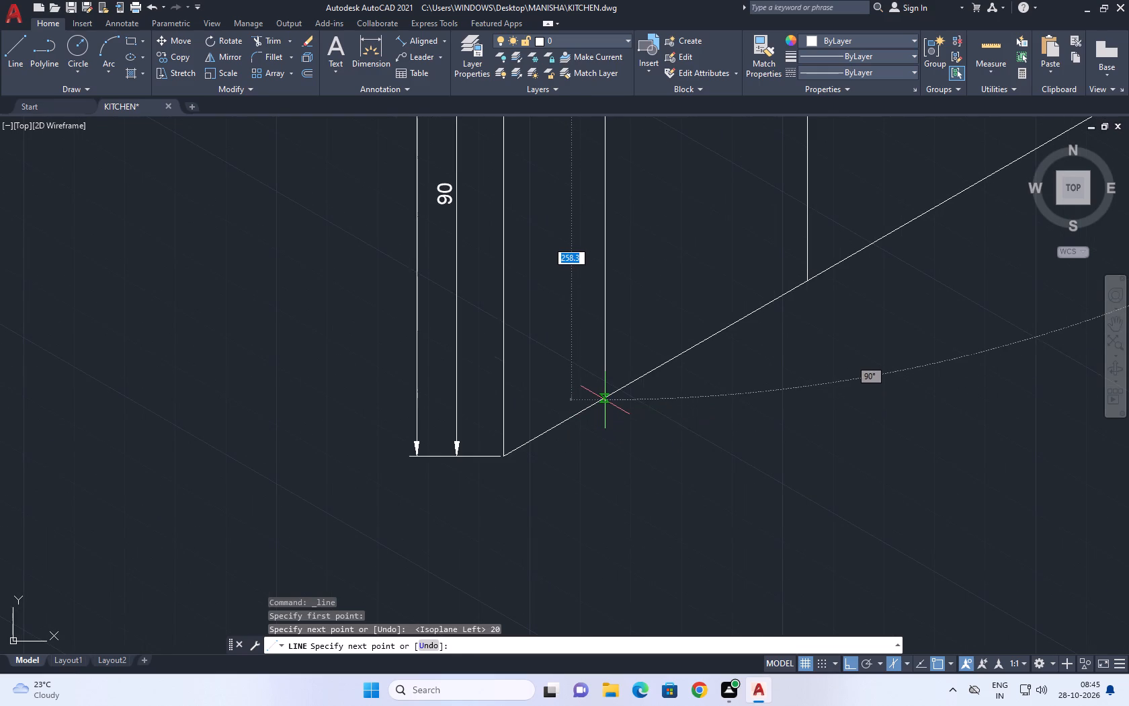
{"action": "right_click", "coordinate": [605, 405]}
{"action": "left_click", "coordinate": [670, 430]}
Move the bay's vertical and both sloping dividers 20 cm along the slope so the dividers start on the new inner vertical.
{"action": "scroll", "coordinate": [560, 424], "scroll_direction": "down", "scroll_amount": 2}
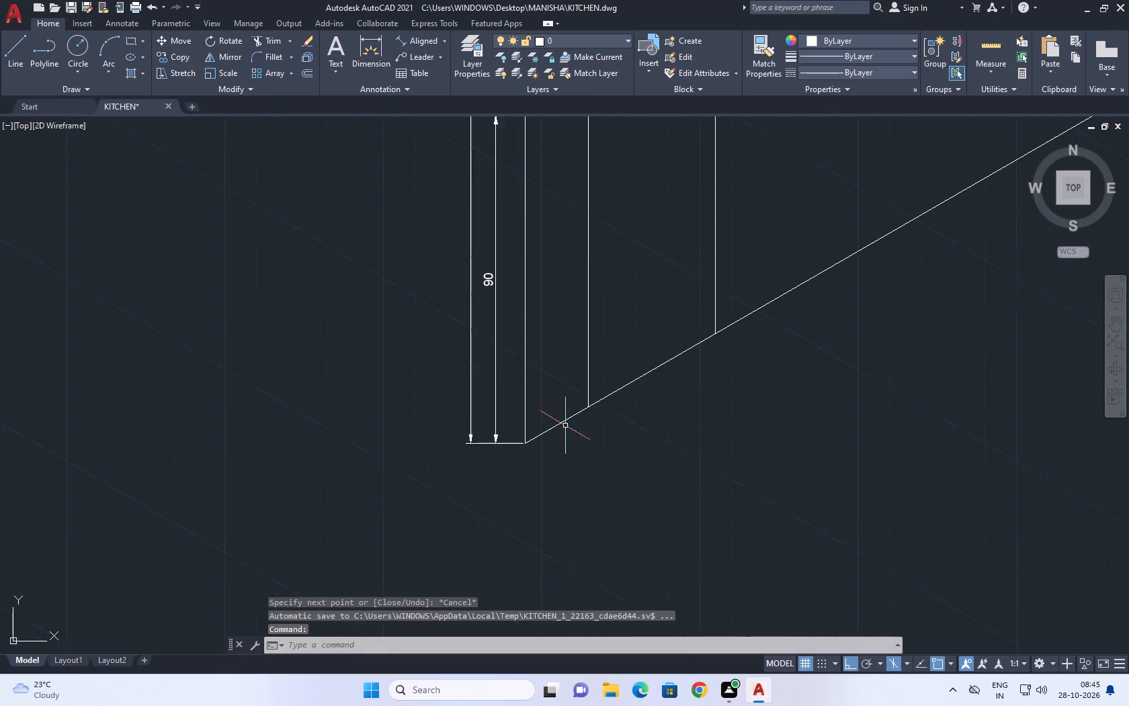
{"action": "middle_click_drag", "start_coordinate": [627, 328], "coordinate": [690, 470]}
{"action": "scroll", "coordinate": [690, 470], "scroll_direction": "down", "scroll_amount": 2}
{"action": "middle_click_drag", "start_coordinate": [688, 466], "coordinate": [681, 483]}
{"action": "scroll", "coordinate": [673, 450], "scroll_direction": "up", "scroll_amount": 2}
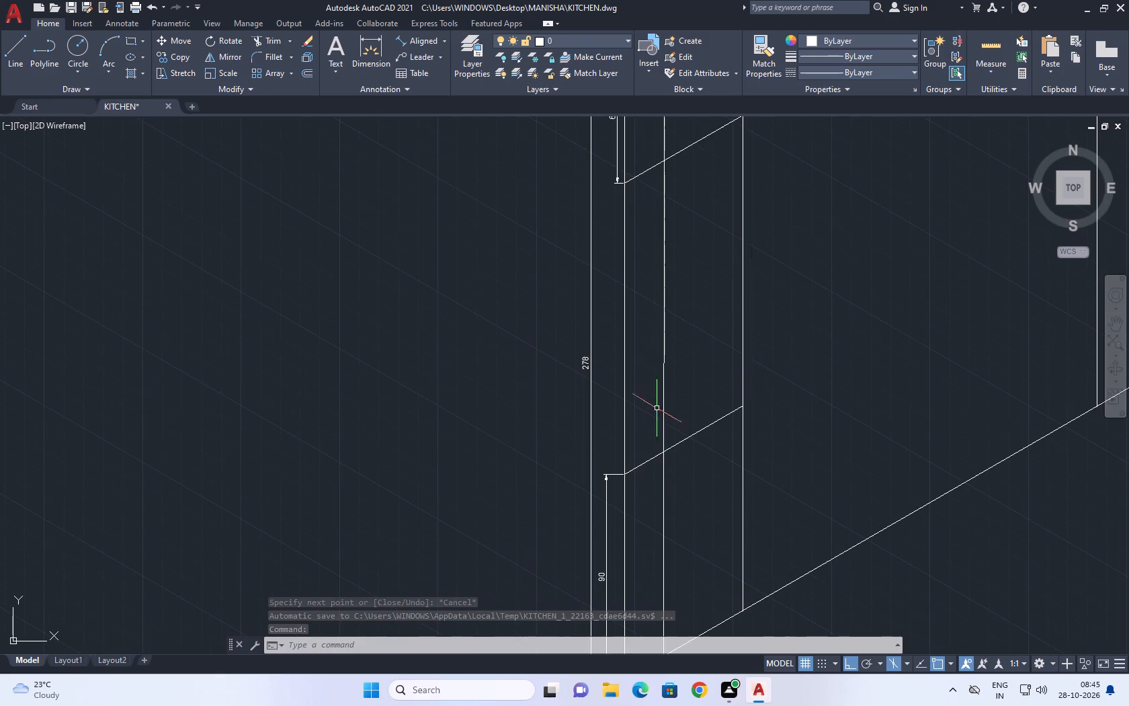
{"action": "left_click", "coordinate": [762, 365]}
{"action": "left_click", "coordinate": [716, 455]}
{"action": "middle_click_drag", "start_coordinate": [731, 389], "coordinate": [632, 515]}
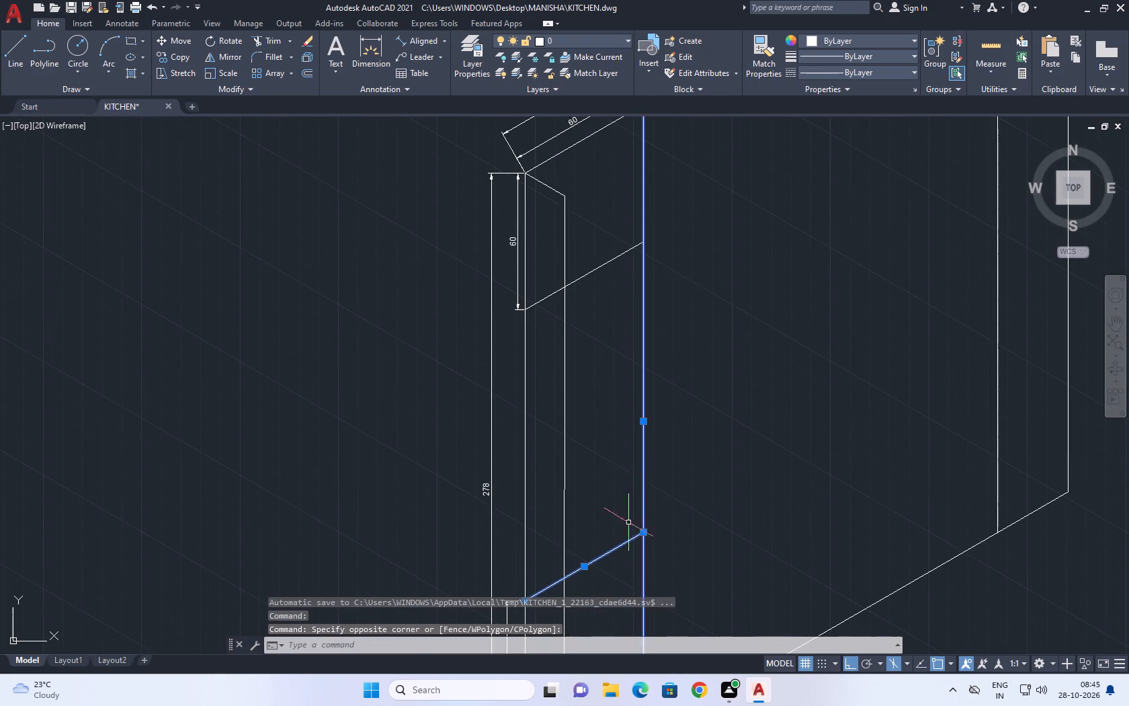
{"action": "left_click_drag", "start_coordinate": [675, 219], "coordinate": [664, 215]}
{"action": "left_click_drag", "start_coordinate": [630, 264], "coordinate": [626, 278]}
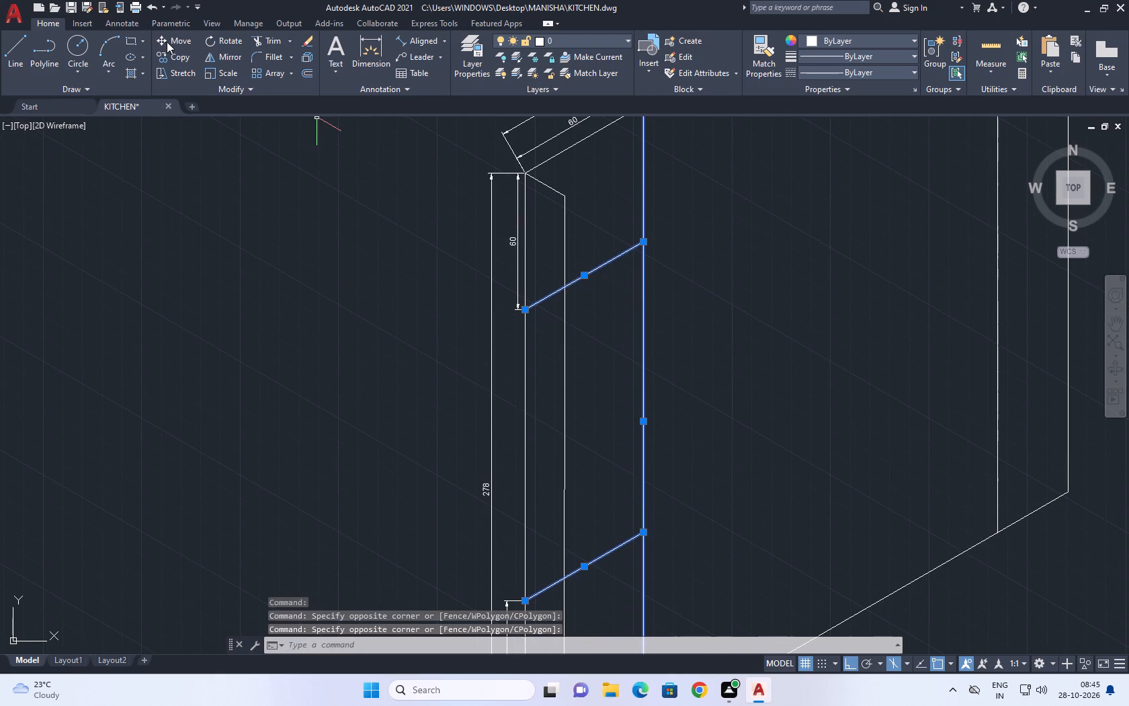
{"action": "left_click", "coordinate": [167, 42]}
{"action": "scroll", "coordinate": [528, 309], "scroll_direction": "up", "scroll_amount": 3}
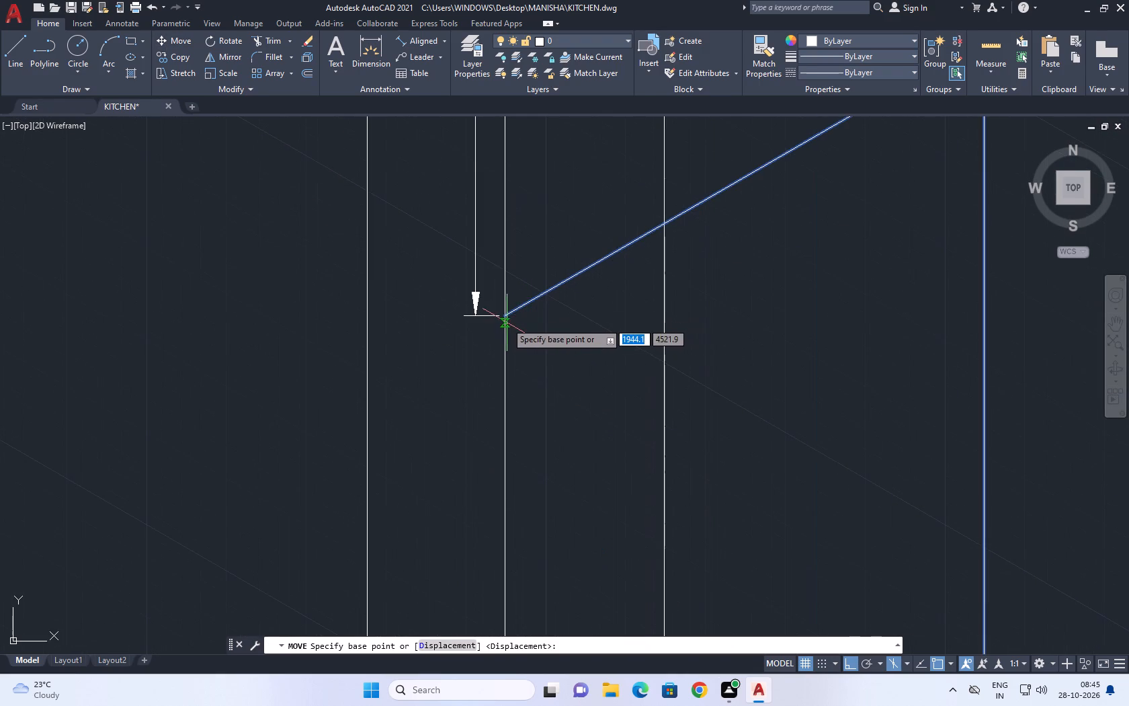
{"action": "left_click", "coordinate": [505, 315]}
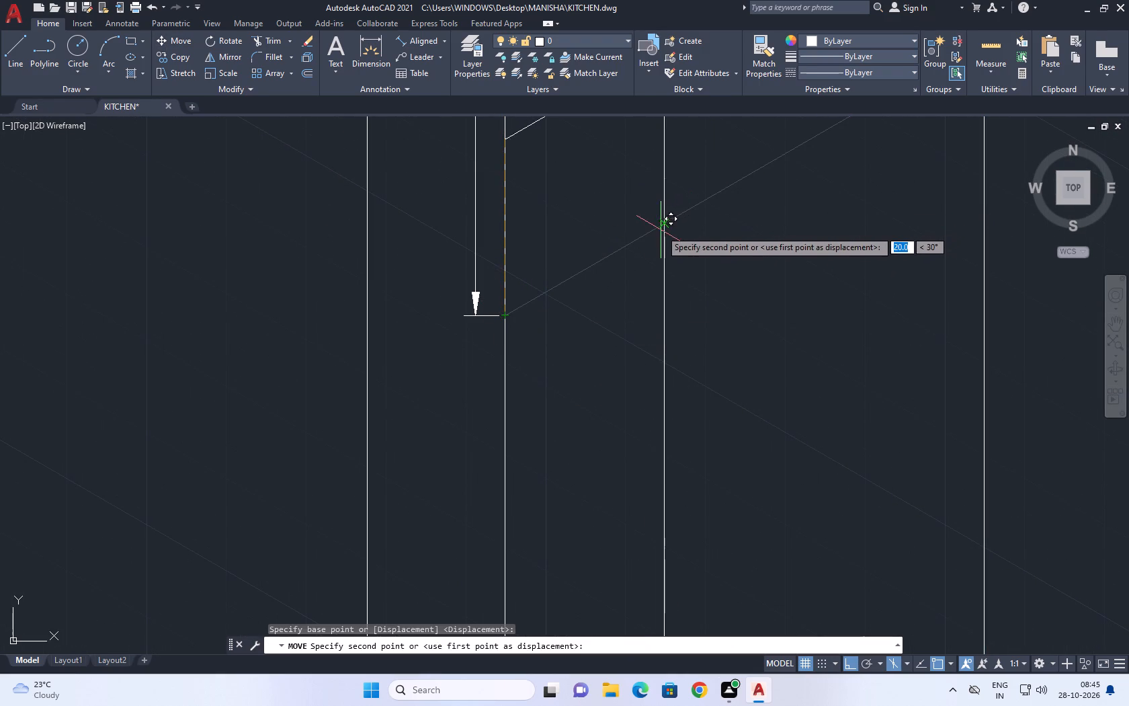
{"action": "left_click", "coordinate": [665, 223]}
Erase the slanted dimension between the wall's top corner and the moved upper divider.
{"action": "scroll", "coordinate": [750, 375], "scroll_direction": "down", "scroll_amount": 5}
{"action": "scroll", "coordinate": [725, 329], "scroll_direction": "up", "scroll_amount": 3}
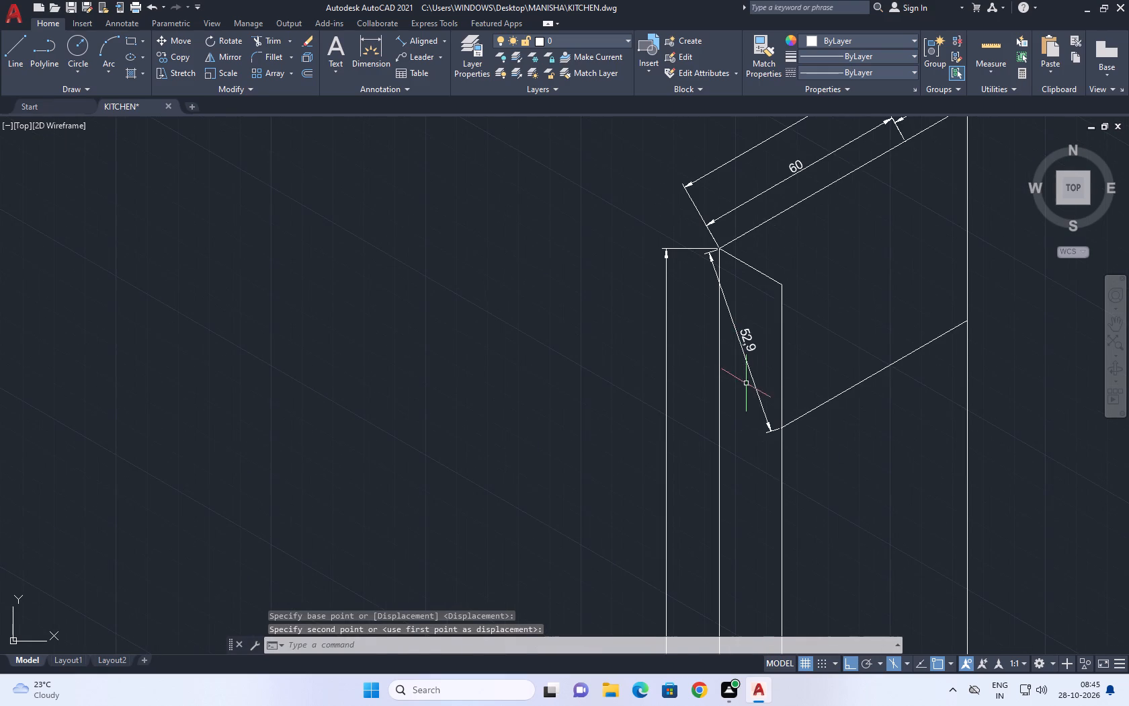
{"action": "left_click", "coordinate": [784, 356]}
{"action": "left_click", "coordinate": [859, 343]}
{"action": "left_click", "coordinate": [759, 352]}
{"action": "left_click", "coordinate": [738, 378]}
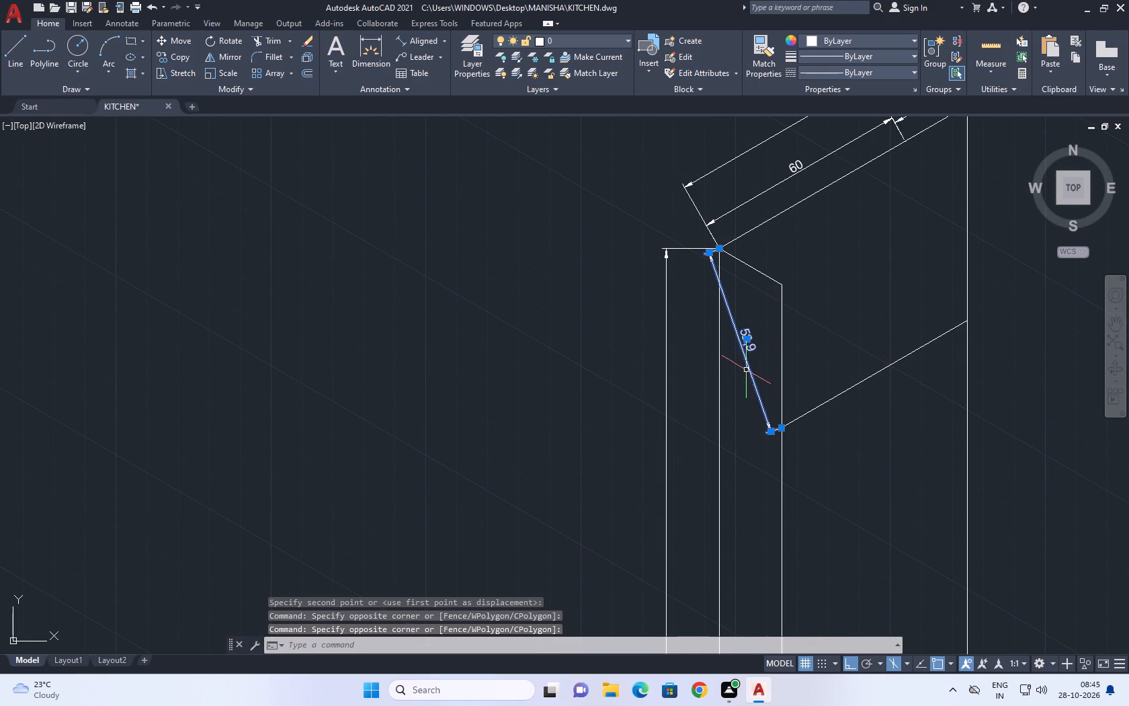
{"action": "right_click", "coordinate": [741, 375]}
{"action": "left_click", "coordinate": [784, 422]}
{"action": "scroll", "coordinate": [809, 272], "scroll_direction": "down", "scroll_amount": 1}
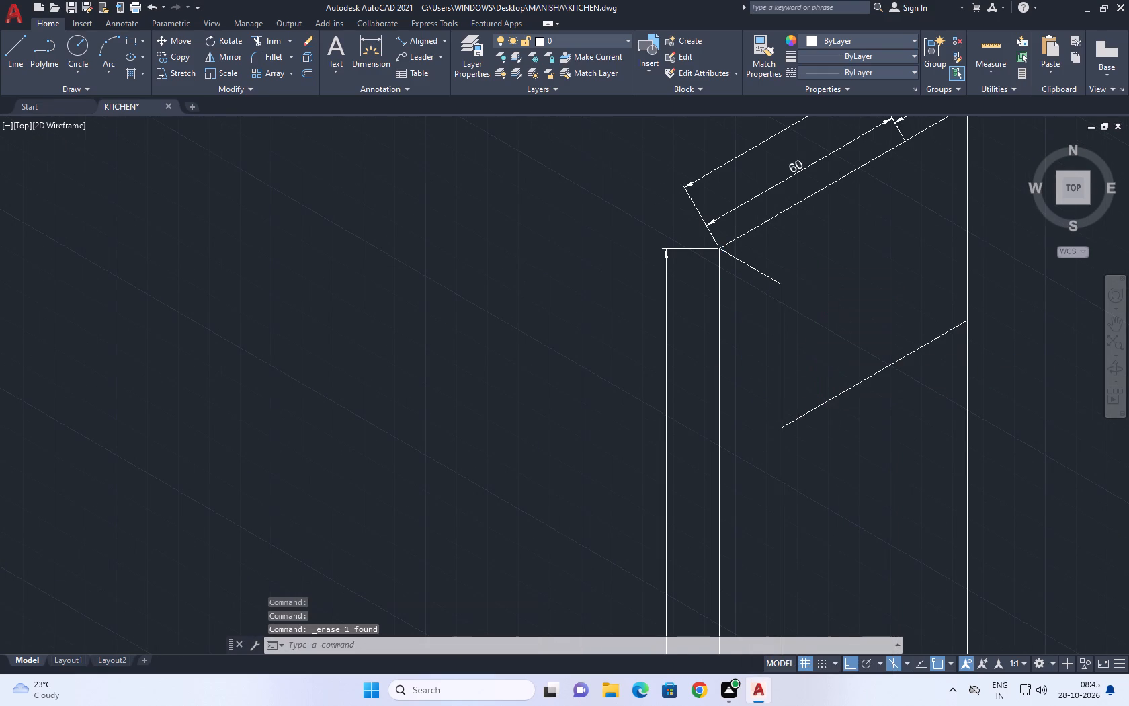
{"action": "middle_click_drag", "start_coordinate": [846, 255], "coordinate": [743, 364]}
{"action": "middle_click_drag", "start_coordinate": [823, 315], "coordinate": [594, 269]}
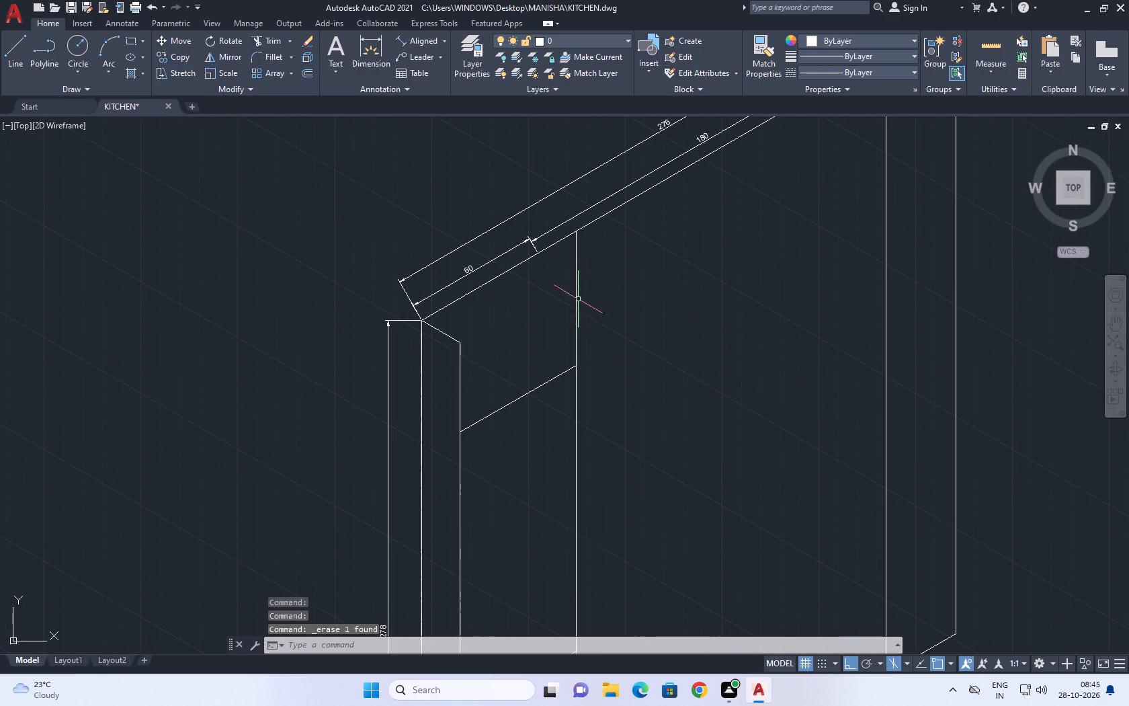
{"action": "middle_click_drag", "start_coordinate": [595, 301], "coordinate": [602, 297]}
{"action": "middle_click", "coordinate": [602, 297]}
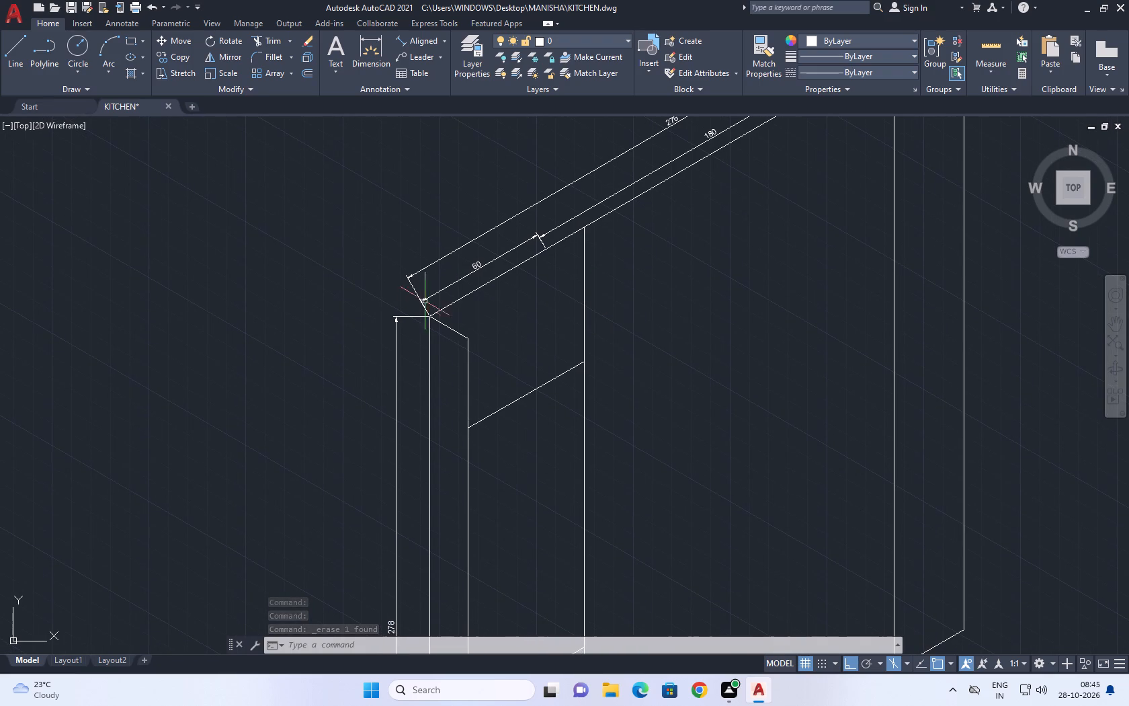
Erase the entire wall view, including its cabinet bay lines and all dimensions.
{"action": "middle_click_drag", "start_coordinate": [702, 297], "coordinate": [824, 361]}
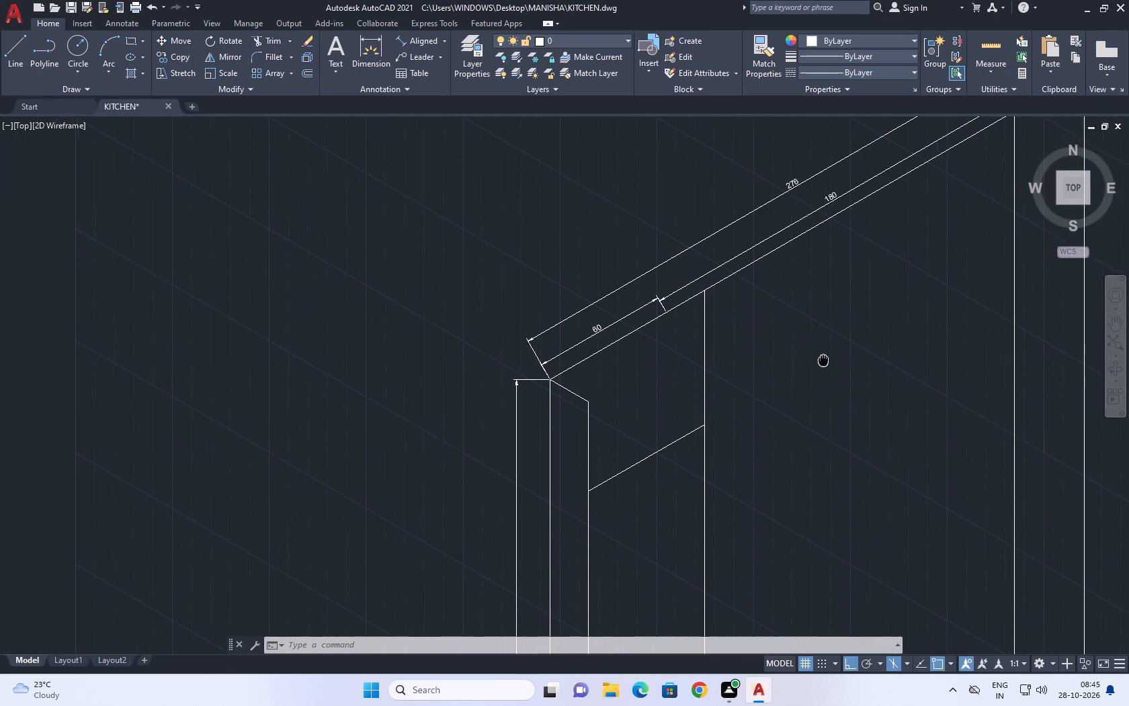
{"action": "middle_click_drag", "start_coordinate": [824, 361], "coordinate": [825, 362]}
{"action": "scroll", "coordinate": [726, 318], "scroll_direction": "down", "scroll_amount": 3}
{"action": "middle_click_drag", "start_coordinate": [724, 364], "coordinate": [581, 244]}
{"action": "scroll", "coordinate": [564, 302], "scroll_direction": "up", "scroll_amount": 1}
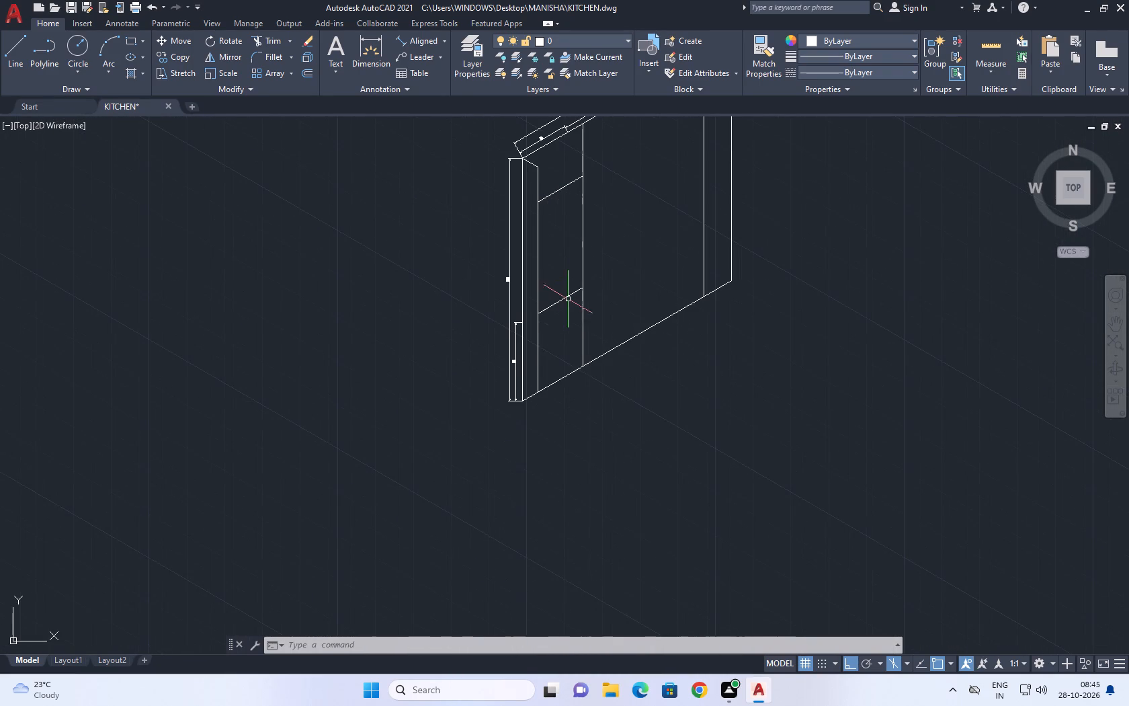
{"action": "middle_click_drag", "start_coordinate": [618, 225], "coordinate": [414, 360]}
{"action": "scroll", "coordinate": [497, 301], "scroll_direction": "down", "scroll_amount": 1}
{"action": "left_click_drag", "start_coordinate": [554, 193], "coordinate": [549, 218]}
{"action": "left_click_drag", "start_coordinate": [292, 455], "coordinate": [308, 465]}
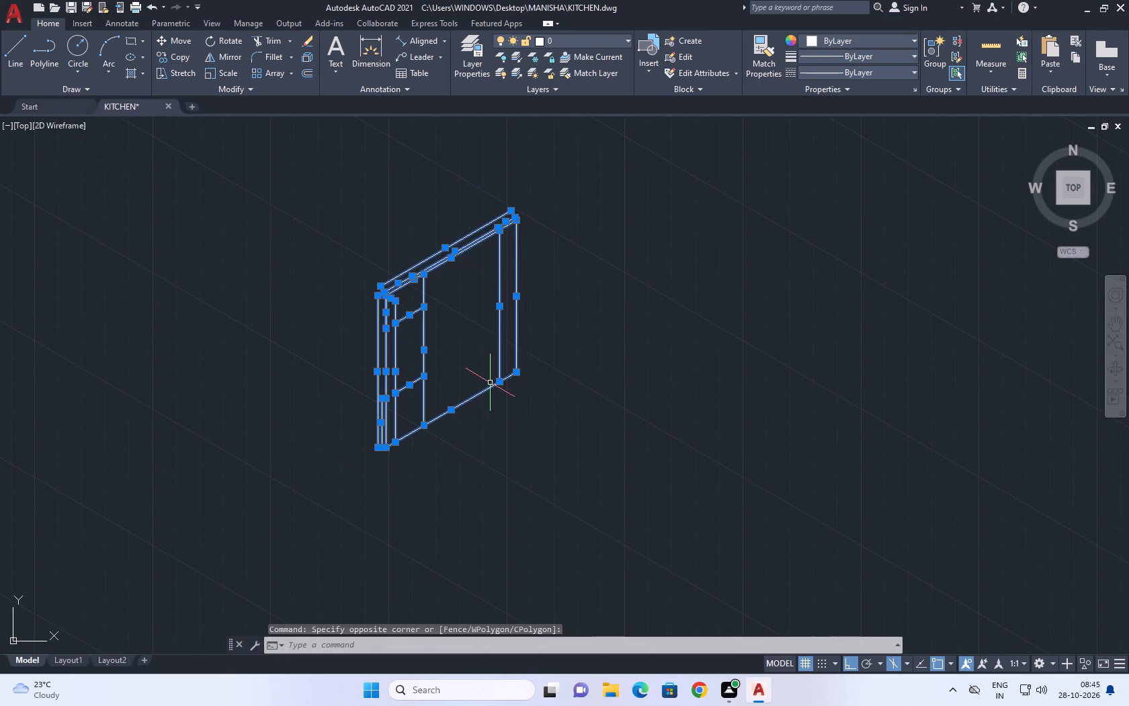
{"action": "key", "text": "Delete"}
In an empty area, draw a 278 cm line straight up, continued by a 20 cm line sloping down at 330° in the left isoplane.
{"action": "middle_click_drag", "start_coordinate": [419, 409], "coordinate": [170, 468]}
{"action": "type", "text": "L"}
{"action": "key", "text": "space"}
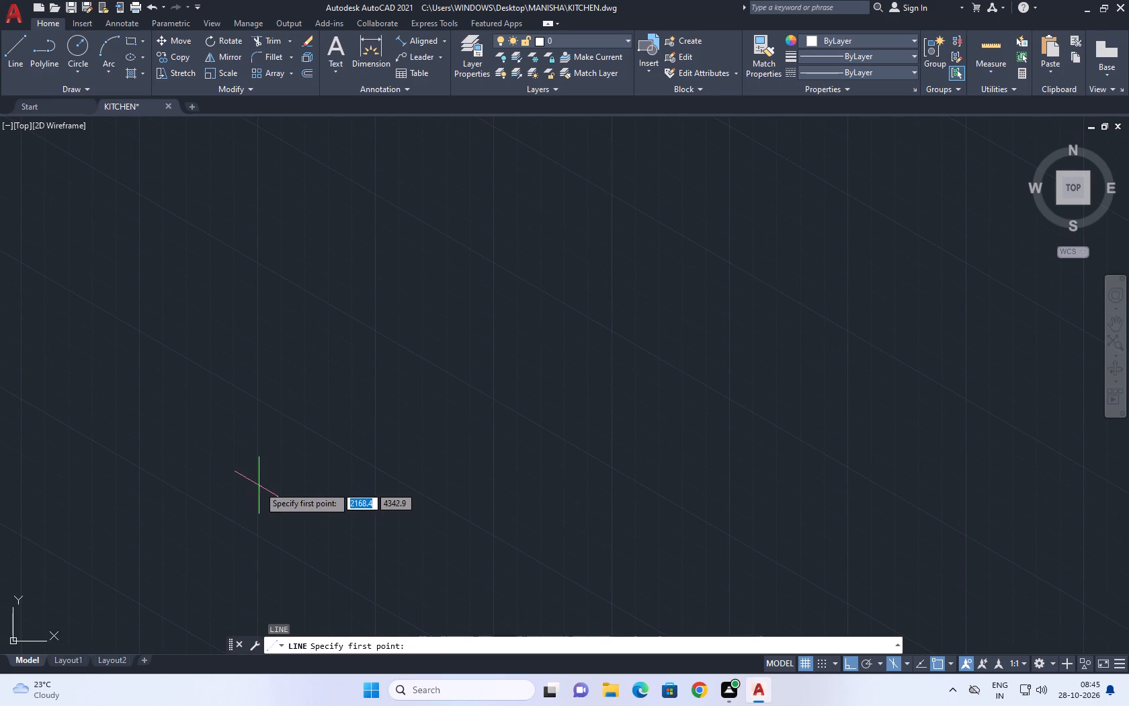
{"action": "left_click", "coordinate": [264, 504]}
{"action": "middle_click_drag", "start_coordinate": [271, 293], "coordinate": [300, 365]}
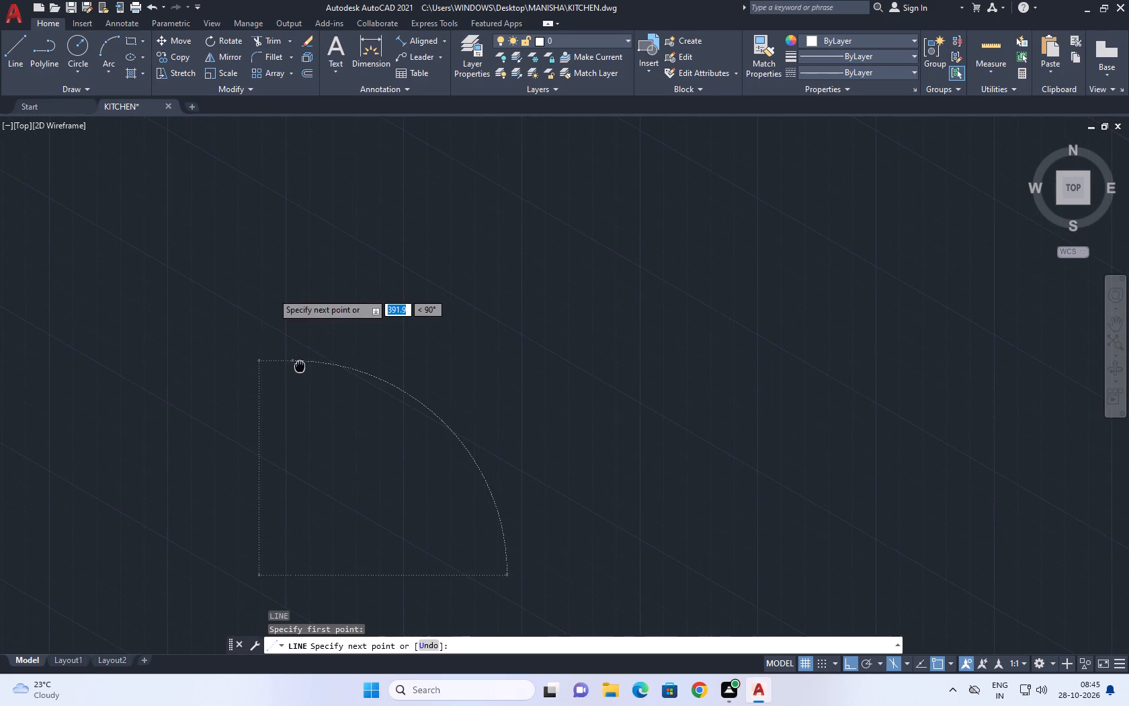
{"action": "middle_click_drag", "start_coordinate": [300, 365], "coordinate": [300, 364]}
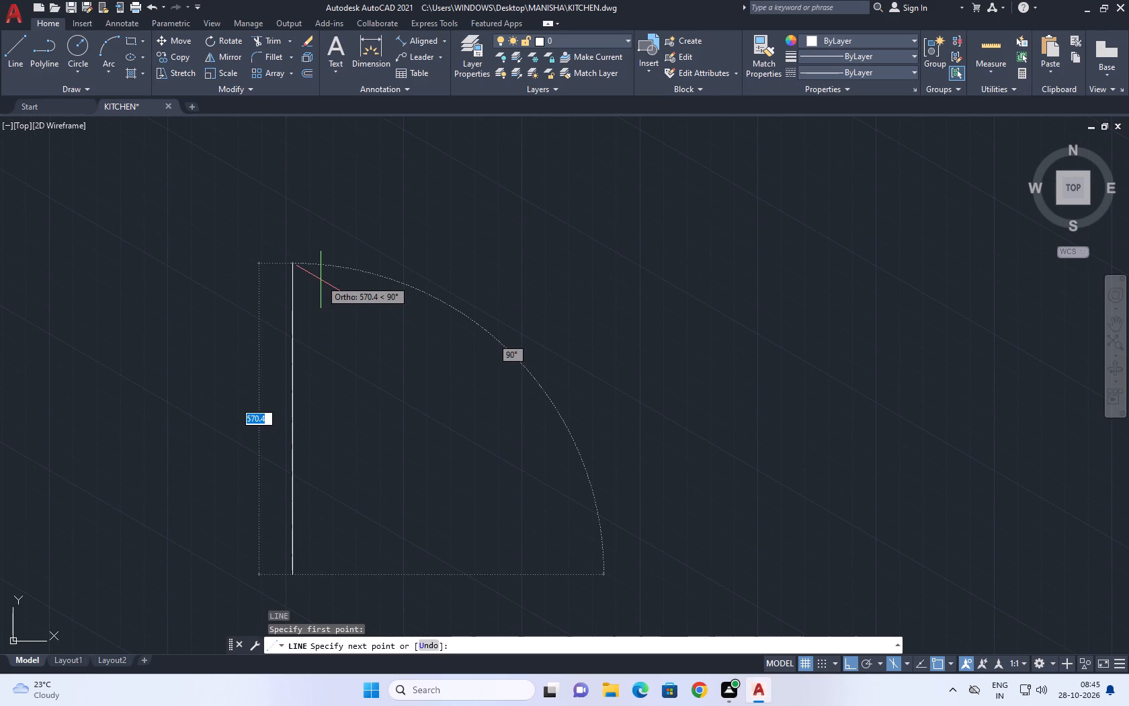
{"action": "type", "text": "278"}
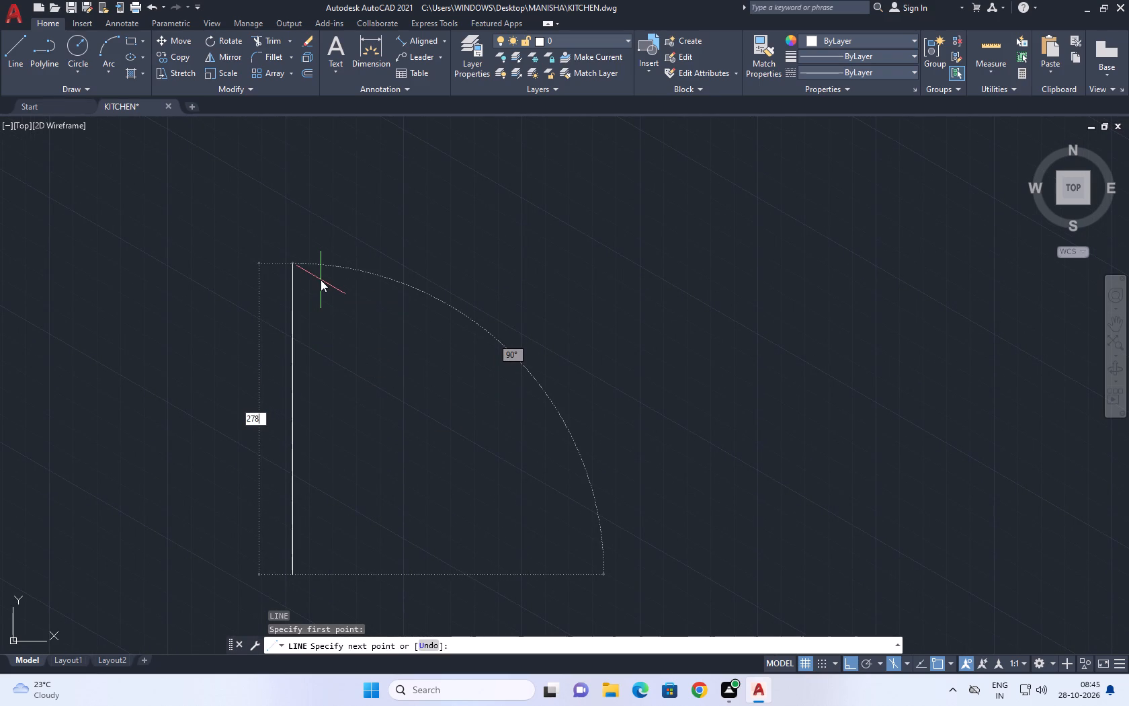
{"action": "key", "text": "Return"}
{"action": "scroll", "coordinate": [321, 280], "scroll_direction": "up", "scroll_amount": 1}
{"action": "scroll", "coordinate": [449, 397], "scroll_direction": "down", "scroll_amount": 2}
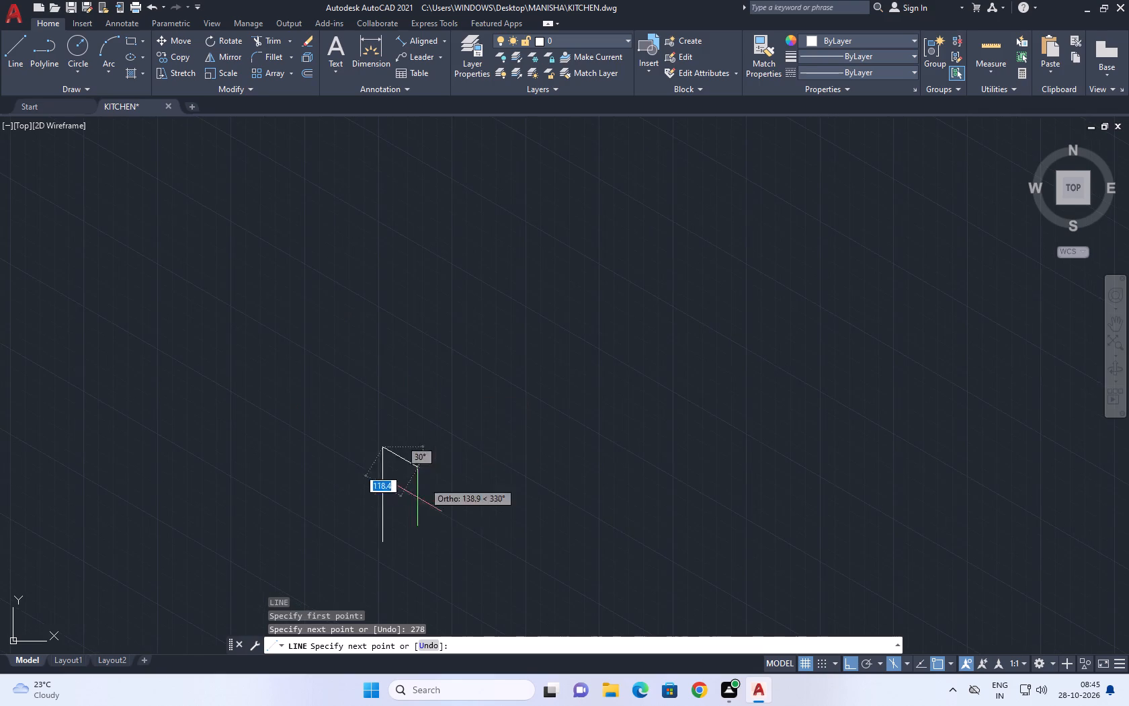
{"action": "middle_click_drag", "start_coordinate": [382, 532], "coordinate": [387, 385]}
{"action": "scroll", "coordinate": [392, 287], "scroll_direction": "up", "scroll_amount": 2}
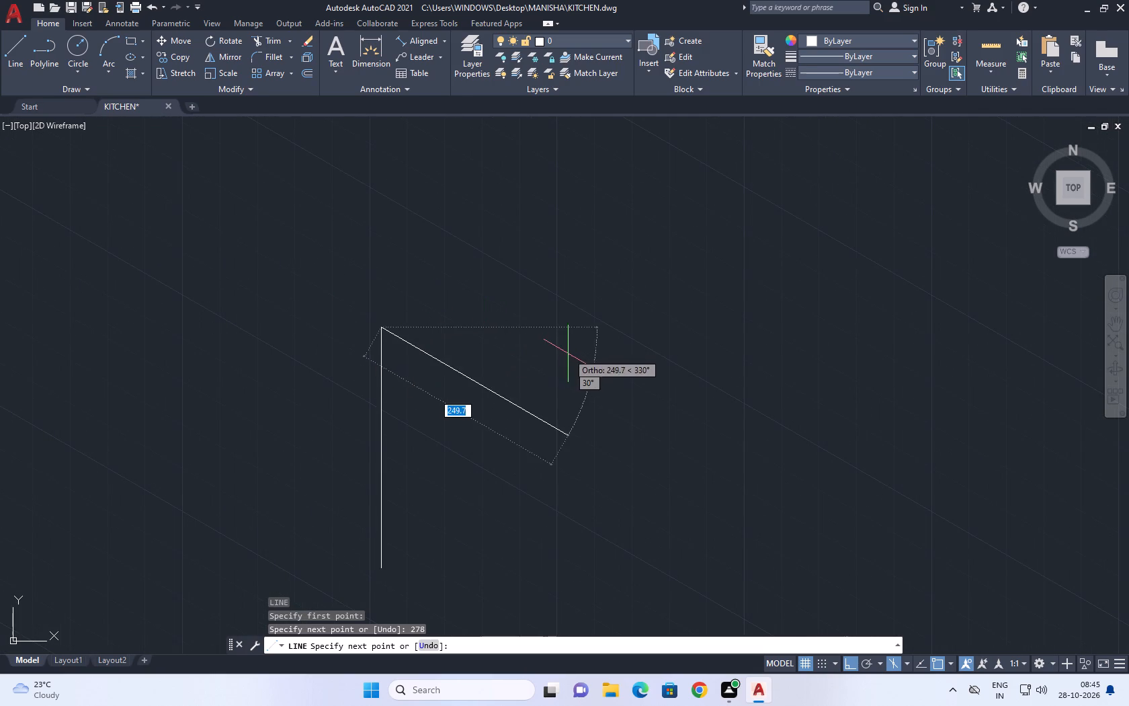
{"action": "middle_click_drag", "start_coordinate": [562, 375], "coordinate": [589, 316]}
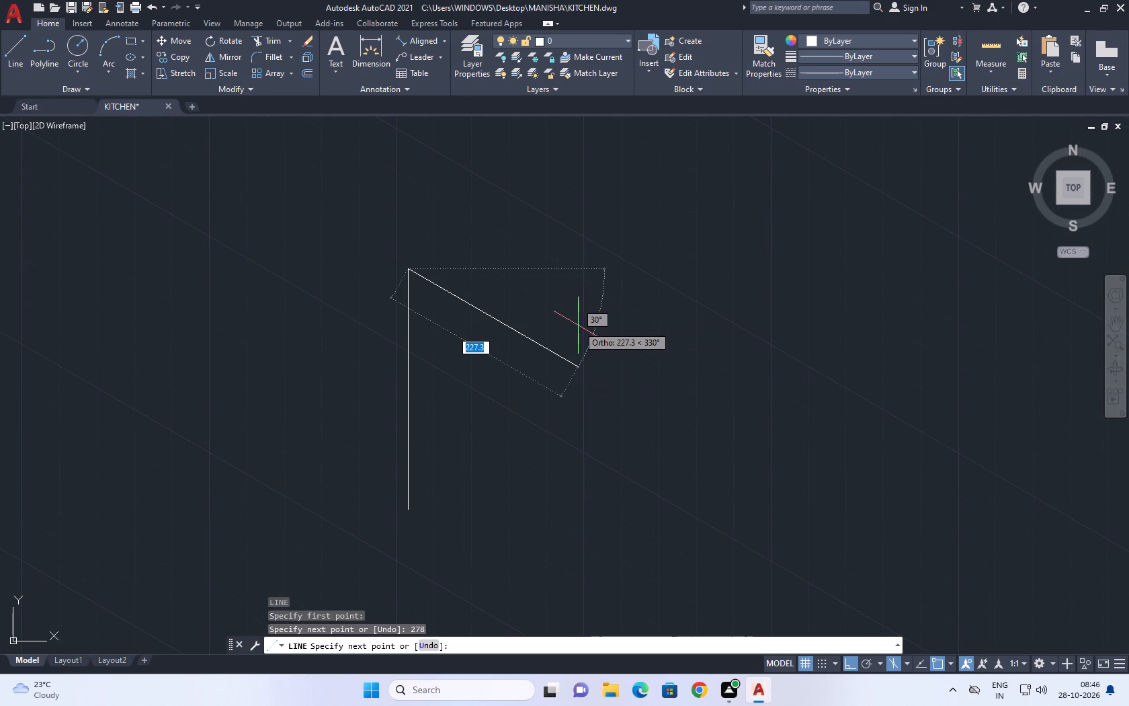
{"action": "type", "text": "20"}
{"action": "key", "text": "Return"}
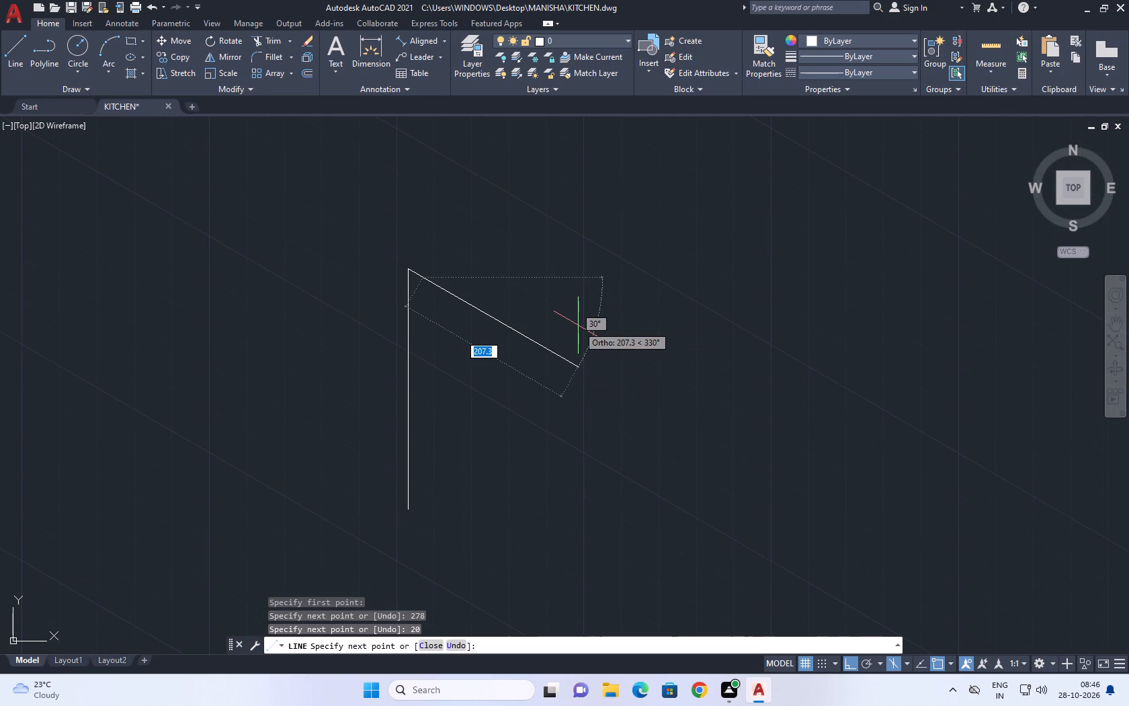
Continue the outline 278 cm straight down and close it to the start point, completing the narrow side panel.
{"action": "scroll", "coordinate": [483, 354], "scroll_direction": "down", "scroll_amount": 1}
{"action": "scroll", "coordinate": [449, 471], "scroll_direction": "up", "scroll_amount": 3}
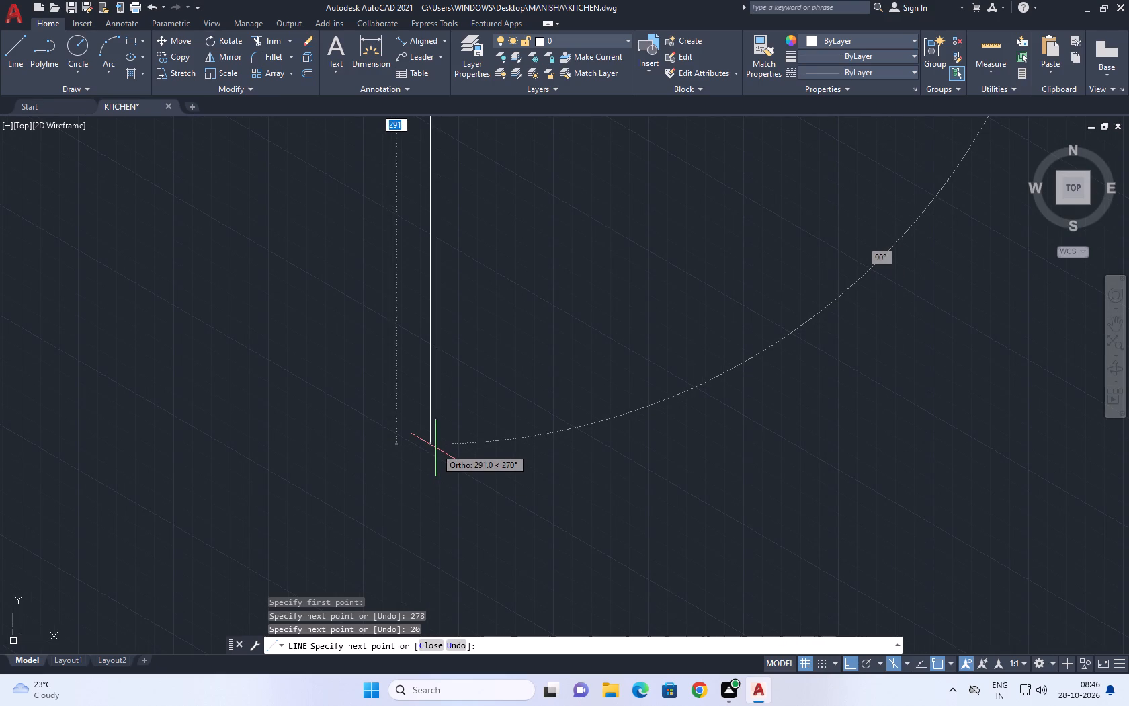
{"action": "type", "text": "275"}
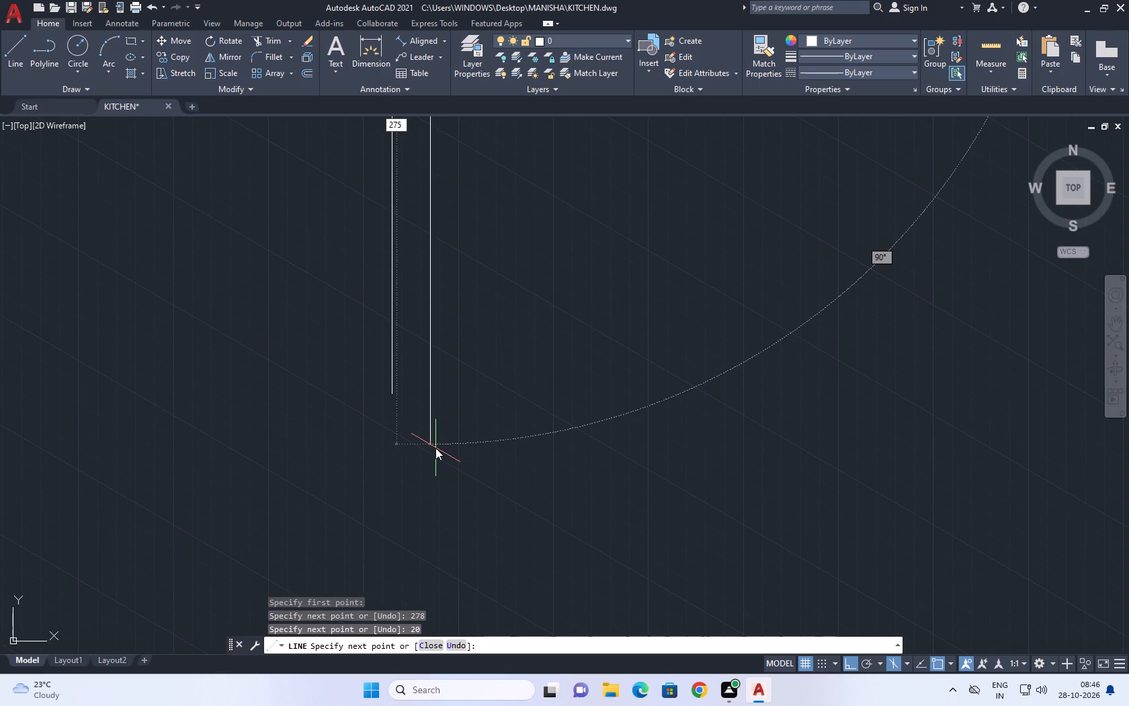
{"action": "key", "text": "BackSpace"}
{"action": "key", "text": "8"}
{"action": "key", "text": "Return"}
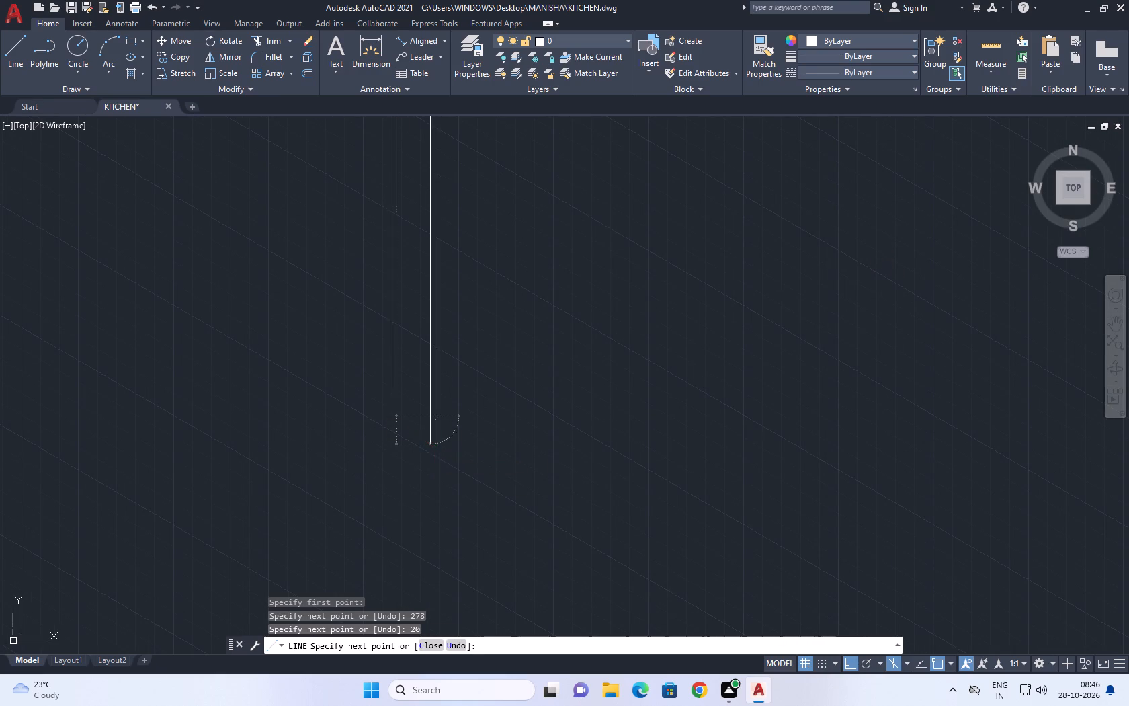
{"action": "scroll", "coordinate": [370, 398], "scroll_direction": "up", "scroll_amount": 3}
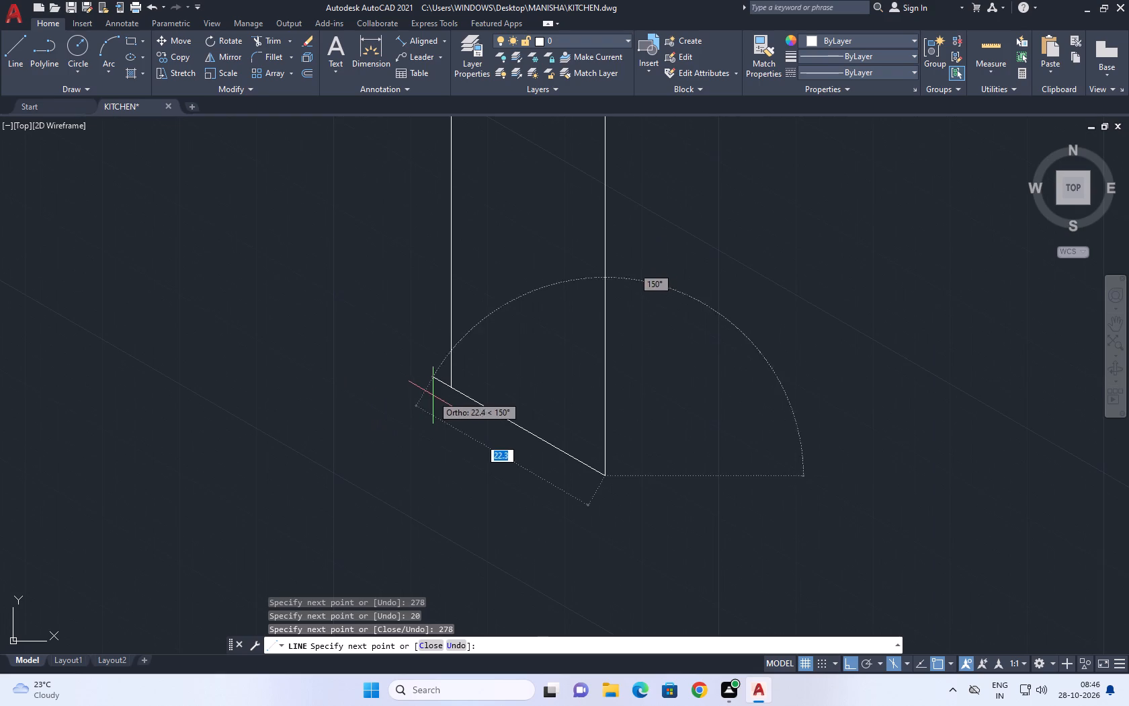
{"action": "left_click", "coordinate": [453, 389]}
{"action": "key", "text": "Escape"}
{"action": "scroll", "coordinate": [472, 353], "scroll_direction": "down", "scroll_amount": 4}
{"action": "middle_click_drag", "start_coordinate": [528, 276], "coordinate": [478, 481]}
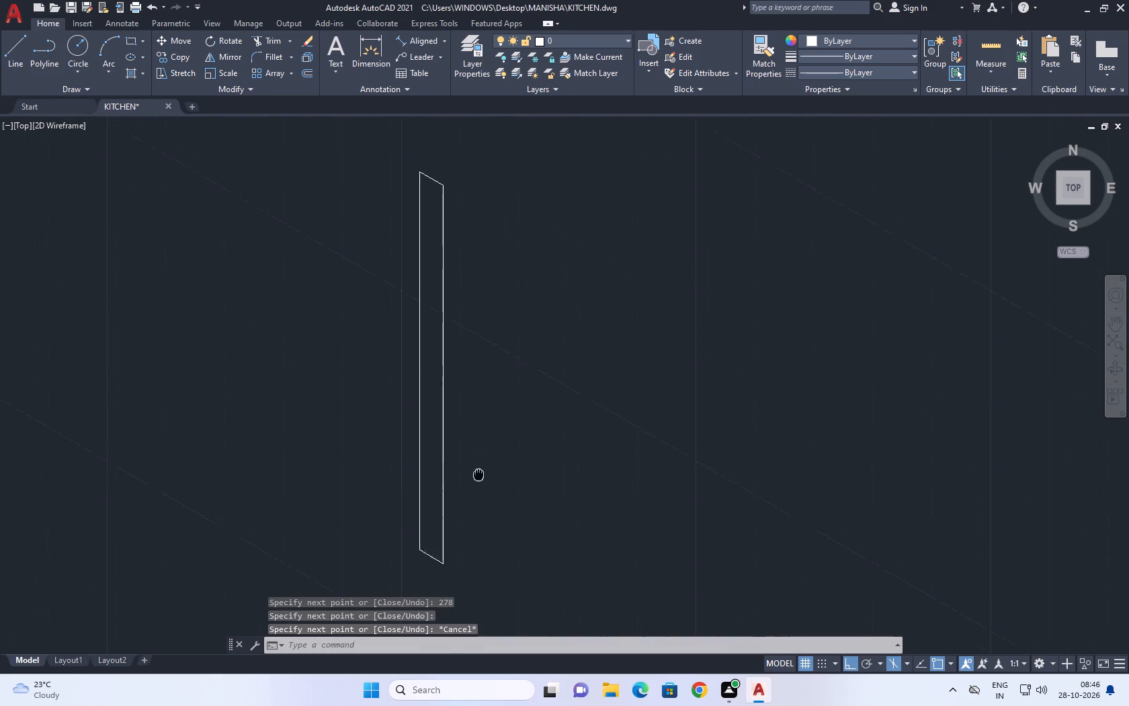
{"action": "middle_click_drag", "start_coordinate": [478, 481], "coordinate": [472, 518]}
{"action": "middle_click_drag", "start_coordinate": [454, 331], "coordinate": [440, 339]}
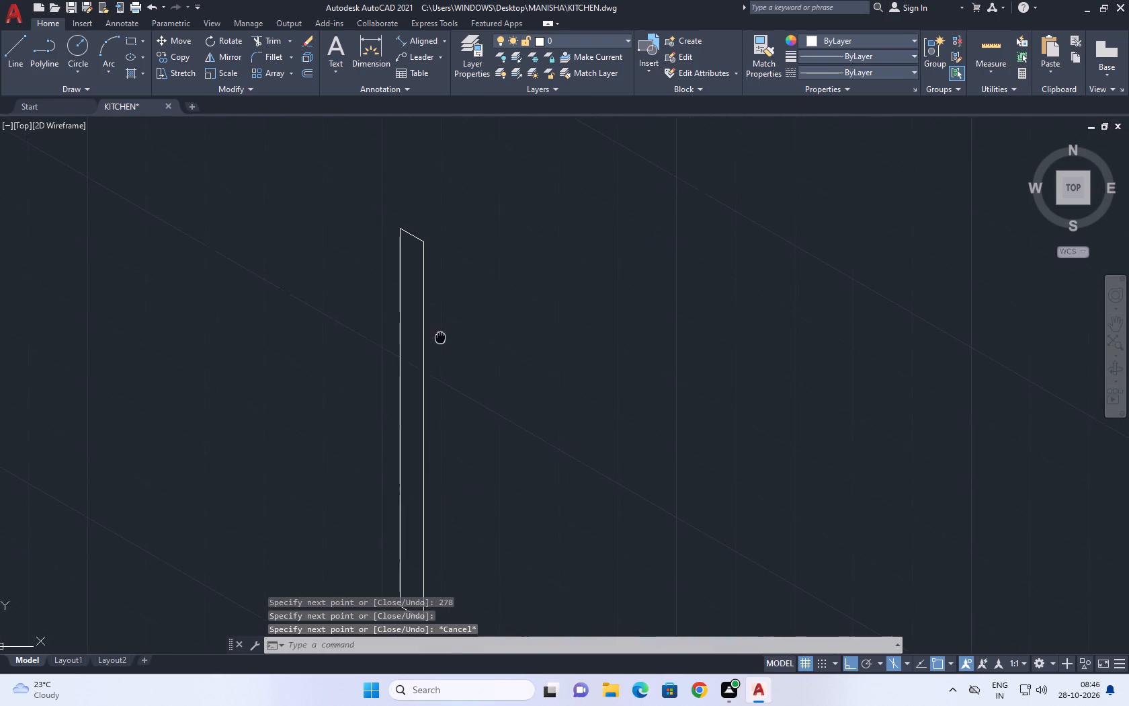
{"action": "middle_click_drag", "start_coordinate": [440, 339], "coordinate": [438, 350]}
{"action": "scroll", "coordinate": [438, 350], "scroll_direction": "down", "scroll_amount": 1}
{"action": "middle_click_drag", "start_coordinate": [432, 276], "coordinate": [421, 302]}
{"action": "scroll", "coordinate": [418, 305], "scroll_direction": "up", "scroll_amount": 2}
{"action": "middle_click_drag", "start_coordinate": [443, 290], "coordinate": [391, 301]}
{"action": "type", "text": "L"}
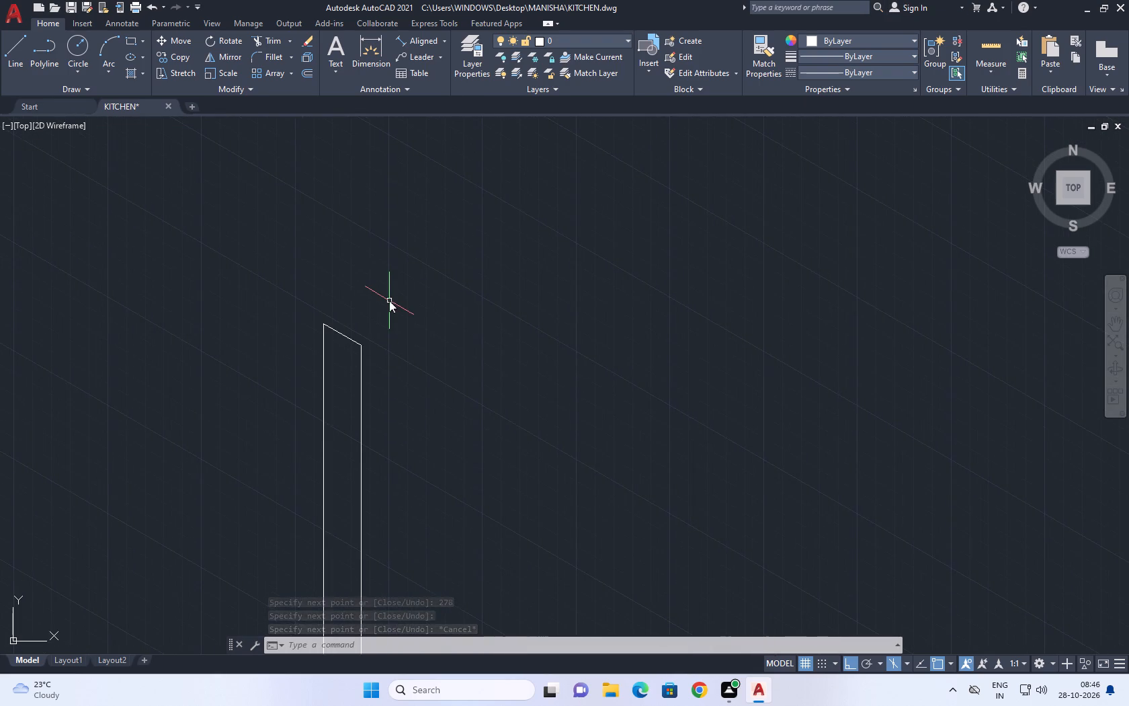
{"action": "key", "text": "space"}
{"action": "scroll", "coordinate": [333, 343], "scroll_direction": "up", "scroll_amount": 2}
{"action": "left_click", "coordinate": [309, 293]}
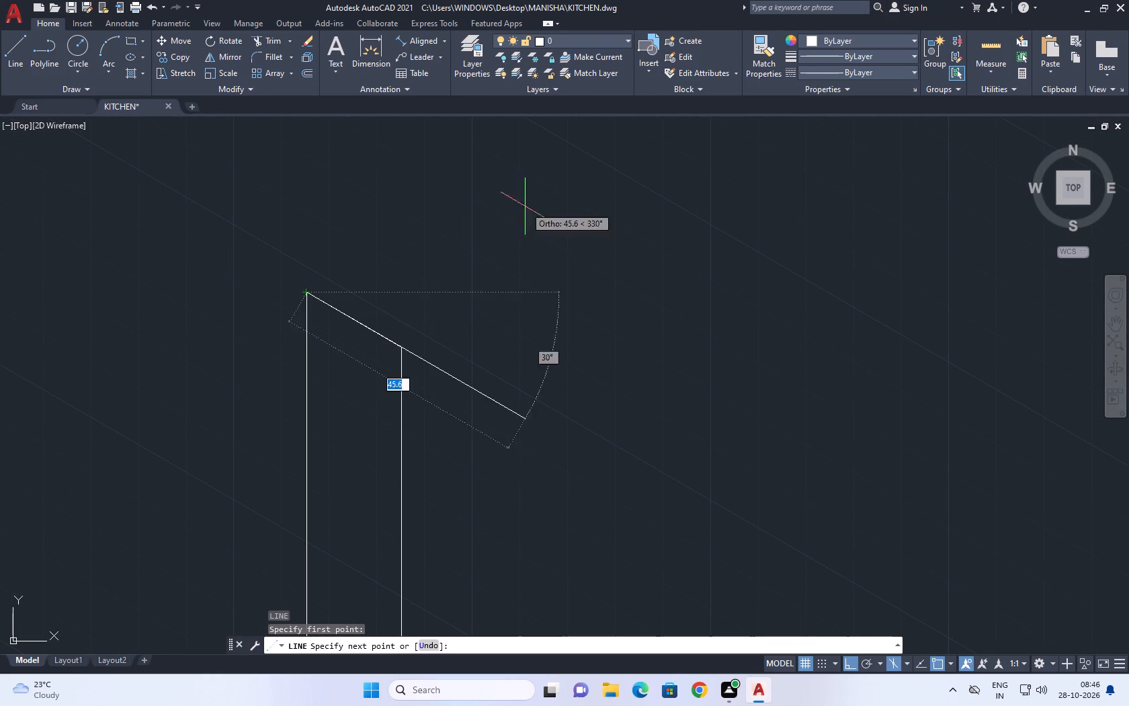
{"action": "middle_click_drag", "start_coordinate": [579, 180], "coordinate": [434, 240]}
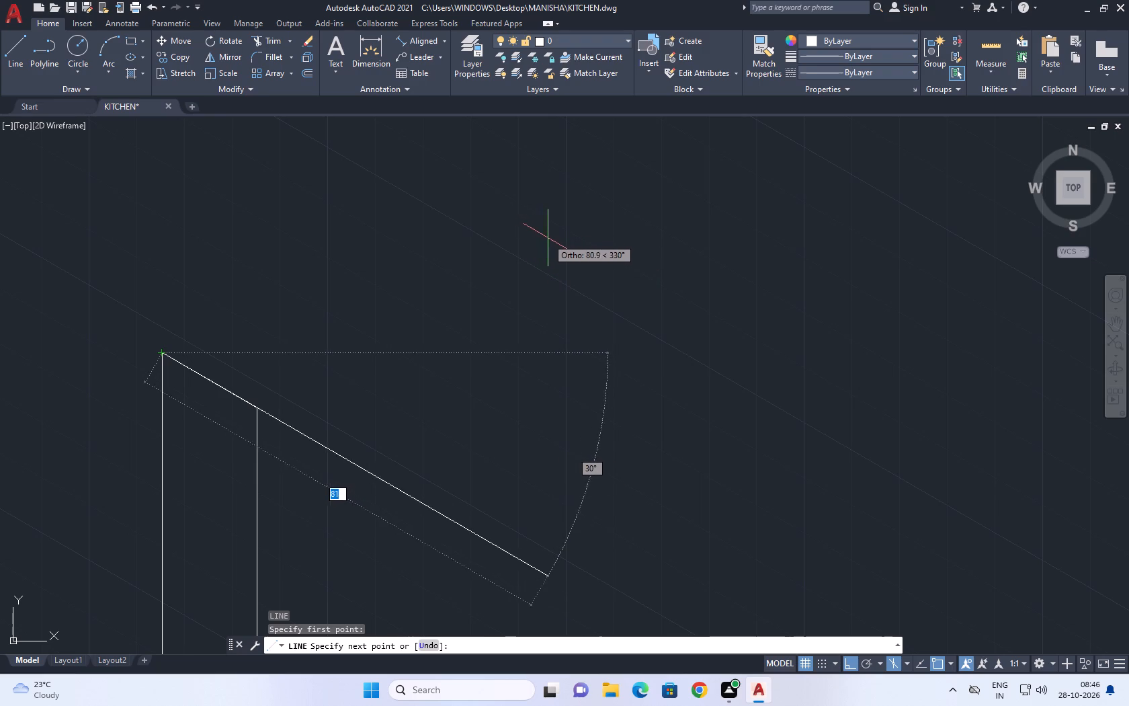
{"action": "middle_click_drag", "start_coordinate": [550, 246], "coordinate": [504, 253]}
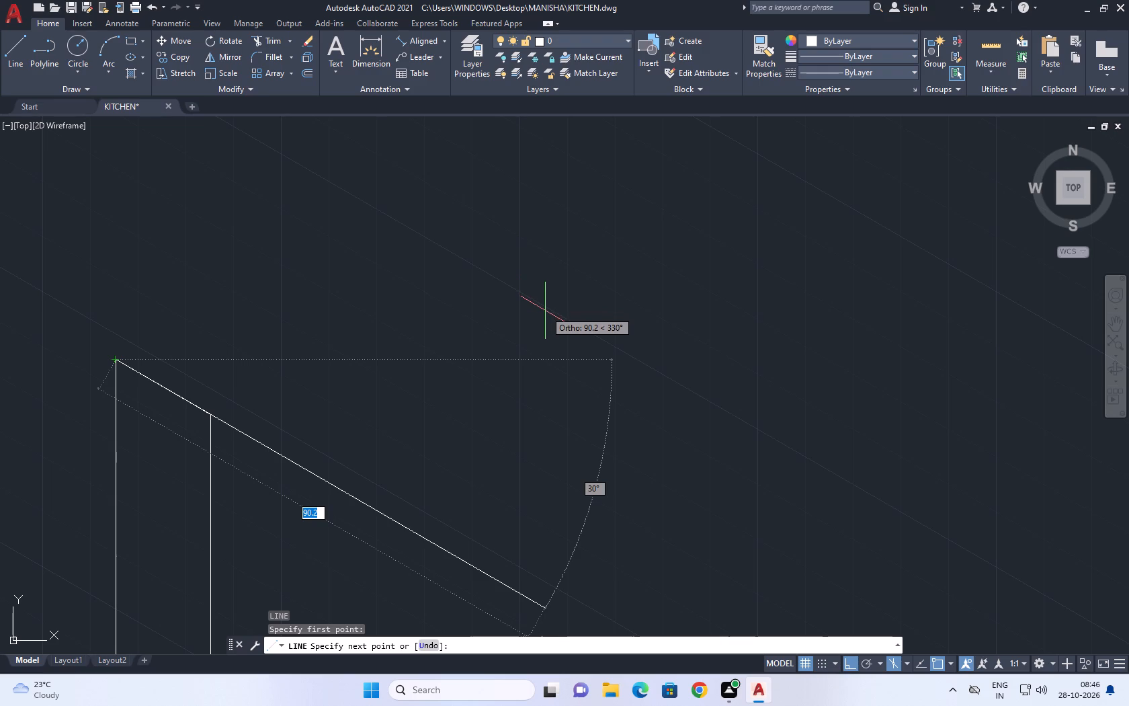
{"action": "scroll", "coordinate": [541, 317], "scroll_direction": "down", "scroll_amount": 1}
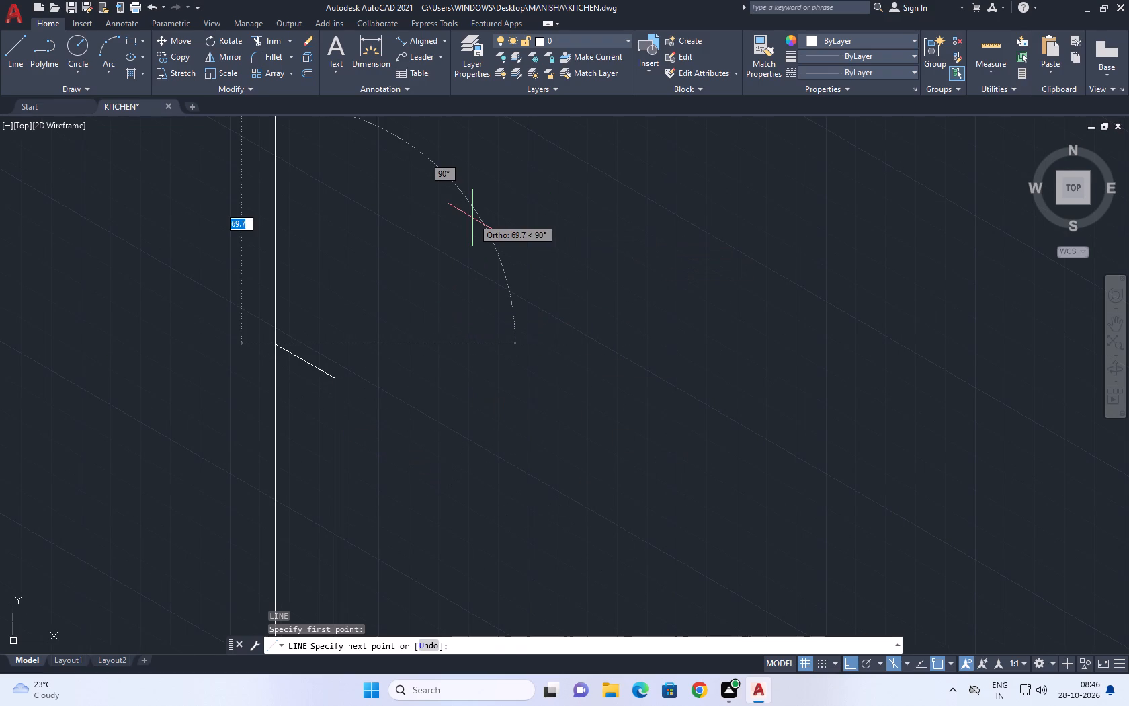
Switch to the top isoplane and abandon the line started at the panel's outer top corner.
{"action": "key", "text": "F5"}
{"action": "middle_click_drag", "start_coordinate": [571, 260], "coordinate": [308, 274]}
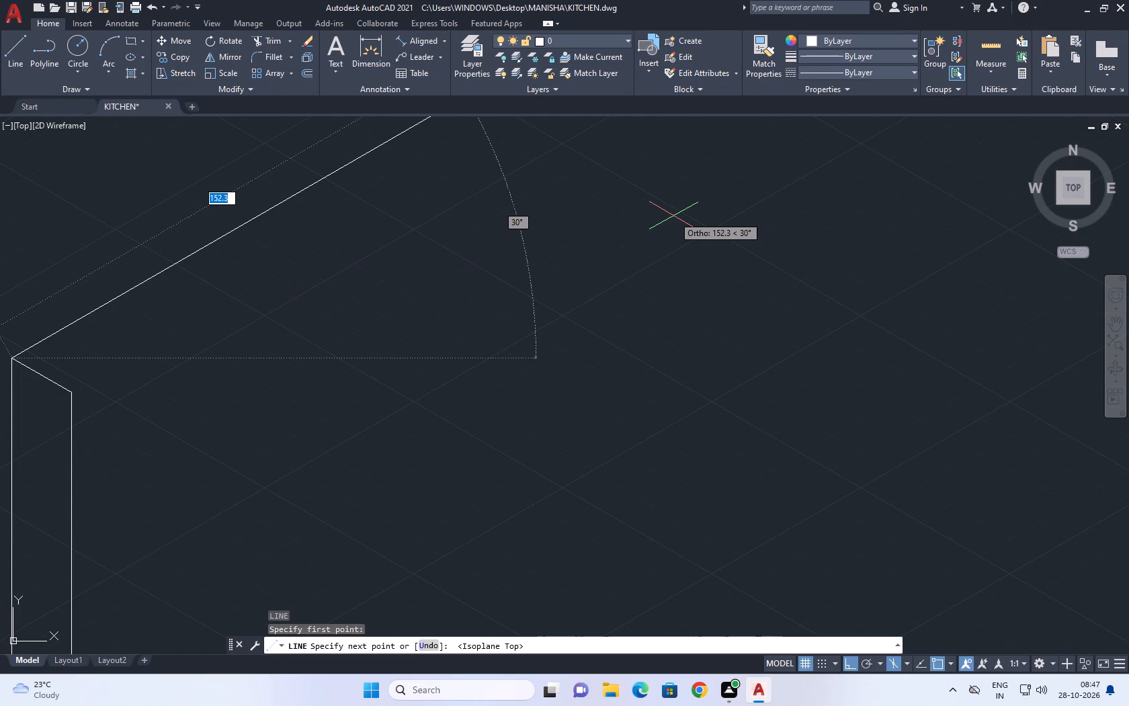
{"action": "middle_click_drag", "start_coordinate": [710, 223], "coordinate": [710, 224]}
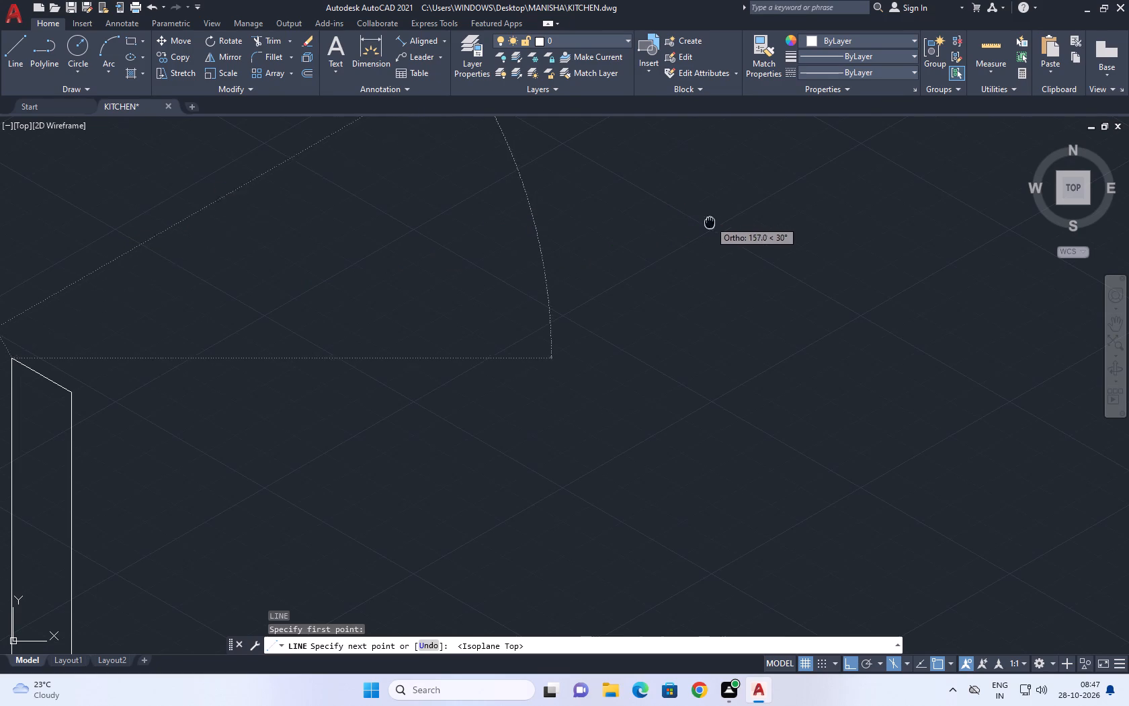
{"action": "middle_click_drag", "start_coordinate": [710, 224], "coordinate": [805, 287]}
{"action": "scroll", "coordinate": [805, 287], "scroll_direction": "down", "scroll_amount": 2}
{"action": "key", "text": "Escape"}
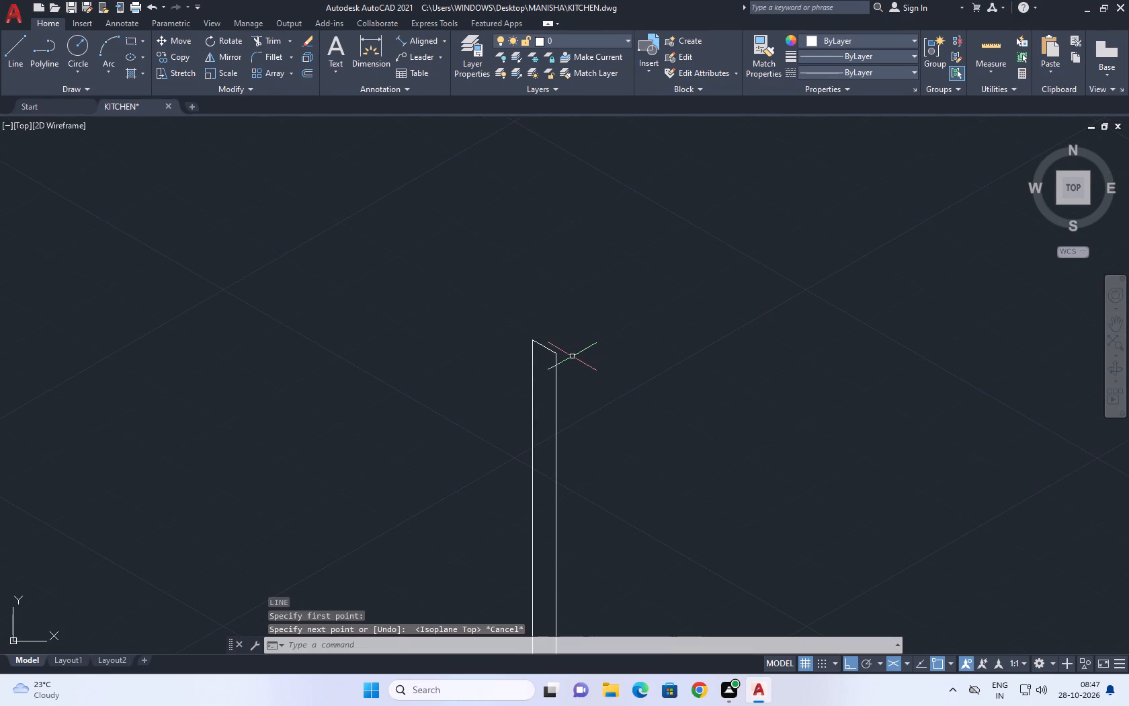
Draw a 275 cm line rising at 30° from the panel's inner vertical, starting just below its top corner.
{"action": "key", "text": "space"}
{"action": "scroll", "coordinate": [571, 358], "scroll_direction": "up", "scroll_amount": 5}
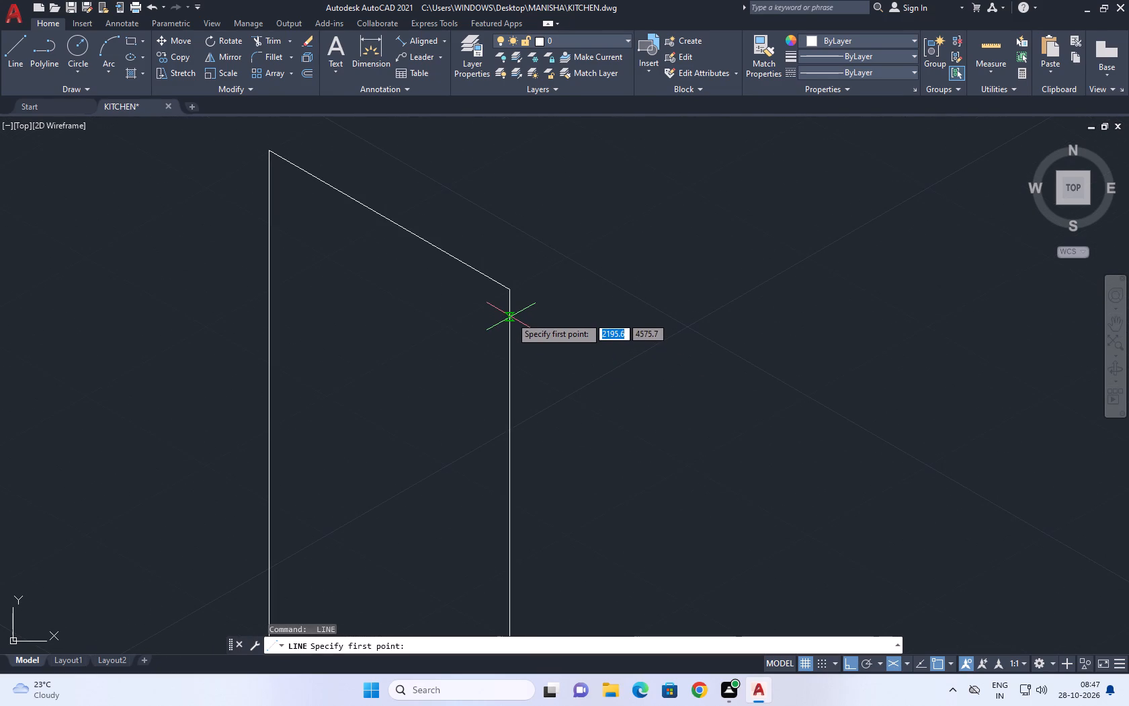
{"action": "left_click", "coordinate": [511, 317]}
{"action": "scroll", "coordinate": [671, 253], "scroll_direction": "down", "scroll_amount": 3}
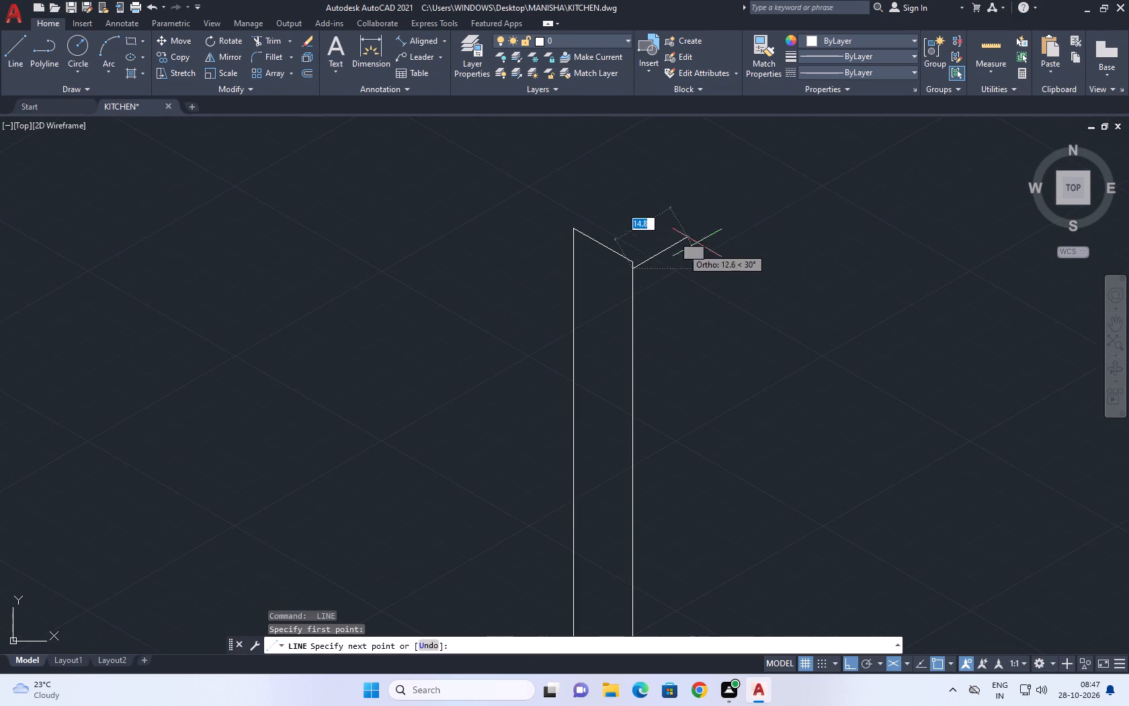
{"action": "middle_click_drag", "start_coordinate": [785, 194], "coordinate": [249, 353]}
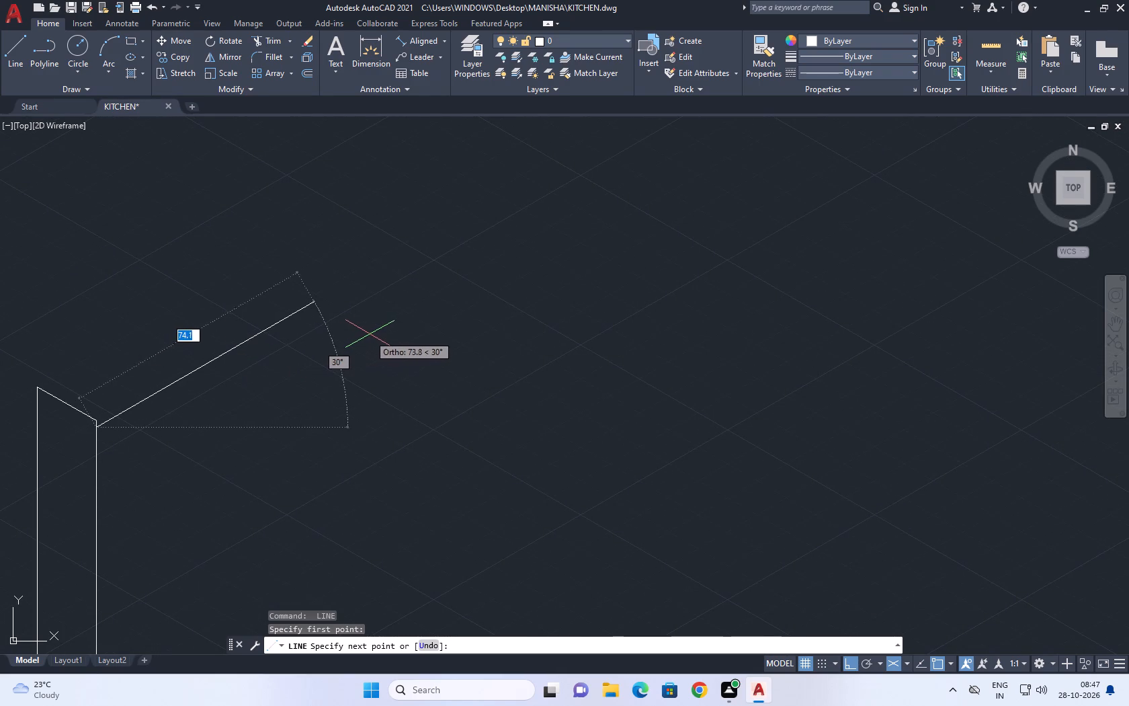
{"action": "middle_click_drag", "start_coordinate": [358, 329], "coordinate": [272, 348]}
{"action": "scroll", "coordinate": [291, 345], "scroll_direction": "up", "scroll_amount": 1}
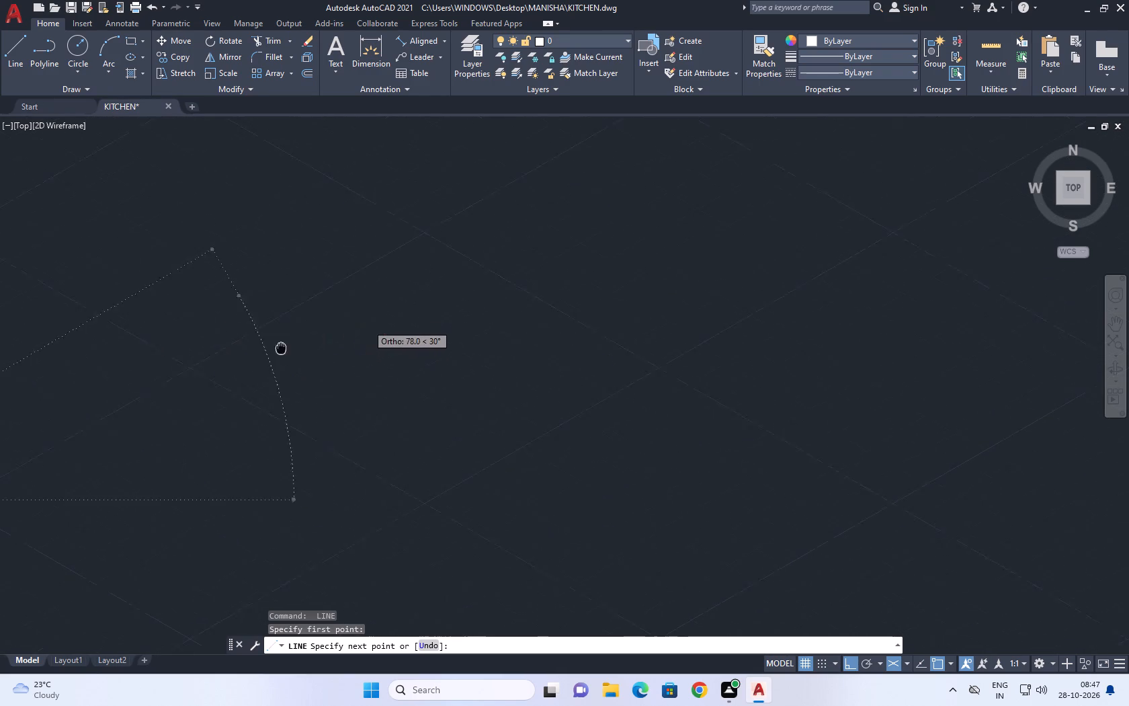
{"action": "middle_click_drag", "start_coordinate": [272, 348], "coordinate": [224, 348]}
{"action": "middle_click_drag", "start_coordinate": [401, 243], "coordinate": [241, 282]}
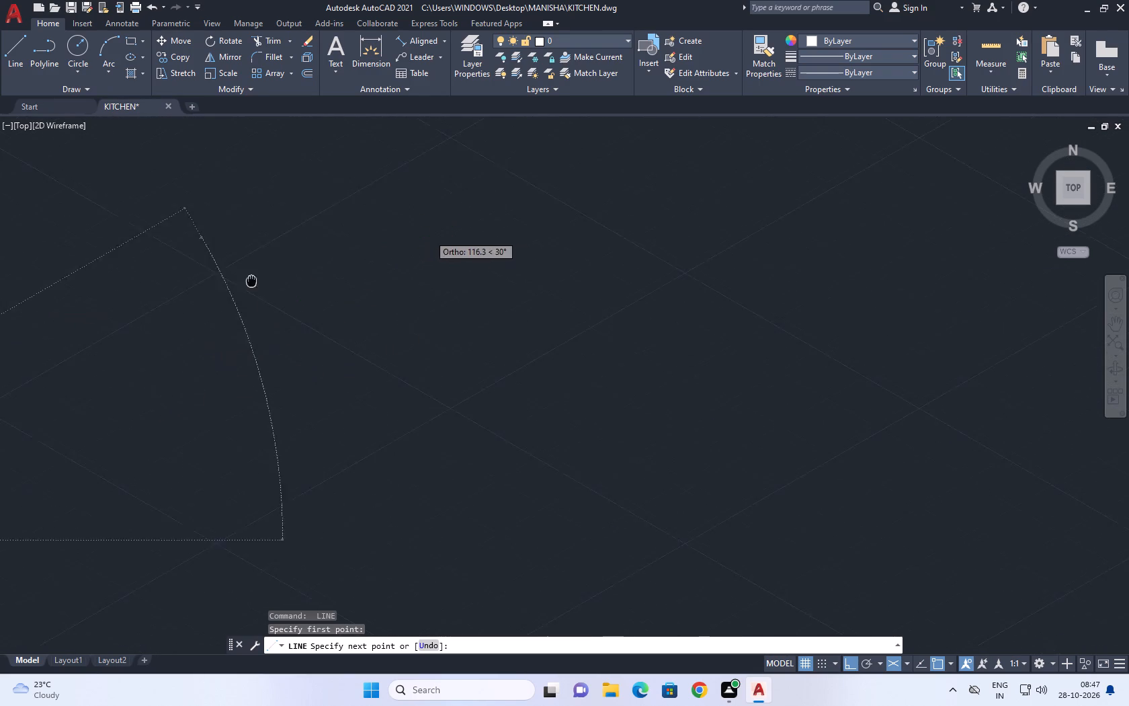
{"action": "middle_click_drag", "start_coordinate": [241, 282], "coordinate": [165, 297]}
{"action": "scroll", "coordinate": [263, 276], "scroll_direction": "down", "scroll_amount": 1}
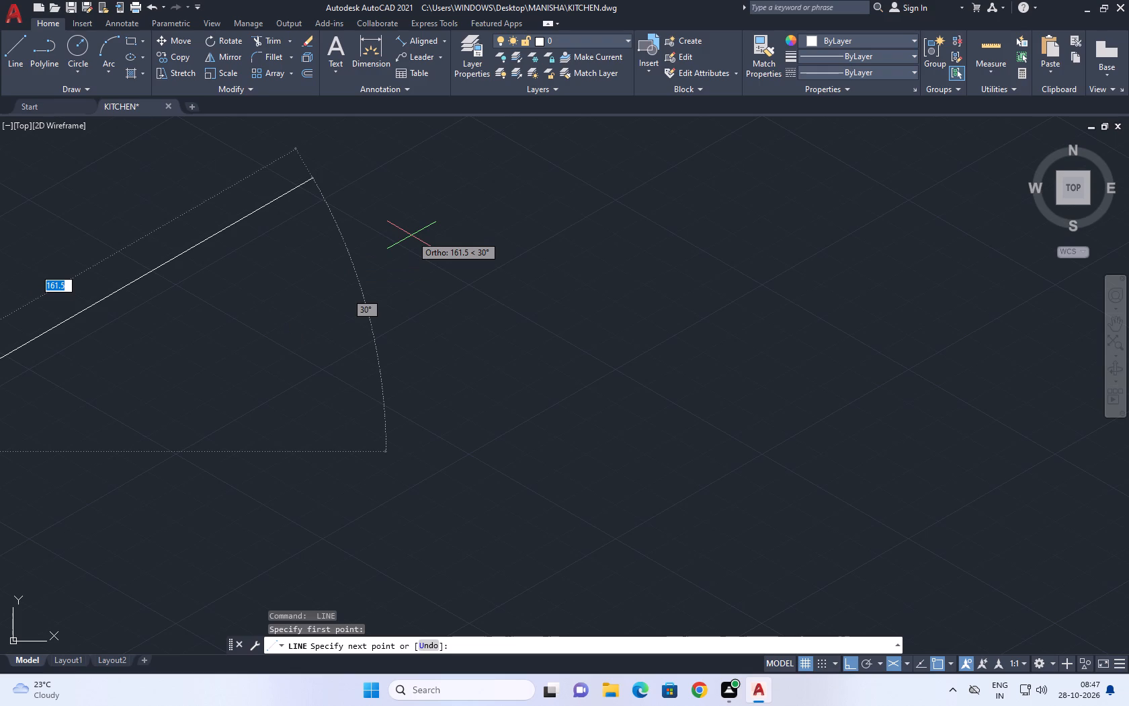
{"action": "type", "text": "275"}
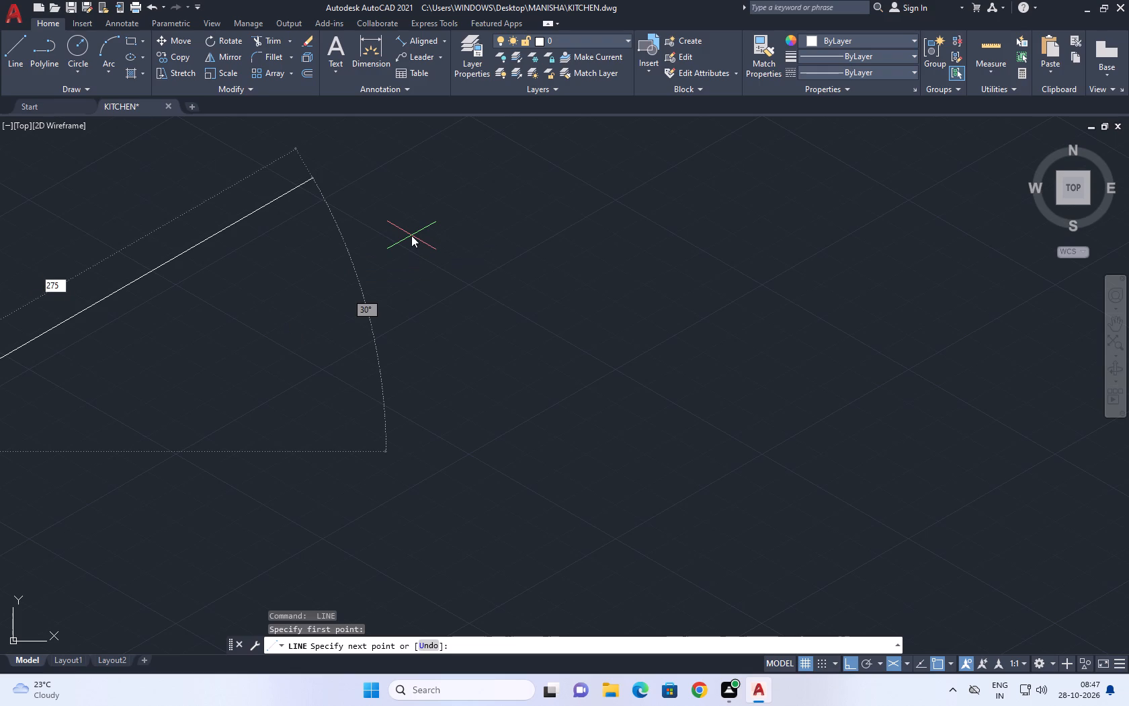
{"action": "key", "text": "Return"}
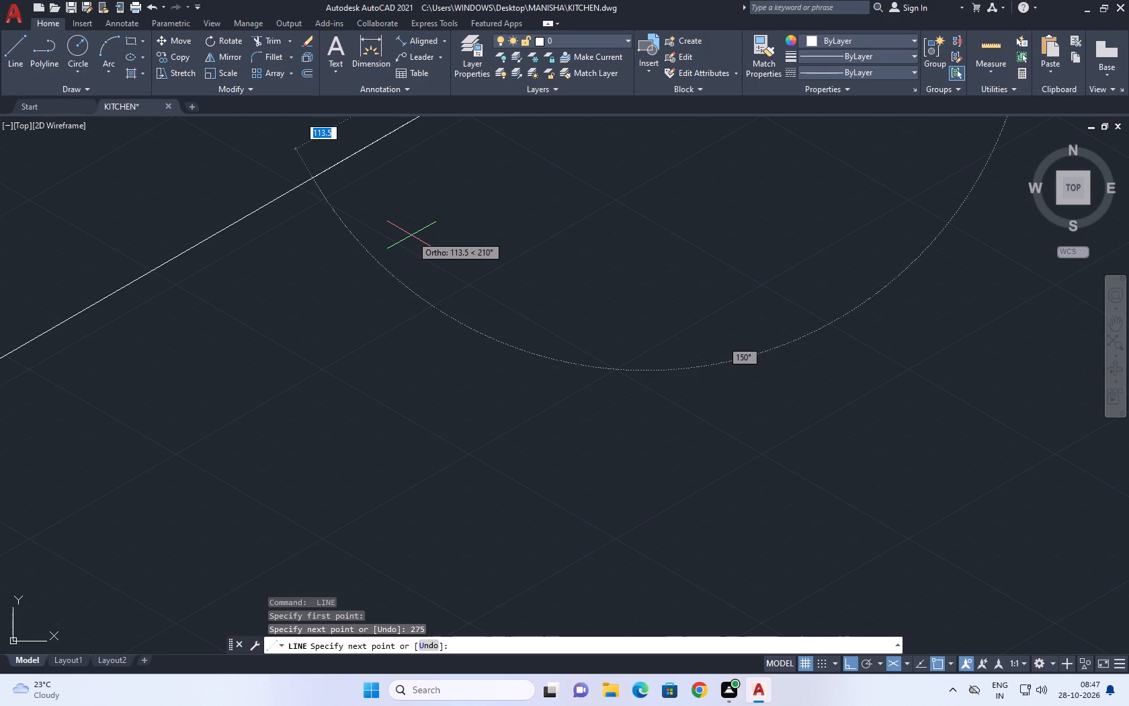
{"action": "scroll", "coordinate": [411, 235], "scroll_direction": "down", "scroll_amount": 1}
{"action": "scroll", "coordinate": [632, 352], "scroll_direction": "down", "scroll_amount": 1}
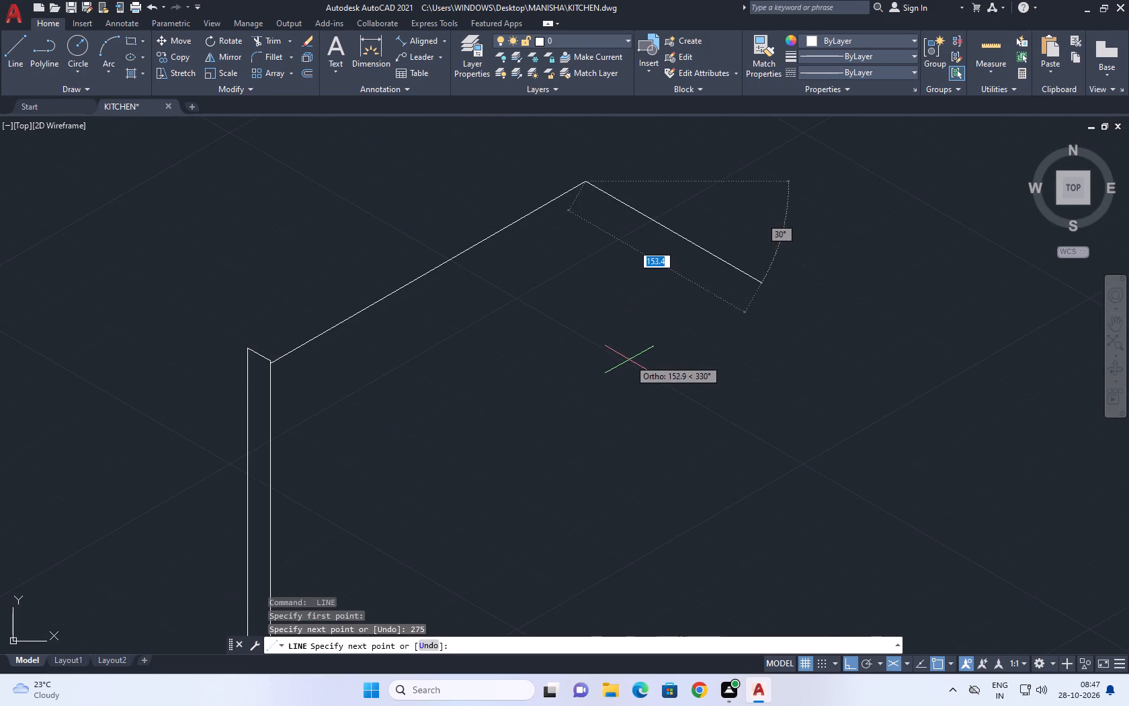
{"action": "middle_click_drag", "start_coordinate": [649, 335], "coordinate": [635, 305]}
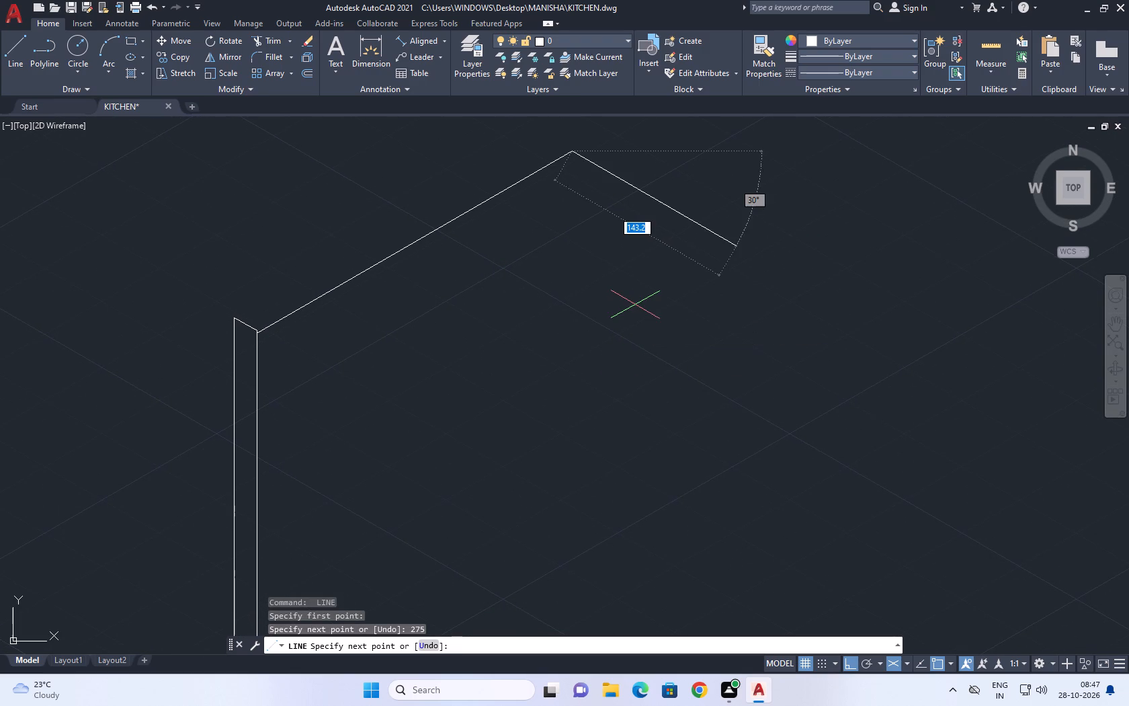
Undo the 275 cm wall line segment and redraw it 276 cm long, rising at 30° from the same start point.
{"action": "key", "text": "ctrl+z"}
{"action": "middle_click_drag", "start_coordinate": [578, 294], "coordinate": [510, 393]}
{"action": "type", "text": "27"}
{"action": "key", "text": "6"}
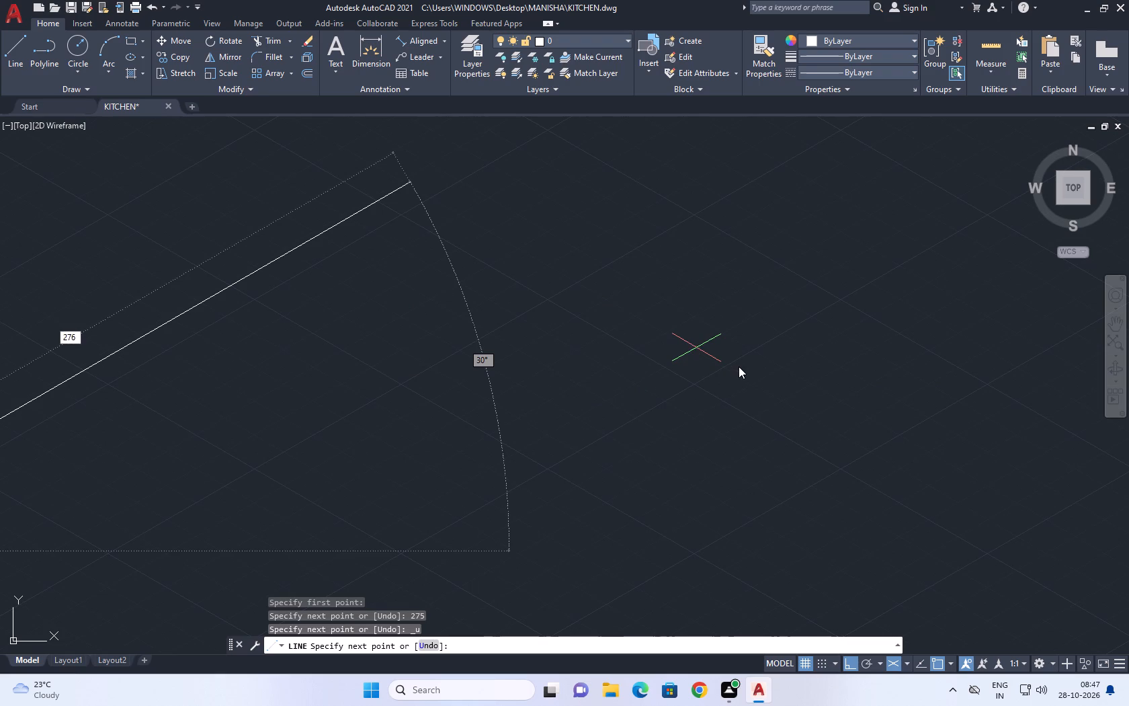
{"action": "key", "text": "Return"}
Switch to the right isoplane and continue the wall outline 278 cm straight down from the top line's far end.
{"action": "scroll", "coordinate": [667, 347], "scroll_direction": "down", "scroll_amount": 4}
{"action": "middle_click_drag", "start_coordinate": [682, 425], "coordinate": [675, 366]}
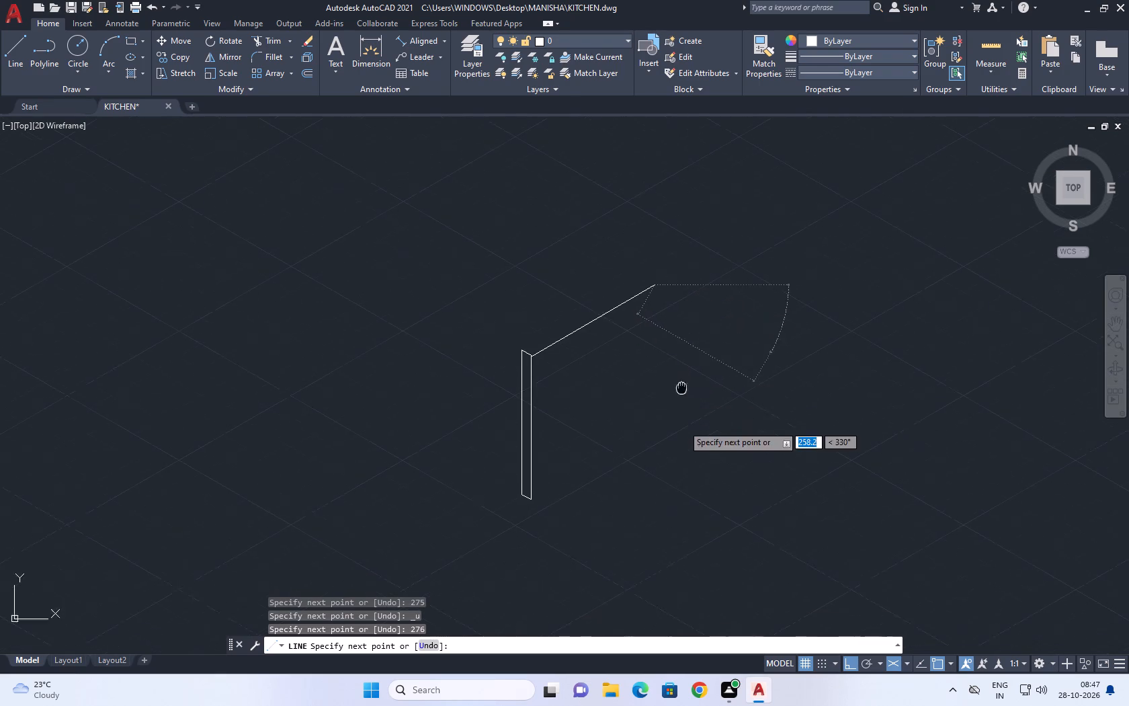
{"action": "middle_click_drag", "start_coordinate": [675, 366], "coordinate": [670, 352]}
{"action": "key", "text": "F5"}
{"action": "scroll", "coordinate": [647, 386], "scroll_direction": "up", "scroll_amount": 2}
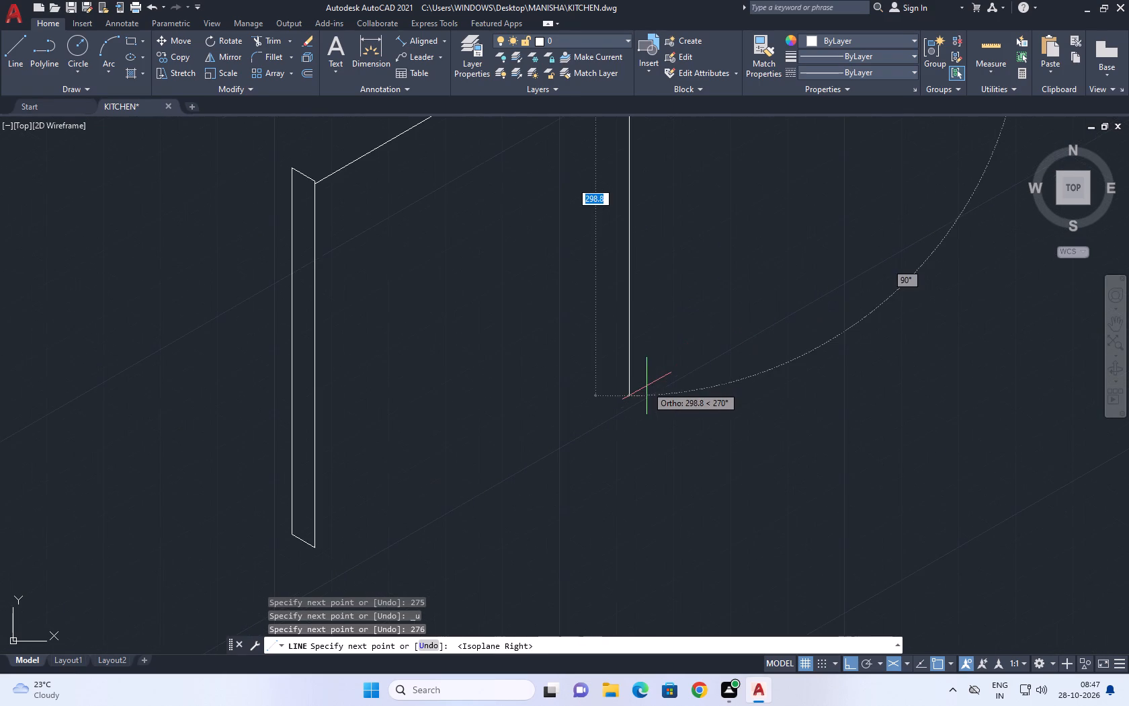
{"action": "middle_click_drag", "start_coordinate": [640, 384], "coordinate": [659, 416]}
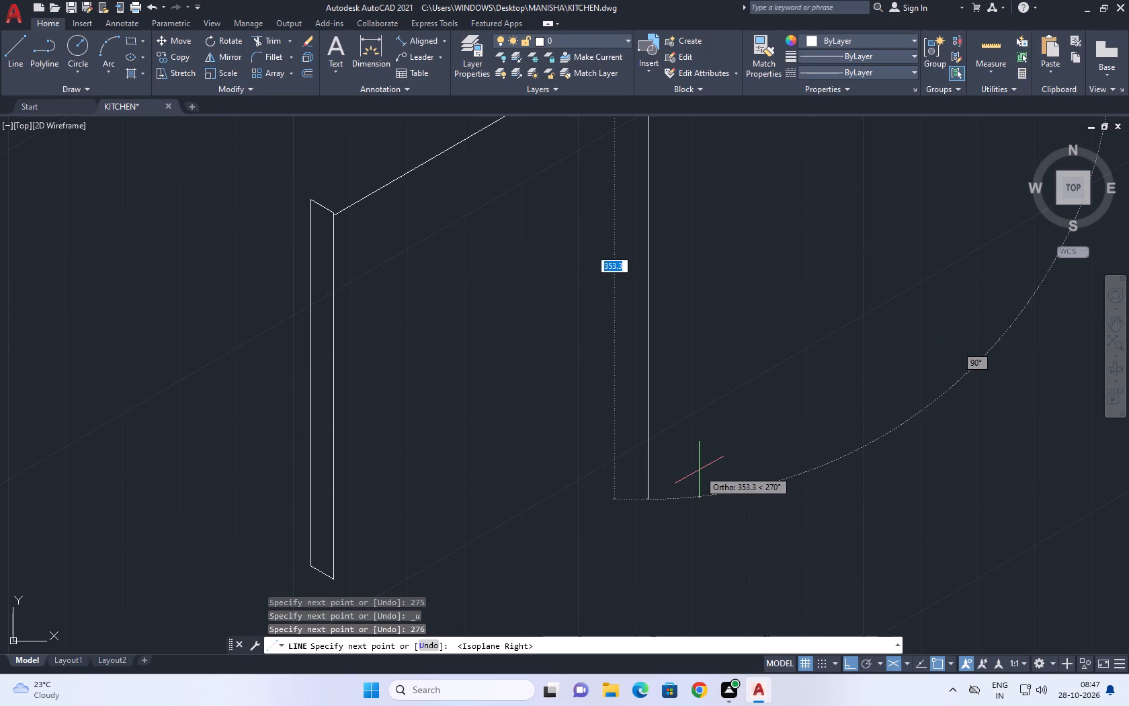
{"action": "key", "text": "2"}
{"action": "type", "text": "78"}
{"action": "key", "text": "Return"}
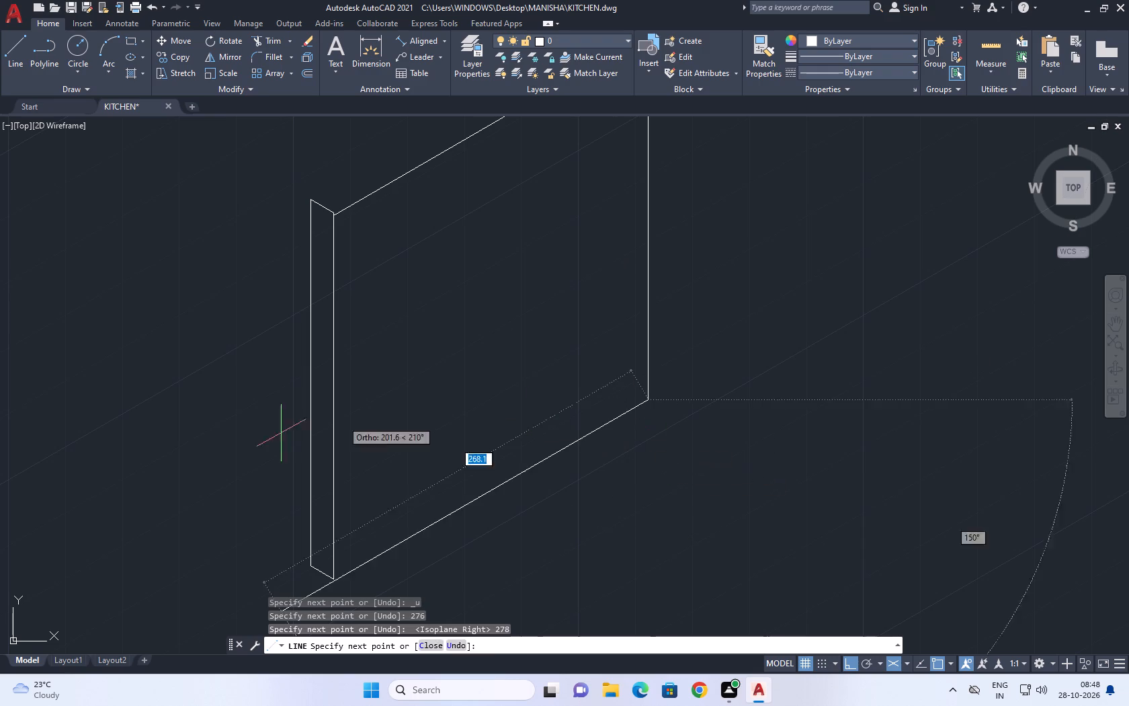
Draw the wall's bottom line back at 210° until it passes beyond the panel's lower inner corner, and end the line.
{"action": "middle_click_drag", "start_coordinate": [353, 420], "coordinate": [334, 305]}
{"action": "scroll", "coordinate": [322, 447], "scroll_direction": "up", "scroll_amount": 2}
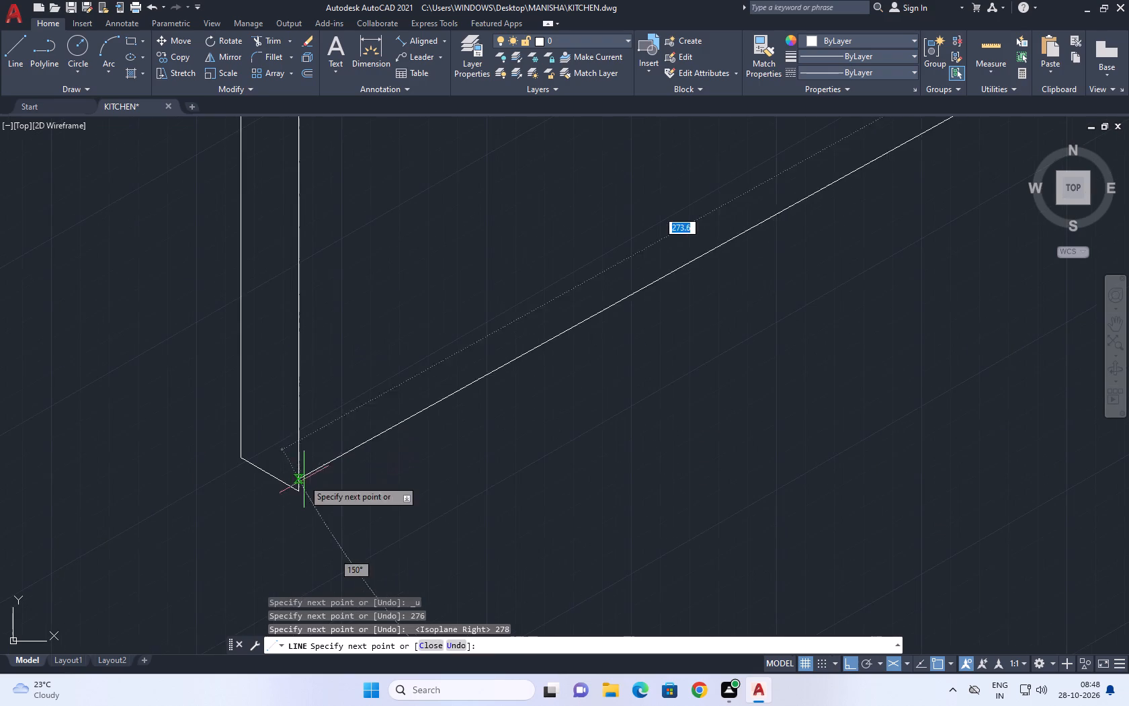
{"action": "scroll", "coordinate": [296, 492], "scroll_direction": "up", "scroll_amount": 1}
{"action": "scroll", "coordinate": [324, 532], "scroll_direction": "down", "scroll_amount": 2}
{"action": "middle_click_drag", "start_coordinate": [292, 537], "coordinate": [354, 499]}
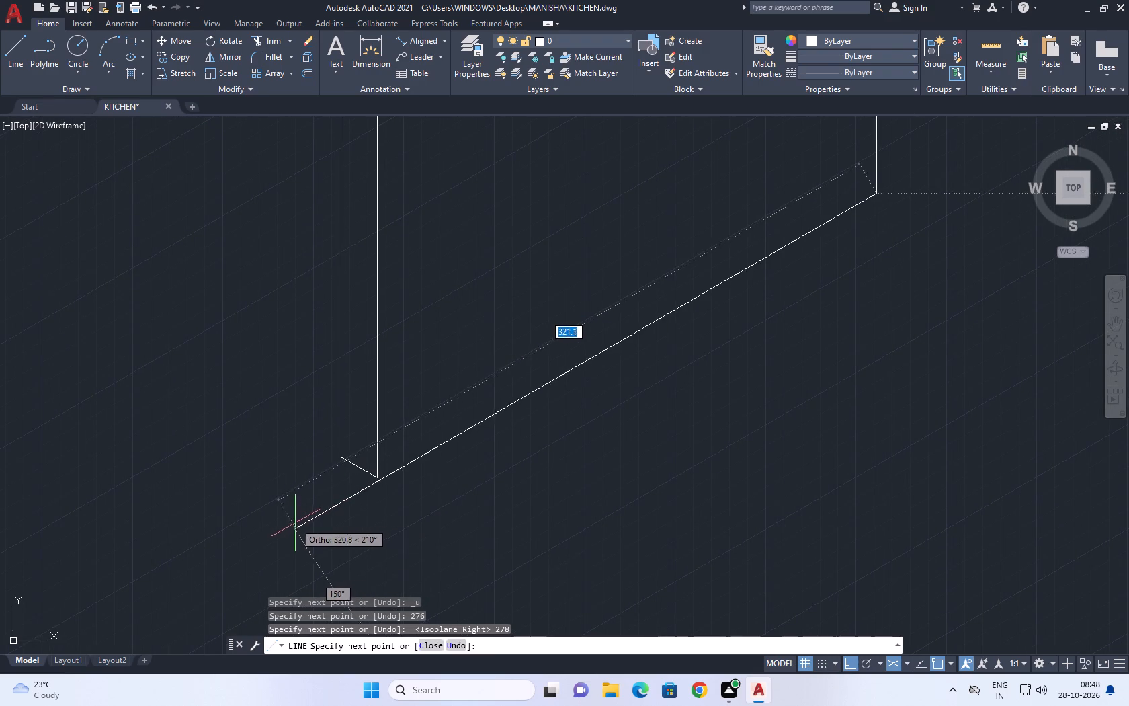
{"action": "left_click", "coordinate": [276, 533]}
{"action": "right_click", "coordinate": [474, 508]}
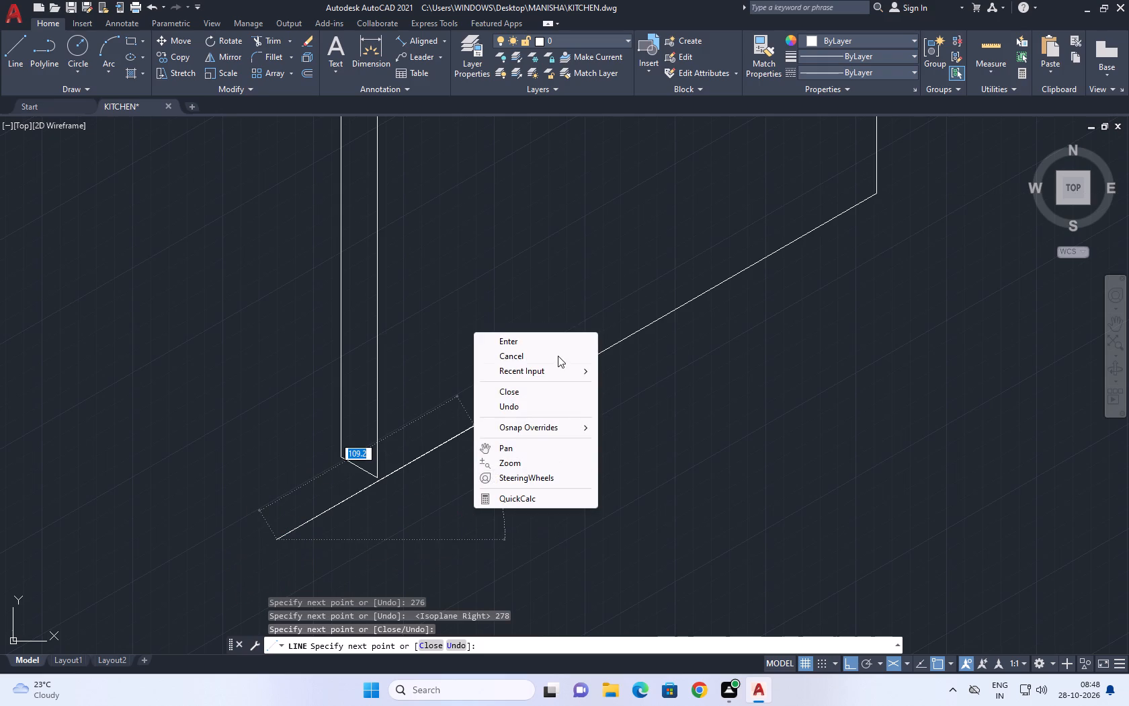
{"action": "left_click", "coordinate": [555, 358]}
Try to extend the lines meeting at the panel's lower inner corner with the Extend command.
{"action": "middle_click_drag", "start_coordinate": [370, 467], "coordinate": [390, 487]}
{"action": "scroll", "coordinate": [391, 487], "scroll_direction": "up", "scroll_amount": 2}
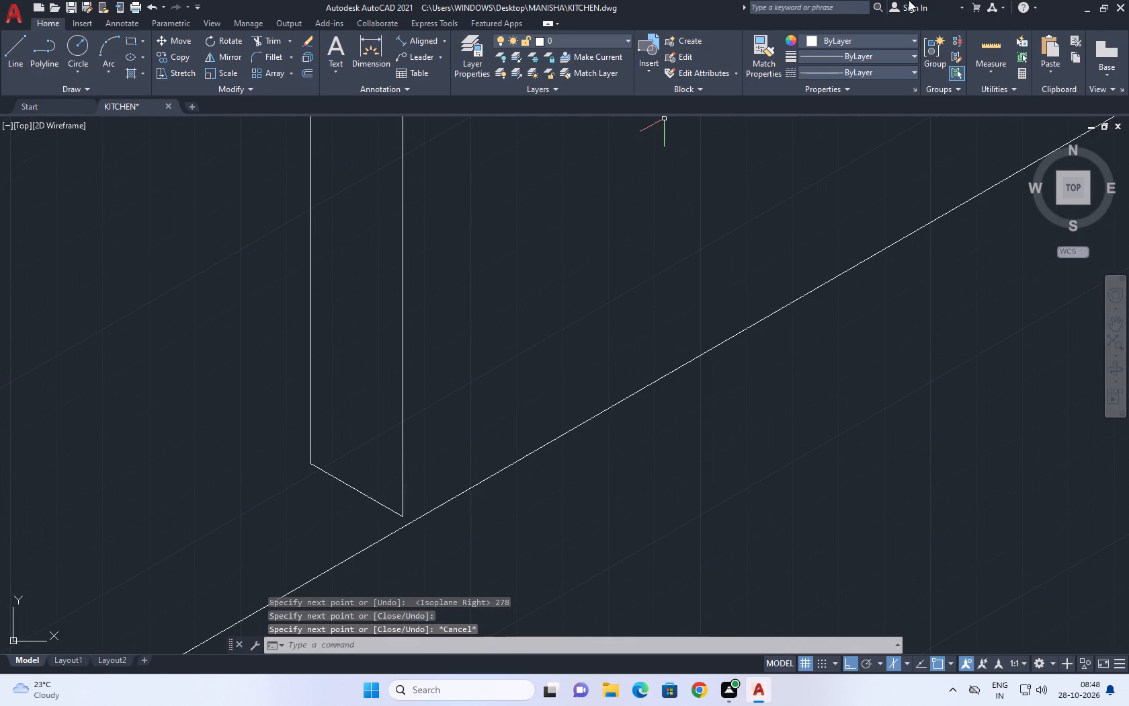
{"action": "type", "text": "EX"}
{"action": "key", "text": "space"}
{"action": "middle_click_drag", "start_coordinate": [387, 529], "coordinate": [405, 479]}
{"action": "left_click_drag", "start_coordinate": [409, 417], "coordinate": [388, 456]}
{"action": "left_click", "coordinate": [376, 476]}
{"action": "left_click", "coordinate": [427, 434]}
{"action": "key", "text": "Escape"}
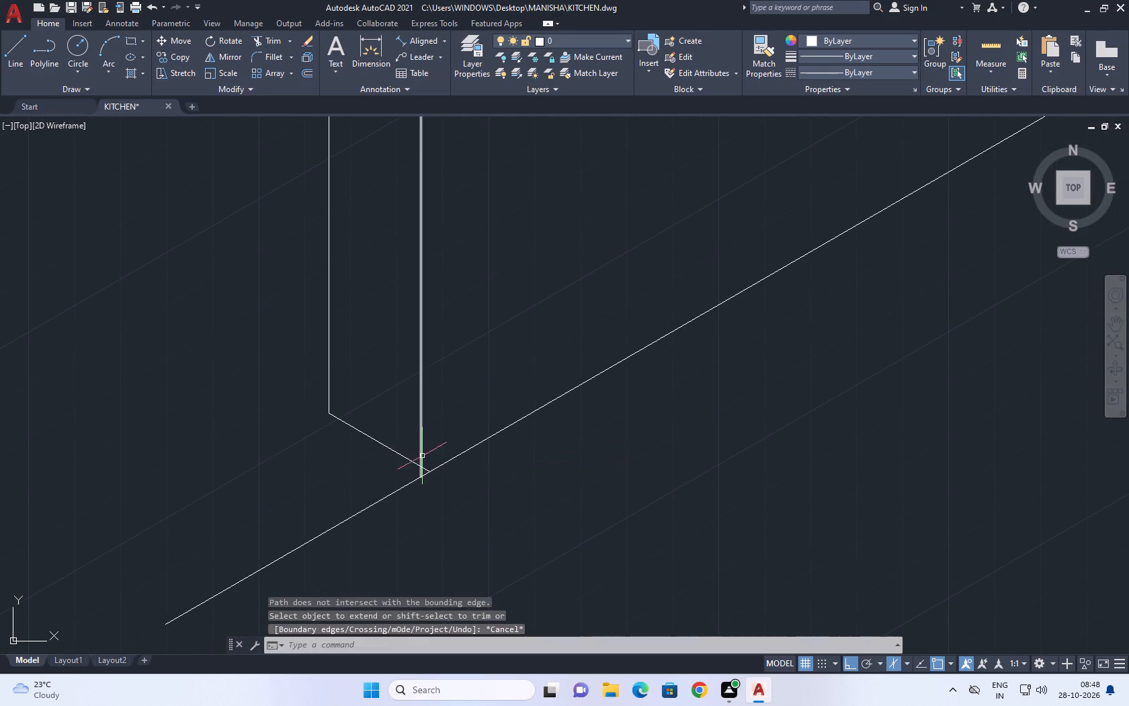
Examine the junction of the panel's lower inner corner and the wall's bottom line, and the outline as a whole.
{"action": "scroll", "coordinate": [400, 474], "scroll_direction": "up", "scroll_amount": 2}
{"action": "middle_click_drag", "start_coordinate": [400, 471], "coordinate": [470, 481]}
{"action": "scroll", "coordinate": [528, 475], "scroll_direction": "down", "scroll_amount": 4}
{"action": "scroll", "coordinate": [645, 424], "scroll_direction": "down", "scroll_amount": 2}
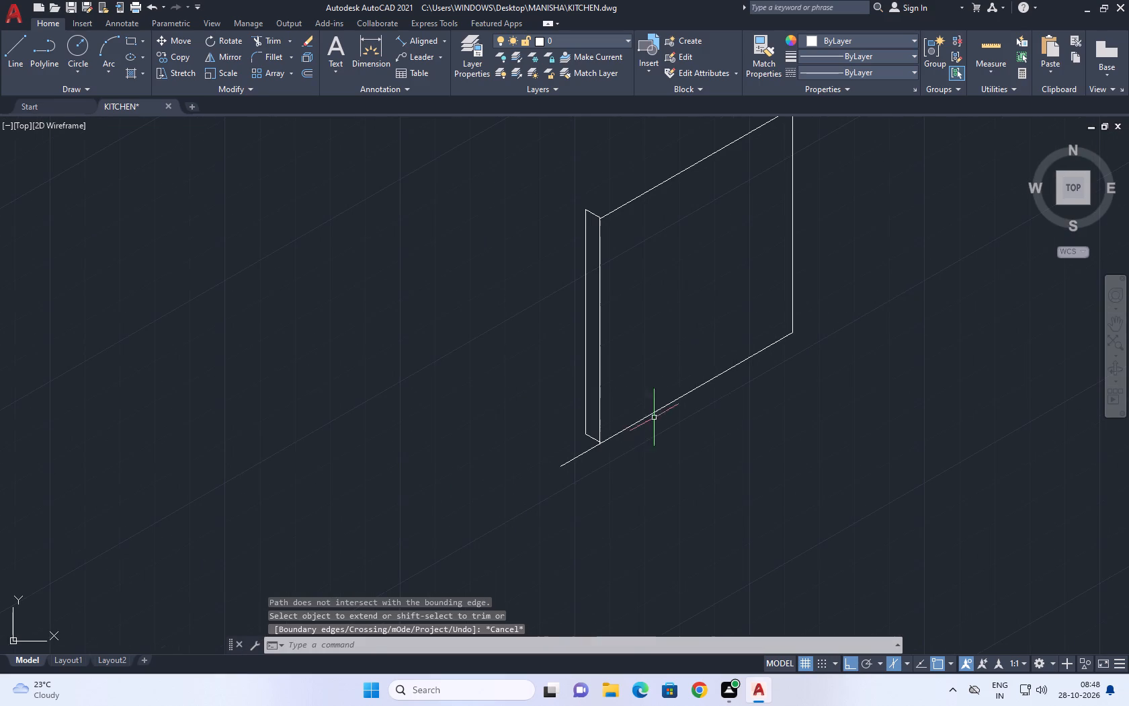
{"action": "middle_click", "coordinate": [657, 364]}
{"action": "key", "text": "Escape"}
{"action": "scroll", "coordinate": [599, 447], "scroll_direction": "up", "scroll_amount": 2}
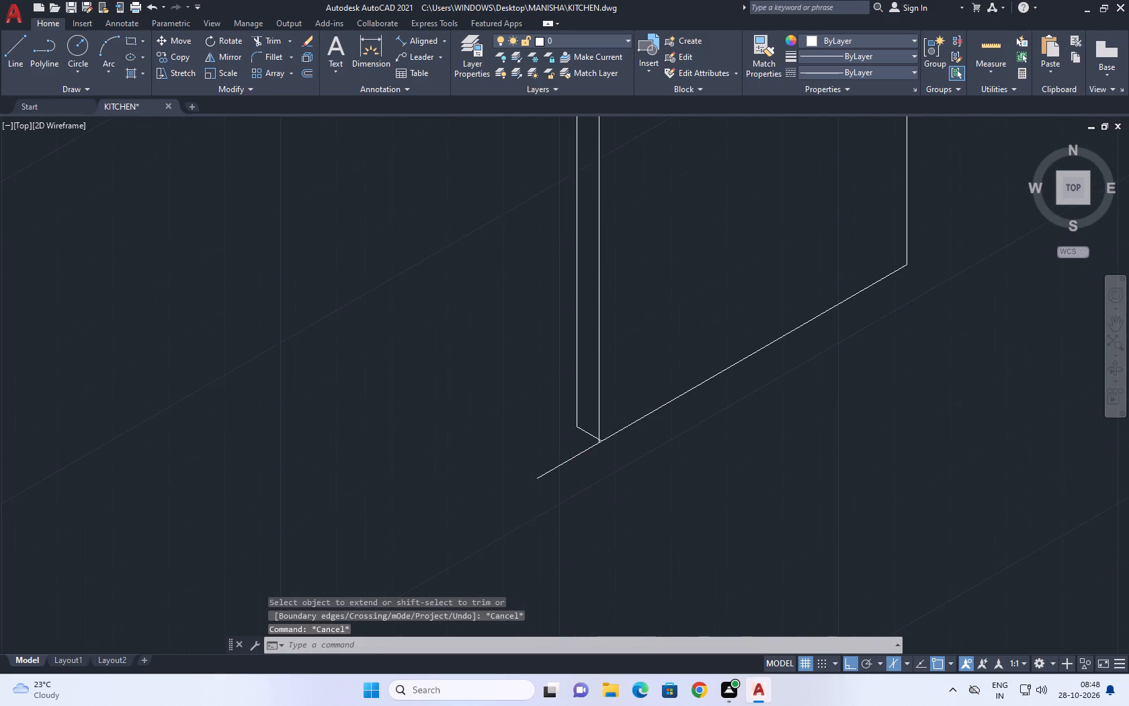
{"action": "scroll", "coordinate": [599, 447], "scroll_direction": "up", "scroll_amount": 4}
{"action": "middle_click_drag", "start_coordinate": [593, 452], "coordinate": [586, 462]}
{"action": "middle_click", "coordinate": [586, 462]}
{"action": "scroll", "coordinate": [589, 469], "scroll_direction": "down", "scroll_amount": 4}
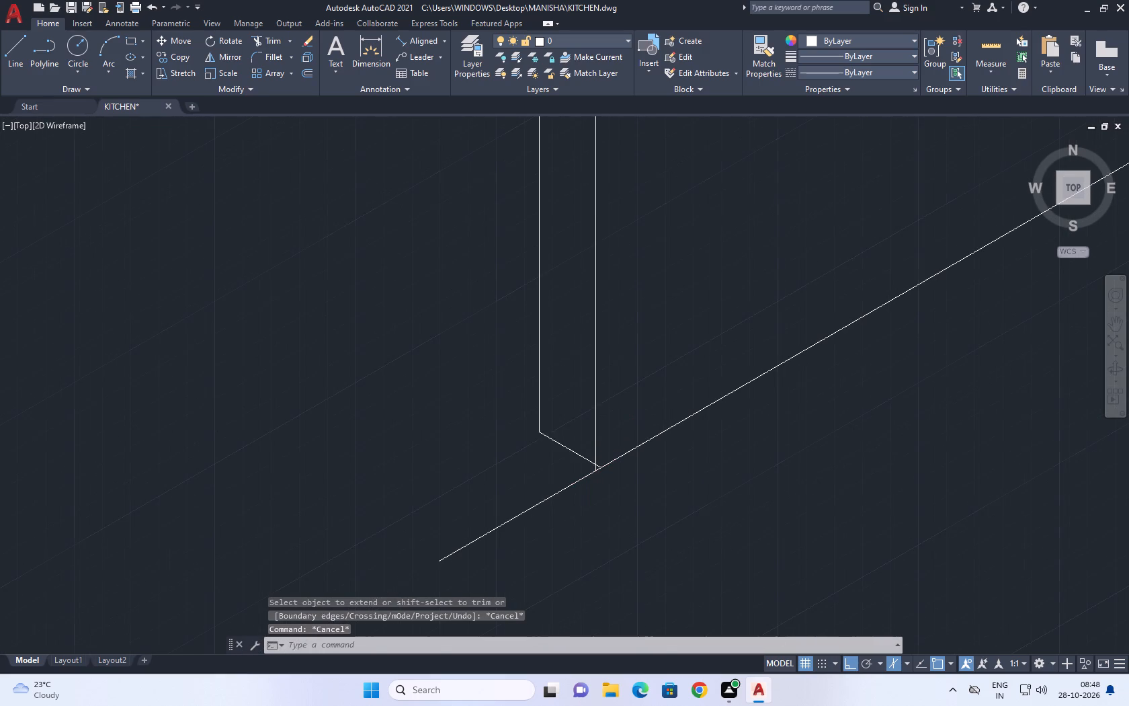
{"action": "right_click_drag", "start_coordinate": [591, 474], "coordinate": [601, 492]}
{"action": "middle_click_drag", "start_coordinate": [591, 474], "coordinate": [614, 500]}
{"action": "key", "text": "Escape"}
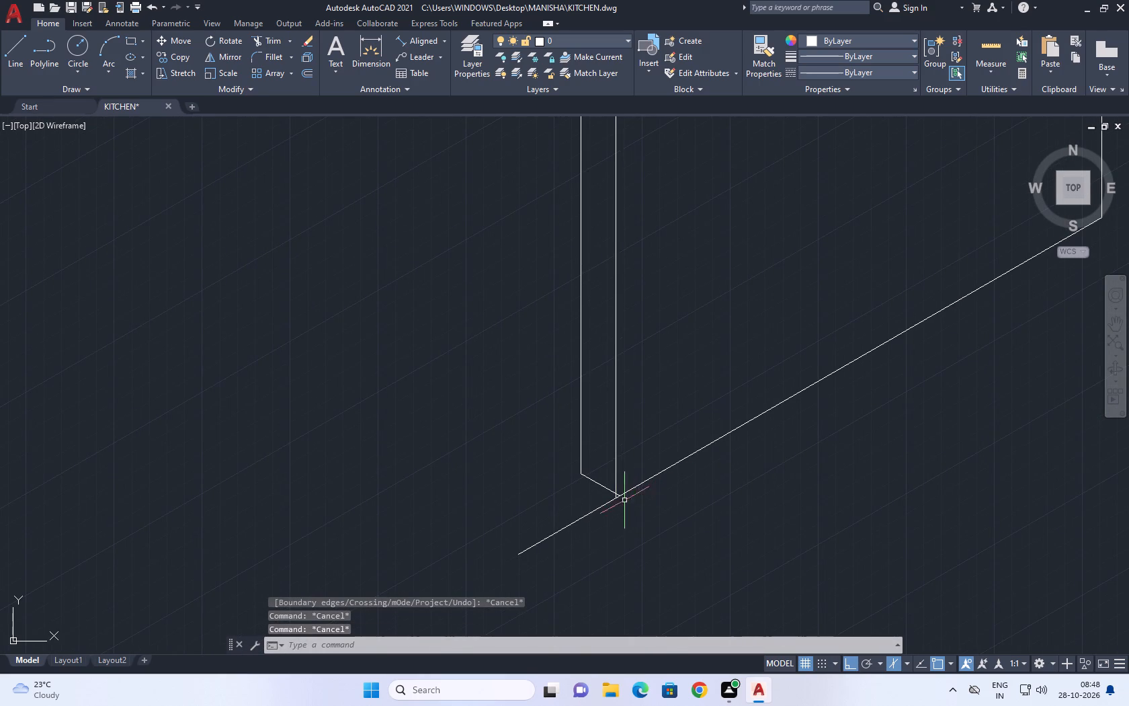
{"action": "scroll", "coordinate": [608, 497], "scroll_direction": "up", "scroll_amount": 2}
{"action": "scroll", "coordinate": [622, 488], "scroll_direction": "down", "scroll_amount": 4}
{"action": "middle_click_drag", "start_coordinate": [627, 370], "coordinate": [635, 389]}
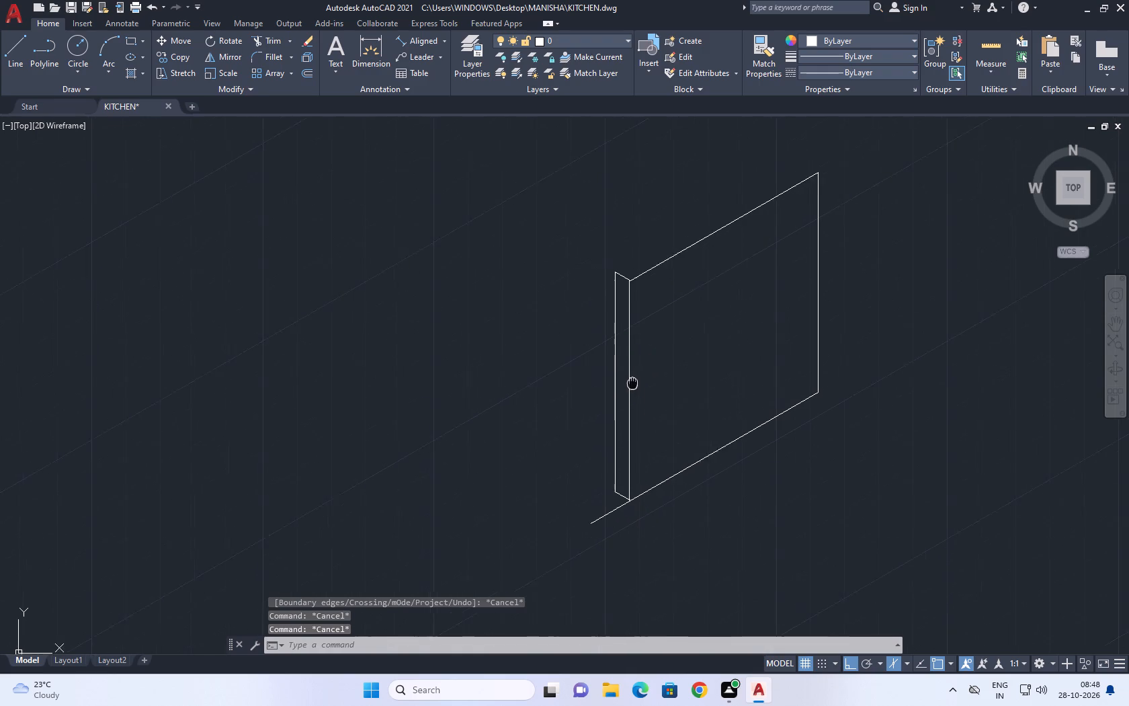
{"action": "middle_click_drag", "start_coordinate": [635, 389], "coordinate": [644, 422]}
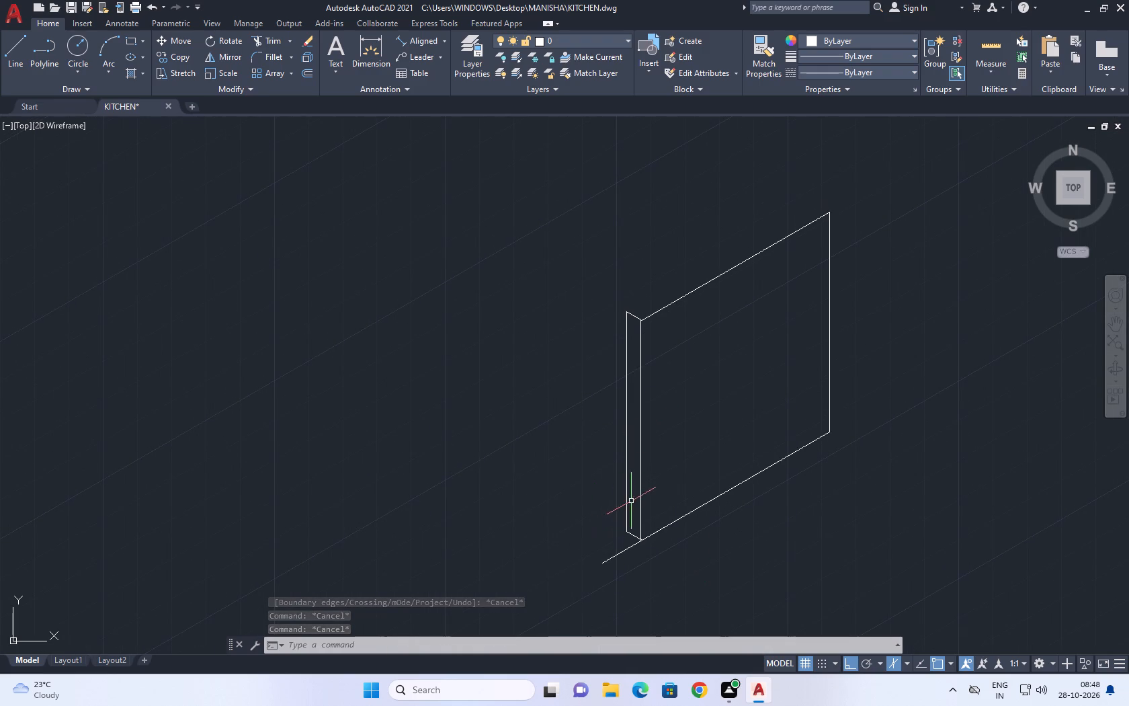
{"action": "middle_click_drag", "start_coordinate": [637, 501], "coordinate": [567, 502]}
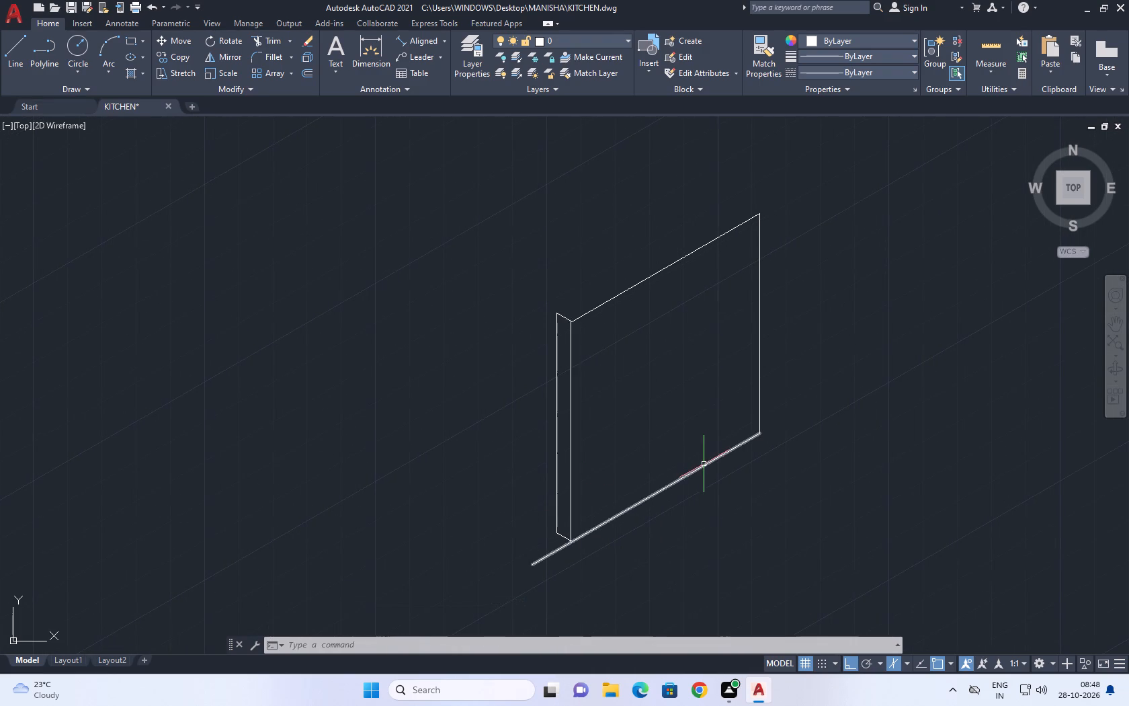
Stretch the overshooting end of the wall's bottom line back to the lower end of the panel's inner vertical.
{"action": "middle_click_drag", "start_coordinate": [643, 461], "coordinate": [598, 444]}
{"action": "scroll", "coordinate": [501, 560], "scroll_direction": "up", "scroll_amount": 2}
{"action": "middle_click_drag", "start_coordinate": [507, 508], "coordinate": [488, 502]}
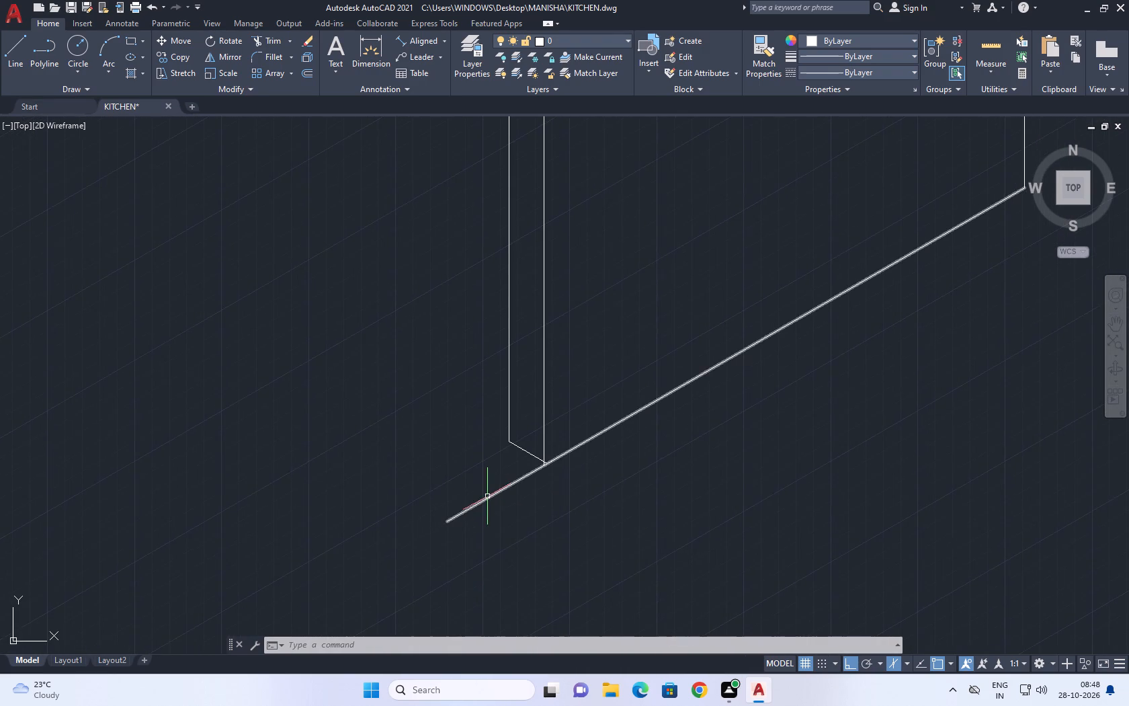
{"action": "scroll", "coordinate": [489, 496], "scroll_direction": "up", "scroll_amount": 2}
{"action": "left_click_drag", "start_coordinate": [504, 515], "coordinate": [477, 490]}
{"action": "left_click", "coordinate": [448, 450]}
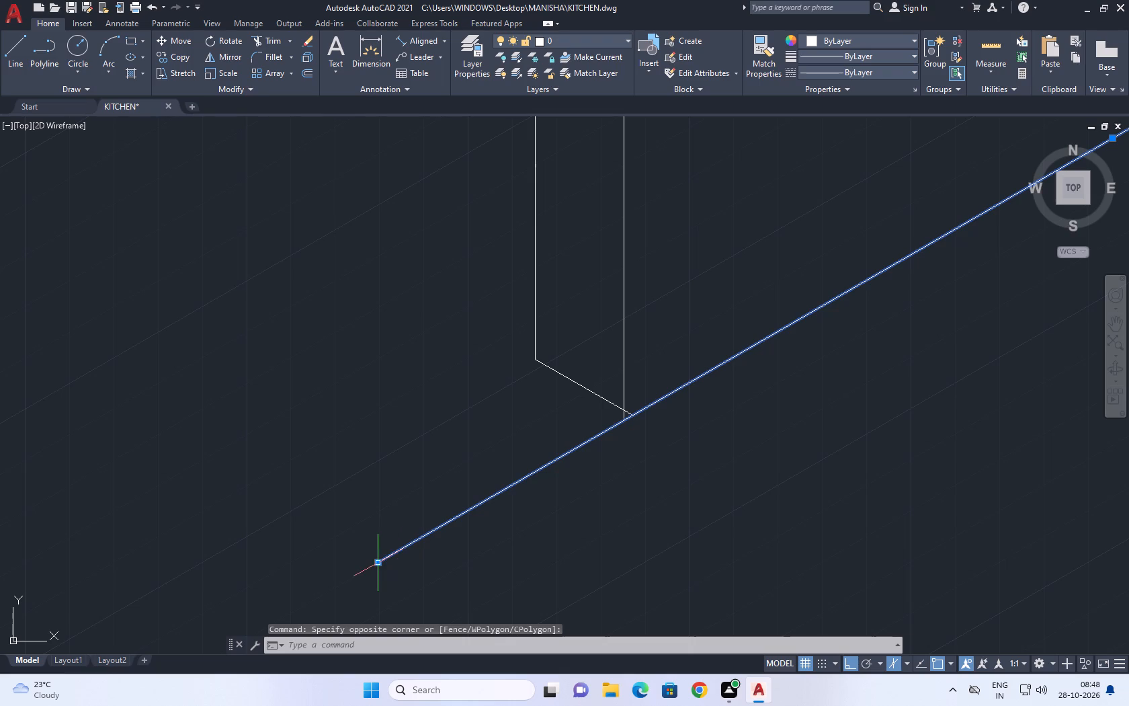
{"action": "left_click_drag", "start_coordinate": [378, 564], "coordinate": [384, 561]}
{"action": "scroll", "coordinate": [634, 413], "scroll_direction": "up", "scroll_amount": 4}
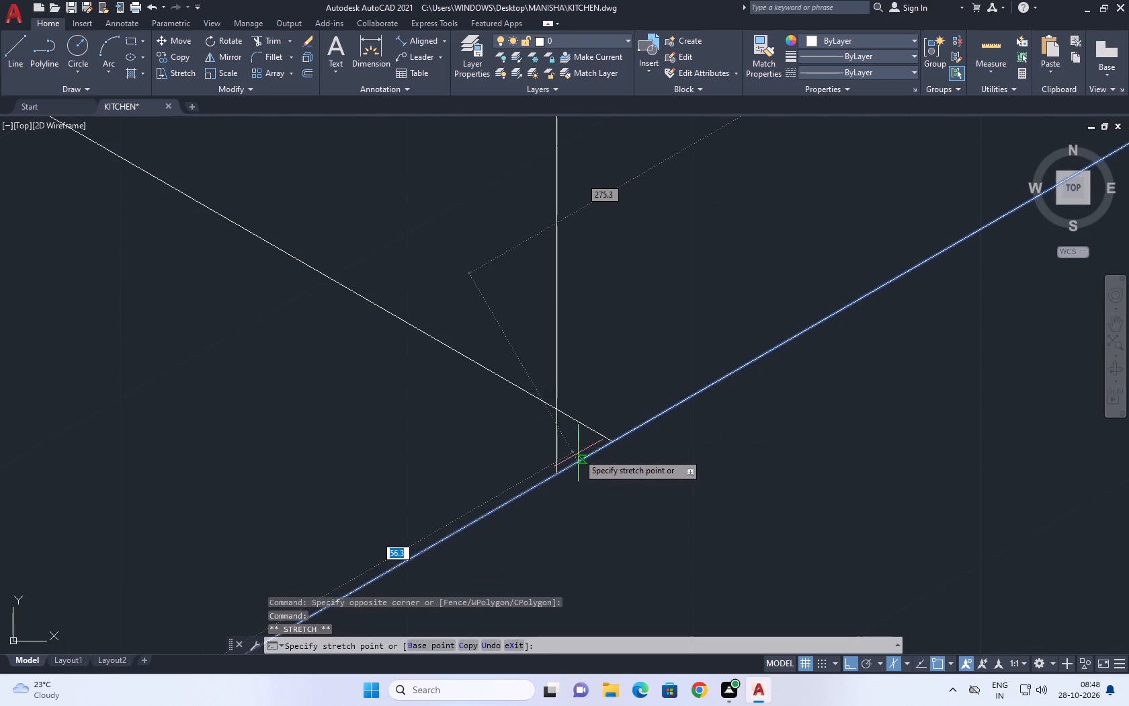
{"action": "left_click", "coordinate": [554, 472]}
{"action": "key", "text": "Escape"}
Stretch the same end of the wall's bottom line up to the tip of the panel's sloping bottom edge.
{"action": "scroll", "coordinate": [614, 406], "scroll_direction": "down", "scroll_amount": 2}
{"action": "scroll", "coordinate": [609, 409], "scroll_direction": "up", "scroll_amount": 2}
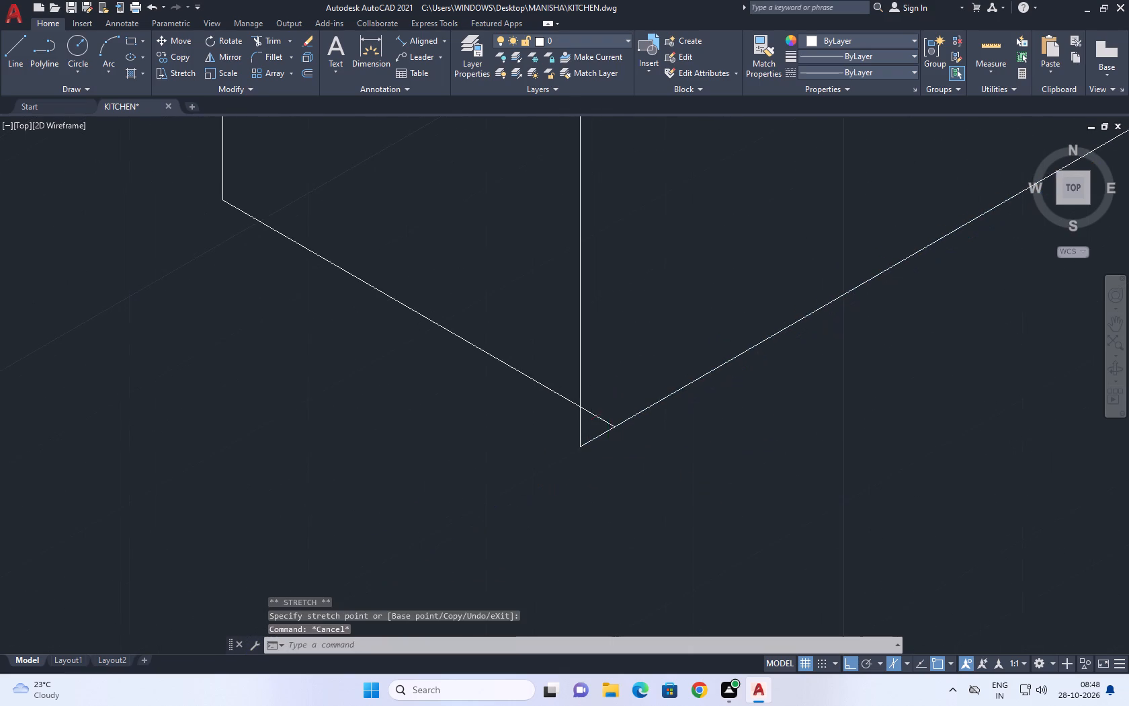
{"action": "middle_click_drag", "start_coordinate": [608, 409], "coordinate": [593, 475]}
{"action": "left_click_drag", "start_coordinate": [569, 531], "coordinate": [567, 522]}
{"action": "left_click", "coordinate": [558, 509]}
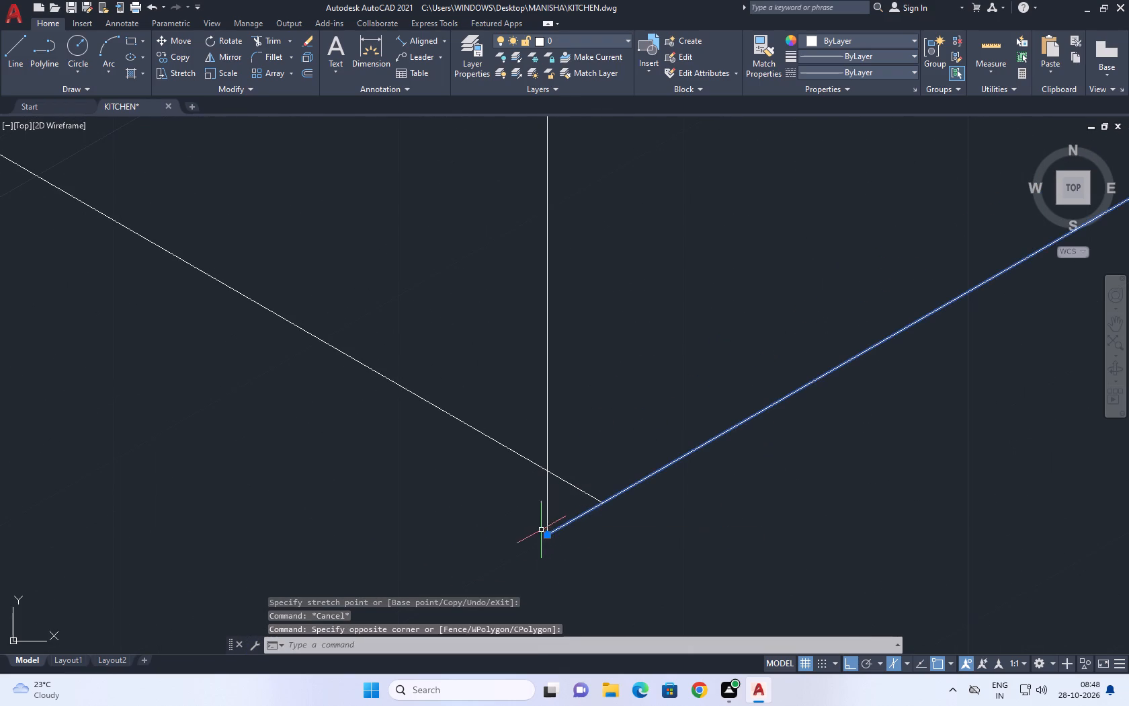
{"action": "left_click", "coordinate": [546, 535]}
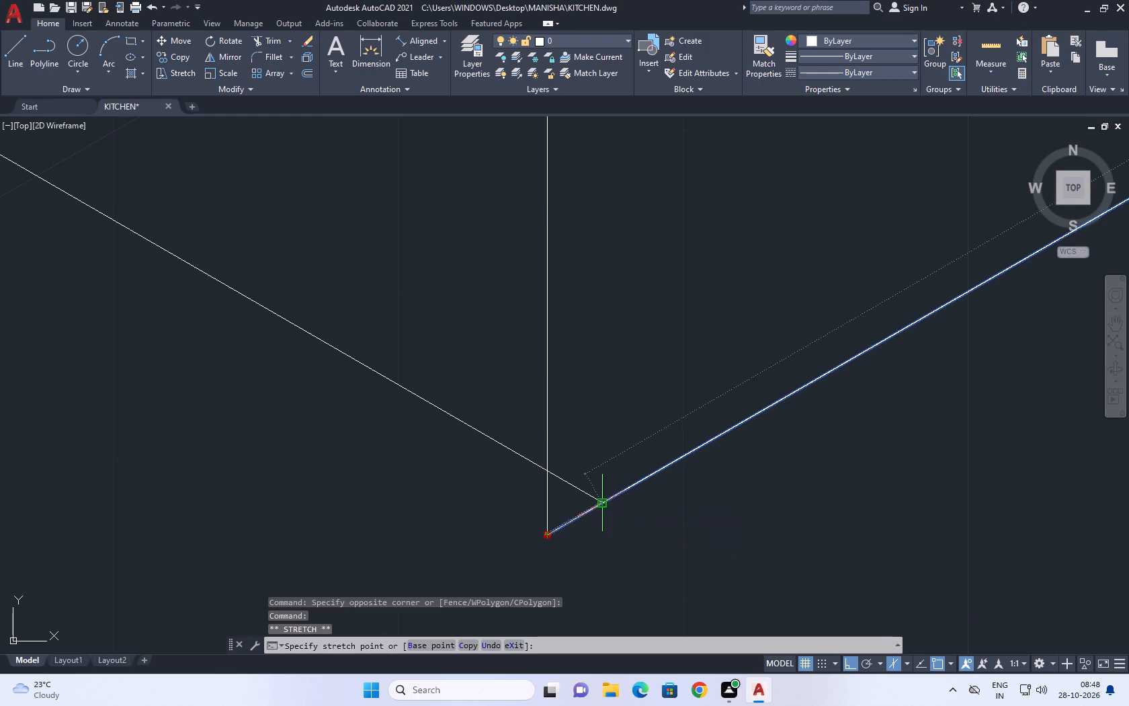
{"action": "left_click", "coordinate": [603, 501]}
{"action": "key", "text": "Escape"}
Shorten the panel's inner vertical by stretching its lower end up to the panel's sloping bottom edge.
{"action": "left_click_drag", "start_coordinate": [585, 428], "coordinate": [575, 416]}
{"action": "left_click_drag", "start_coordinate": [534, 354], "coordinate": [529, 346]}
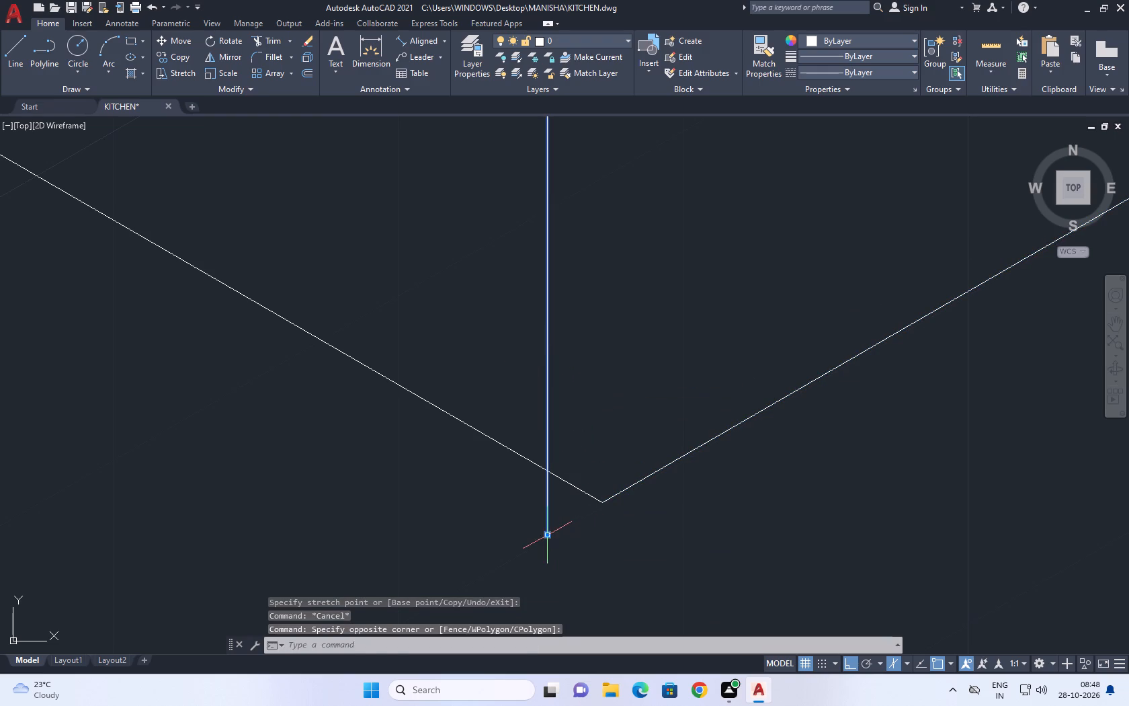
{"action": "left_click", "coordinate": [546, 538]}
{"action": "left_click", "coordinate": [544, 467]}
{"action": "key", "text": "Escape"}
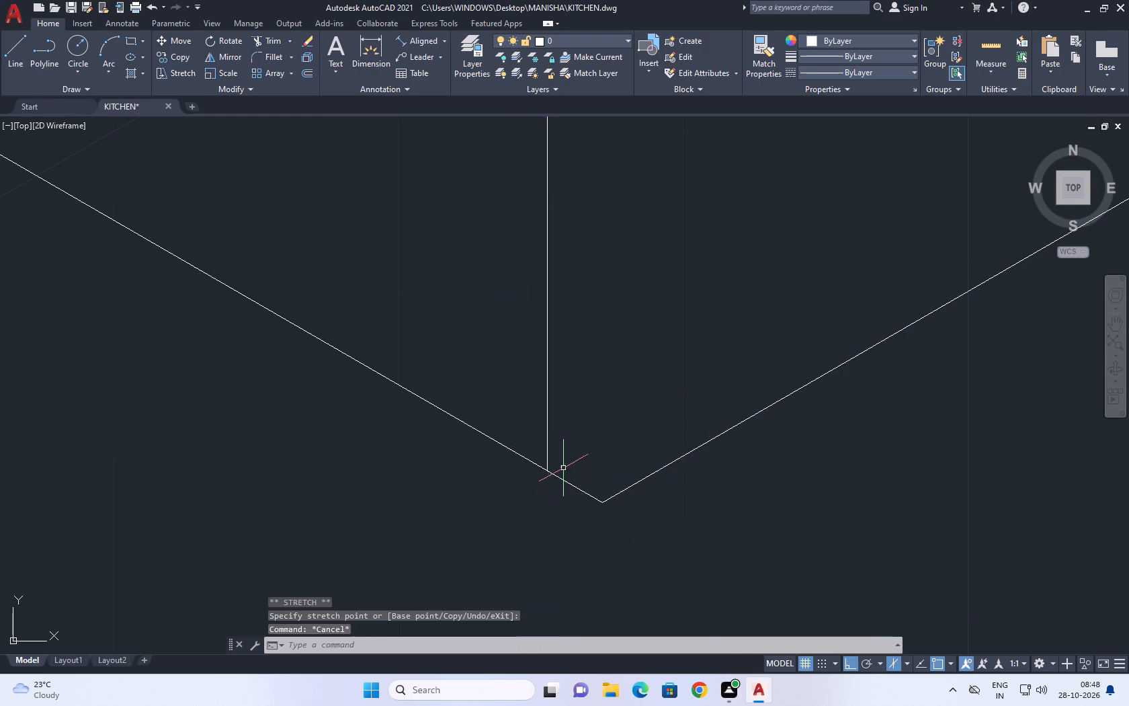
Examine the completed side panel and wall outline for closed corners and overall shape.
{"action": "scroll", "coordinate": [568, 467], "scroll_direction": "down", "scroll_amount": 6}
{"action": "scroll", "coordinate": [634, 437], "scroll_direction": "down", "scroll_amount": 4}
{"action": "middle_click_drag", "start_coordinate": [680, 419], "coordinate": [566, 475]}
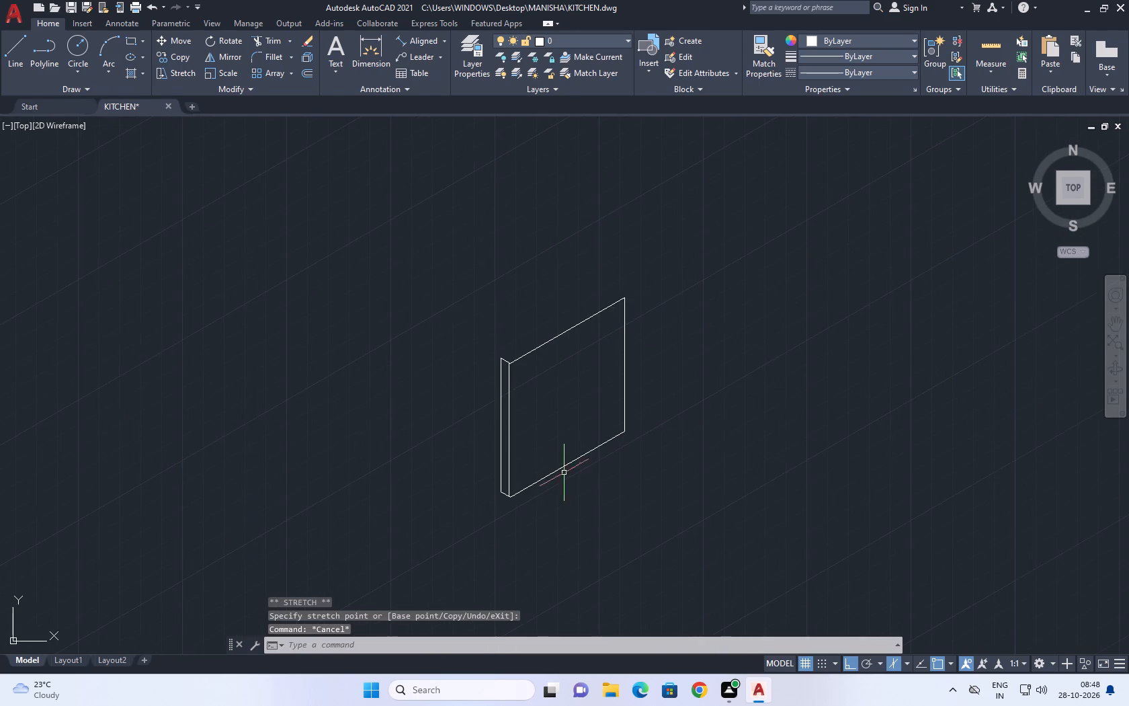
{"action": "middle_click_drag", "start_coordinate": [599, 463], "coordinate": [386, 402]}
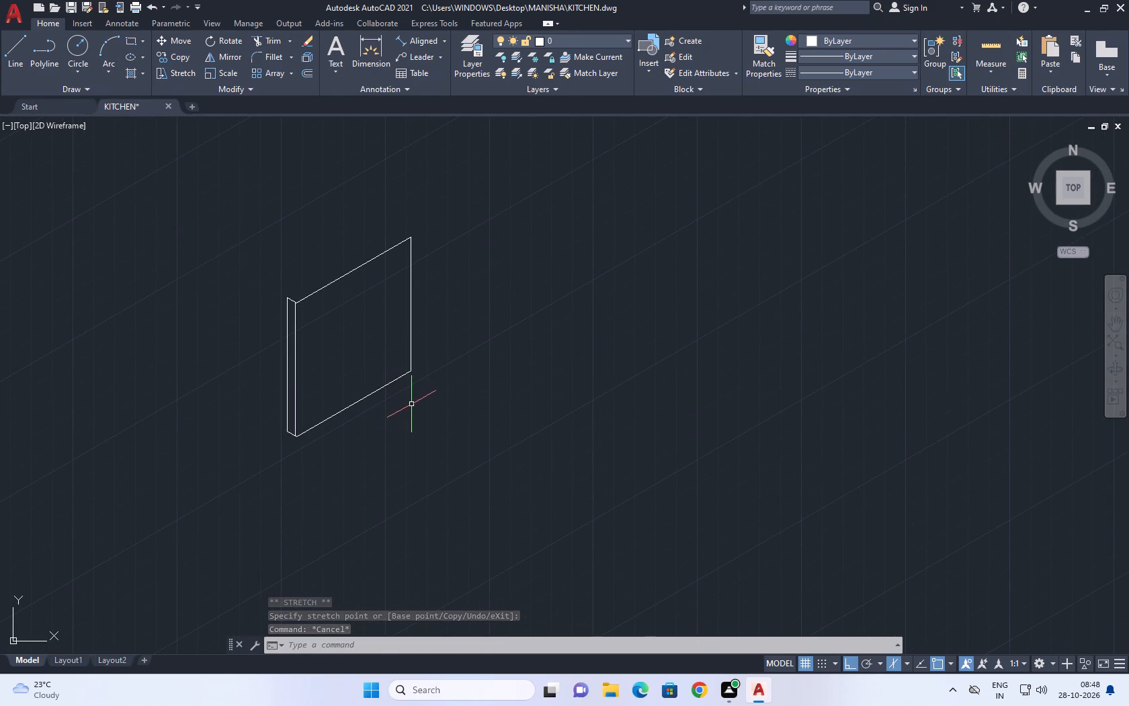
{"action": "middle_click_drag", "start_coordinate": [351, 423], "coordinate": [530, 457]}
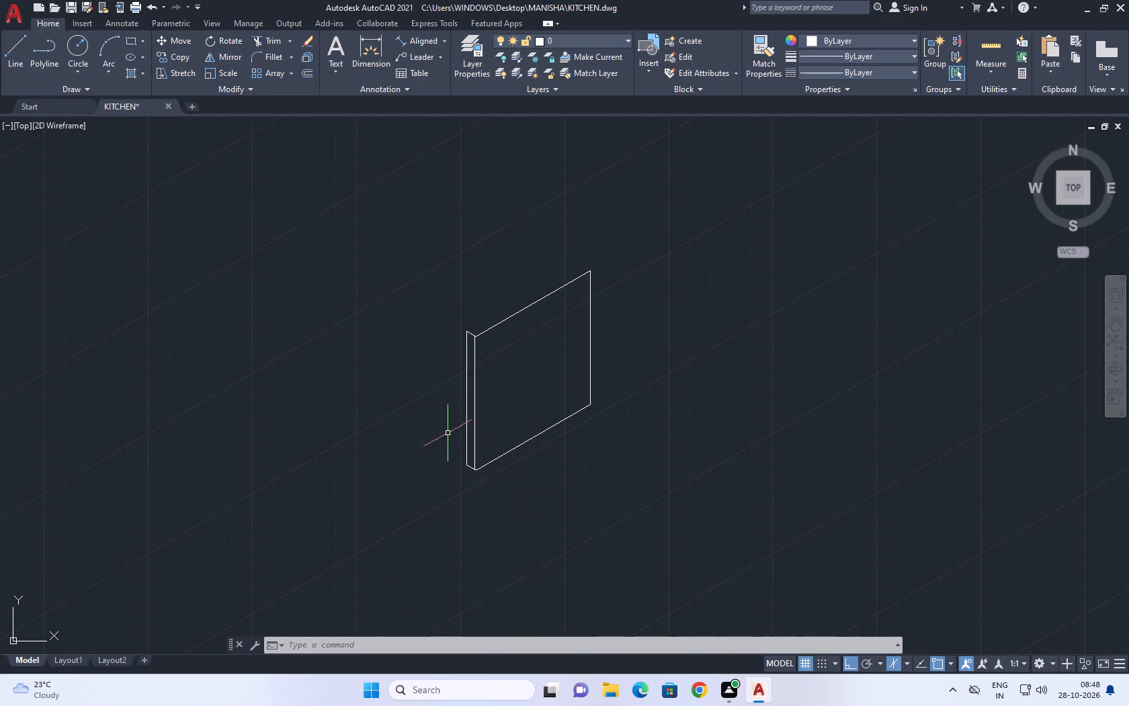
{"action": "middle_click_drag", "start_coordinate": [541, 414], "coordinate": [506, 429]}
{"action": "scroll", "coordinate": [411, 391], "scroll_direction": "up", "scroll_amount": 2}
{"action": "middle_click_drag", "start_coordinate": [297, 361], "coordinate": [282, 356]}
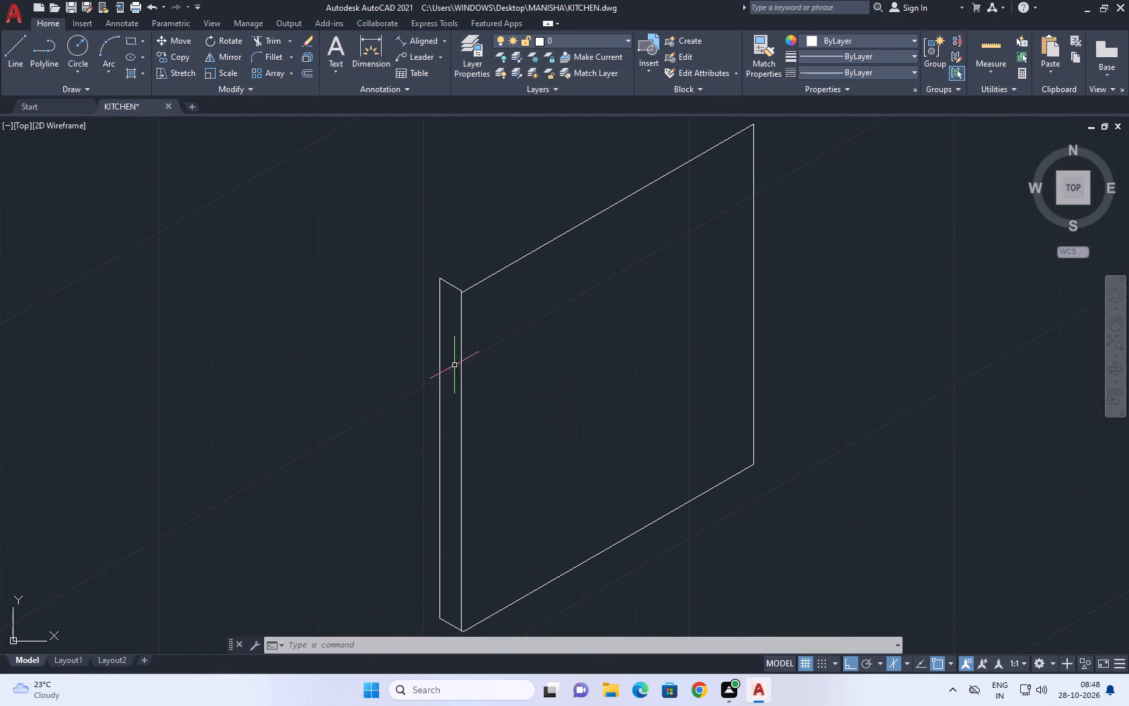
{"action": "middle_click_drag", "start_coordinate": [542, 377], "coordinate": [470, 429]}
{"action": "middle_click_drag", "start_coordinate": [701, 377], "coordinate": [610, 284]}
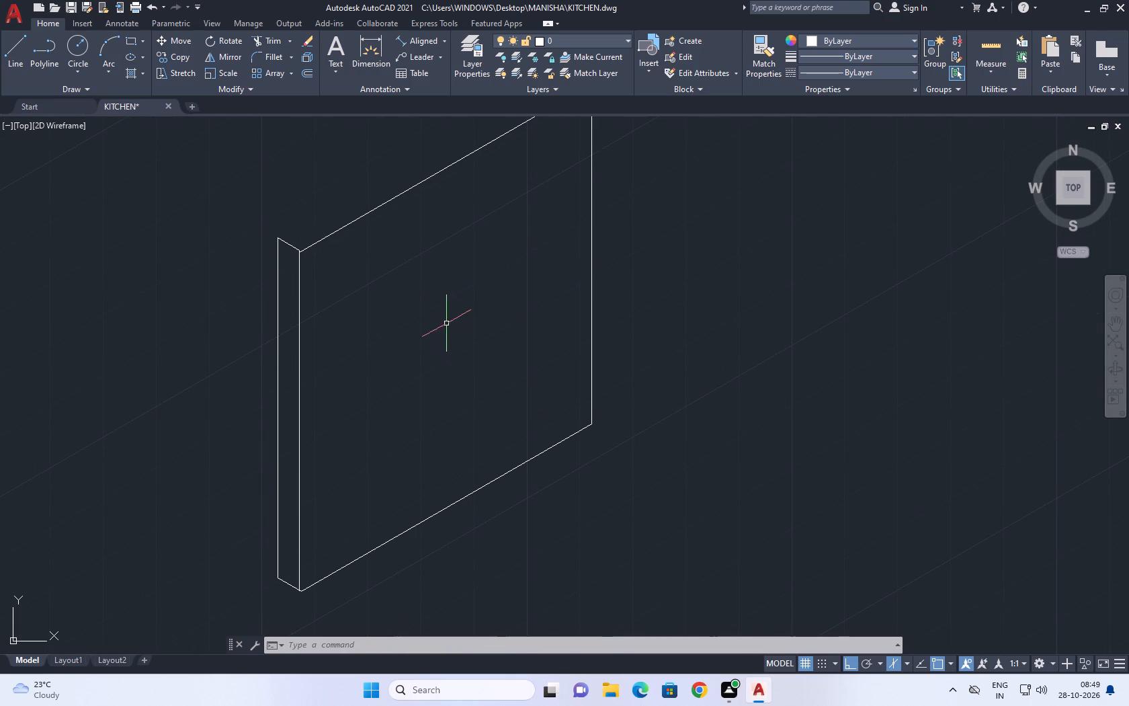
Copy the panel's inner vertical along the wall's top line, taking the base point at its upper end.
{"action": "middle_click_drag", "start_coordinate": [401, 209], "coordinate": [581, 317]}
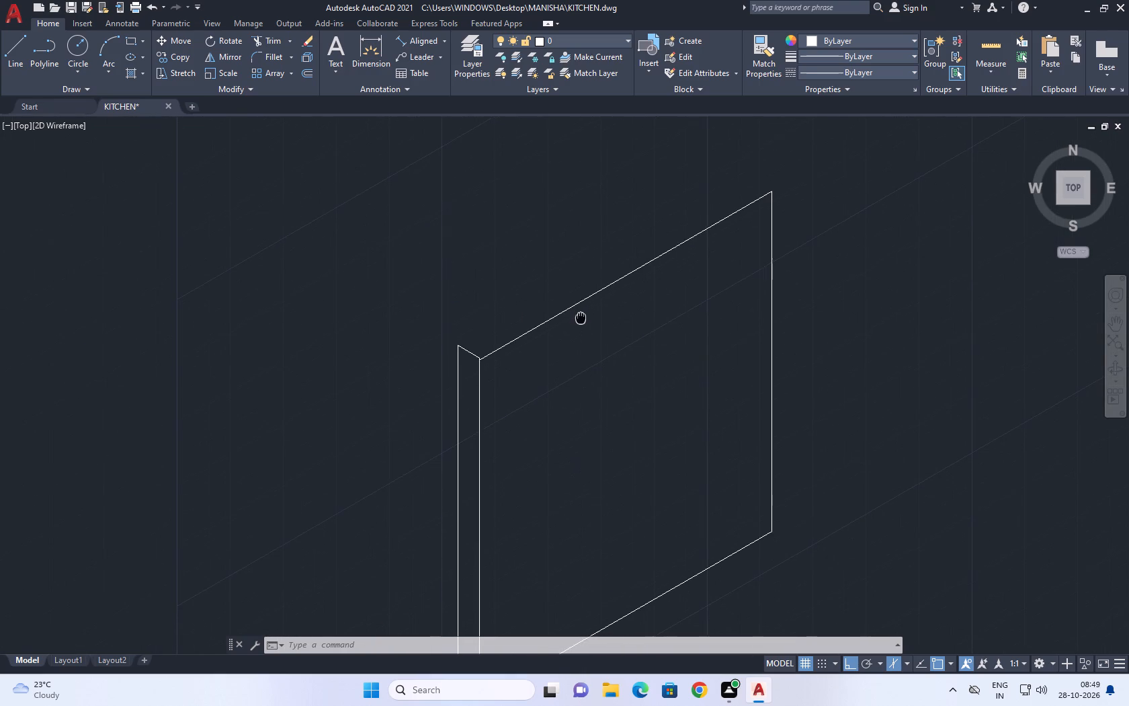
{"action": "middle_click_drag", "start_coordinate": [581, 317], "coordinate": [579, 315]}
{"action": "scroll", "coordinate": [477, 395], "scroll_direction": "up", "scroll_amount": 1}
{"action": "left_click_drag", "start_coordinate": [482, 392], "coordinate": [474, 387]}
{"action": "left_click_drag", "start_coordinate": [451, 375], "coordinate": [454, 378]}
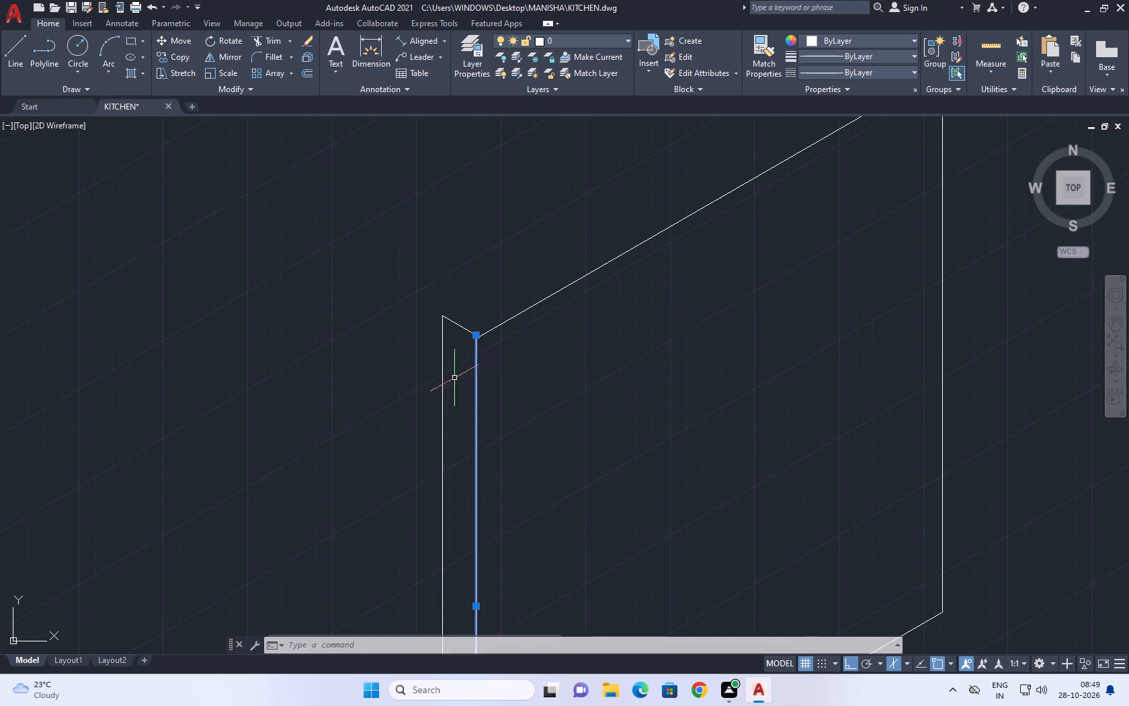
{"action": "left_click_drag", "start_coordinate": [454, 378], "coordinate": [459, 381]}
{"action": "left_click", "coordinate": [167, 59]}
{"action": "scroll", "coordinate": [482, 333], "scroll_direction": "up", "scroll_amount": 2}
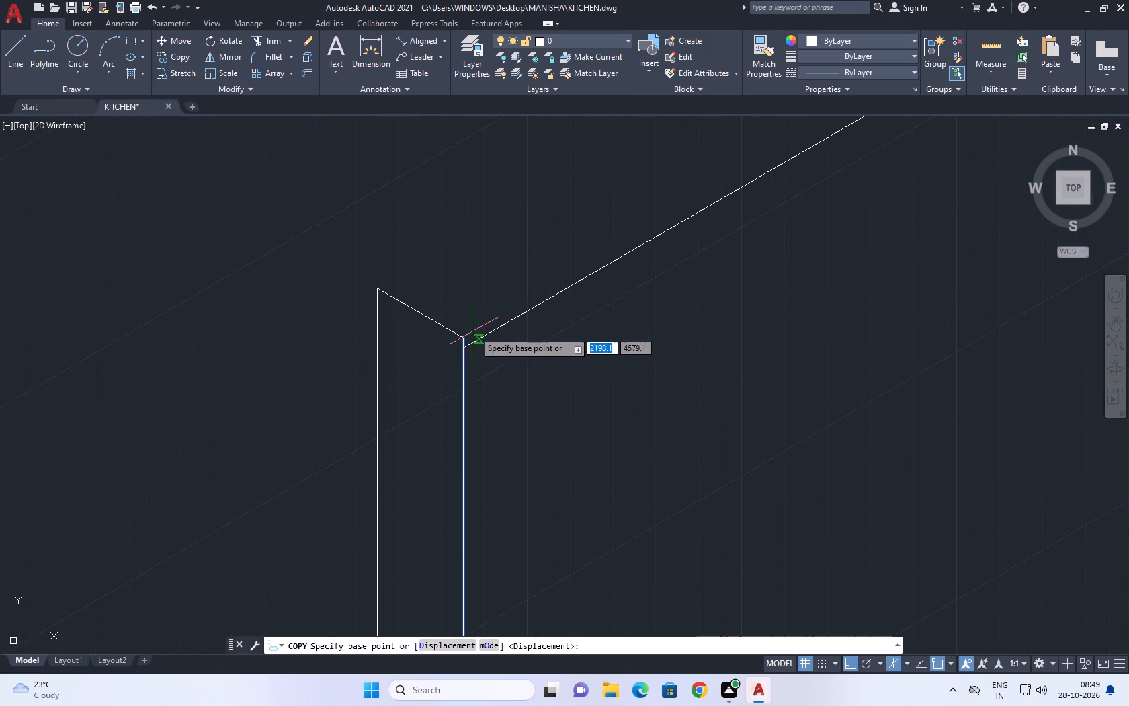
{"action": "scroll", "coordinate": [452, 342], "scroll_direction": "up", "scroll_amount": 3}
{"action": "left_click_drag", "start_coordinate": [485, 329], "coordinate": [531, 320]}
{"action": "scroll", "coordinate": [698, 258], "scroll_direction": "down", "scroll_amount": 5}
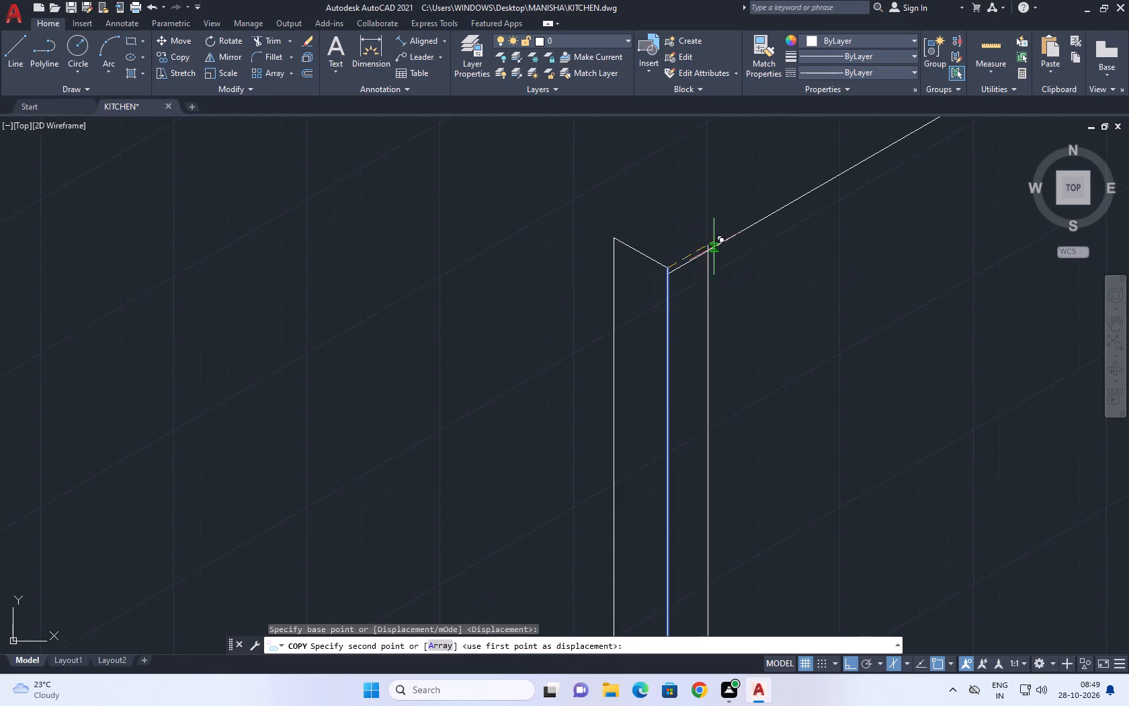
{"action": "middle_click_drag", "start_coordinate": [597, 262], "coordinate": [476, 313]}
{"action": "middle_click_drag", "start_coordinate": [698, 231], "coordinate": [597, 241]}
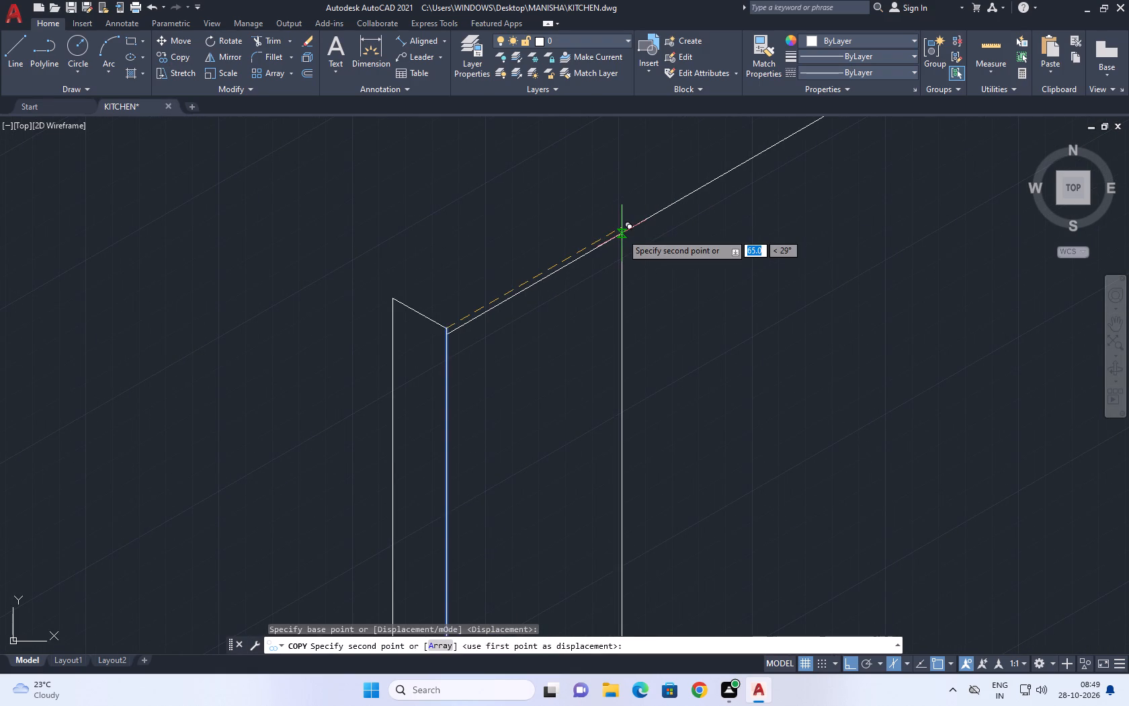
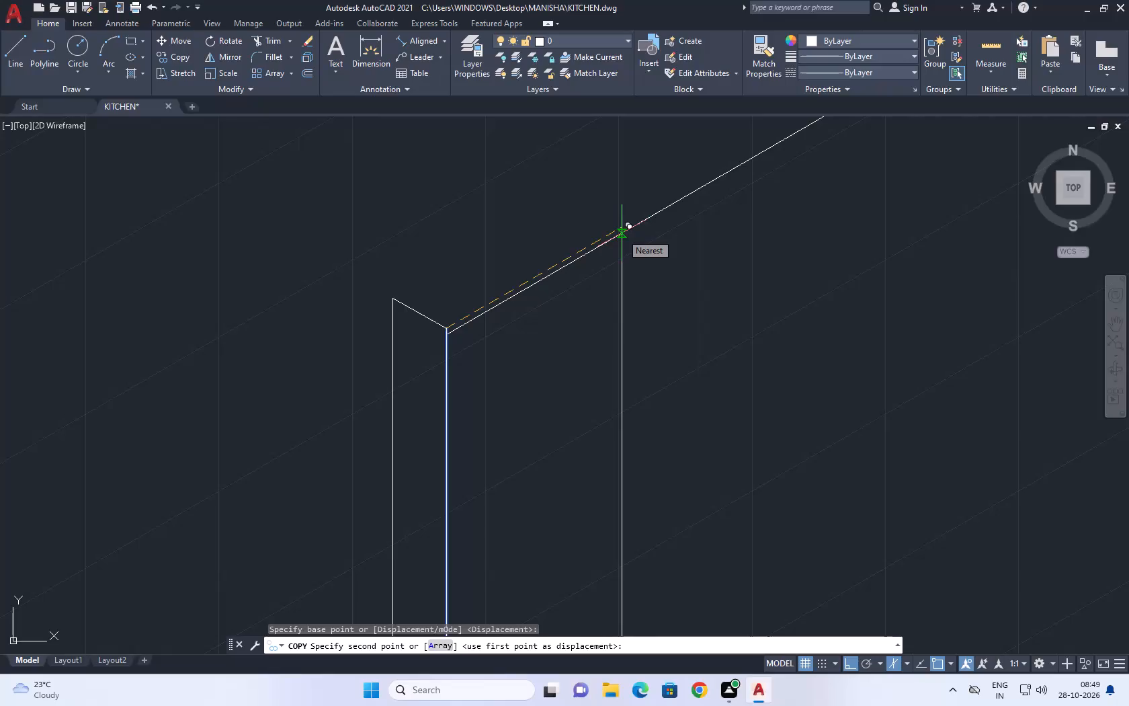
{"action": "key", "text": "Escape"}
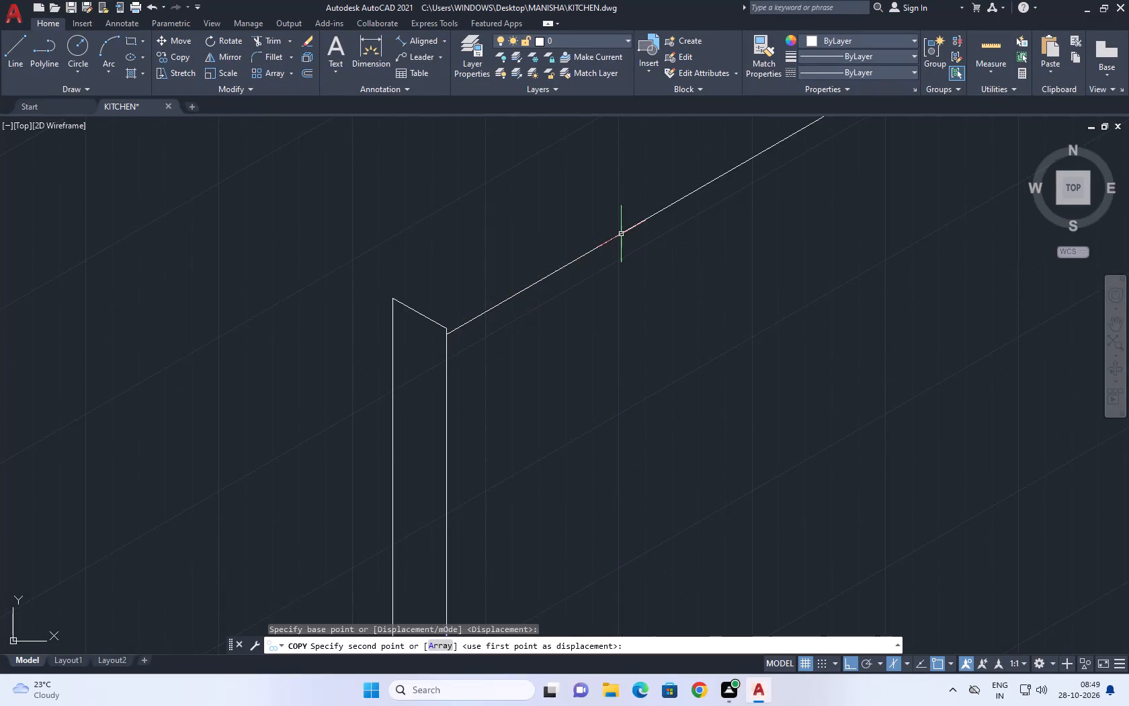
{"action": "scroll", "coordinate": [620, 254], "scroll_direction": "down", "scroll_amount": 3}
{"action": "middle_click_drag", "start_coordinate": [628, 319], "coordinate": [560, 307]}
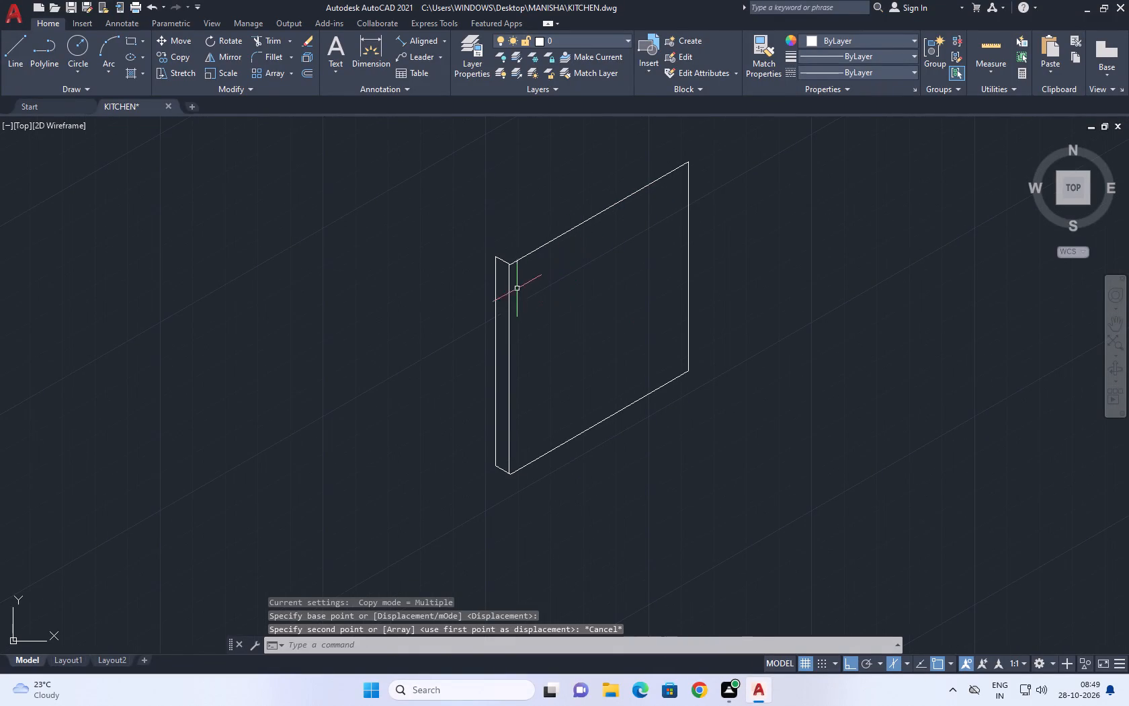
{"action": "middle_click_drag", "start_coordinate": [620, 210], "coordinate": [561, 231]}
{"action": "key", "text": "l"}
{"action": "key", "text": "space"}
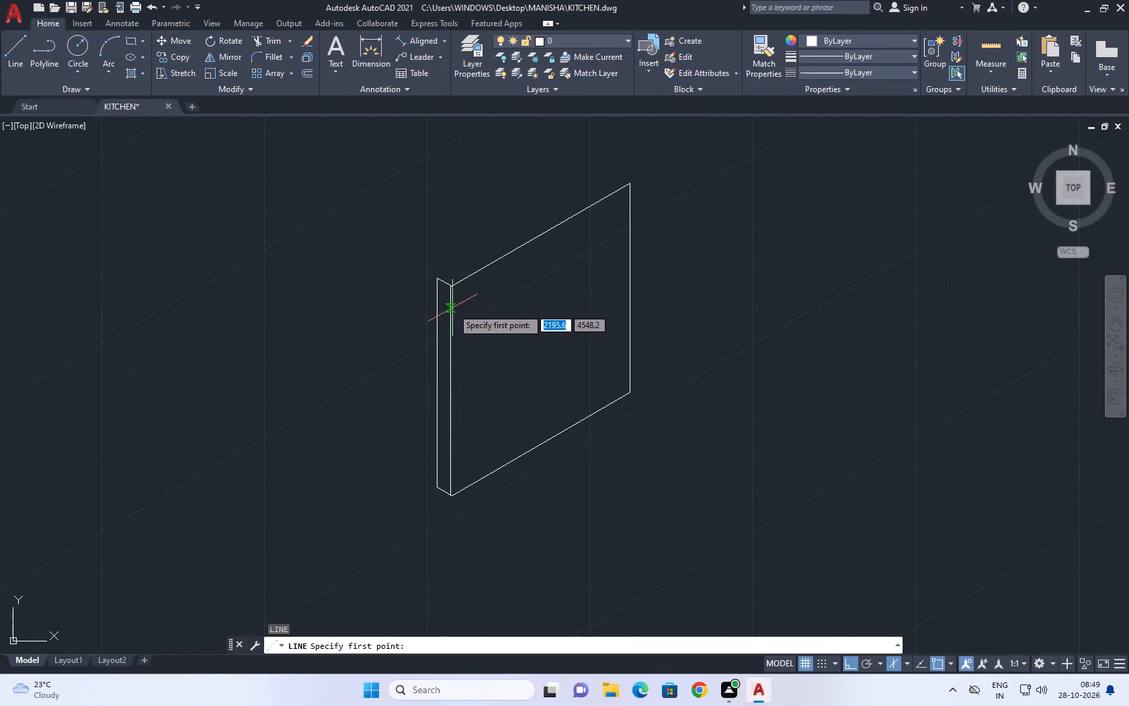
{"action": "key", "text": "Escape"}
Copy the side panel's inner vertical 66 cm along the wall's 30° direction as the first division.
{"action": "scroll", "coordinate": [445, 317], "scroll_direction": "up", "scroll_amount": 1}
{"action": "left_click", "coordinate": [454, 305]}
{"action": "type", "text": "CO"}
{"action": "key", "text": "space"}
{"action": "left_click", "coordinate": [452, 315]}
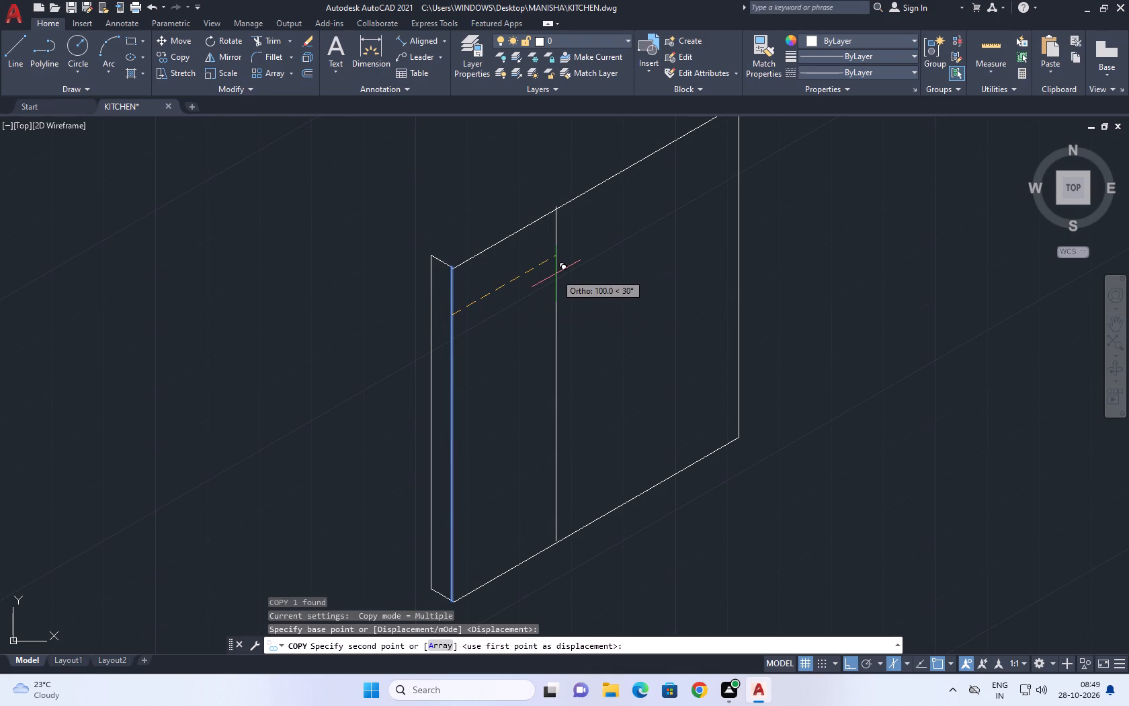
{"action": "type", "text": "66"}
{"action": "key", "text": "Return"}
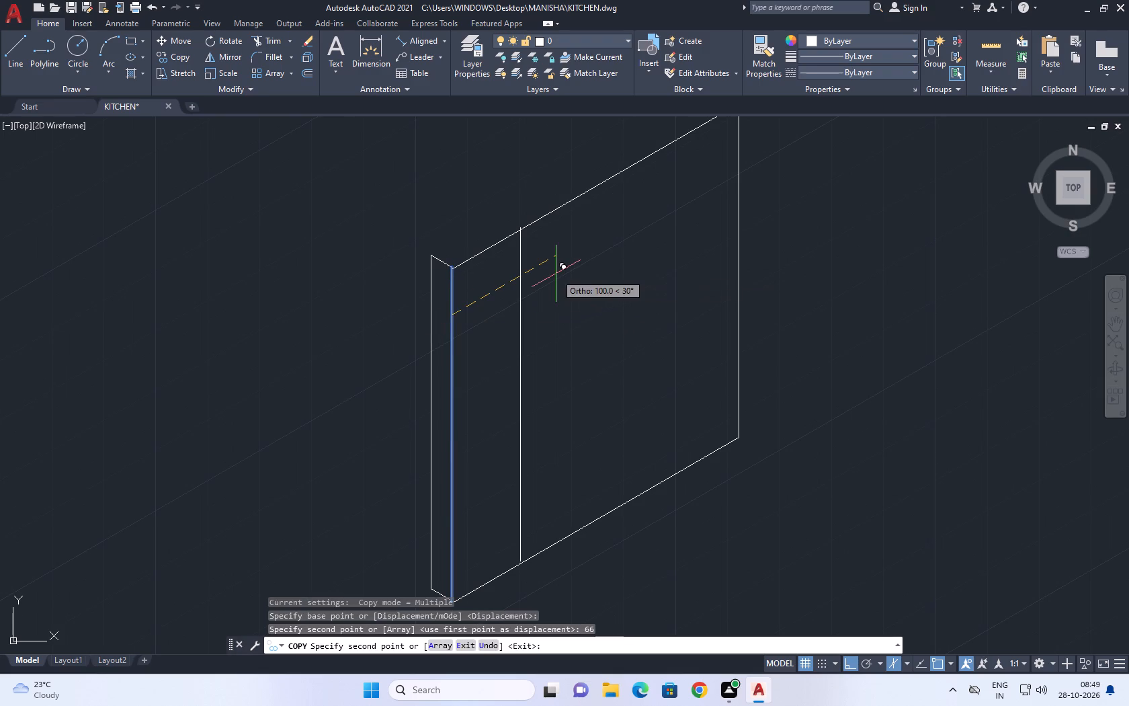
{"action": "key", "text": "Escape"}
Copy the first division line 180 cm further along the wall's 30° direction as the second division.
{"action": "left_click", "coordinate": [526, 274]}
{"action": "left_click", "coordinate": [507, 296]}
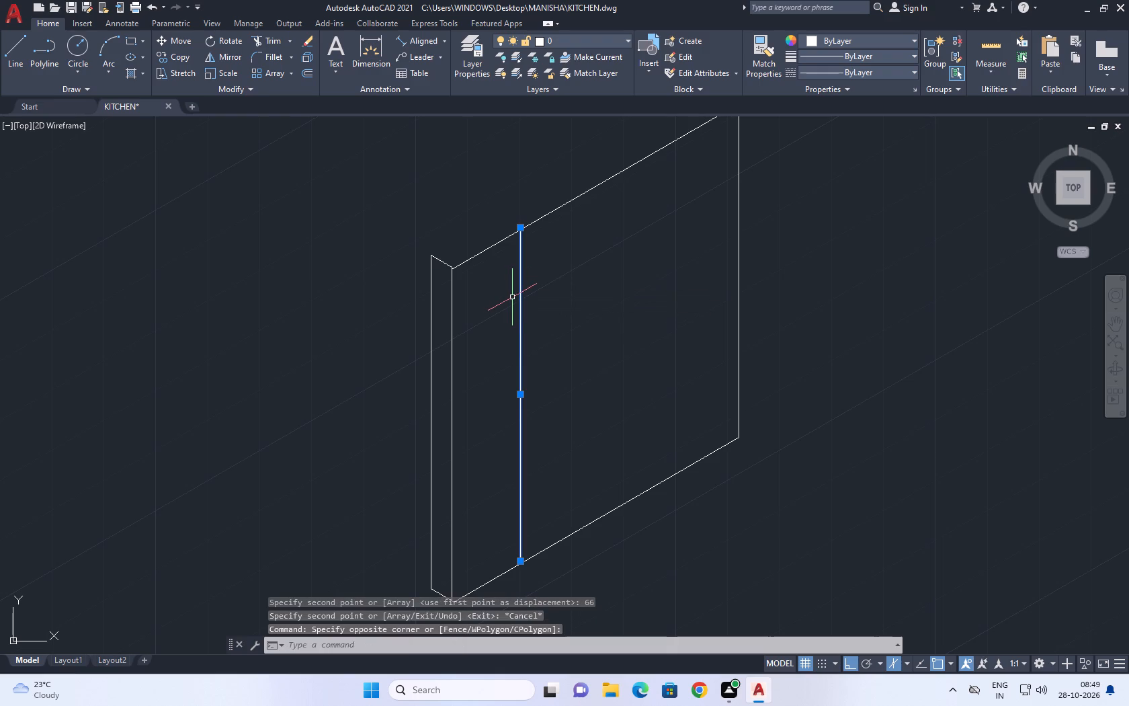
{"action": "type", "text": "CO"}
{"action": "key", "text": "space"}
{"action": "left_click_drag", "start_coordinate": [515, 314], "coordinate": [548, 302]}
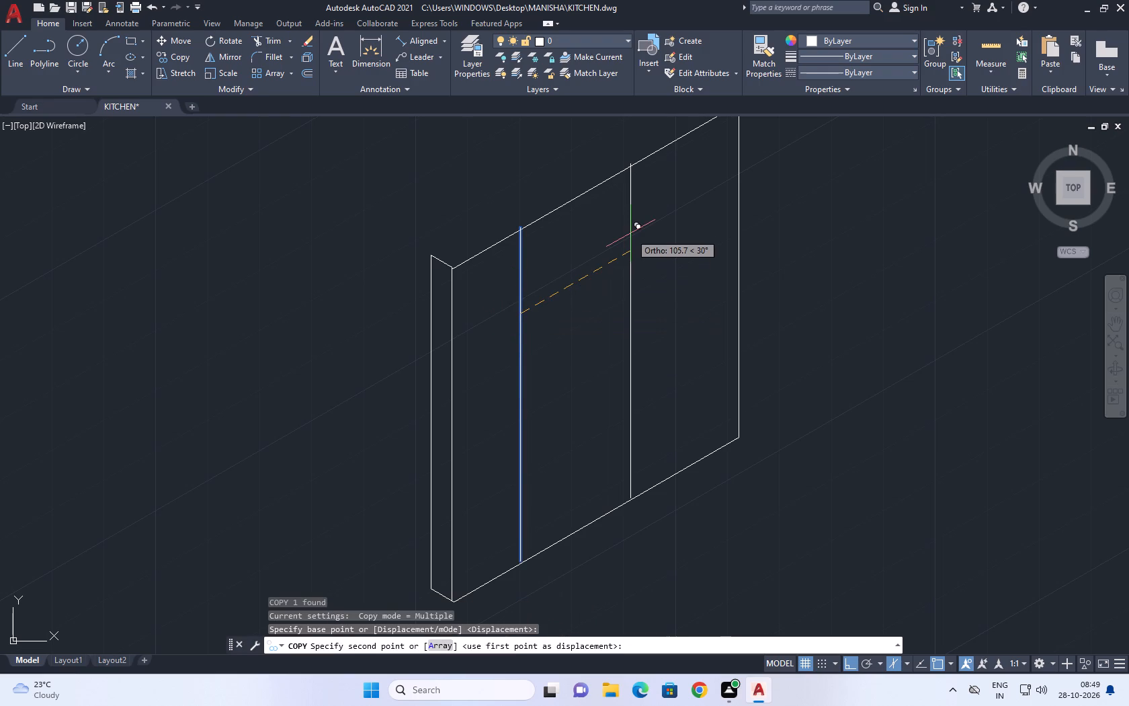
{"action": "type", "text": "180"}
{"action": "key", "text": "Return"}
{"action": "key", "text": "Escape"}
Trim the first division's upper end where it projects above the wall's top line.
{"action": "middle_click_drag", "start_coordinate": [656, 242], "coordinate": [638, 260]}
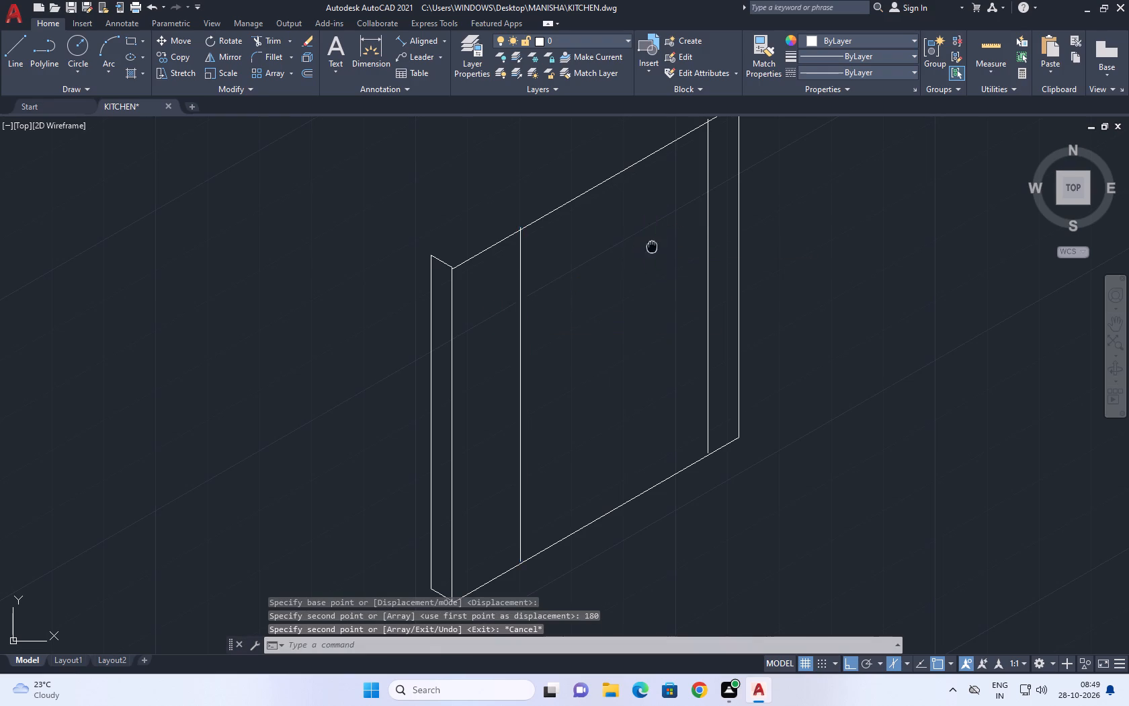
{"action": "middle_click_drag", "start_coordinate": [638, 260], "coordinate": [575, 374]}
{"action": "scroll", "coordinate": [575, 374], "scroll_direction": "up", "scroll_amount": 1}
{"action": "middle_click_drag", "start_coordinate": [216, 426], "coordinate": [339, 395]}
{"action": "type", "text": "TR"}
{"action": "key", "text": "space"}
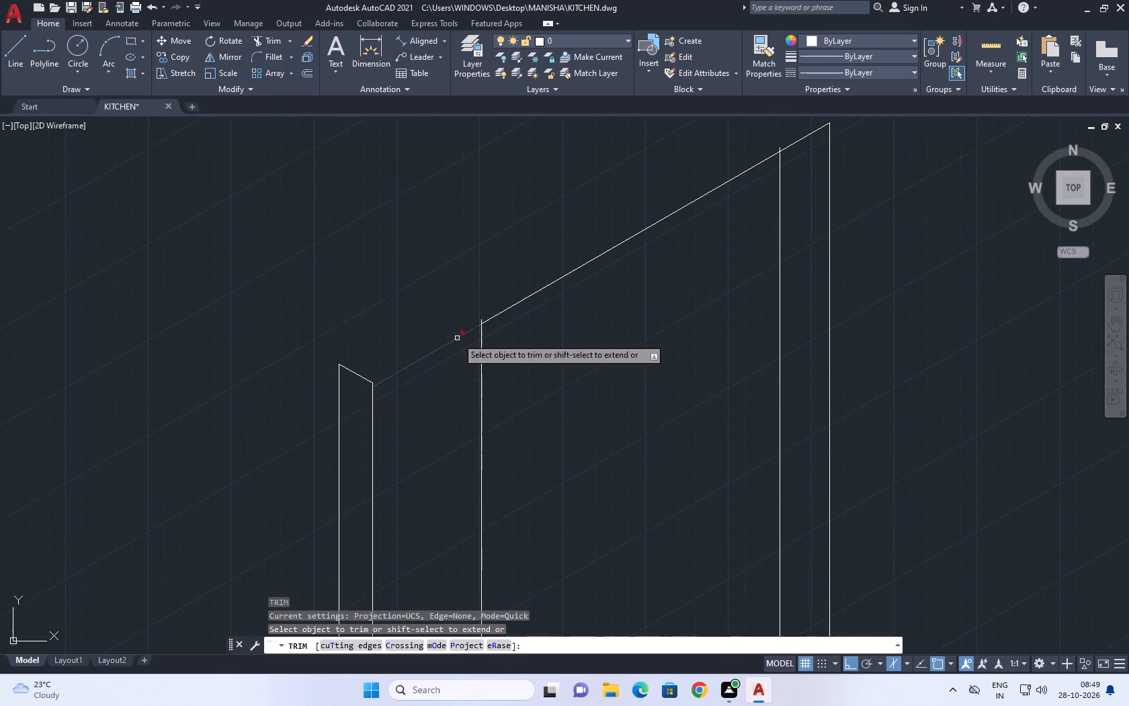
{"action": "scroll", "coordinate": [458, 337], "scroll_direction": "up", "scroll_amount": 4}
{"action": "scroll", "coordinate": [558, 271], "scroll_direction": "up", "scroll_amount": 3}
{"action": "left_click", "coordinate": [587, 225]}
{"action": "left_click", "coordinate": [521, 284]}
Trim the second division's upper end where it projects above the wall's top line.
{"action": "scroll", "coordinate": [532, 278], "scroll_direction": "down", "scroll_amount": 5}
{"action": "middle_click_drag", "start_coordinate": [570, 304], "coordinate": [390, 467]}
{"action": "scroll", "coordinate": [613, 431], "scroll_direction": "down", "scroll_amount": 4}
{"action": "scroll", "coordinate": [755, 313], "scroll_direction": "up", "scroll_amount": 3}
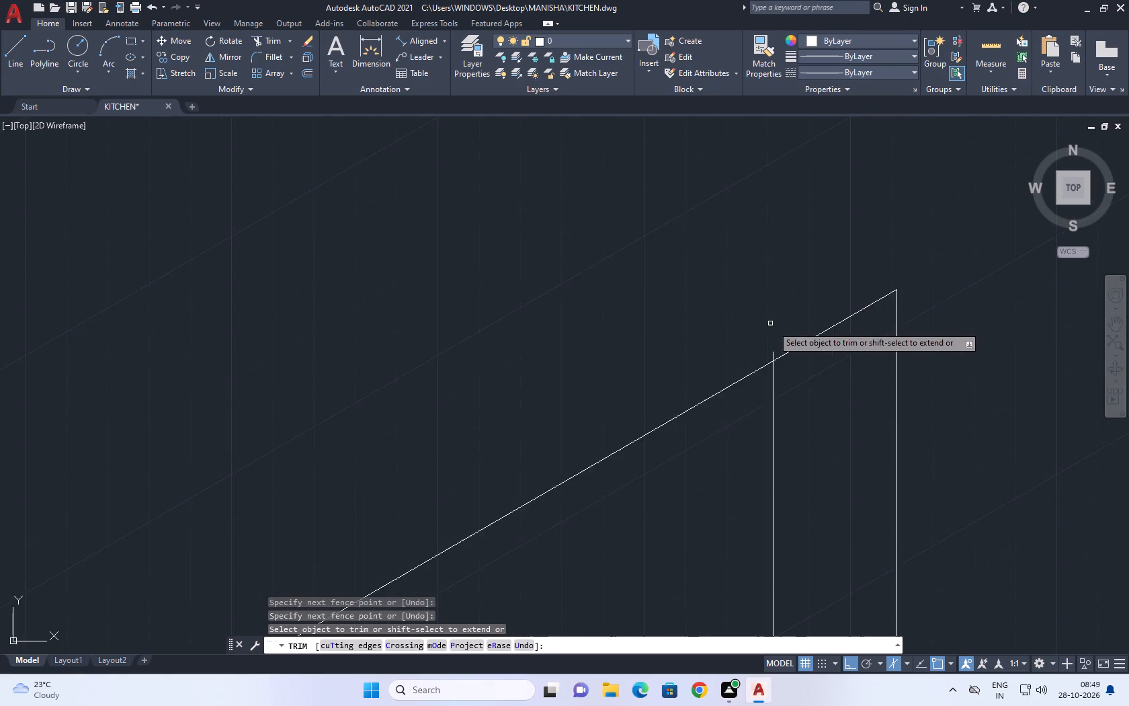
{"action": "scroll", "coordinate": [772, 327], "scroll_direction": "up", "scroll_amount": 3}
{"action": "scroll", "coordinate": [747, 414], "scroll_direction": "up", "scroll_amount": 3}
{"action": "left_click", "coordinate": [765, 311]}
{"action": "left_click", "coordinate": [584, 422]}
{"action": "scroll", "coordinate": [696, 331], "scroll_direction": "down", "scroll_amount": 15}
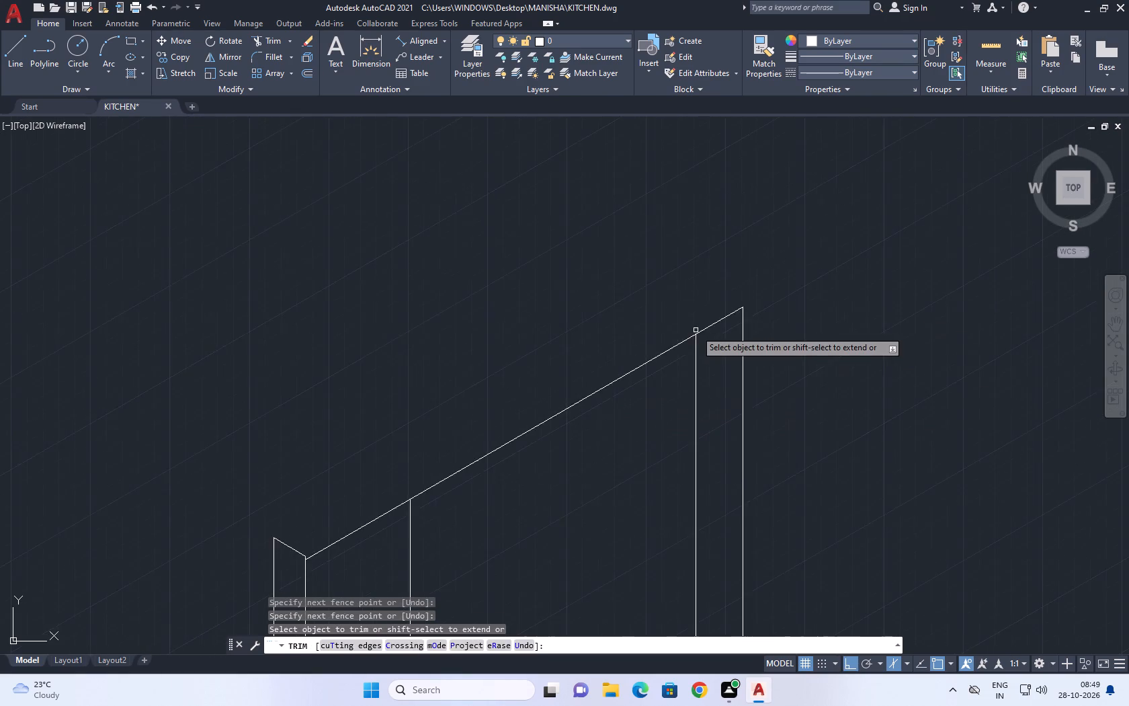
{"action": "key", "text": "Escape"}
Extend the lower ends of both division lines down to the wall's bottom line.
{"action": "scroll", "coordinate": [690, 356], "scroll_direction": "down", "scroll_amount": 6}
{"action": "middle_click_drag", "start_coordinate": [697, 438], "coordinate": [687, 361]}
{"action": "type", "text": "EX"}
{"action": "key", "text": "space"}
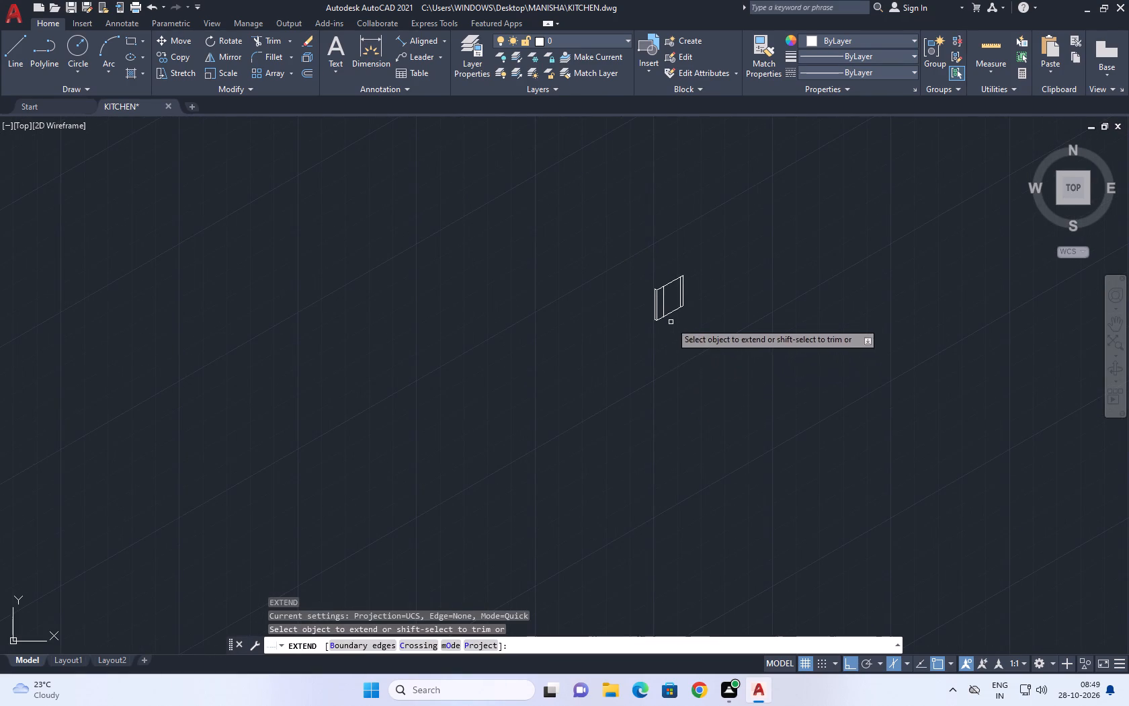
{"action": "scroll", "coordinate": [668, 303], "scroll_direction": "up", "scroll_amount": 8}
{"action": "left_click", "coordinate": [950, 287]}
{"action": "scroll", "coordinate": [874, 294], "scroll_direction": "down", "scroll_amount": 4}
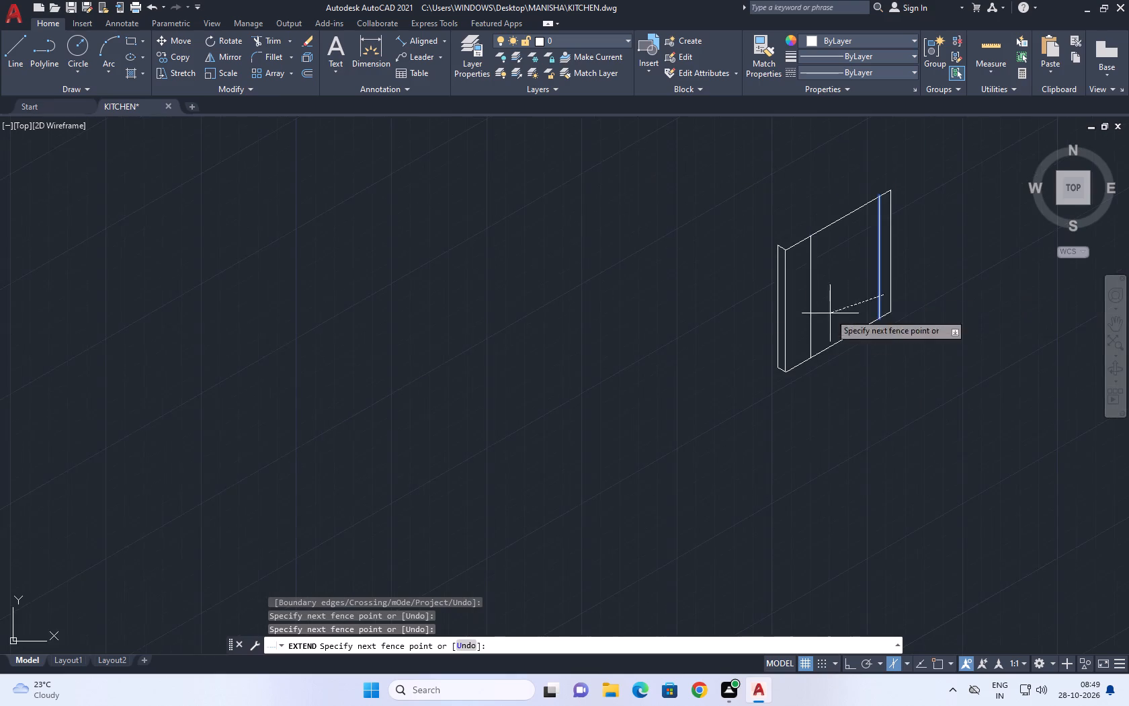
{"action": "scroll", "coordinate": [794, 325], "scroll_direction": "up", "scroll_amount": 3}
{"action": "left_click", "coordinate": [802, 328]}
{"action": "scroll", "coordinate": [687, 371], "scroll_direction": "down", "scroll_amount": 1}
{"action": "key", "text": "Escape"}
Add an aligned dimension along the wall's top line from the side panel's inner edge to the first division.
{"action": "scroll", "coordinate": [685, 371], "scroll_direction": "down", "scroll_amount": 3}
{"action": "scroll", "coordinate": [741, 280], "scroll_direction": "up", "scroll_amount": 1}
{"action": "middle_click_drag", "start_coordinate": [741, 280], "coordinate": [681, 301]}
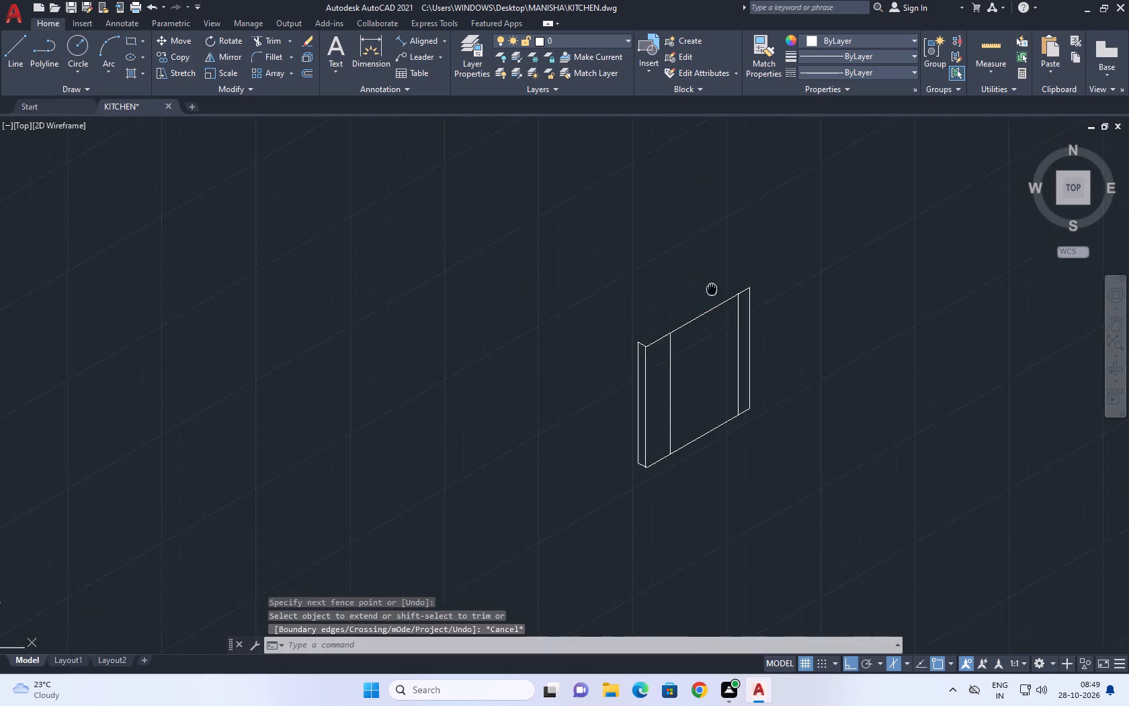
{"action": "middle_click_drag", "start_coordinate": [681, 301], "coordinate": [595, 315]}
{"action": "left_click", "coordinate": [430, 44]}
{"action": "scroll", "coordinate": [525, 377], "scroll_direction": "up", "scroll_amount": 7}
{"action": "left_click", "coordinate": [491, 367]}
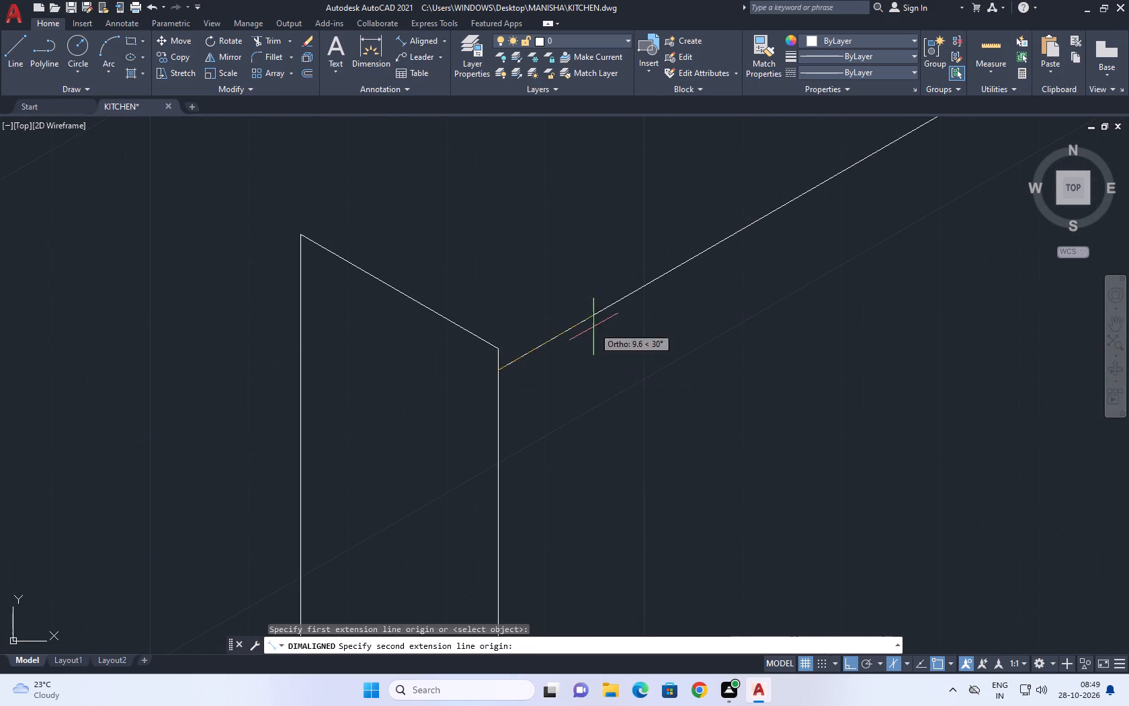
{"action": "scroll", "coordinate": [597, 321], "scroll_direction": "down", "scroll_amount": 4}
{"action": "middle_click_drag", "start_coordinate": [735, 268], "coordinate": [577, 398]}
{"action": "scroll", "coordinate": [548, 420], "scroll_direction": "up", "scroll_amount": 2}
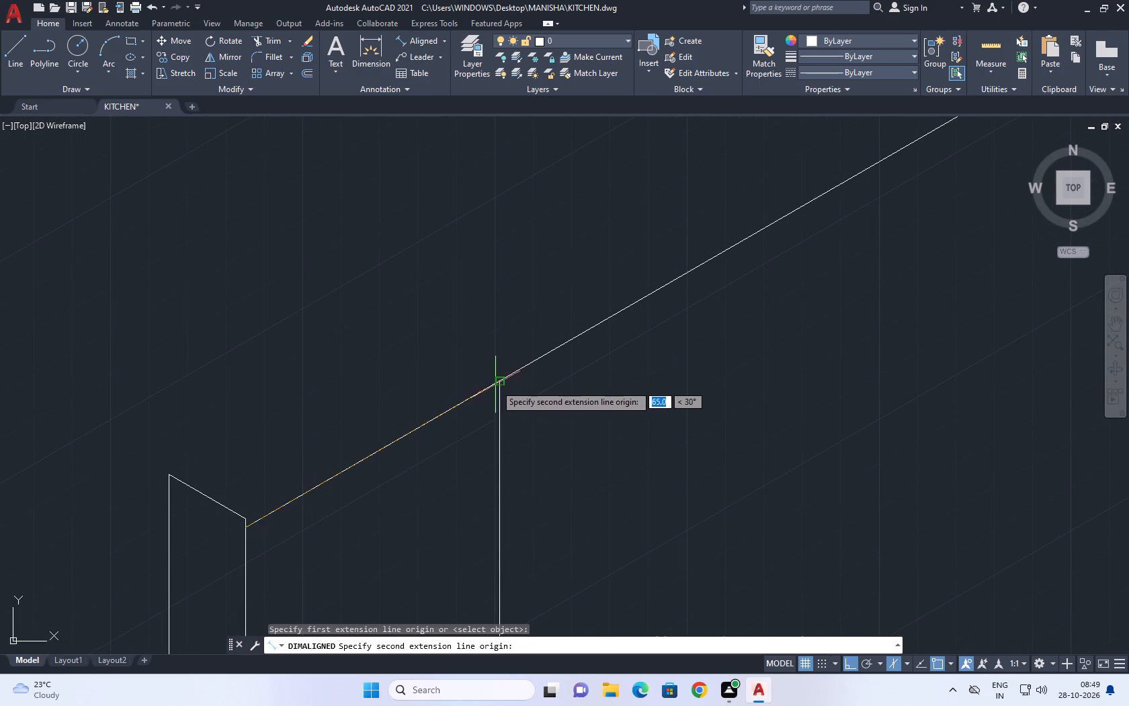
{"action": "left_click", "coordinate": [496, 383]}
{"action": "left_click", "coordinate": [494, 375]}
Measure the spacing between the first and second divisions along the top line with an aligned dimension, without placing it.
{"action": "key", "text": "space"}
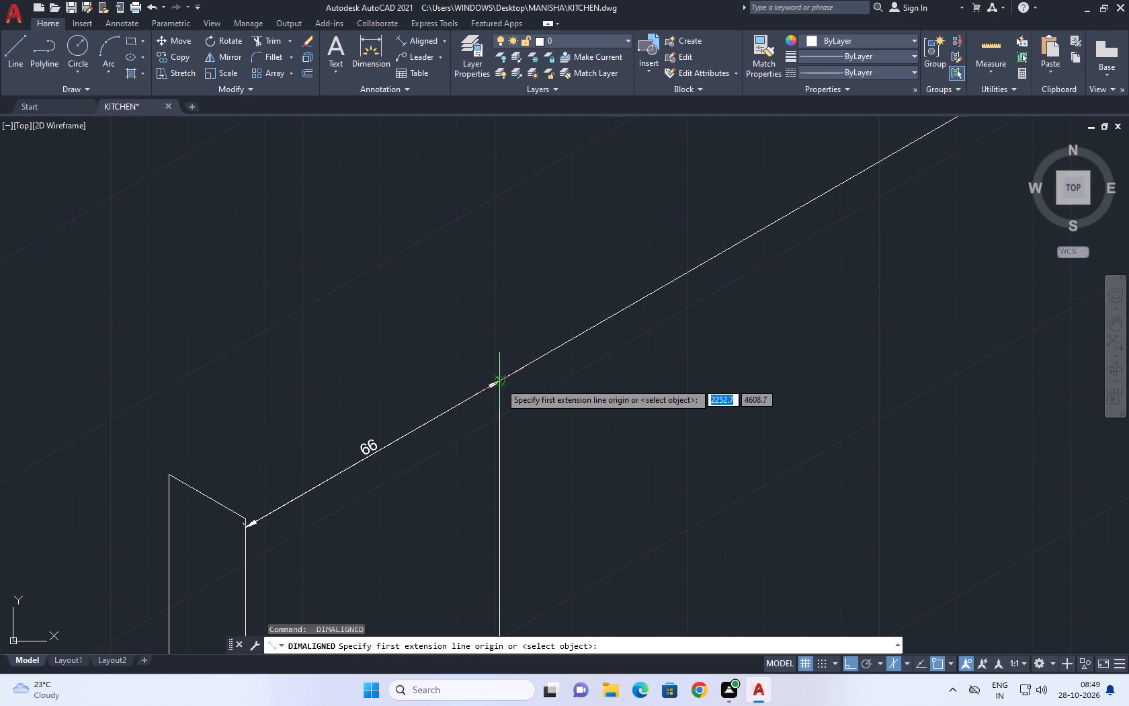
{"action": "left_click", "coordinate": [500, 383]}
{"action": "scroll", "coordinate": [616, 334], "scroll_direction": "down", "scroll_amount": 3}
{"action": "scroll", "coordinate": [728, 256], "scroll_direction": "up", "scroll_amount": 2}
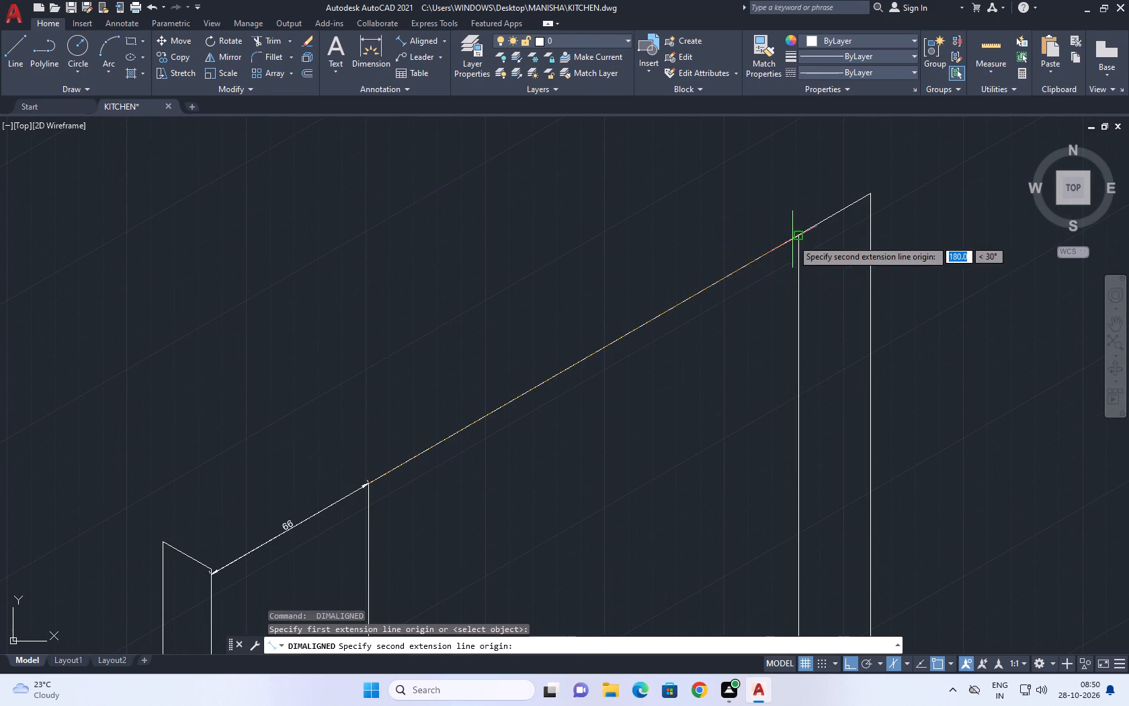
{"action": "left_click", "coordinate": [797, 239]}
{"action": "key", "text": "Escape"}
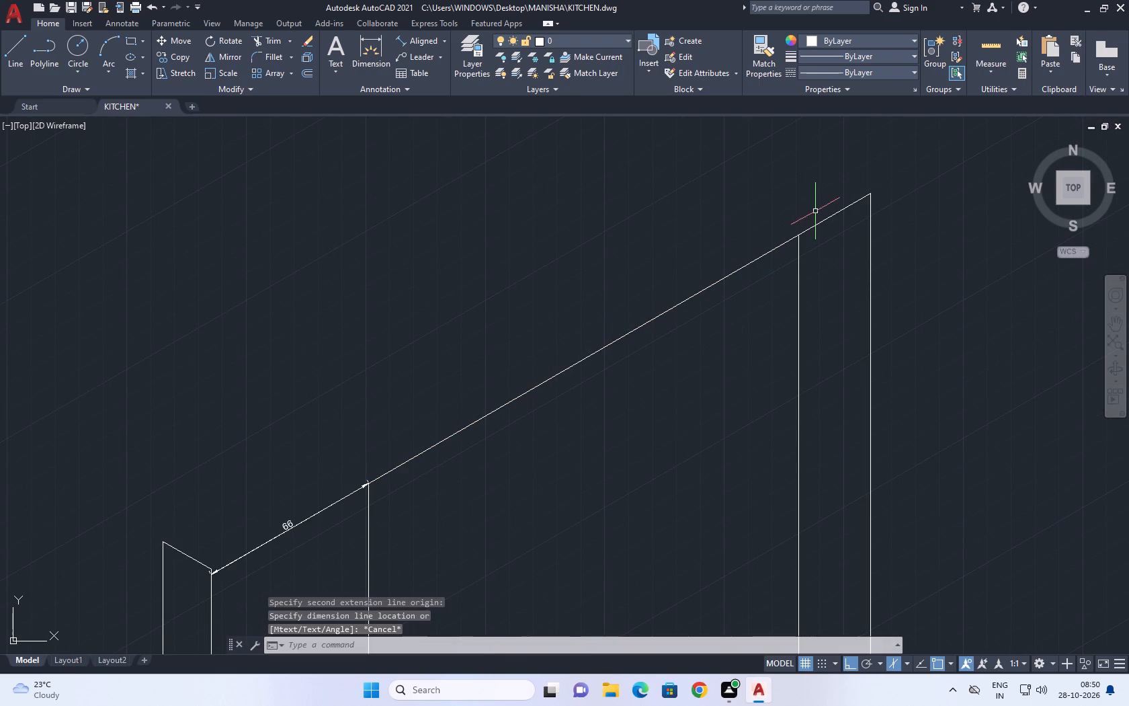
Measure the spacing from the second division to the wall's far edge with an aligned dimension, without placing it.
{"action": "key", "text": "space"}
{"action": "left_click", "coordinate": [799, 242]}
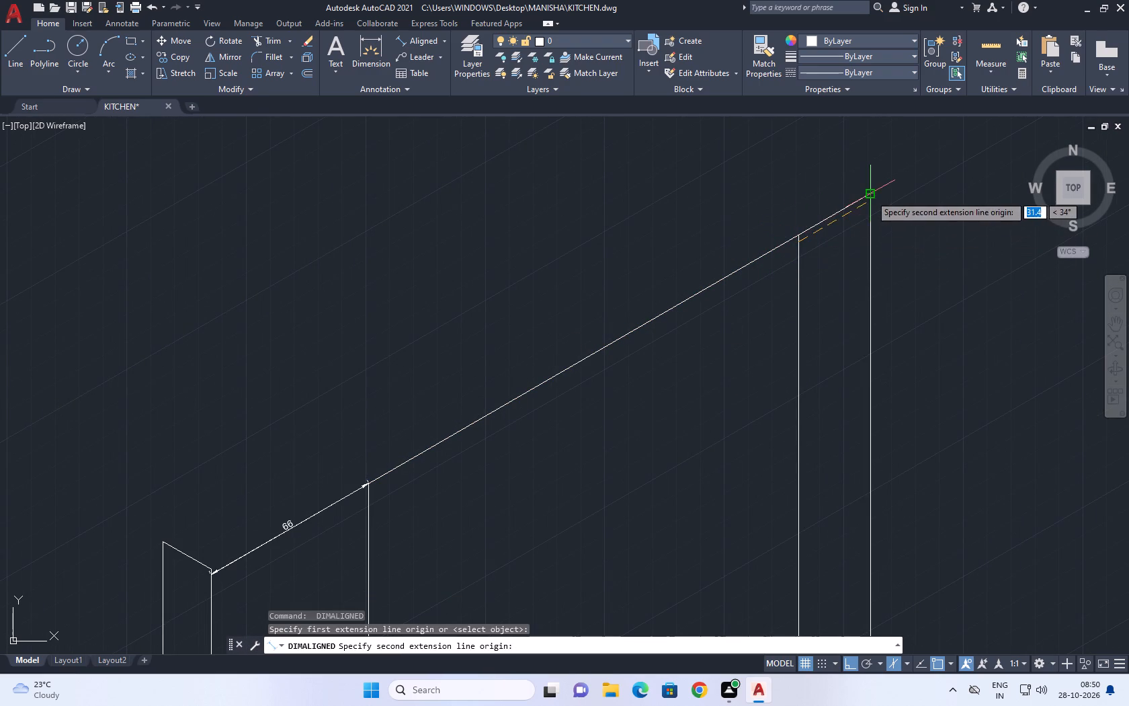
{"action": "left_click", "coordinate": [870, 195]}
{"action": "key", "text": "Escape"}
{"action": "middle_click_drag", "start_coordinate": [842, 192], "coordinate": [511, 403]}
{"action": "key", "text": "space"}
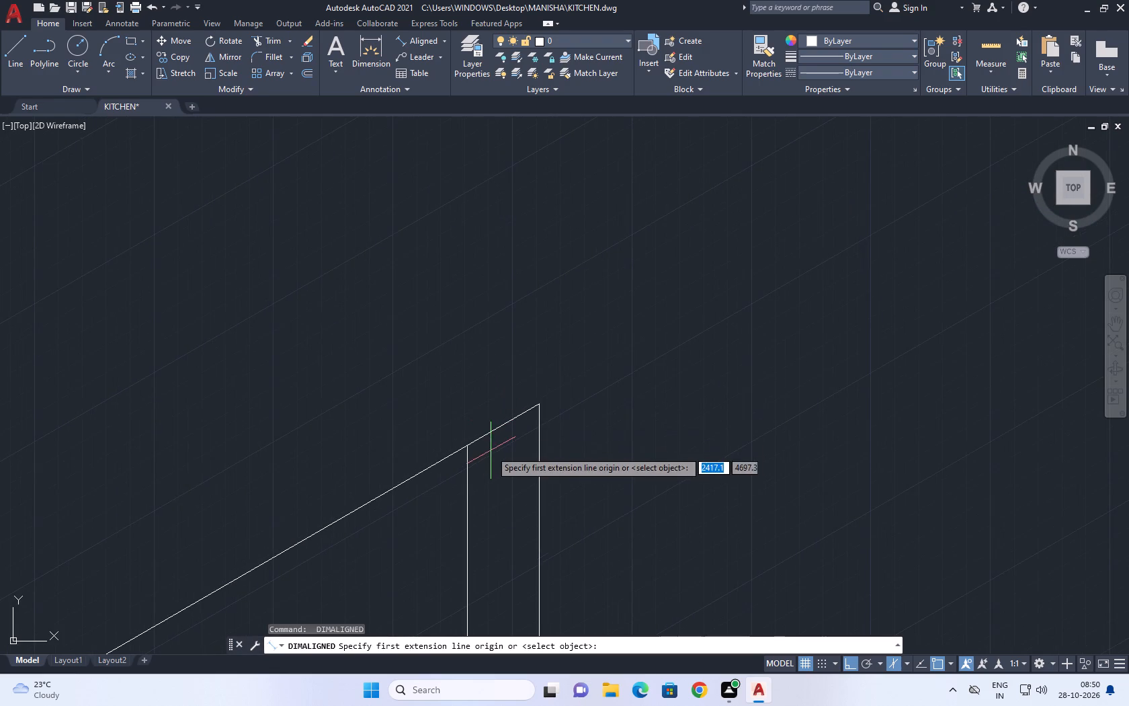
{"action": "scroll", "coordinate": [468, 445], "scroll_direction": "up", "scroll_amount": 2}
{"action": "left_click", "coordinate": [468, 444]}
{"action": "left_click", "coordinate": [644, 345]}
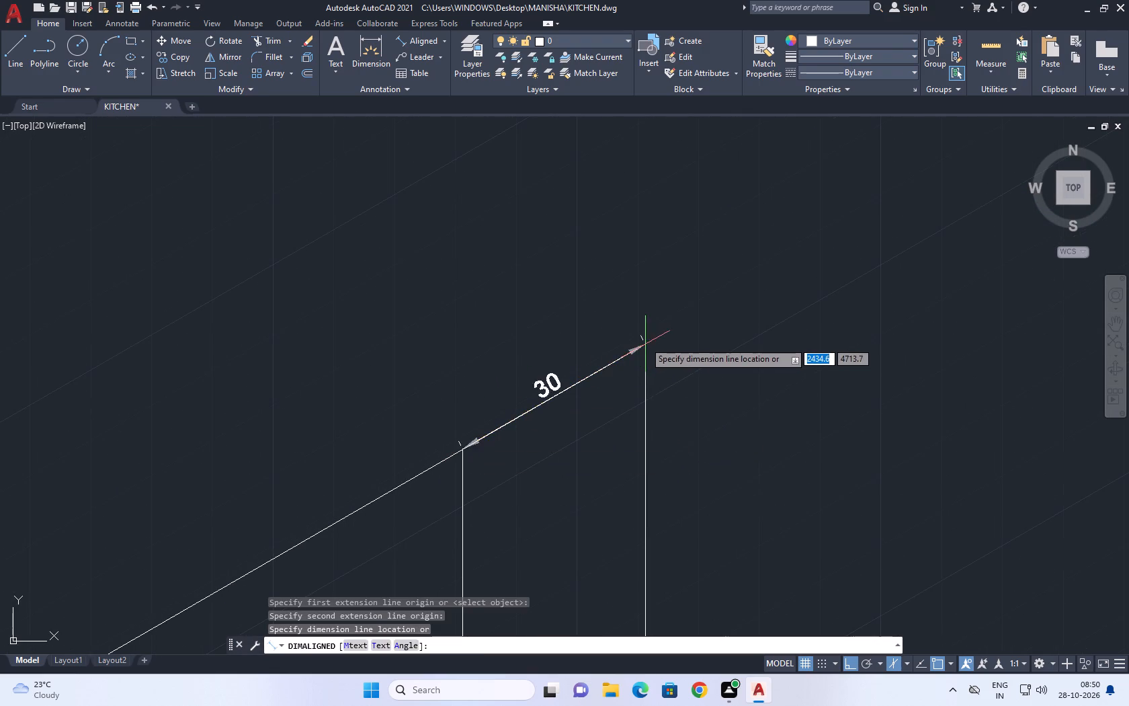
{"action": "scroll", "coordinate": [637, 323], "scroll_direction": "down", "scroll_amount": 7}
{"action": "key", "text": "Escape"}
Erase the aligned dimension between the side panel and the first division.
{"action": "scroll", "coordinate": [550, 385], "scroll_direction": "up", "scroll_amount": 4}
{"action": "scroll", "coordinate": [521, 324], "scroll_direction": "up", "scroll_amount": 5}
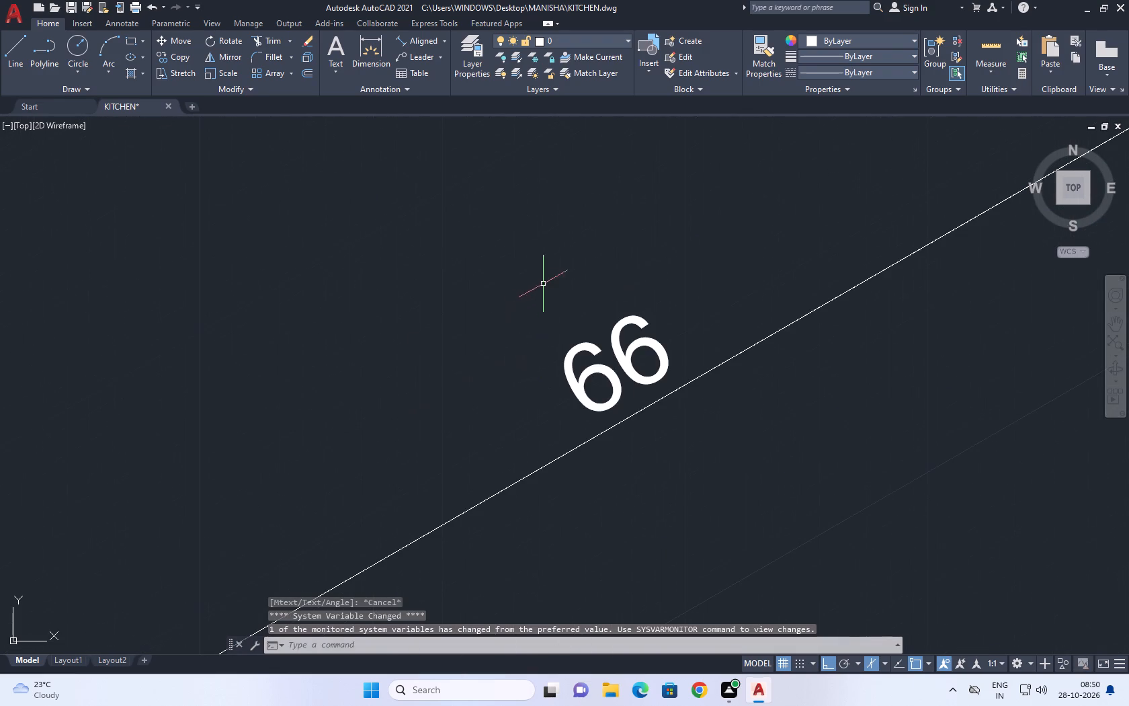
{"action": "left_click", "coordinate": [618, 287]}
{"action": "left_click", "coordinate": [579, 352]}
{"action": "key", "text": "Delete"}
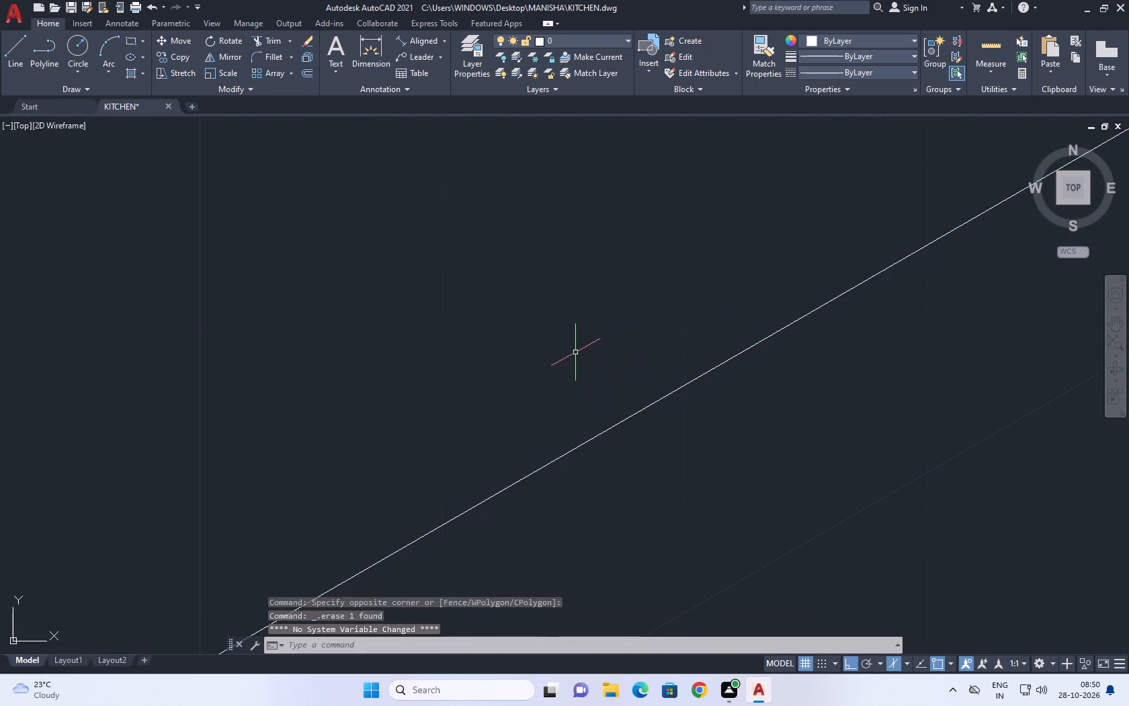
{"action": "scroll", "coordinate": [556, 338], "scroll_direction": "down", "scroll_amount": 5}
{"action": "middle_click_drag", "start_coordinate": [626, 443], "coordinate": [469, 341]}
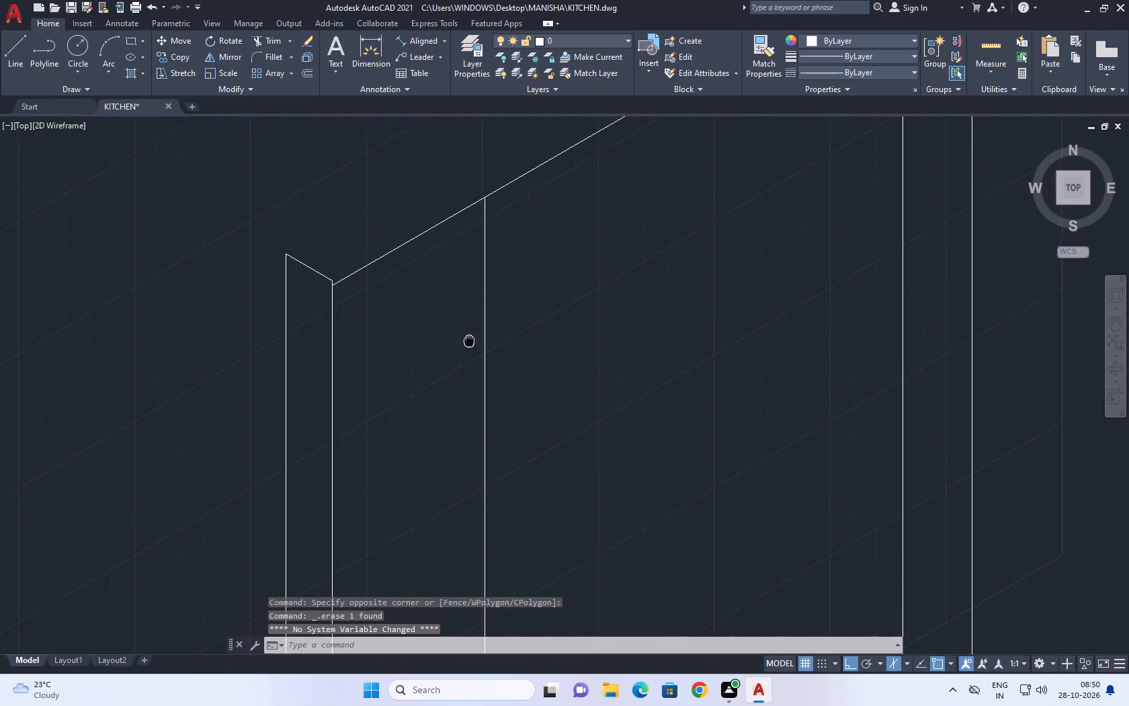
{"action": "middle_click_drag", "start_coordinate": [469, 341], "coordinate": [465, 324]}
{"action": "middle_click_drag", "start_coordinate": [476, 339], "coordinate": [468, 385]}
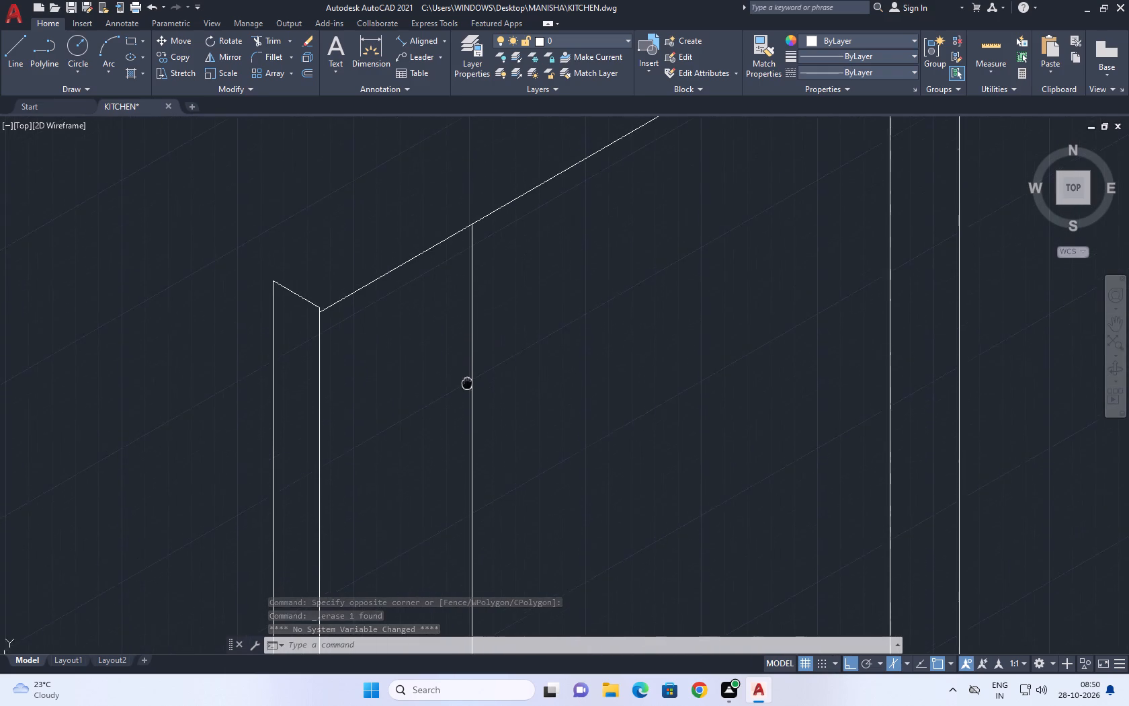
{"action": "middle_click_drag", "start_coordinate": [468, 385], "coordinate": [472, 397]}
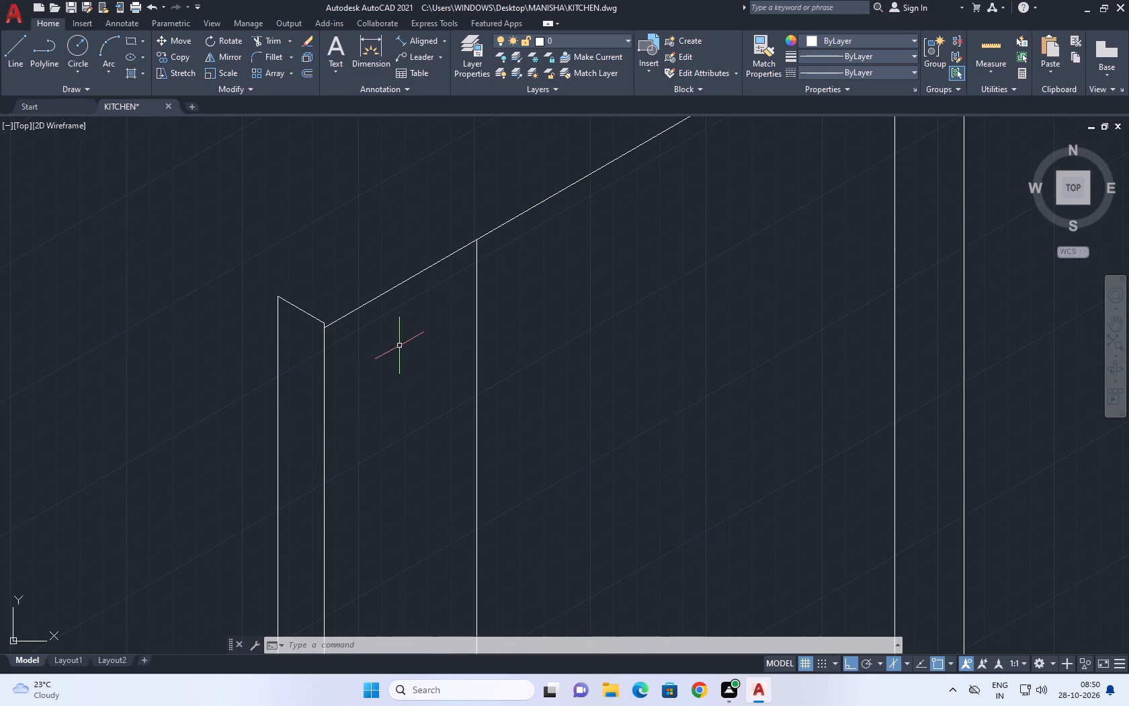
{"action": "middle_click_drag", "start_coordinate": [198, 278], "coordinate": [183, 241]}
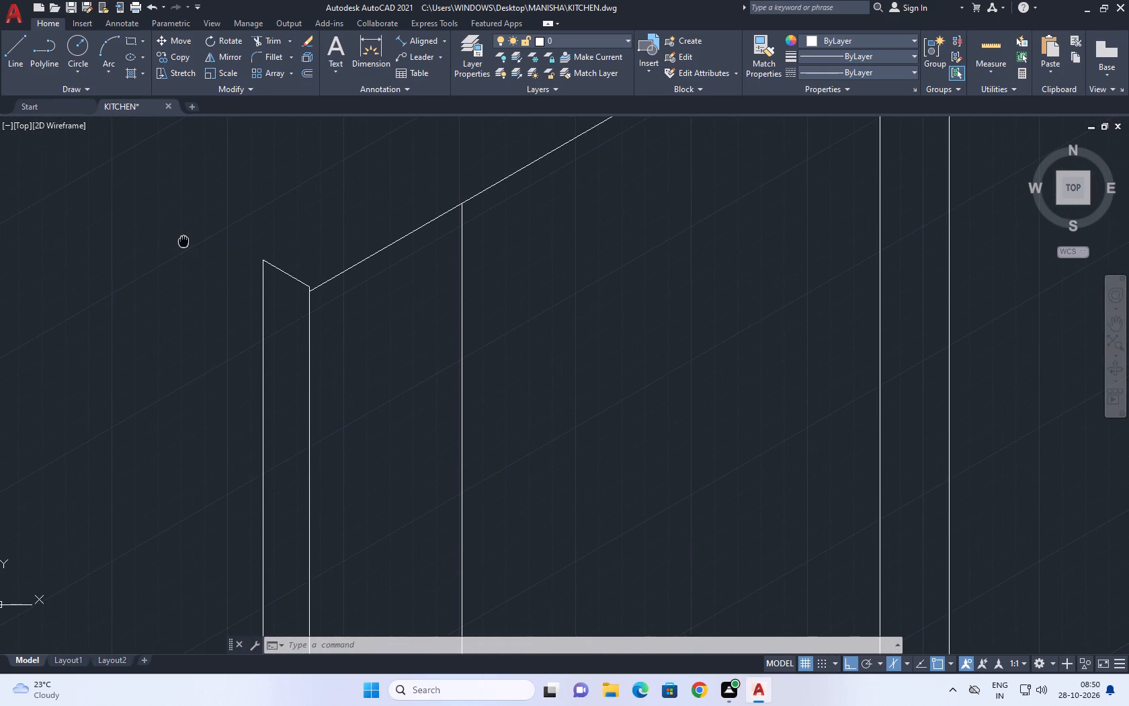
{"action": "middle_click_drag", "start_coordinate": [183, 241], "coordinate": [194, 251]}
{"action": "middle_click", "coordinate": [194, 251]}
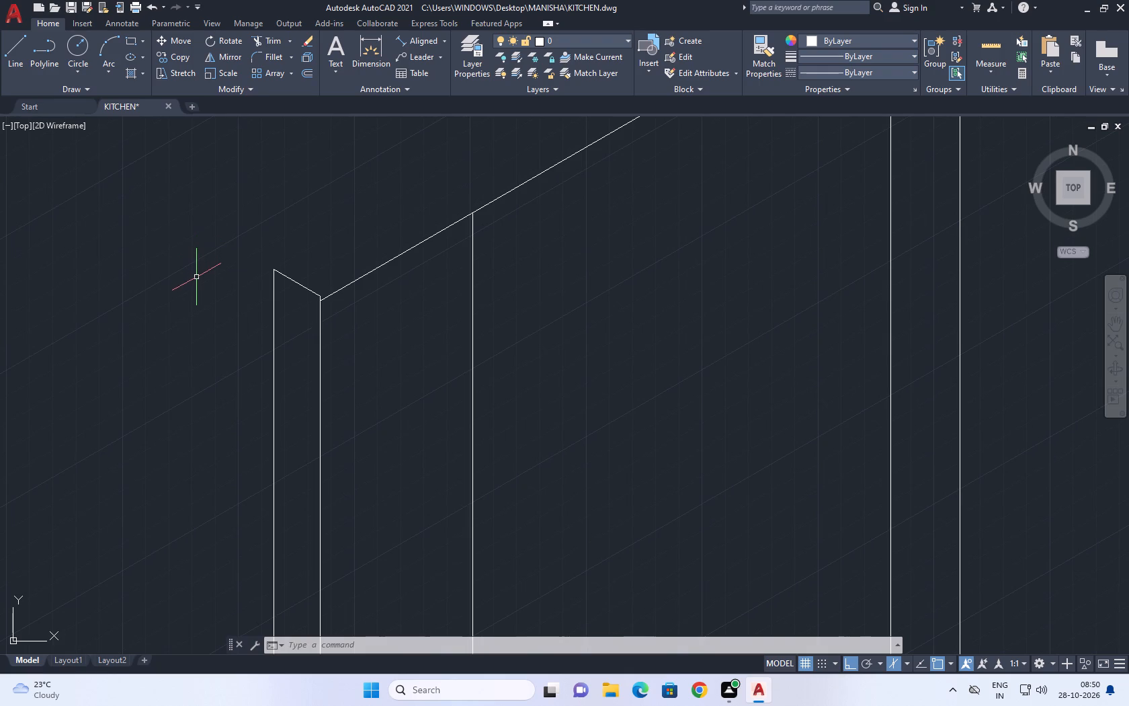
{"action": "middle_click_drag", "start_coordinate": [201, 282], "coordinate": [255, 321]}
Draw a line from the first division's midpoint parallel to the wall's top line at 30°, running past the far edge.
{"action": "key", "text": "l"}
{"action": "key", "text": "space"}
{"action": "middle_click_drag", "start_coordinate": [633, 295], "coordinate": [604, 228]}
{"action": "scroll", "coordinate": [587, 295], "scroll_direction": "down", "scroll_amount": 3}
{"action": "middle_click_drag", "start_coordinate": [624, 340], "coordinate": [562, 295]}
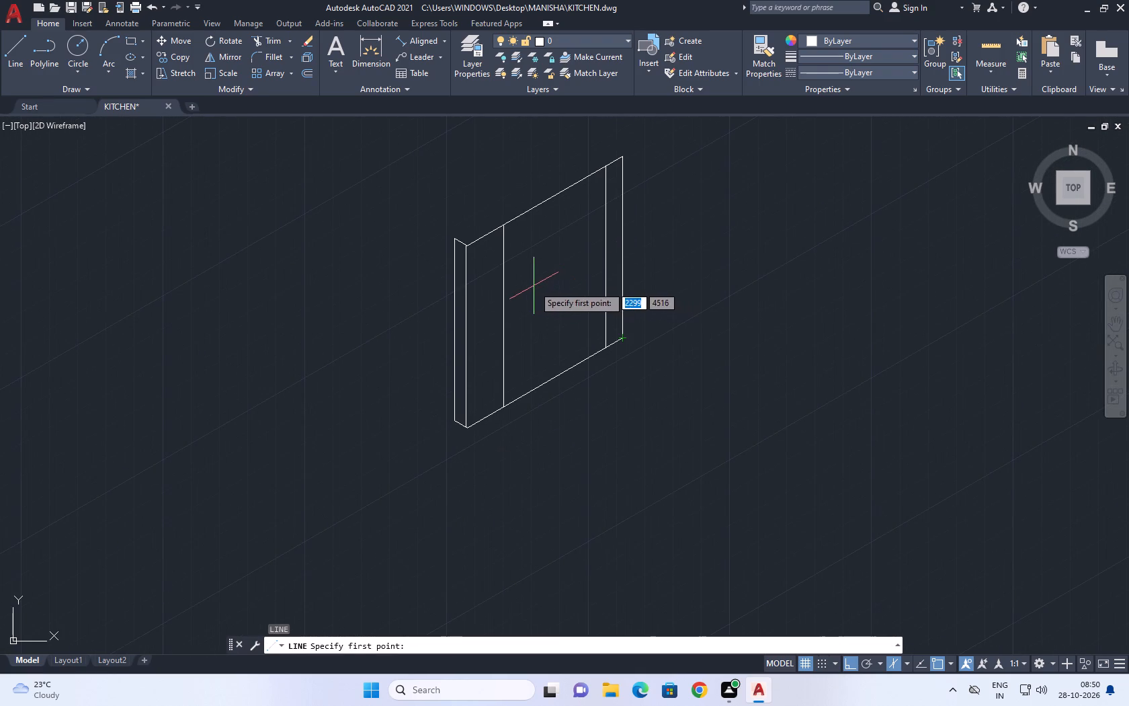
{"action": "scroll", "coordinate": [531, 311], "scroll_direction": "up", "scroll_amount": 2}
{"action": "middle_click_drag", "start_coordinate": [521, 309], "coordinate": [508, 321]}
{"action": "scroll", "coordinate": [521, 309], "scroll_direction": "up", "scroll_amount": 1}
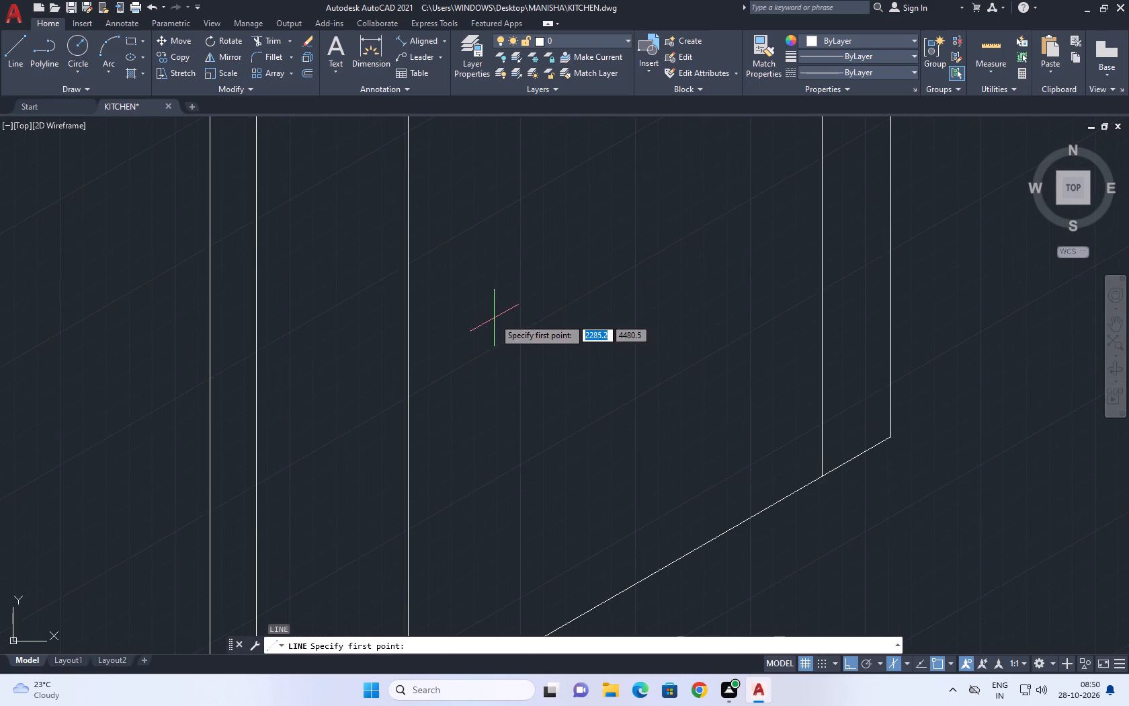
{"action": "scroll", "coordinate": [494, 318], "scroll_direction": "down", "scroll_amount": 1}
{"action": "middle_click_drag", "start_coordinate": [468, 362], "coordinate": [450, 385]}
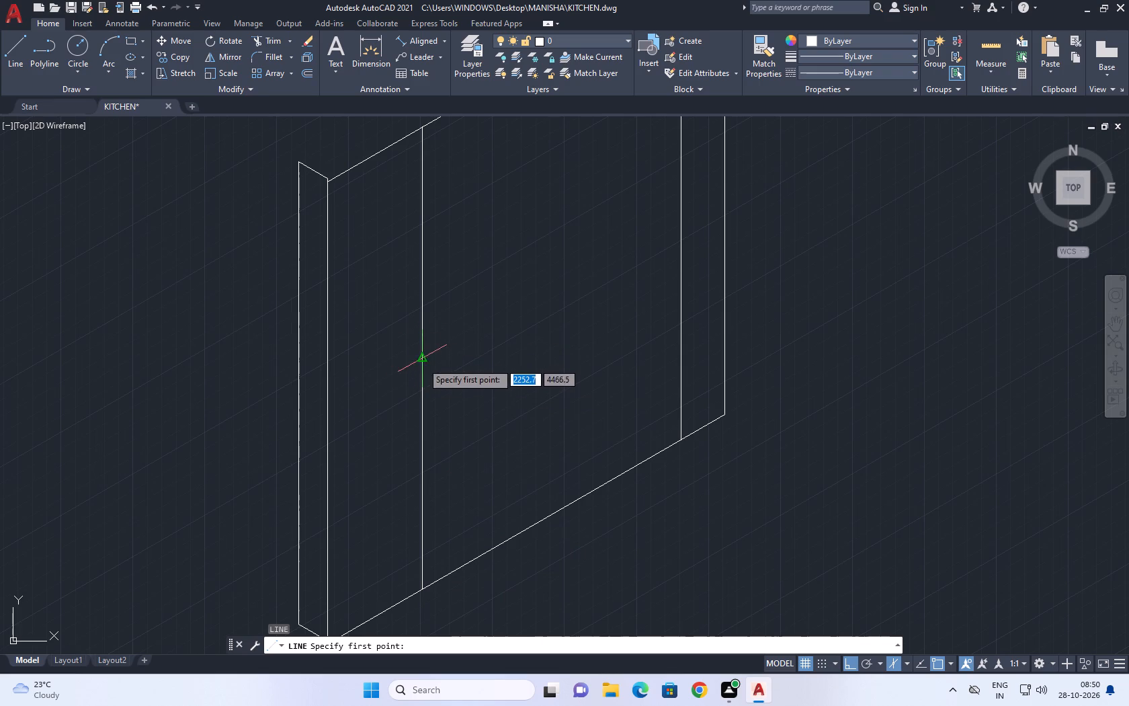
{"action": "left_click", "coordinate": [423, 358]}
{"action": "scroll", "coordinate": [661, 263], "scroll_direction": "down", "scroll_amount": 3}
{"action": "middle_click_drag", "start_coordinate": [771, 229], "coordinate": [698, 275]}
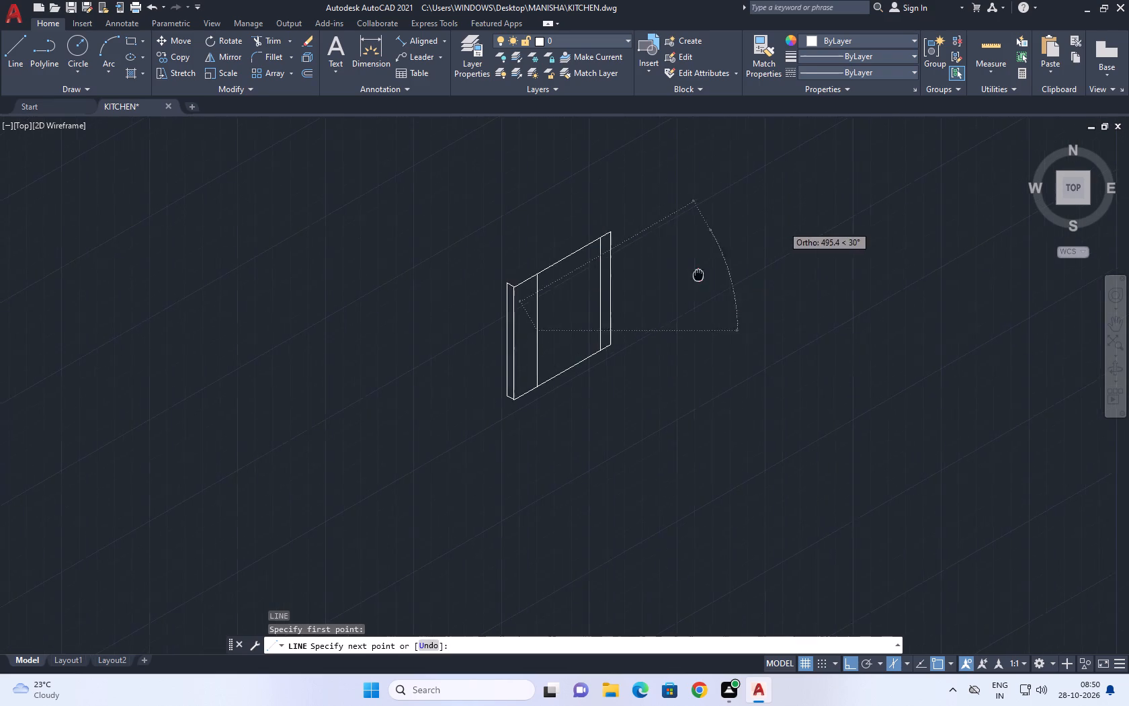
{"action": "scroll", "coordinate": [678, 293], "scroll_direction": "up", "scroll_amount": 3}
{"action": "left_click", "coordinate": [684, 262]}
{"action": "right_click", "coordinate": [684, 262]}
{"action": "left_click", "coordinate": [755, 288]}
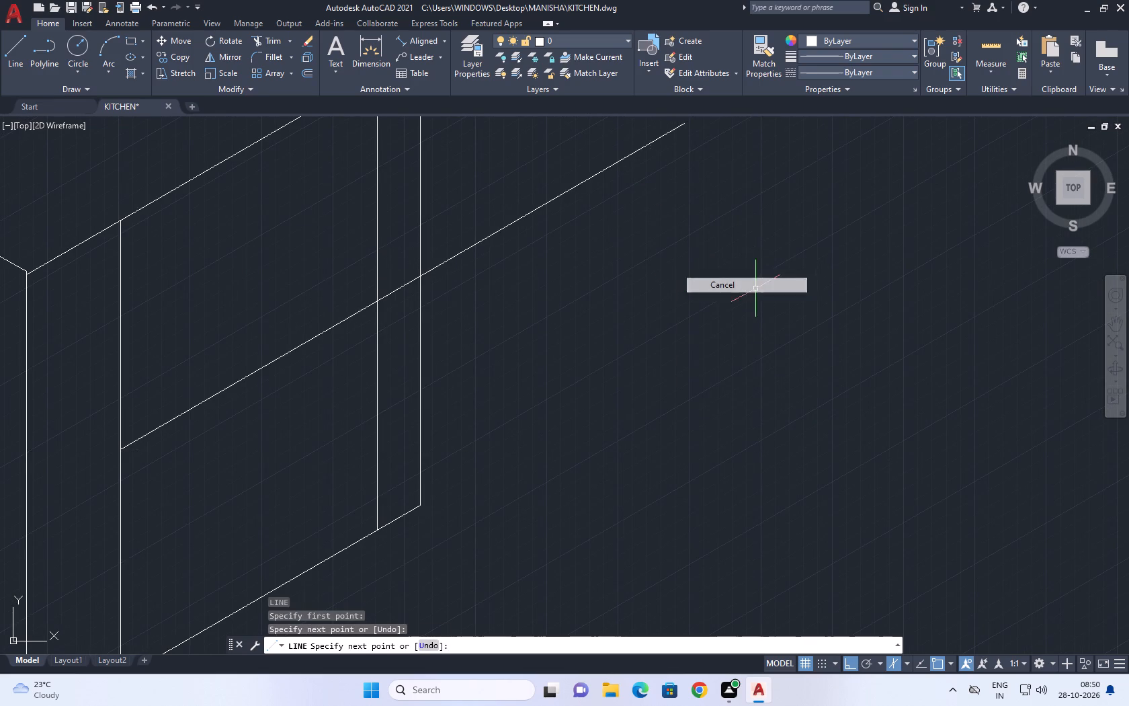
{"action": "middle_click_drag", "start_coordinate": [749, 285], "coordinate": [749, 351]}
{"action": "scroll", "coordinate": [749, 352], "scroll_direction": "down", "scroll_amount": 3}
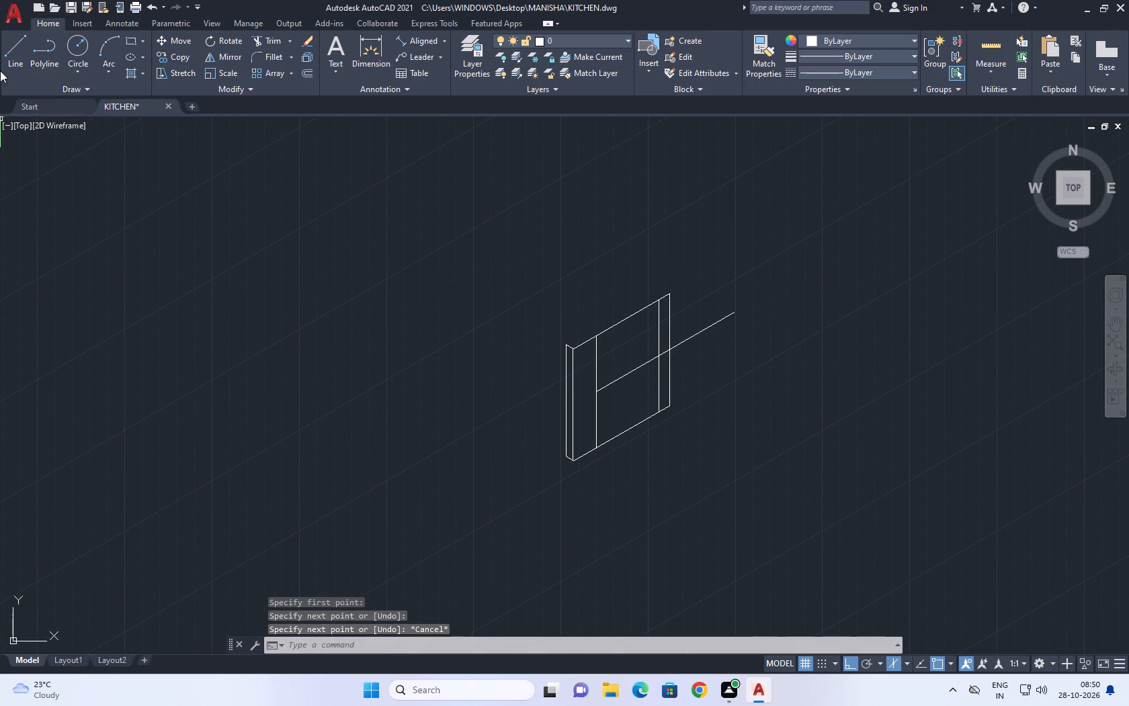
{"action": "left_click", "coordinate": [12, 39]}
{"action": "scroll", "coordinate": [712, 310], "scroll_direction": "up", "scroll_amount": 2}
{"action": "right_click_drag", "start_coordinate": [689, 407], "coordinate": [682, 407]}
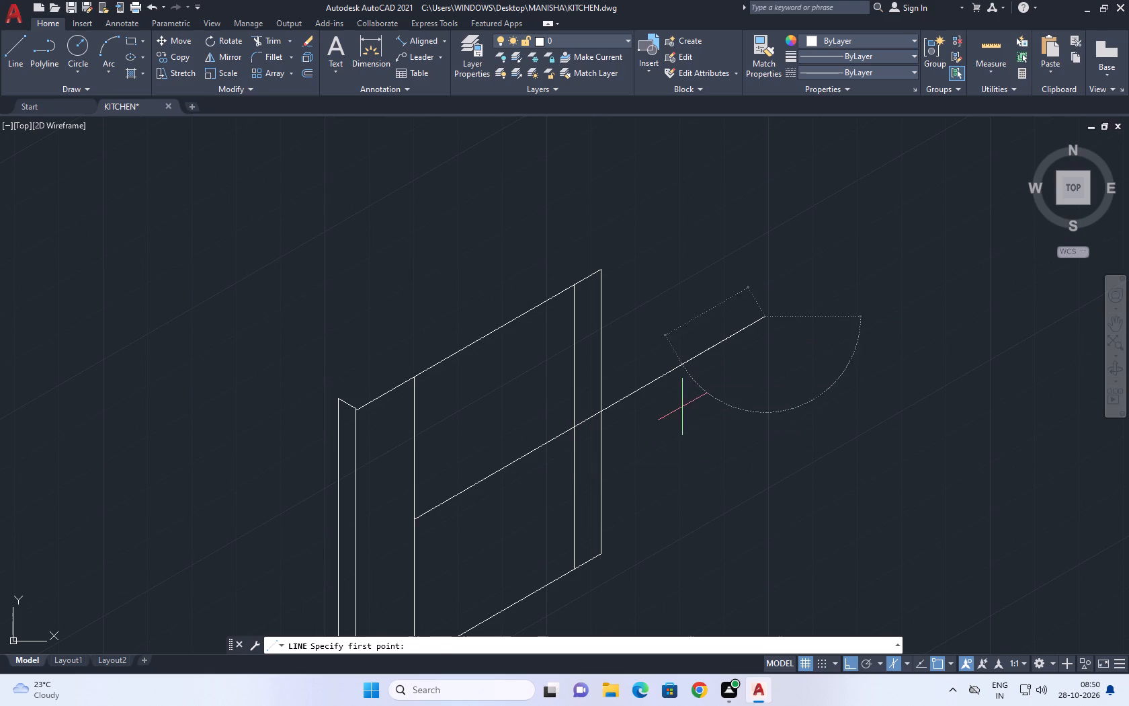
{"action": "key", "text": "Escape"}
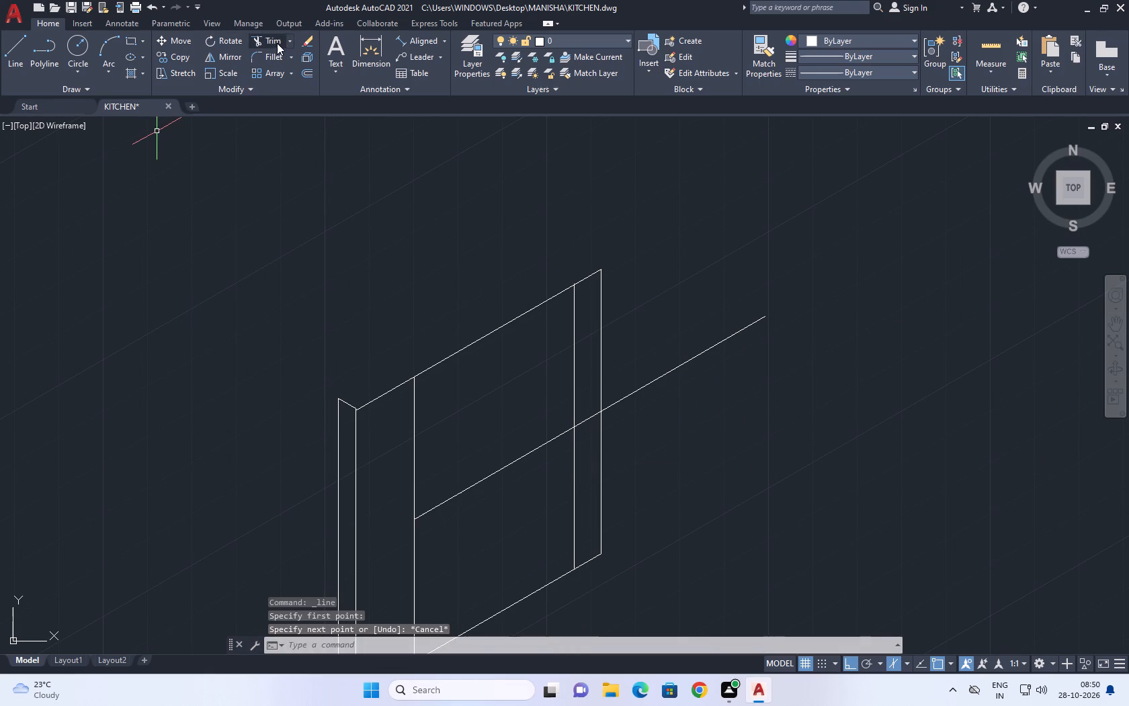
Trim the mid-height 30° line back so that it ends at the second vertical division.
{"action": "left_click_drag", "start_coordinate": [277, 43], "coordinate": [287, 63]}
{"action": "left_click", "coordinate": [691, 247]}
{"action": "left_click", "coordinate": [720, 344]}
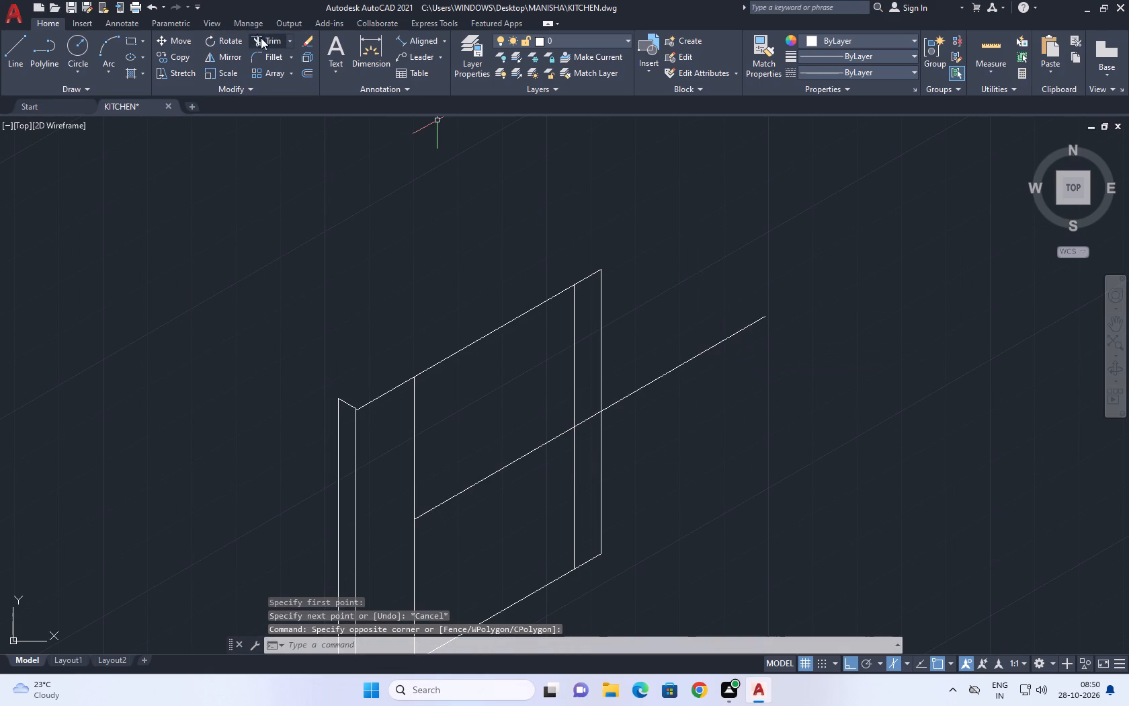
{"action": "left_click", "coordinate": [261, 38]}
{"action": "left_click_drag", "start_coordinate": [659, 317], "coordinate": [667, 325]}
{"action": "left_click", "coordinate": [709, 419]}
{"action": "scroll", "coordinate": [573, 435], "scroll_direction": "up", "scroll_amount": 2}
{"action": "left_click_drag", "start_coordinate": [598, 341], "coordinate": [603, 356]}
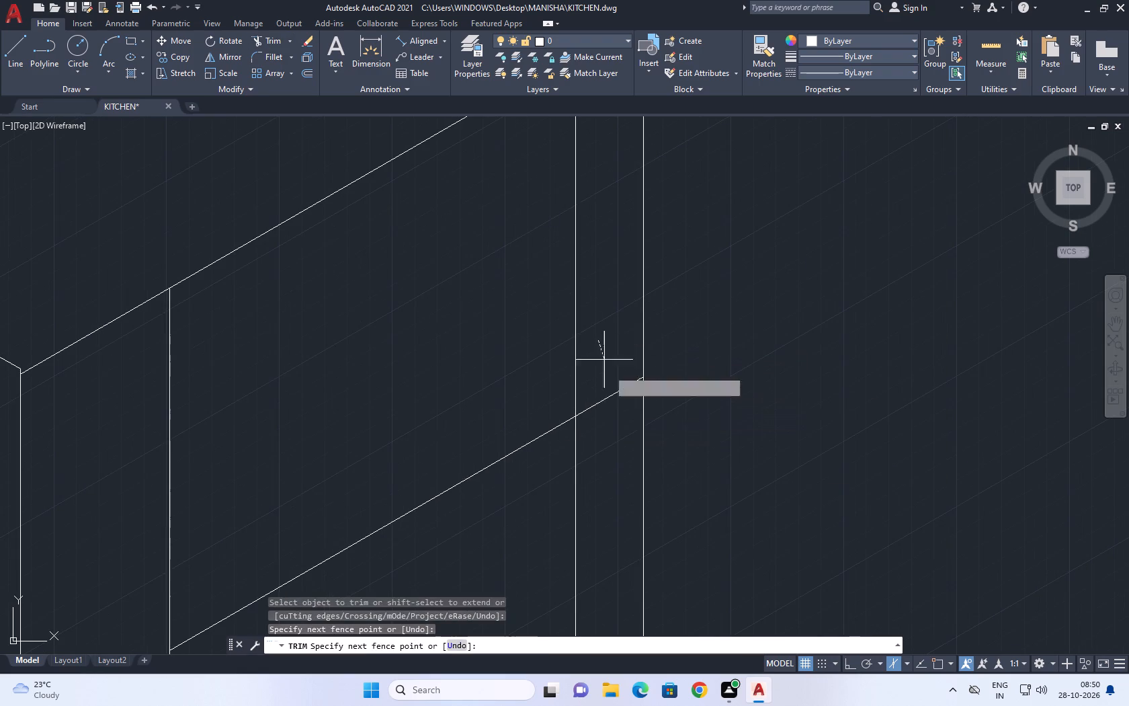
{"action": "left_click", "coordinate": [614, 418]}
{"action": "key", "text": "Escape"}
{"action": "scroll", "coordinate": [687, 332], "scroll_direction": "down", "scroll_amount": 4}
{"action": "middle_click_drag", "start_coordinate": [605, 360], "coordinate": [603, 401]}
{"action": "scroll", "coordinate": [611, 438], "scroll_direction": "up", "scroll_amount": 3}
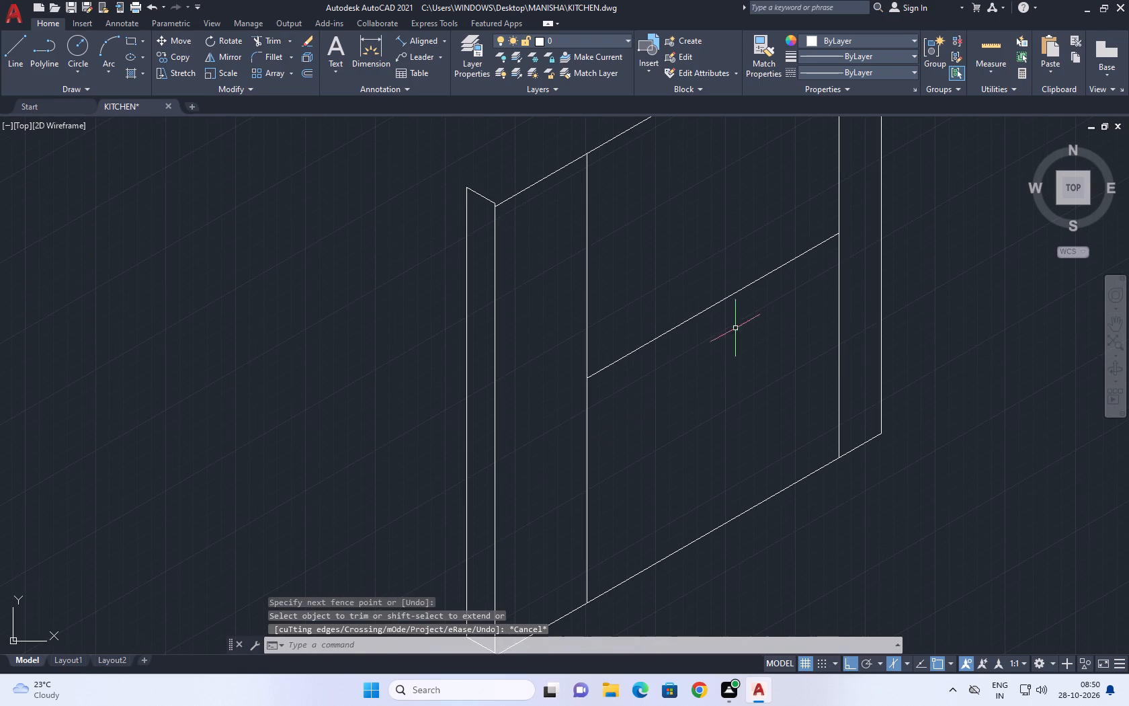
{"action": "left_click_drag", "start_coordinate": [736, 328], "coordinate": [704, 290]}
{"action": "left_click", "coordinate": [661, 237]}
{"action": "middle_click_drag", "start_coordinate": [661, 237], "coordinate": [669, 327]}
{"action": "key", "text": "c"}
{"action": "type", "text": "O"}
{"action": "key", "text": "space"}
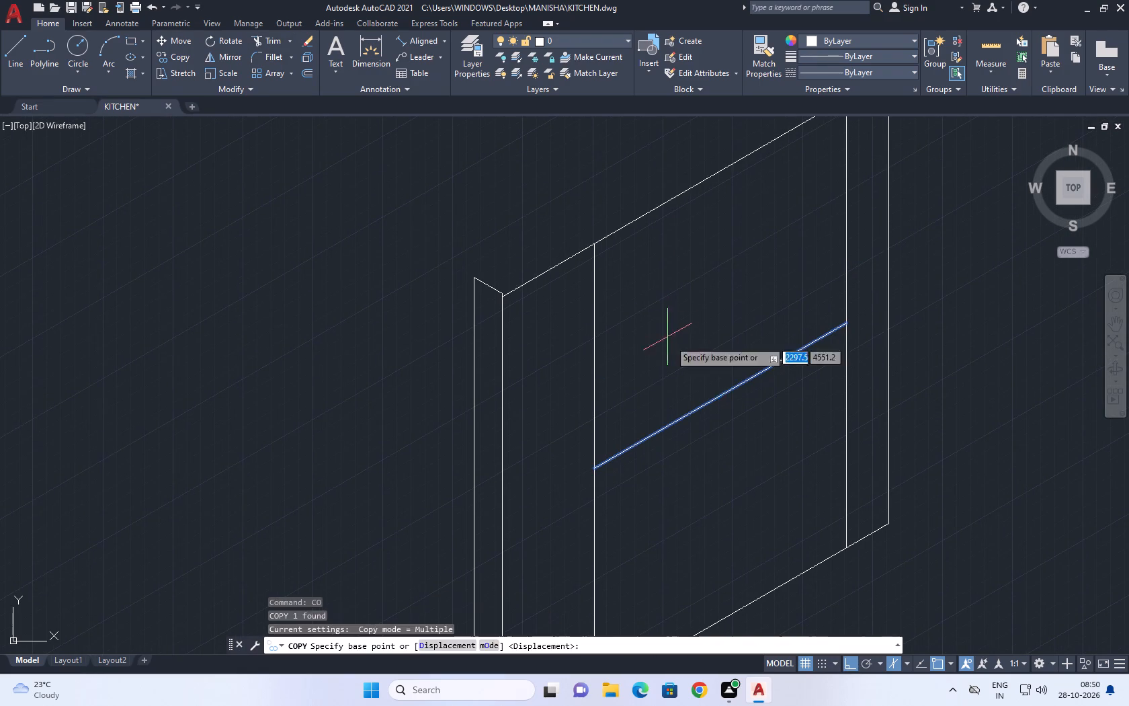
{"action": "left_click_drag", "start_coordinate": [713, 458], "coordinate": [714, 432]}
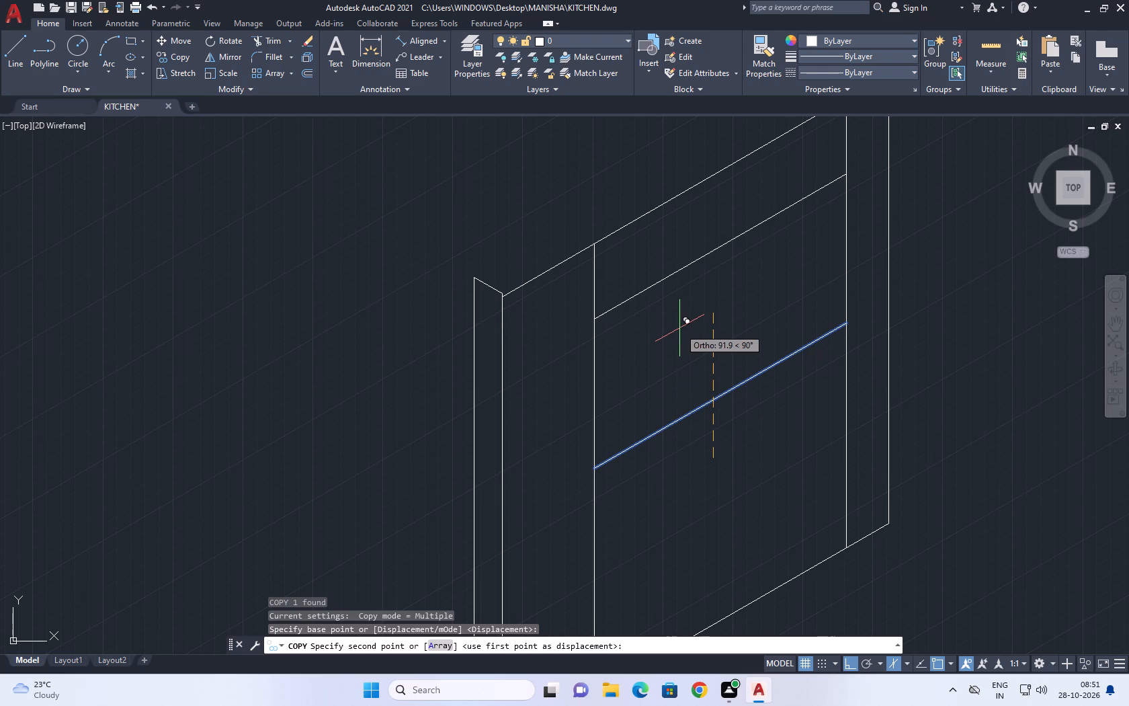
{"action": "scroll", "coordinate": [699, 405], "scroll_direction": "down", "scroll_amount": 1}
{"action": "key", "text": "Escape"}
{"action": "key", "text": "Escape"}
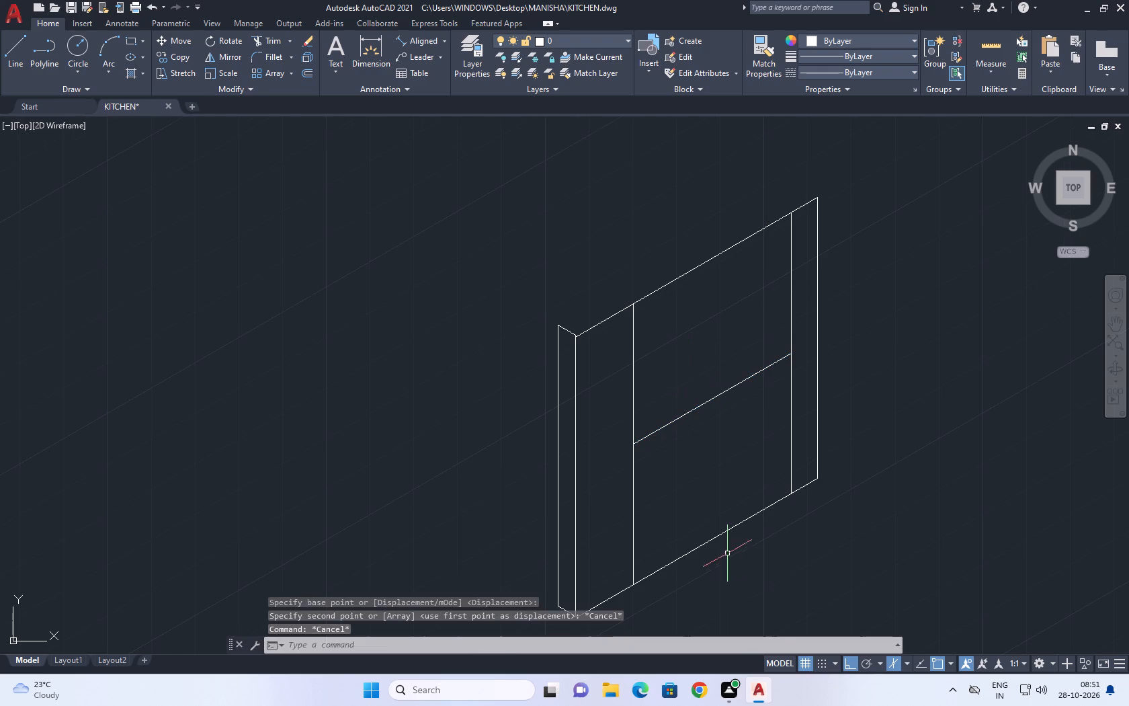
Copy the wall's bottom line 60 cm straight up.
{"action": "scroll", "coordinate": [726, 547], "scroll_direction": "up", "scroll_amount": 2}
{"action": "left_click", "coordinate": [727, 544]}
{"action": "left_click", "coordinate": [704, 484]}
{"action": "key", "text": "c"}
{"action": "key", "text": "o"}
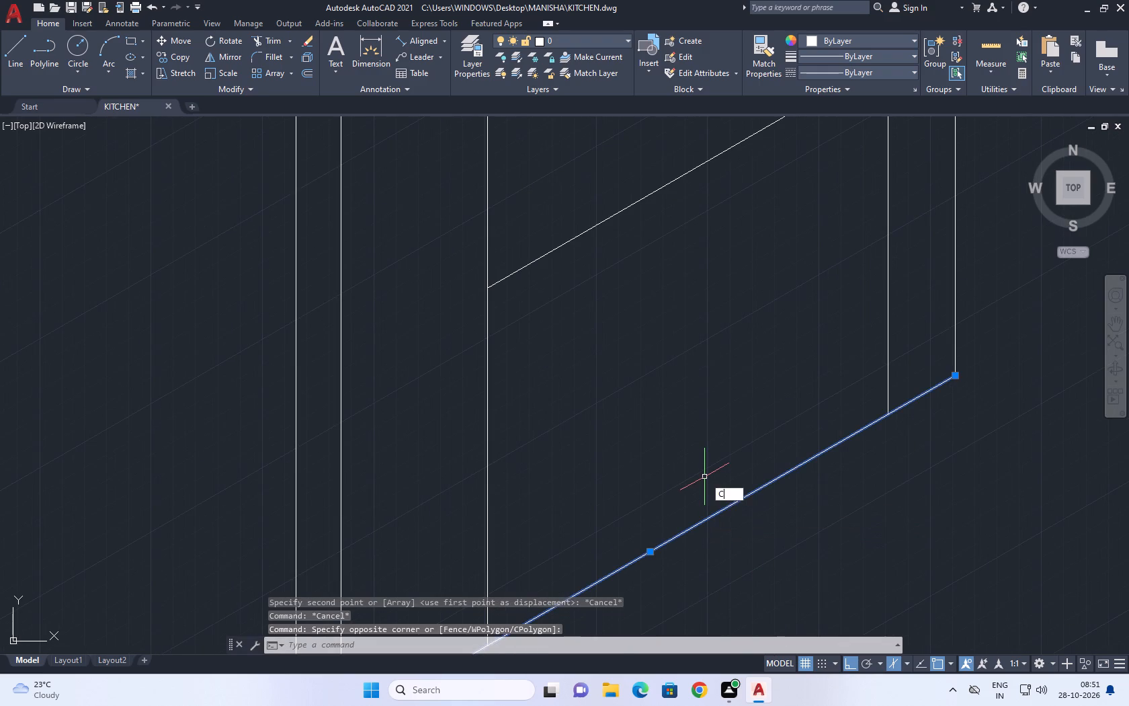
{"action": "key", "text": "space"}
{"action": "left_click_drag", "start_coordinate": [698, 496], "coordinate": [701, 510]}
{"action": "type", "text": "60"}
{"action": "key", "text": "Return"}
{"action": "key", "text": "Escape"}
Trim both ends of the copied bottom line so it spans only between the first and second vertical divisions.
{"action": "scroll", "coordinate": [677, 309], "scroll_direction": "down", "scroll_amount": 2}
{"action": "middle_click_drag", "start_coordinate": [714, 389], "coordinate": [697, 354]}
{"action": "type", "text": "TR"}
{"action": "key", "text": "space"}
{"action": "middle_click_drag", "start_coordinate": [683, 355], "coordinate": [631, 291]}
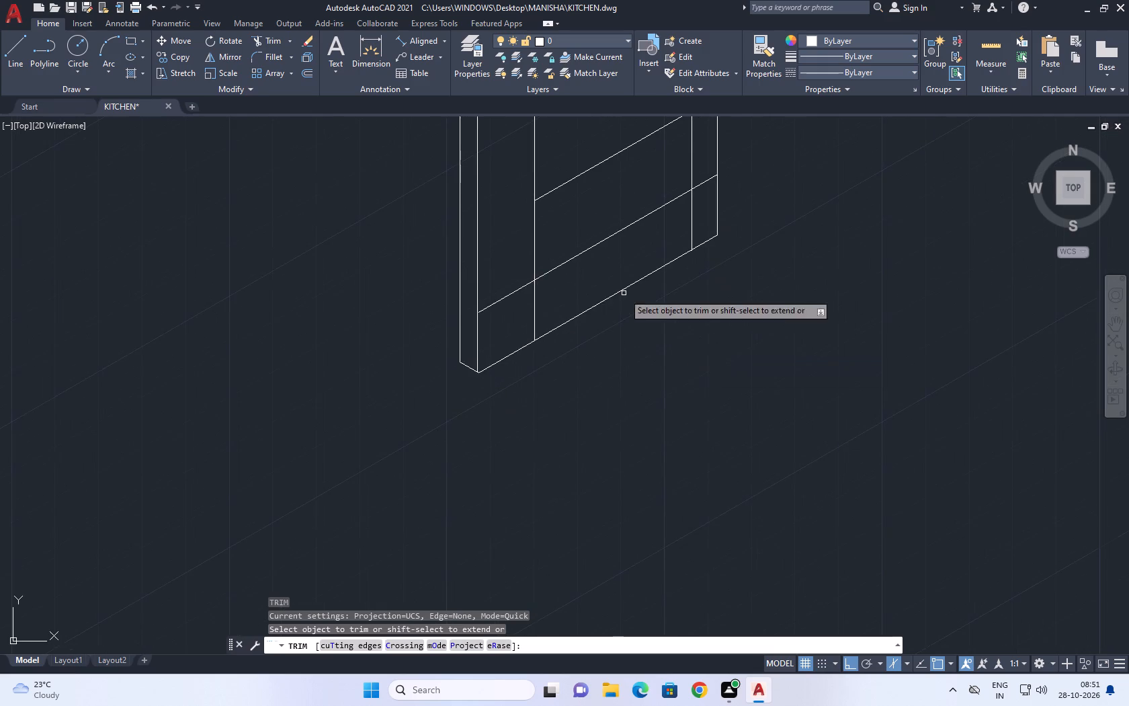
{"action": "scroll", "coordinate": [495, 279], "scroll_direction": "up", "scroll_amount": 3}
{"action": "left_click_drag", "start_coordinate": [506, 272], "coordinate": [506, 282]}
{"action": "left_click", "coordinate": [479, 455]}
{"action": "scroll", "coordinate": [509, 382], "scroll_direction": "down", "scroll_amount": 5}
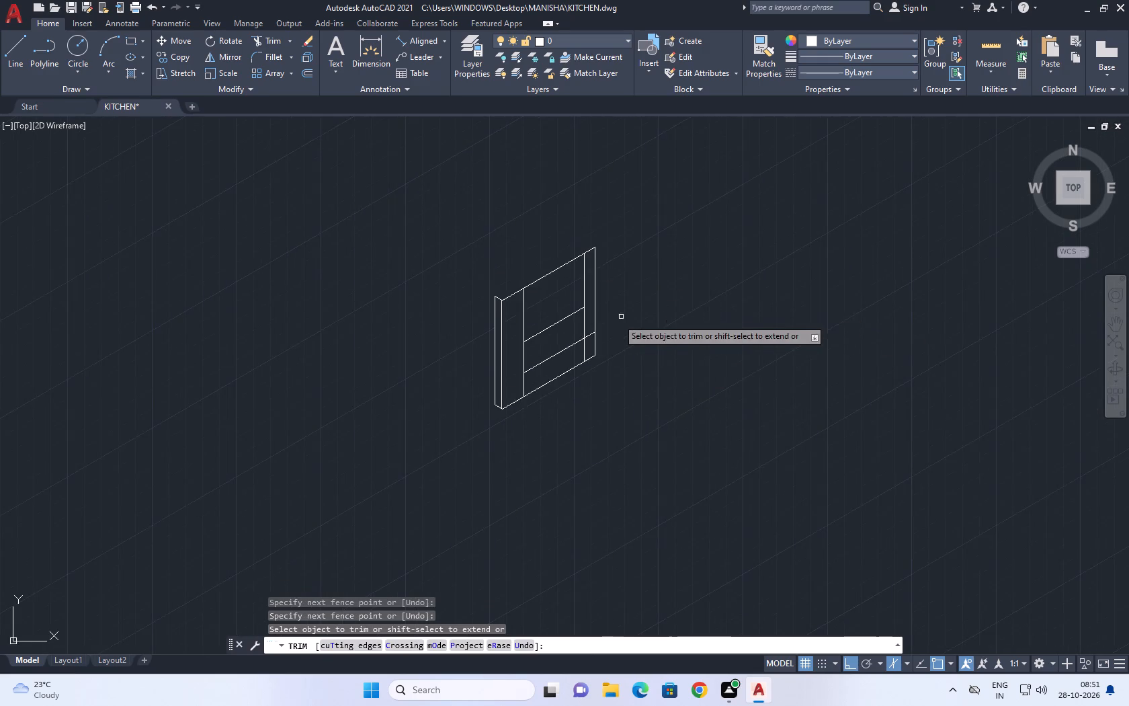
{"action": "scroll", "coordinate": [603, 328], "scroll_direction": "up", "scroll_amount": 3}
{"action": "scroll", "coordinate": [487, 364], "scroll_direction": "up", "scroll_amount": 1}
{"action": "scroll", "coordinate": [560, 343], "scroll_direction": "up", "scroll_amount": 2}
{"action": "left_click", "coordinate": [585, 301]}
{"action": "left_click", "coordinate": [555, 431]}
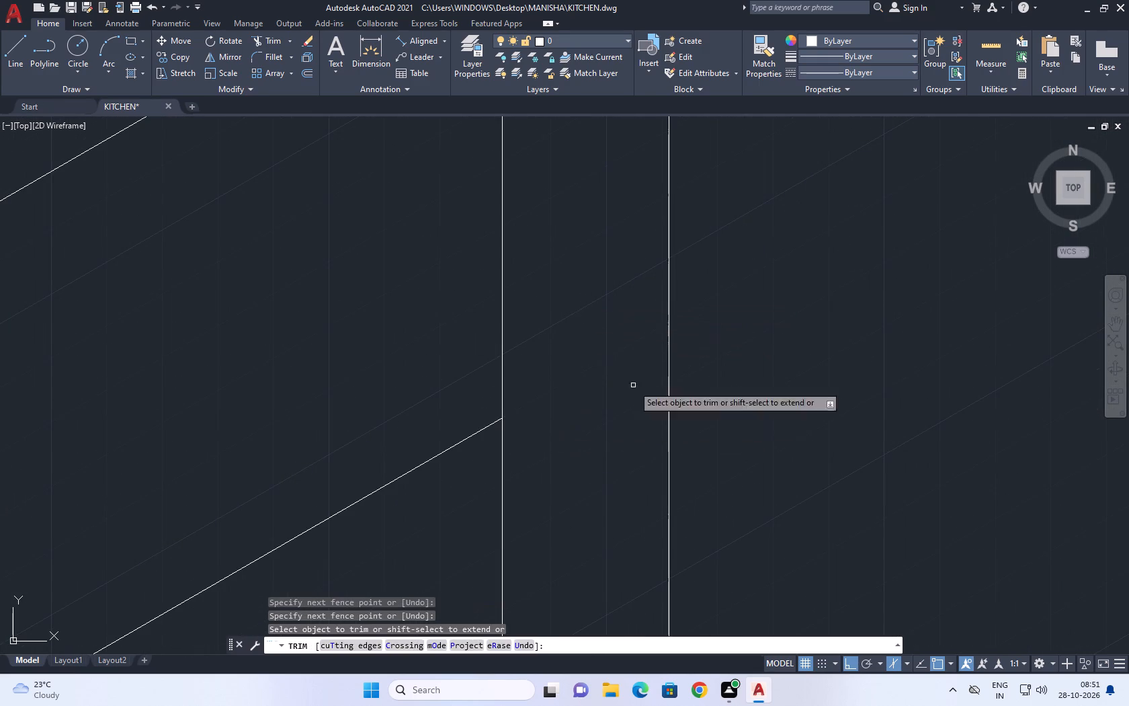
{"action": "scroll", "coordinate": [650, 333], "scroll_direction": "down", "scroll_amount": 5}
{"action": "key", "text": "Escape"}
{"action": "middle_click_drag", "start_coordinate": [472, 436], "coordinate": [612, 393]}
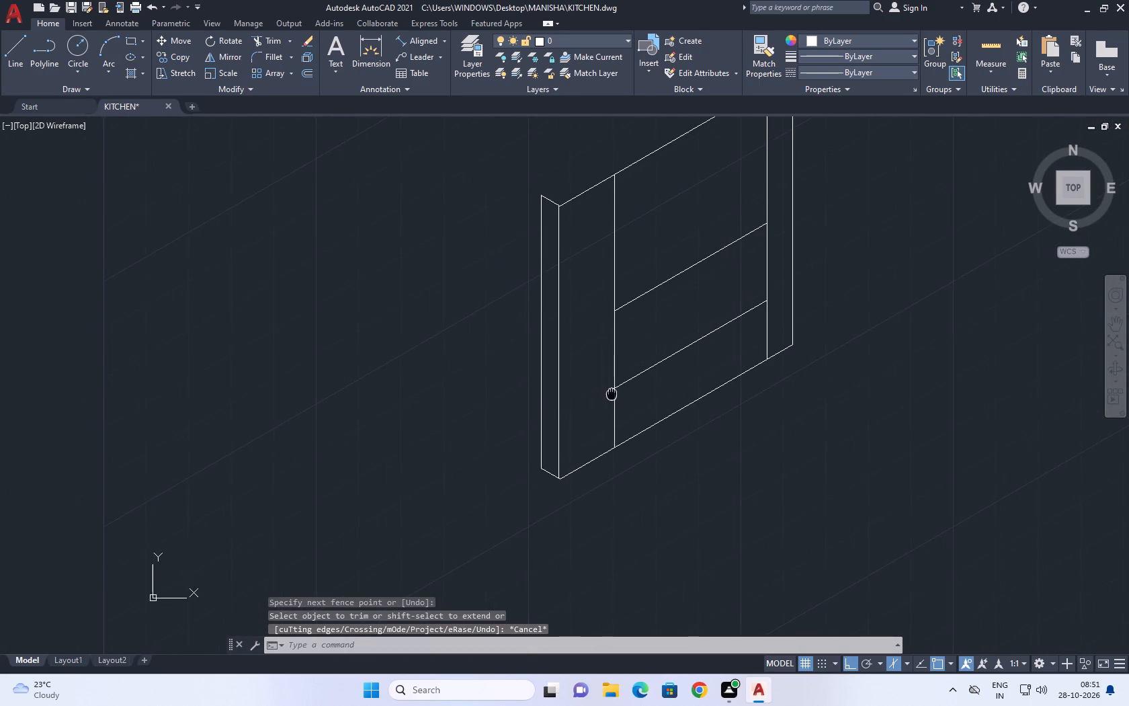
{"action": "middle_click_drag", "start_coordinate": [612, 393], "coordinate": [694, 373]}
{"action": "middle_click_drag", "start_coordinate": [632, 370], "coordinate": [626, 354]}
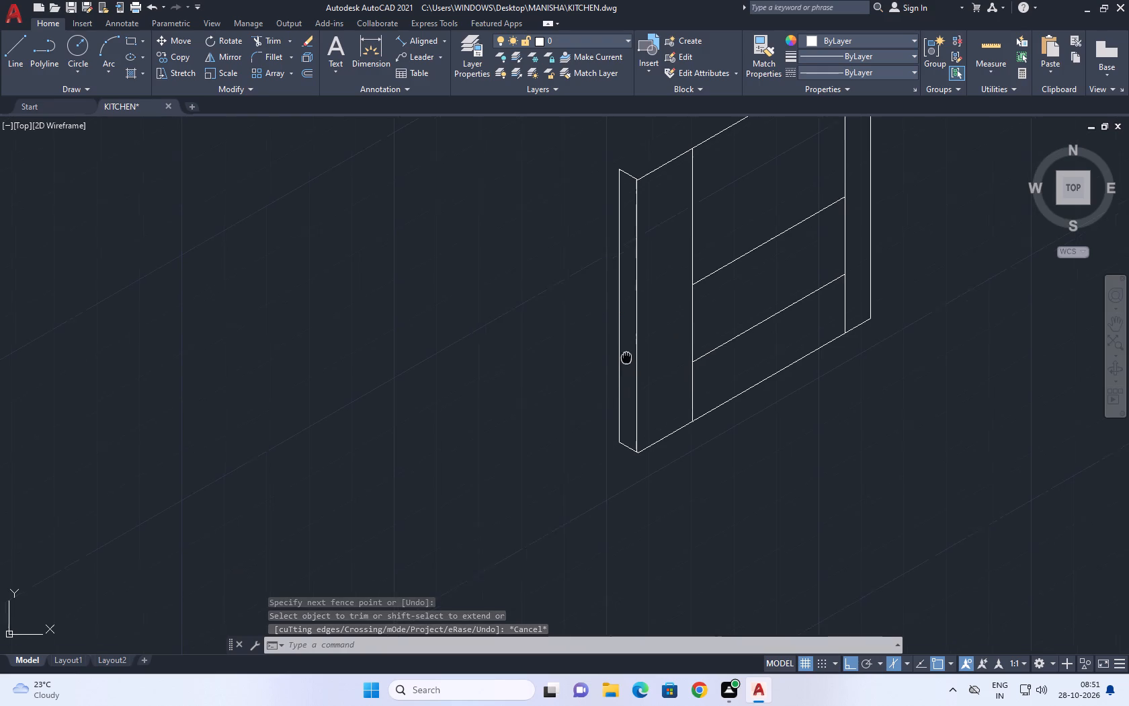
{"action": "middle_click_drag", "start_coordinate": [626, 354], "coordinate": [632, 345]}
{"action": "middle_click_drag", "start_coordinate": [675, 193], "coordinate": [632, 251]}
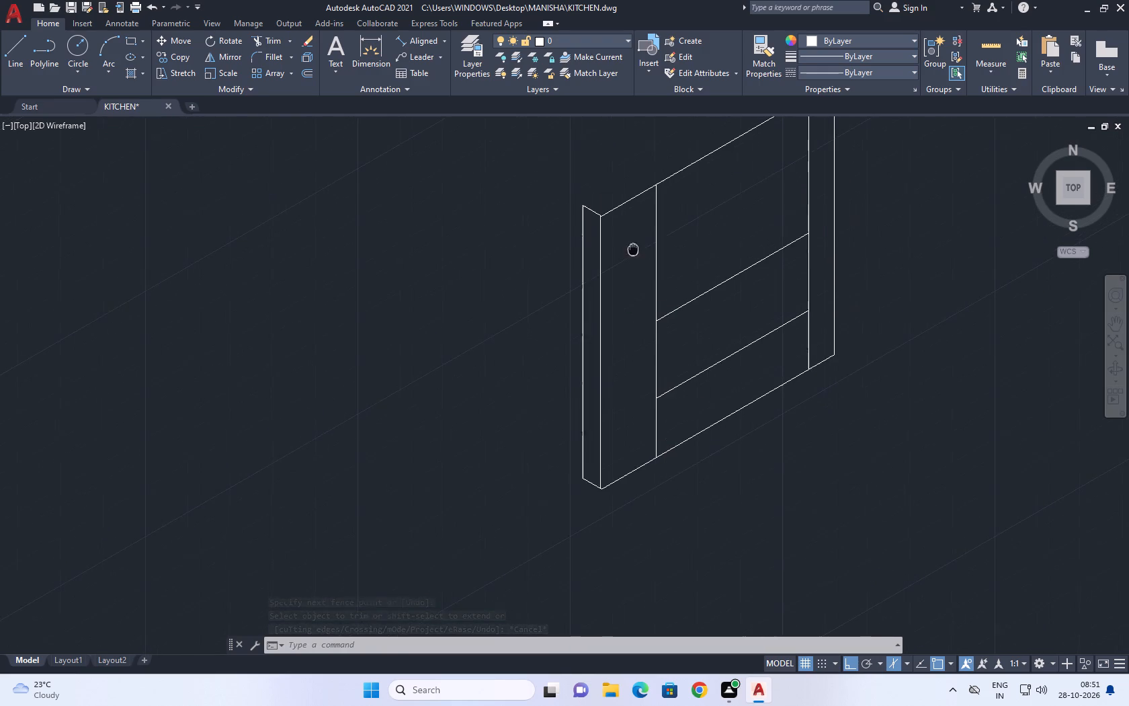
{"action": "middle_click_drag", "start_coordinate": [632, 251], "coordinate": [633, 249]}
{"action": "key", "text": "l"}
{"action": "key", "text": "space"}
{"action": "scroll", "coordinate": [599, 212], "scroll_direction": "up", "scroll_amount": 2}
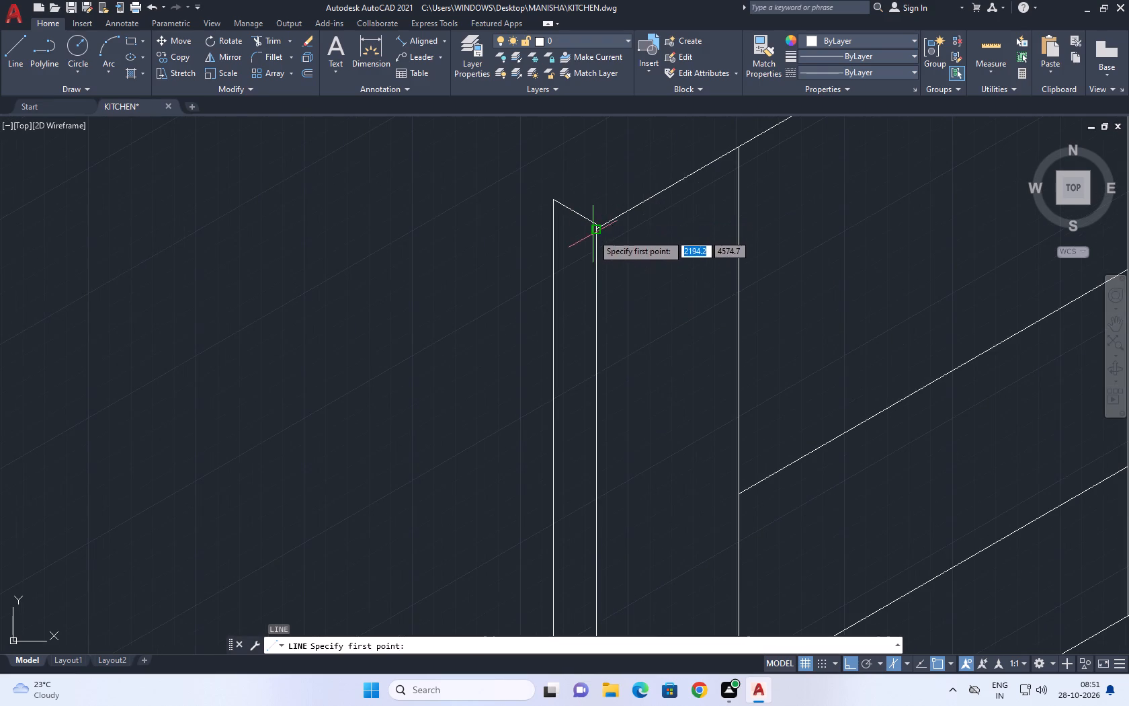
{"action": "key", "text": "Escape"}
Draw a line from the side panel's top inner corner 60 cm down, continuing about 76 cm at 30° past the first division.
{"action": "scroll", "coordinate": [598, 229], "scroll_direction": "up", "scroll_amount": 2}
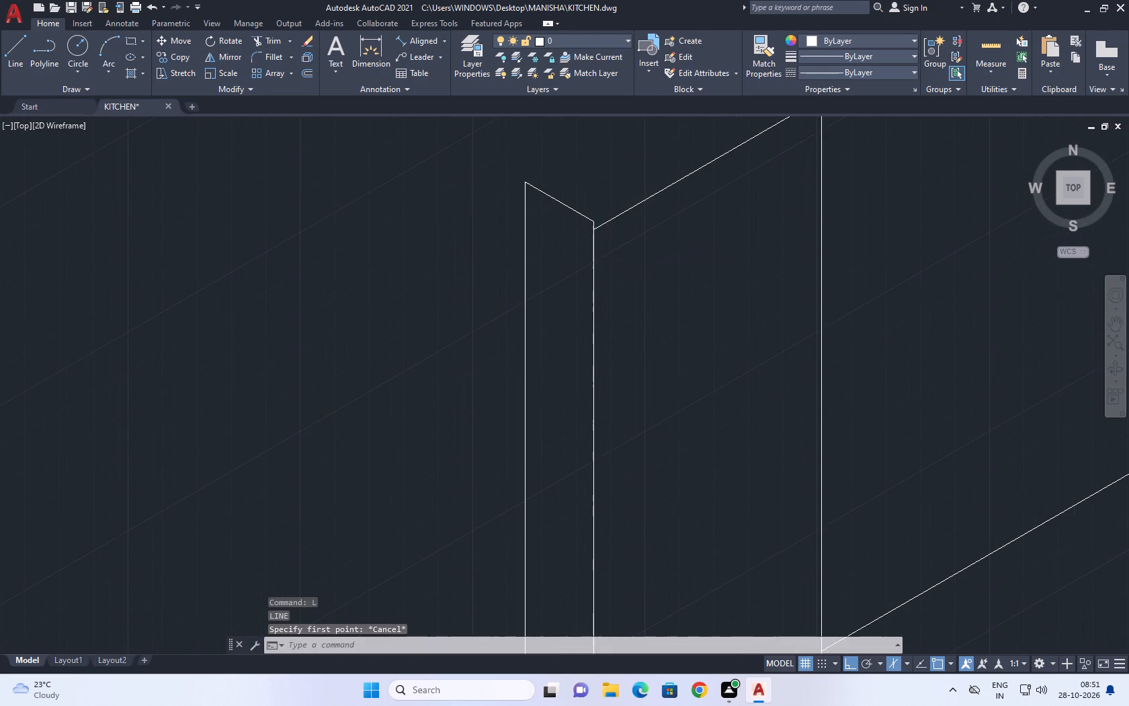
{"action": "scroll", "coordinate": [598, 230], "scroll_direction": "down", "scroll_amount": 3}
{"action": "middle_click_drag", "start_coordinate": [597, 247], "coordinate": [591, 239]}
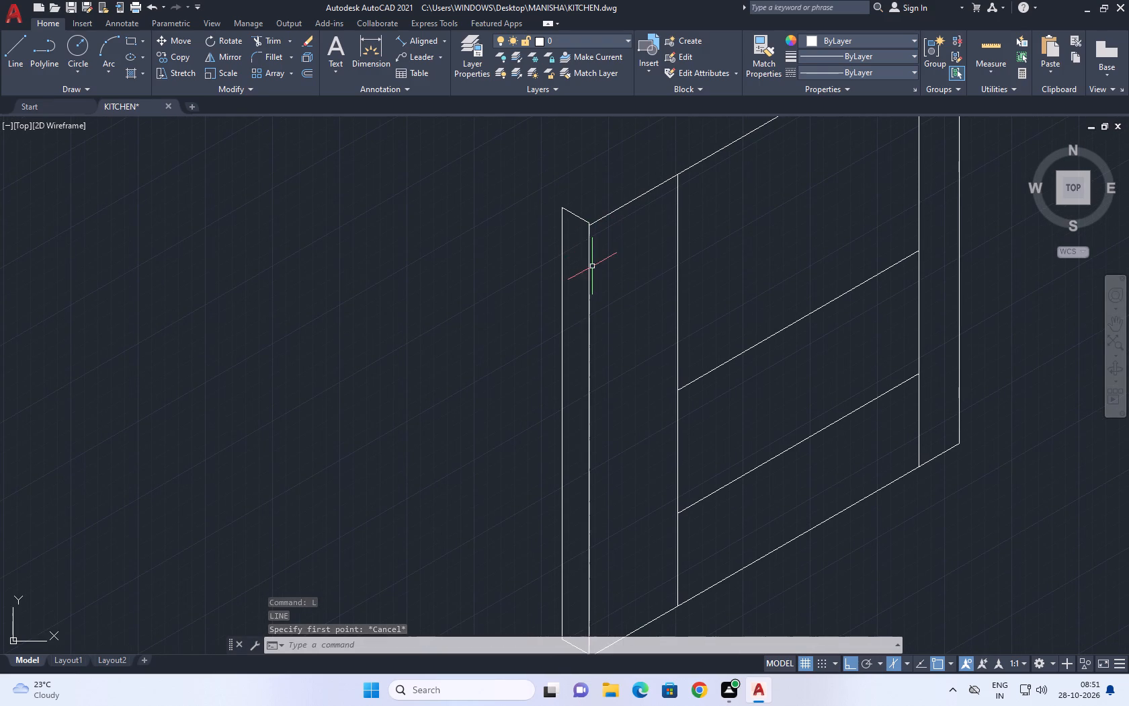
{"action": "type", "text": "L"}
{"action": "key", "text": "space"}
{"action": "scroll", "coordinate": [586, 217], "scroll_direction": "up", "scroll_amount": 2}
{"action": "left_click", "coordinate": [591, 233]}
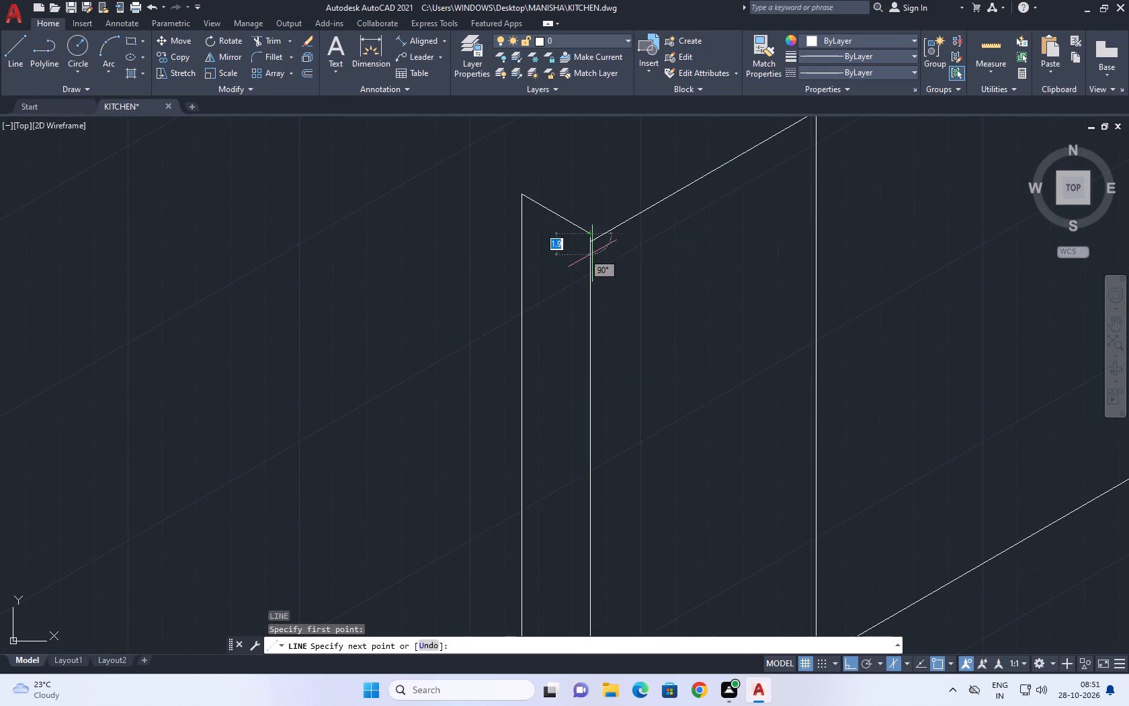
{"action": "middle_click_drag", "start_coordinate": [583, 502], "coordinate": [586, 415]}
{"action": "type", "text": "60"}
{"action": "key", "text": "Return"}
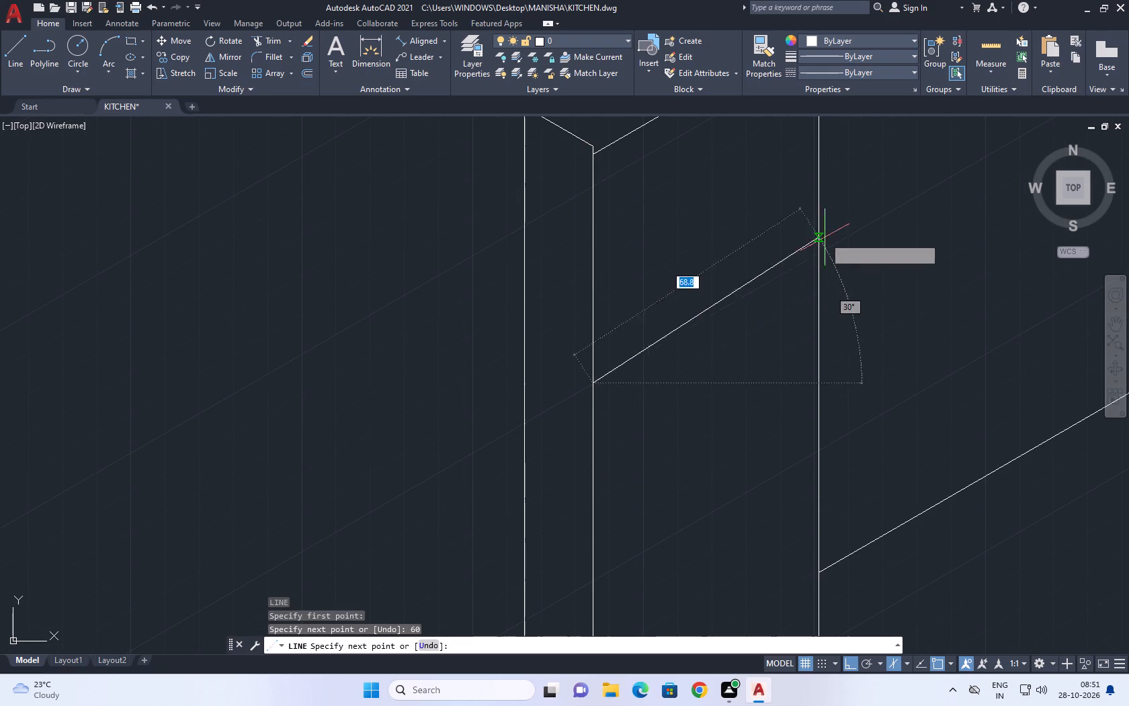
{"action": "middle_click_drag", "start_coordinate": [823, 236], "coordinate": [673, 313]}
{"action": "scroll", "coordinate": [670, 324], "scroll_direction": "down", "scroll_amount": 1}
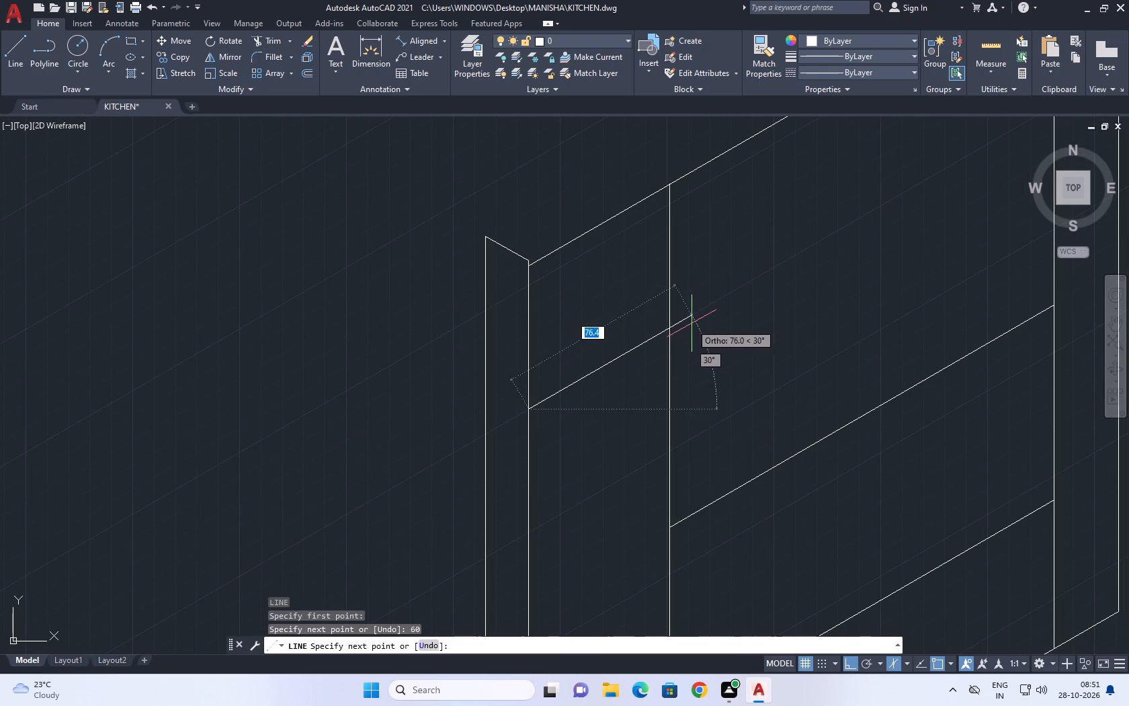
{"action": "left_click", "coordinate": [692, 323]}
{"action": "key", "text": "Escape"}
Trim the overhang of the new 30° line beyond the first vertical division.
{"action": "middle_click_drag", "start_coordinate": [698, 324], "coordinate": [794, 180]}
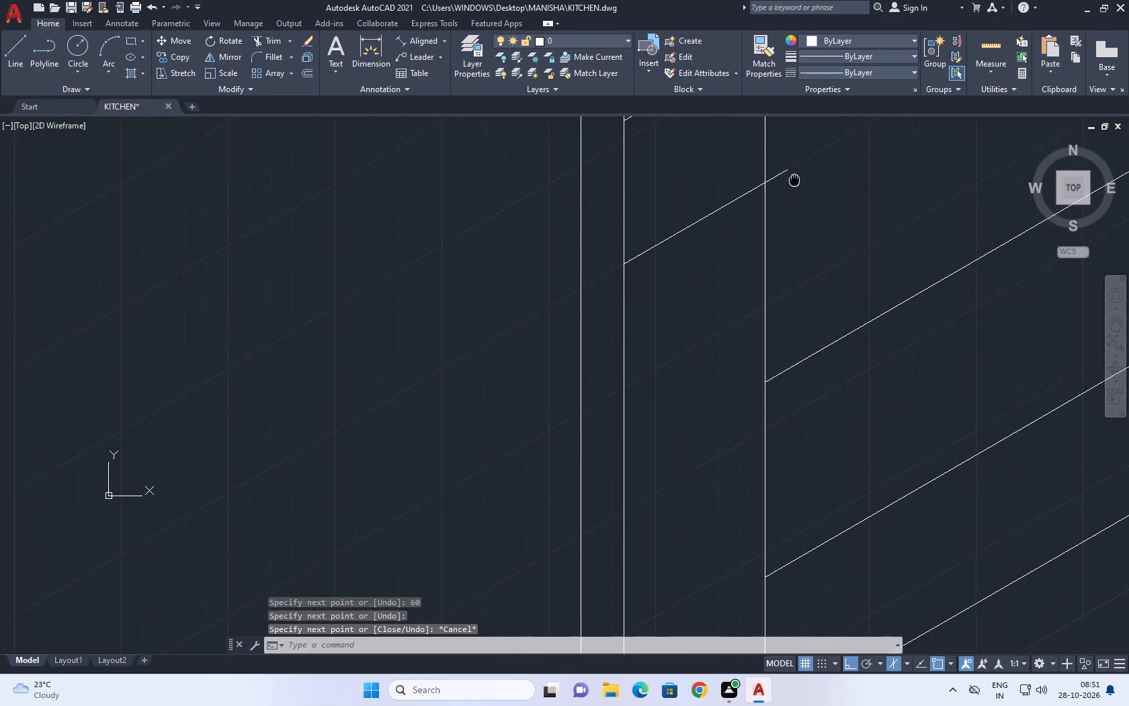
{"action": "middle_click_drag", "start_coordinate": [794, 180], "coordinate": [658, 413]}
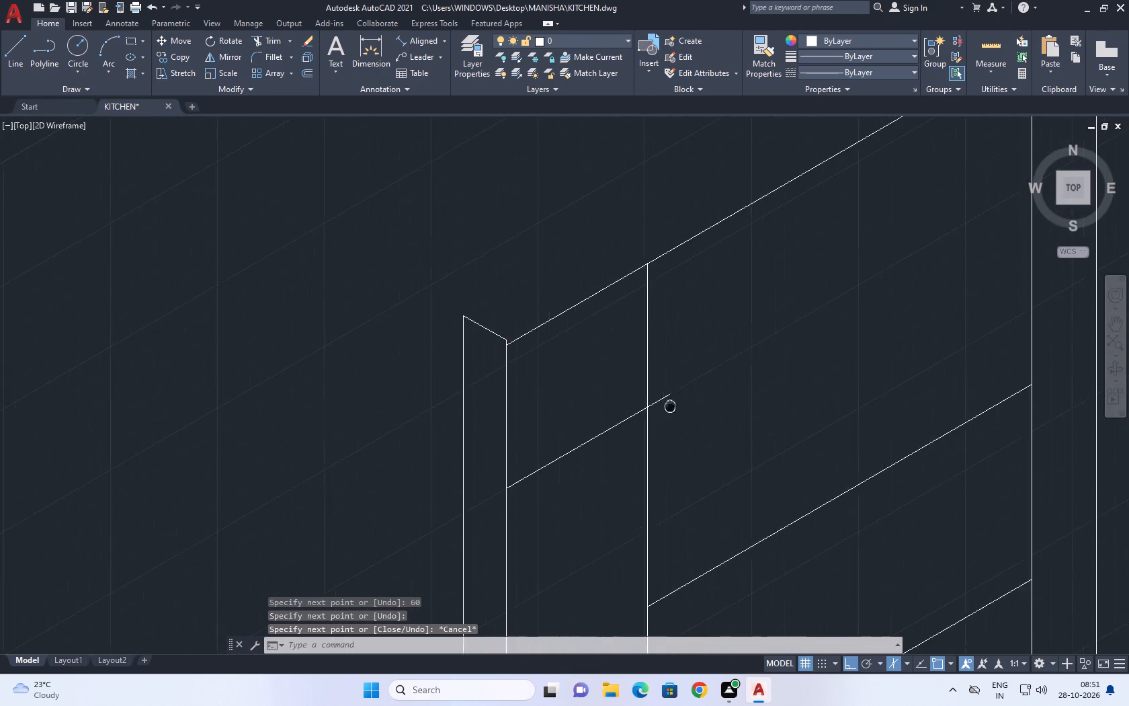
{"action": "middle_click_drag", "start_coordinate": [658, 413], "coordinate": [564, 448]}
{"action": "scroll", "coordinate": [555, 450], "scroll_direction": "down", "scroll_amount": 2}
{"action": "scroll", "coordinate": [546, 454], "scroll_direction": "up", "scroll_amount": 2}
{"action": "middle_click_drag", "start_coordinate": [581, 418], "coordinate": [619, 334]}
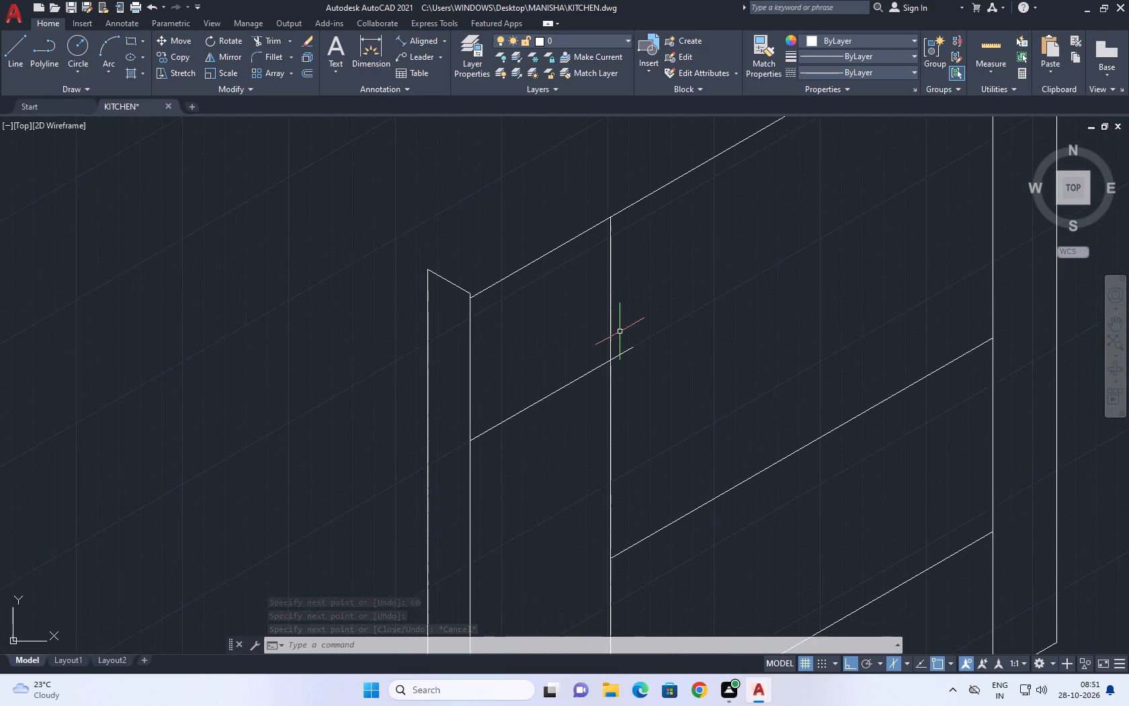
{"action": "type", "text": "TR"}
{"action": "key", "text": "space"}
{"action": "scroll", "coordinate": [614, 334], "scroll_direction": "up", "scroll_amount": 2}
{"action": "left_click", "coordinate": [624, 332]}
{"action": "left_click", "coordinate": [651, 496]}
{"action": "scroll", "coordinate": [655, 323], "scroll_direction": "down", "scroll_amount": 6}
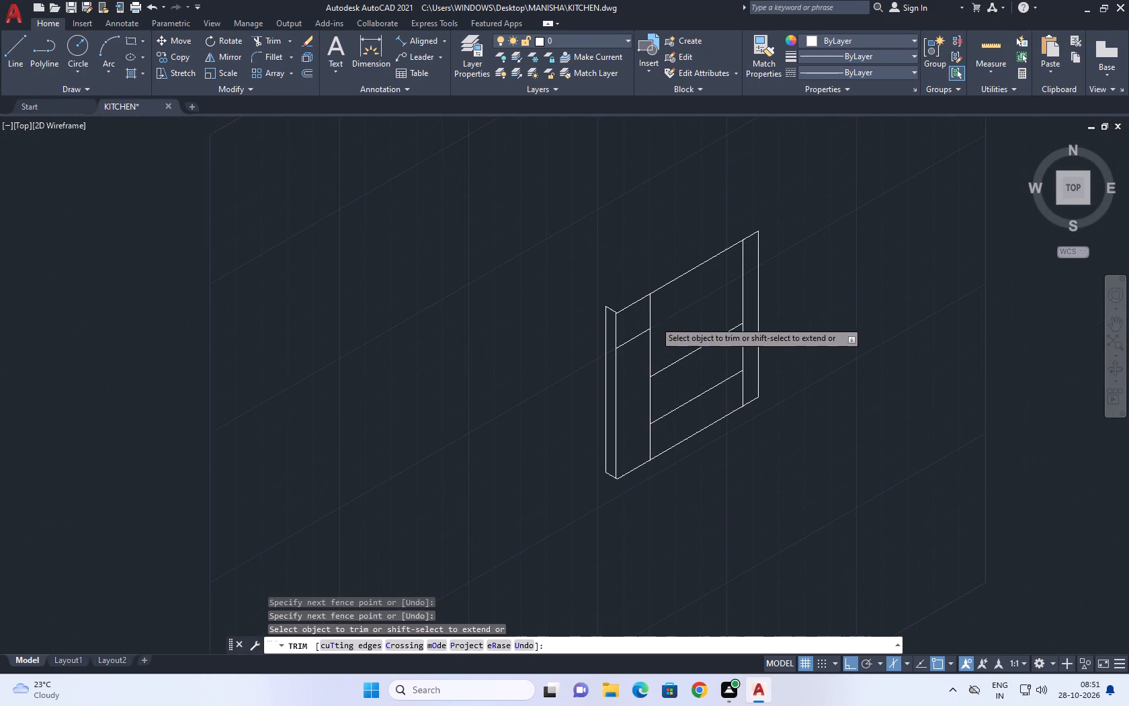
{"action": "key", "text": "Escape"}
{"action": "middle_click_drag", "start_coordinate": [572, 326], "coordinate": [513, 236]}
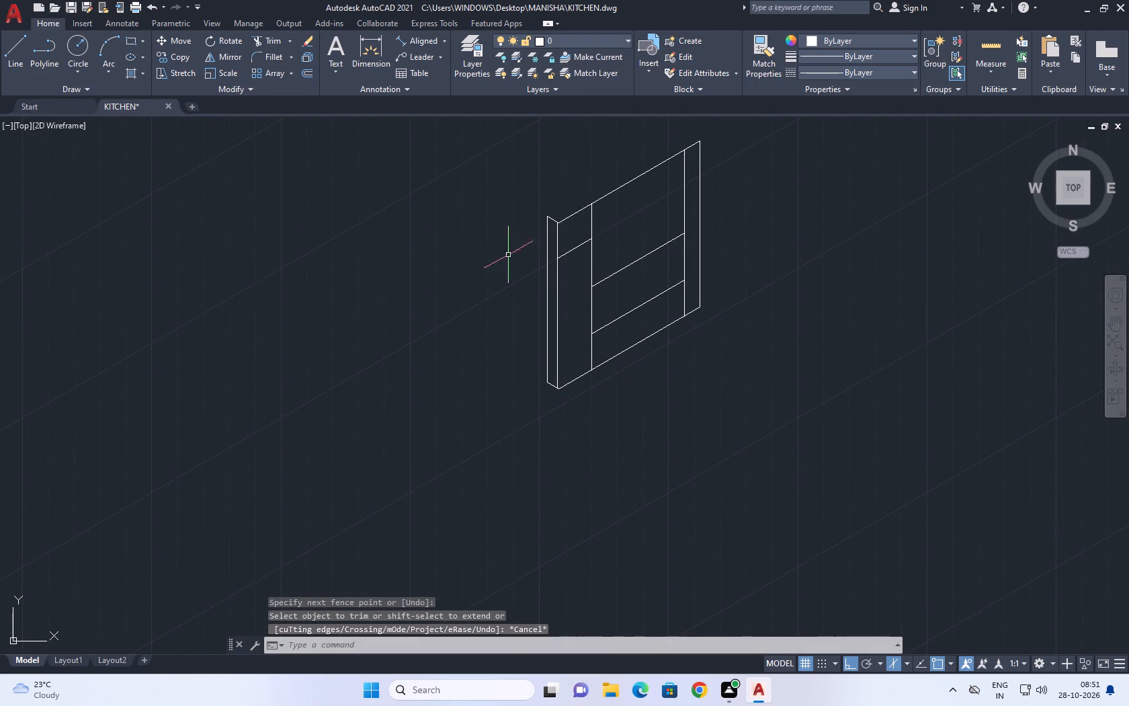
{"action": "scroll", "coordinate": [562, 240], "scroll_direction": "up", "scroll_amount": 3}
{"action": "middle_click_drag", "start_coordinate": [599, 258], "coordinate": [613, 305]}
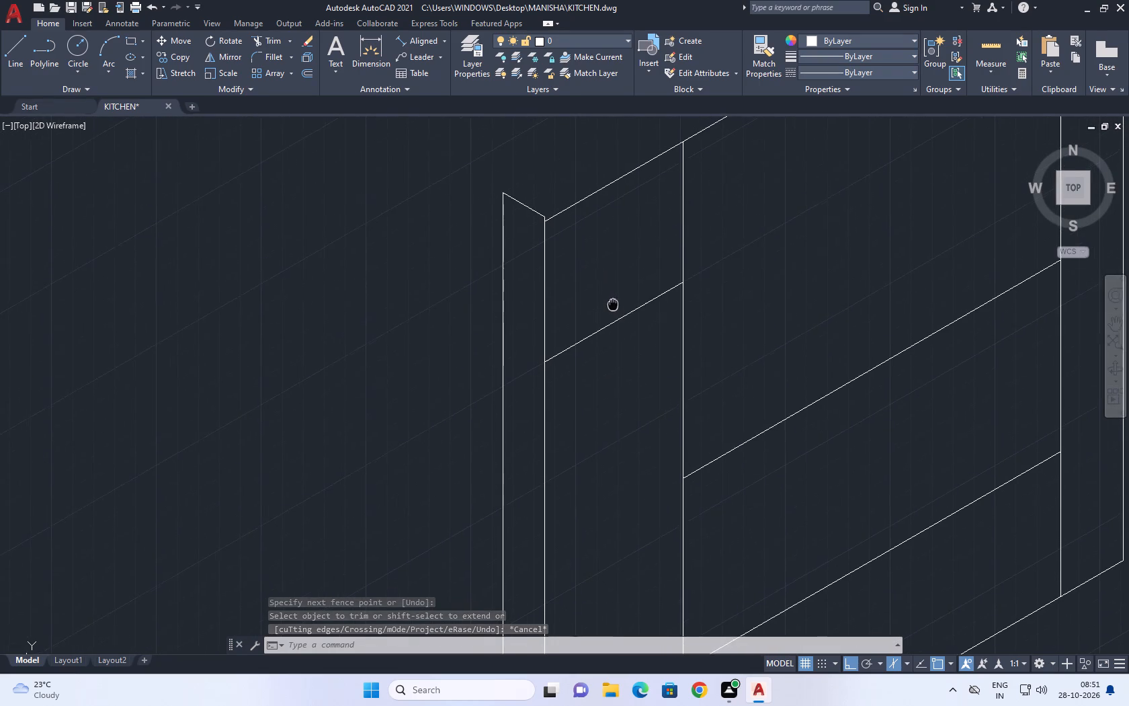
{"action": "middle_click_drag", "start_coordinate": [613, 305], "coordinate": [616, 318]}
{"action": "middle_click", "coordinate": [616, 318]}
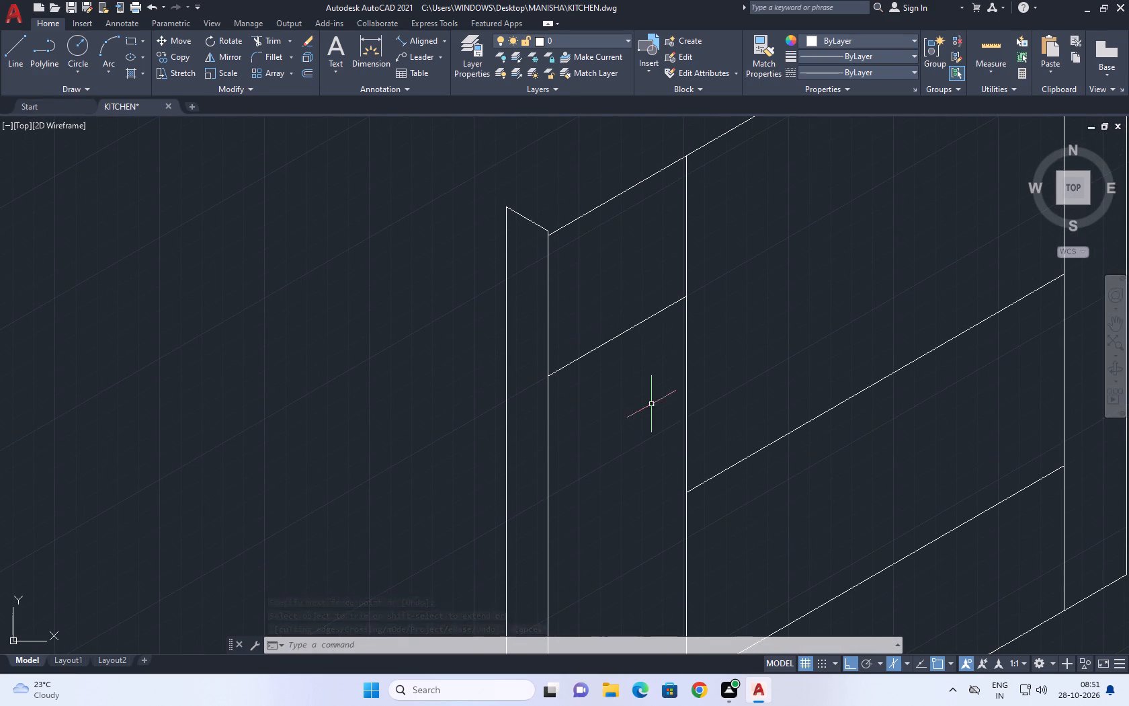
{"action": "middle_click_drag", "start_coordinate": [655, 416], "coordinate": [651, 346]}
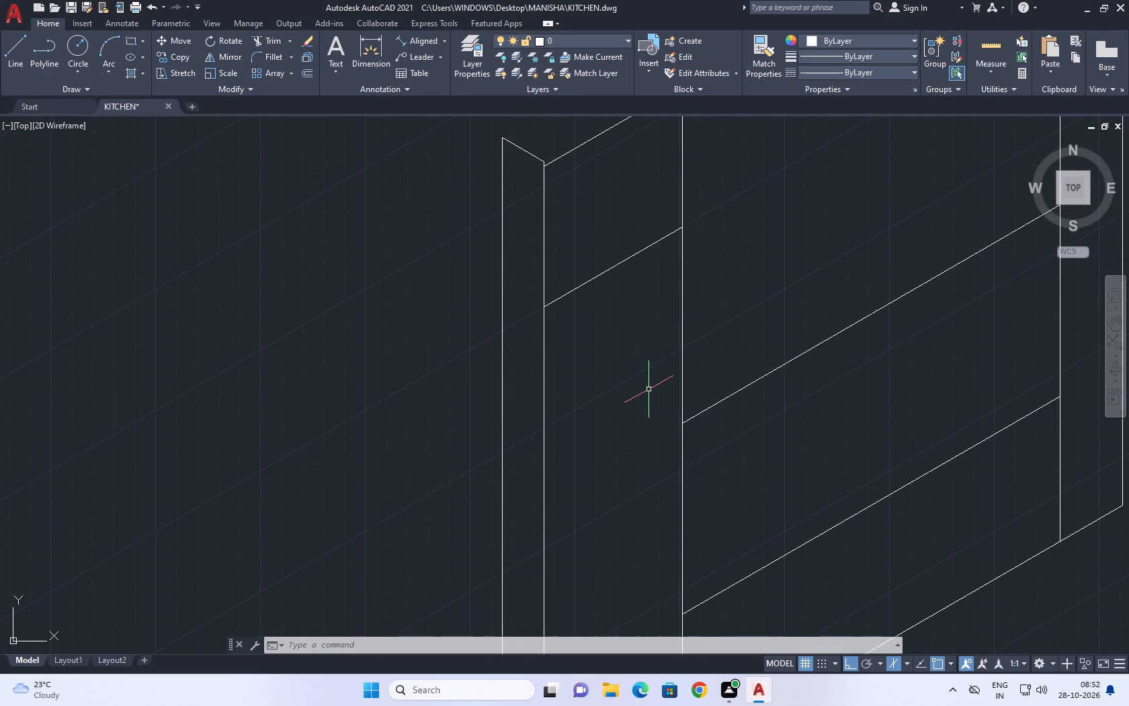
Copy the wall's bottom line 90 cm straight up.
{"action": "scroll", "coordinate": [651, 397], "scroll_direction": "down", "scroll_amount": 1}
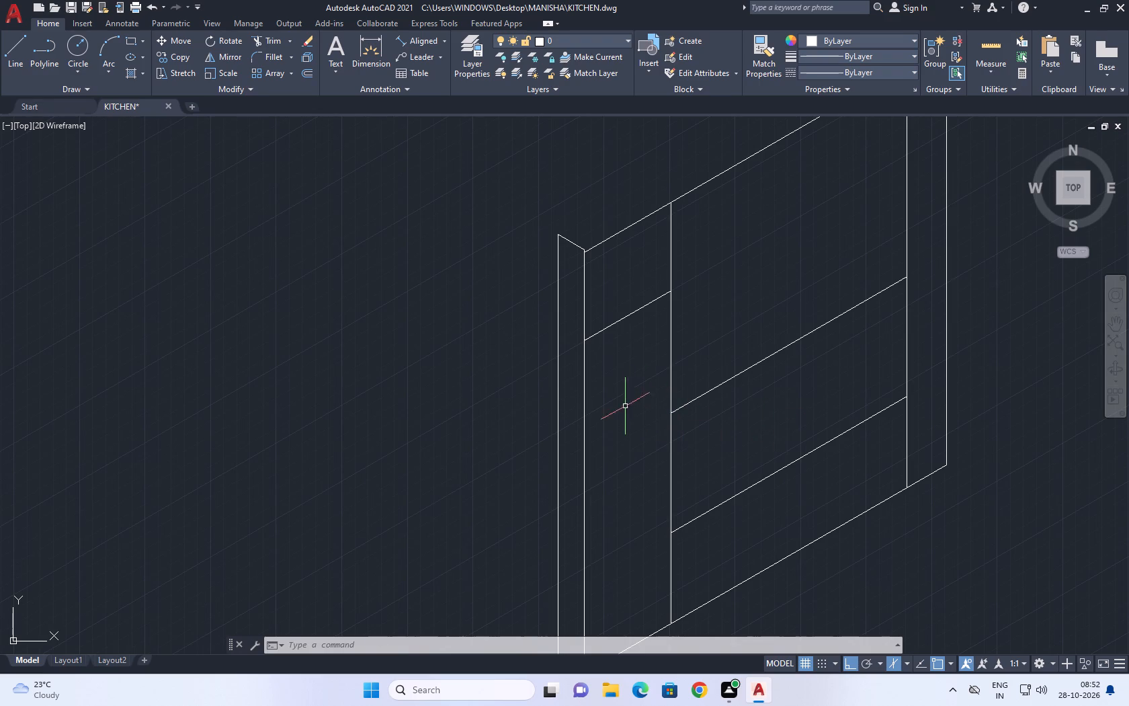
{"action": "middle_click_drag", "start_coordinate": [625, 407], "coordinate": [649, 231]}
{"action": "middle_click_drag", "start_coordinate": [748, 298], "coordinate": [710, 354]}
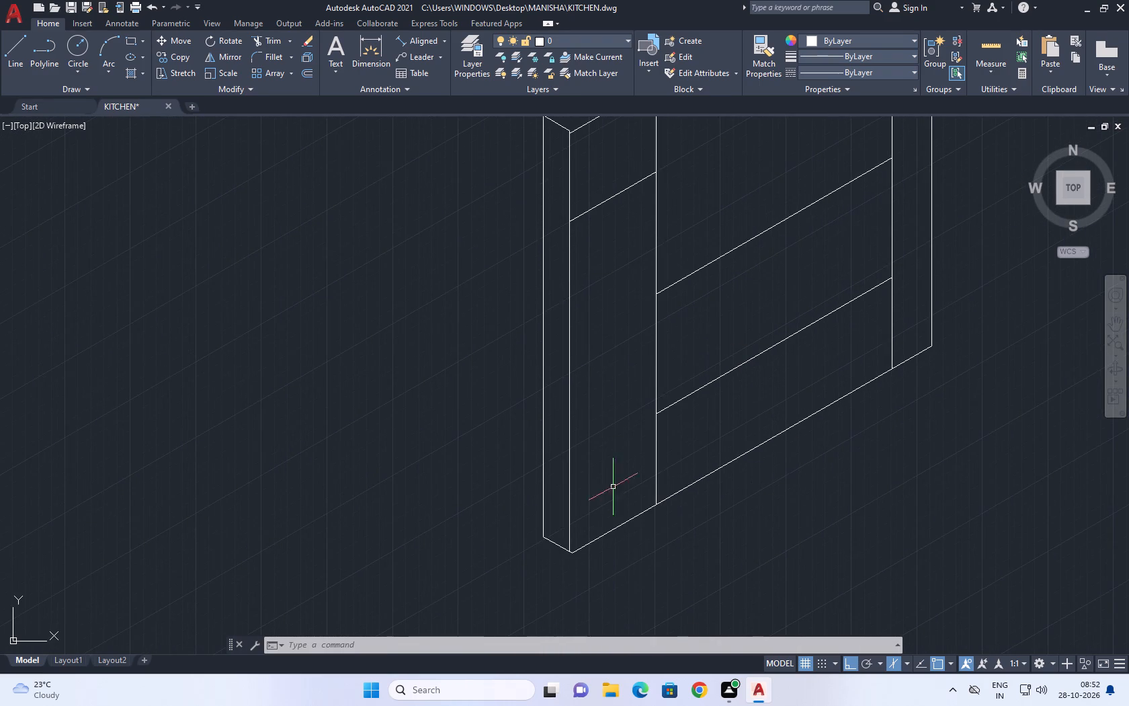
{"action": "middle_click_drag", "start_coordinate": [642, 548], "coordinate": [652, 545]}
{"action": "scroll", "coordinate": [624, 526], "scroll_direction": "up", "scroll_amount": 1}
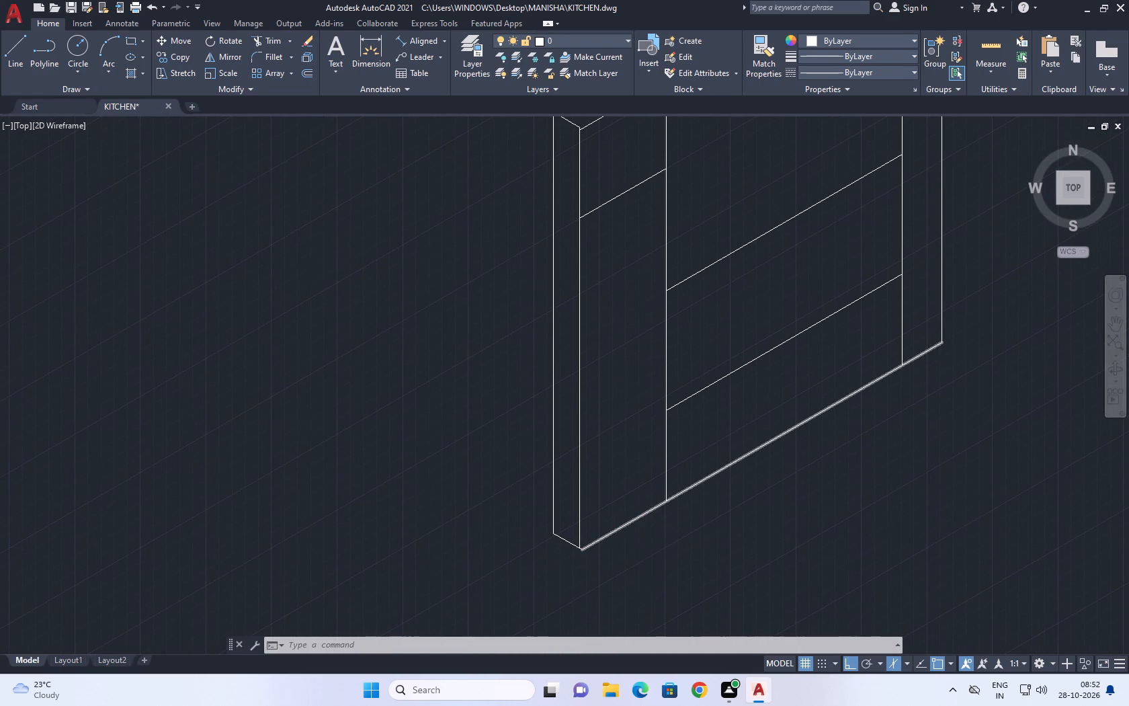
{"action": "left_click", "coordinate": [624, 526]}
{"action": "key", "text": "c"}
{"action": "type", "text": "O"}
{"action": "key", "text": "space"}
{"action": "left_click_drag", "start_coordinate": [596, 538], "coordinate": [598, 485]}
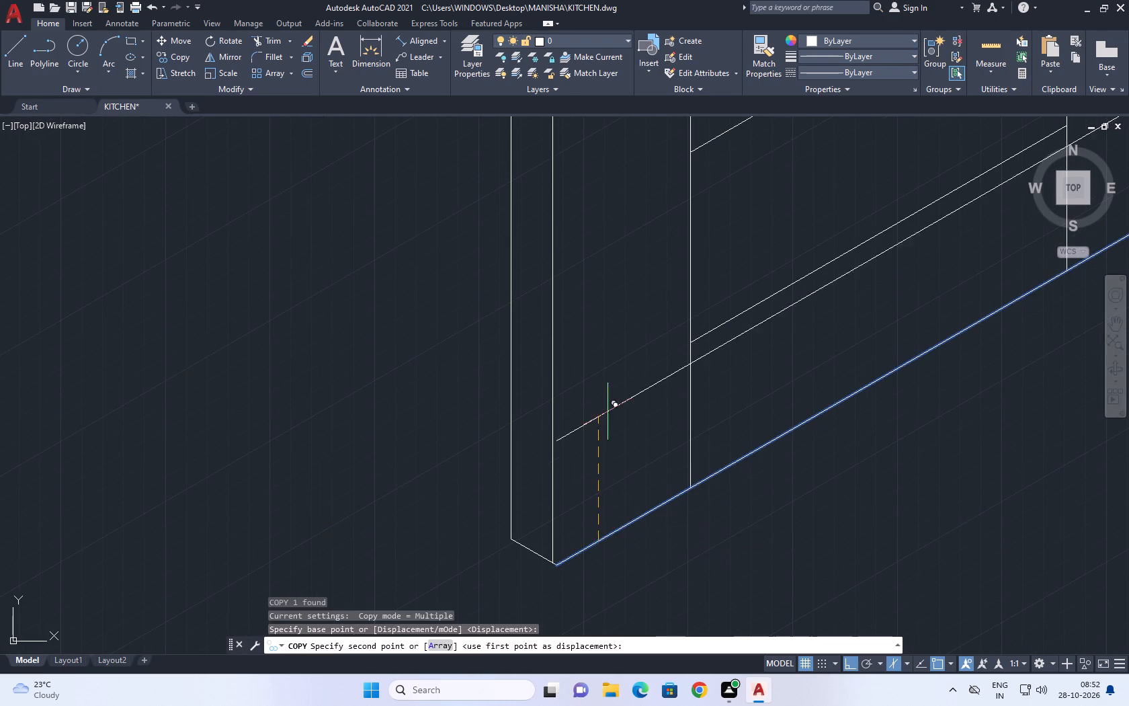
{"action": "middle_click_drag", "start_coordinate": [602, 165], "coordinate": [593, 237]}
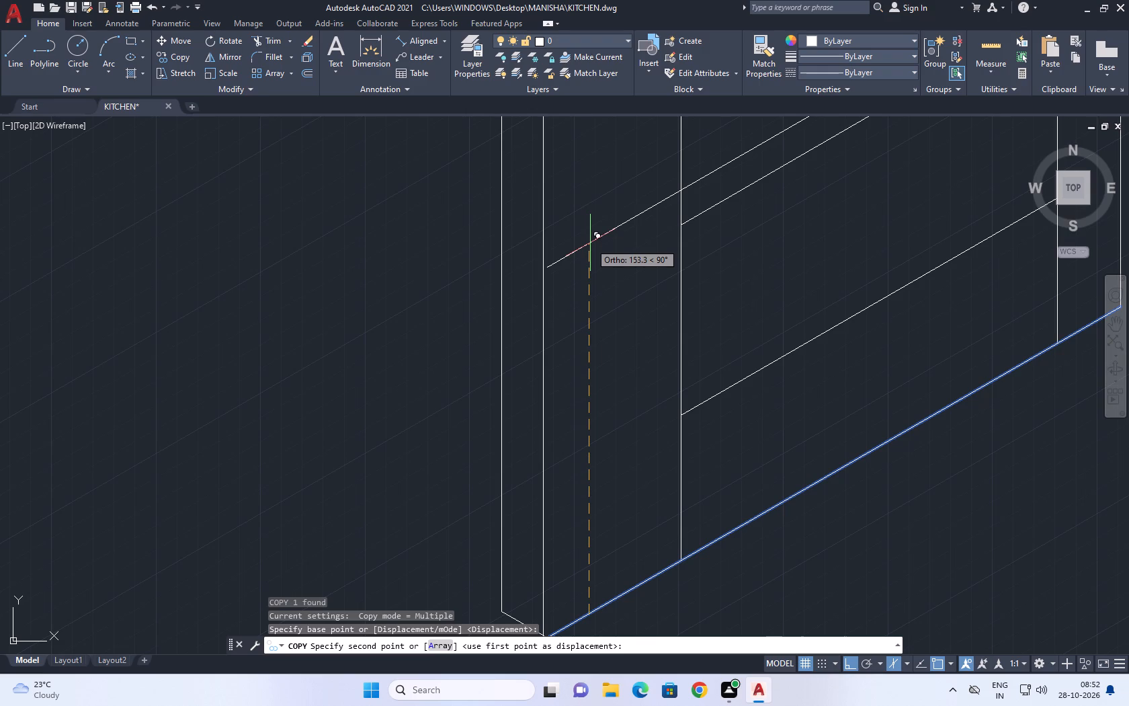
{"action": "type", "text": "90"}
{"action": "key", "text": "space"}
{"action": "key", "text": "Escape"}
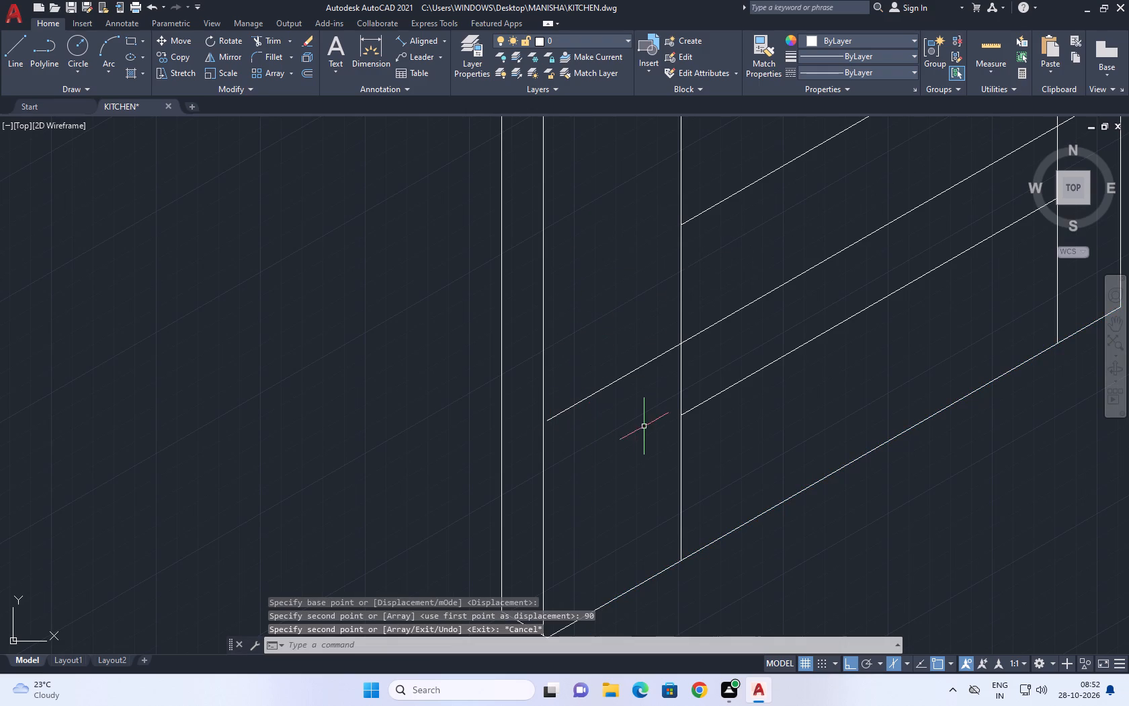
Extend the near end of the 90 cm copied line to the side panel's inner vertical edge.
{"action": "middle_click_drag", "start_coordinate": [648, 426], "coordinate": [603, 426]}
{"action": "scroll", "coordinate": [603, 426], "scroll_direction": "down", "scroll_amount": 1}
{"action": "scroll", "coordinate": [540, 419], "scroll_direction": "up", "scroll_amount": 1}
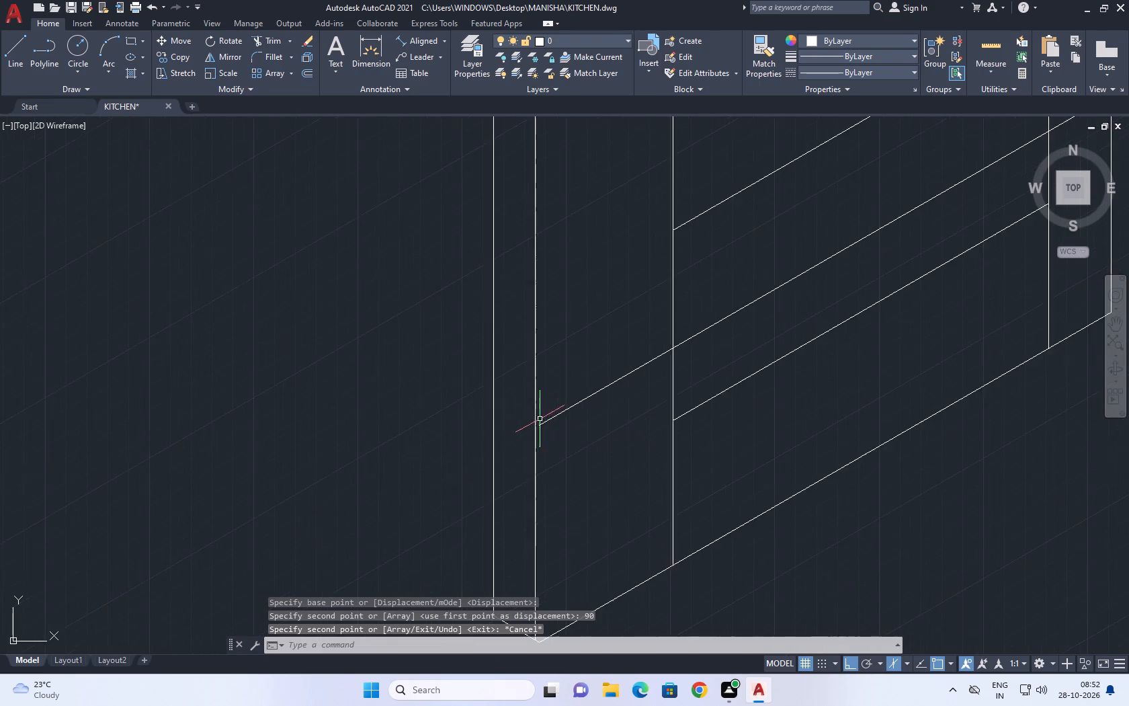
{"action": "scroll", "coordinate": [540, 419], "scroll_direction": "up", "scroll_amount": 2}
{"action": "type", "text": "EX"}
{"action": "key", "text": "space"}
{"action": "left_click", "coordinate": [610, 356]}
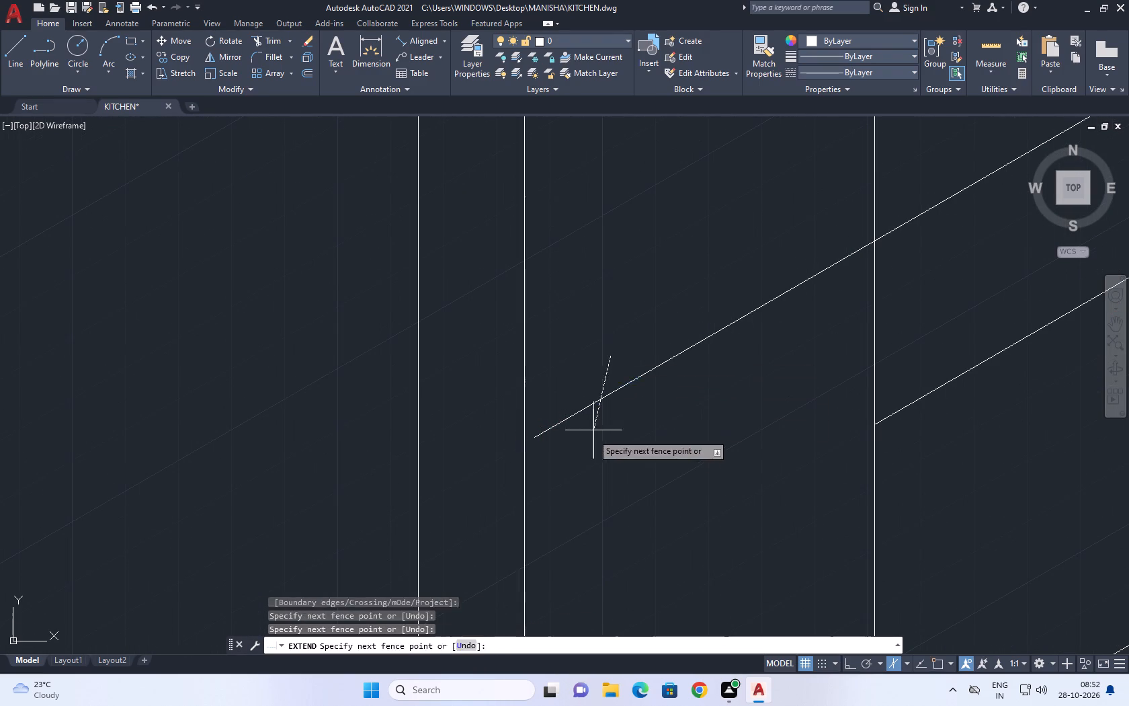
{"action": "left_click_drag", "start_coordinate": [585, 444], "coordinate": [573, 462]}
{"action": "key", "text": "Escape"}
Trim the 90 cm line beyond the first vertical division, keeping only its part next to the side panel.
{"action": "scroll", "coordinate": [560, 440], "scroll_direction": "down", "scroll_amount": 5}
{"action": "middle_click_drag", "start_coordinate": [592, 431], "coordinate": [598, 428]}
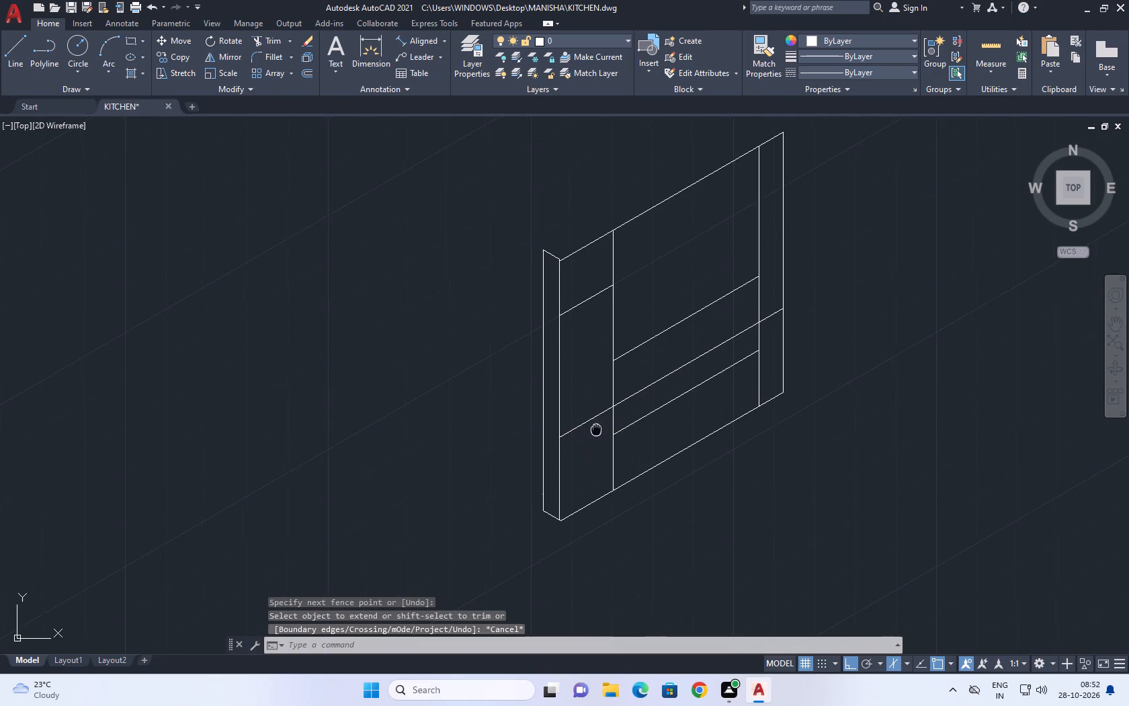
{"action": "middle_click_drag", "start_coordinate": [598, 428], "coordinate": [638, 383]}
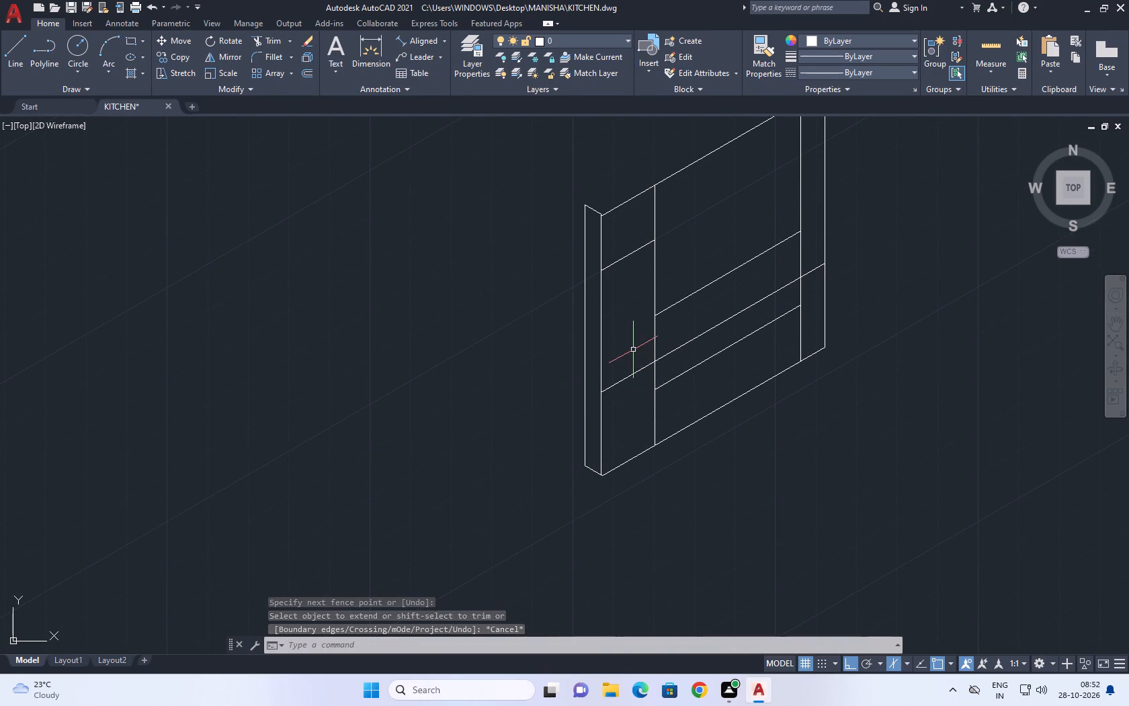
{"action": "scroll", "coordinate": [633, 350], "scroll_direction": "up", "scroll_amount": 1}
{"action": "middle_click_drag", "start_coordinate": [633, 357], "coordinate": [585, 435]}
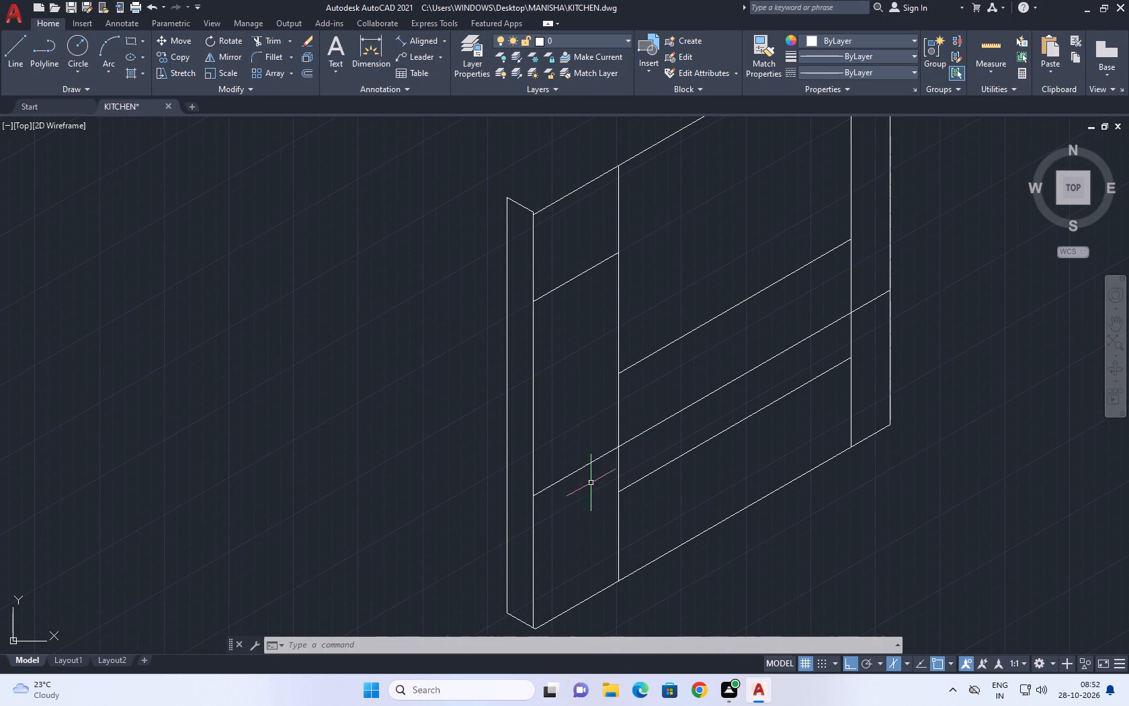
{"action": "middle_click_drag", "start_coordinate": [591, 471], "coordinate": [593, 442]}
{"action": "key", "text": "t"}
{"action": "key", "text": "r"}
{"action": "key", "text": "space"}
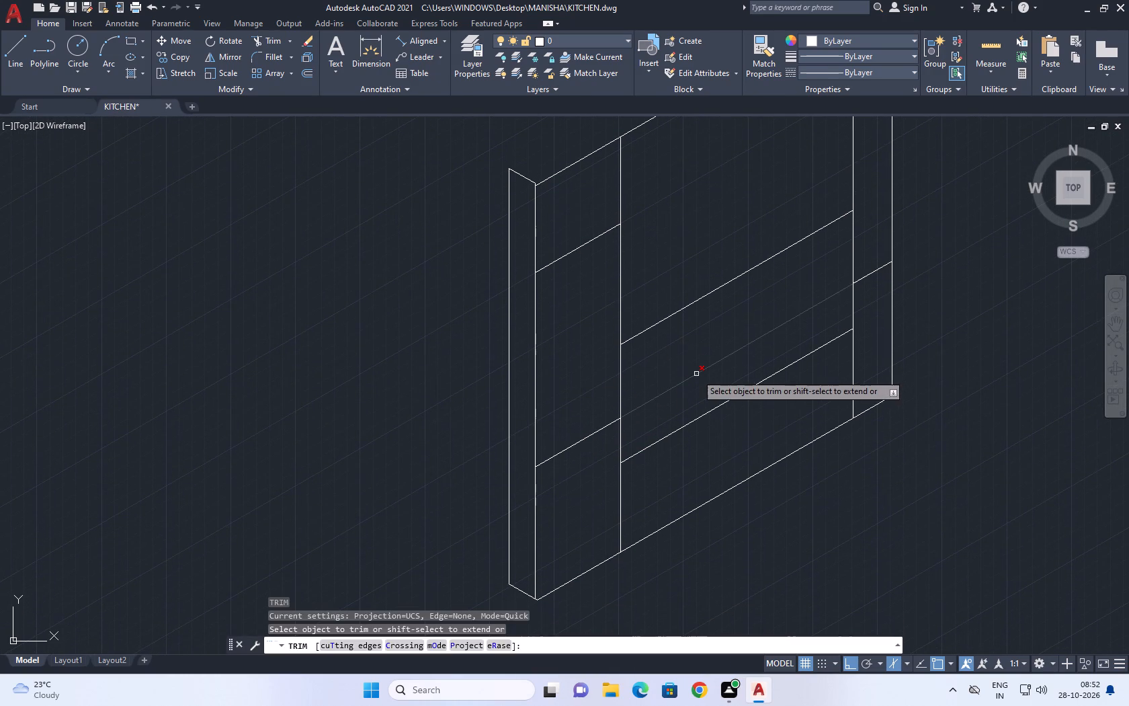
{"action": "left_click", "coordinate": [696, 371]}
{"action": "left_click", "coordinate": [690, 401]}
{"action": "left_click", "coordinate": [806, 317]}
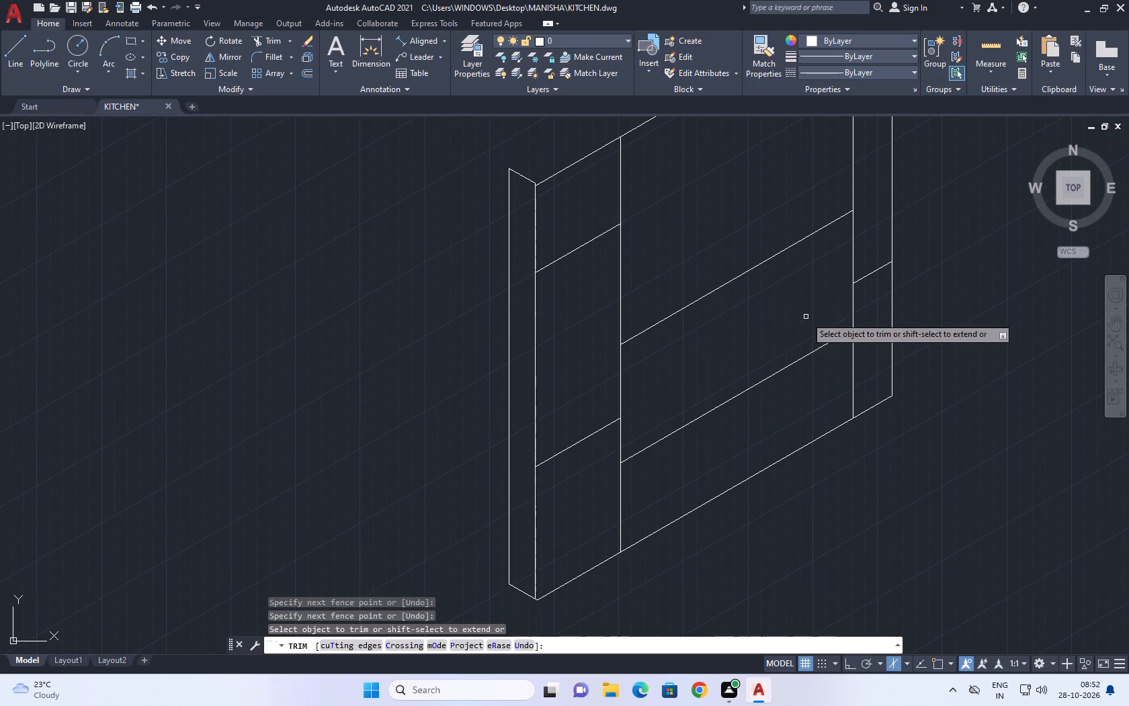
{"action": "left_click", "coordinate": [871, 276]}
{"action": "key", "text": "Escape"}
Draw a vertical line from the midpoint of the short 90 cm line down past the wall's bottom line.
{"action": "middle_click_drag", "start_coordinate": [689, 478], "coordinate": [728, 387]}
{"action": "key", "text": "l"}
{"action": "key", "text": "space"}
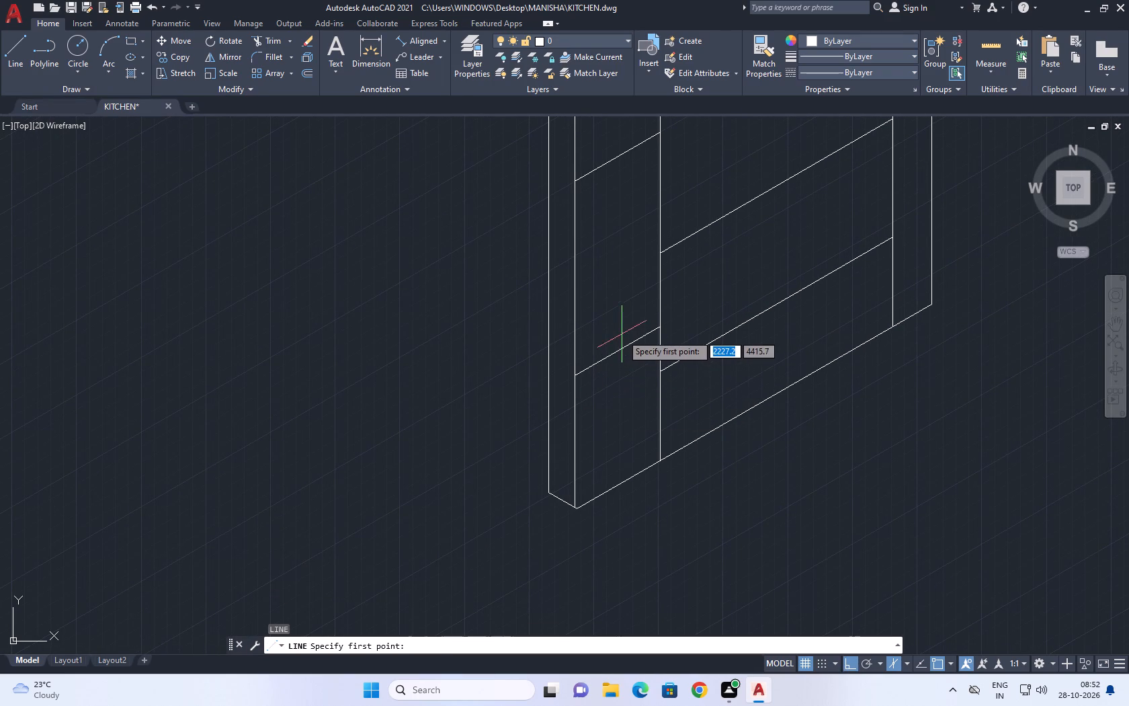
{"action": "left_click", "coordinate": [616, 355]}
{"action": "left_click", "coordinate": [631, 563]}
{"action": "key", "text": "Escape"}
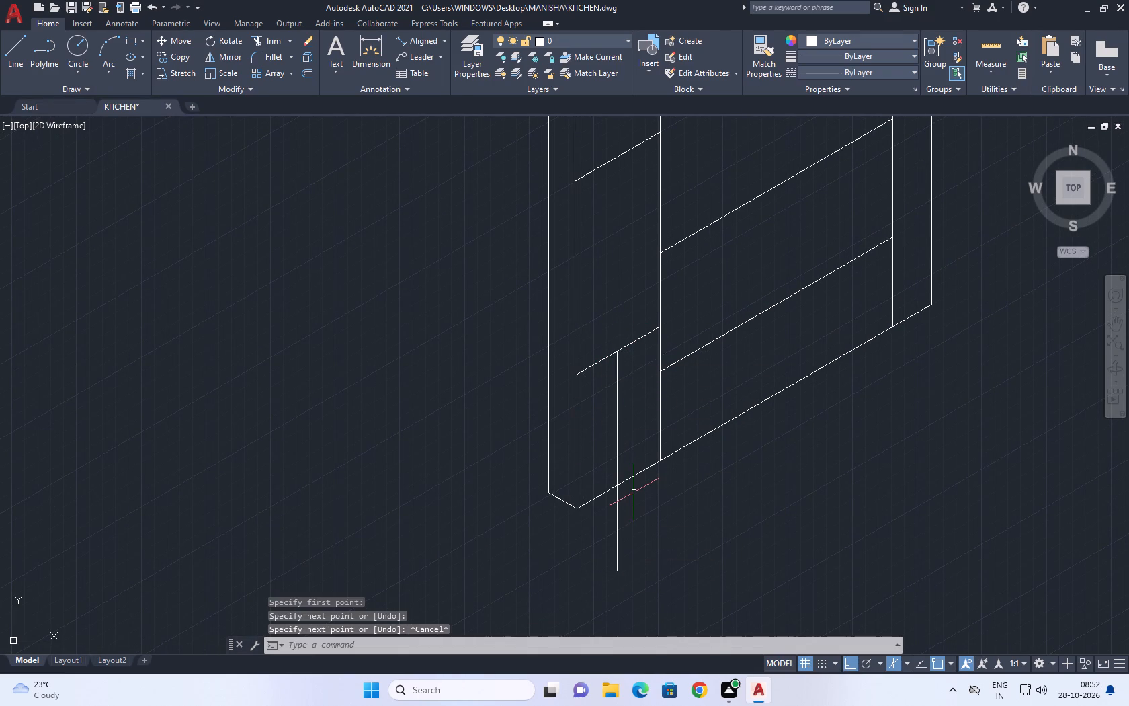
Trim the new vertical line's overhang below the wall's bottom line.
{"action": "type", "text": "TR"}
{"action": "key", "text": "space"}
{"action": "left_click", "coordinate": [647, 501]}
{"action": "left_click_drag", "start_coordinate": [583, 528], "coordinate": [587, 536]}
{"action": "key", "text": "Escape"}
Copy the first vertical division 1 cm along the wall toward the side panel.
{"action": "middle_click_drag", "start_coordinate": [612, 389], "coordinate": [708, 476]}
{"action": "middle_click_drag", "start_coordinate": [698, 372], "coordinate": [693, 375]}
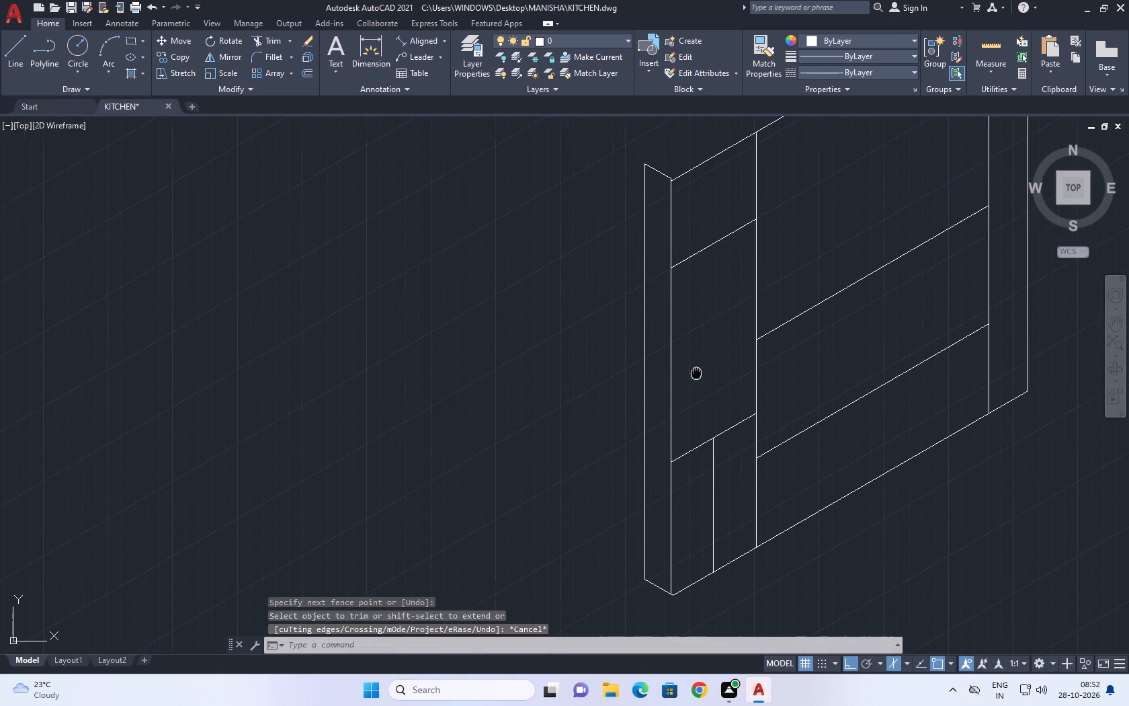
{"action": "middle_click_drag", "start_coordinate": [693, 375], "coordinate": [671, 394]}
{"action": "left_click", "coordinate": [728, 301]}
{"action": "type", "text": "CO"}
{"action": "key", "text": "space"}
{"action": "left_click_drag", "start_coordinate": [712, 337], "coordinate": [708, 343]}
{"action": "type", "text": "1"}
{"action": "key", "text": "space"}
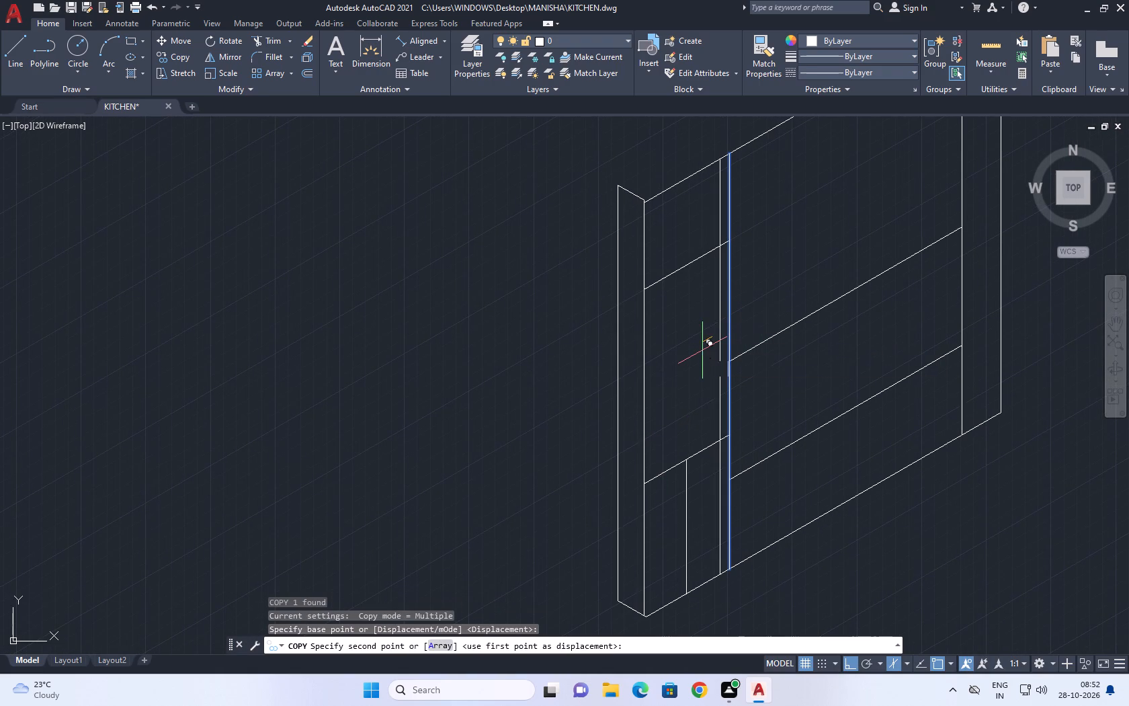
{"action": "key", "text": "Escape"}
Copy the side panel's inner vertical edge 1 cm along the wall toward the first division.
{"action": "left_click", "coordinate": [647, 384]}
{"action": "left_click", "coordinate": [642, 380]}
{"action": "type", "text": "CO"}
{"action": "key", "text": "space"}
{"action": "left_click_drag", "start_coordinate": [646, 383], "coordinate": [653, 387]}
{"action": "type", "text": "1"}
{"action": "key", "text": "space"}
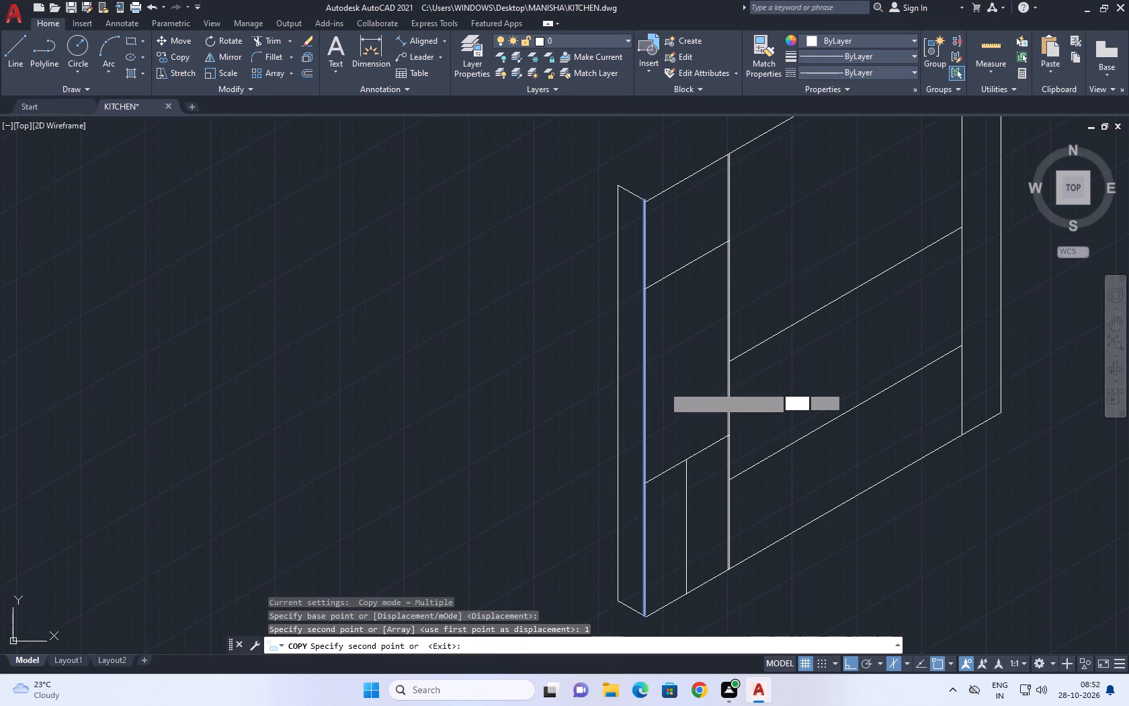
{"action": "key", "text": "Escape"}
Trim the copied inner edge's overhang above the wall's top line.
{"action": "middle_click_drag", "start_coordinate": [680, 285], "coordinate": [673, 294]}
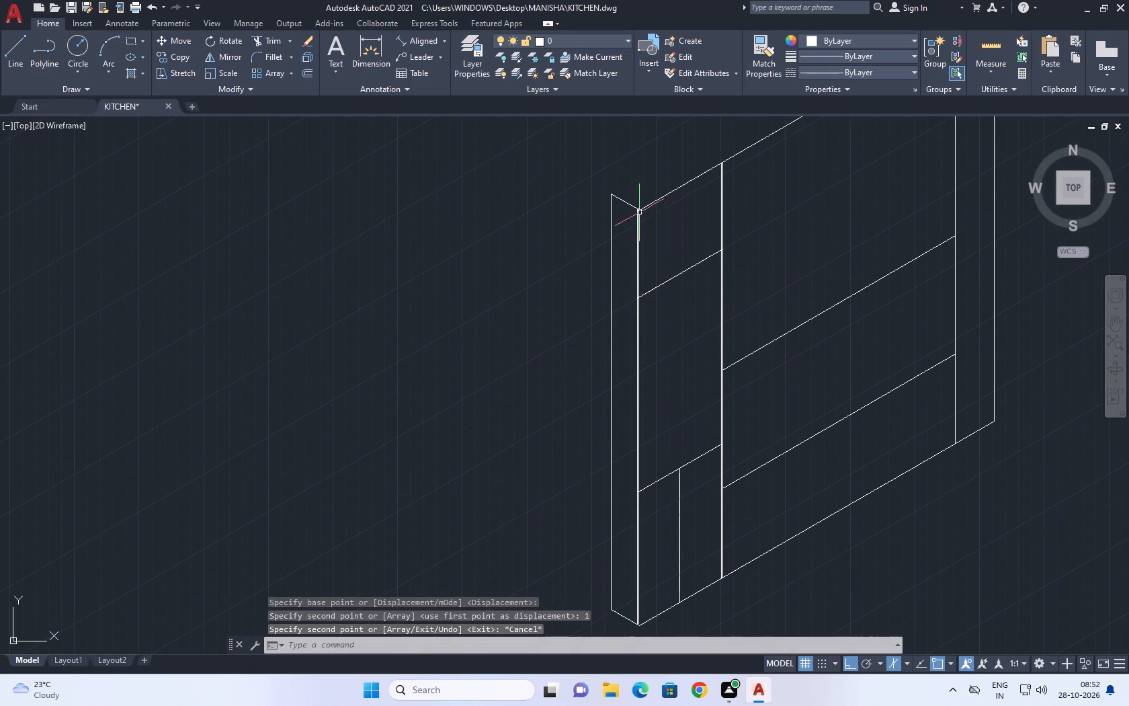
{"action": "scroll", "coordinate": [636, 212], "scroll_direction": "up", "scroll_amount": 5}
{"action": "middle_click_drag", "start_coordinate": [673, 192], "coordinate": [630, 270]}
{"action": "type", "text": "TR"}
{"action": "key", "text": "space"}
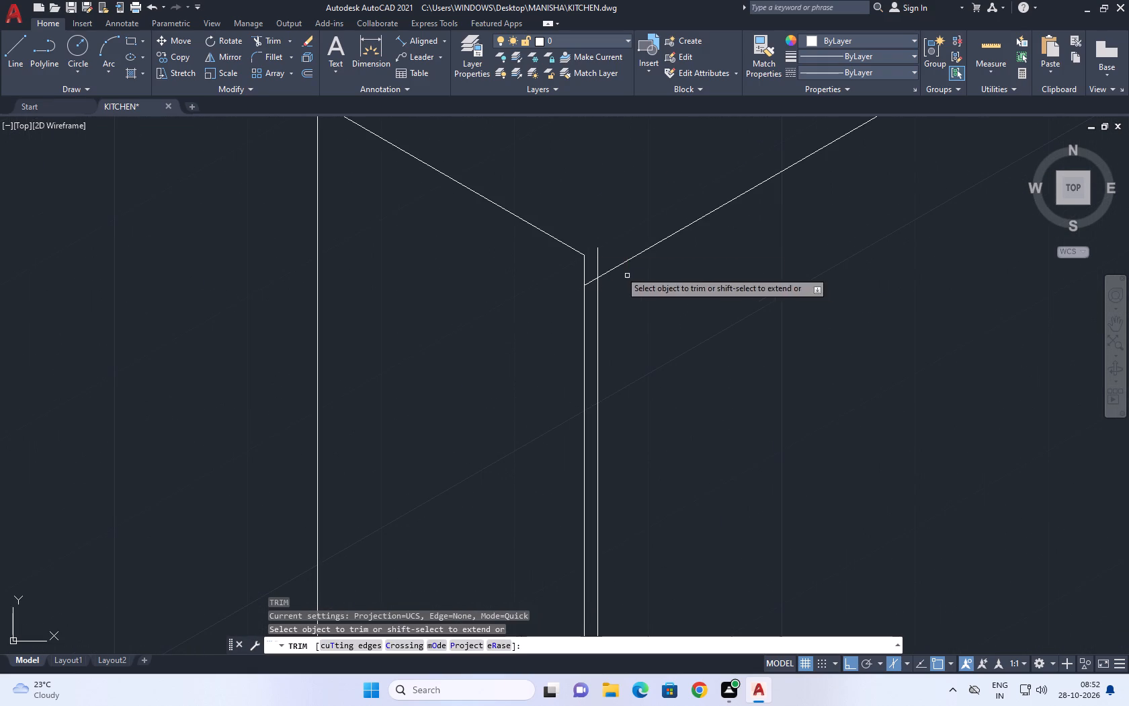
{"action": "left_click", "coordinate": [598, 261]}
{"action": "scroll", "coordinate": [629, 247], "scroll_direction": "down", "scroll_amount": 6}
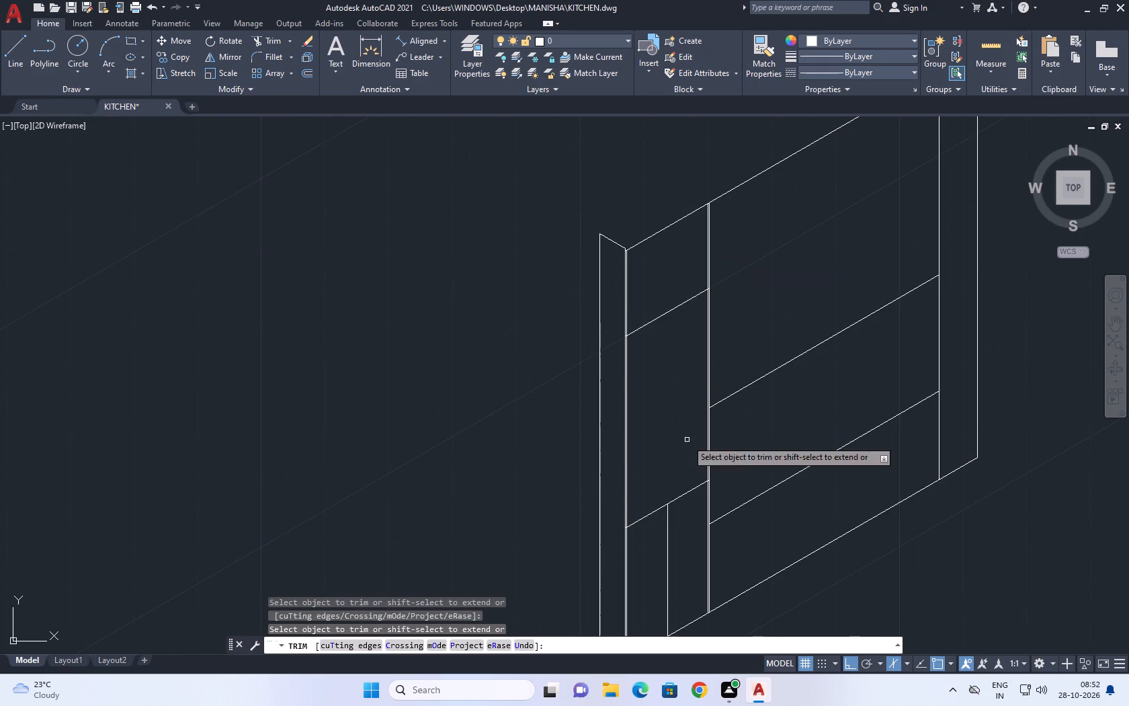
{"action": "middle_click_drag", "start_coordinate": [685, 440], "coordinate": [681, 213]}
{"action": "scroll", "coordinate": [646, 412], "scroll_direction": "up", "scroll_amount": 2}
{"action": "key", "text": "Escape"}
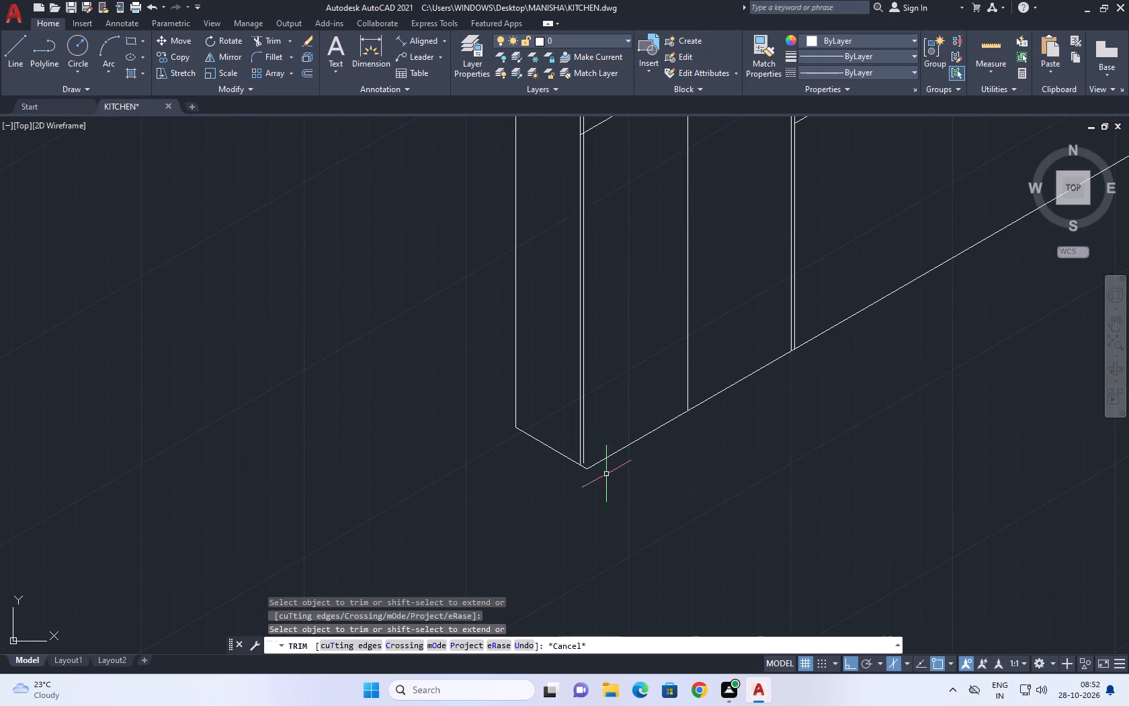
Extend the lower end of the copied inner edge to the wall's bottom line.
{"action": "scroll", "coordinate": [592, 461], "scroll_direction": "up", "scroll_amount": 4}
{"action": "middle_click_drag", "start_coordinate": [558, 459], "coordinate": [609, 469]}
{"action": "type", "text": "EX"}
{"action": "key", "text": "space"}
{"action": "left_click", "coordinate": [632, 462]}
{"action": "key", "text": "Escape"}
Move the side panel's inner edge and its 1 cm copy together, placing the copy's lower end on the bottom corner.
{"action": "scroll", "coordinate": [649, 470], "scroll_direction": "down", "scroll_amount": 8}
{"action": "scroll", "coordinate": [704, 411], "scroll_direction": "down", "scroll_amount": 1}
{"action": "middle_click_drag", "start_coordinate": [704, 411], "coordinate": [703, 413]}
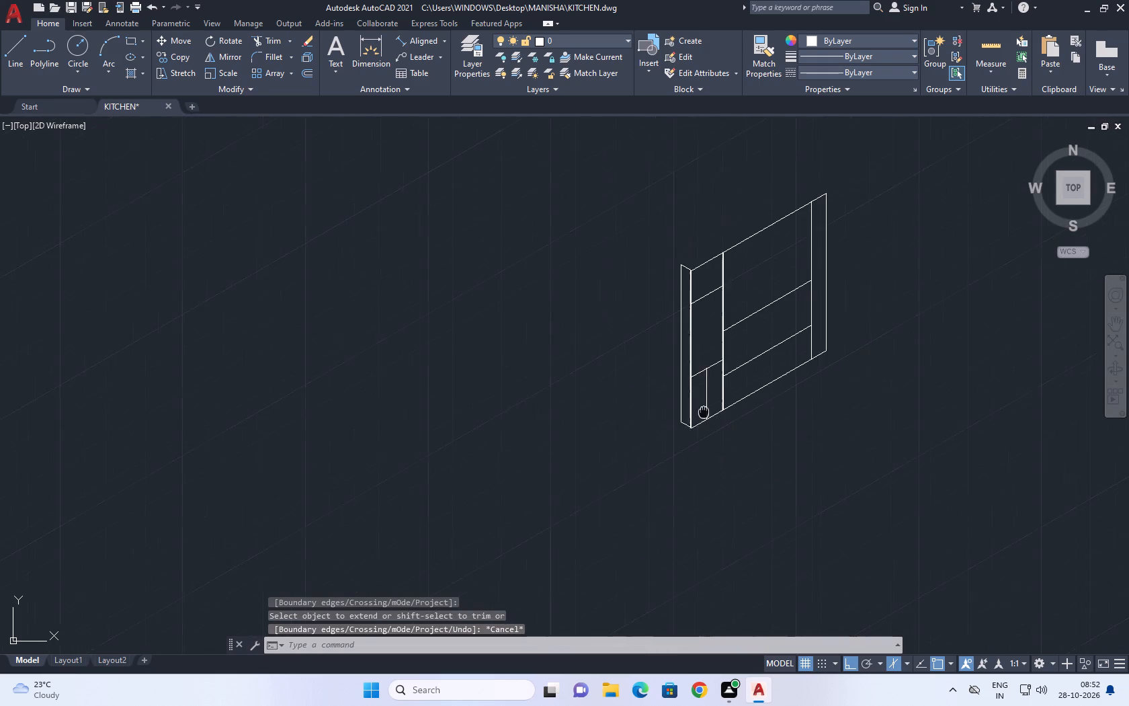
{"action": "middle_click_drag", "start_coordinate": [703, 413], "coordinate": [677, 418]}
{"action": "scroll", "coordinate": [654, 426], "scroll_direction": "up", "scroll_amount": 2}
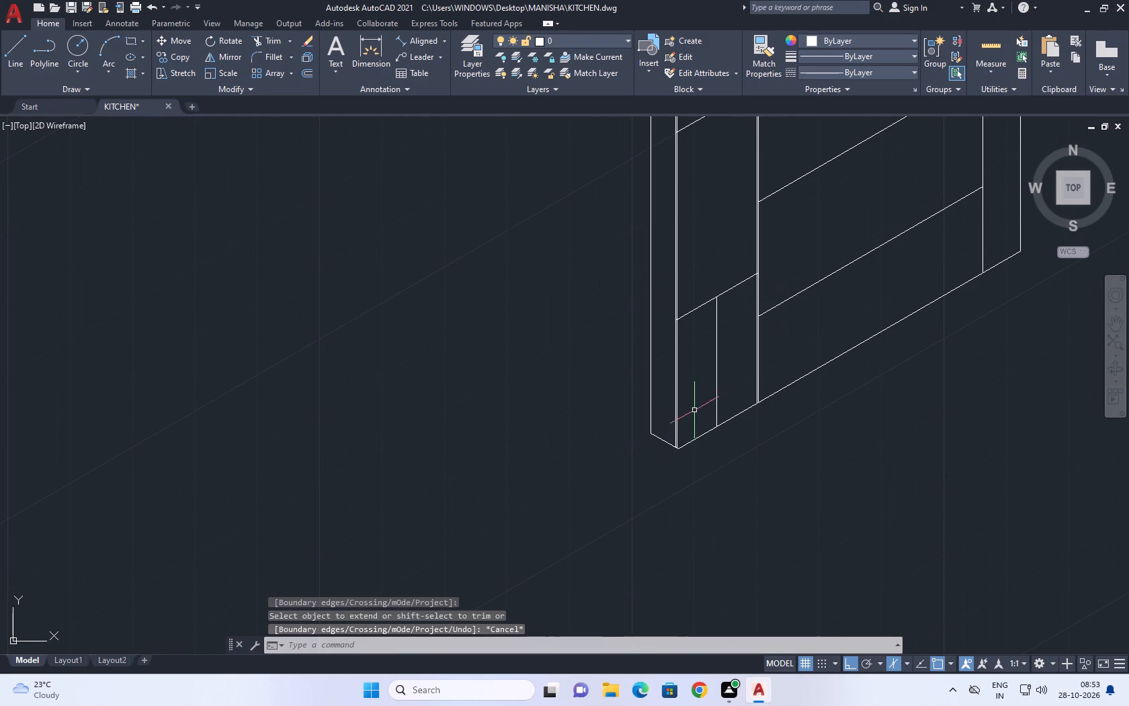
{"action": "middle_click_drag", "start_coordinate": [697, 410], "coordinate": [646, 486]}
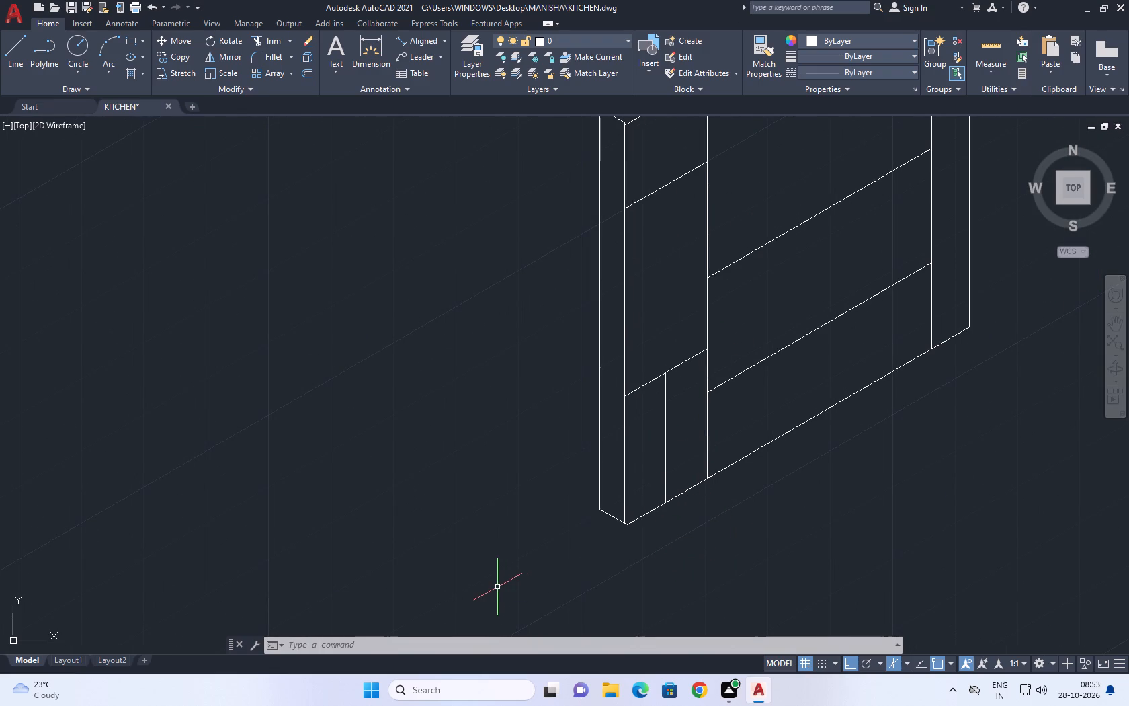
{"action": "scroll", "coordinate": [659, 475], "scroll_direction": "down", "scroll_amount": 1}
{"action": "scroll", "coordinate": [650, 480], "scroll_direction": "up", "scroll_amount": 2}
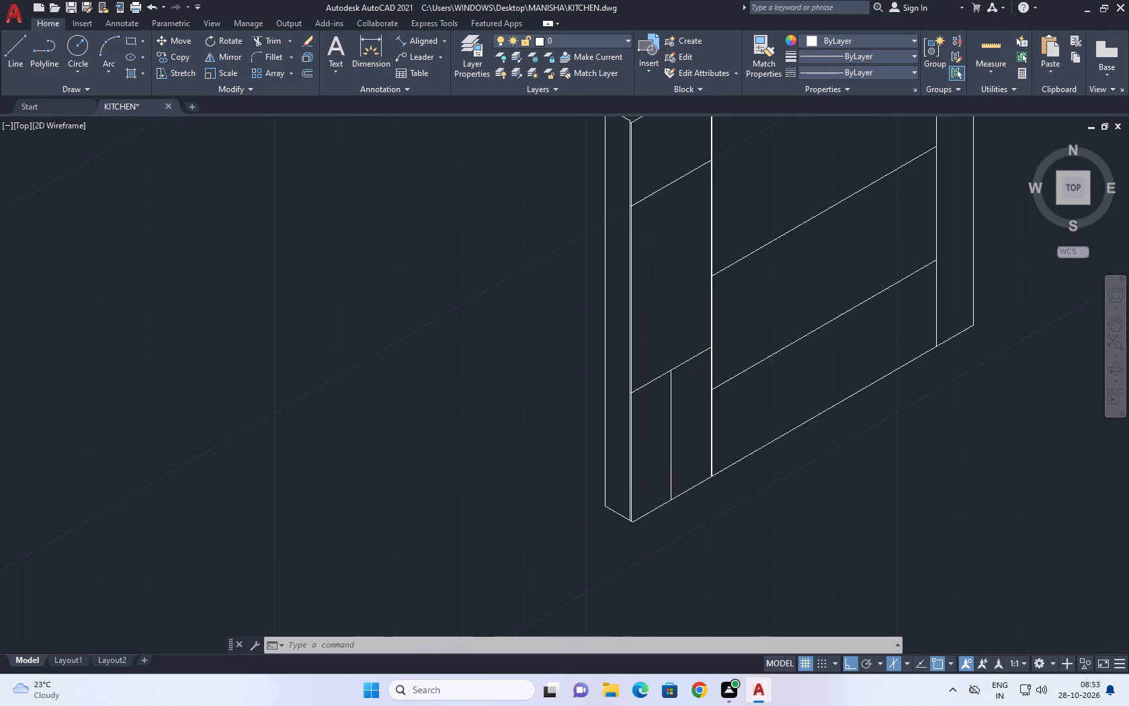
{"action": "scroll", "coordinate": [615, 510], "scroll_direction": "up", "scroll_amount": 2}
{"action": "left_click", "coordinate": [638, 514]}
{"action": "left_click", "coordinate": [587, 479]}
{"action": "scroll", "coordinate": [666, 486], "scroll_direction": "down", "scroll_amount": 1}
{"action": "key", "text": "m"}
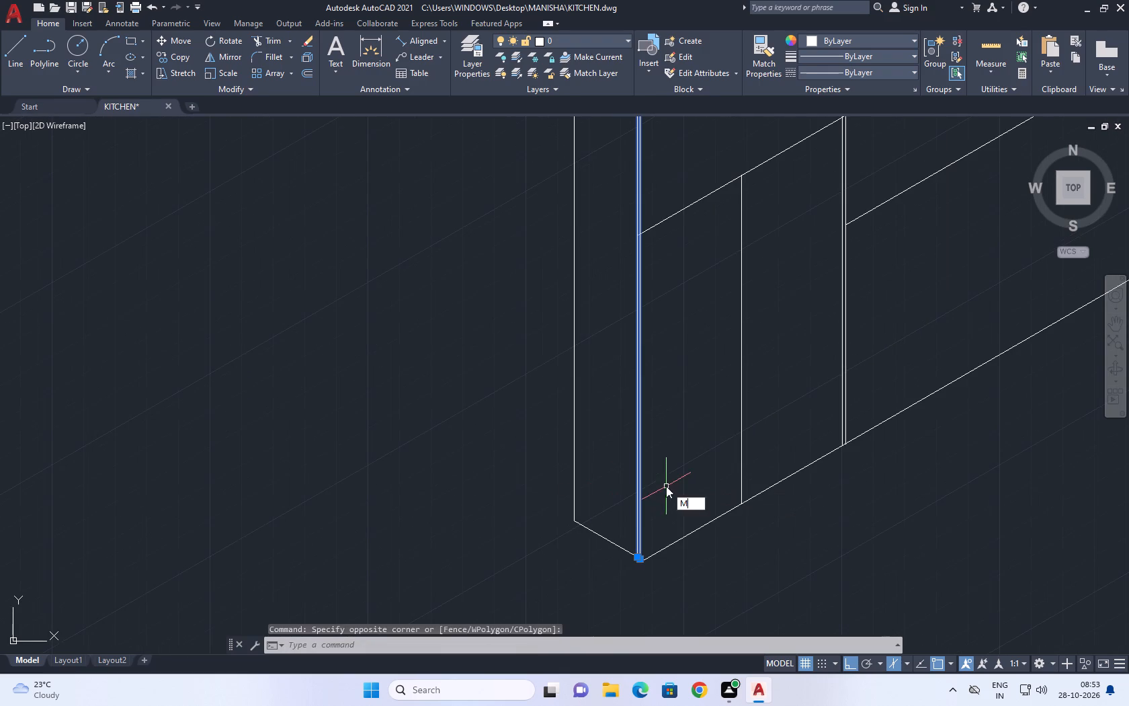
{"action": "key", "text": "space"}
{"action": "scroll", "coordinate": [626, 559], "scroll_direction": "up", "scroll_amount": 5}
{"action": "left_click", "coordinate": [689, 549]}
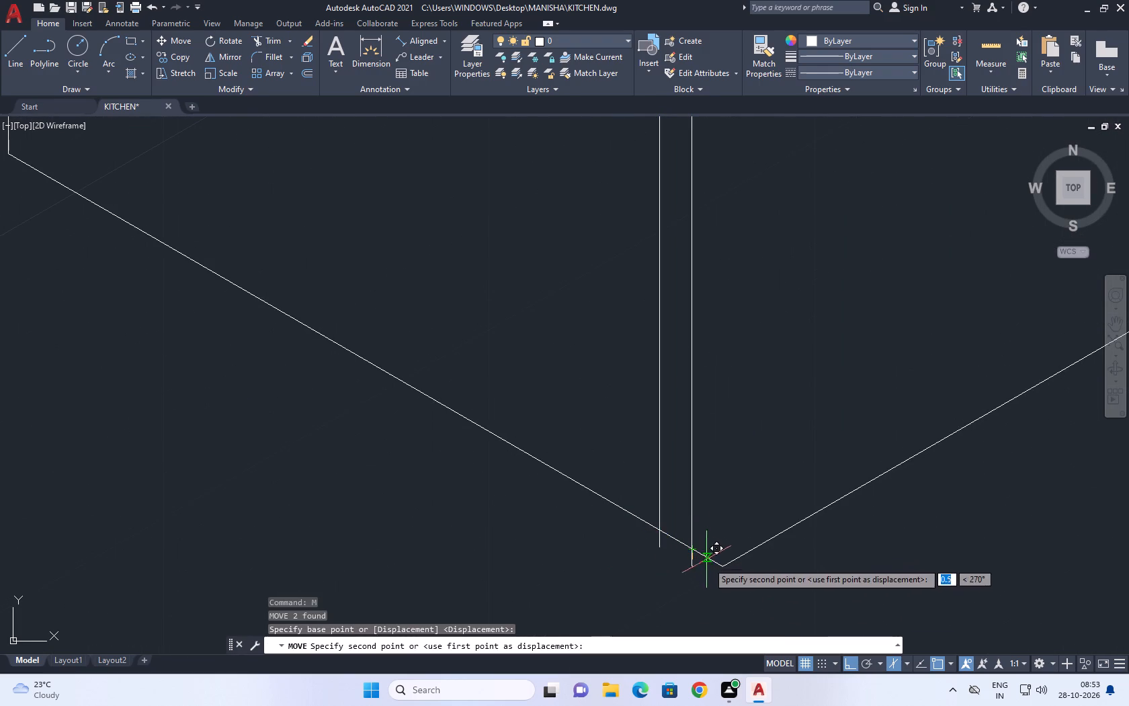
{"action": "left_click", "coordinate": [724, 563]}
Move the wall's top line so its end at the side panel sits on the relocated inner edge.
{"action": "scroll", "coordinate": [724, 533], "scroll_direction": "down", "scroll_amount": 6}
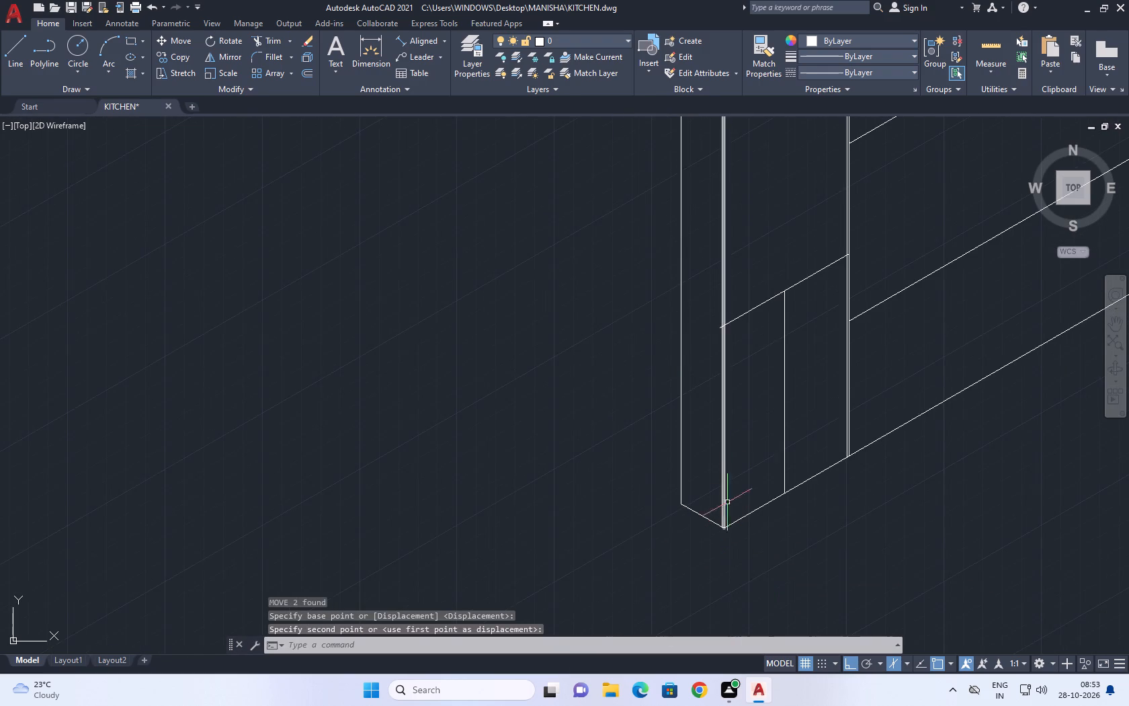
{"action": "middle_click_drag", "start_coordinate": [732, 412], "coordinate": [618, 514]}
{"action": "scroll", "coordinate": [618, 515], "scroll_direction": "down", "scroll_amount": 2}
{"action": "scroll", "coordinate": [593, 334], "scroll_direction": "up", "scroll_amount": 3}
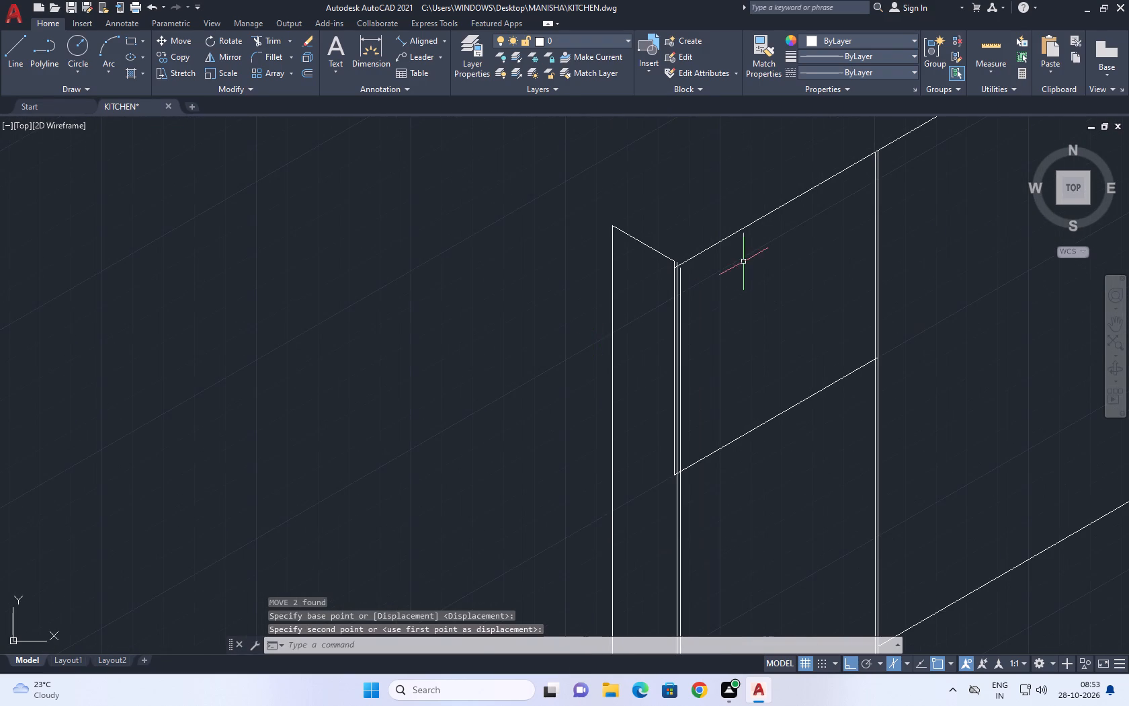
{"action": "scroll", "coordinate": [675, 258], "scroll_direction": "up", "scroll_amount": 2}
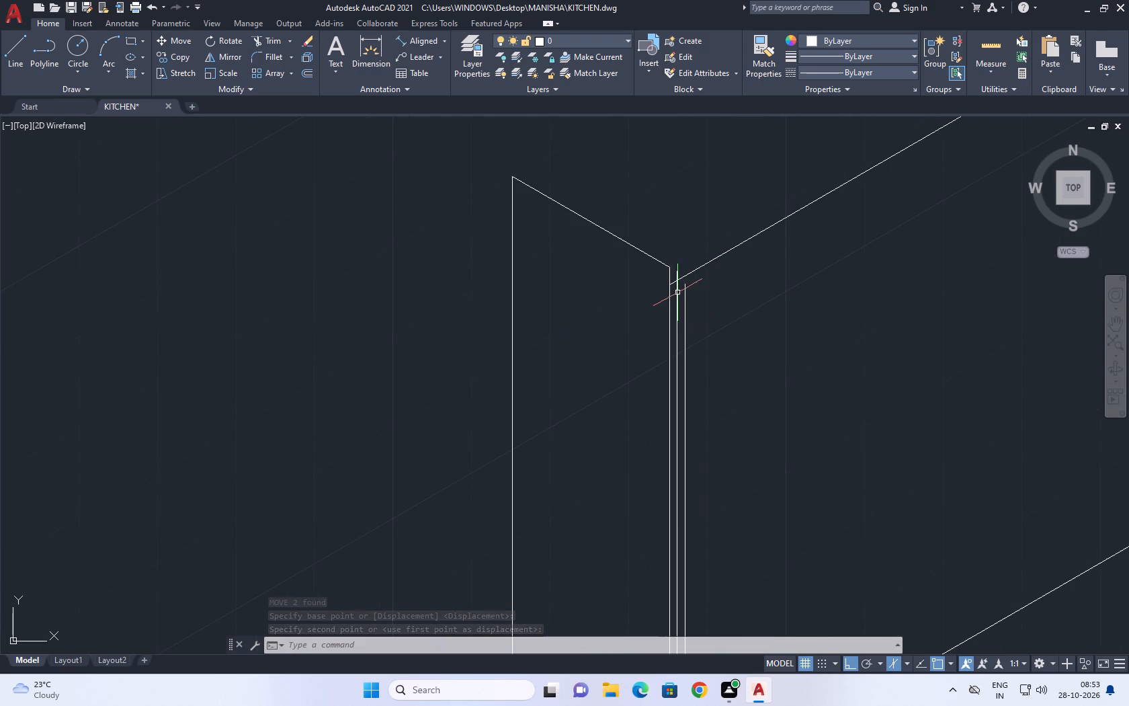
{"action": "scroll", "coordinate": [677, 281], "scroll_direction": "up", "scroll_amount": 1}
{"action": "left_click", "coordinate": [691, 272]}
{"action": "key", "text": "m"}
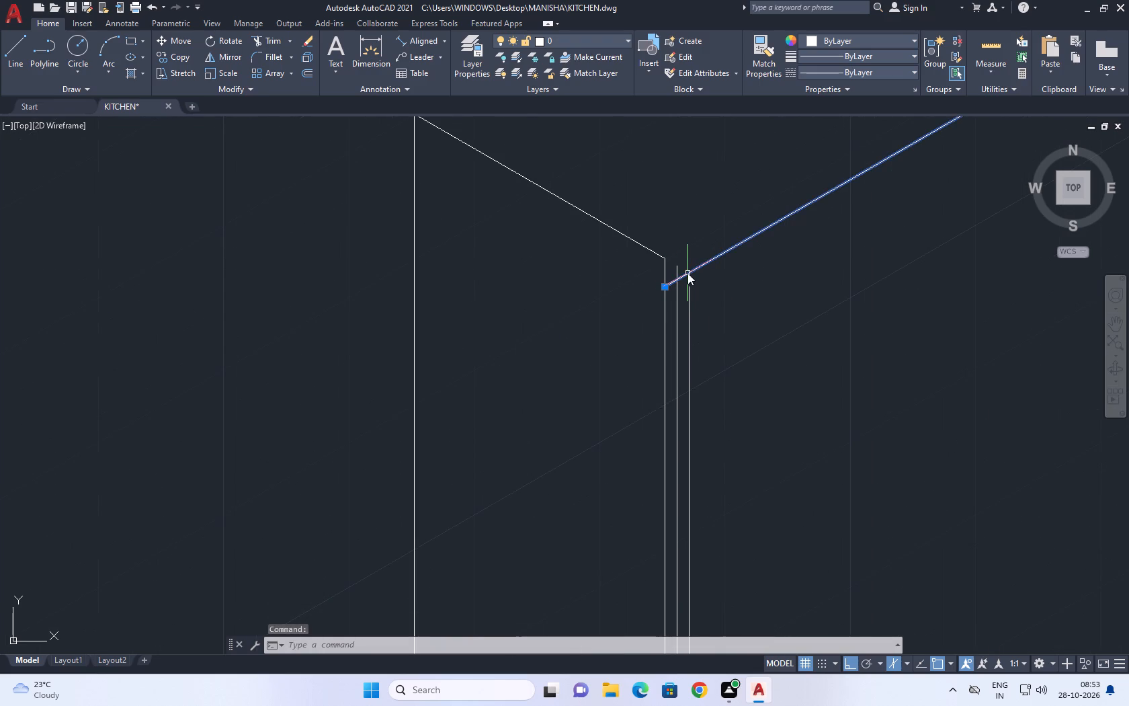
{"action": "key", "text": "space"}
{"action": "scroll", "coordinate": [649, 297], "scroll_direction": "up", "scroll_amount": 1}
{"action": "left_click", "coordinate": [671, 282]}
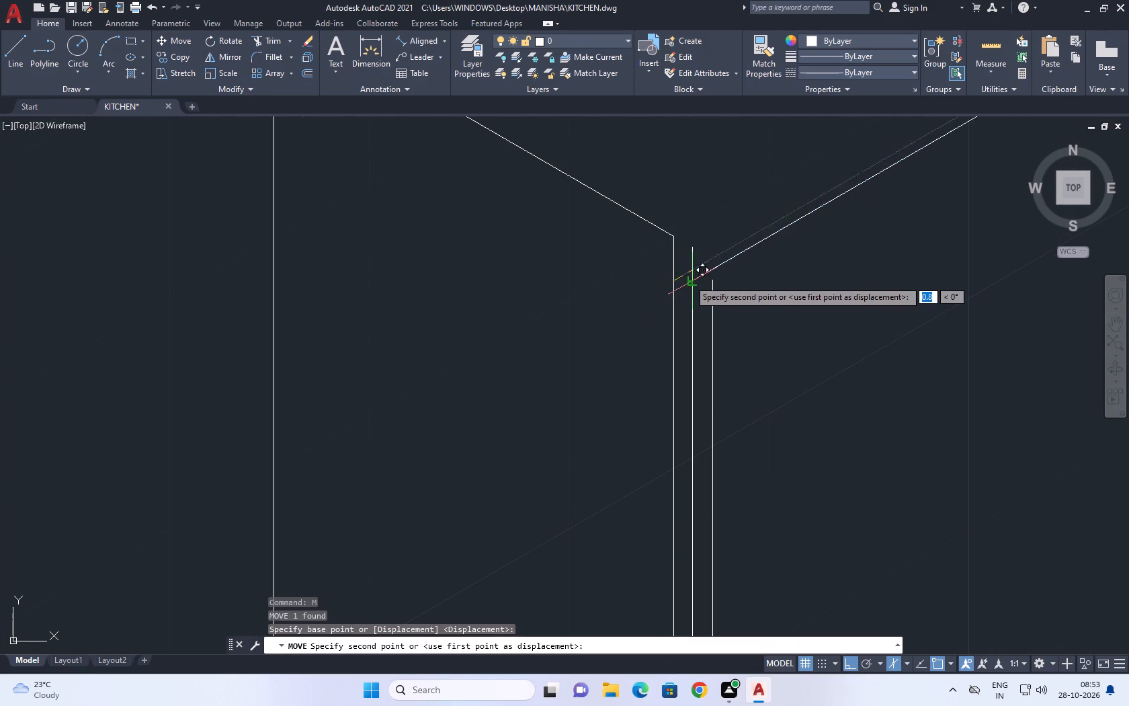
{"action": "left_click", "coordinate": [693, 277]}
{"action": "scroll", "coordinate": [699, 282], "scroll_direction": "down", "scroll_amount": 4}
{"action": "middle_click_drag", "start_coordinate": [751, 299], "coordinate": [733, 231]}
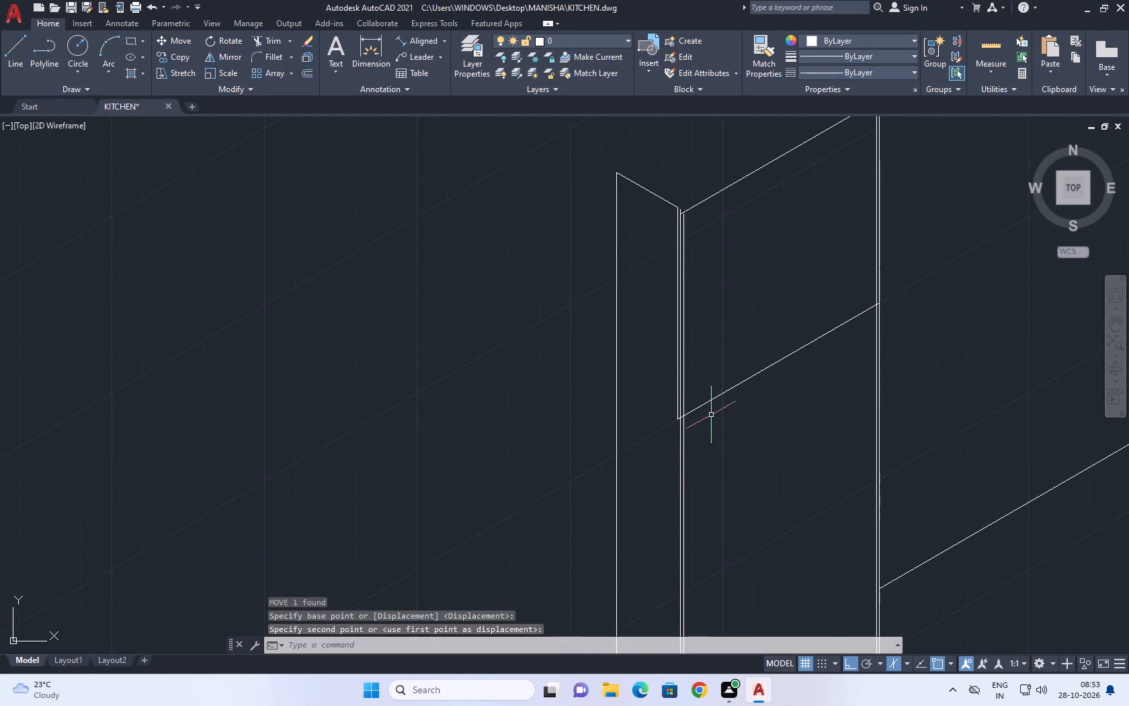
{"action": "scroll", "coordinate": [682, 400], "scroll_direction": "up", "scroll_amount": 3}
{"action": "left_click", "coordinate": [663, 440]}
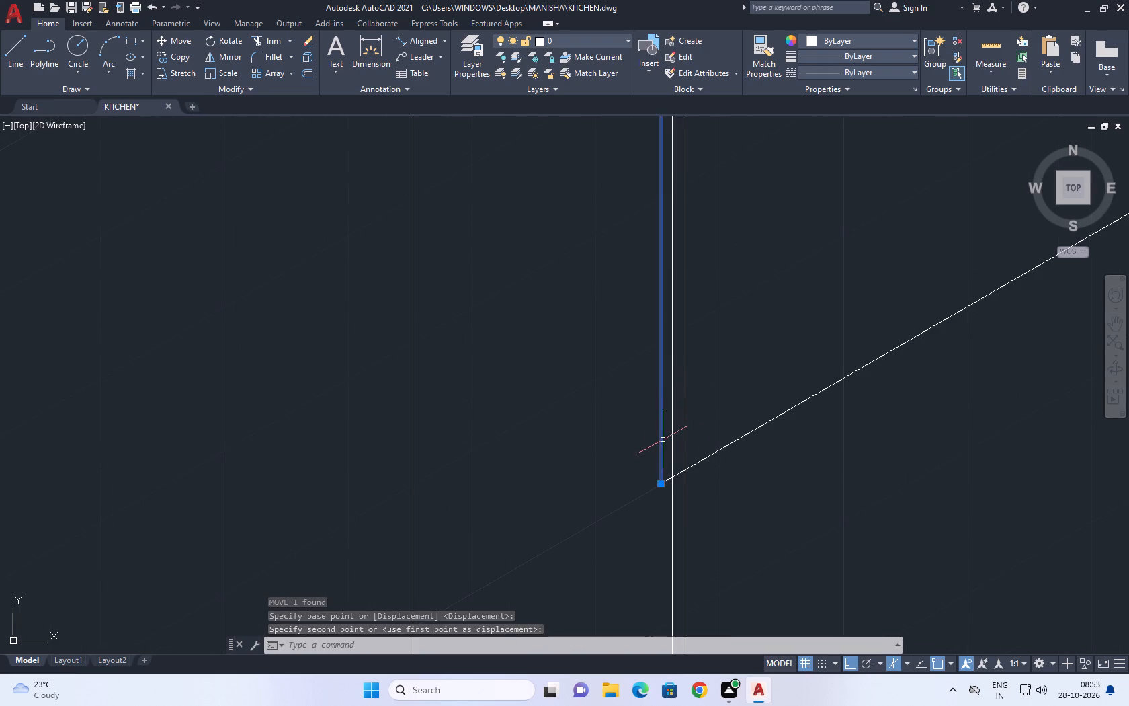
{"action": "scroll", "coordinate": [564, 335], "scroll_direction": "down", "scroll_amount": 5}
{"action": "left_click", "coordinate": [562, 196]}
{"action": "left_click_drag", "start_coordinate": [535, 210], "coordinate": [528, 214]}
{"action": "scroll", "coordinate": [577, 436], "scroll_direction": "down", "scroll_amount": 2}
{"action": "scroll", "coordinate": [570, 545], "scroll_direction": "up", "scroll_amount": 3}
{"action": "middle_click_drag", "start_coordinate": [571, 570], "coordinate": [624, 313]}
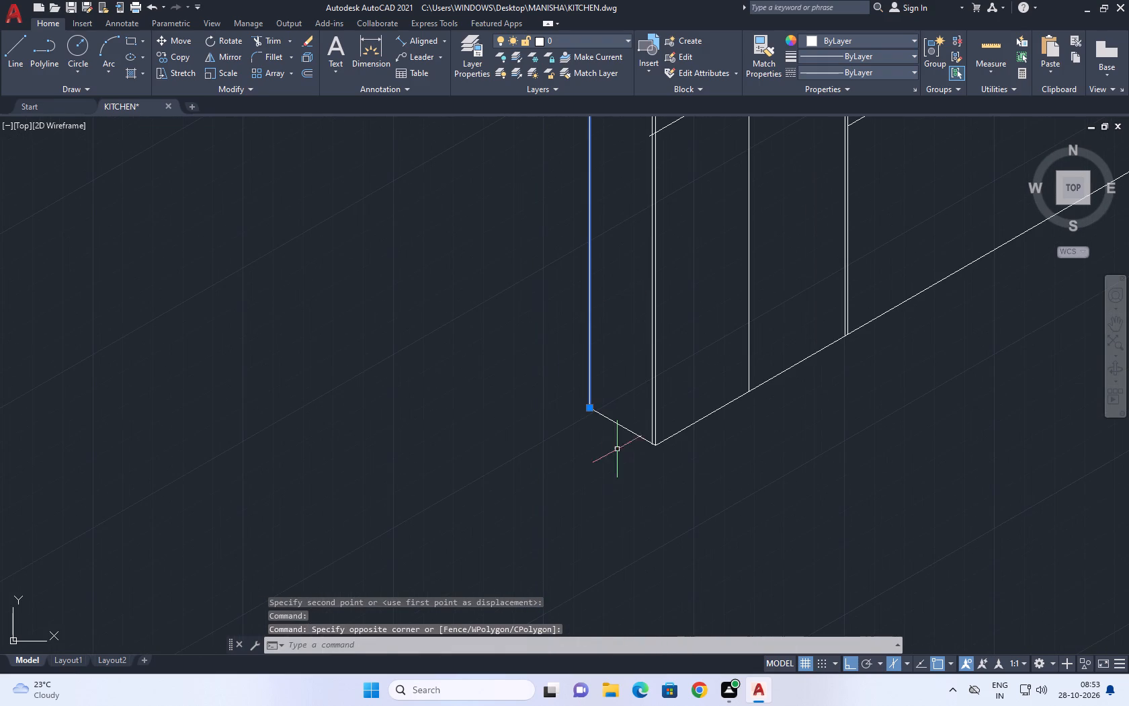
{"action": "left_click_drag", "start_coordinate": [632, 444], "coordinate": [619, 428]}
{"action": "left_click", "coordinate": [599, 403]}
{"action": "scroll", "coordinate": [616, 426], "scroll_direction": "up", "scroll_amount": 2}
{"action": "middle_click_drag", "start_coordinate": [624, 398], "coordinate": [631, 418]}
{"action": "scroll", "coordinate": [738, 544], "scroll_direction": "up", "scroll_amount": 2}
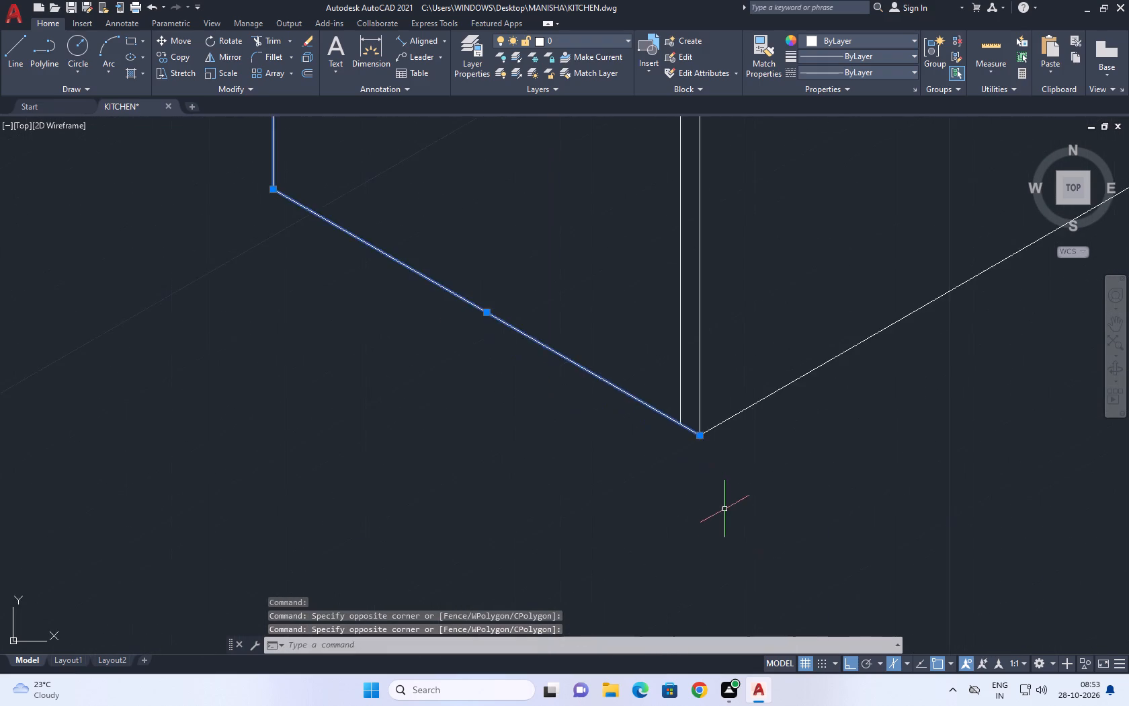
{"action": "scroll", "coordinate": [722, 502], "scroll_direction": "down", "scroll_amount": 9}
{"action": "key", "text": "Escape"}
Extend the side panel's top line to the relocated inner vertical edge.
{"action": "scroll", "coordinate": [720, 395], "scroll_direction": "up", "scroll_amount": 3}
{"action": "scroll", "coordinate": [761, 269], "scroll_direction": "up", "scroll_amount": 3}
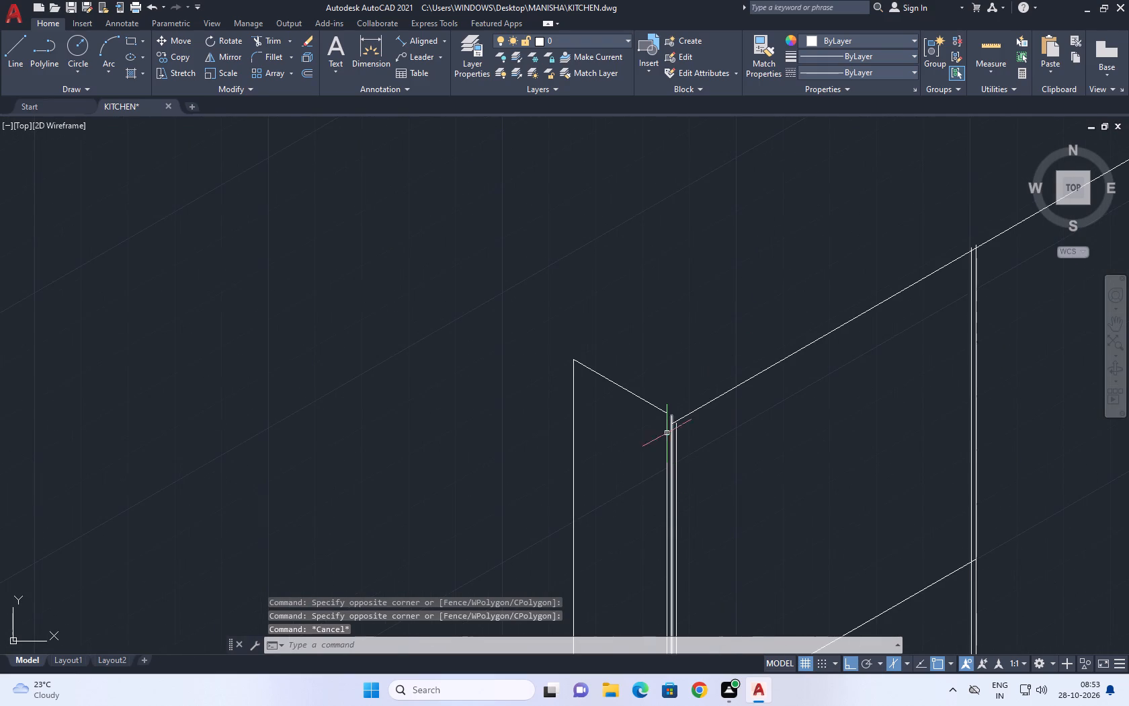
{"action": "scroll", "coordinate": [665, 427], "scroll_direction": "up", "scroll_amount": 2}
{"action": "type", "text": "EX"}
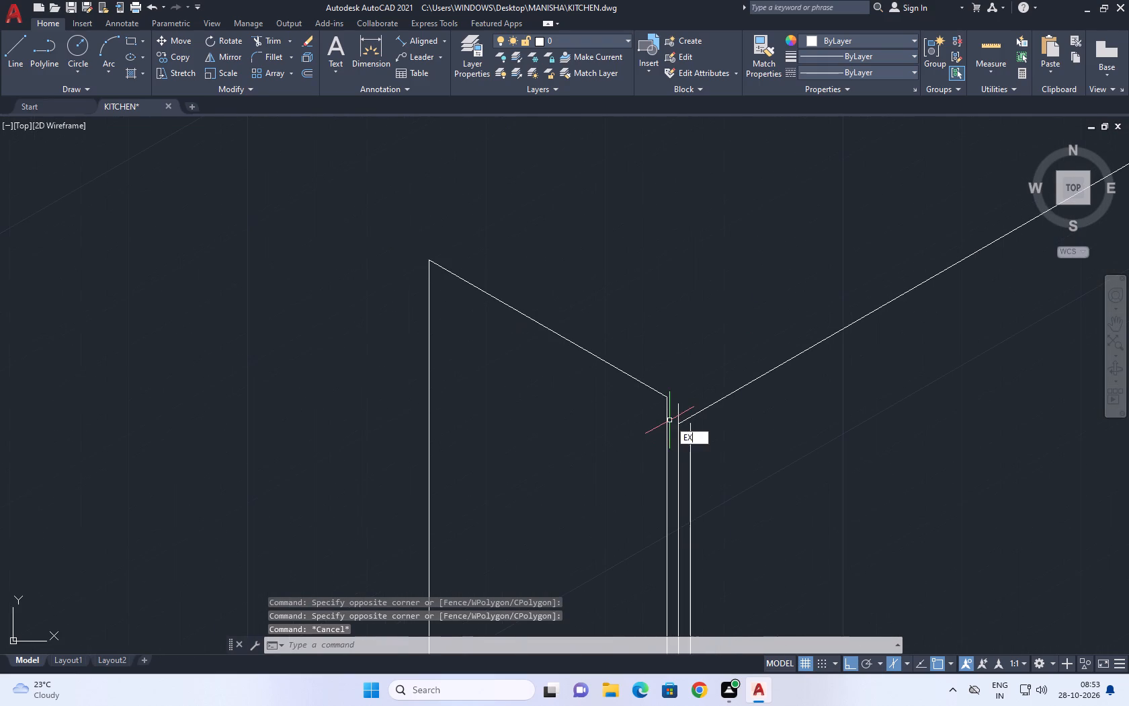
{"action": "key", "text": "space"}
{"action": "left_click", "coordinate": [657, 360]}
{"action": "left_click", "coordinate": [622, 455]}
{"action": "key", "text": "Escape"}
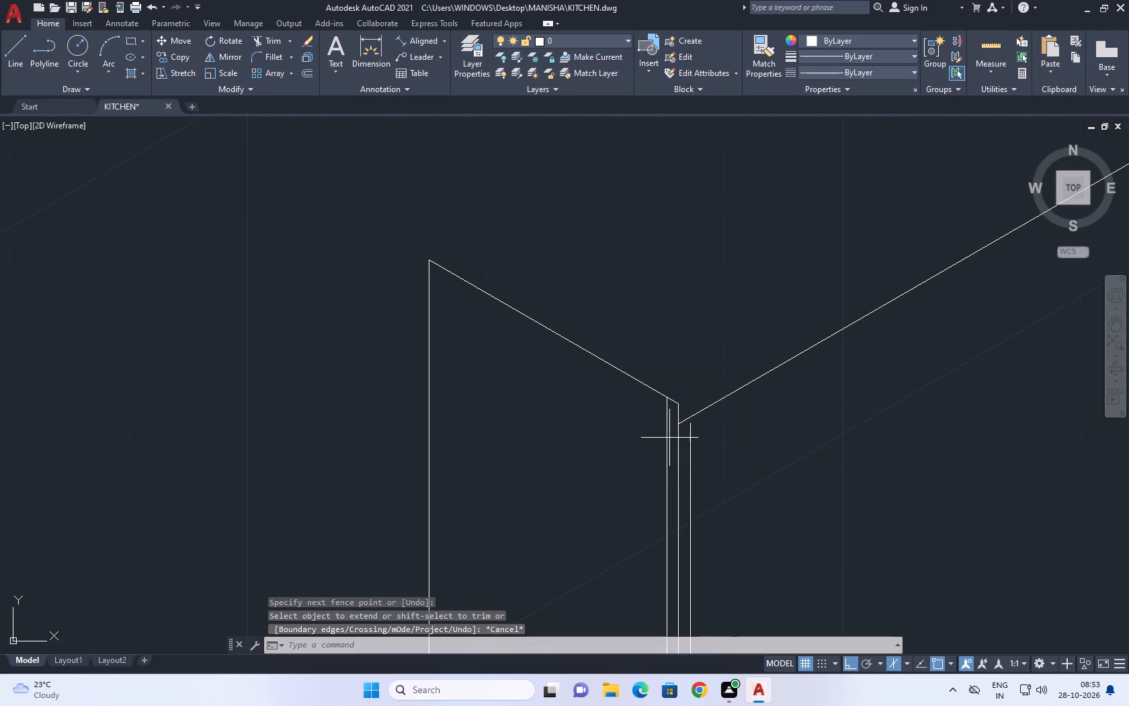
Delete the leftover short vertical line at the side panel's former inner edge.
{"action": "left_click", "coordinate": [669, 438]}
{"action": "left_click", "coordinate": [652, 436]}
{"action": "key", "text": "Delete"}
{"action": "scroll", "coordinate": [743, 364], "scroll_direction": "down", "scroll_amount": 4}
{"action": "scroll", "coordinate": [728, 491], "scroll_direction": "up", "scroll_amount": 2}
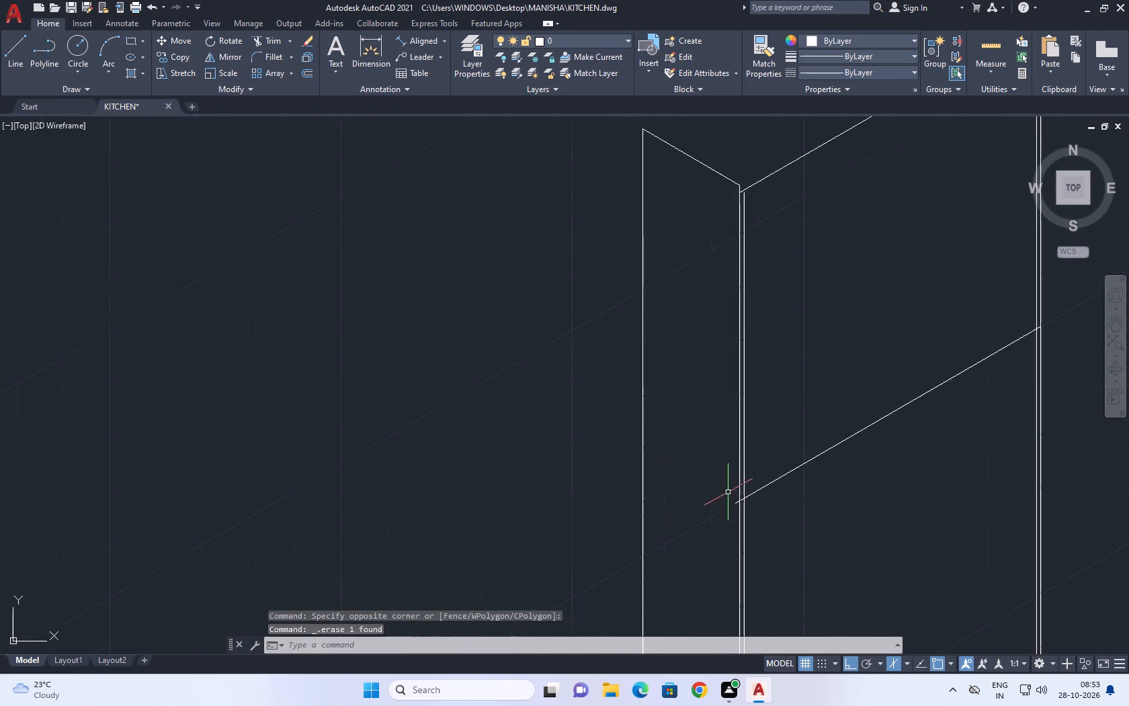
Move the wall outline and its division lines together so their ends at the side panel sit on the inner edge's 1 cm copy.
{"action": "middle_click_drag", "start_coordinate": [786, 509], "coordinate": [612, 445]}
{"action": "scroll", "coordinate": [575, 417], "scroll_direction": "down", "scroll_amount": 2}
{"action": "scroll", "coordinate": [744, 338], "scroll_direction": "down", "scroll_amount": 2}
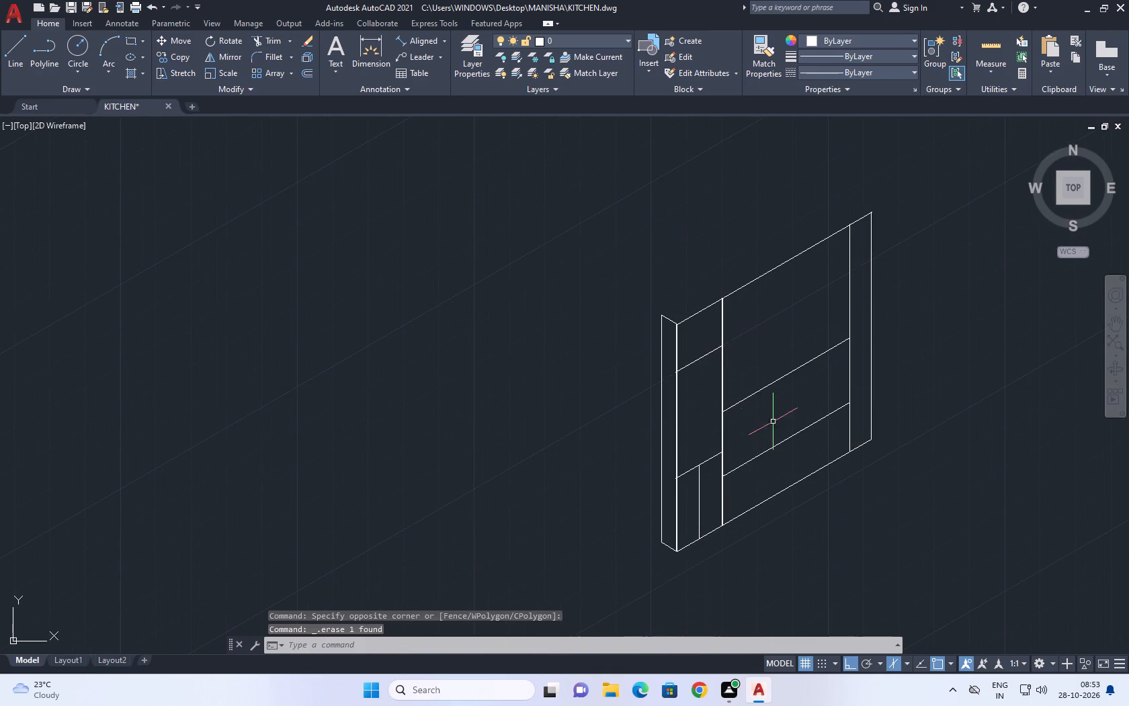
{"action": "scroll", "coordinate": [701, 504], "scroll_direction": "up", "scroll_amount": 2}
{"action": "left_click_drag", "start_coordinate": [825, 501], "coordinate": [803, 469]}
{"action": "left_click_drag", "start_coordinate": [710, 260], "coordinate": [710, 253]}
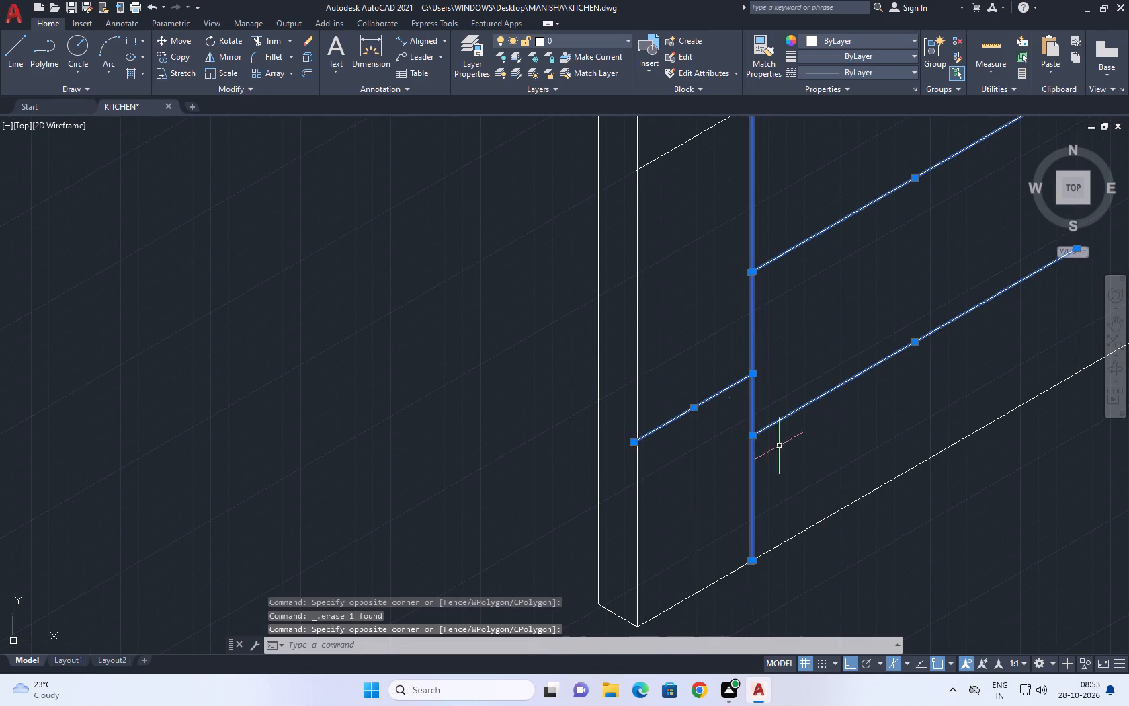
{"action": "left_click_drag", "start_coordinate": [827, 533], "coordinate": [818, 533]}
{"action": "left_click", "coordinate": [653, 345]}
{"action": "scroll", "coordinate": [755, 500], "scroll_direction": "down", "scroll_amount": 1}
{"action": "middle_click_drag", "start_coordinate": [778, 442], "coordinate": [645, 489]}
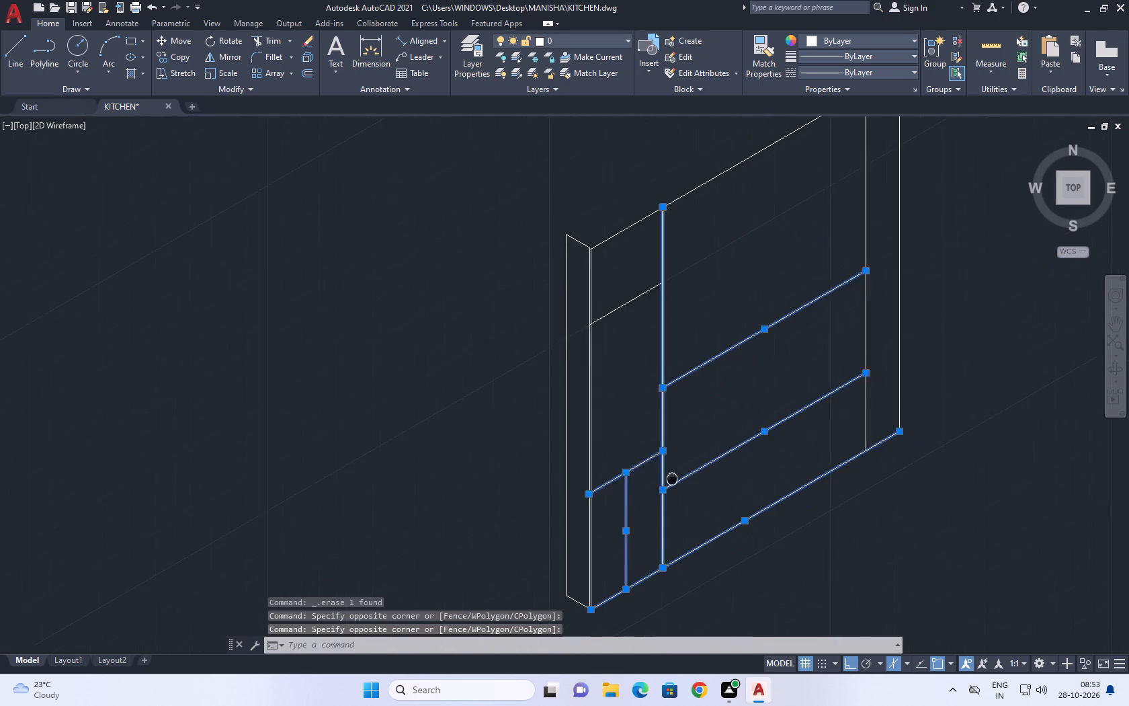
{"action": "middle_click_drag", "start_coordinate": [645, 489], "coordinate": [639, 492]}
{"action": "left_click_drag", "start_coordinate": [879, 520], "coordinate": [847, 453]}
{"action": "left_click", "coordinate": [745, 224]}
{"action": "left_click", "coordinate": [694, 169]}
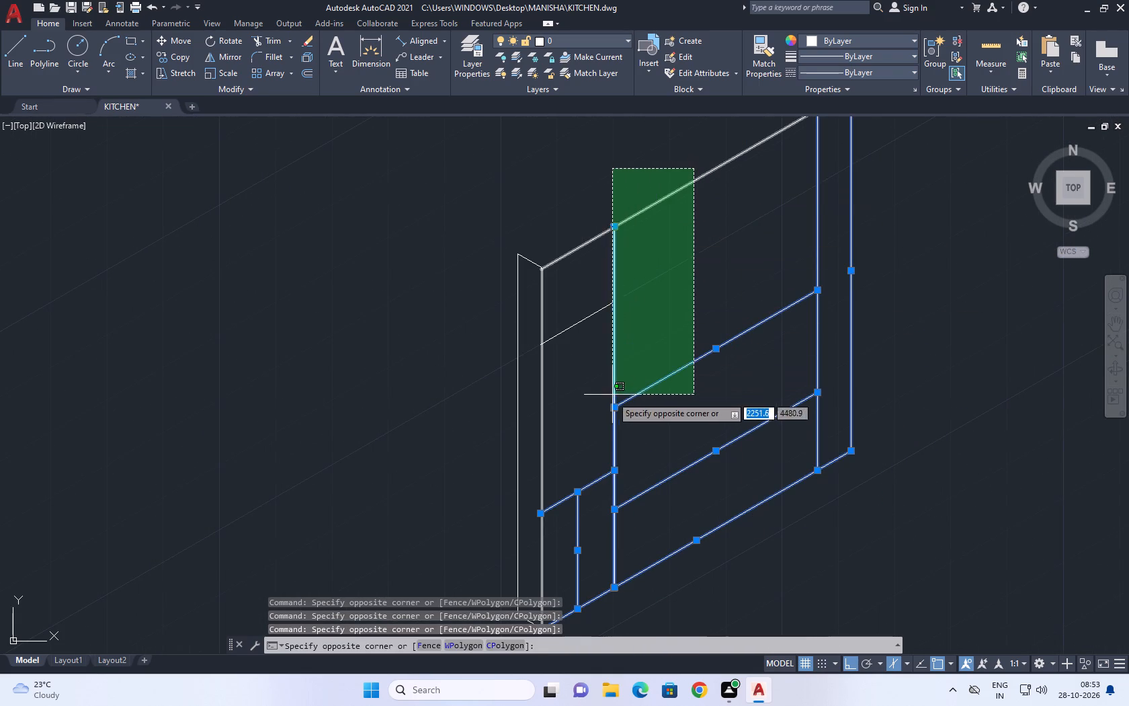
{"action": "left_click", "coordinate": [601, 409]}
{"action": "middle_click_drag", "start_coordinate": [585, 407], "coordinate": [762, 350]}
{"action": "key", "text": "m"}
{"action": "key", "text": "space"}
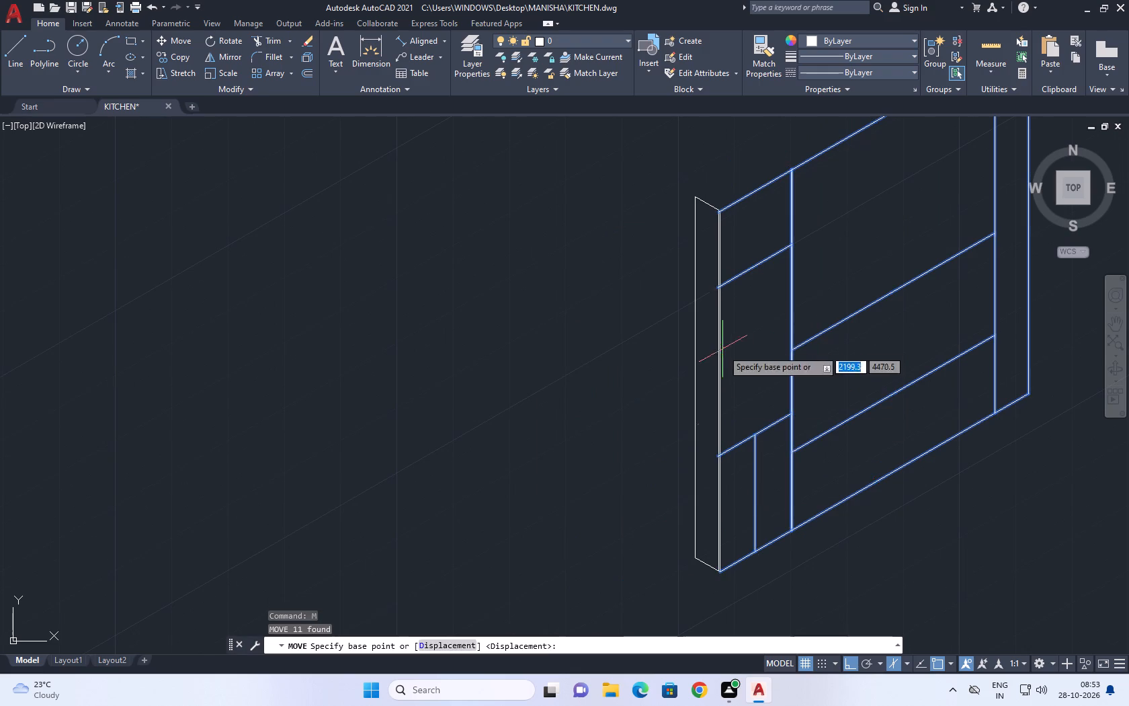
{"action": "scroll", "coordinate": [716, 484], "scroll_direction": "up", "scroll_amount": 4}
{"action": "scroll", "coordinate": [726, 422], "scroll_direction": "up", "scroll_amount": 2}
{"action": "left_click", "coordinate": [769, 401]}
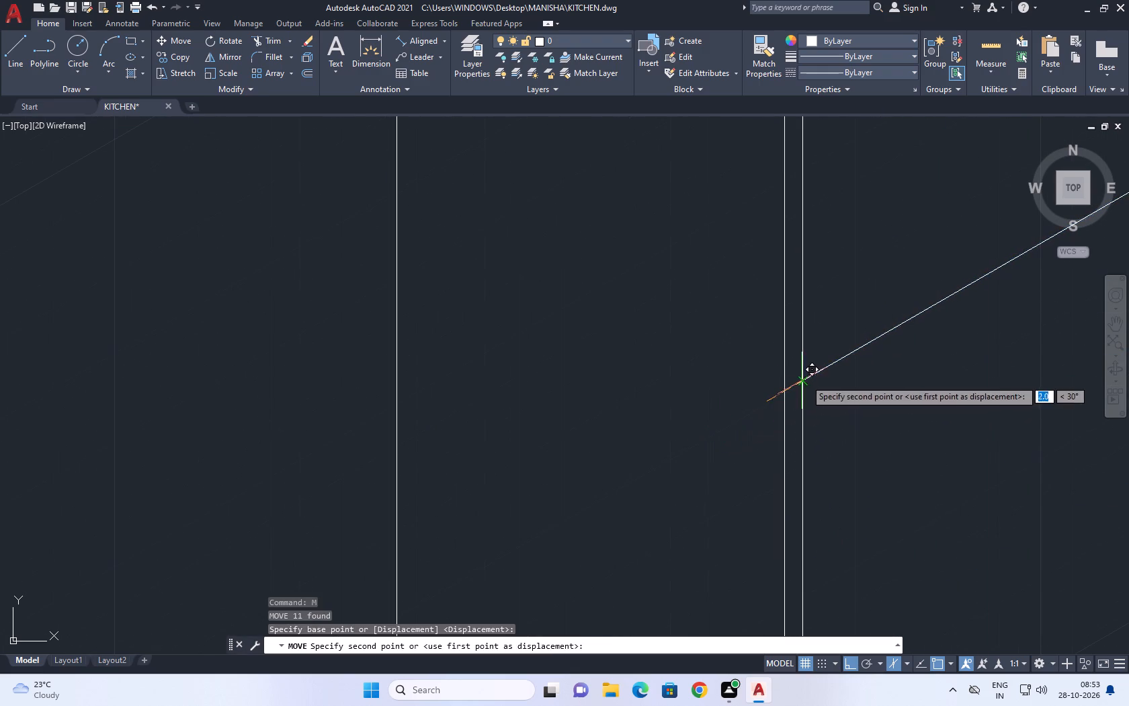
{"action": "left_click", "coordinate": [806, 378]}
Fillet the wall's top line and the 1 cm copy of the side panel's inner edge into a sharp corner.
{"action": "scroll", "coordinate": [652, 416], "scroll_direction": "down", "scroll_amount": 6}
{"action": "middle_click_drag", "start_coordinate": [767, 421], "coordinate": [720, 460]}
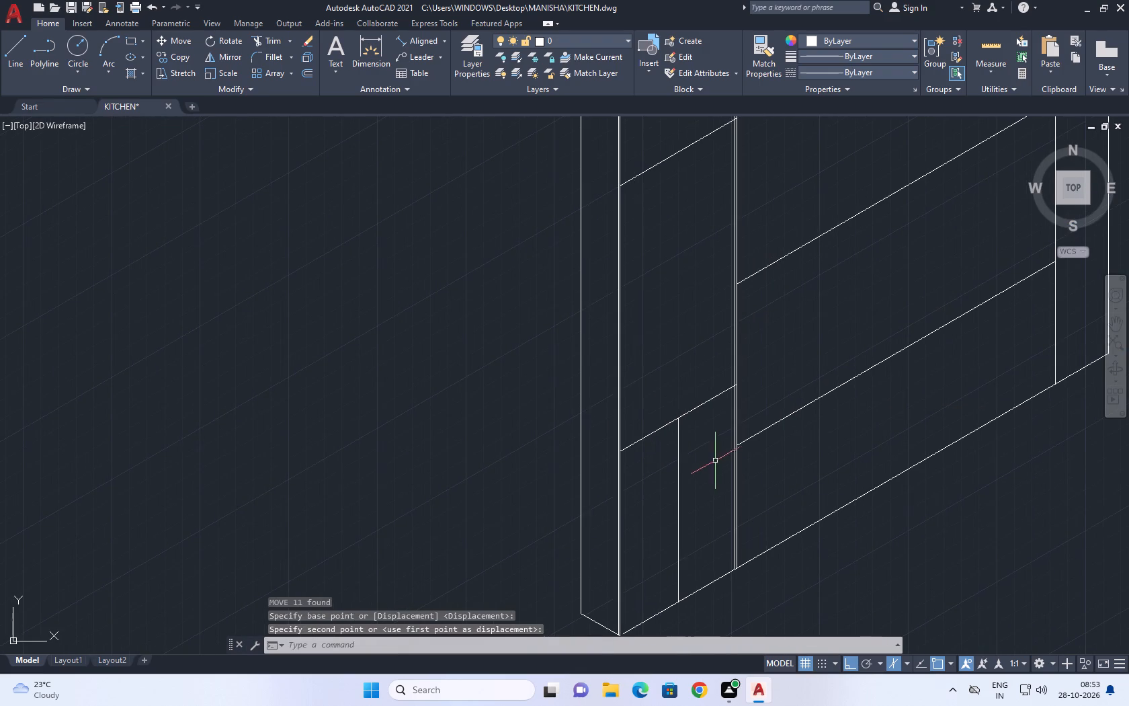
{"action": "scroll", "coordinate": [679, 372], "scroll_direction": "down", "scroll_amount": 1}
{"action": "middle_click_drag", "start_coordinate": [706, 500], "coordinate": [714, 523]}
{"action": "scroll", "coordinate": [632, 175], "scroll_direction": "up", "scroll_amount": 3}
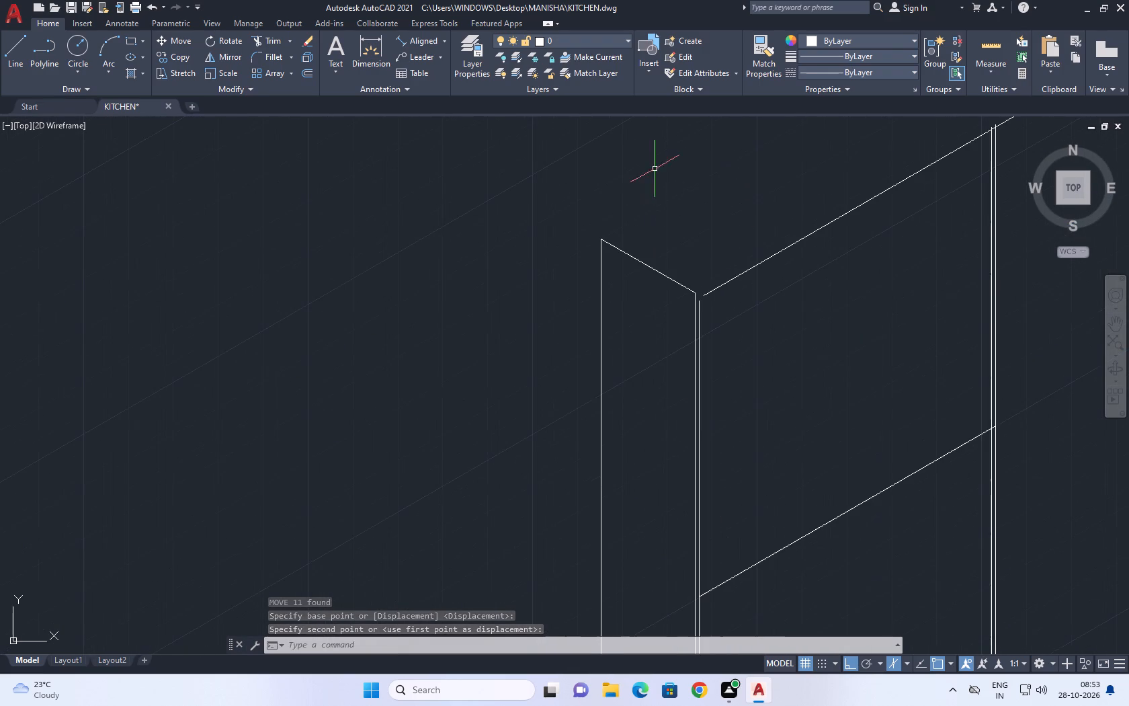
{"action": "middle_click_drag", "start_coordinate": [702, 293], "coordinate": [687, 295]}
{"action": "key", "text": "f"}
{"action": "key", "text": "space"}
{"action": "left_click", "coordinate": [697, 291]}
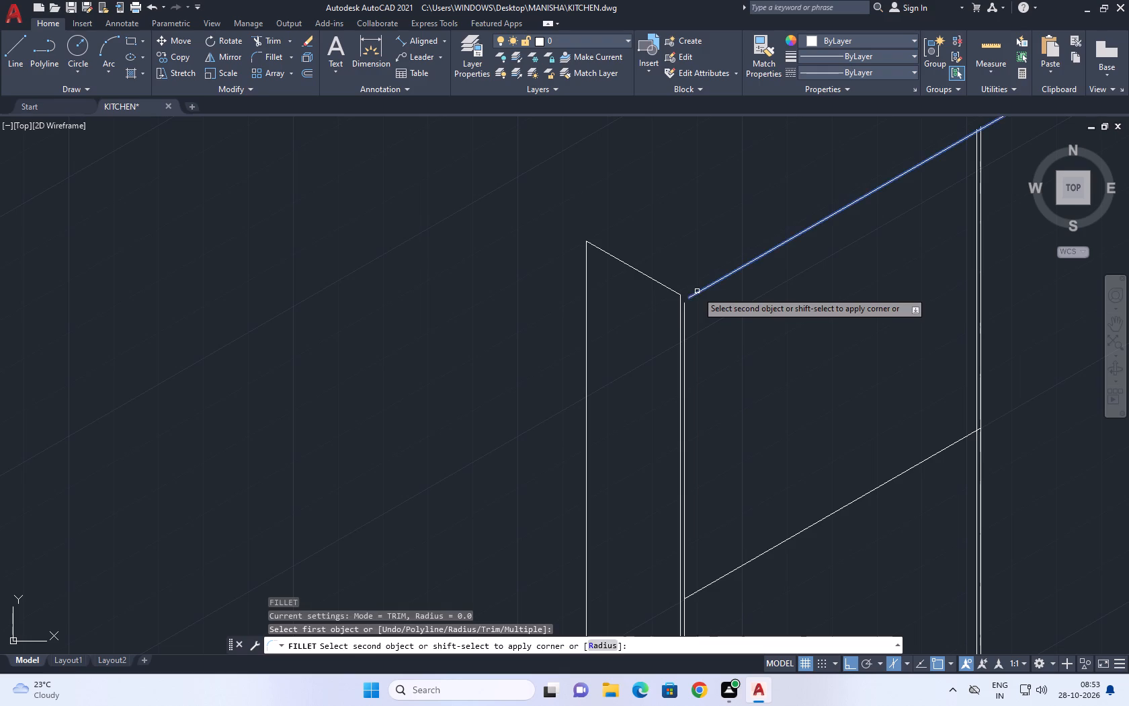
{"action": "left_click", "coordinate": [686, 314]}
Fillet the 1 cm copy's lower end and the wall's bottom line into a sharp corner.
{"action": "scroll", "coordinate": [698, 251], "scroll_direction": "down", "scroll_amount": 5}
{"action": "key", "text": "space"}
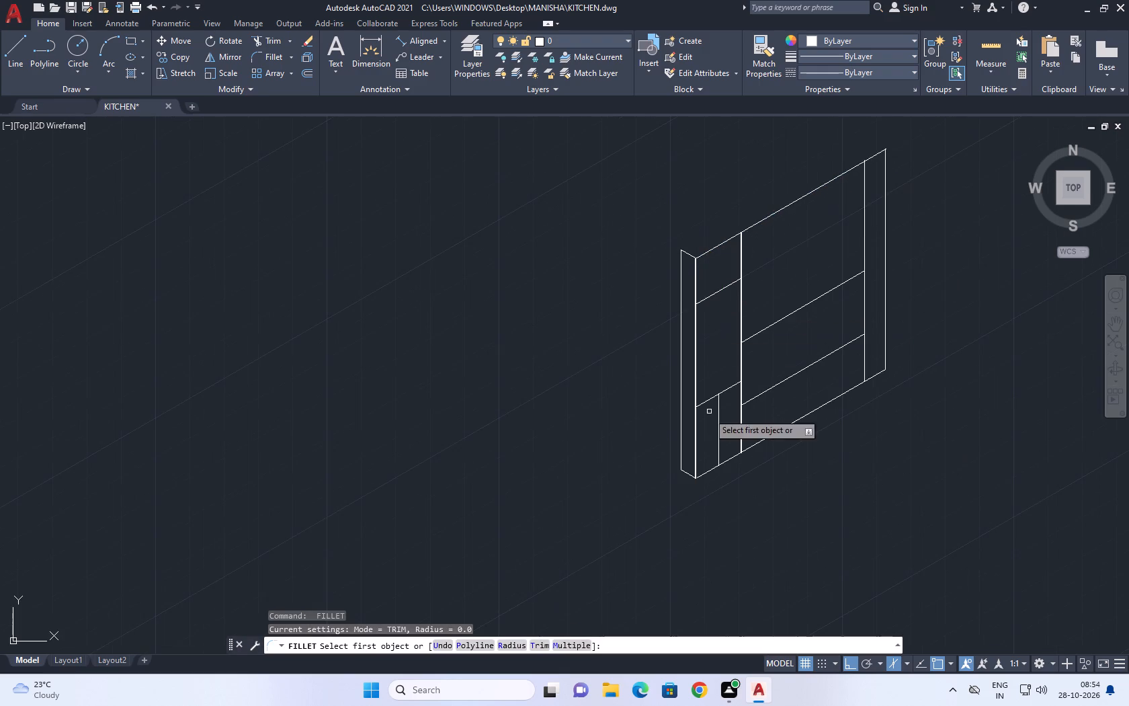
{"action": "scroll", "coordinate": [703, 425], "scroll_direction": "up", "scroll_amount": 4}
{"action": "middle_click_drag", "start_coordinate": [722, 455], "coordinate": [605, 62]}
{"action": "scroll", "coordinate": [536, 377], "scroll_direction": "up", "scroll_amount": 2}
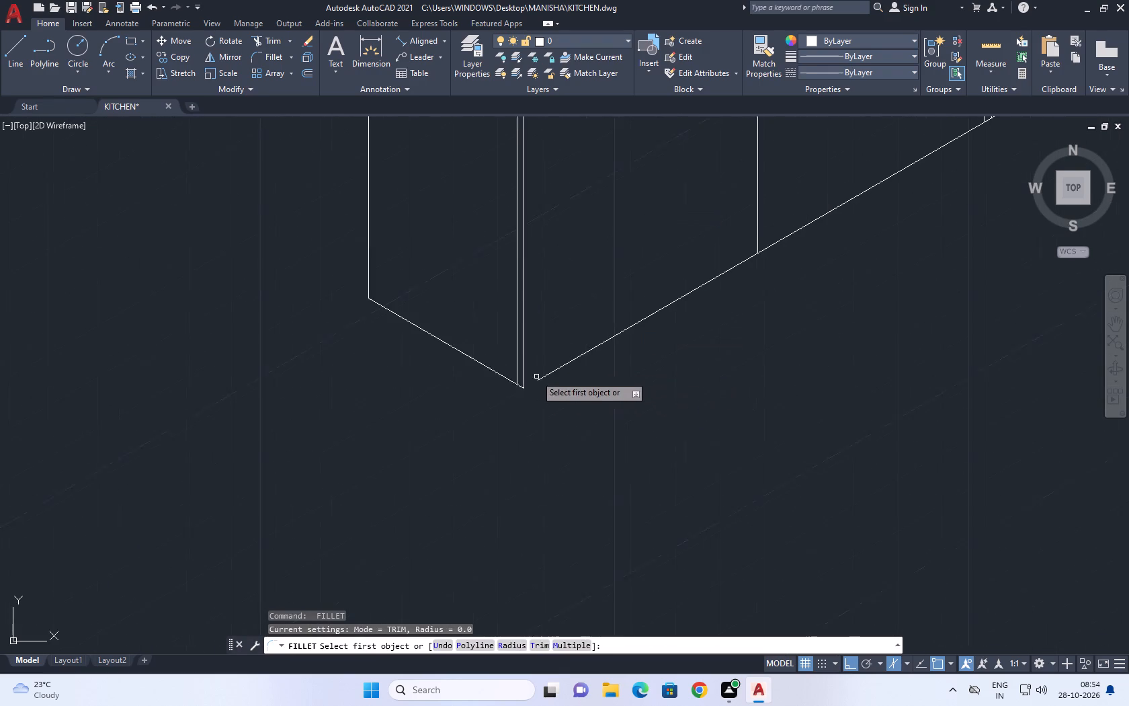
{"action": "left_click", "coordinate": [518, 370]}
{"action": "left_click", "coordinate": [515, 368]}
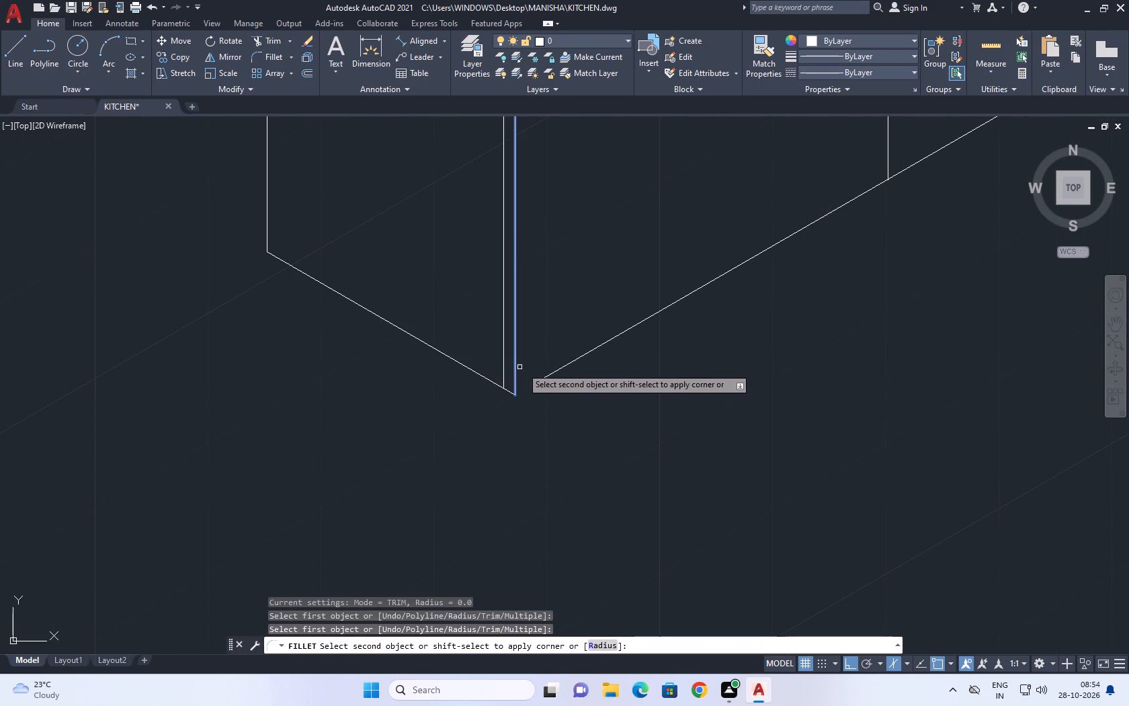
{"action": "left_click", "coordinate": [545, 377]}
Examine the wall's vertical and horizontal divisions and the doubled panel edges across the isometric view.
{"action": "scroll", "coordinate": [577, 378], "scroll_direction": "down", "scroll_amount": 2}
{"action": "middle_click_drag", "start_coordinate": [681, 218], "coordinate": [588, 391]}
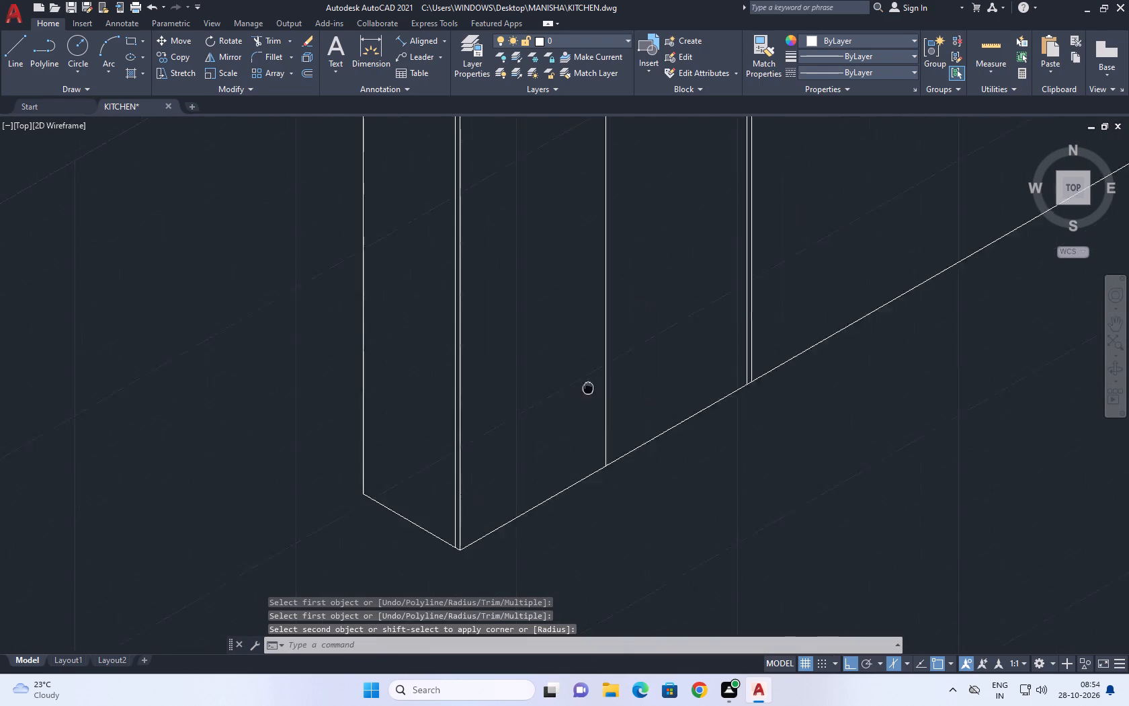
{"action": "middle_click_drag", "start_coordinate": [588, 391], "coordinate": [593, 415]}
{"action": "middle_click", "coordinate": [597, 426]}
{"action": "scroll", "coordinate": [633, 468], "scroll_direction": "down", "scroll_amount": 2}
{"action": "middle_click_drag", "start_coordinate": [678, 311], "coordinate": [596, 468]}
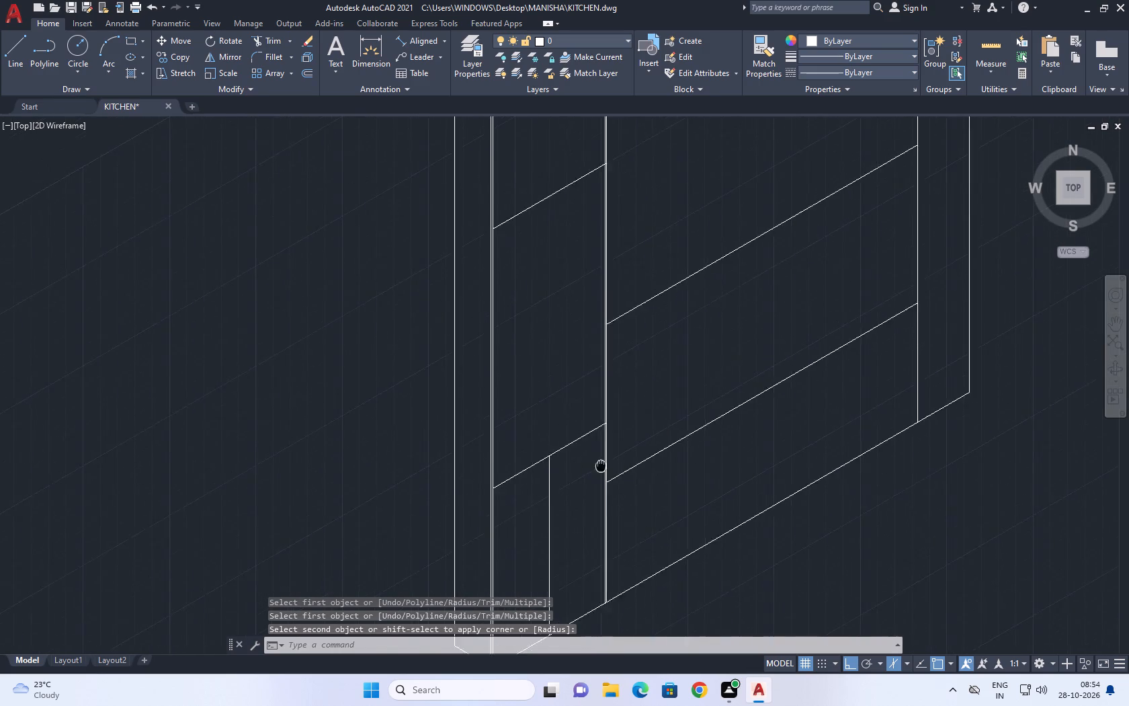
{"action": "middle_click_drag", "start_coordinate": [596, 468], "coordinate": [553, 460]}
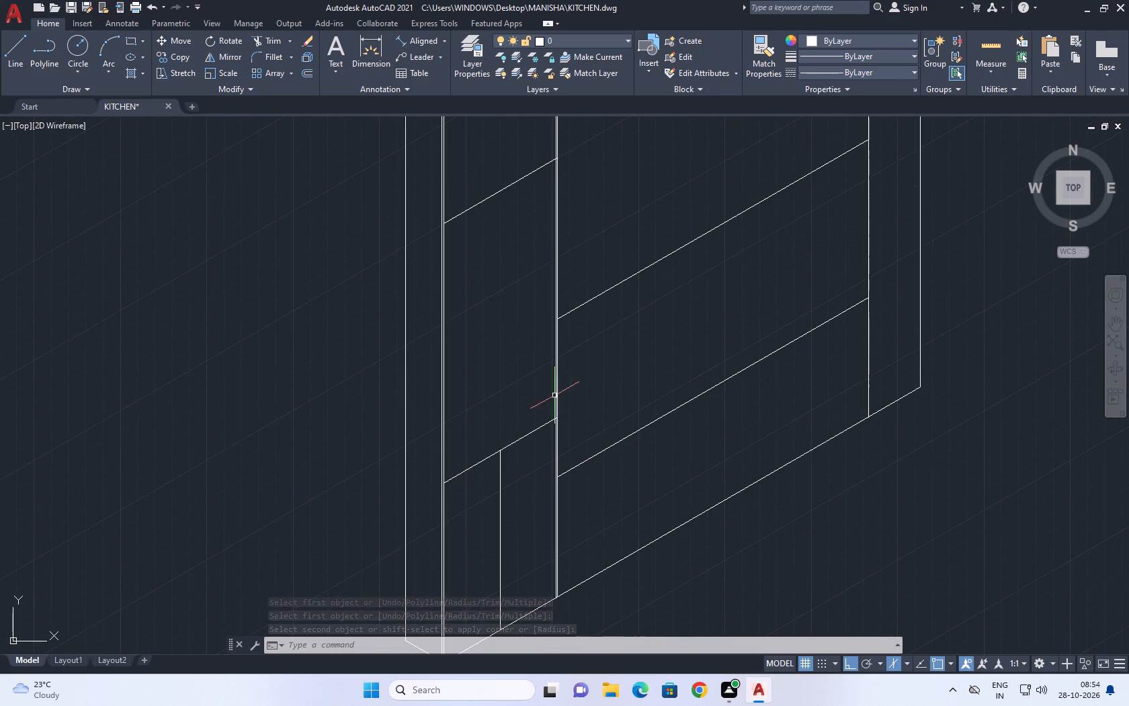
{"action": "middle_click_drag", "start_coordinate": [538, 357], "coordinate": [536, 422]}
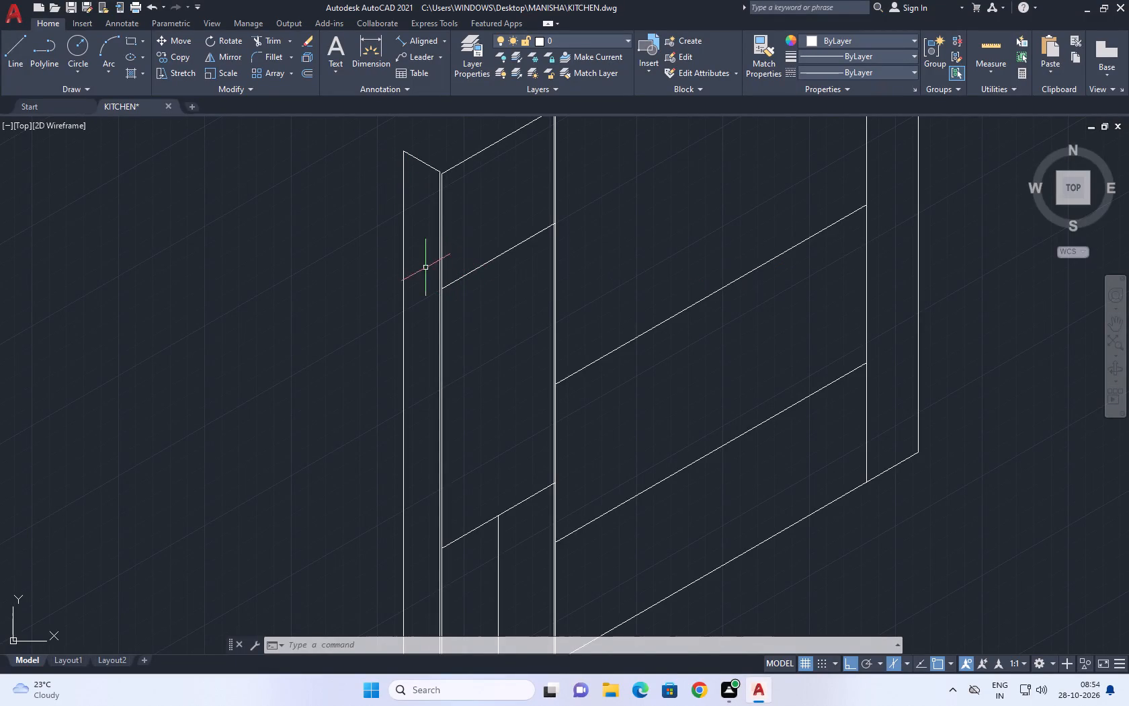
{"action": "middle_click_drag", "start_coordinate": [545, 219], "coordinate": [628, 306]}
{"action": "middle_click_drag", "start_coordinate": [632, 239], "coordinate": [634, 171]}
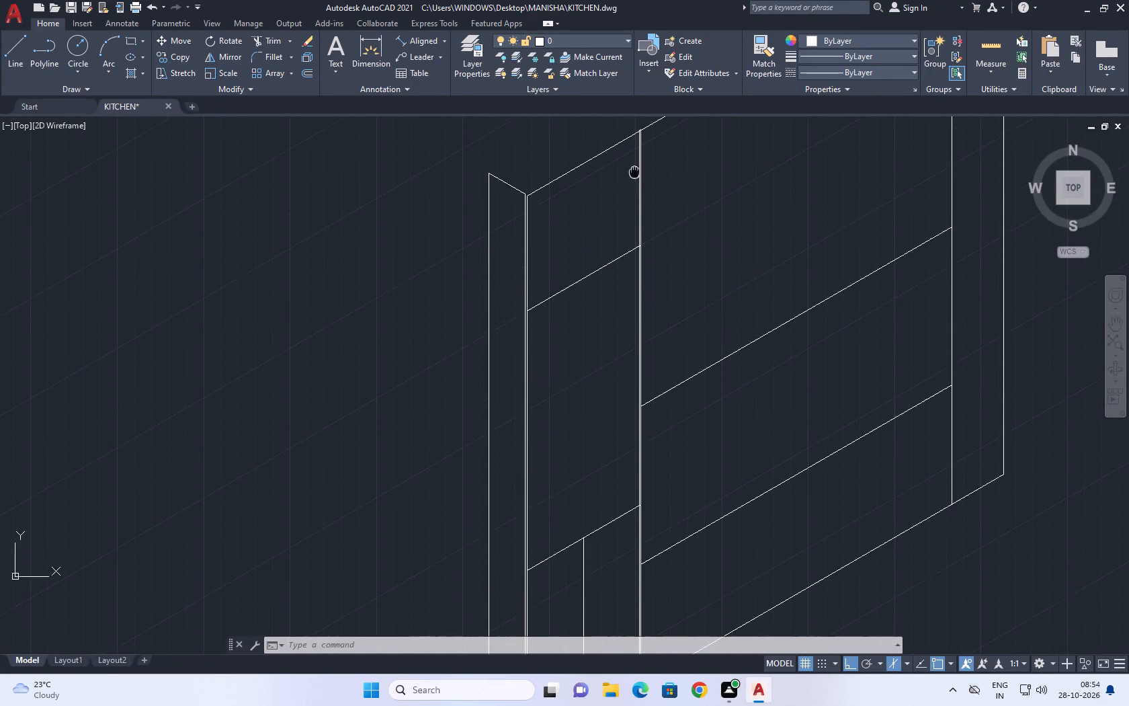
{"action": "middle_click_drag", "start_coordinate": [661, 379], "coordinate": [661, 208]}
{"action": "scroll", "coordinate": [607, 391], "scroll_direction": "down", "scroll_amount": 1}
{"action": "middle_click_drag", "start_coordinate": [703, 306], "coordinate": [677, 411]}
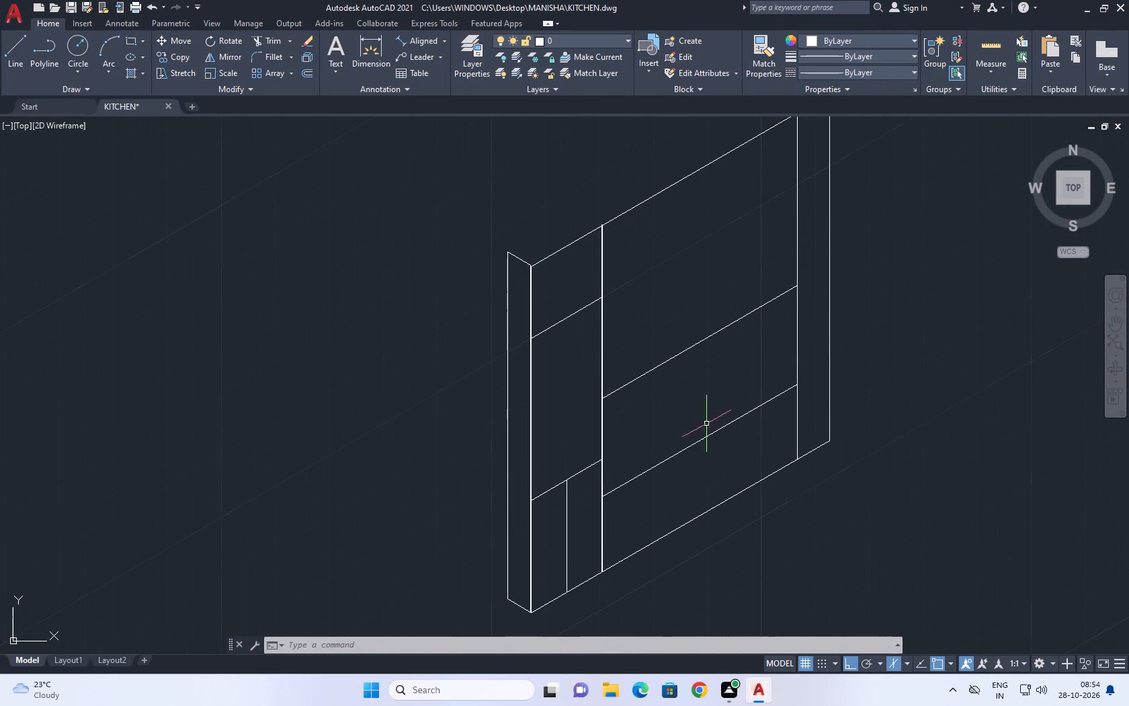
Extend the wall's top line past the 1 cm copy to the side panel's inner vertical edge.
{"action": "scroll", "coordinate": [522, 276], "scroll_direction": "up", "scroll_amount": 3}
{"action": "middle_click_drag", "start_coordinate": [571, 305], "coordinate": [541, 334]}
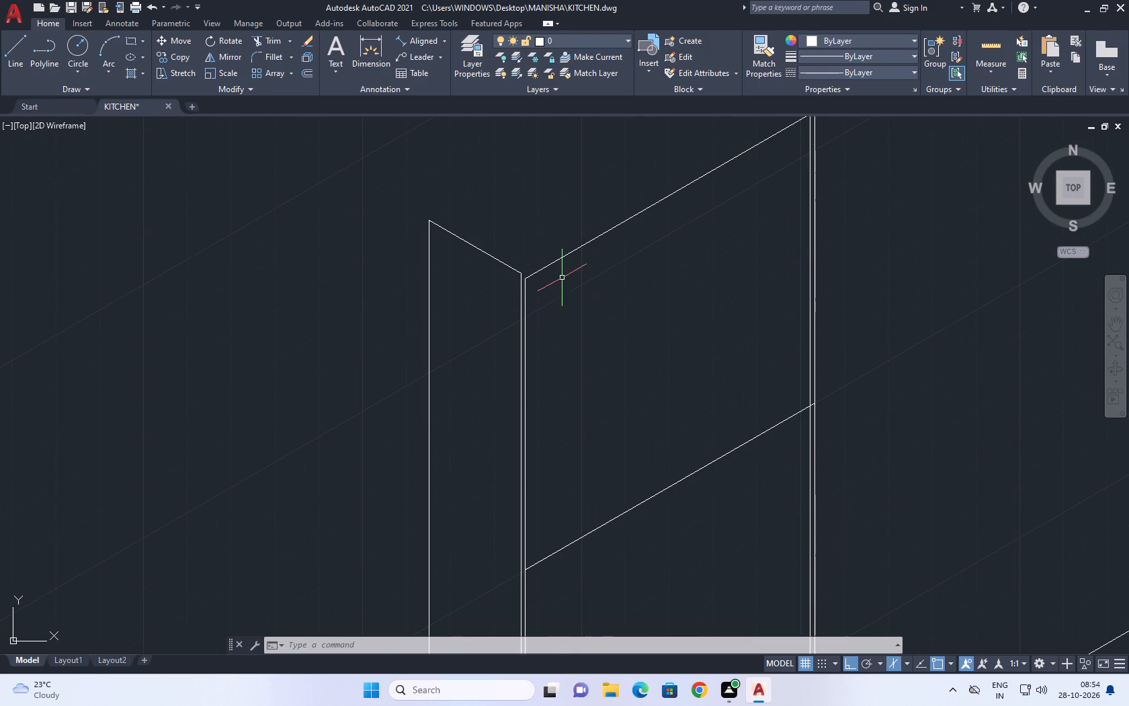
{"action": "type", "text": "EX"}
{"action": "key", "text": "space"}
{"action": "left_click", "coordinate": [539, 190]}
{"action": "left_click", "coordinate": [560, 284]}
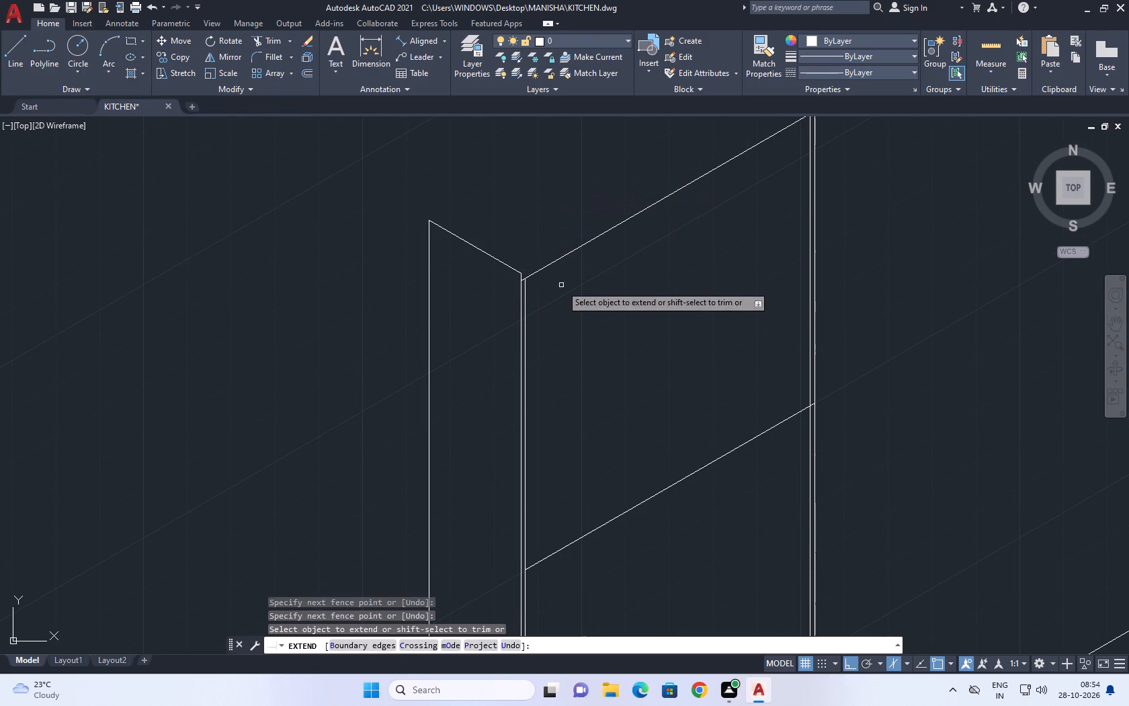
{"action": "key", "text": "Escape"}
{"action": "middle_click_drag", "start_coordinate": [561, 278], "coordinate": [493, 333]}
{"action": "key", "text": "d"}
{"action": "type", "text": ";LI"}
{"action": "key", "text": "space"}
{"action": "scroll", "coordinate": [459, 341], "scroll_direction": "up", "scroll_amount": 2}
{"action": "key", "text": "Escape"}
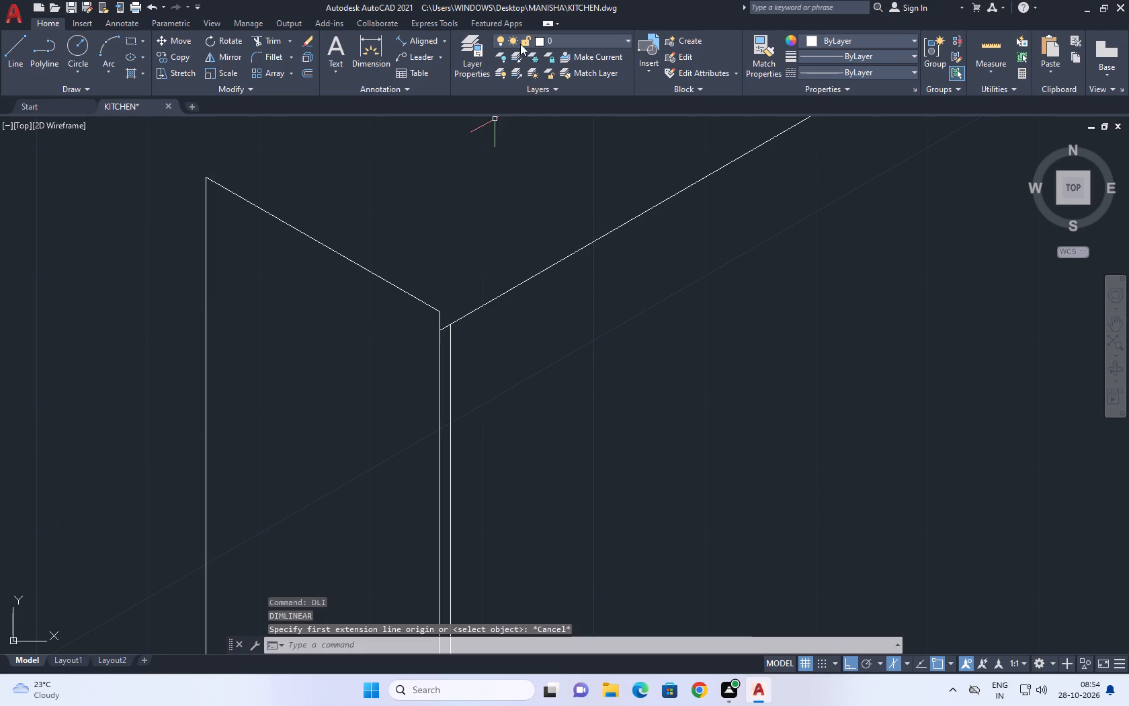
Add an aligned dimension along the wall's top line from the side panel's inner edge to the near line of the doubled divider.
{"action": "left_click", "coordinate": [436, 41]}
{"action": "scroll", "coordinate": [448, 335], "scroll_direction": "up", "scroll_amount": 2}
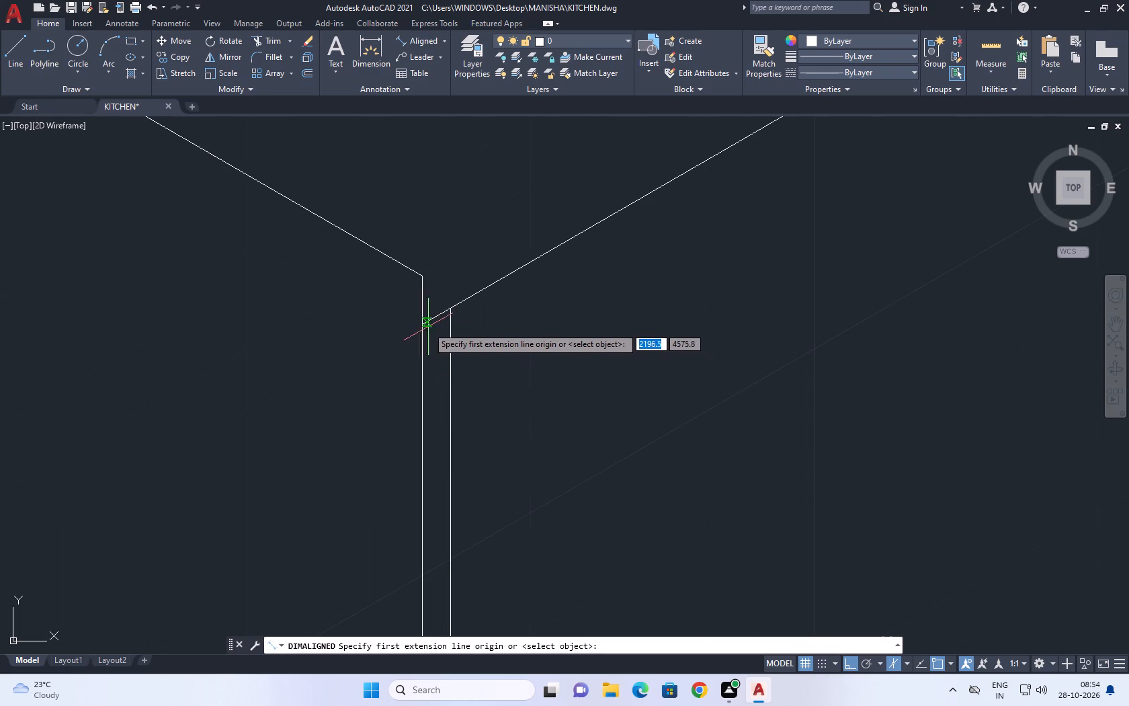
{"action": "left_click", "coordinate": [423, 325]}
{"action": "scroll", "coordinate": [533, 280], "scroll_direction": "down", "scroll_amount": 4}
{"action": "middle_click_drag", "start_coordinate": [649, 241], "coordinate": [499, 427]}
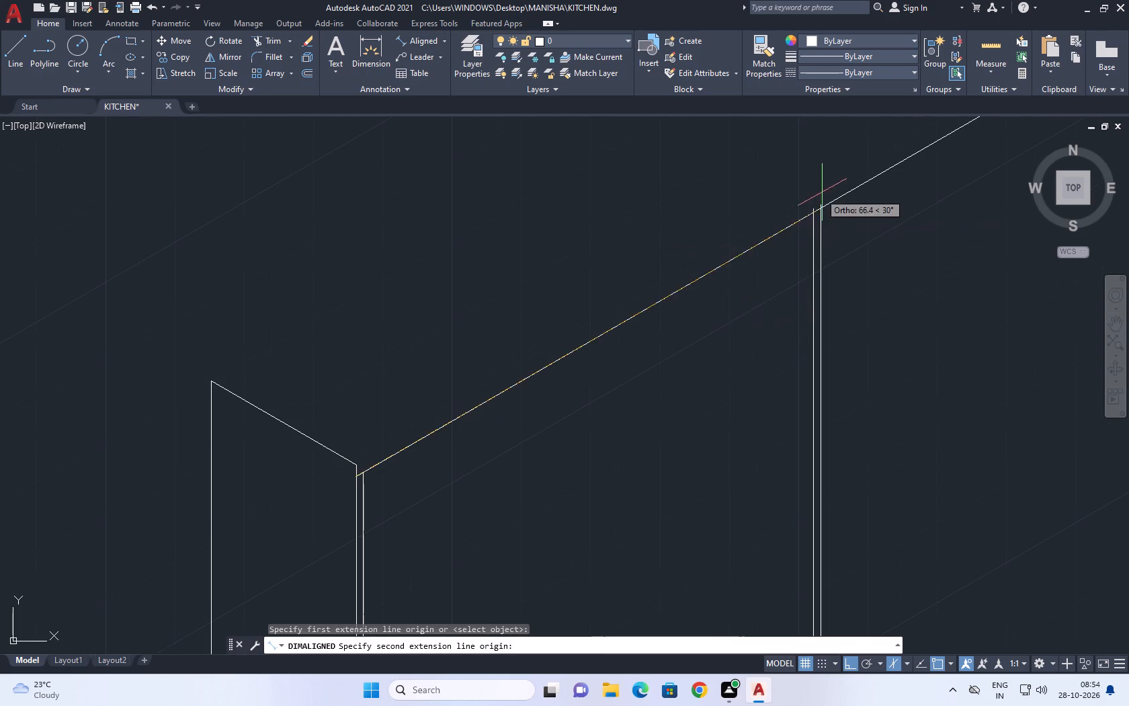
{"action": "scroll", "coordinate": [814, 198], "scroll_direction": "up", "scroll_amount": 3}
{"action": "left_click", "coordinate": [806, 237]}
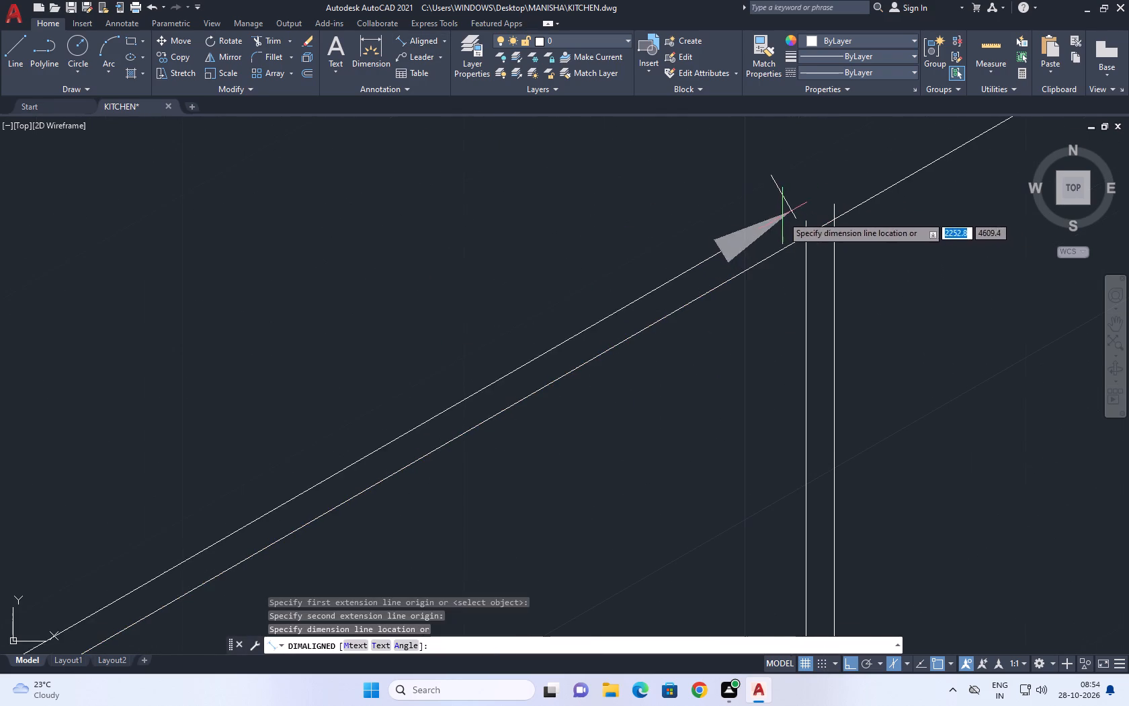
{"action": "left_click", "coordinate": [782, 216]}
Add an aligned dimension along the top line from the doubled divider's near line to the vertical division near the wall's far end.
{"action": "scroll", "coordinate": [701, 203], "scroll_direction": "down", "scroll_amount": 2}
{"action": "middle_click_drag", "start_coordinate": [701, 204], "coordinate": [701, 214]}
{"action": "middle_click_drag", "start_coordinate": [687, 257], "coordinate": [541, 375]}
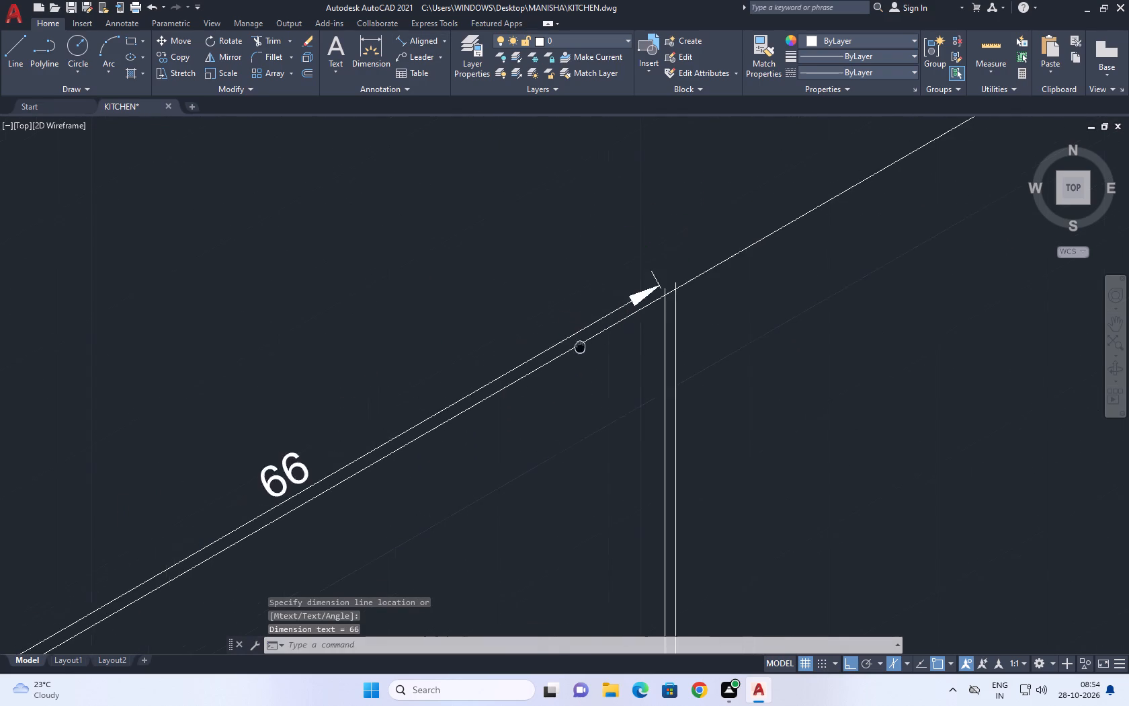
{"action": "middle_click_drag", "start_coordinate": [541, 375], "coordinate": [493, 397]}
{"action": "key", "text": "space"}
{"action": "scroll", "coordinate": [564, 362], "scroll_direction": "up", "scroll_amount": 3}
{"action": "left_click", "coordinate": [493, 383]}
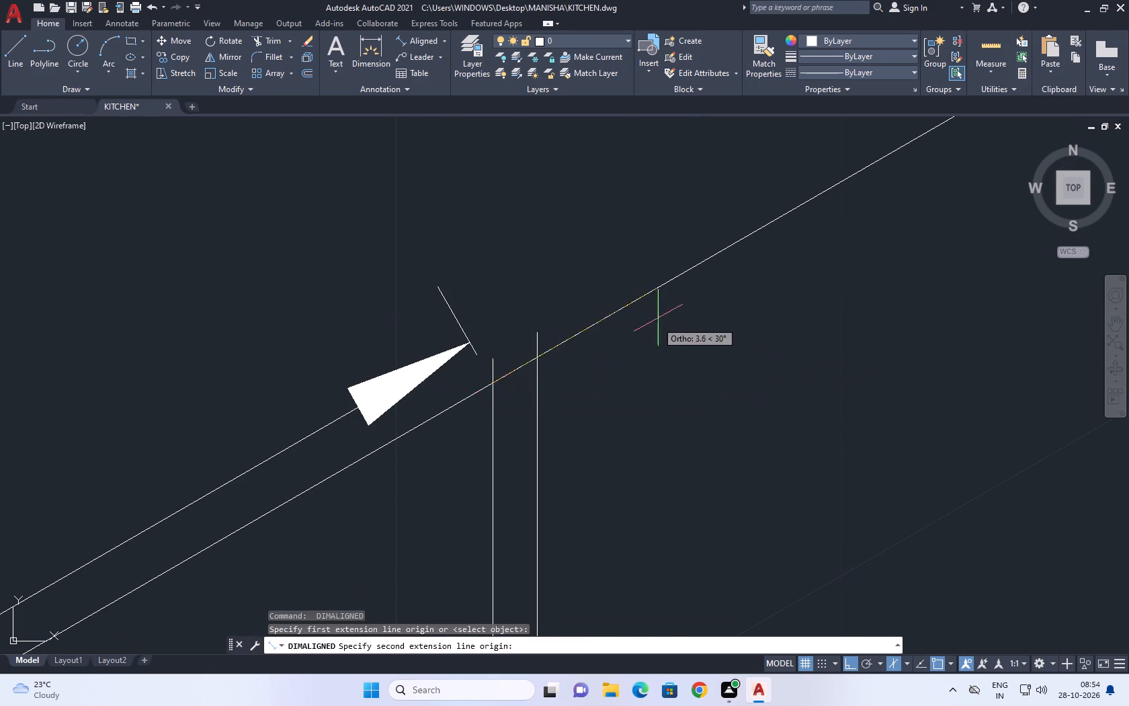
{"action": "scroll", "coordinate": [659, 315], "scroll_direction": "down", "scroll_amount": 5}
{"action": "middle_click_drag", "start_coordinate": [686, 249], "coordinate": [432, 338]}
{"action": "middle_click_drag", "start_coordinate": [722, 201], "coordinate": [432, 347]}
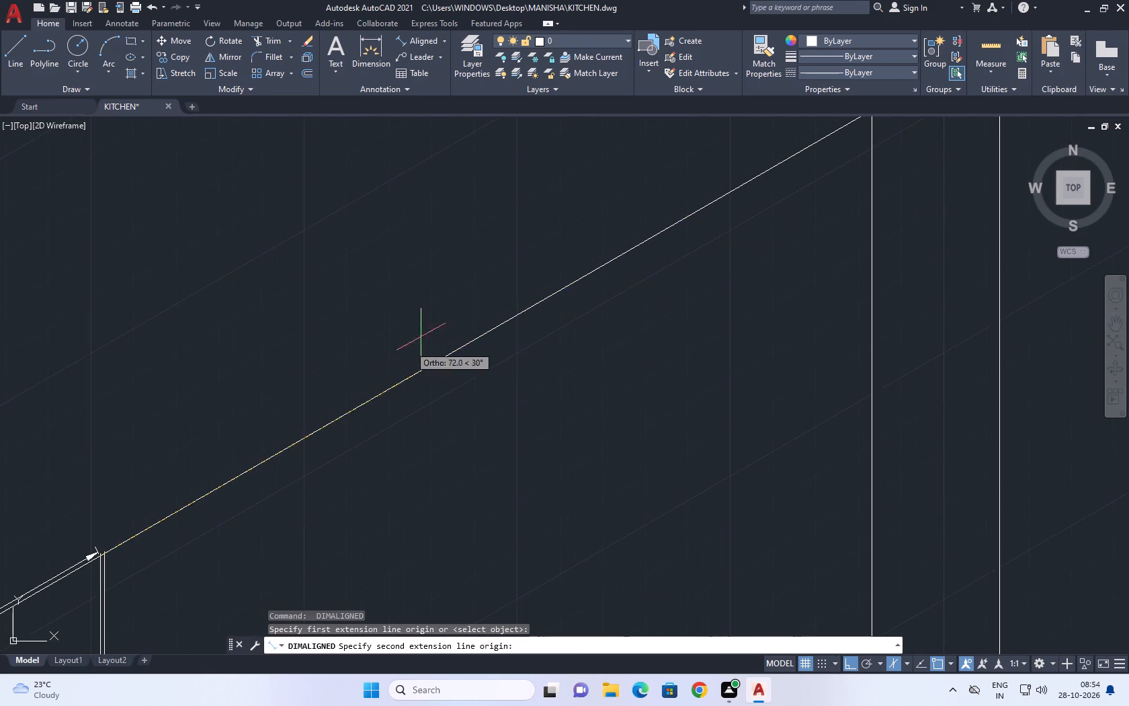
{"action": "scroll", "coordinate": [646, 251], "scroll_direction": "down", "scroll_amount": 4}
{"action": "scroll", "coordinate": [681, 237], "scroll_direction": "up", "scroll_amount": 3}
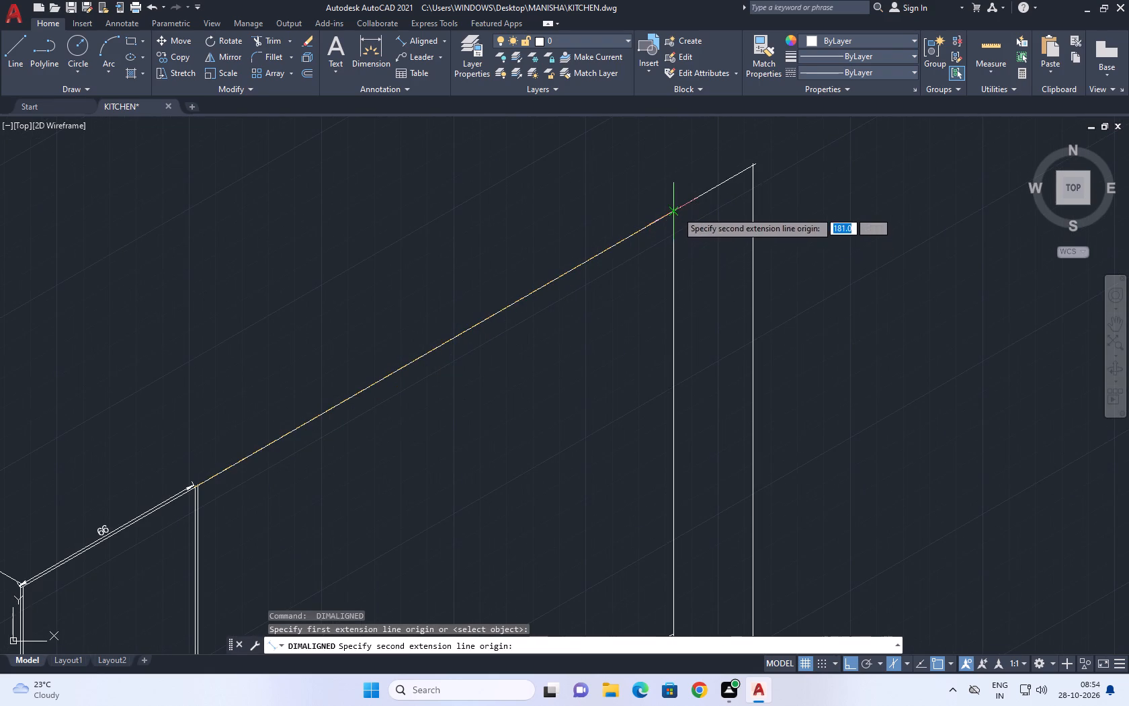
{"action": "left_click", "coordinate": [677, 211]}
{"action": "left_click", "coordinate": [664, 191]}
Move the dimension of the wide section so its start point sits on the doubled divider's far line.
{"action": "middle_click_drag", "start_coordinate": [701, 196], "coordinate": [685, 227]}
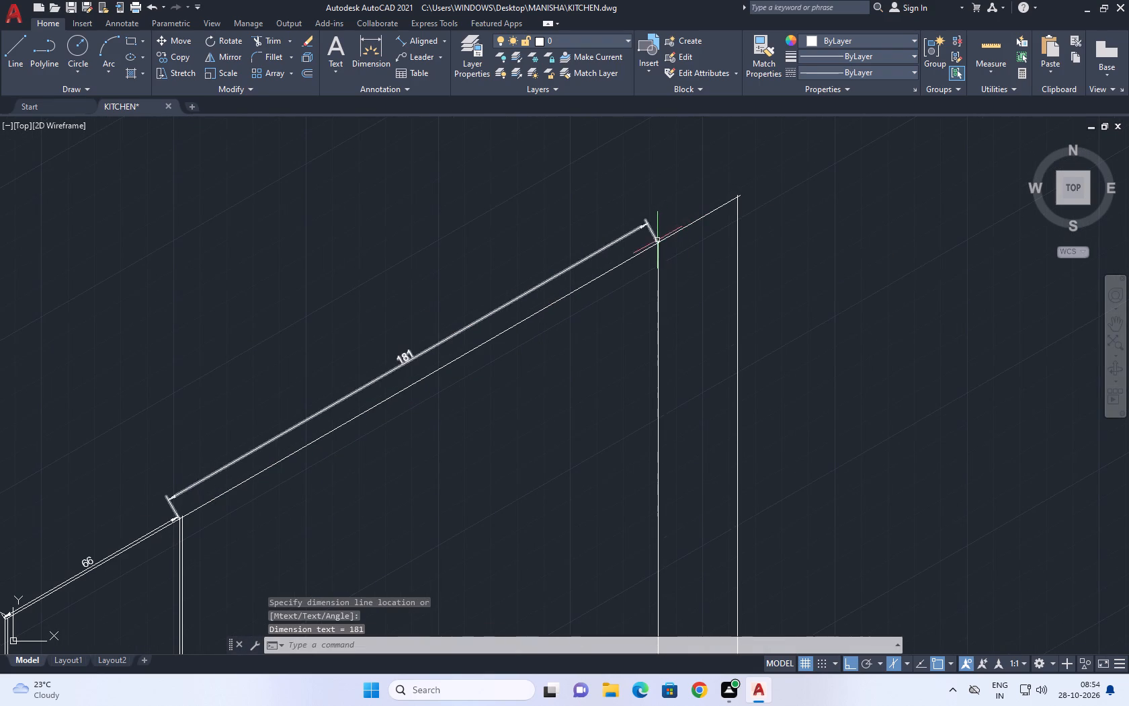
{"action": "middle_click_drag", "start_coordinate": [266, 387], "coordinate": [474, 280]}
{"action": "scroll", "coordinate": [362, 424], "scroll_direction": "up", "scroll_amount": 1}
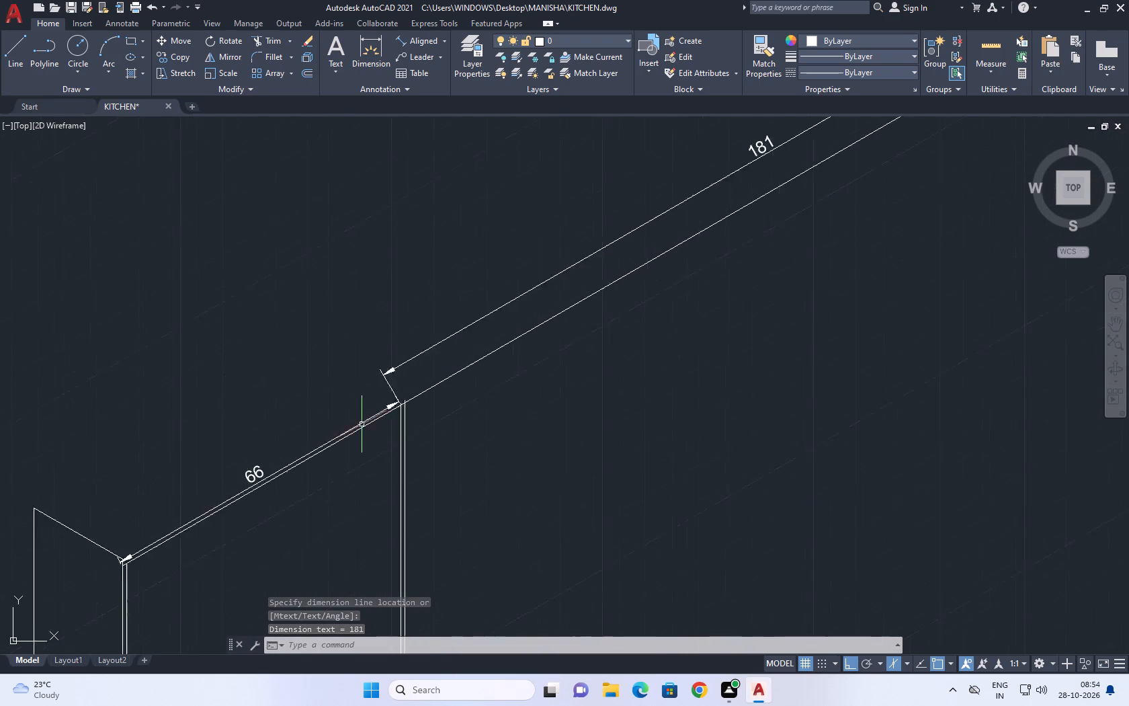
{"action": "scroll", "coordinate": [362, 424], "scroll_direction": "up", "scroll_amount": 2}
{"action": "scroll", "coordinate": [453, 376], "scroll_direction": "up", "scroll_amount": 2}
{"action": "left_click_drag", "start_coordinate": [434, 315], "coordinate": [423, 303]}
{"action": "left_click", "coordinate": [376, 279]}
{"action": "key", "text": "m"}
{"action": "key", "text": "space"}
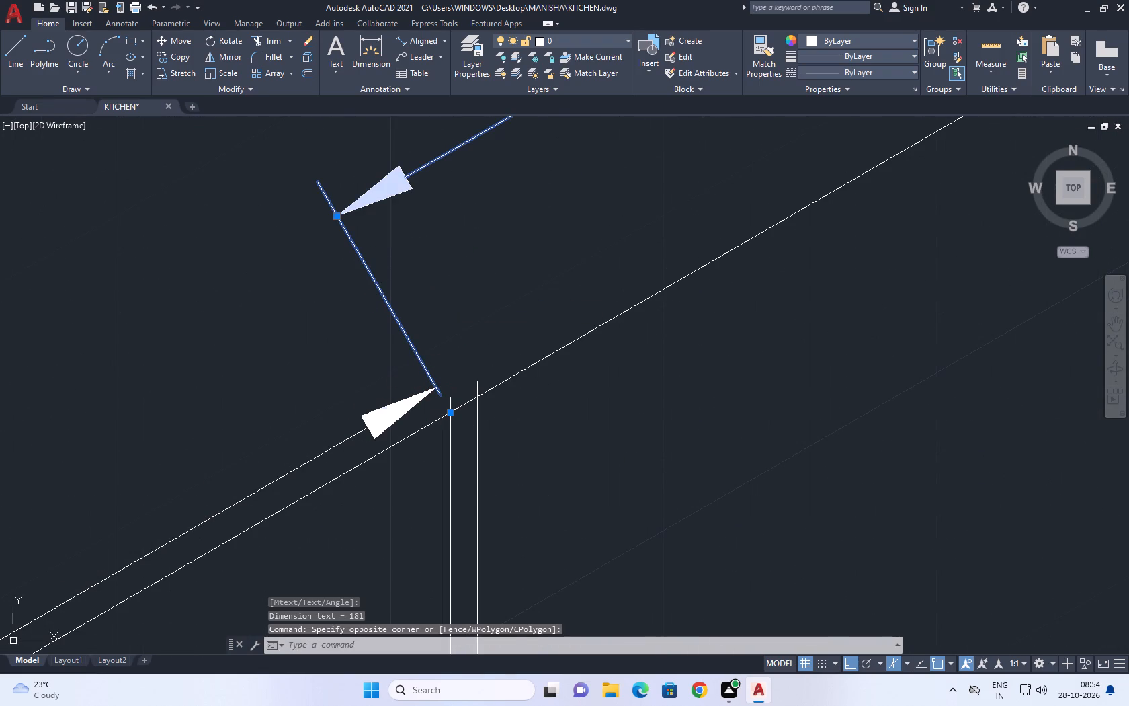
{"action": "left_click", "coordinate": [449, 411]}
{"action": "left_click", "coordinate": [478, 398]}
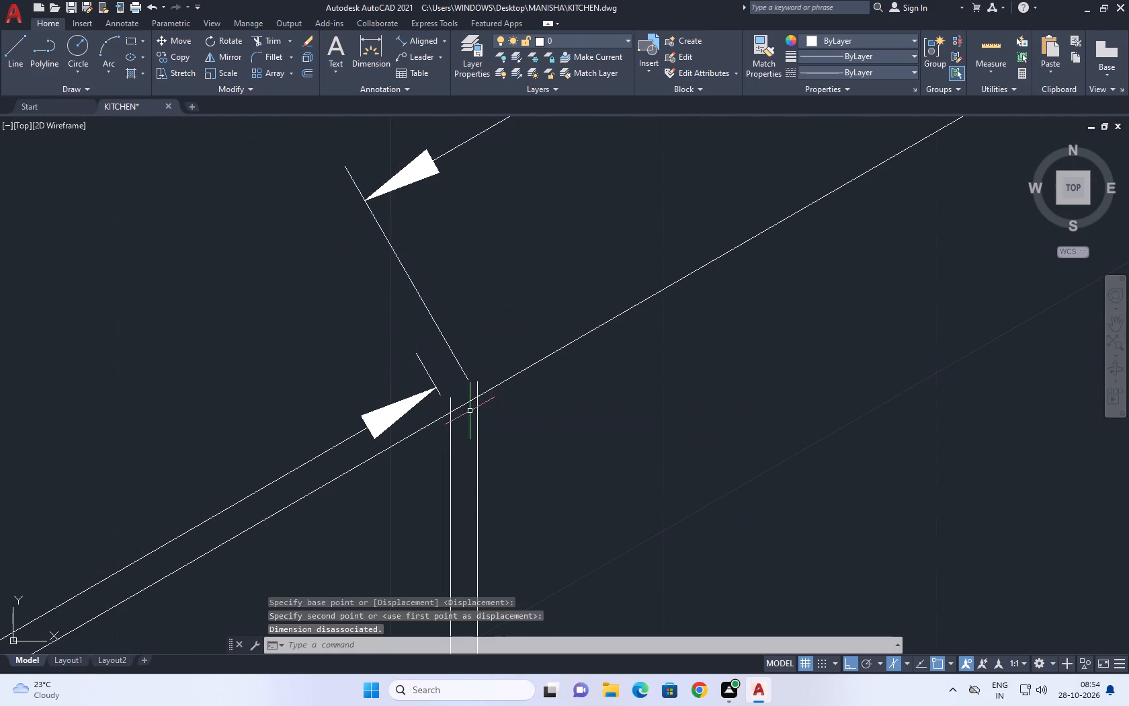
Stretch the far end of the wide section's dimension back onto the vertical division's top intersection.
{"action": "scroll", "coordinate": [425, 399], "scroll_direction": "down", "scroll_amount": 4}
{"action": "middle_click_drag", "start_coordinate": [619, 329], "coordinate": [482, 405]}
{"action": "scroll", "coordinate": [466, 410], "scroll_direction": "down", "scroll_amount": 3}
{"action": "scroll", "coordinate": [607, 303], "scroll_direction": "up", "scroll_amount": 3}
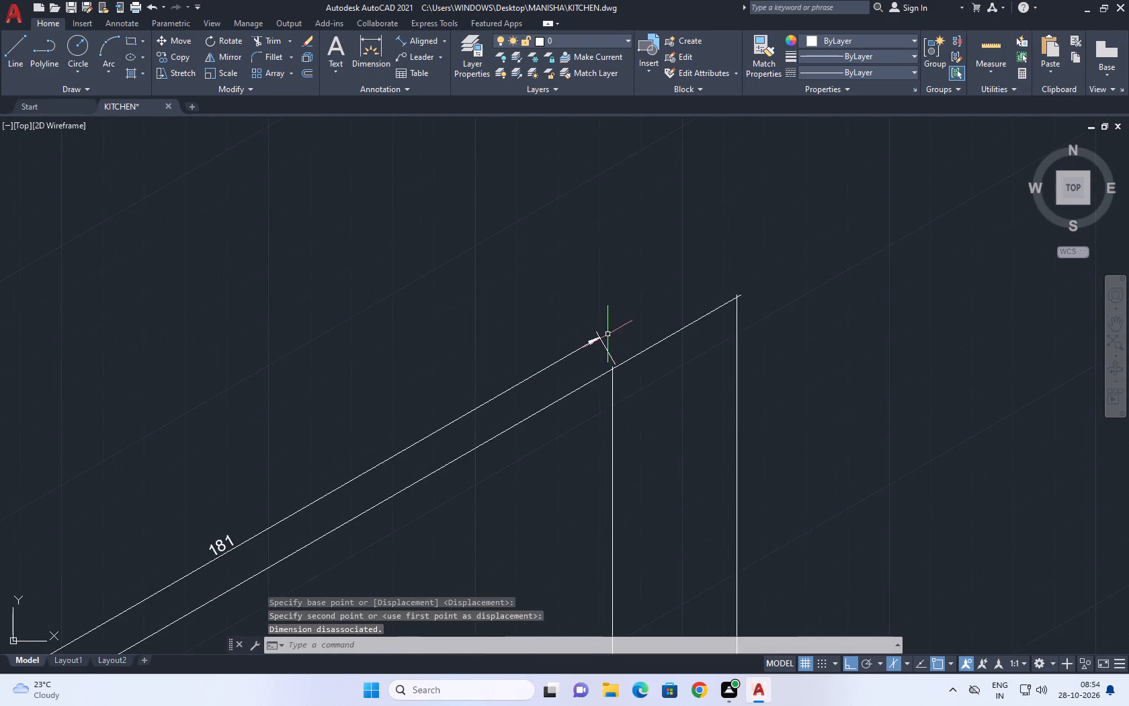
{"action": "scroll", "coordinate": [608, 349], "scroll_direction": "up", "scroll_amount": 2}
{"action": "left_click_drag", "start_coordinate": [622, 340], "coordinate": [581, 327]}
{"action": "left_click_drag", "start_coordinate": [575, 349], "coordinate": [575, 342]}
{"action": "scroll", "coordinate": [616, 393], "scroll_direction": "up", "scroll_amount": 2}
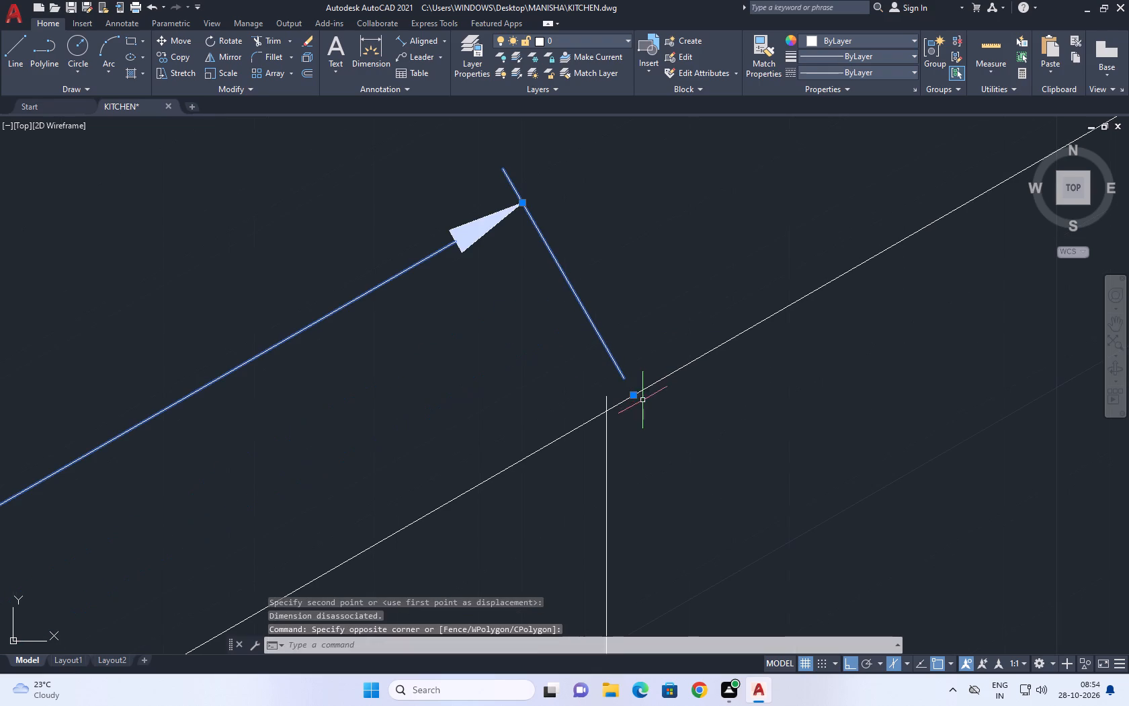
{"action": "left_click", "coordinate": [631, 393]}
{"action": "left_click", "coordinate": [605, 411]}
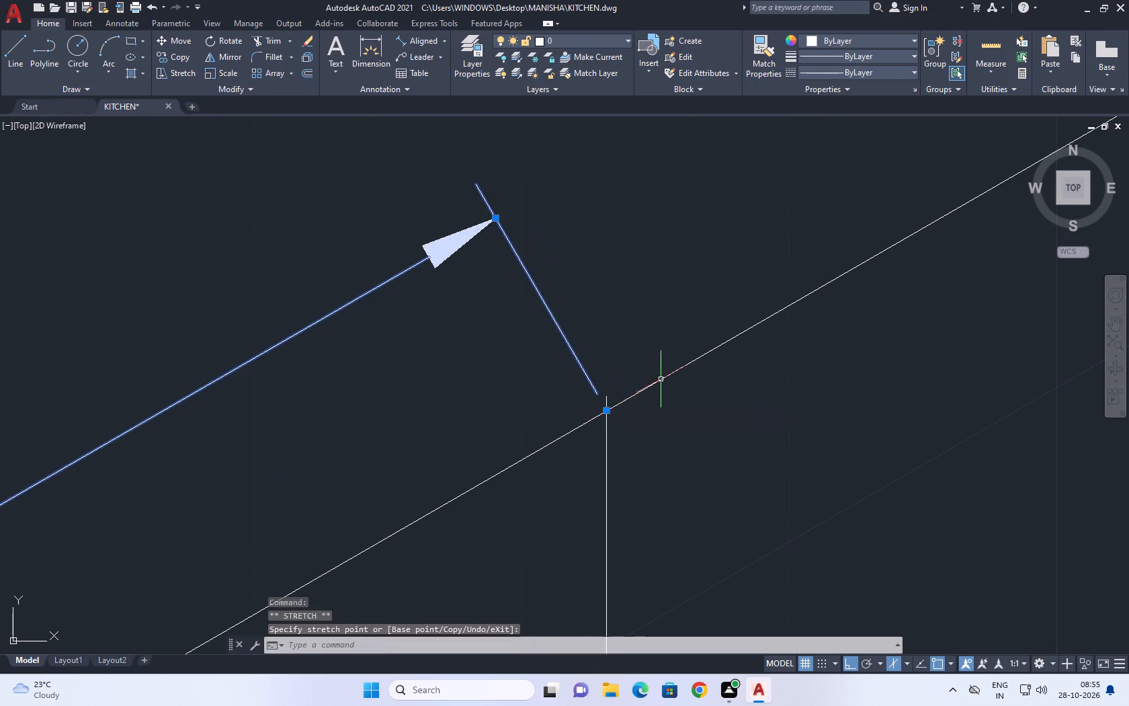
Add an aligned dimension along the top line from the vertical division to the wall's far end, in line with the wide section's dimension.
{"action": "scroll", "coordinate": [661, 379], "scroll_direction": "down", "scroll_amount": 5}
{"action": "key", "text": "Escape"}
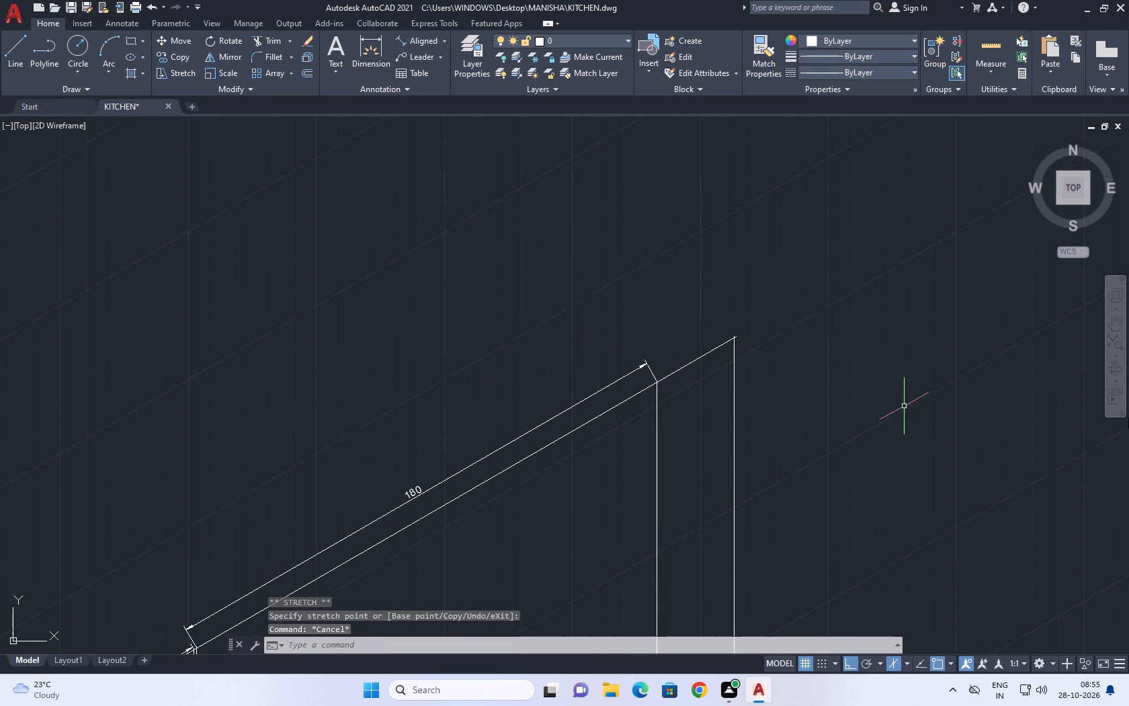
{"action": "left_click", "coordinate": [425, 43]}
{"action": "scroll", "coordinate": [654, 383], "scroll_direction": "up", "scroll_amount": 3}
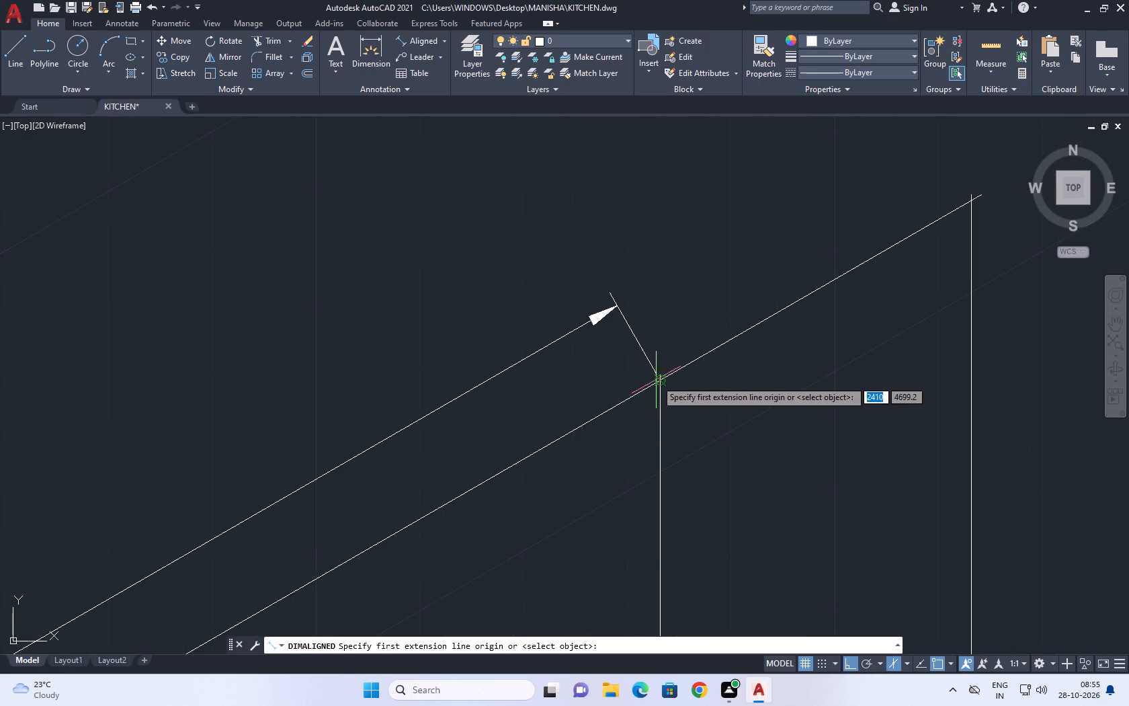
{"action": "left_click", "coordinate": [659, 379]}
{"action": "middle_click_drag", "start_coordinate": [731, 301], "coordinate": [459, 390]}
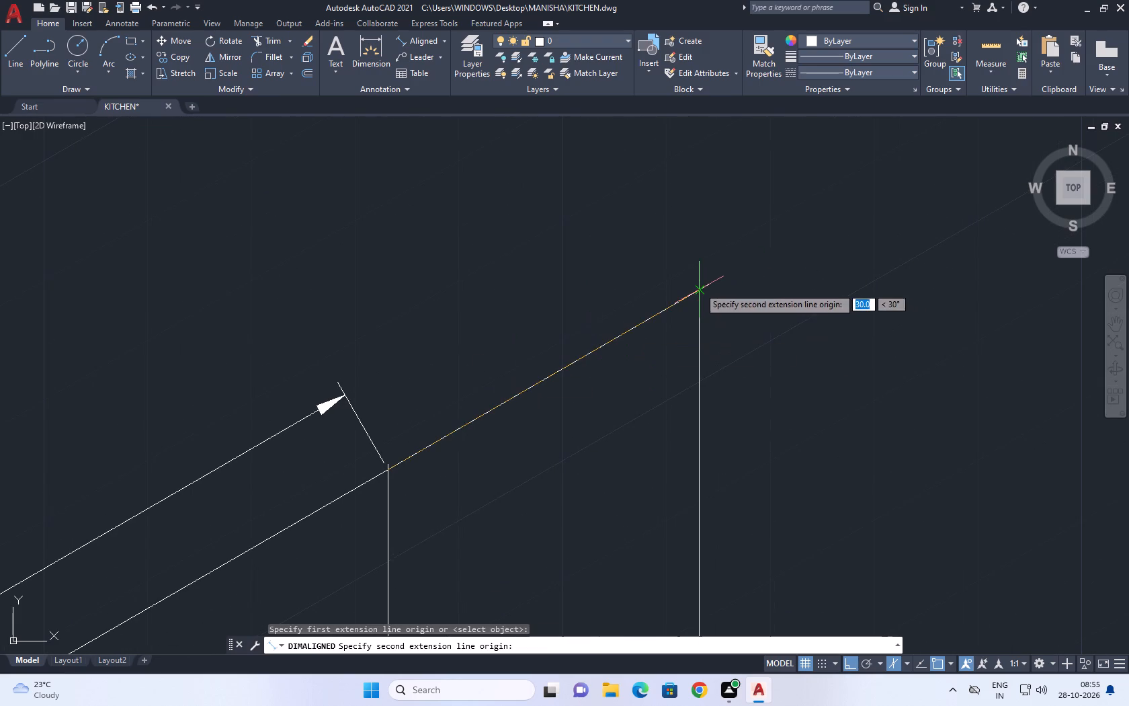
{"action": "left_click", "coordinate": [699, 287]}
{"action": "left_click", "coordinate": [341, 398]}
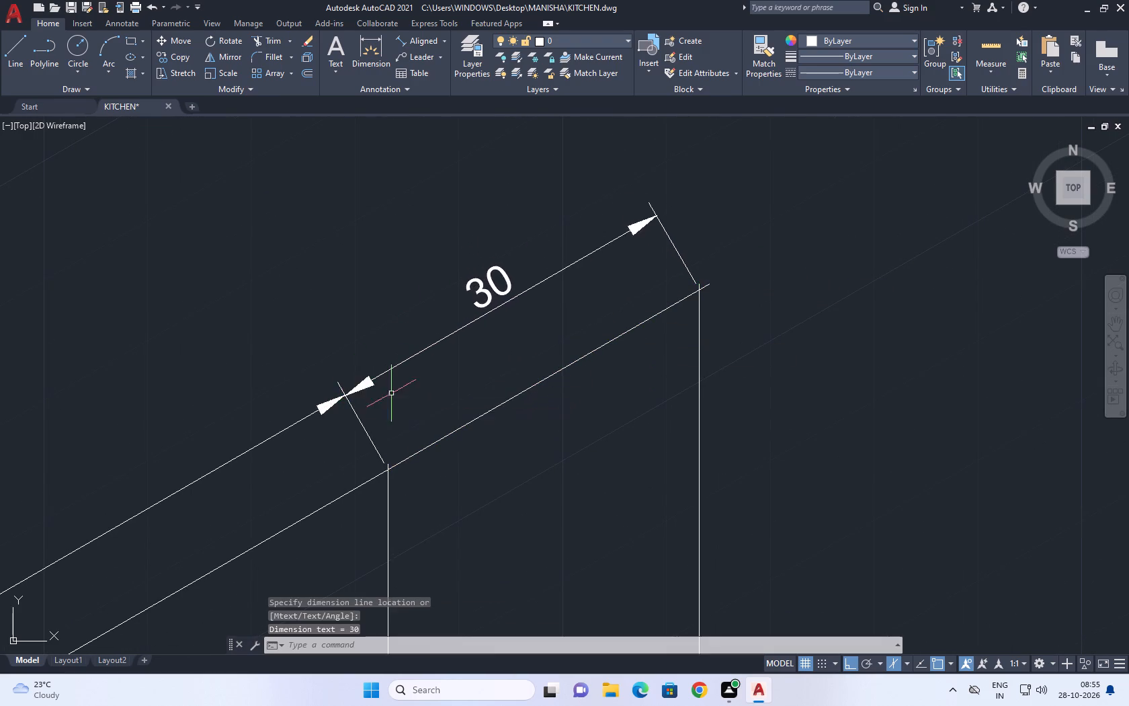
{"action": "scroll", "coordinate": [511, 299], "scroll_direction": "down", "scroll_amount": 5}
{"action": "middle_click_drag", "start_coordinate": [543, 322], "coordinate": [592, 285]}
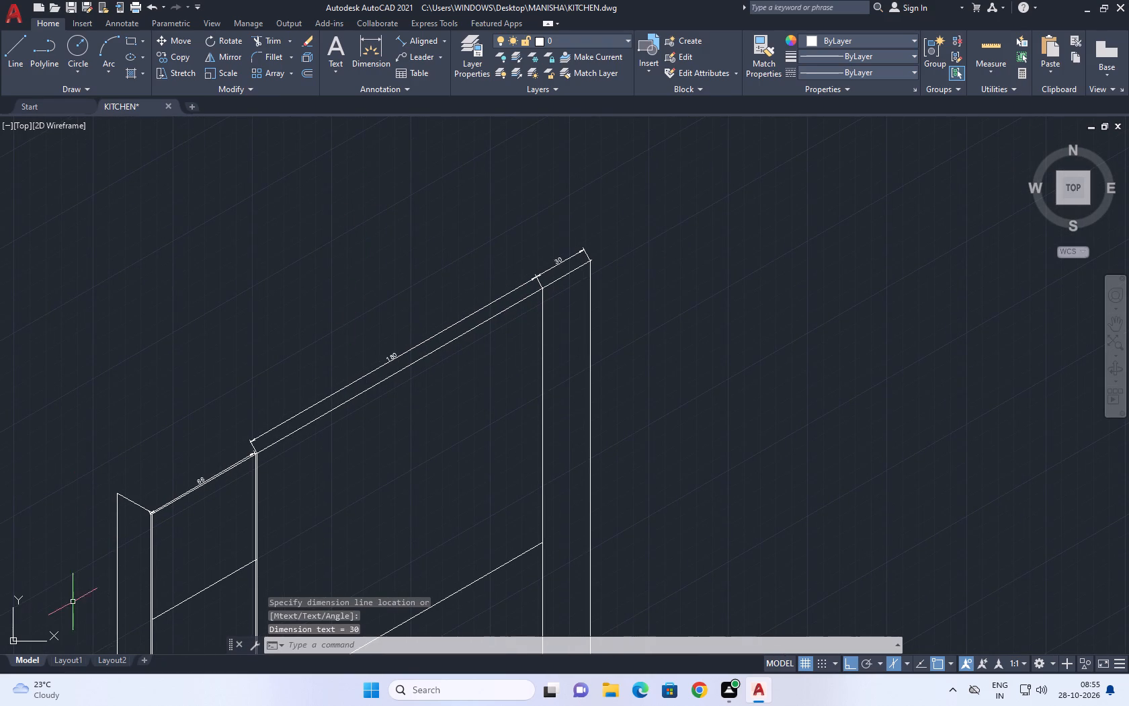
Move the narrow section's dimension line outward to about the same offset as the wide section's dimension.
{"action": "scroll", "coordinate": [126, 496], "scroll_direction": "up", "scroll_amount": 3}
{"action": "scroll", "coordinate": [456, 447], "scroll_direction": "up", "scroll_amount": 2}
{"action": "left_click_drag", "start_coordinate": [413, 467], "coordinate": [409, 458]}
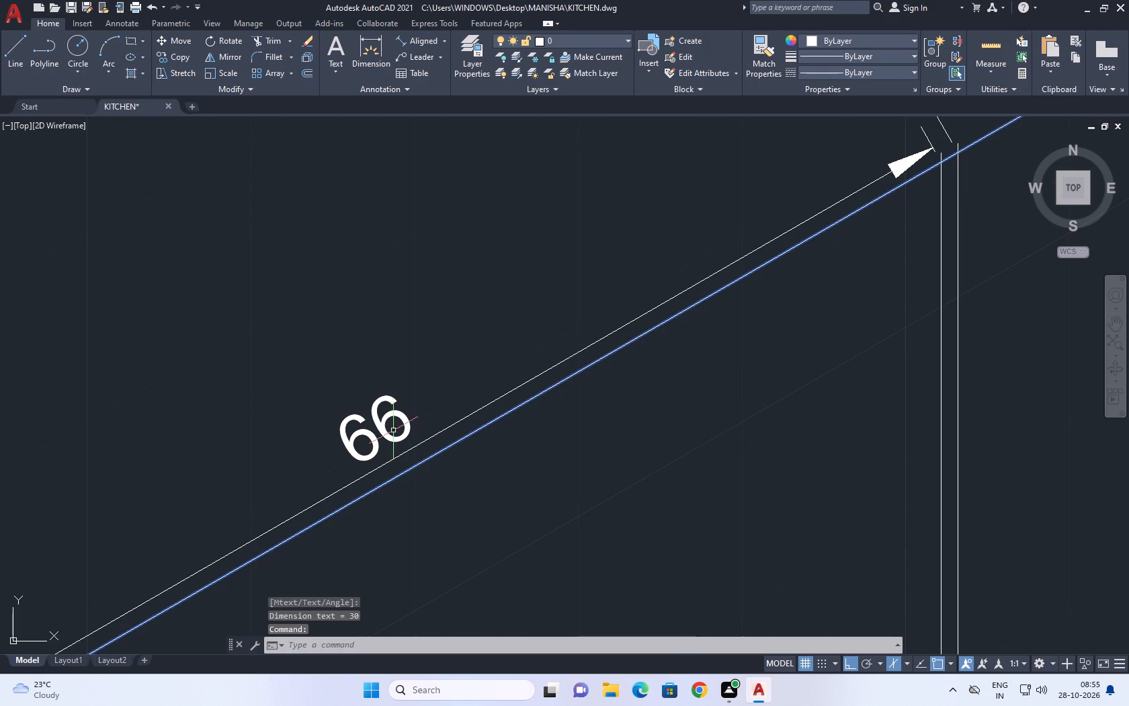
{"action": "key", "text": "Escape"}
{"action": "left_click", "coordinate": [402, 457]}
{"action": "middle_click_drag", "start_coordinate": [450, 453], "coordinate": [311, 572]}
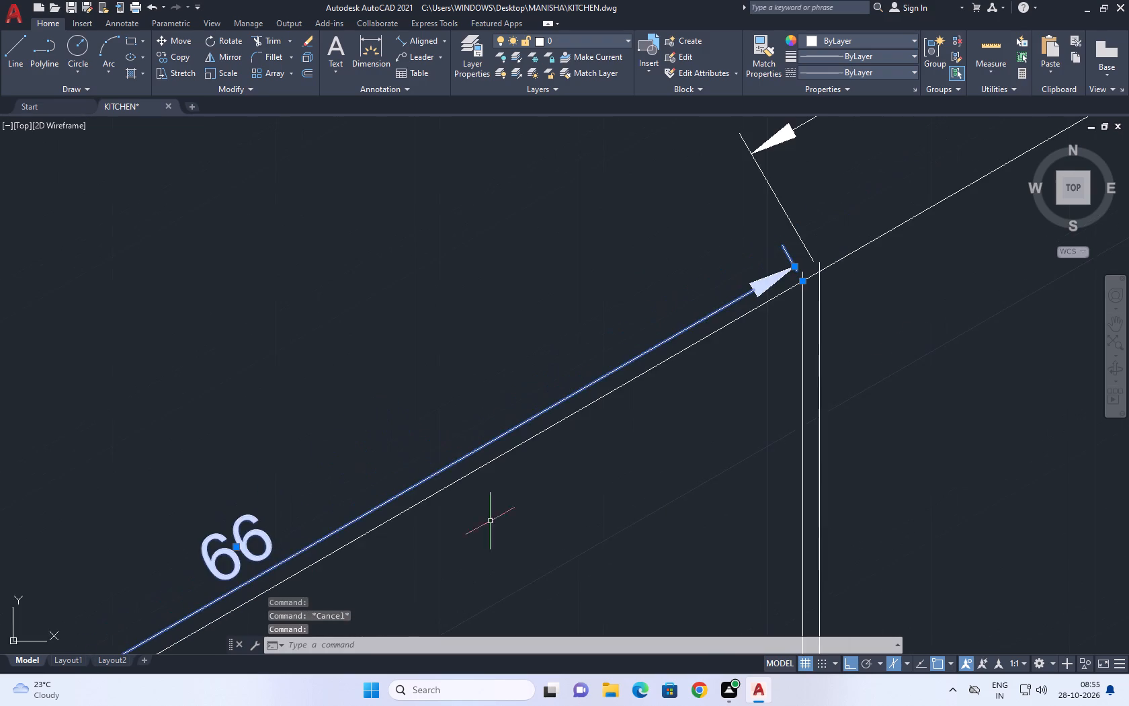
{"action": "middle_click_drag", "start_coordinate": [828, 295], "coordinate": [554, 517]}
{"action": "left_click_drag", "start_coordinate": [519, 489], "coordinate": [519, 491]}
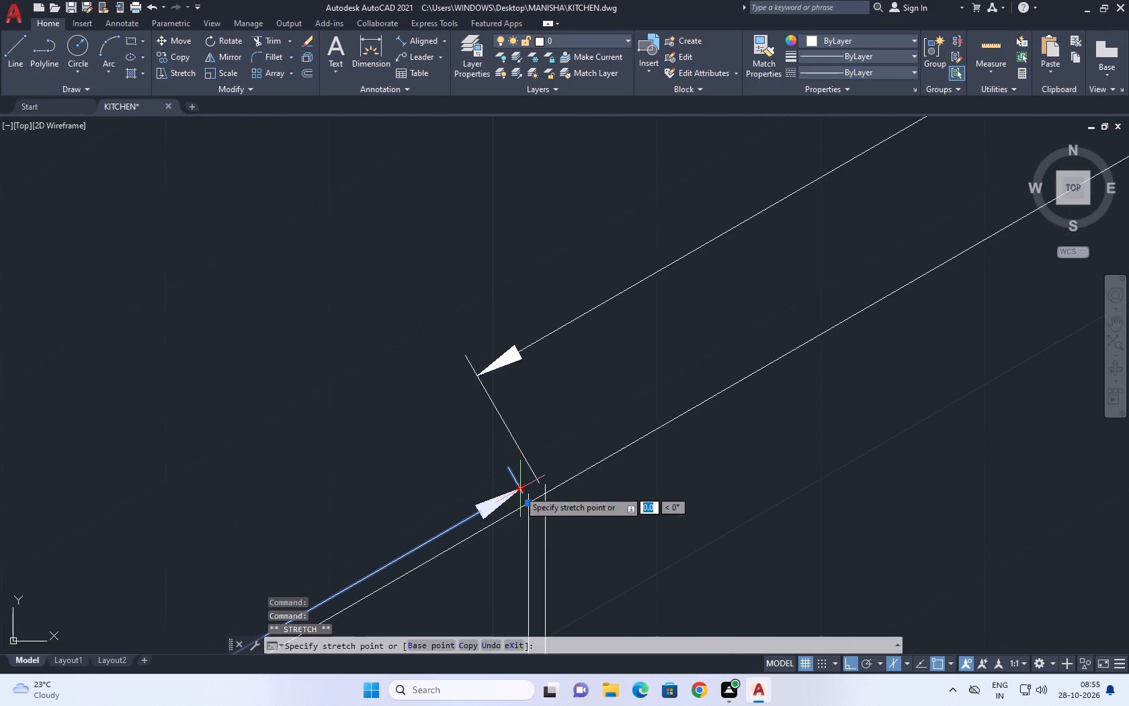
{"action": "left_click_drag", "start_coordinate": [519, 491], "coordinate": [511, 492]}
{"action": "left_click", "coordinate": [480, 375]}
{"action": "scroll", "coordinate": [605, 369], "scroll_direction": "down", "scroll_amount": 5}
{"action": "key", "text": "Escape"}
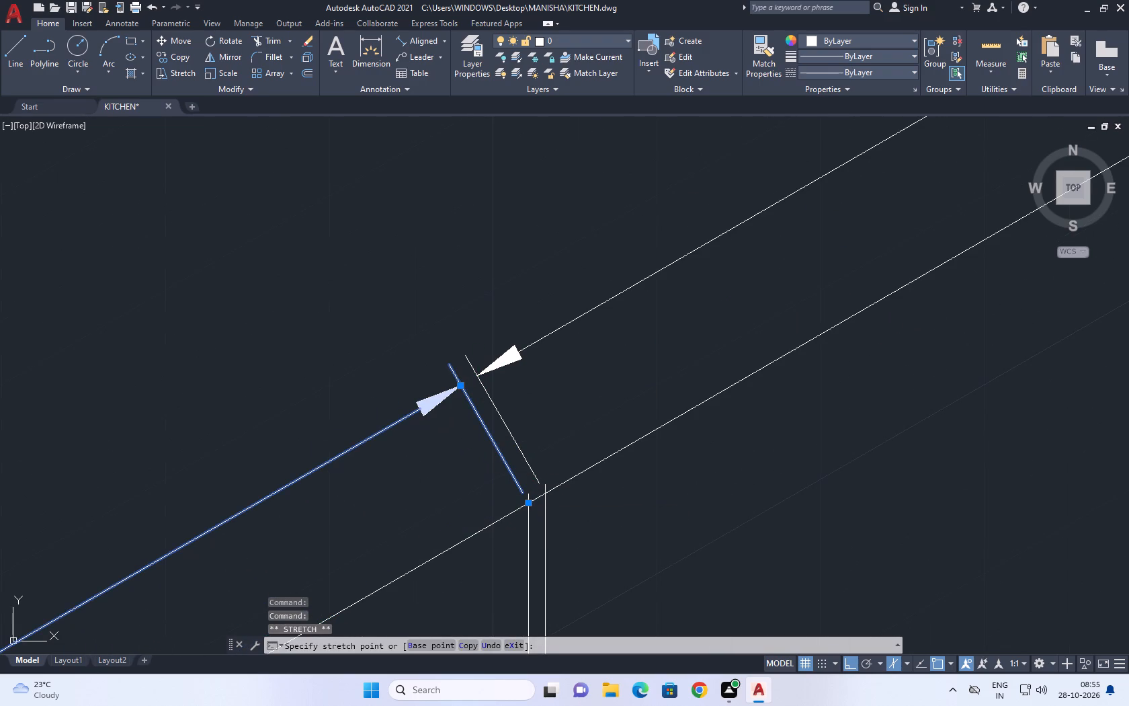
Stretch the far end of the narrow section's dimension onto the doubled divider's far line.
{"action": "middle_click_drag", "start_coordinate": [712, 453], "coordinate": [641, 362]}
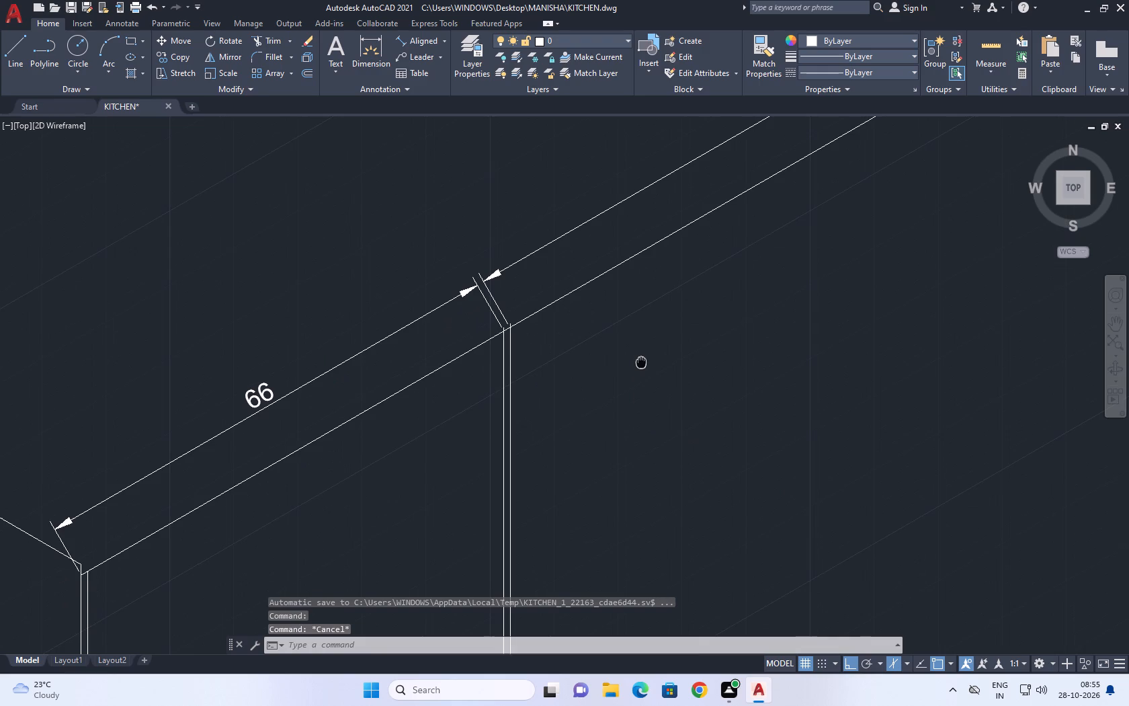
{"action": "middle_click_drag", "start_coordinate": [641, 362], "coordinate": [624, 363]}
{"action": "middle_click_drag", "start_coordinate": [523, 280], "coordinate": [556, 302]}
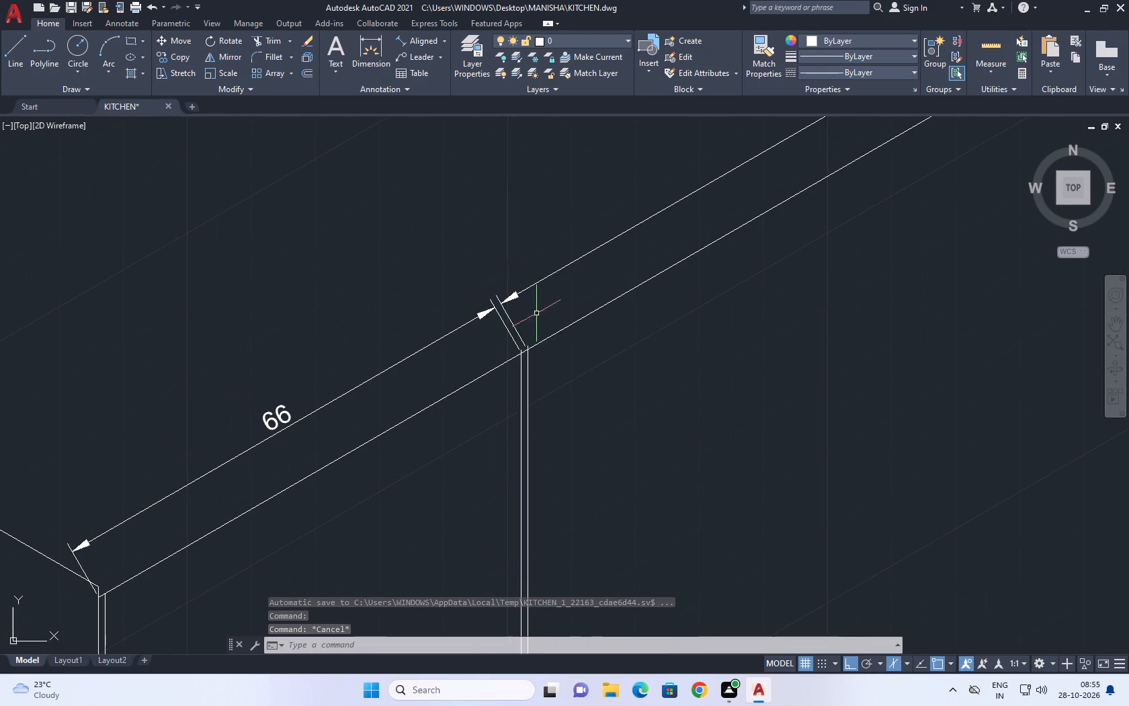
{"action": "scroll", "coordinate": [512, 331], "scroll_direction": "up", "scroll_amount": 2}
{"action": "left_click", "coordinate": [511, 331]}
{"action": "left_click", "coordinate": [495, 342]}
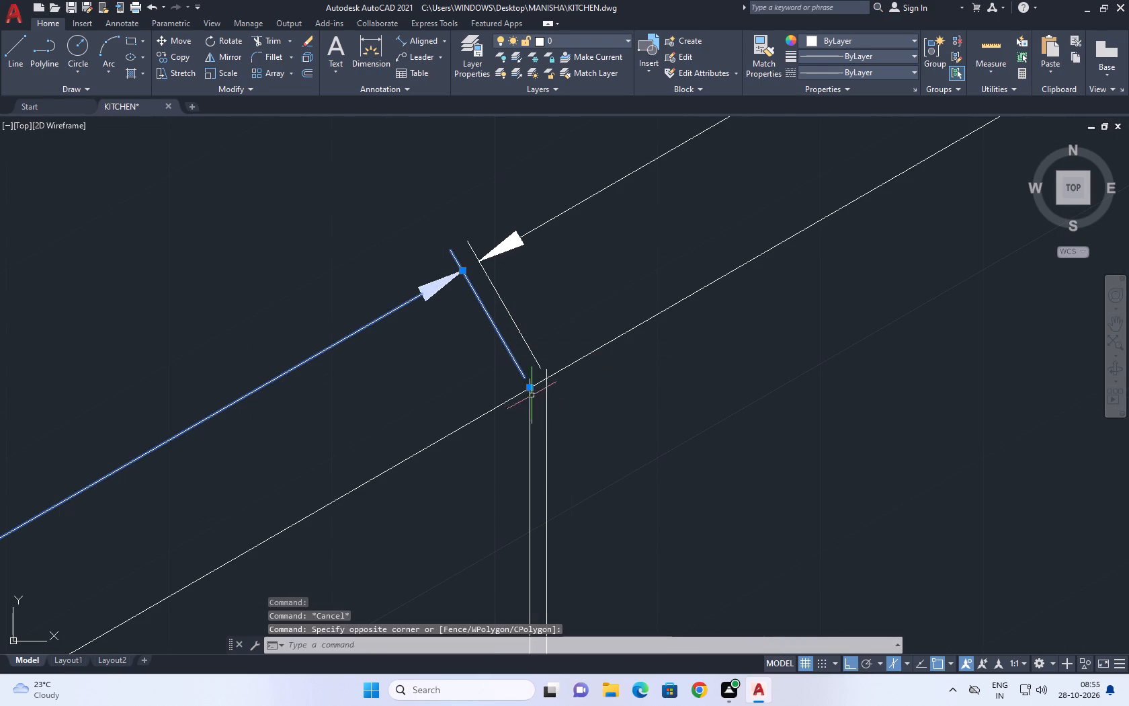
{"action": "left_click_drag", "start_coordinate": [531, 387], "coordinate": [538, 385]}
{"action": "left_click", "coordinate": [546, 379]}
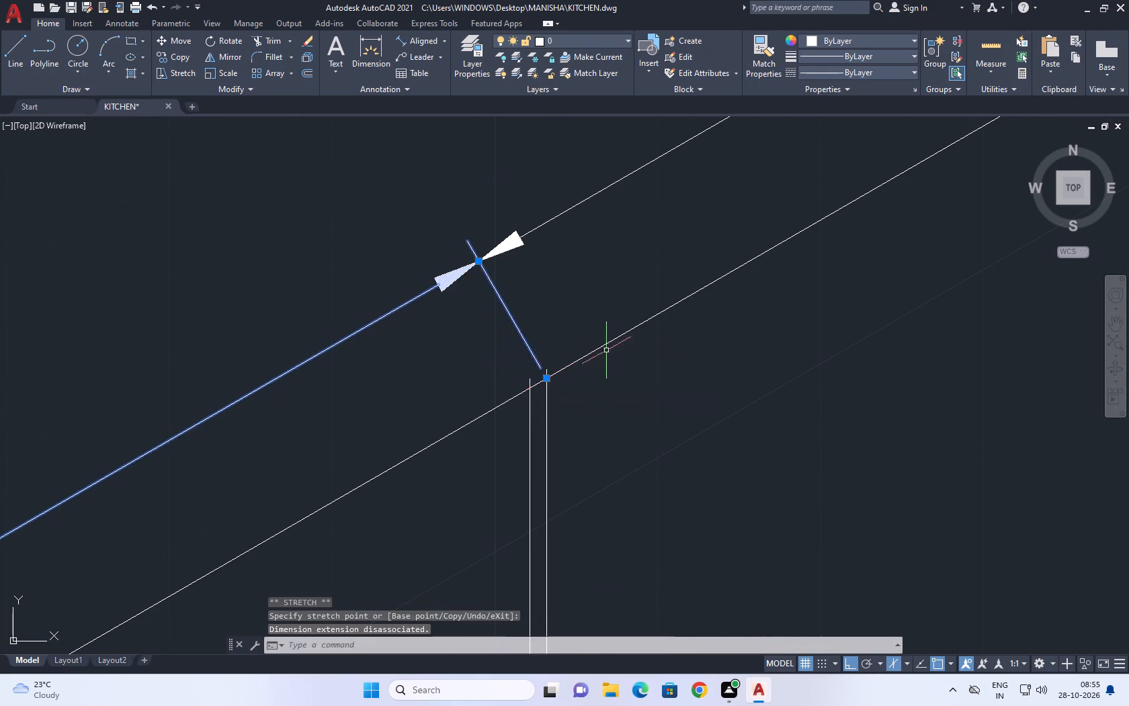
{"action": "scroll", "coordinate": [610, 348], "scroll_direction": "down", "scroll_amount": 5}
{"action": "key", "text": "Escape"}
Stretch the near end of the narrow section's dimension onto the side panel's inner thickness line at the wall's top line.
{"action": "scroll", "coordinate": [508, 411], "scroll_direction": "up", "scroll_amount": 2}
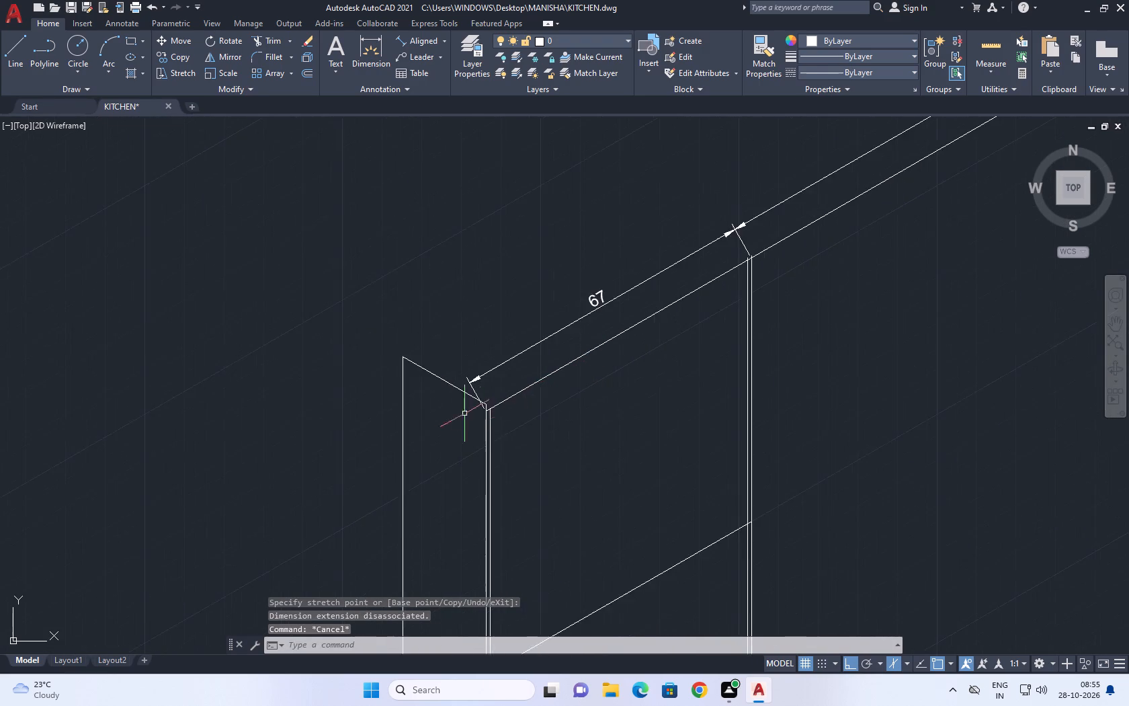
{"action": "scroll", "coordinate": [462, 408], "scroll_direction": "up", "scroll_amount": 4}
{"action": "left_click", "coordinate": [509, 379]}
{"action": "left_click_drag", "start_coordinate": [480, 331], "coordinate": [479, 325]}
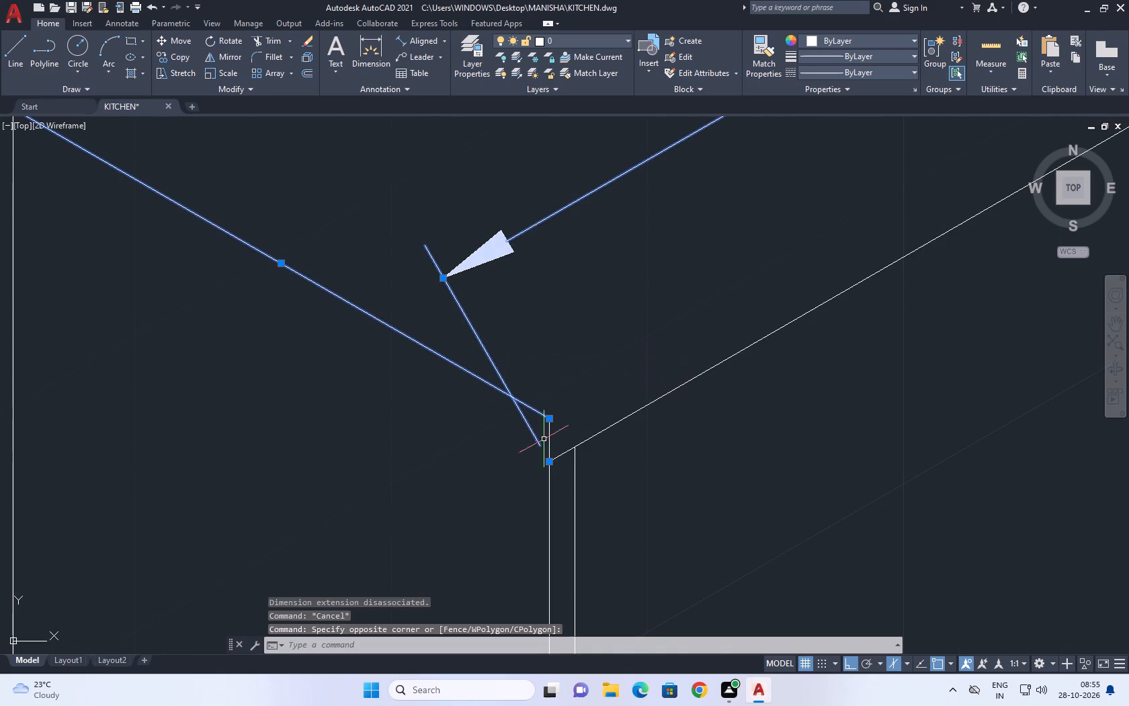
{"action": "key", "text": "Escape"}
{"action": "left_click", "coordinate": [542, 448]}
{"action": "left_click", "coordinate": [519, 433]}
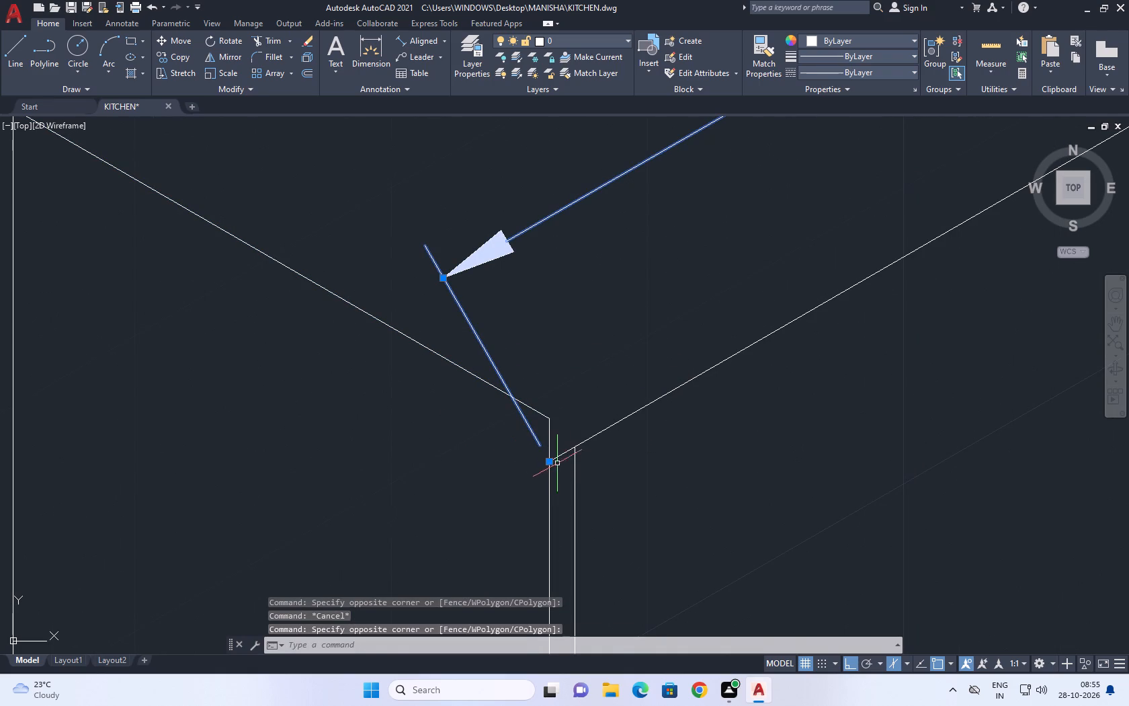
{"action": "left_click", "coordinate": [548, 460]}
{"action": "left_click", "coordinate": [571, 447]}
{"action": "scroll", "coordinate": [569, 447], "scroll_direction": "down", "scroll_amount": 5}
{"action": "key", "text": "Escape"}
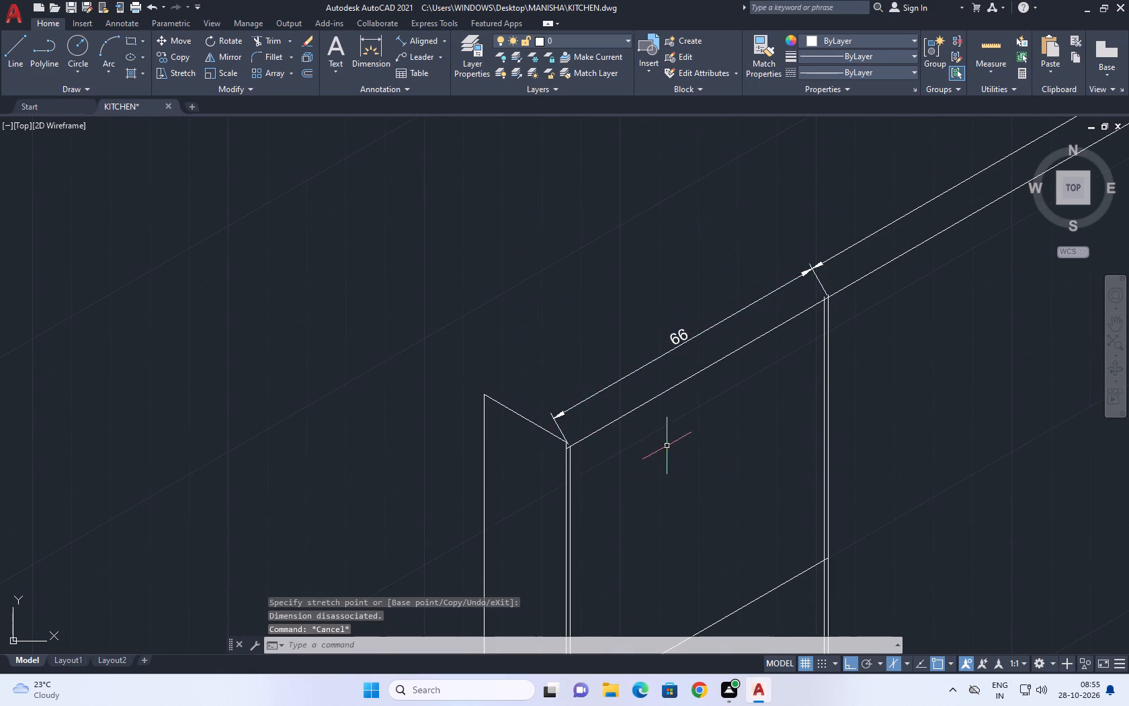
Delete the narrow section's dimension between the side panel and the doubled divider.
{"action": "middle_click_drag", "start_coordinate": [723, 460], "coordinate": [619, 531]}
{"action": "left_click", "coordinate": [562, 432]}
{"action": "left_click", "coordinate": [540, 405]}
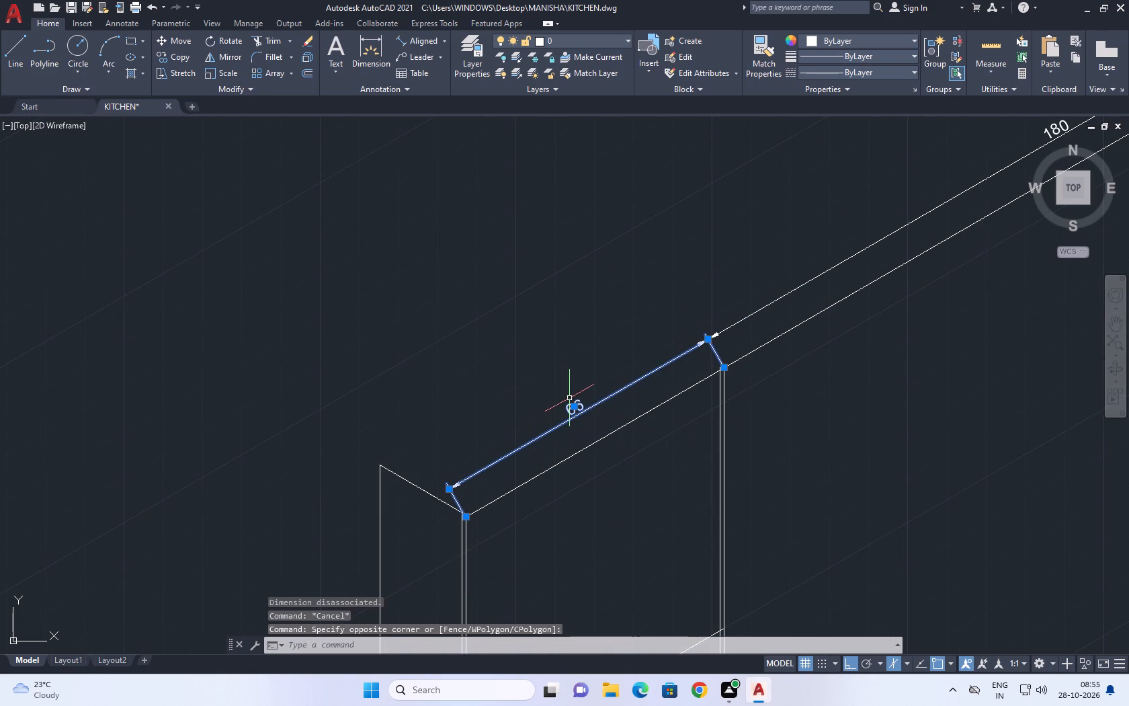
{"action": "key", "text": "Delete"}
Examine the side panel's top and bottom corners and how its lines meet the wall outline.
{"action": "middle_click_drag", "start_coordinate": [517, 404], "coordinate": [241, 357]}
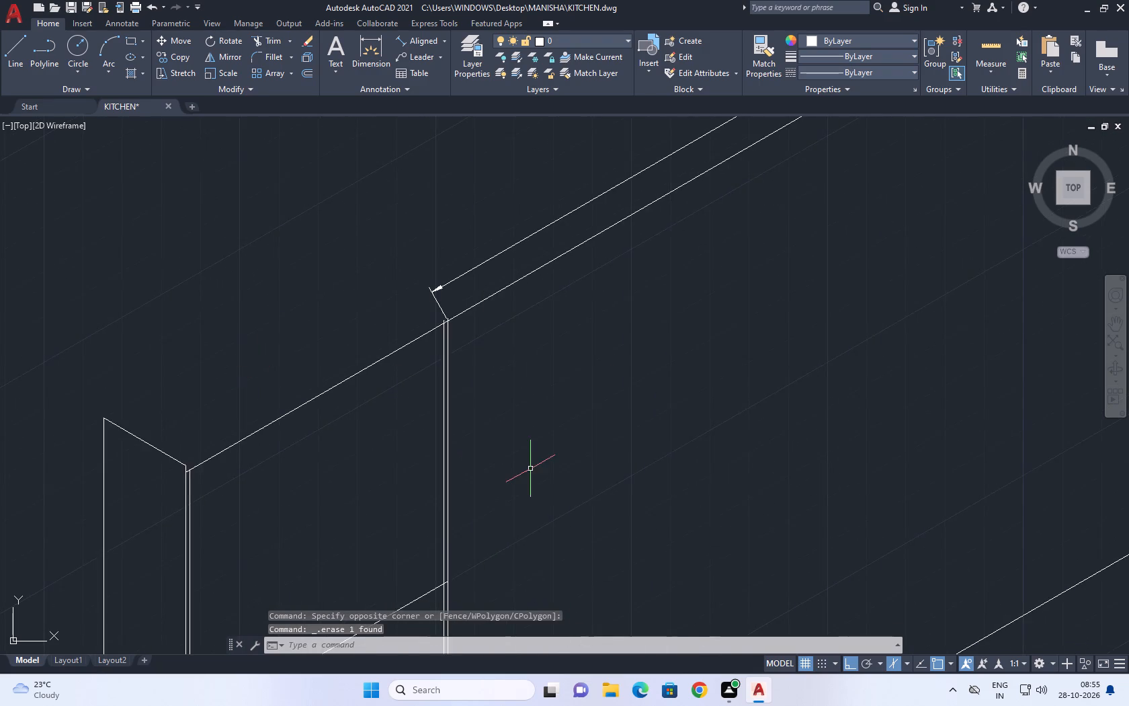
{"action": "scroll", "coordinate": [531, 469], "scroll_direction": "down", "scroll_amount": 2}
{"action": "middle_click_drag", "start_coordinate": [554, 491], "coordinate": [419, 443]}
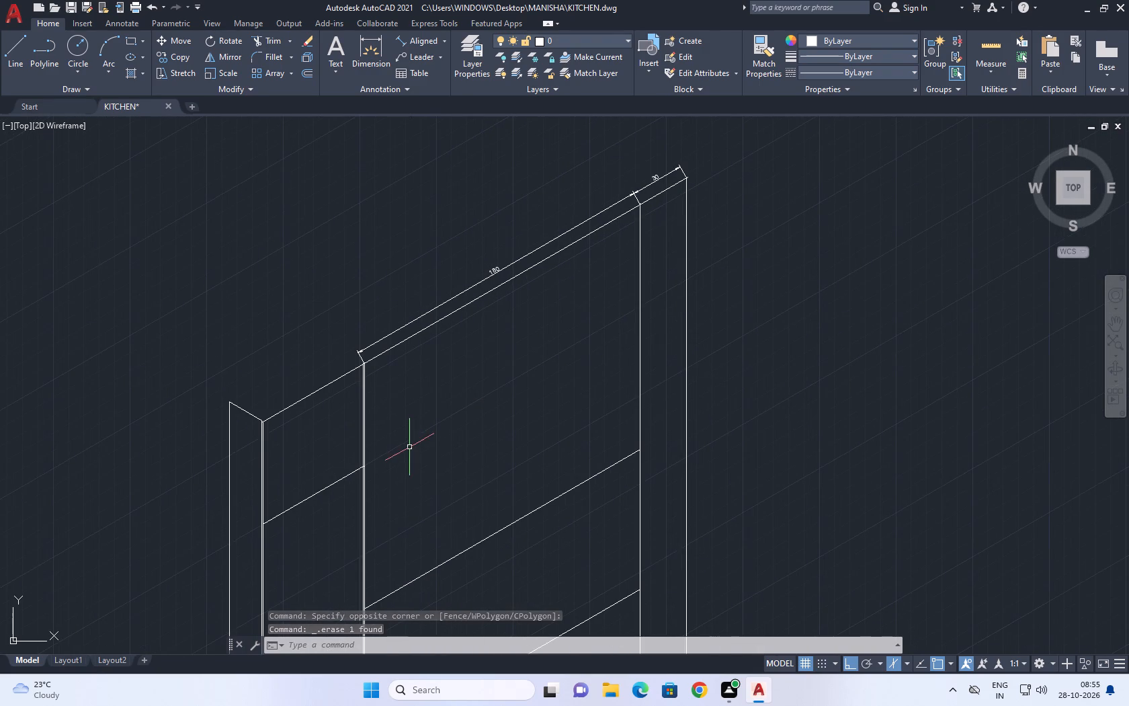
{"action": "middle_click_drag", "start_coordinate": [493, 567], "coordinate": [441, 345]}
{"action": "middle_click", "coordinate": [441, 345]}
{"action": "scroll", "coordinate": [216, 210], "scroll_direction": "up", "scroll_amount": 2}
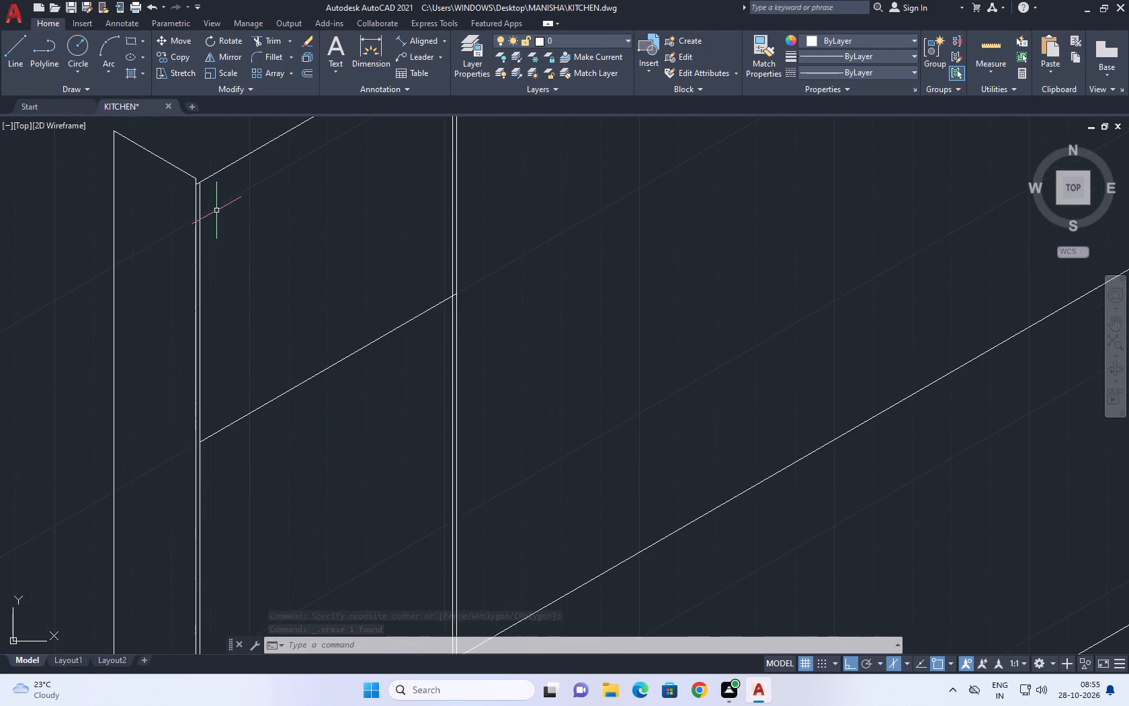
{"action": "middle_click_drag", "start_coordinate": [200, 204], "coordinate": [480, 227]}
{"action": "scroll", "coordinate": [519, 201], "scroll_direction": "down", "scroll_amount": 2}
{"action": "scroll", "coordinate": [582, 268], "scroll_direction": "down", "scroll_amount": 2}
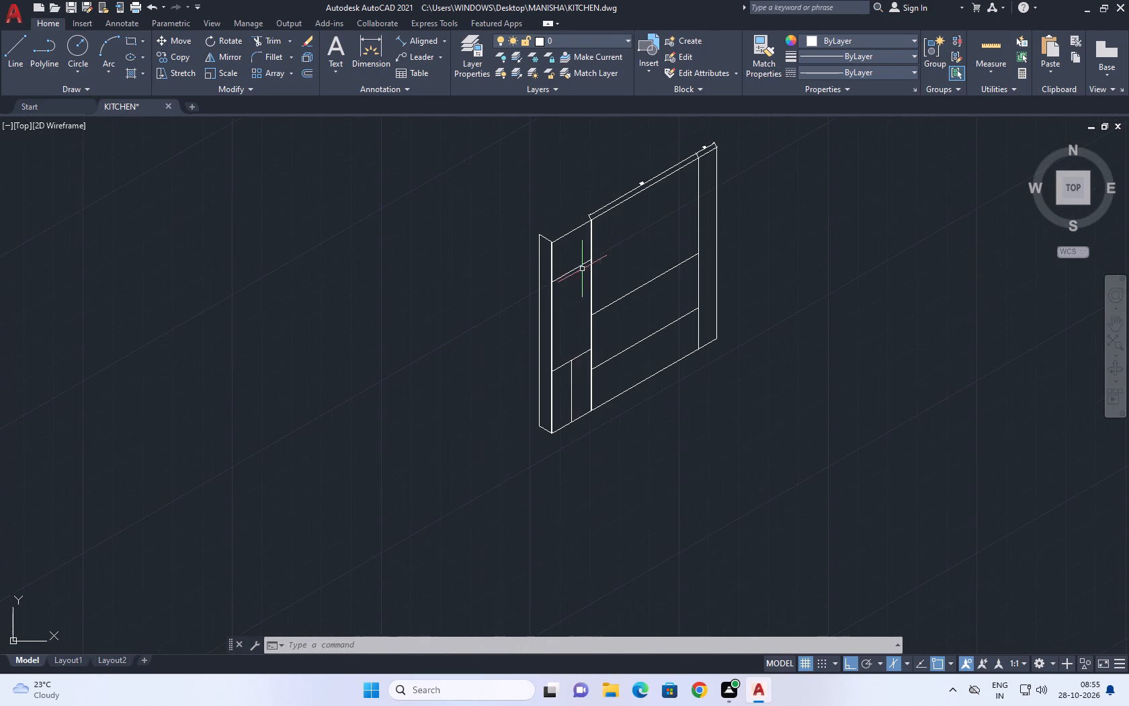
{"action": "scroll", "coordinate": [558, 434], "scroll_direction": "up", "scroll_amount": 8}
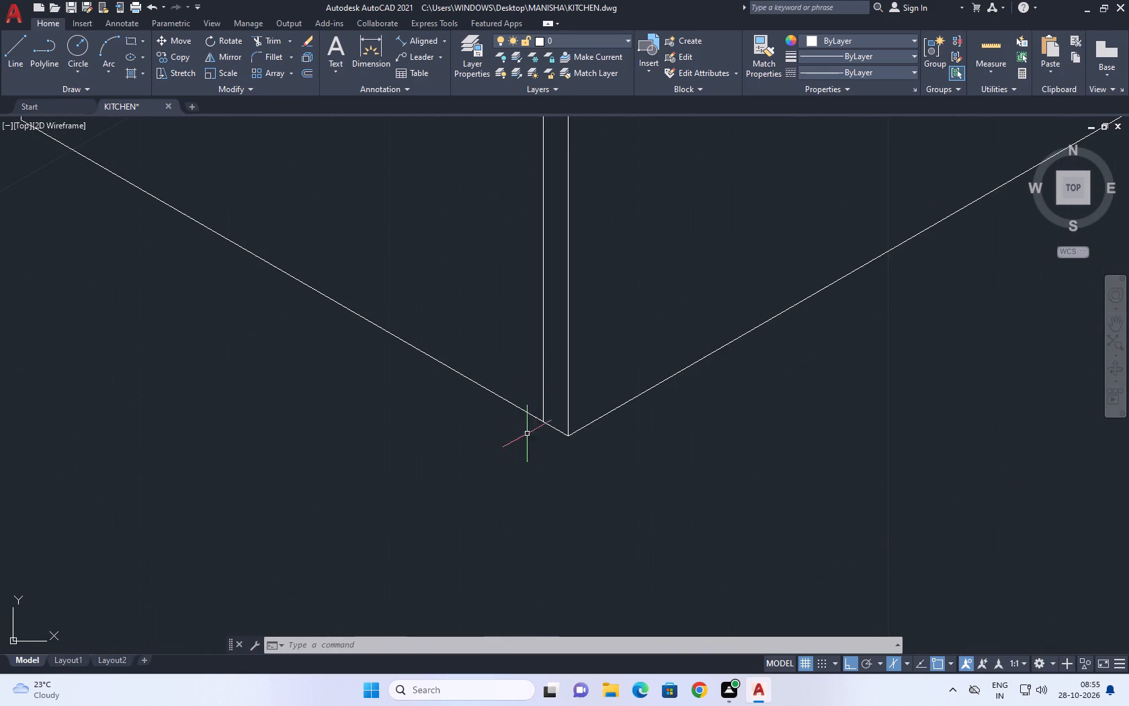
{"action": "scroll", "coordinate": [532, 434], "scroll_direction": "up", "scroll_amount": 3}
{"action": "scroll", "coordinate": [592, 434], "scroll_direction": "down", "scroll_amount": 14}
{"action": "middle_click_drag", "start_coordinate": [554, 400], "coordinate": [545, 415]}
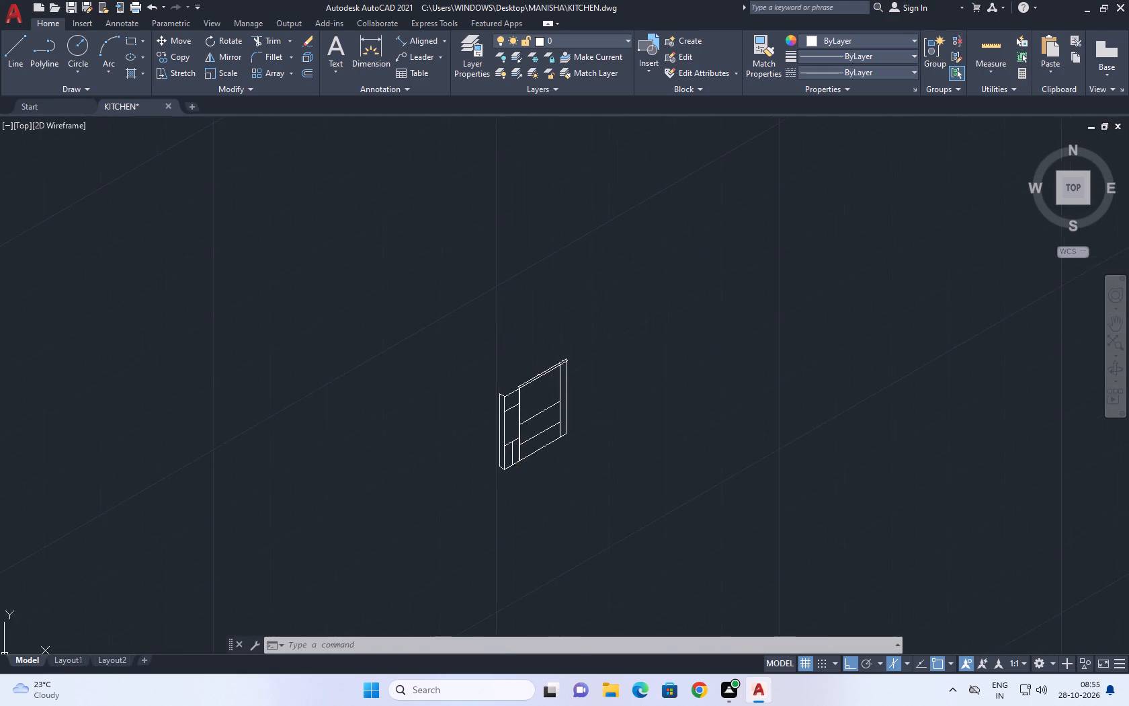
{"action": "scroll", "coordinate": [504, 369], "scroll_direction": "up", "scroll_amount": 4}
{"action": "scroll", "coordinate": [489, 551], "scroll_direction": "up", "scroll_amount": 5}
{"action": "middle_click_drag", "start_coordinate": [502, 512], "coordinate": [464, 390]}
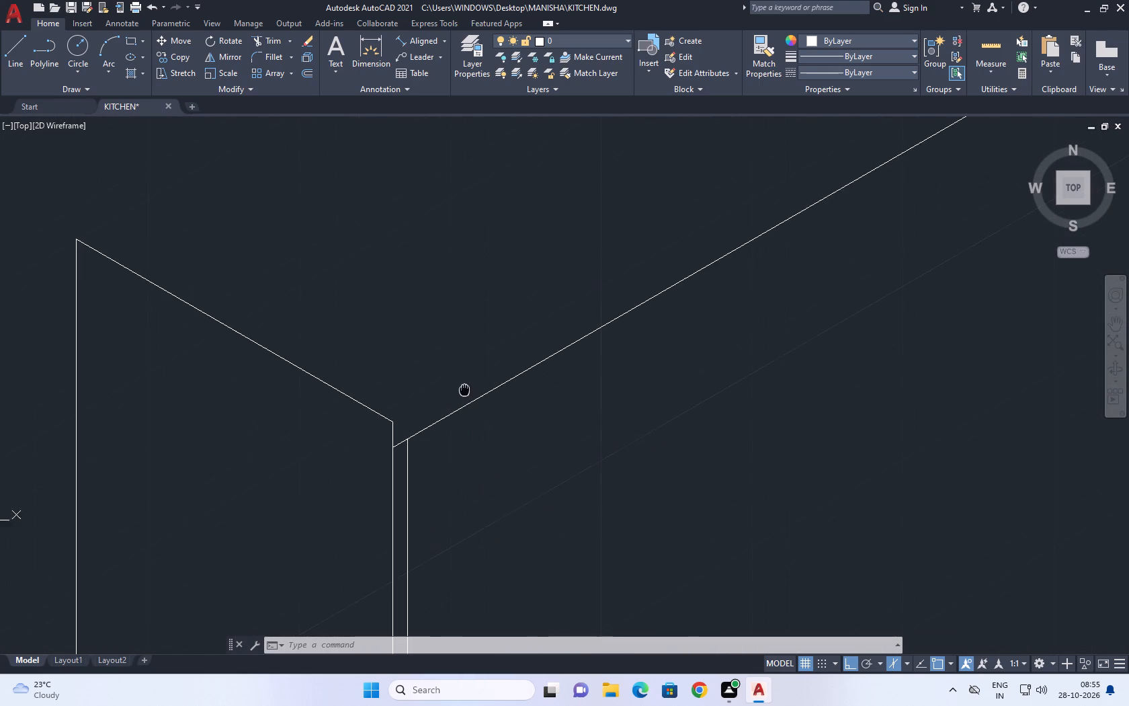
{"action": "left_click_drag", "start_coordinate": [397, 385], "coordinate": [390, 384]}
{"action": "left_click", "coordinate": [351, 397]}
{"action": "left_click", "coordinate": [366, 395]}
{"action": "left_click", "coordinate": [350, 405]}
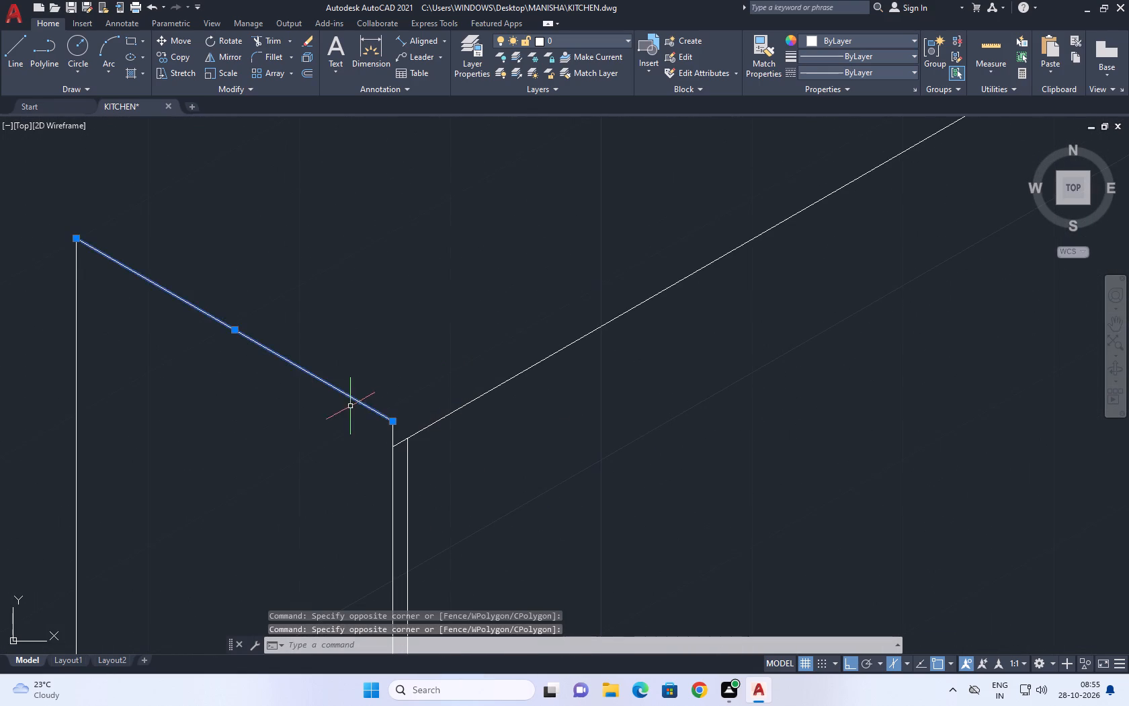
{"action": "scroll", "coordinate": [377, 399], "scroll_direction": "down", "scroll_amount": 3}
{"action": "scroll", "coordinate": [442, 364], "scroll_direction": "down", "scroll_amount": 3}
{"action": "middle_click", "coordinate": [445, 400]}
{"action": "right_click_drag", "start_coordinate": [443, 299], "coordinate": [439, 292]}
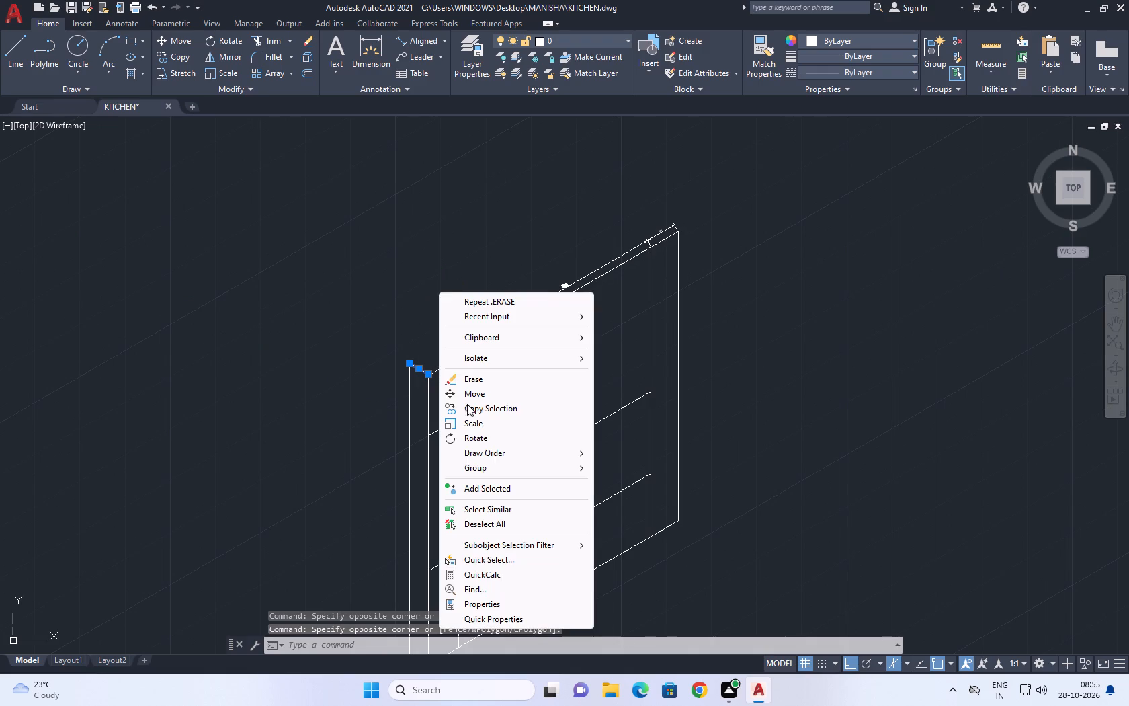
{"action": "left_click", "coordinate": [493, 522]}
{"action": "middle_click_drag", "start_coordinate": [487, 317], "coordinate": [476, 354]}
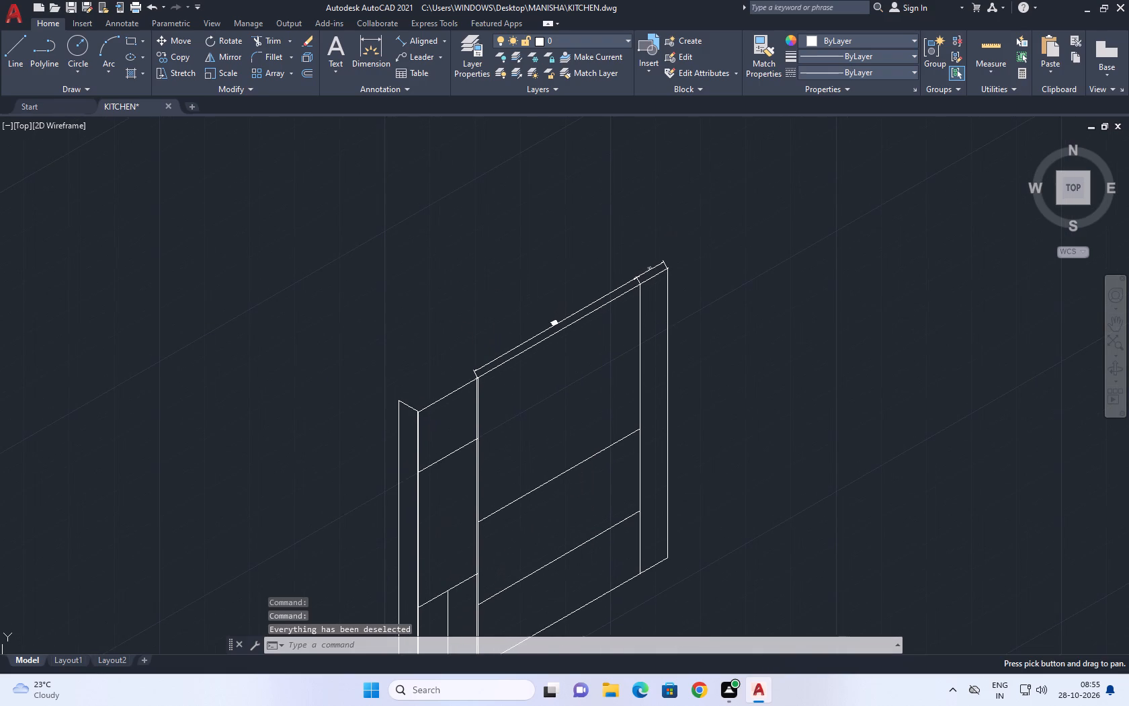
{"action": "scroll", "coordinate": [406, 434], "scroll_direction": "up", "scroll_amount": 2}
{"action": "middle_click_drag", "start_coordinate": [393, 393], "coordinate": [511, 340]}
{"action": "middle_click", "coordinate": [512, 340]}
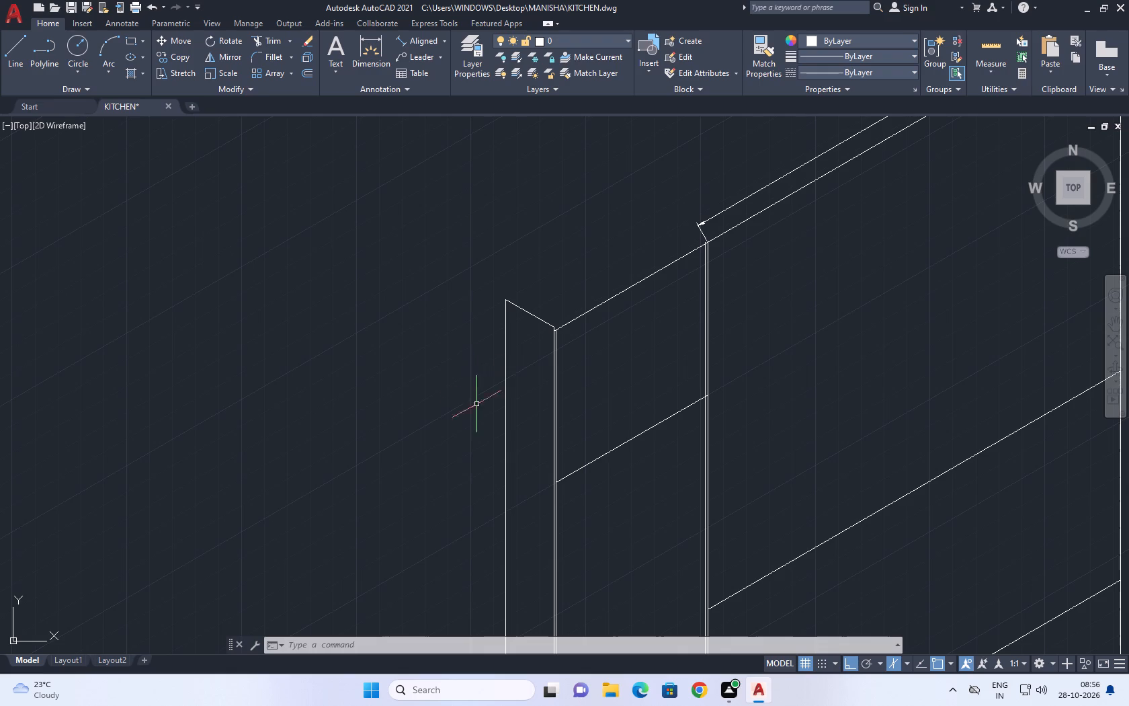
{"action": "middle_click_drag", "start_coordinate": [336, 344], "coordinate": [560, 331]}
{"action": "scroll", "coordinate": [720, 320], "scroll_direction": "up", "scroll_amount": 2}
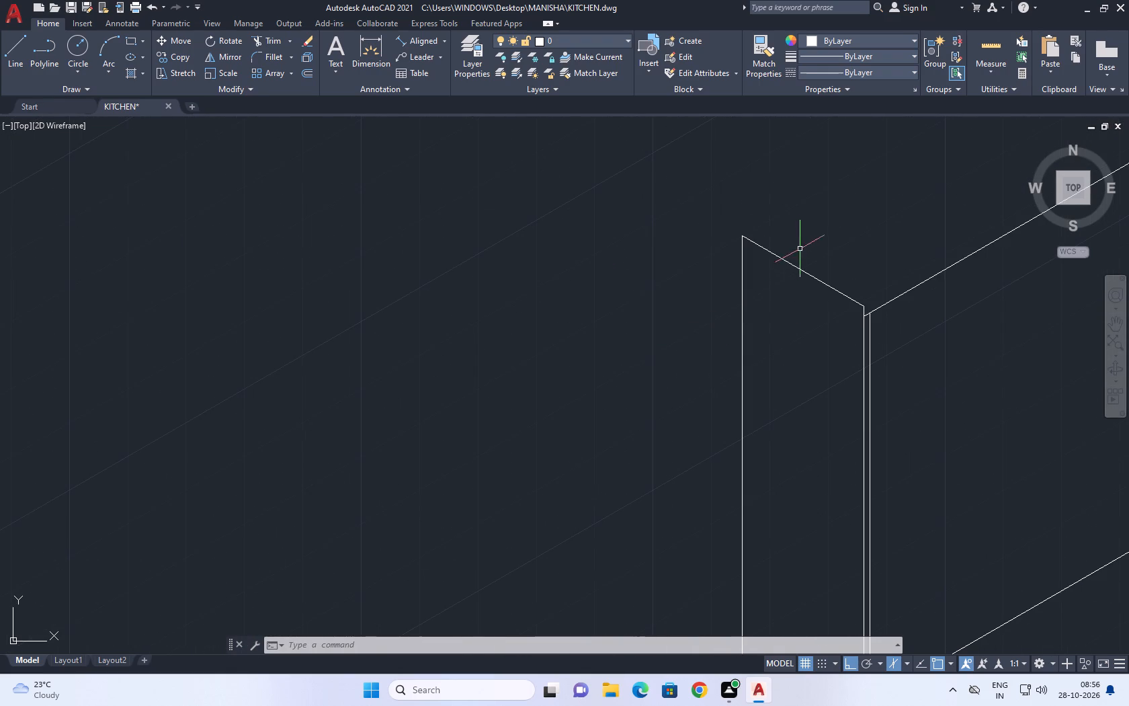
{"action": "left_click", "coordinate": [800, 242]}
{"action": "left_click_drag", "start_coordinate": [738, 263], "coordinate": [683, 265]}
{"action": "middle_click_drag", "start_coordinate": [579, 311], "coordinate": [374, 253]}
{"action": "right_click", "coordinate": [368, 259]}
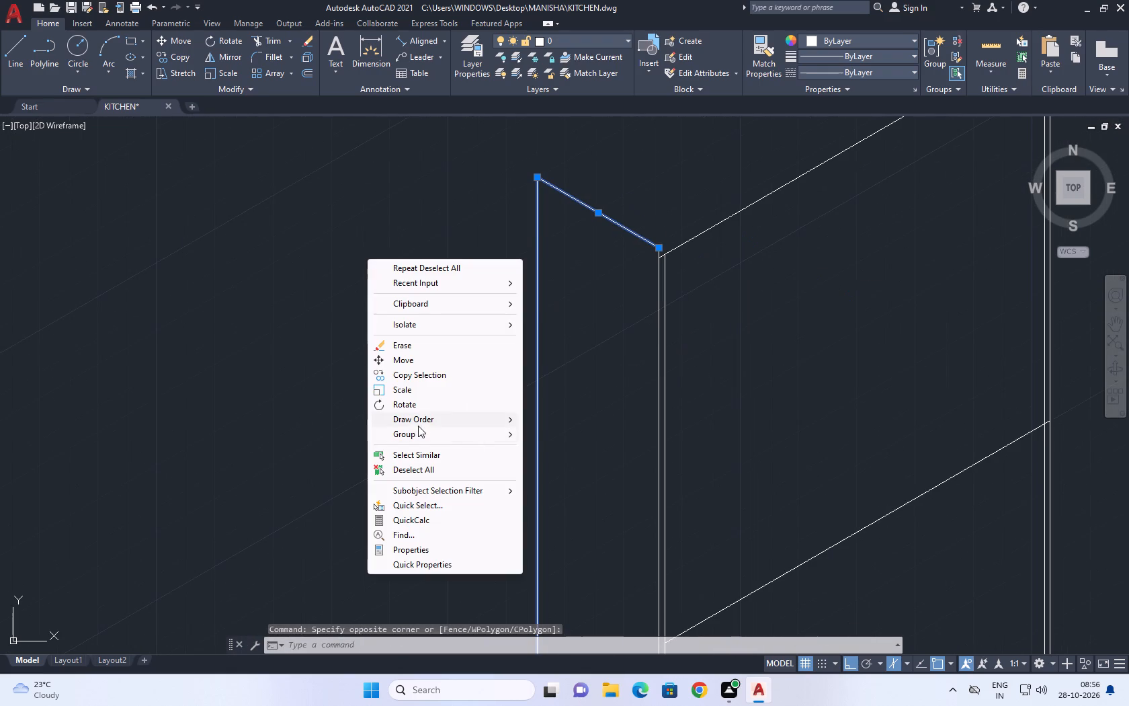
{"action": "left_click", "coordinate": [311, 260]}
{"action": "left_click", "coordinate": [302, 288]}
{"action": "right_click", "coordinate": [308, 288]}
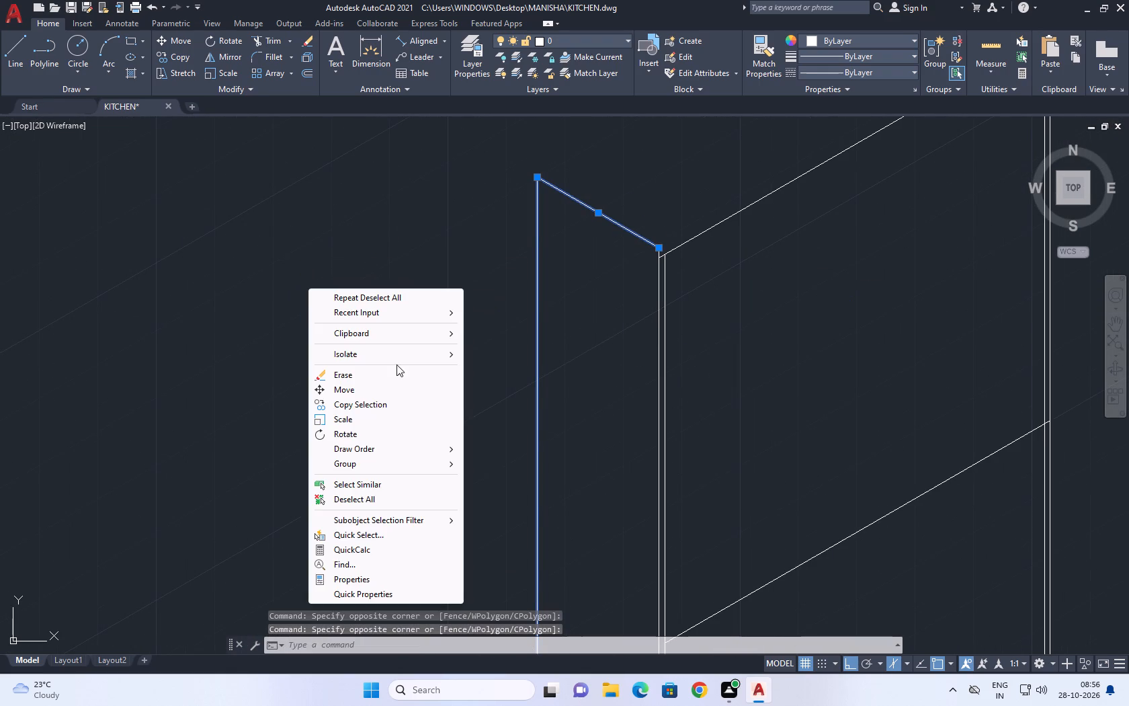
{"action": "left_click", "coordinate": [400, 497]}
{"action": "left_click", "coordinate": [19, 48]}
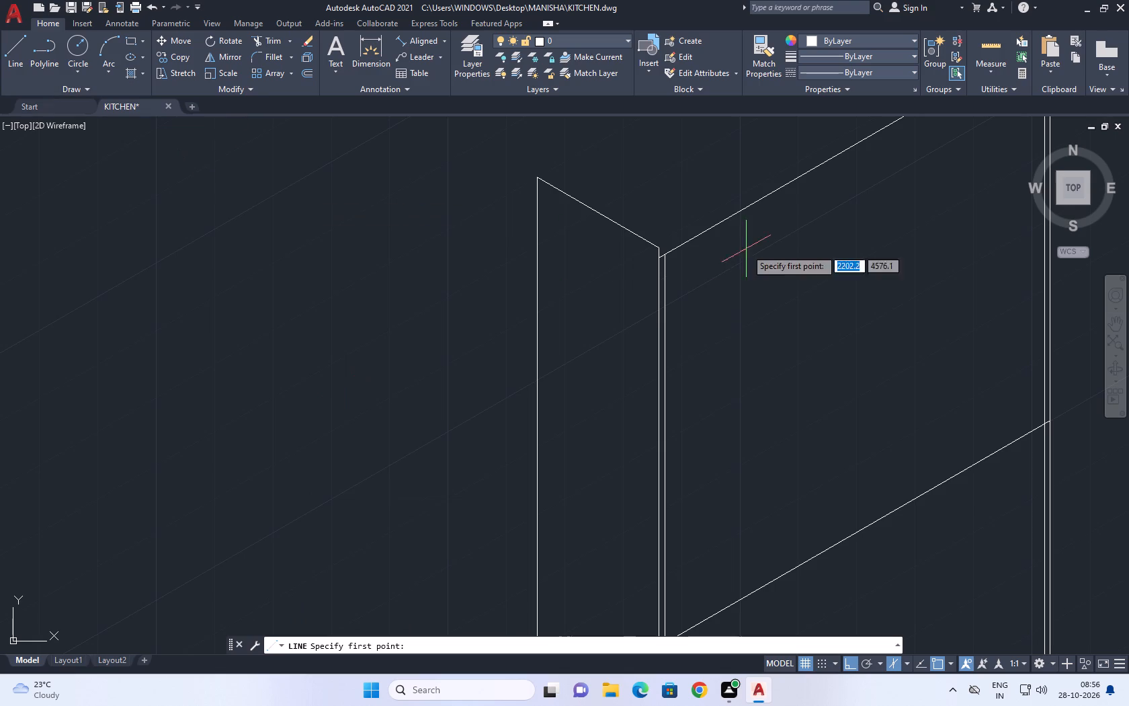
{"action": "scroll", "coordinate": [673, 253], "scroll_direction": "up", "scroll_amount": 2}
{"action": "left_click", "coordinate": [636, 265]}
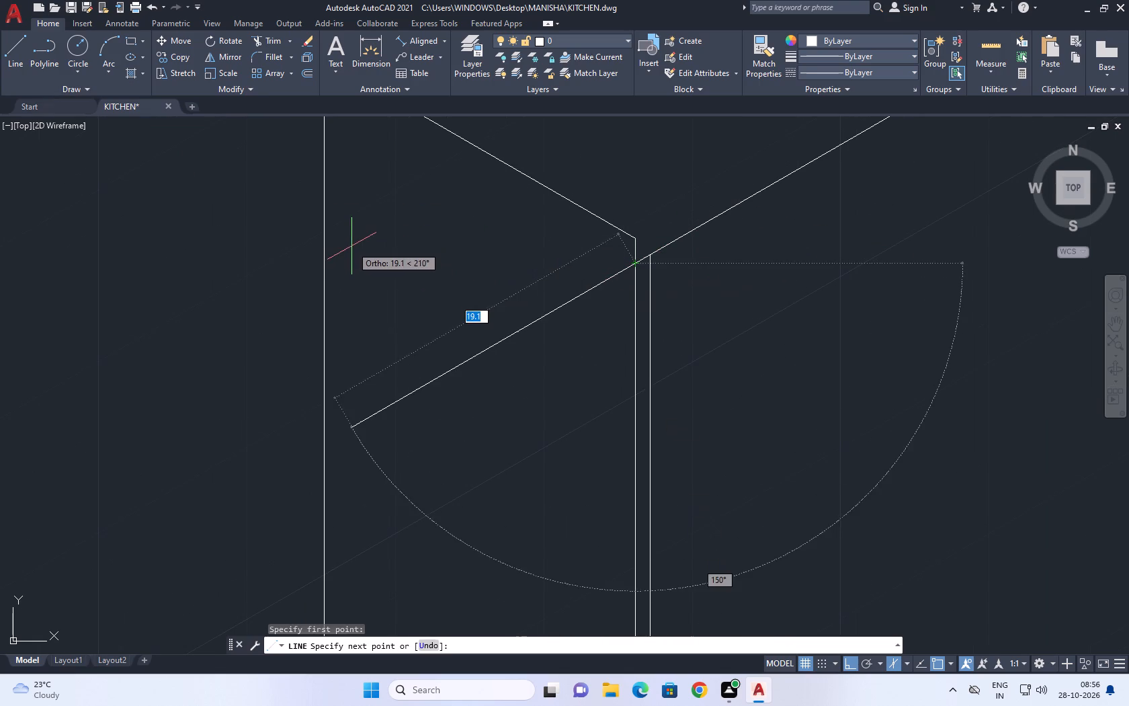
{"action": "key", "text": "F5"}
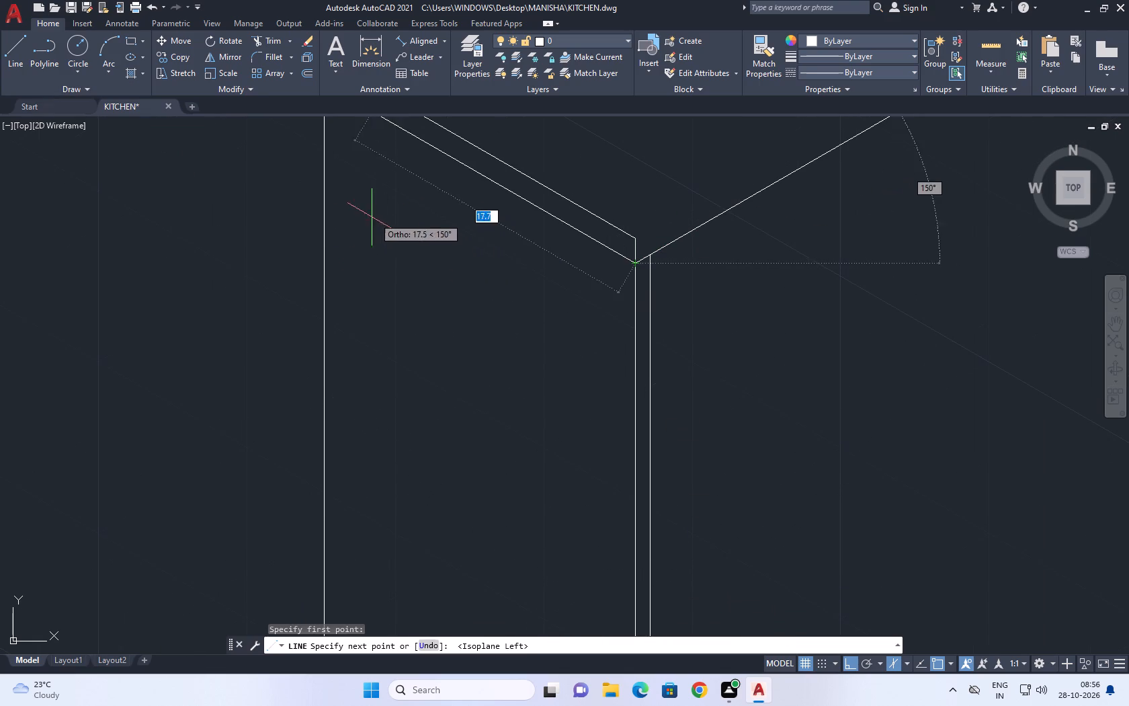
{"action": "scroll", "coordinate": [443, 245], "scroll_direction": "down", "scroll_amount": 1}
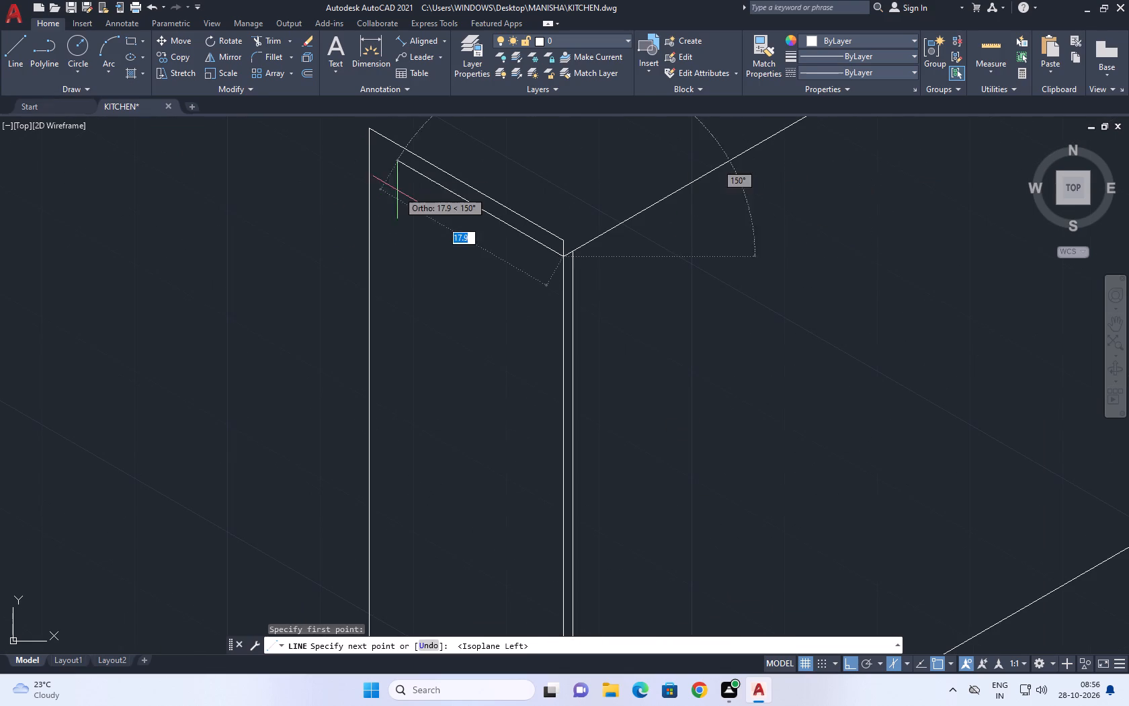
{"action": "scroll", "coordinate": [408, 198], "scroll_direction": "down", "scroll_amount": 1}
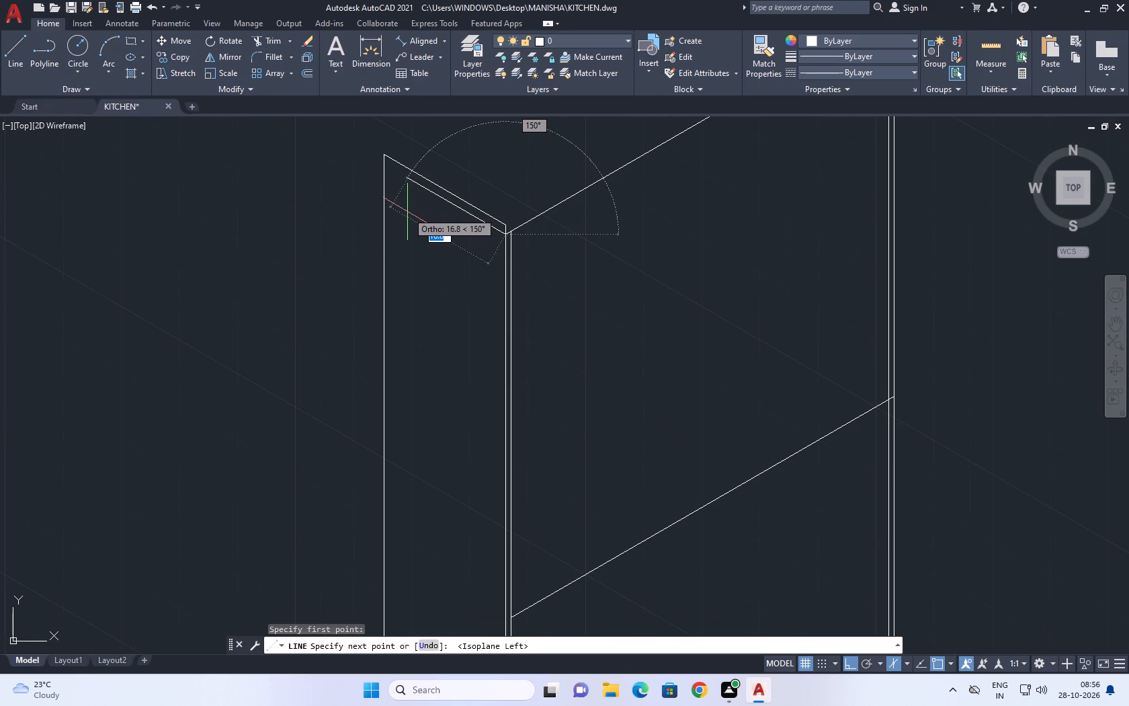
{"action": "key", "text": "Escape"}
Draw a 30° isometric line about 73 cm long from the side panel's inner line, just below the narrow section's upper shelf line, past the doubled divider.
{"action": "scroll", "coordinate": [484, 235], "scroll_direction": "down", "scroll_amount": 2}
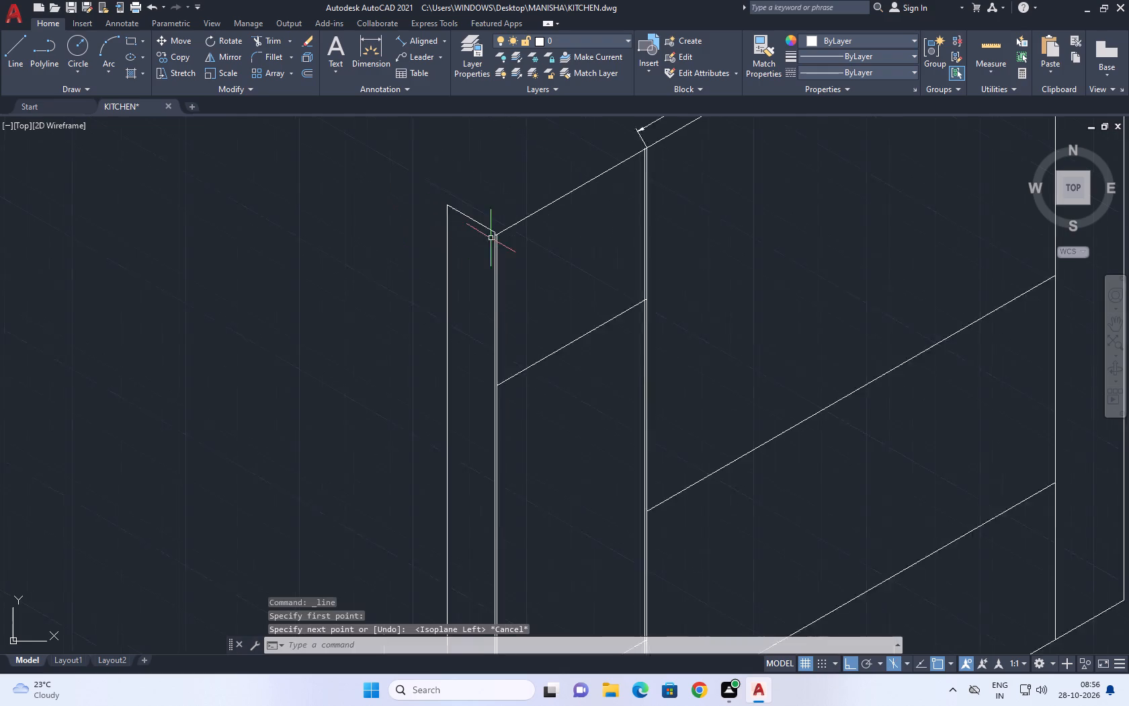
{"action": "scroll", "coordinate": [491, 238], "scroll_direction": "down", "scroll_amount": 1}
{"action": "middle_click_drag", "start_coordinate": [686, 289], "coordinate": [616, 229]}
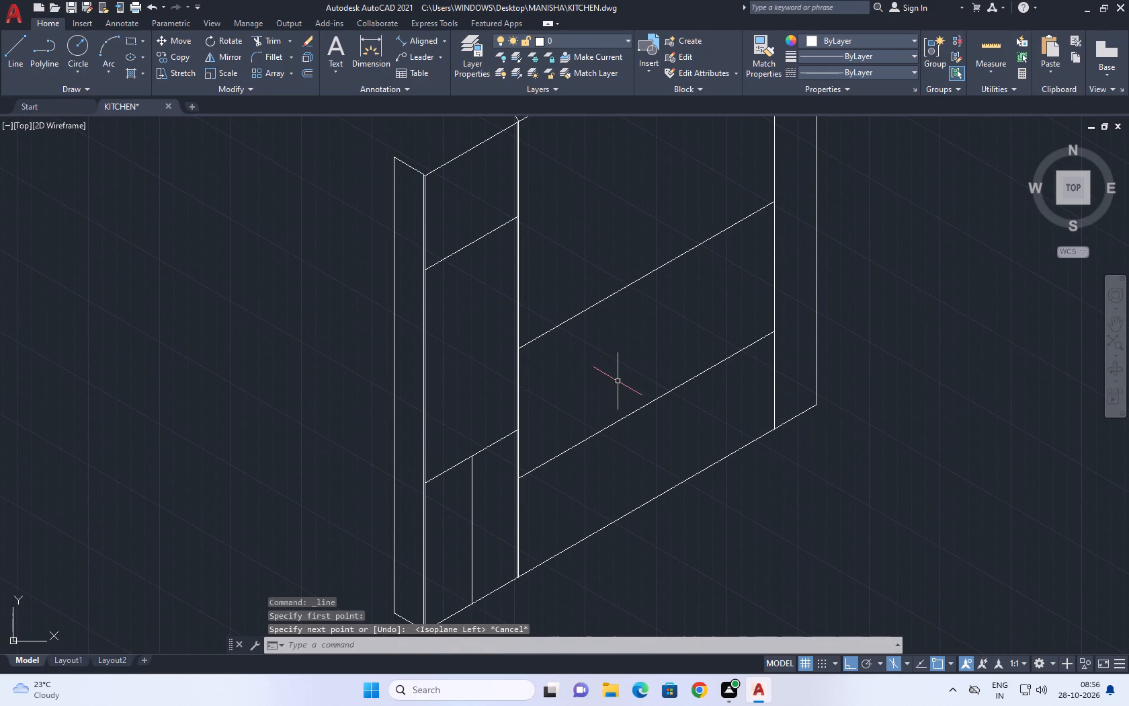
{"action": "middle_click_drag", "start_coordinate": [417, 404], "coordinate": [541, 428]}
{"action": "key", "text": "l"}
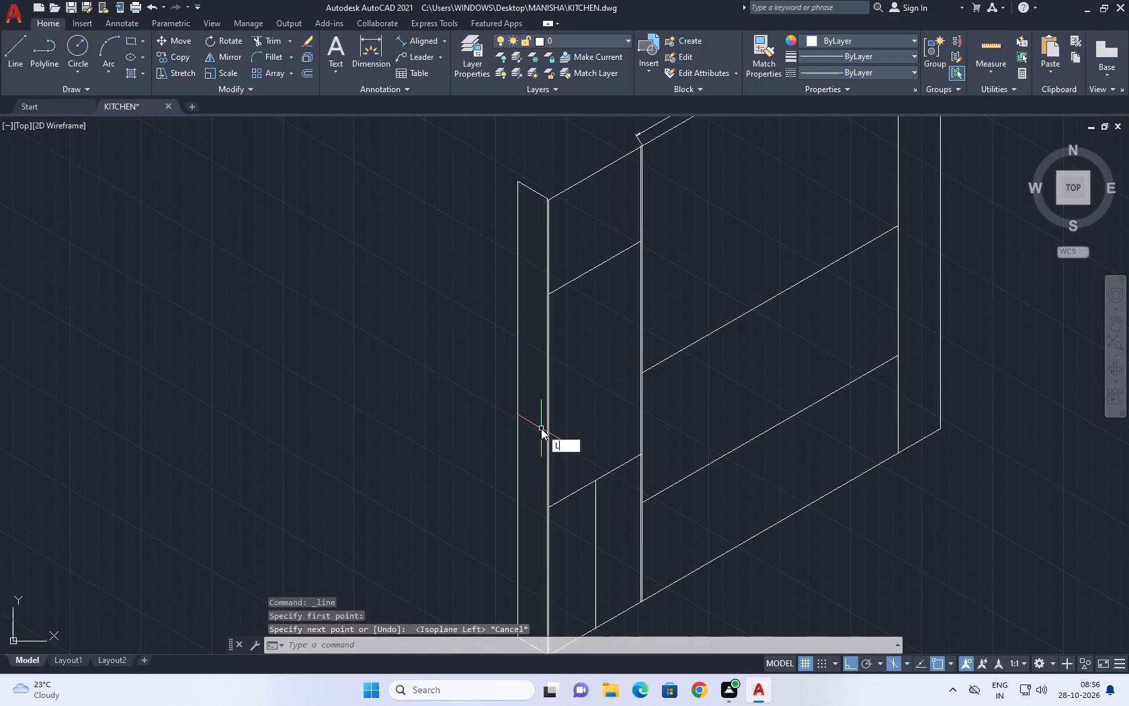
{"action": "key", "text": "space"}
{"action": "scroll", "coordinate": [549, 334], "scroll_direction": "up", "scroll_amount": 3}
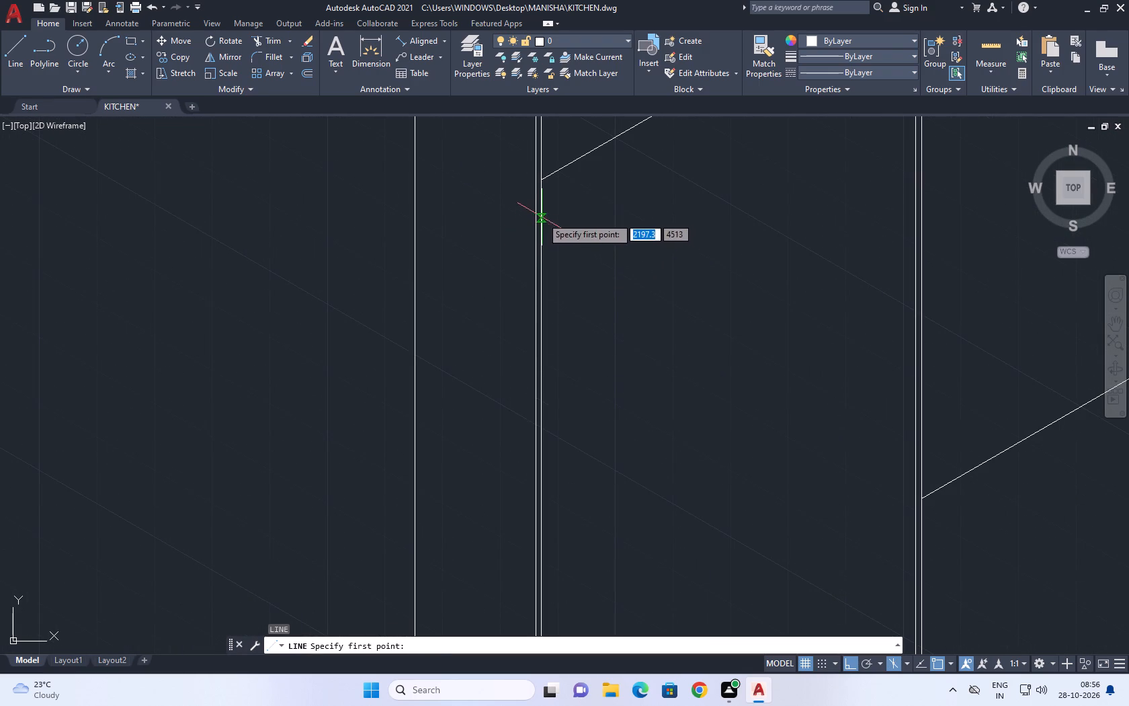
{"action": "left_click", "coordinate": [542, 216]}
{"action": "middle_click_drag", "start_coordinate": [718, 167], "coordinate": [591, 397]}
{"action": "key", "text": "F5"}
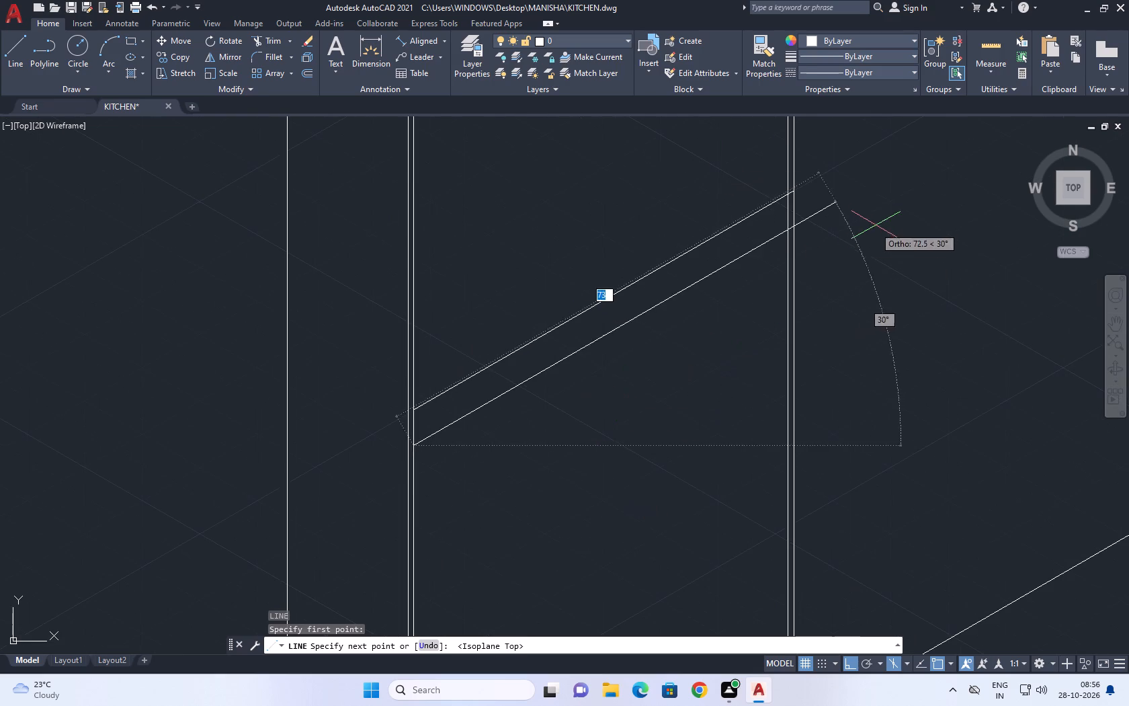
{"action": "left_click", "coordinate": [877, 223]}
{"action": "key", "text": "Escape"}
Trim the new line's excess beyond and inside the doubled divider so it ends at the divider's near line.
{"action": "key", "text": "t"}
{"action": "key", "text": "r"}
{"action": "key", "text": "space"}
{"action": "scroll", "coordinate": [802, 219], "scroll_direction": "up", "scroll_amount": 3}
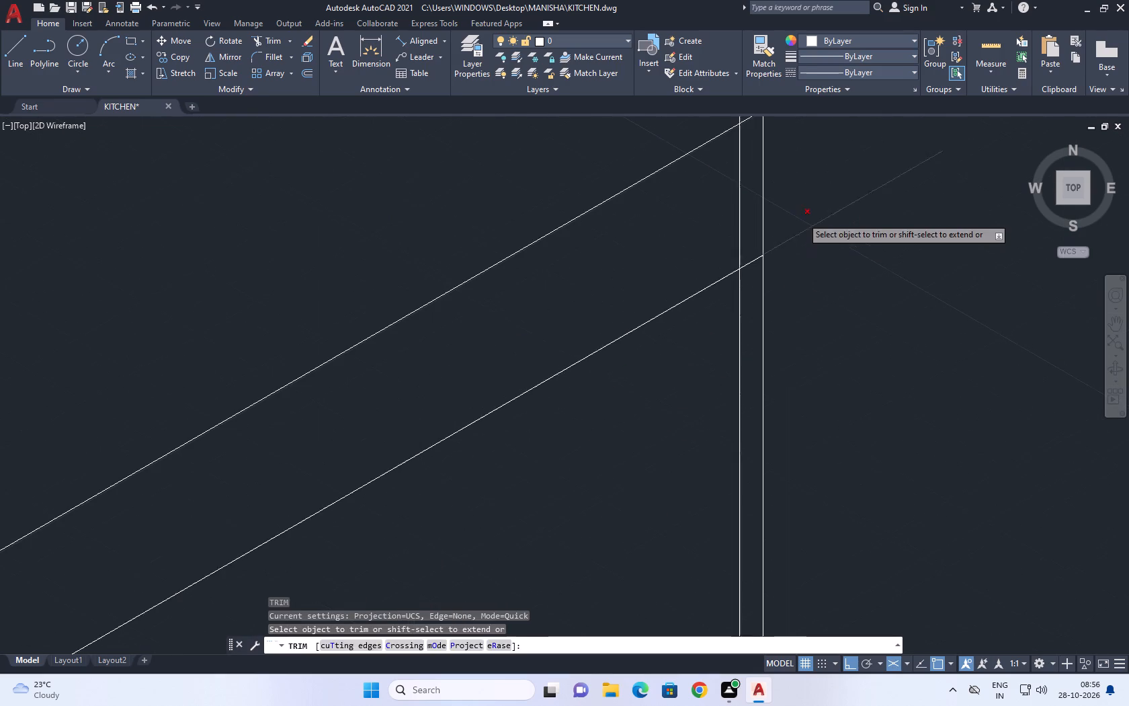
{"action": "left_click", "coordinate": [832, 187]}
{"action": "left_click", "coordinate": [853, 298]}
{"action": "left_click", "coordinate": [748, 247]}
{"action": "left_click", "coordinate": [755, 290]}
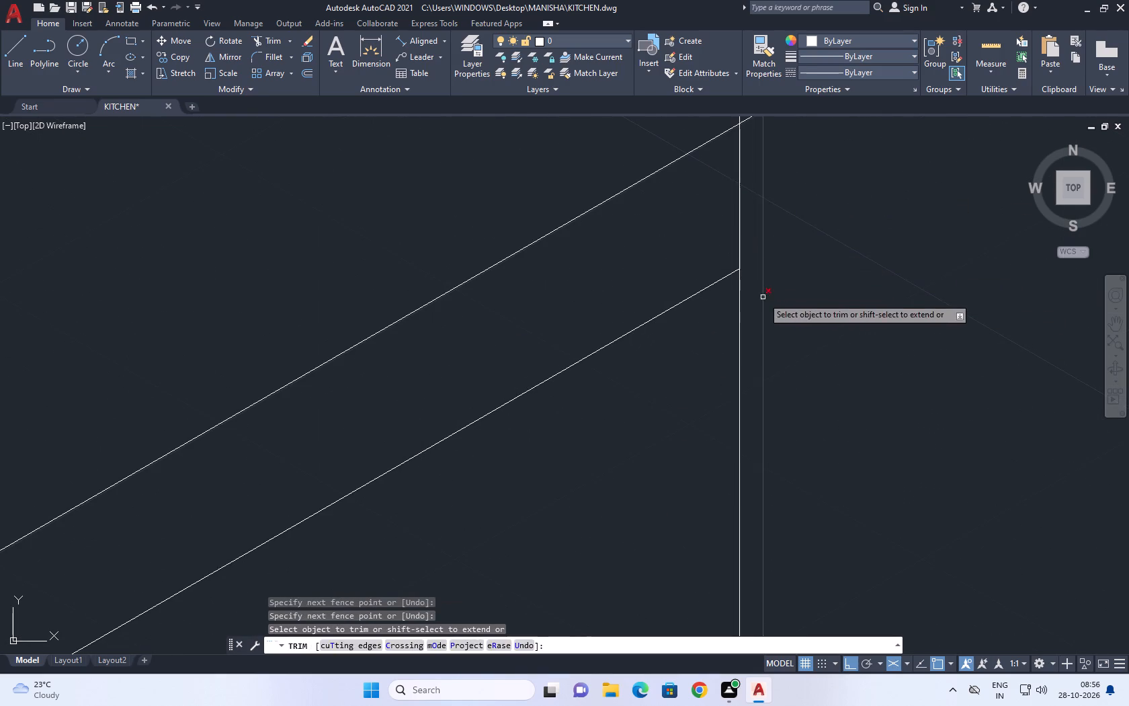
{"action": "key", "text": "Escape"}
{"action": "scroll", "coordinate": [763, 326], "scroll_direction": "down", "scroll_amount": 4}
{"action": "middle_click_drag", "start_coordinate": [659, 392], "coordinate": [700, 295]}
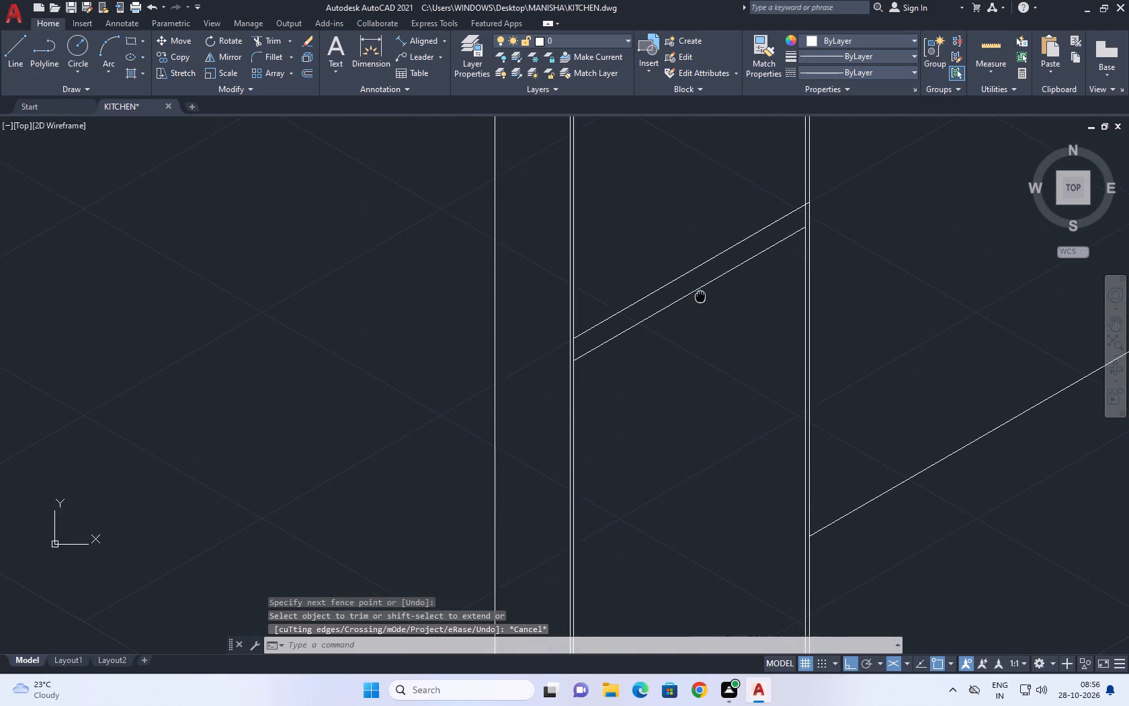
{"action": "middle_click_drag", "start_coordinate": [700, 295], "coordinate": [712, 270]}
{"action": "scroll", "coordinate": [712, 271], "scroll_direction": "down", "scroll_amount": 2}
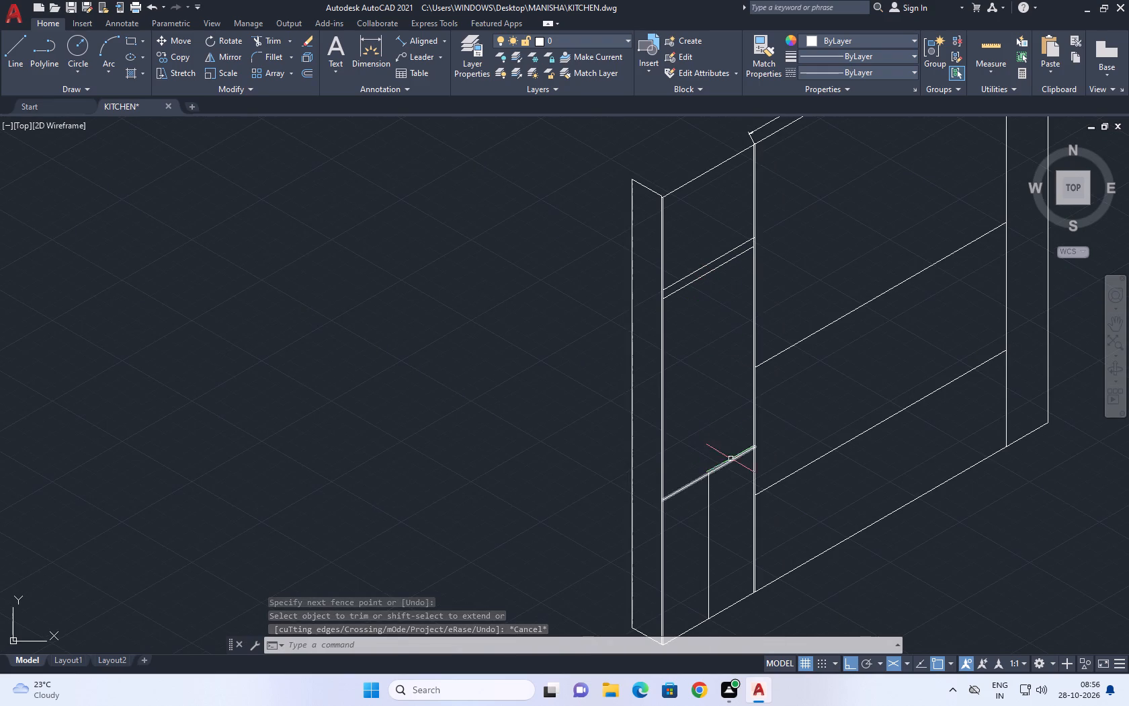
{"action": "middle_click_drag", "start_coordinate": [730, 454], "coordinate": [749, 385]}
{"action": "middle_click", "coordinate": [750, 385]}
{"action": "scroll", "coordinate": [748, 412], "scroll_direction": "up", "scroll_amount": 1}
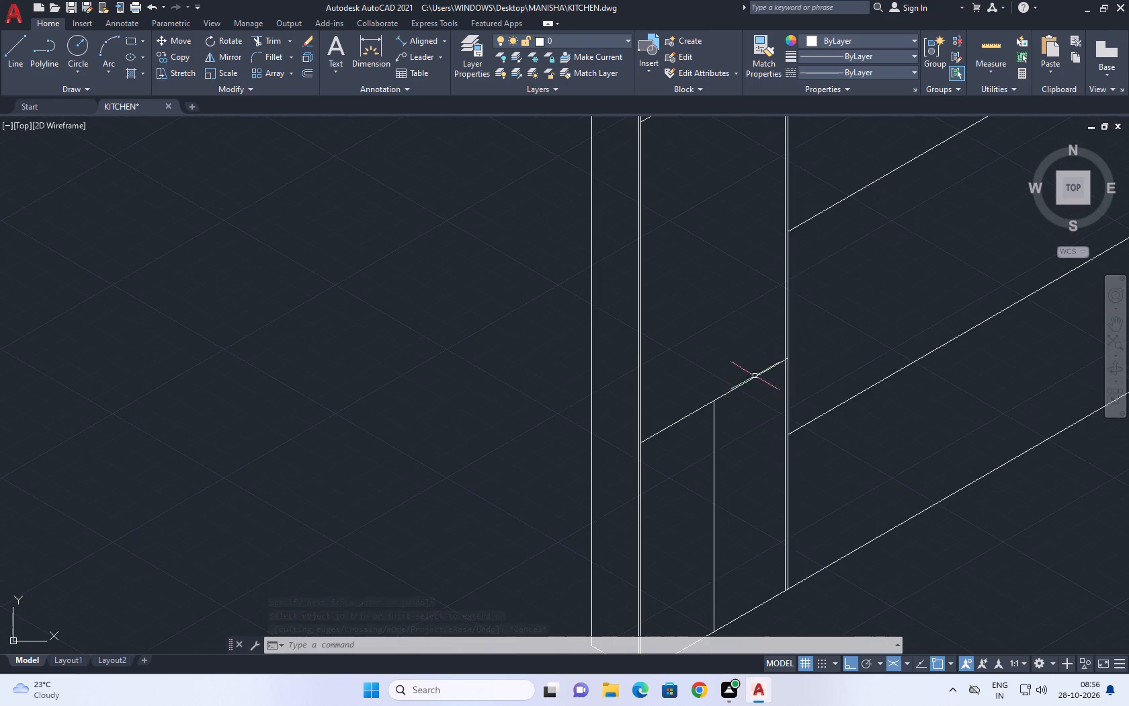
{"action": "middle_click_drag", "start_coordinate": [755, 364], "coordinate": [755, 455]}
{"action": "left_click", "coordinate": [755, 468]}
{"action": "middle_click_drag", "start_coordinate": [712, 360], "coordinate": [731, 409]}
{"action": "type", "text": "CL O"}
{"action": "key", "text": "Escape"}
Copy the narrow section's lower shelf line vertically upward by about 60.9 cm.
{"action": "scroll", "coordinate": [747, 510], "scroll_direction": "down", "scroll_amount": 1}
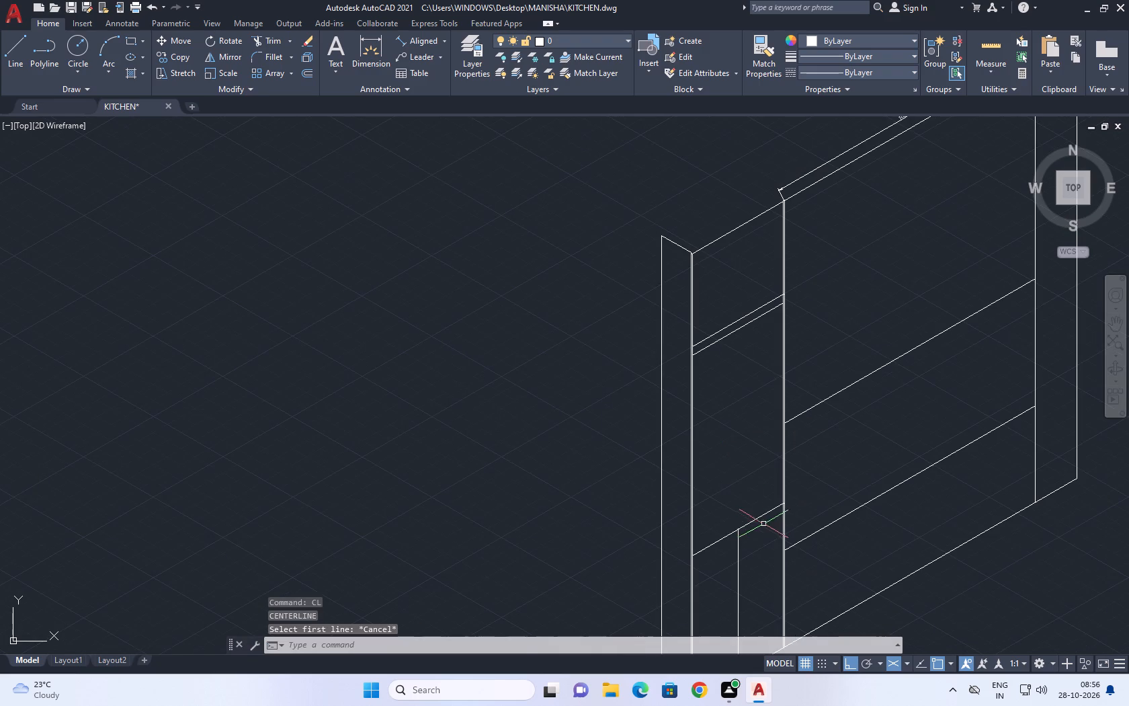
{"action": "left_click_drag", "start_coordinate": [764, 524], "coordinate": [757, 506]}
{"action": "left_click", "coordinate": [745, 481]}
{"action": "key", "text": "c"}
{"action": "key", "text": "o"}
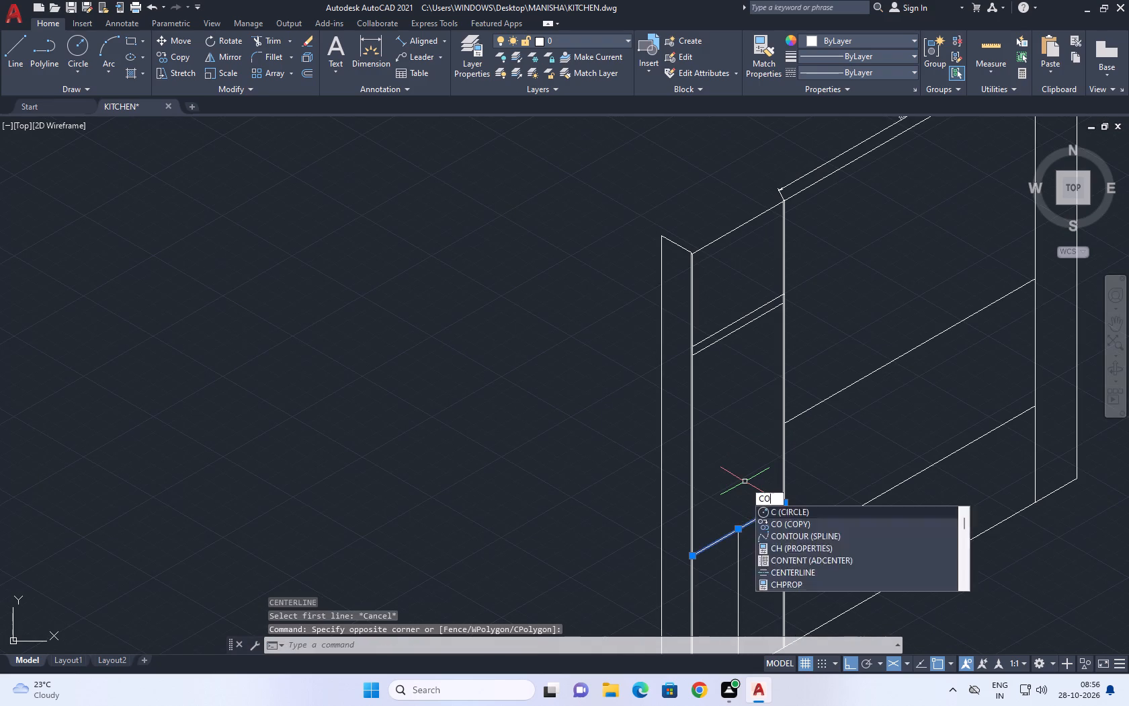
{"action": "key", "text": "space"}
{"action": "scroll", "coordinate": [733, 528], "scroll_direction": "up", "scroll_amount": 2}
{"action": "left_click", "coordinate": [741, 528]}
{"action": "scroll", "coordinate": [724, 346], "scroll_direction": "down", "scroll_amount": 3}
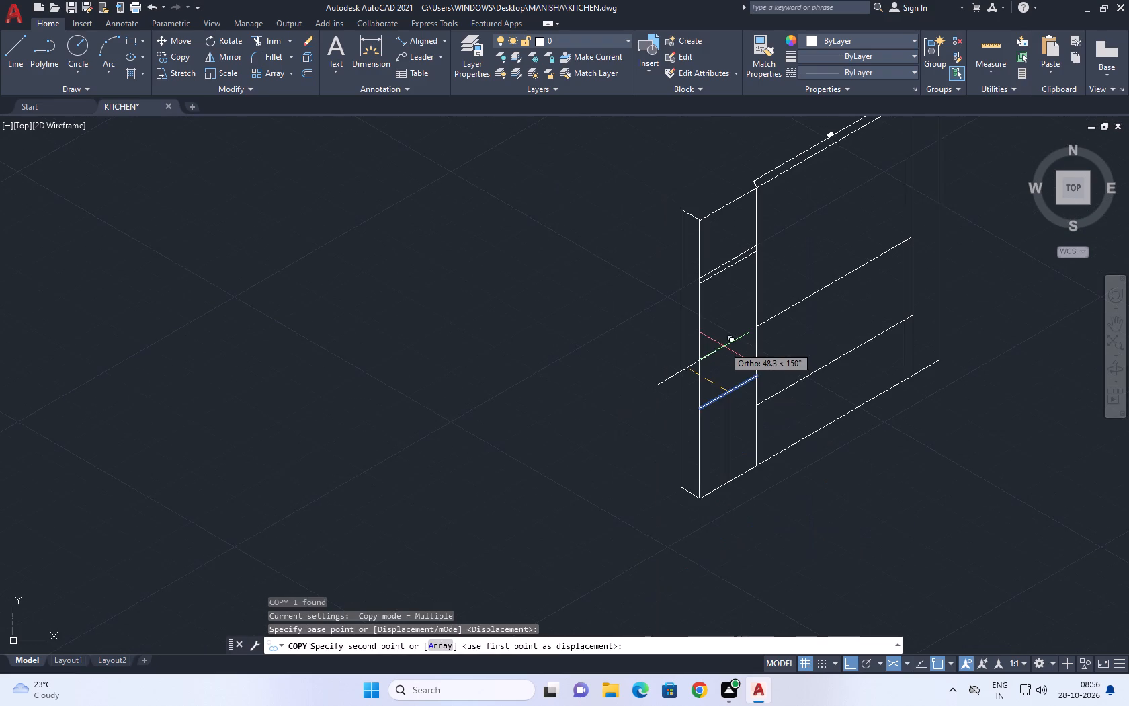
{"action": "scroll", "coordinate": [722, 323], "scroll_direction": "up", "scroll_amount": 1}
{"action": "key", "text": "F5"}
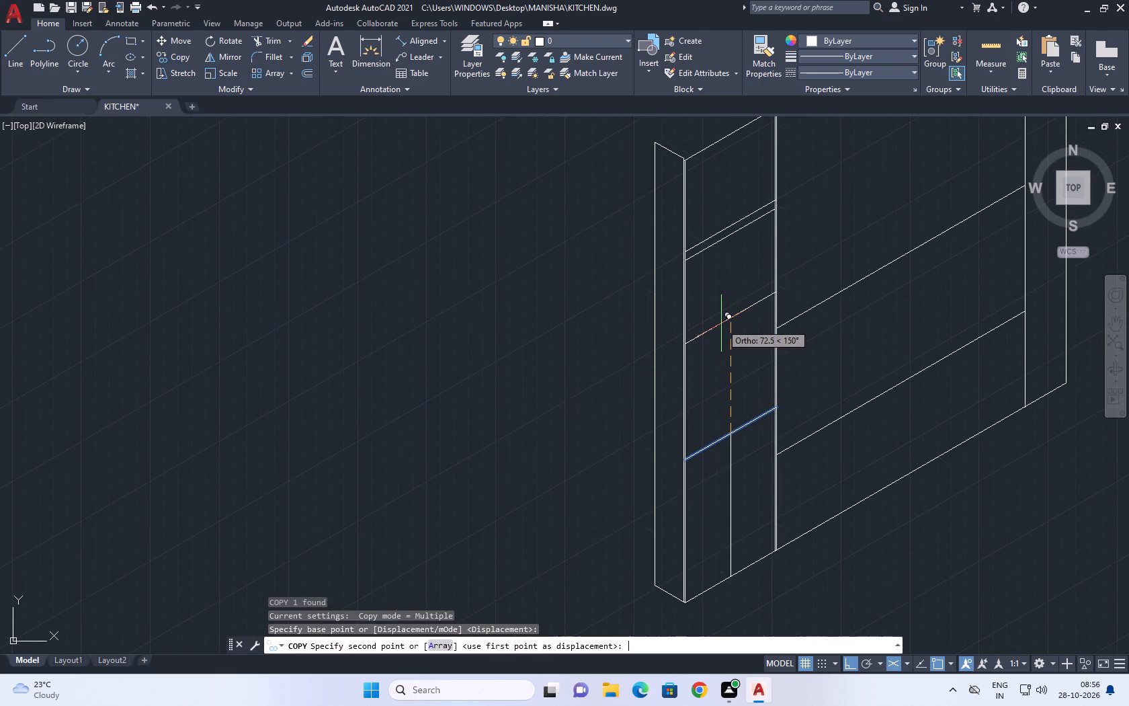
{"action": "scroll", "coordinate": [722, 357], "scroll_direction": "up", "scroll_amount": 1}
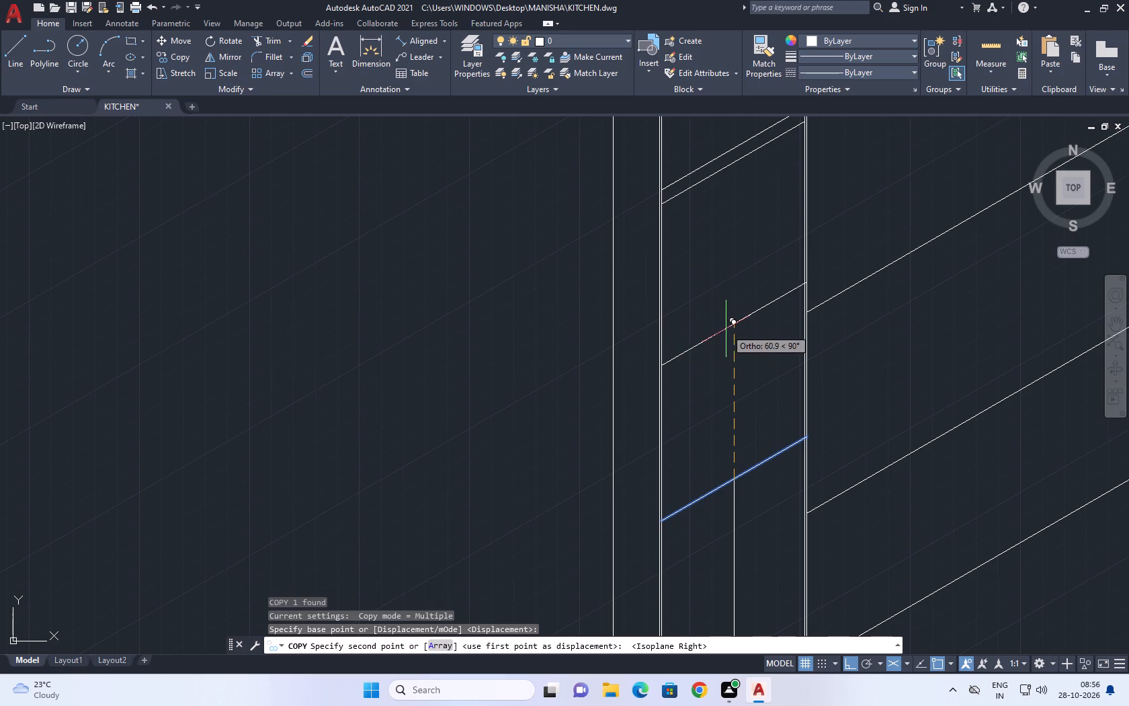
{"action": "left_click", "coordinate": [726, 329]}
{"action": "key", "text": "Escape"}
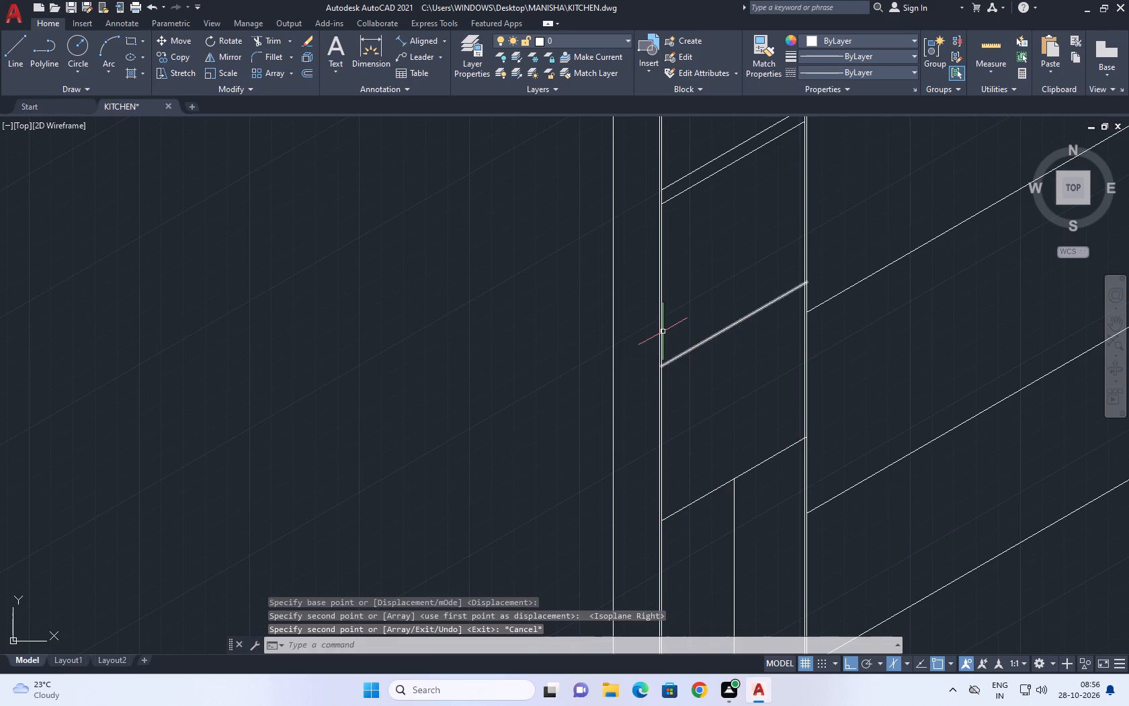
Draw a vertical line along the side panel's inner line, from the lower of the paired upper shelf lines to the lower shelf line.
{"action": "middle_click_drag", "start_coordinate": [683, 381], "coordinate": [678, 343]}
{"action": "scroll", "coordinate": [683, 381], "scroll_direction": "up", "scroll_amount": 1}
{"action": "key", "text": "l"}
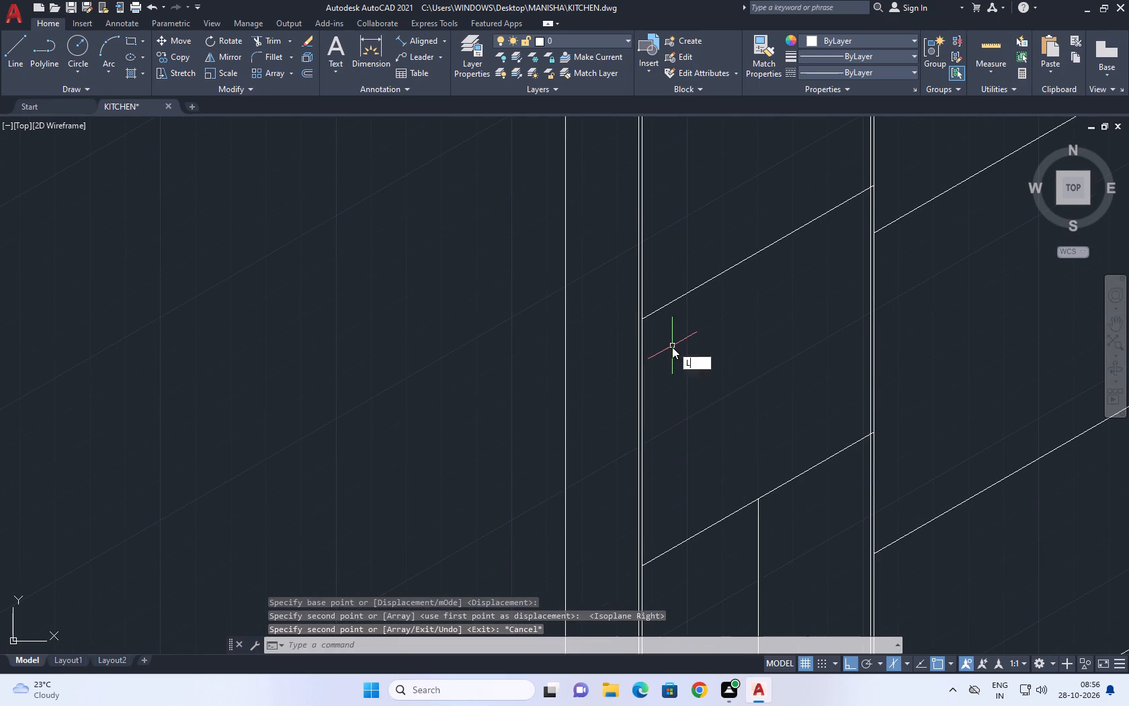
{"action": "key", "text": "space"}
{"action": "scroll", "coordinate": [672, 352], "scroll_direction": "down", "scroll_amount": 3}
{"action": "scroll", "coordinate": [651, 260], "scroll_direction": "up", "scroll_amount": 4}
{"action": "scroll", "coordinate": [722, 401], "scroll_direction": "up", "scroll_amount": 1}
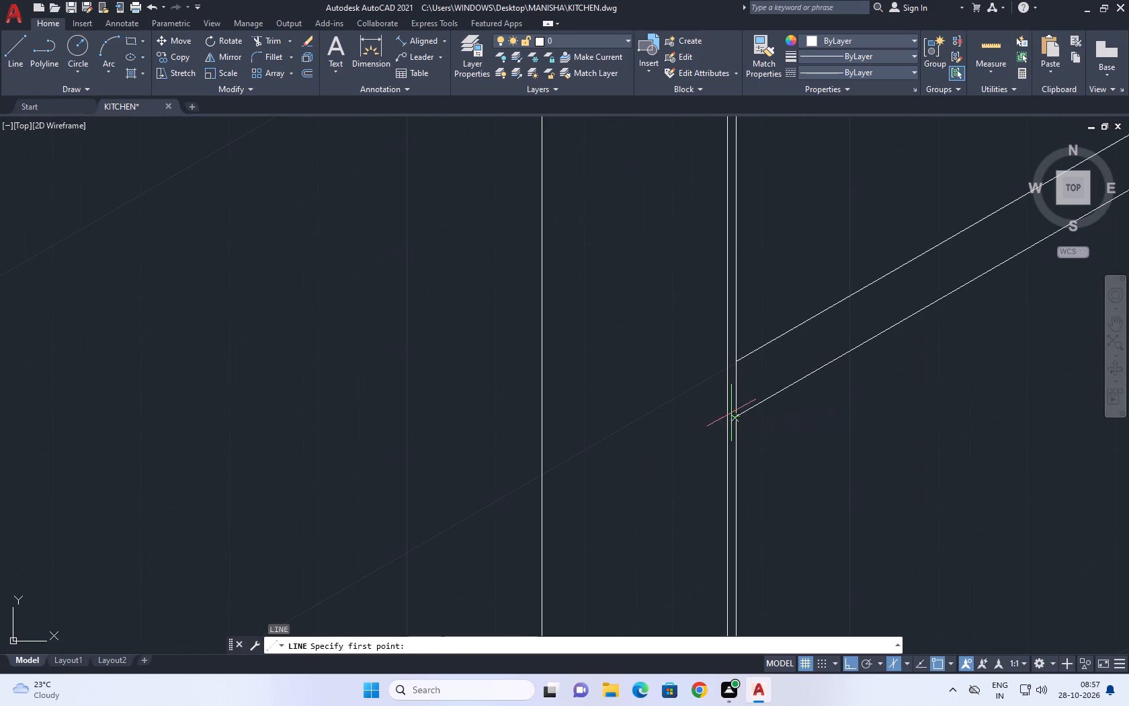
{"action": "left_click", "coordinate": [735, 414]}
{"action": "scroll", "coordinate": [724, 247], "scroll_direction": "down", "scroll_amount": 4}
{"action": "middle_click_drag", "start_coordinate": [718, 465], "coordinate": [727, 296]}
{"action": "scroll", "coordinate": [743, 405], "scroll_direction": "up", "scroll_amount": 3}
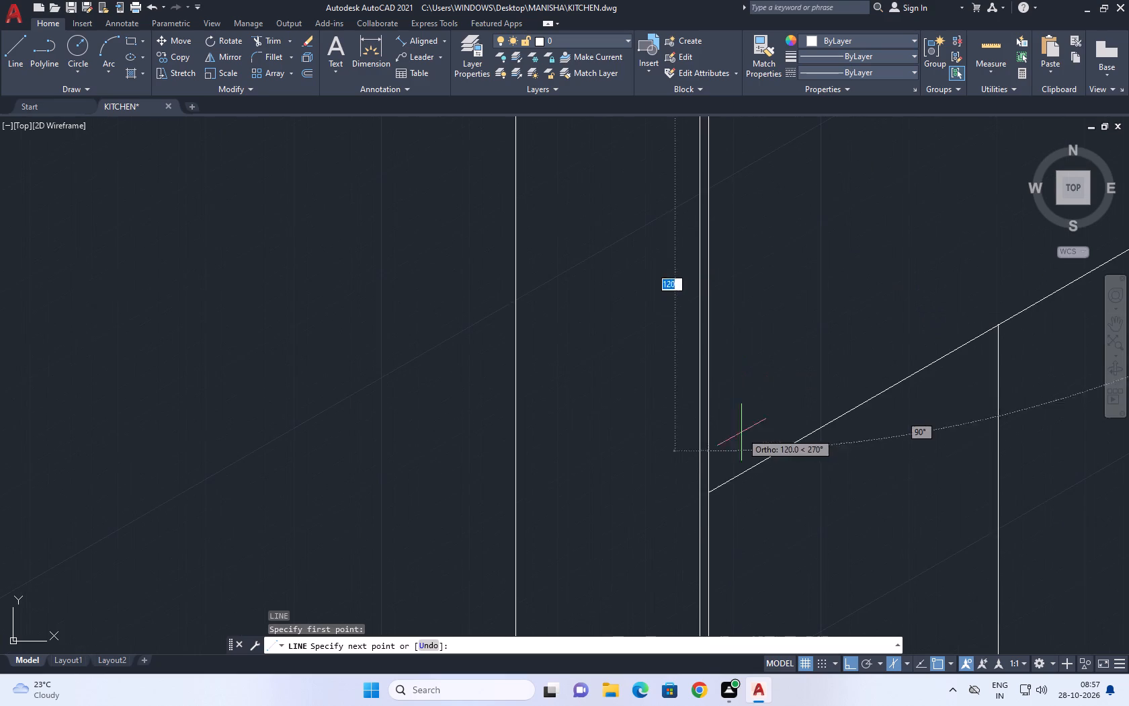
{"action": "scroll", "coordinate": [705, 500], "scroll_direction": "up", "scroll_amount": 1}
{"action": "left_click", "coordinate": [709, 491]}
{"action": "key", "text": "Escape"}
Move the copied middle shelf line up about 1.5 cm so its near end sits at the new vertical line's midpoint.
{"action": "scroll", "coordinate": [657, 415], "scroll_direction": "down", "scroll_amount": 5}
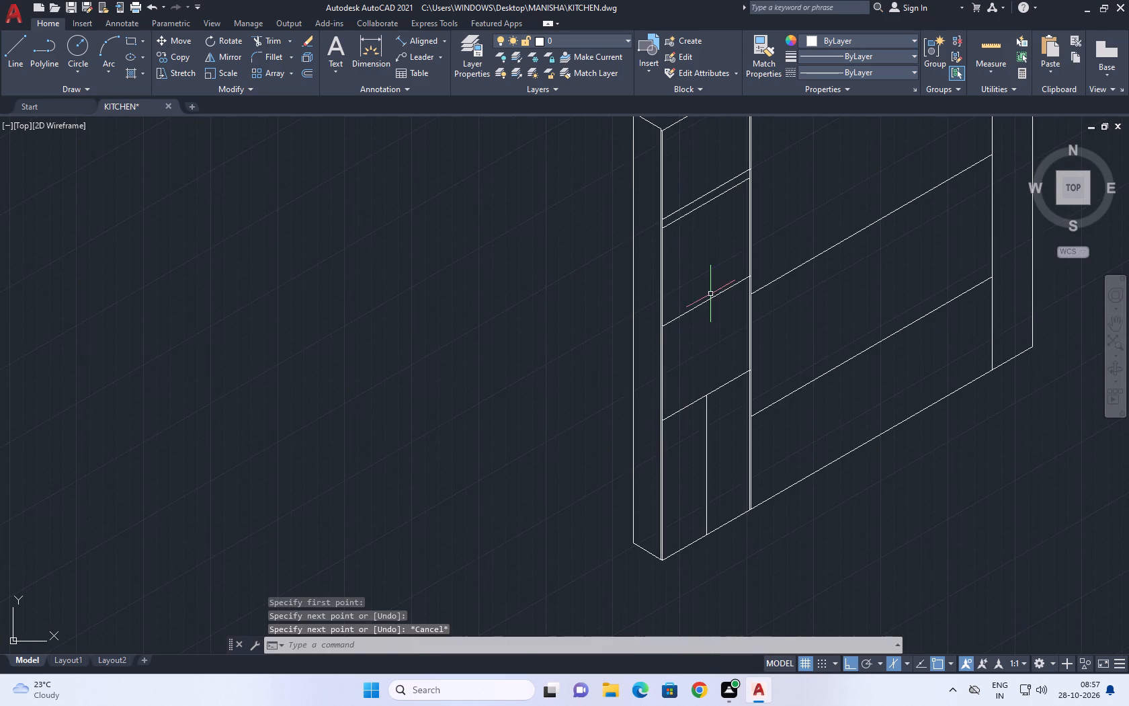
{"action": "scroll", "coordinate": [710, 293], "scroll_direction": "up", "scroll_amount": 1}
{"action": "left_click", "coordinate": [713, 321]}
{"action": "left_click", "coordinate": [705, 295]}
{"action": "key", "text": "m"}
{"action": "key", "text": "space"}
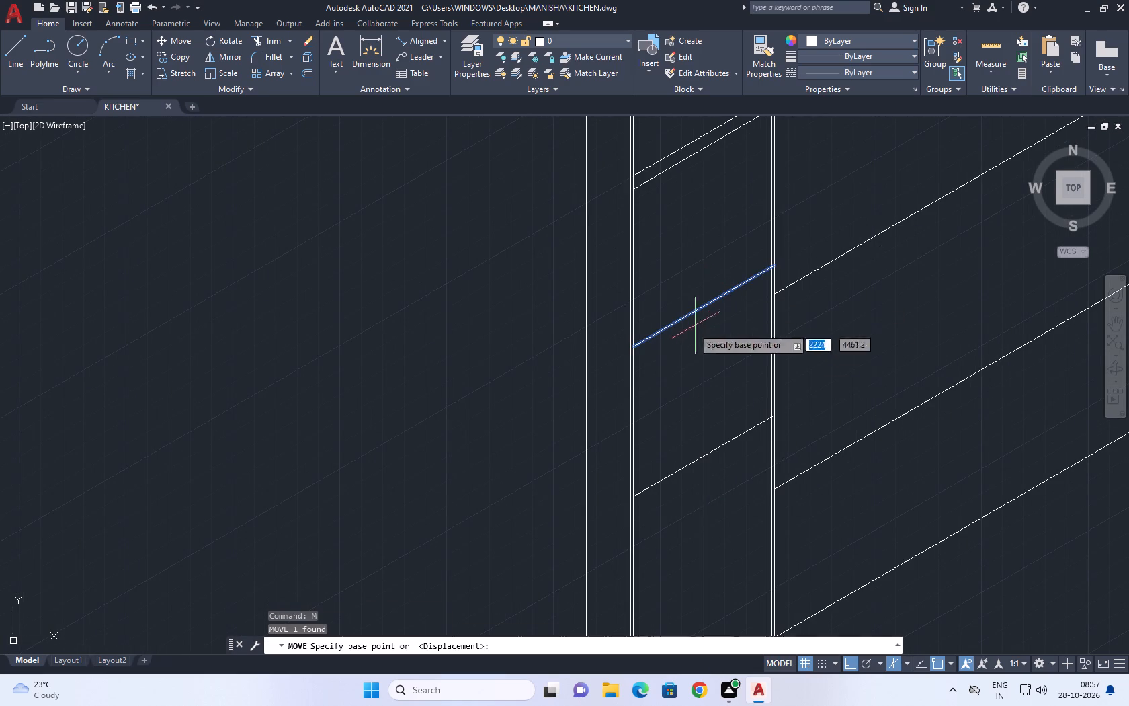
{"action": "left_click", "coordinate": [638, 347]}
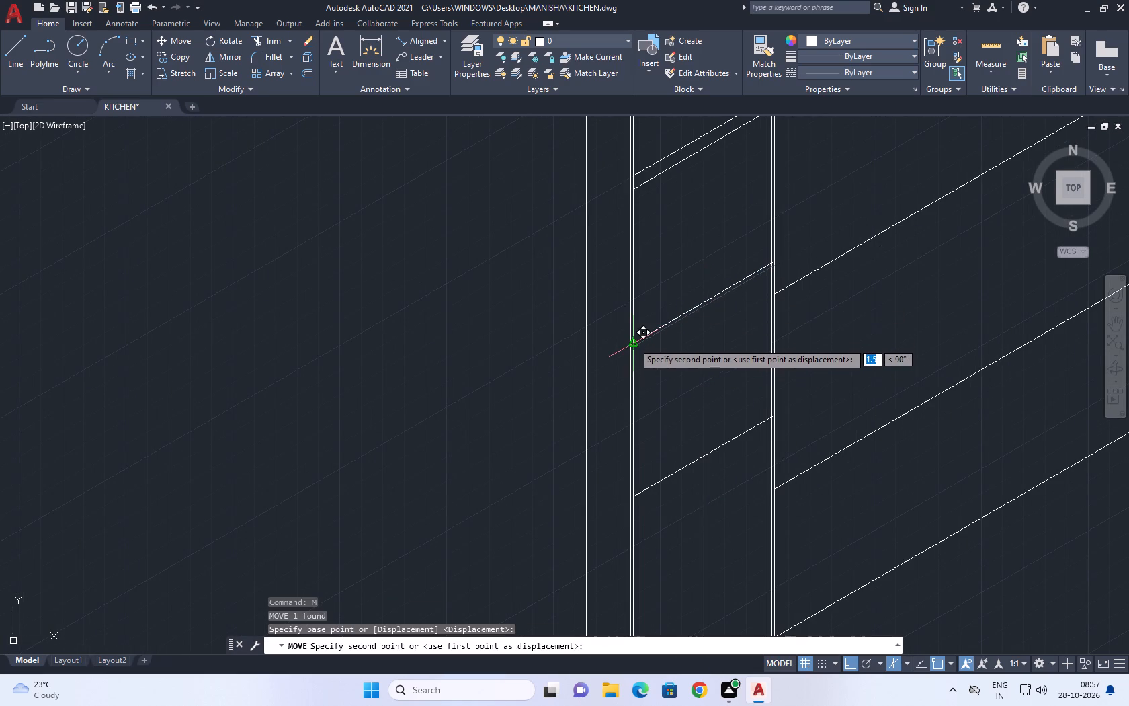
{"action": "left_click", "coordinate": [633, 342]}
Trim the middle shelf line's end inside the doubled divider so it stops at the divider's near line.
{"action": "middle_click_drag", "start_coordinate": [733, 279], "coordinate": [733, 290]}
{"action": "scroll", "coordinate": [744, 284], "scroll_direction": "up", "scroll_amount": 2}
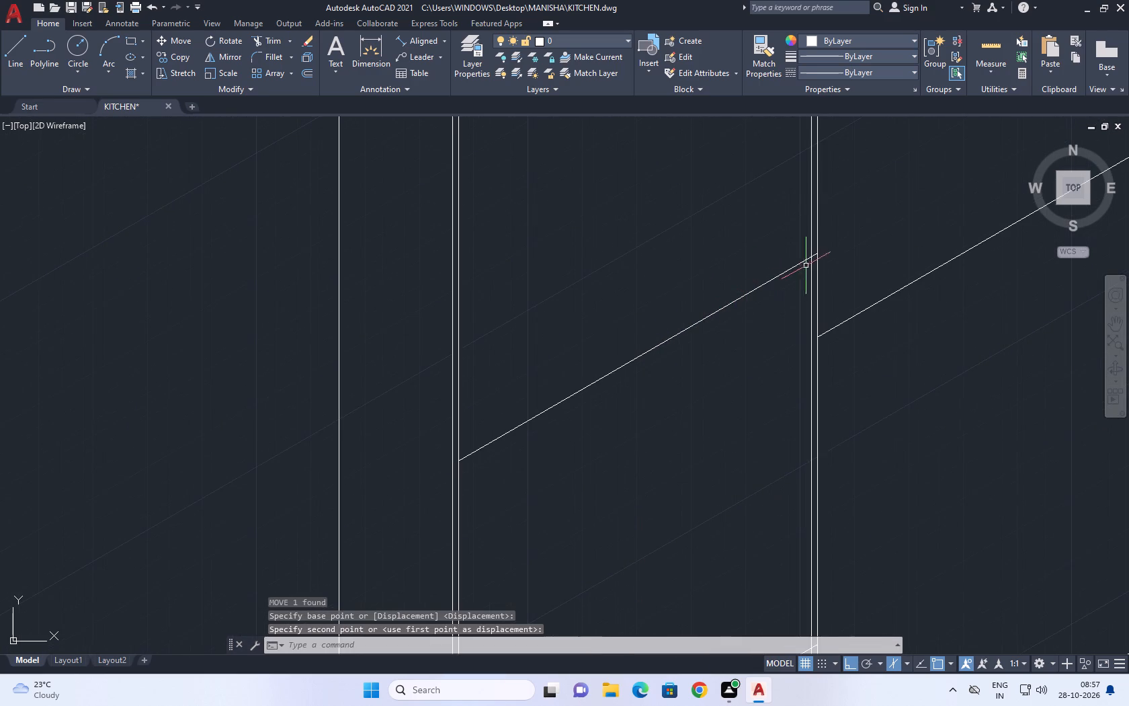
{"action": "middle_click_drag", "start_coordinate": [808, 266], "coordinate": [793, 276]}
{"action": "type", "text": "TR"}
{"action": "key", "text": "space"}
{"action": "scroll", "coordinate": [800, 307], "scroll_direction": "up", "scroll_amount": 3}
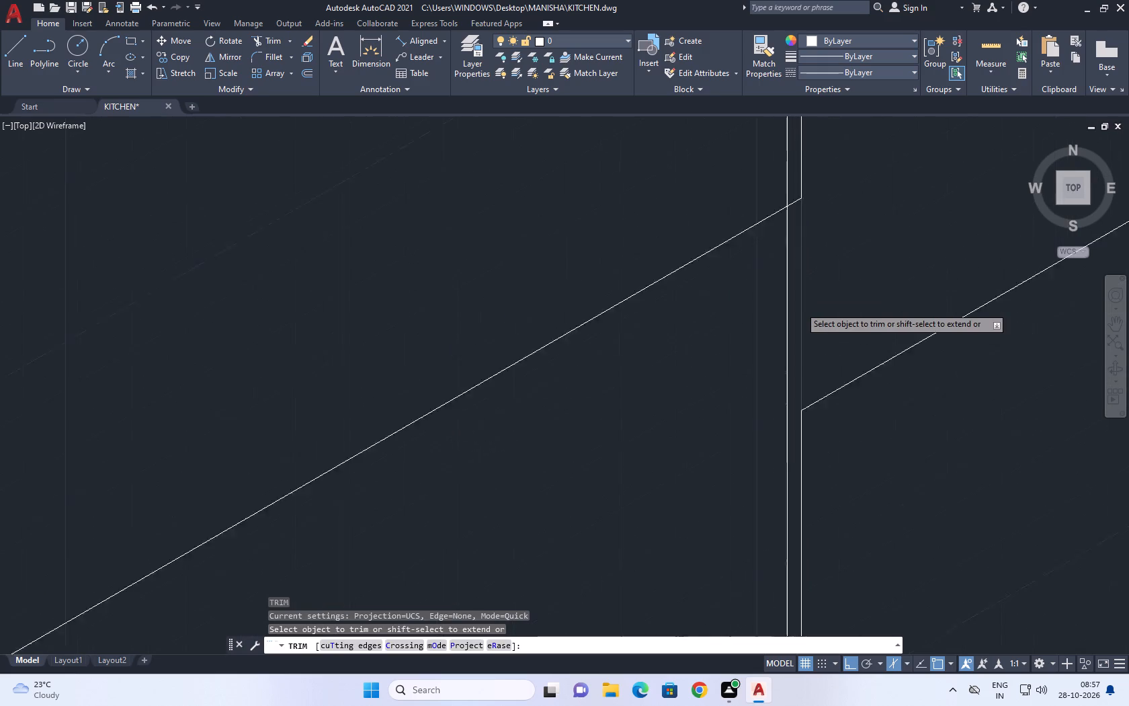
{"action": "scroll", "coordinate": [792, 163], "scroll_direction": "up", "scroll_amount": 1}
{"action": "middle_click_drag", "start_coordinate": [792, 163], "coordinate": [721, 343]}
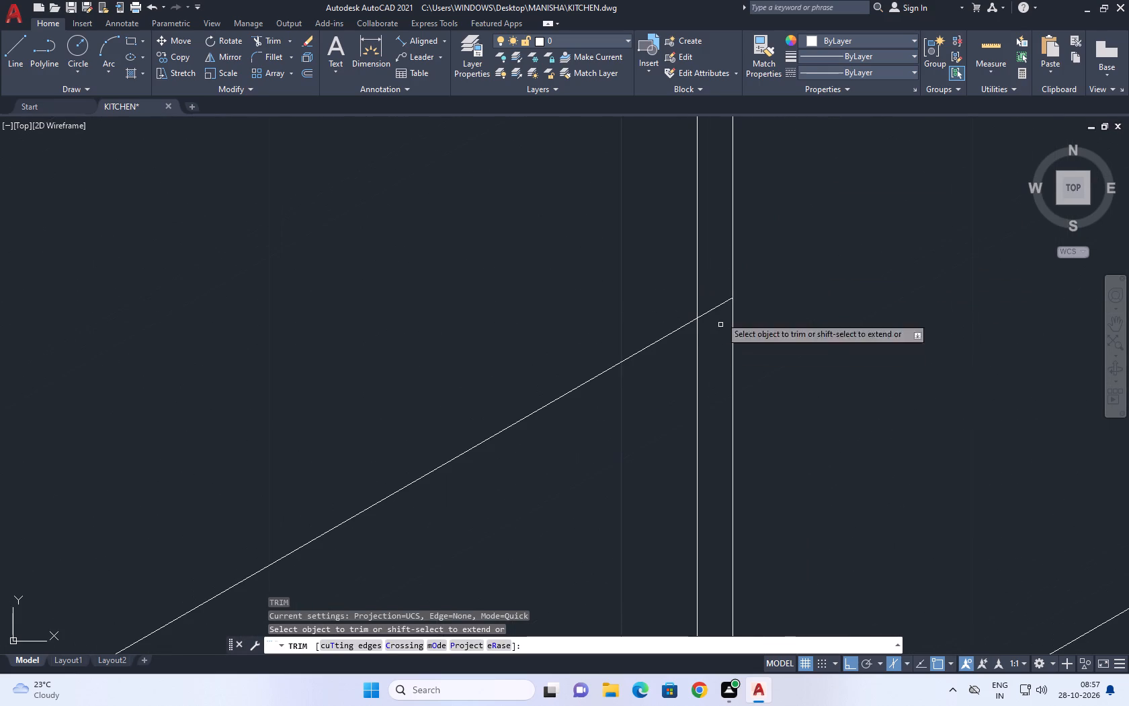
{"action": "left_click", "coordinate": [720, 282]}
{"action": "left_click", "coordinate": [711, 340]}
{"action": "right_click", "coordinate": [764, 293]}
{"action": "left_click", "coordinate": [805, 319]}
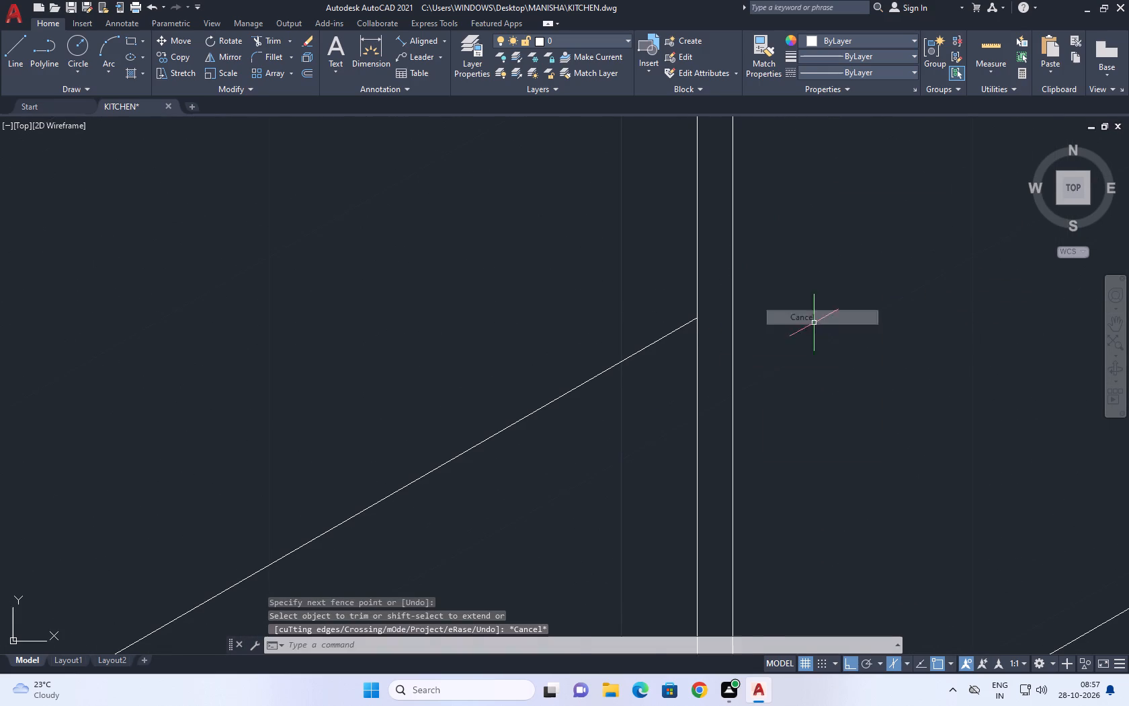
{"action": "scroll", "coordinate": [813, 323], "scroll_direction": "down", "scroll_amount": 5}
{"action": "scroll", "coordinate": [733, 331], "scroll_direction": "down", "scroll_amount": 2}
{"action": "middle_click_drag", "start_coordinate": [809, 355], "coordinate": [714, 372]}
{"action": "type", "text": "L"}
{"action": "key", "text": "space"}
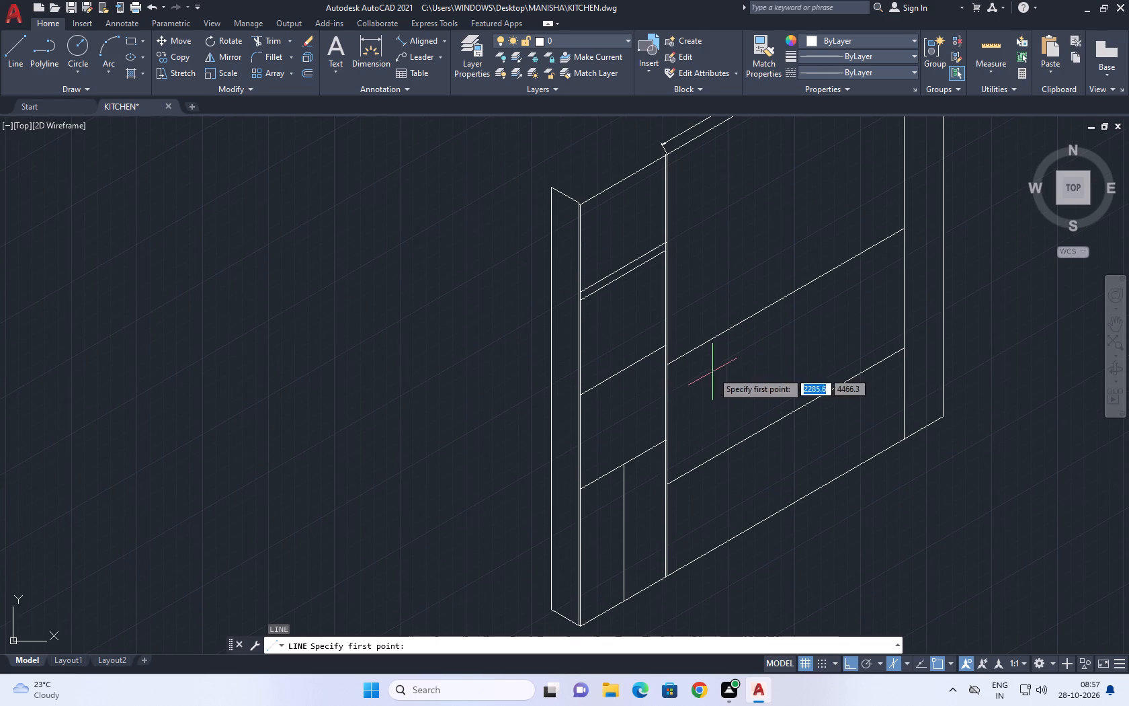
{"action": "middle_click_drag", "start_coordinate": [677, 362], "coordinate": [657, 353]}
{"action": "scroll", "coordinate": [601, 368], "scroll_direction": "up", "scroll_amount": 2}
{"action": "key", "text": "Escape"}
Copy the narrow section's middle shelf line vertically upward by 0.5 cm.
{"action": "left_click", "coordinate": [611, 364]}
{"action": "left_click", "coordinate": [574, 297]}
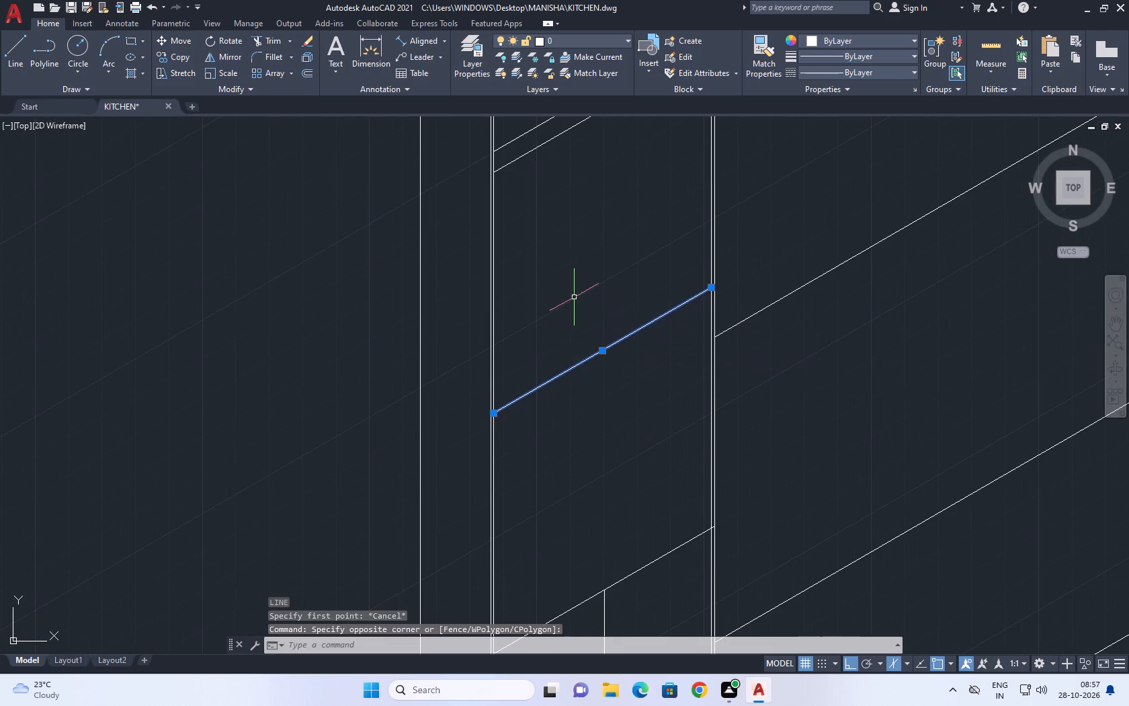
{"action": "key", "text": "c"}
{"action": "key", "text": "o"}
{"action": "key", "text": "space"}
{"action": "left_click", "coordinate": [587, 336]}
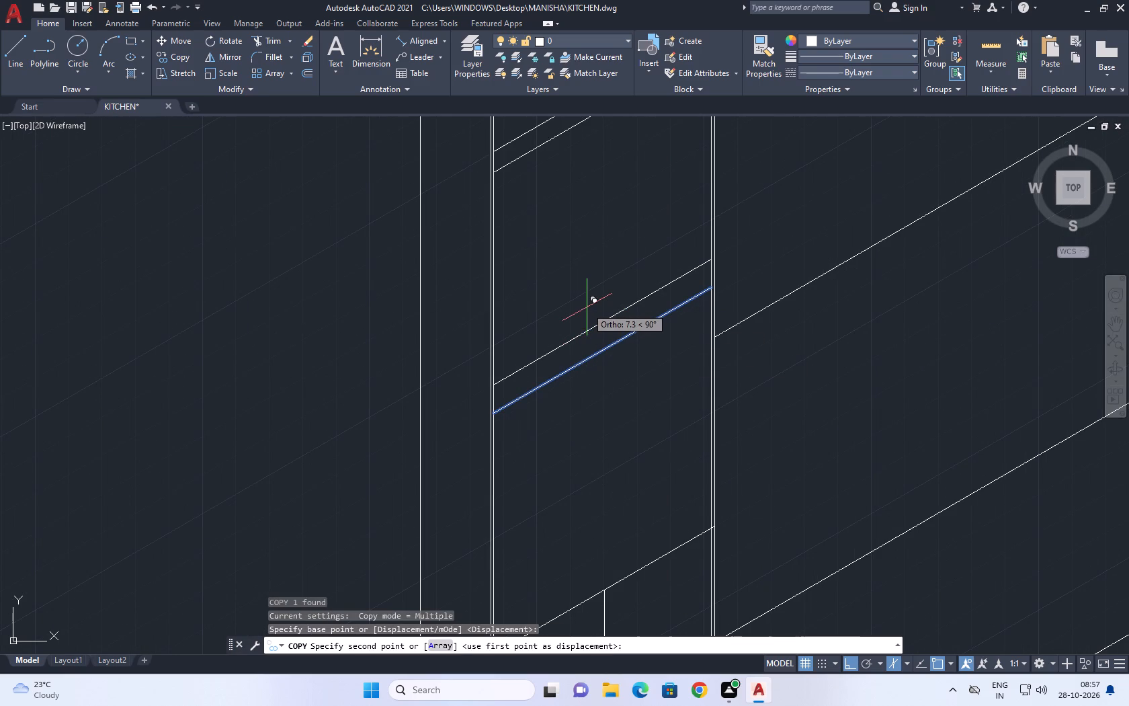
{"action": "type", "text": "0."}
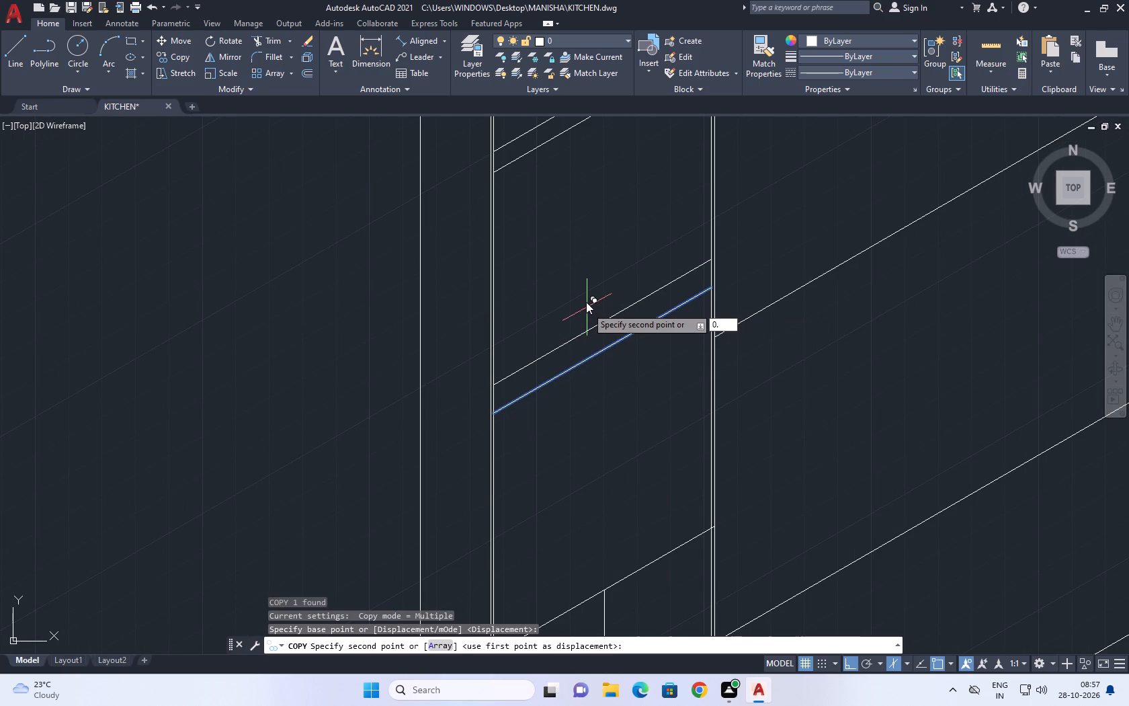
{"action": "key", "text": "5"}
{"action": "key", "text": "space"}
{"action": "key", "text": "space"}
{"action": "scroll", "coordinate": [595, 352], "scroll_direction": "up", "scroll_amount": 3}
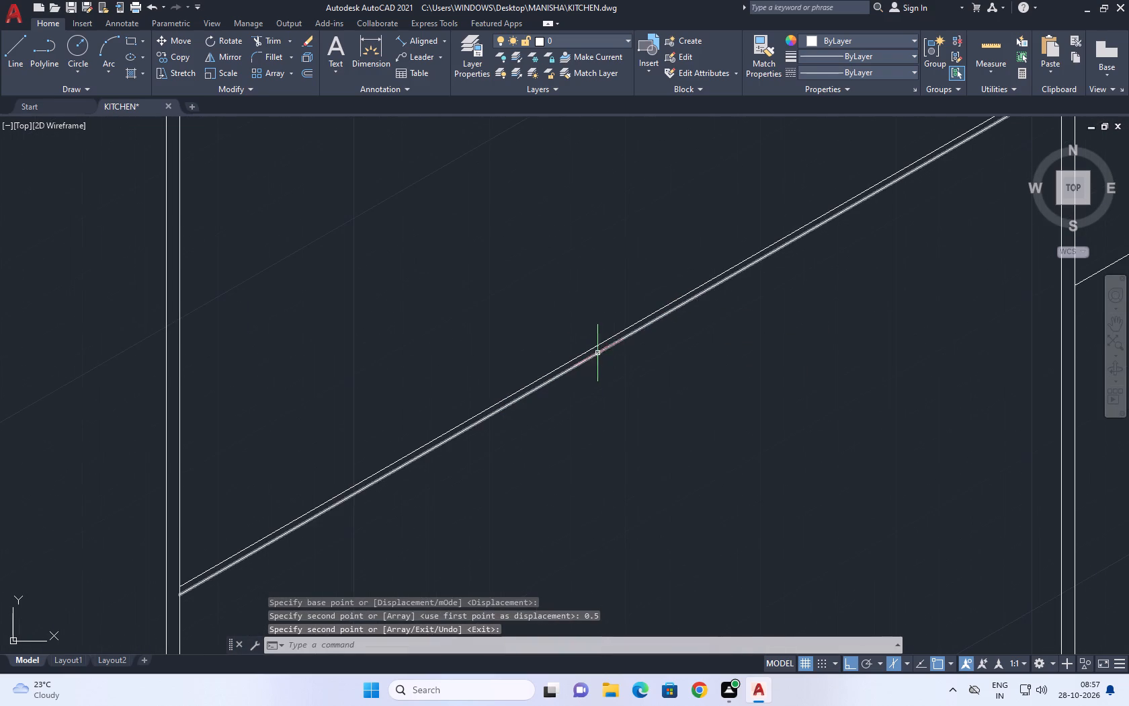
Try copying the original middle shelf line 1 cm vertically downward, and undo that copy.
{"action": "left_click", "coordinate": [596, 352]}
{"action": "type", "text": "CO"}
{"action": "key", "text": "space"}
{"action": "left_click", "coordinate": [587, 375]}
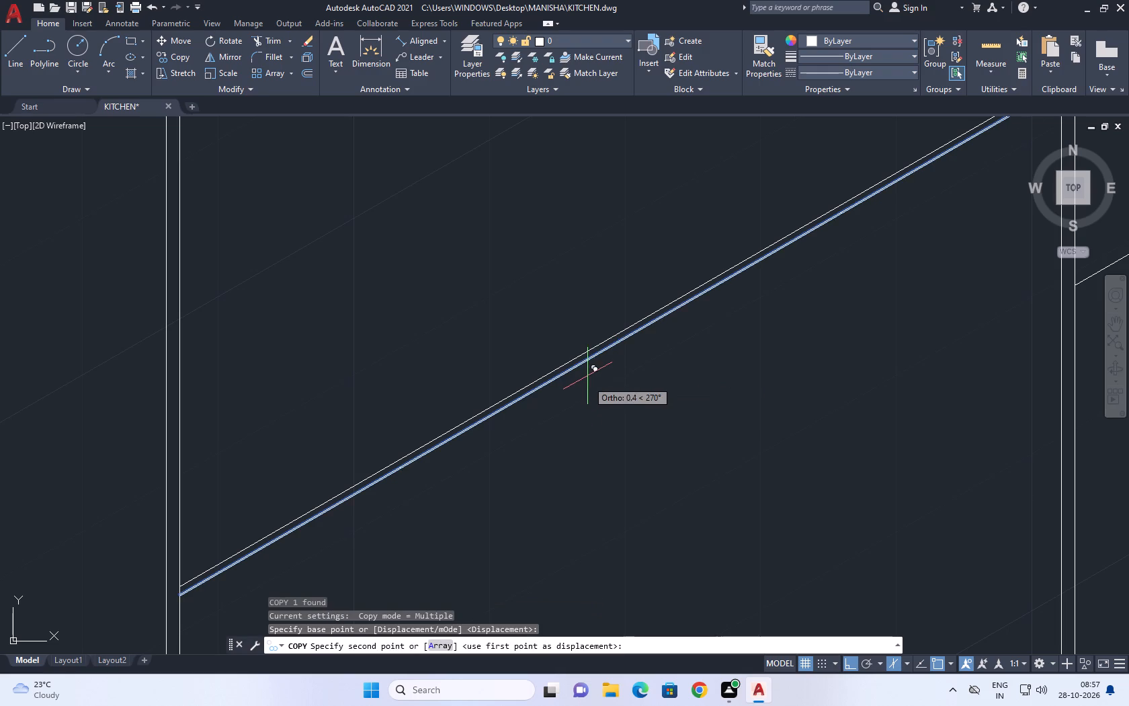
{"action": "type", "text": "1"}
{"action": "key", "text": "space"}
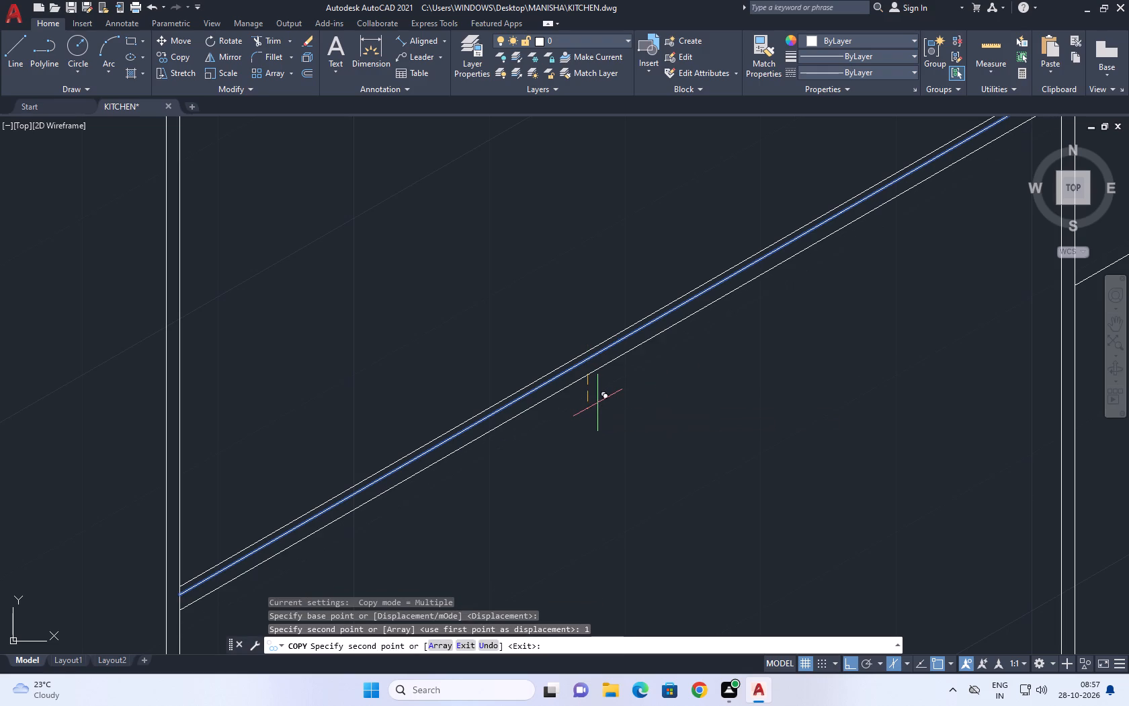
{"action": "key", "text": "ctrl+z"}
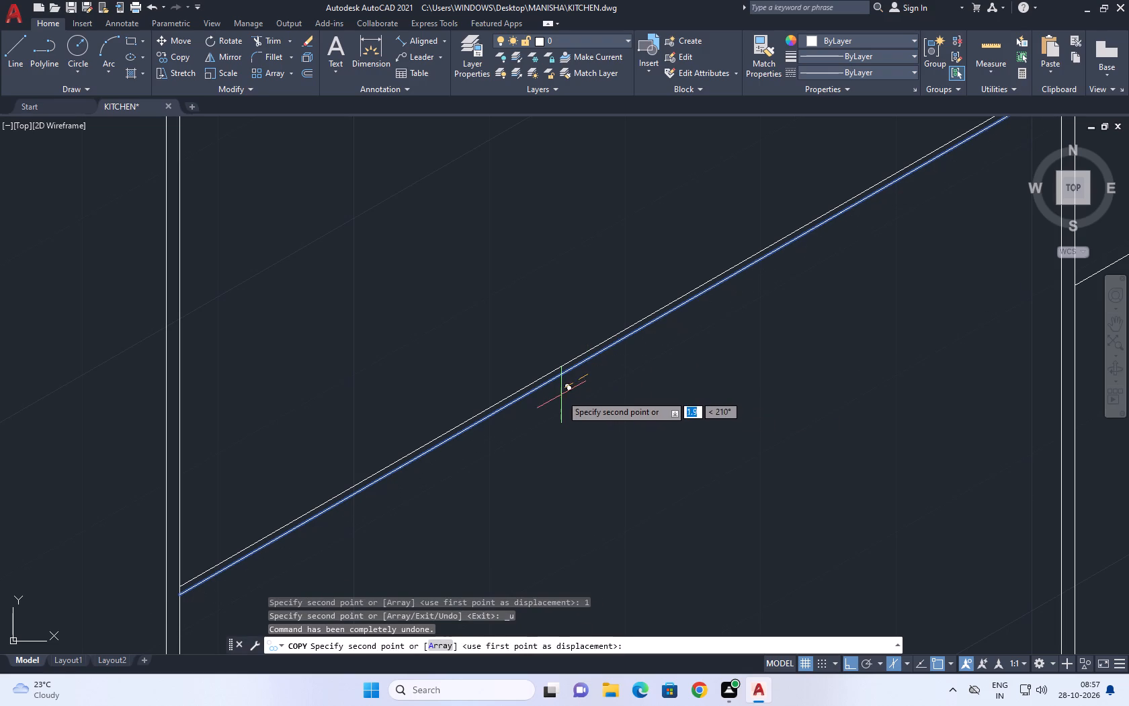
Copy the original middle shelf line 0.5 cm vertically downward.
{"action": "key", "text": "0"}
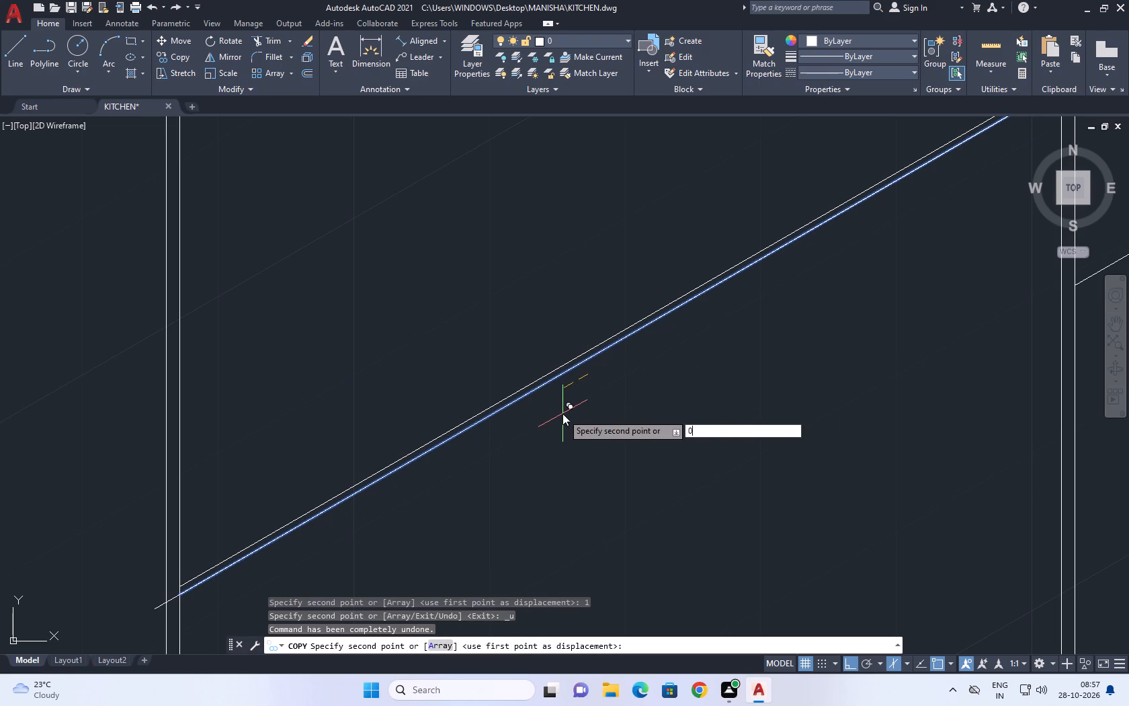
{"action": "key", "text": "period"}
{"action": "type", "text": "5"}
{"action": "key", "text": "space"}
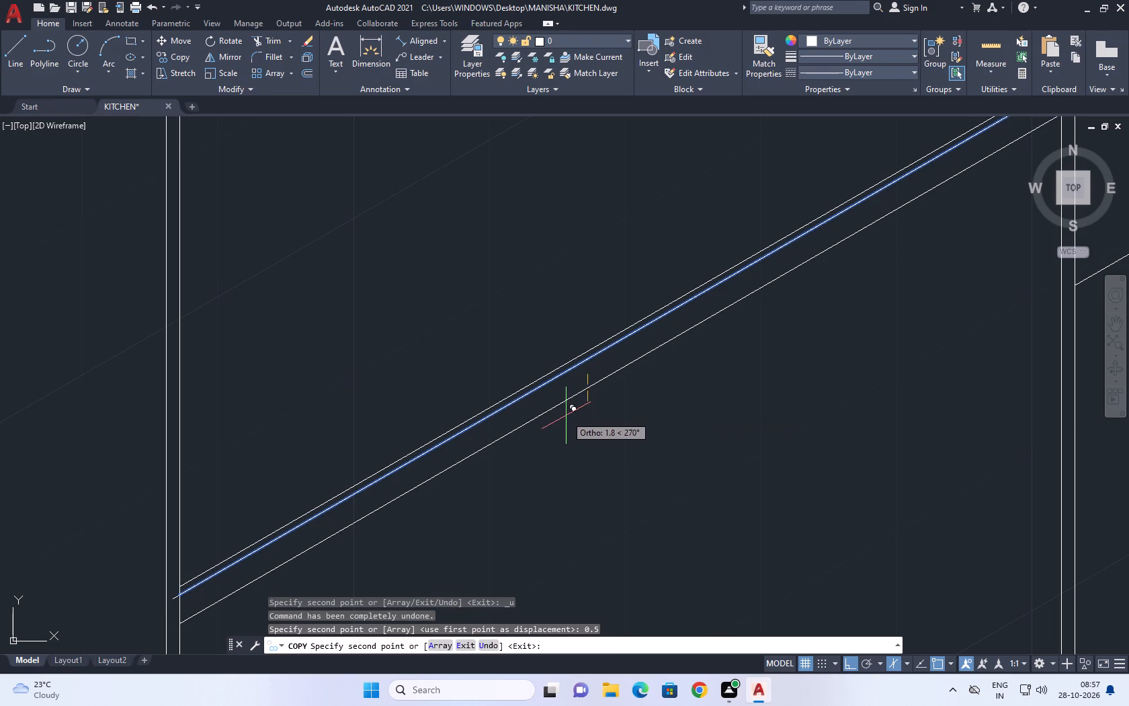
{"action": "key", "text": "0"}
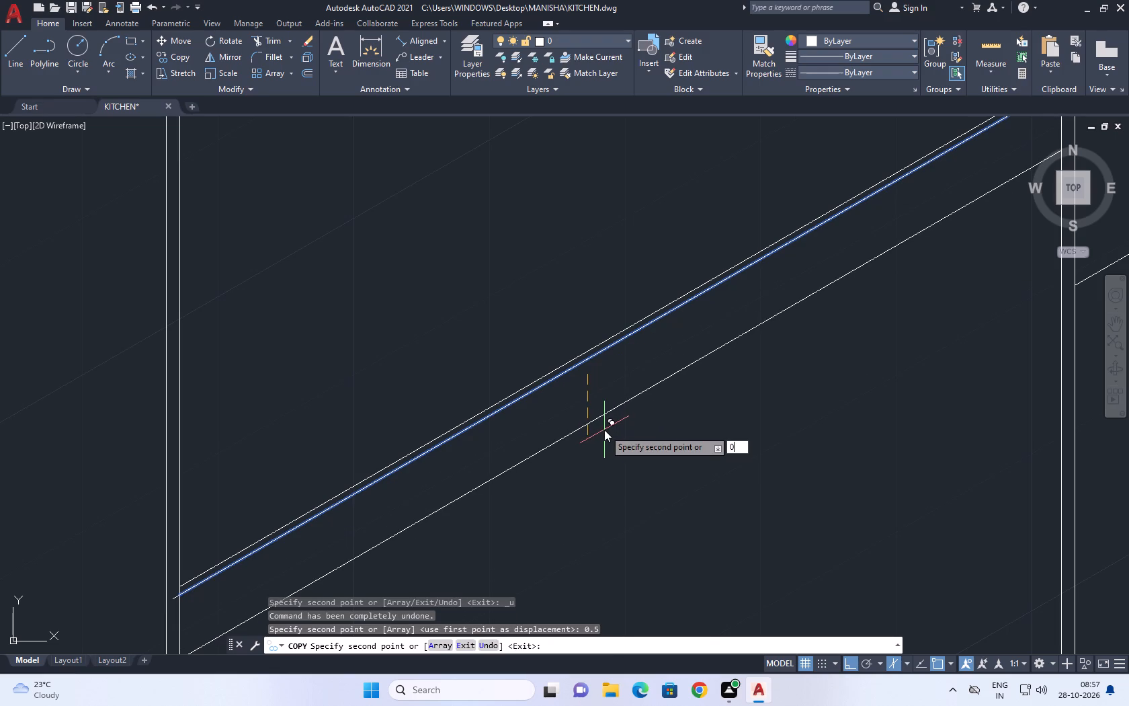
{"action": "key", "text": "period"}
{"action": "key", "text": "5"}
{"action": "key", "text": "space"}
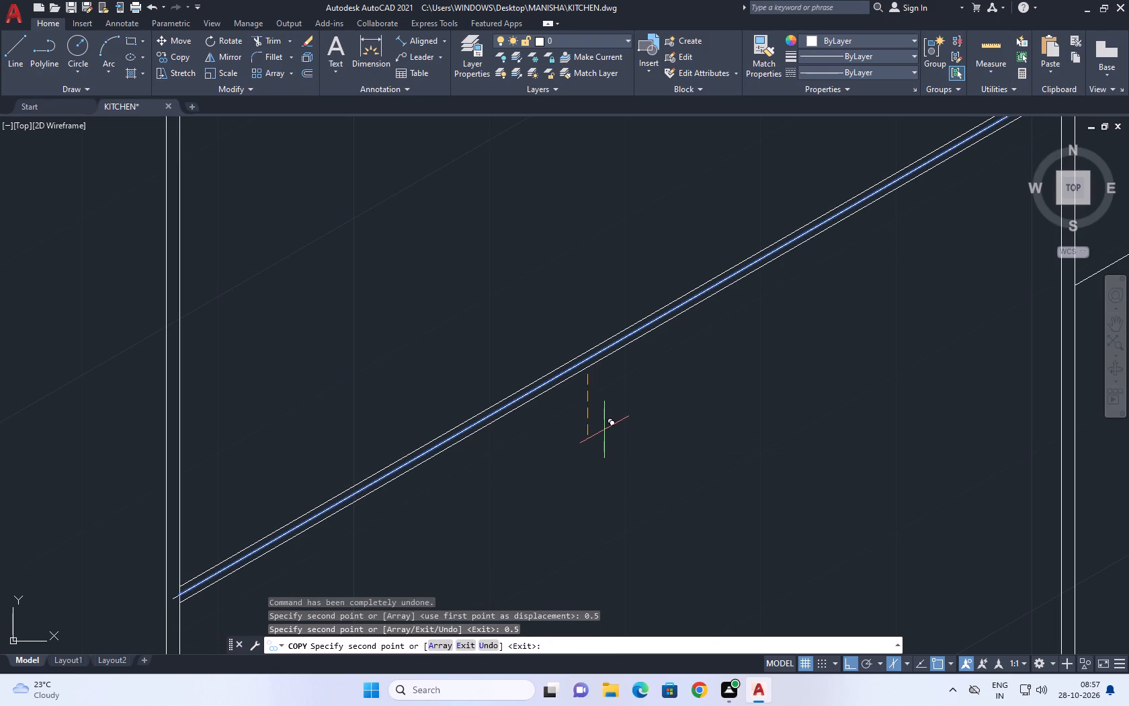
{"action": "key", "text": "Escape"}
Delete the overlapping centre lines between the two outer middle shelf lines.
{"action": "scroll", "coordinate": [509, 387], "scroll_direction": "up", "scroll_amount": 2}
{"action": "left_click", "coordinate": [527, 414]}
{"action": "left_click", "coordinate": [517, 430]}
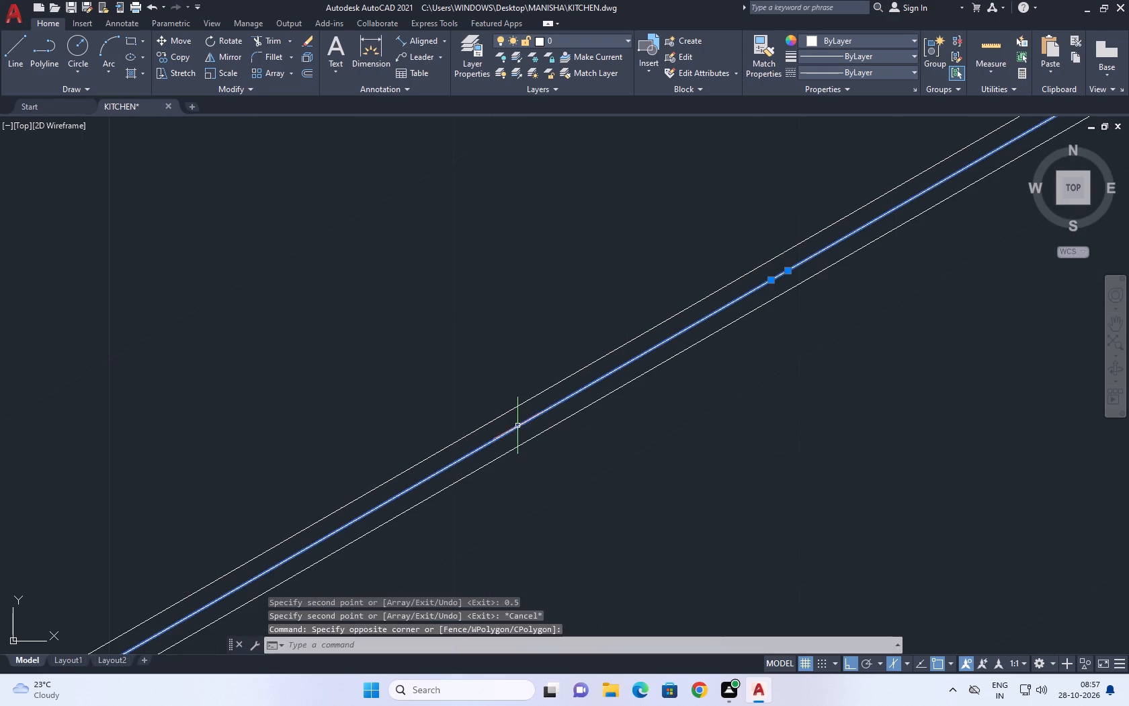
{"action": "key", "text": "Delete"}
{"action": "scroll", "coordinate": [590, 391], "scroll_direction": "down", "scroll_amount": 4}
{"action": "middle_click_drag", "start_coordinate": [603, 453], "coordinate": [622, 433]}
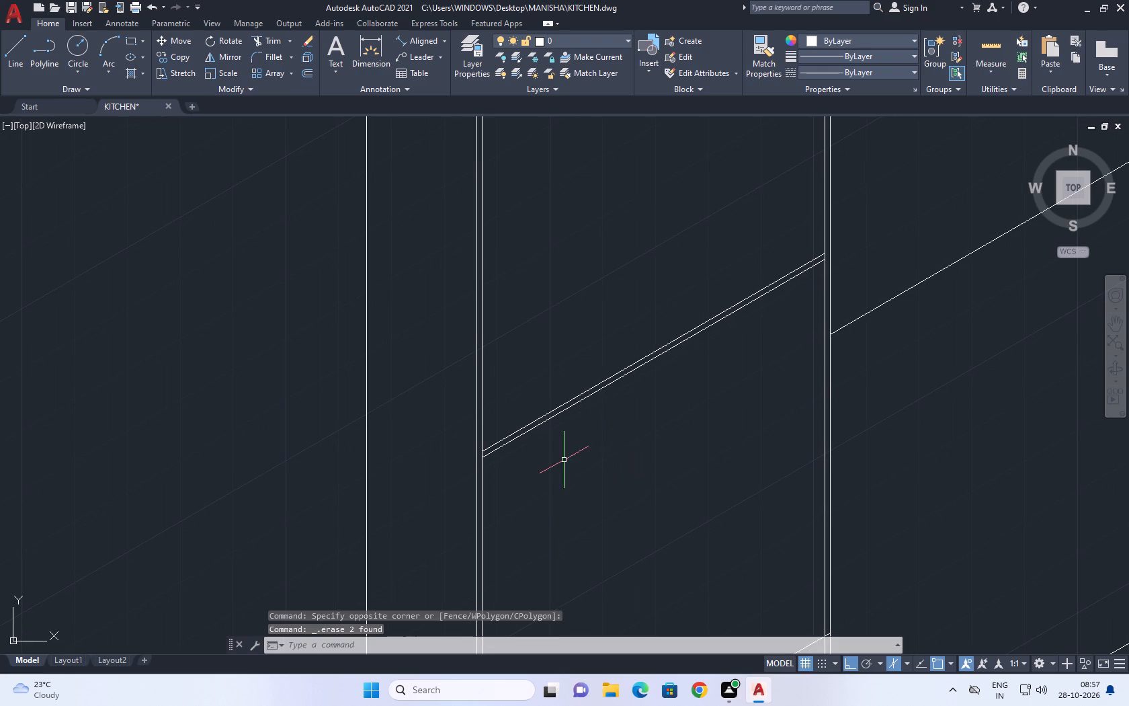
Examine both ends of the doubled middle shelf where they meet the side panel and the divider.
{"action": "scroll", "coordinate": [493, 451], "scroll_direction": "up", "scroll_amount": 4}
{"action": "scroll", "coordinate": [442, 478], "scroll_direction": "up", "scroll_amount": 3}
{"action": "scroll", "coordinate": [434, 411], "scroll_direction": "down", "scroll_amount": 6}
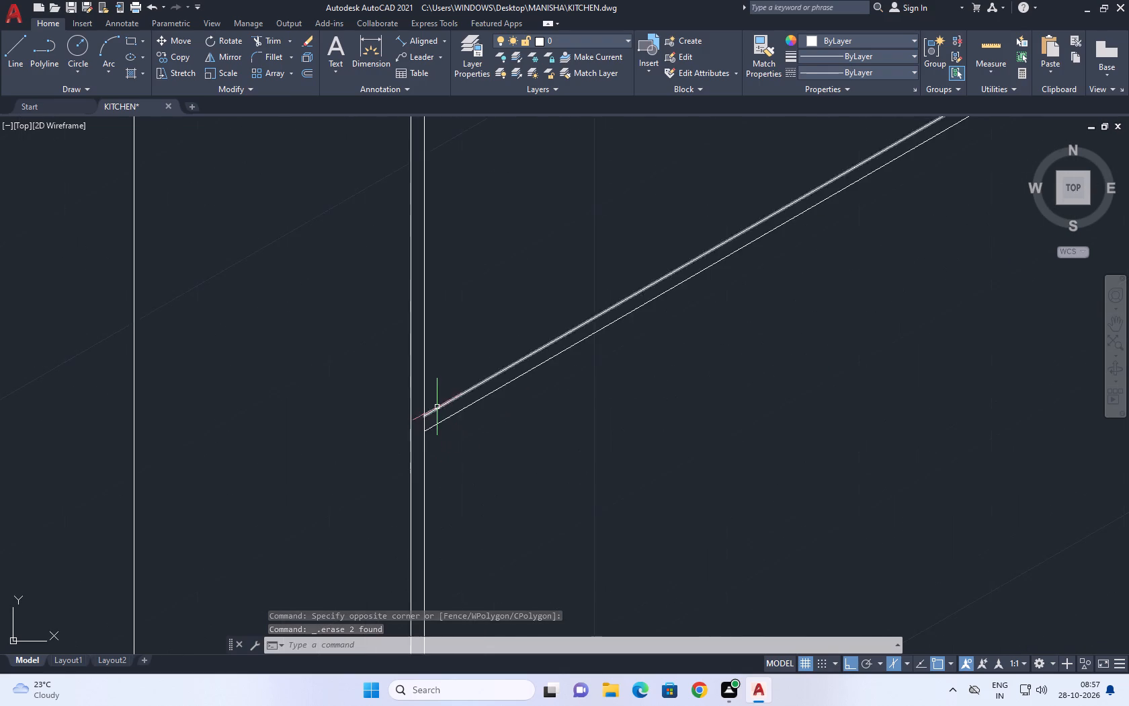
{"action": "scroll", "coordinate": [437, 407], "scroll_direction": "down", "scroll_amount": 4}
{"action": "middle_click_drag", "start_coordinate": [632, 354], "coordinate": [444, 383]}
{"action": "scroll", "coordinate": [287, 416], "scroll_direction": "up", "scroll_amount": 5}
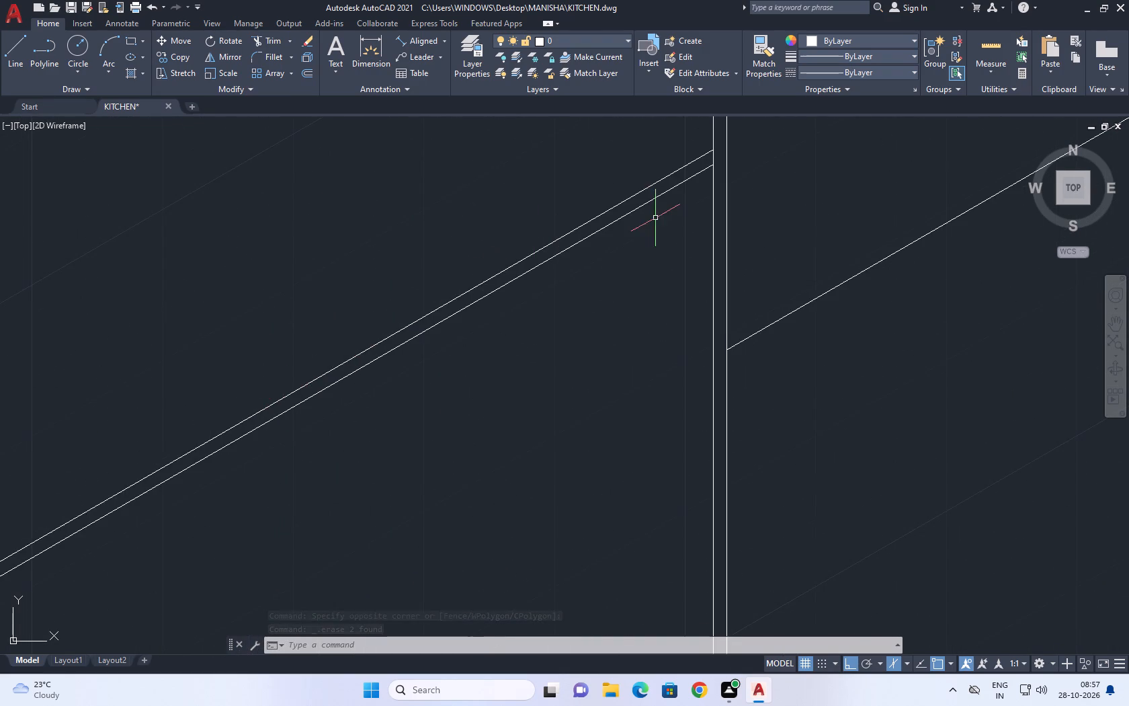
{"action": "middle_click_drag", "start_coordinate": [650, 232], "coordinate": [602, 301]}
{"action": "scroll", "coordinate": [601, 302], "scroll_direction": "down", "scroll_amount": 5}
{"action": "middle_click_drag", "start_coordinate": [653, 286], "coordinate": [616, 253]}
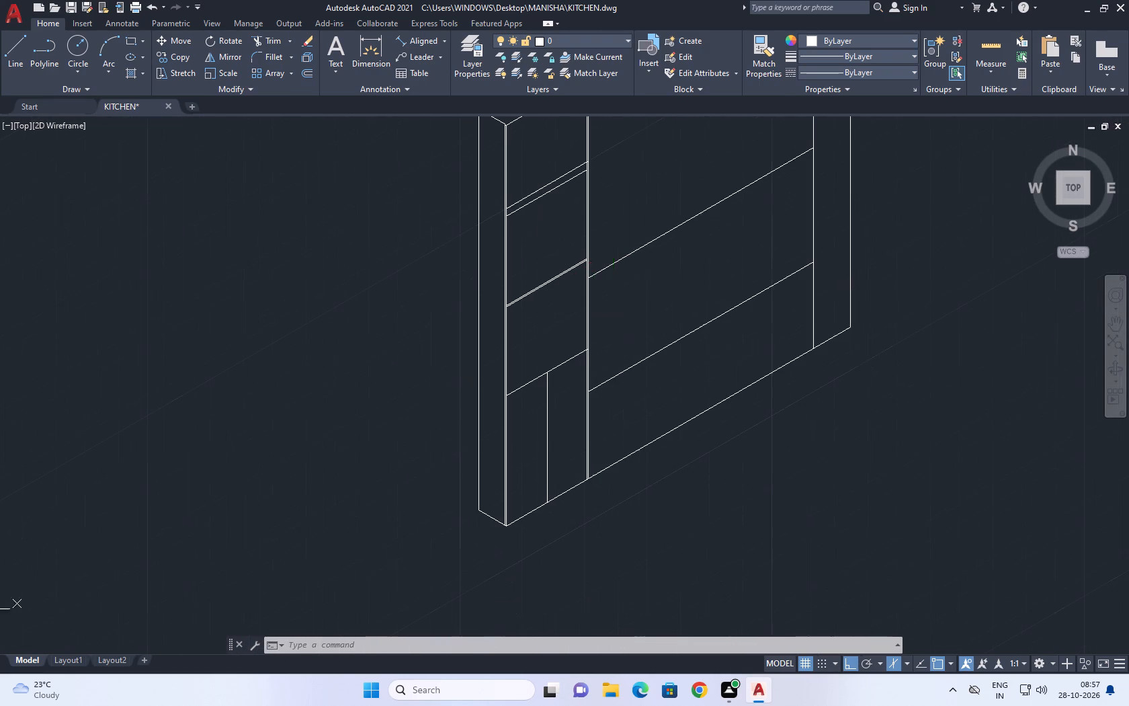
Fillet the two middle shelf lines together into a rounded end at the side panel.
{"action": "scroll", "coordinate": [513, 305], "scroll_direction": "up", "scroll_amount": 2}
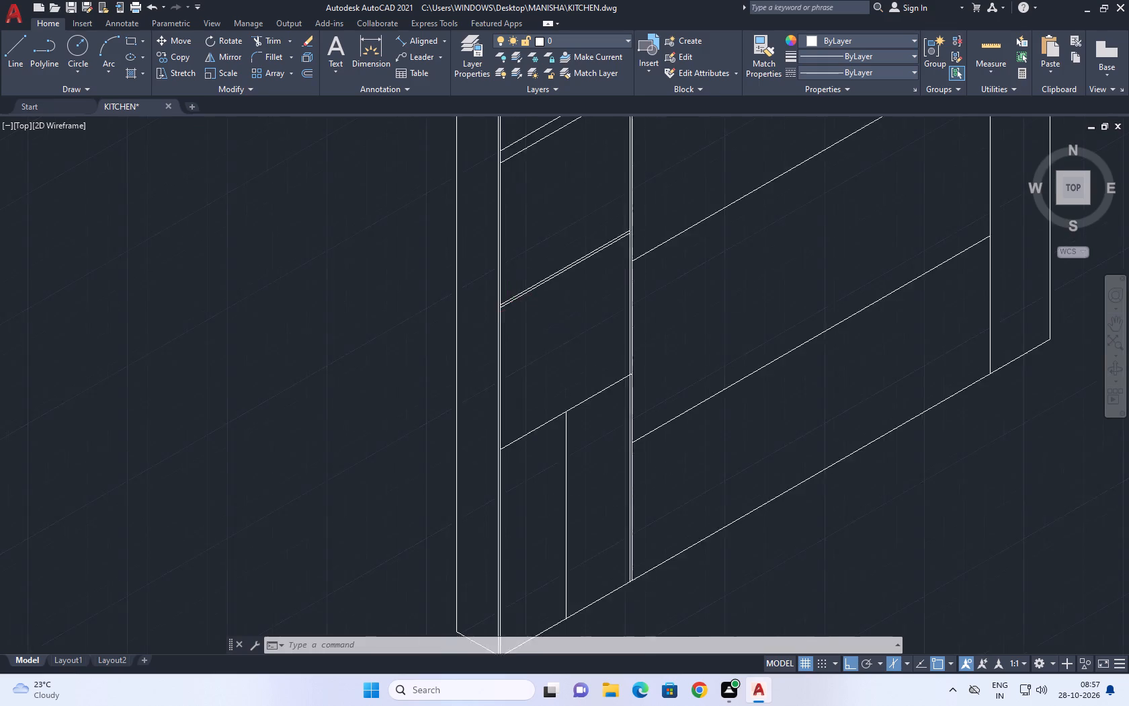
{"action": "scroll", "coordinate": [513, 305], "scroll_direction": "up", "scroll_amount": 3}
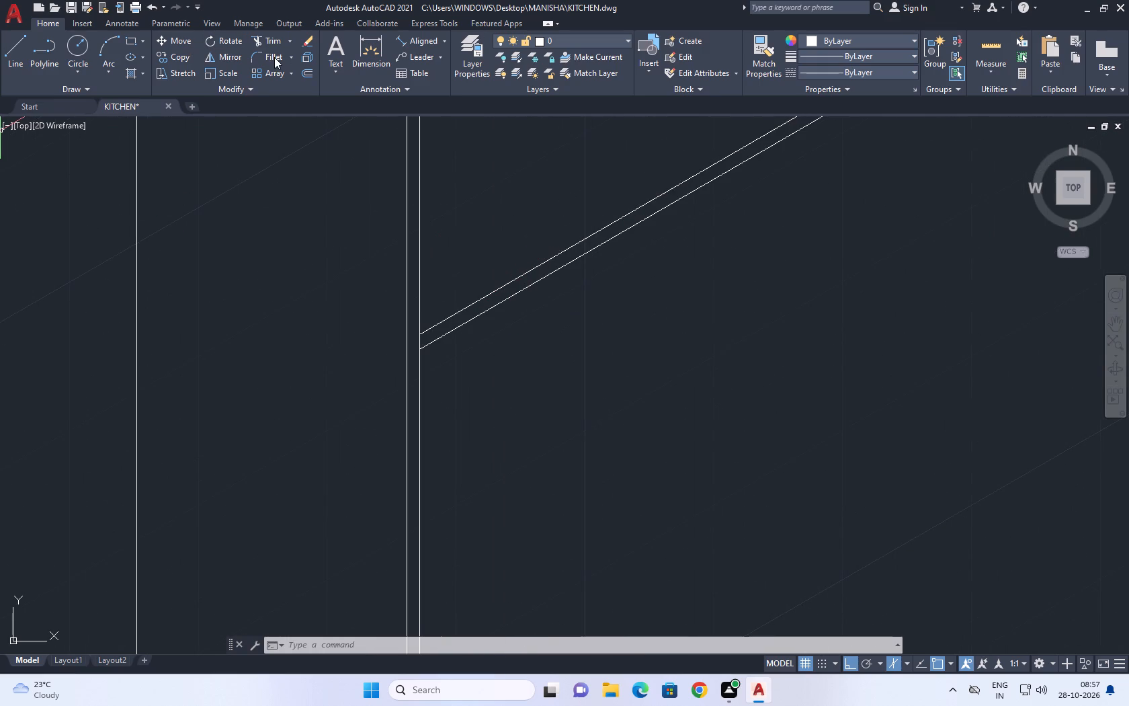
{"action": "left_click_drag", "start_coordinate": [274, 57], "coordinate": [265, 104]}
{"action": "scroll", "coordinate": [501, 303], "scroll_direction": "up", "scroll_amount": 1}
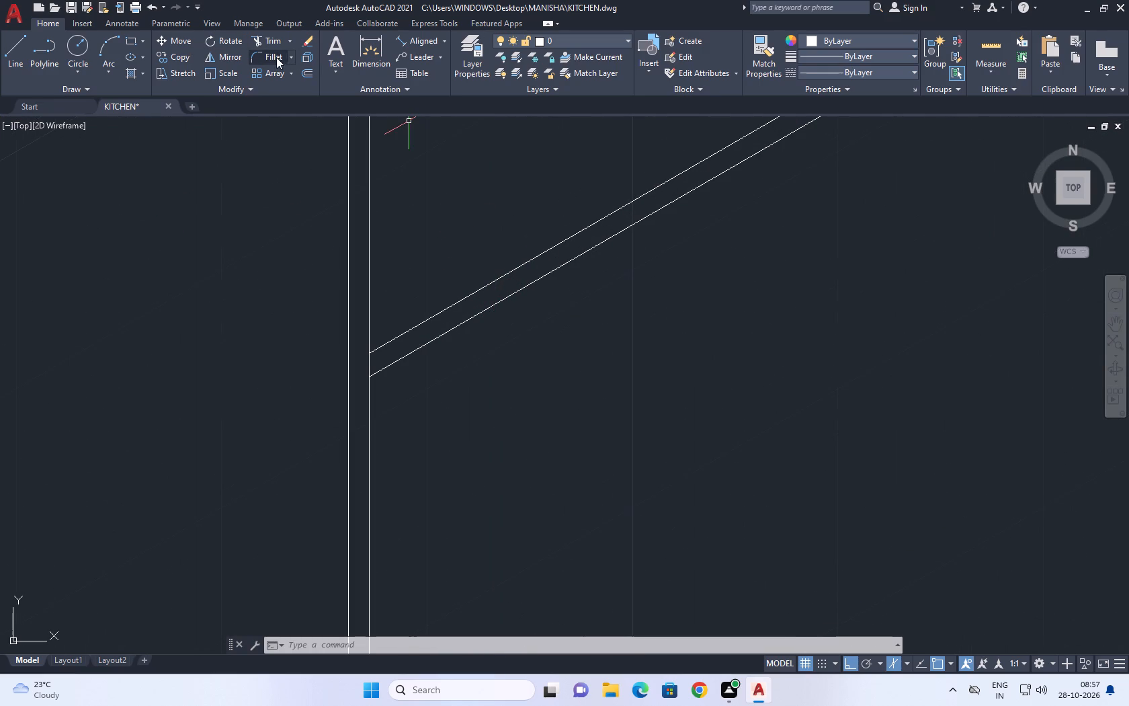
{"action": "left_click", "coordinate": [276, 57]}
{"action": "left_click", "coordinate": [490, 282]}
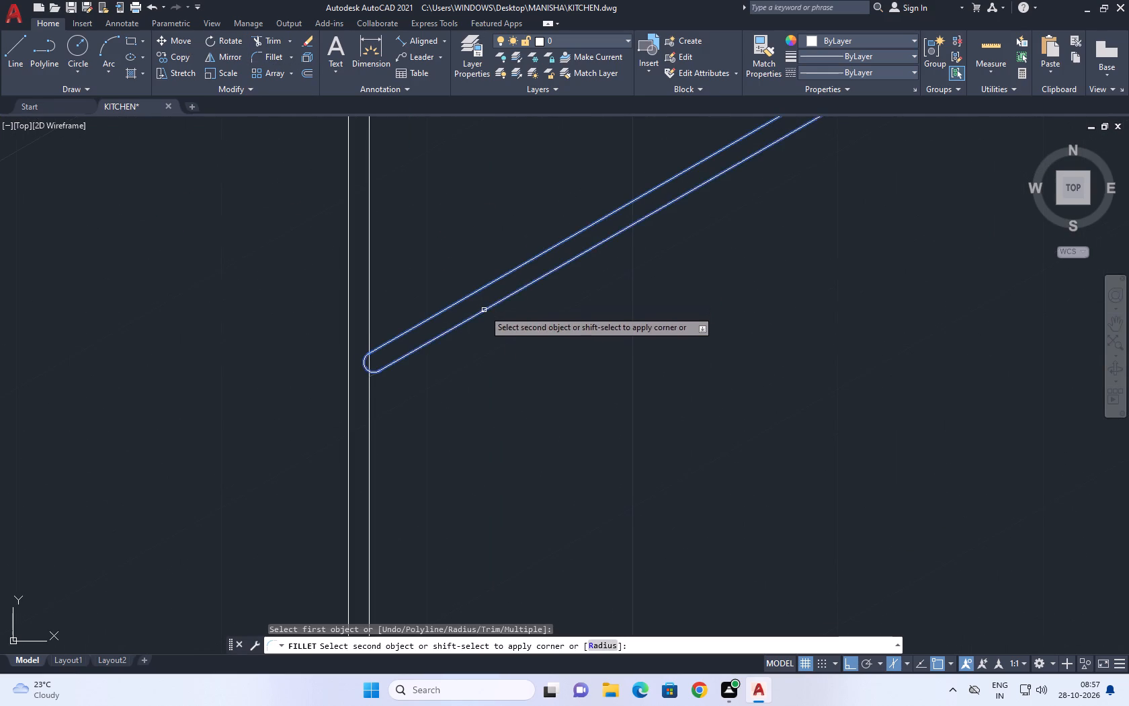
{"action": "left_click", "coordinate": [484, 314]}
{"action": "left_click", "coordinate": [477, 312]}
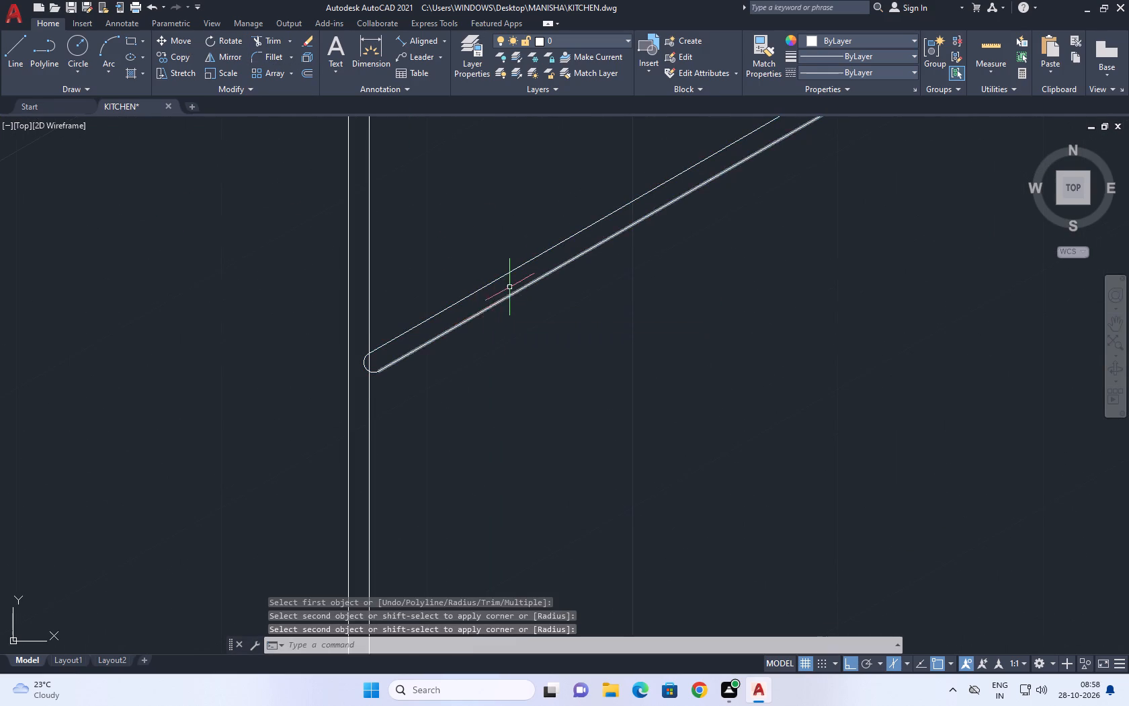
Move the two middle shelf lines and their rounded end away from the side panel along the shelf direction, so they cross the divider.
{"action": "scroll", "coordinate": [511, 282], "scroll_direction": "down", "scroll_amount": 3}
{"action": "middle_click_drag", "start_coordinate": [607, 242], "coordinate": [521, 320]}
{"action": "scroll", "coordinate": [401, 352], "scroll_direction": "up", "scroll_amount": 1}
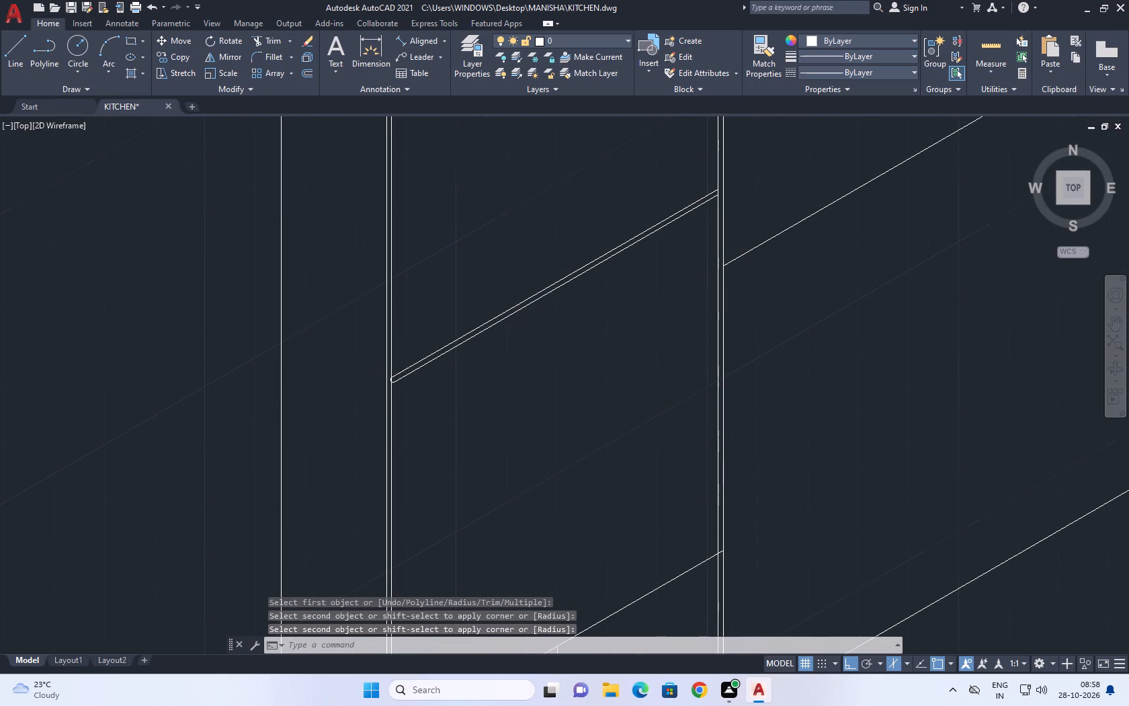
{"action": "scroll", "coordinate": [401, 352], "scroll_direction": "up", "scroll_amount": 1}
{"action": "left_click_drag", "start_coordinate": [477, 415], "coordinate": [454, 383]}
{"action": "left_click", "coordinate": [431, 319]}
{"action": "left_click_drag", "start_coordinate": [255, 364], "coordinate": [282, 384]}
{"action": "left_click", "coordinate": [485, 468]}
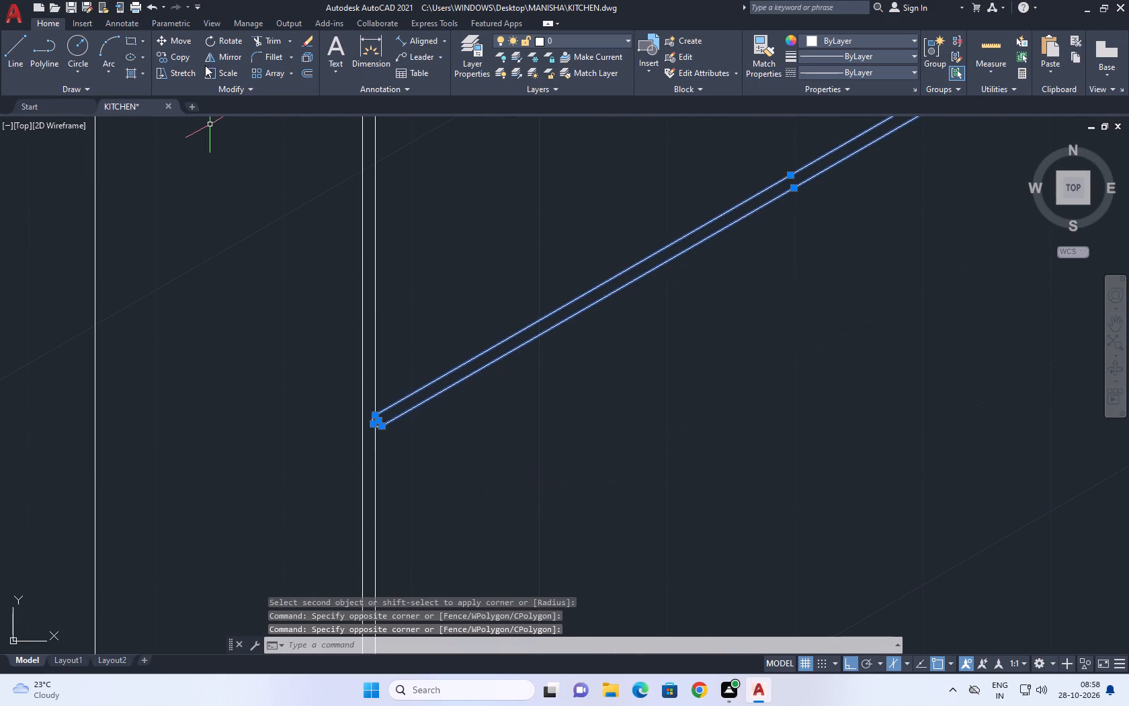
{"action": "left_click", "coordinate": [179, 44]}
{"action": "scroll", "coordinate": [369, 446], "scroll_direction": "up", "scroll_amount": 4}
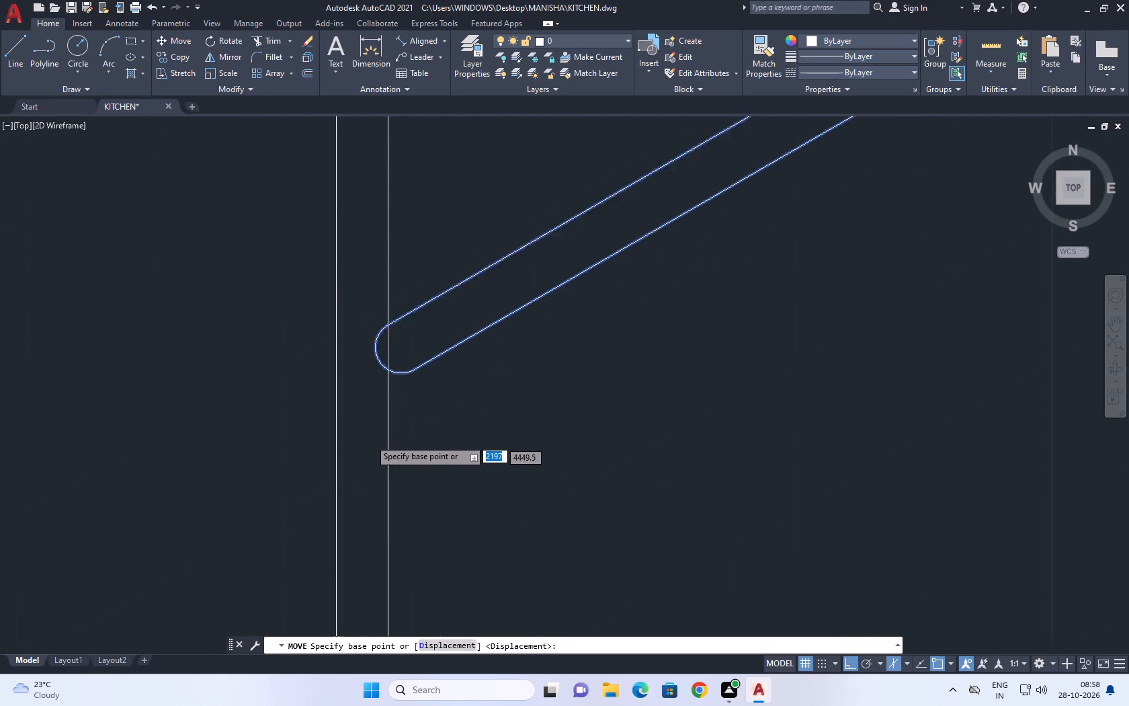
{"action": "left_click", "coordinate": [384, 314]}
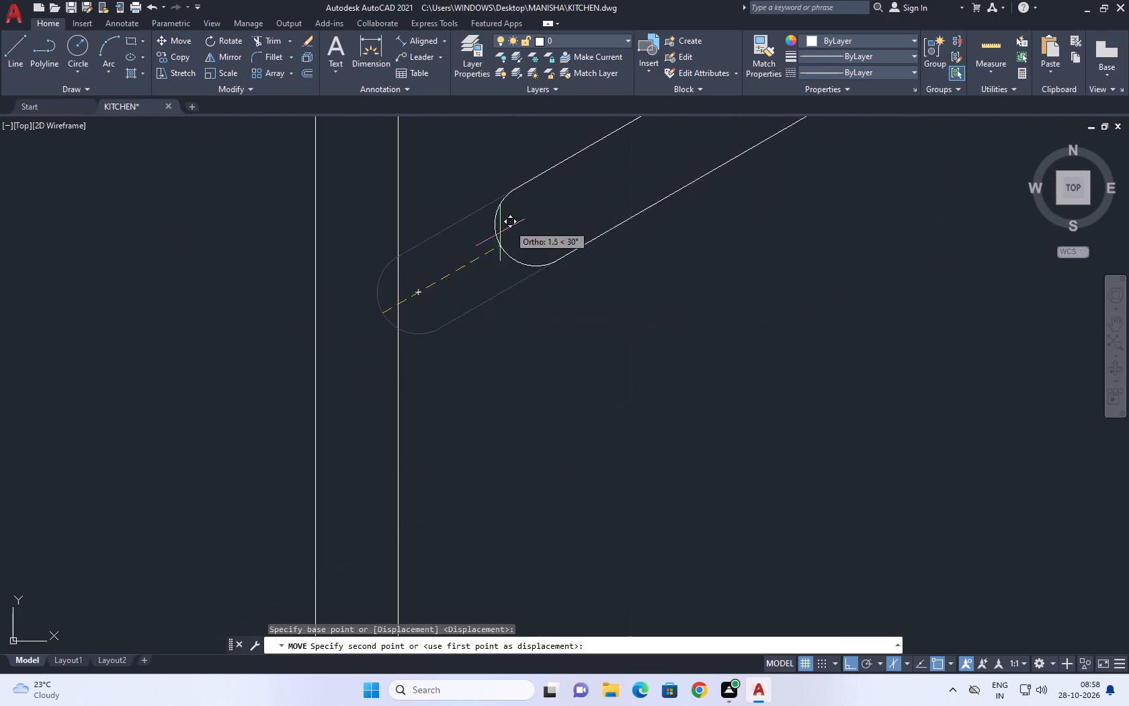
{"action": "scroll", "coordinate": [517, 218], "scroll_direction": "down", "scroll_amount": 5}
{"action": "middle_click_drag", "start_coordinate": [591, 190], "coordinate": [282, 379]}
{"action": "left_click", "coordinate": [387, 325]}
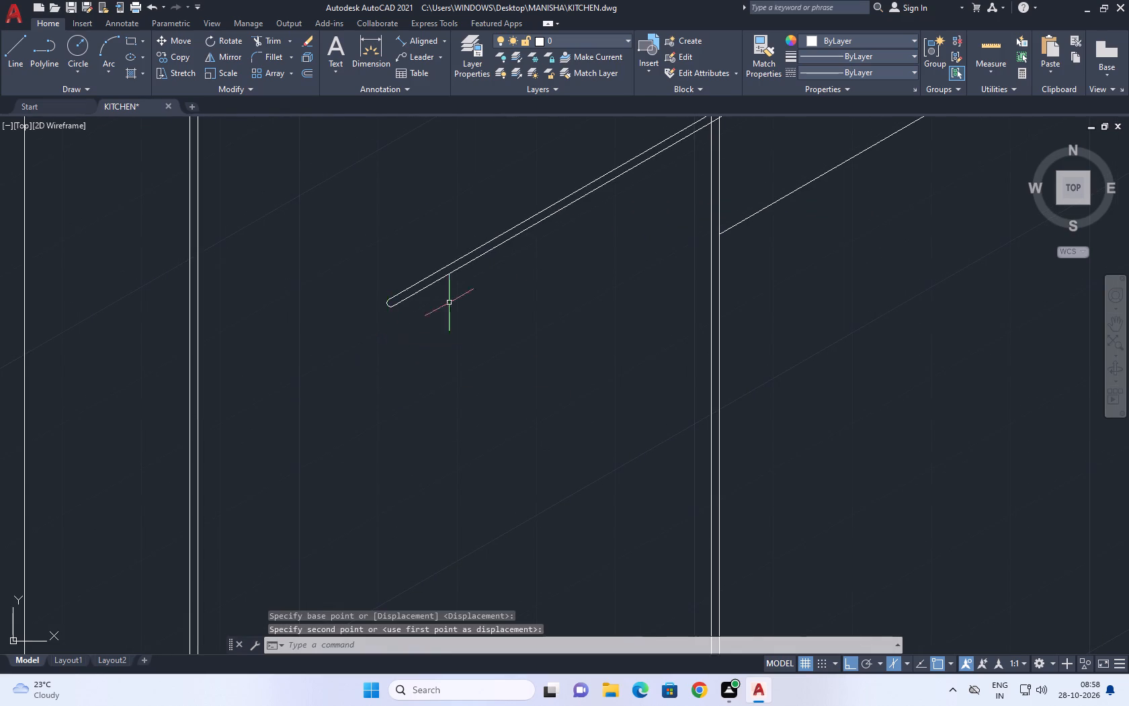
Trim both middle shelf lines inside and beyond the doubled divider so they stop at its near line.
{"action": "scroll", "coordinate": [504, 288], "scroll_direction": "down", "scroll_amount": 3}
{"action": "middle_click_drag", "start_coordinate": [577, 282], "coordinate": [542, 315]}
{"action": "left_click_drag", "start_coordinate": [274, 40], "coordinate": [274, 55]}
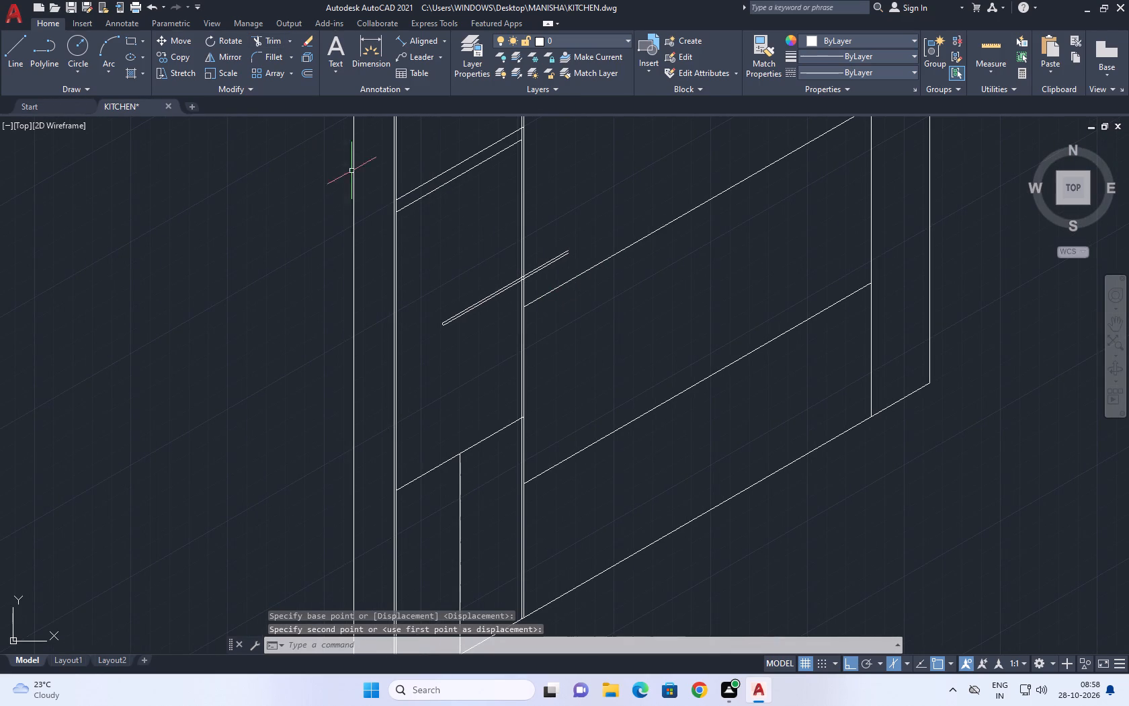
{"action": "left_click", "coordinate": [267, 39]}
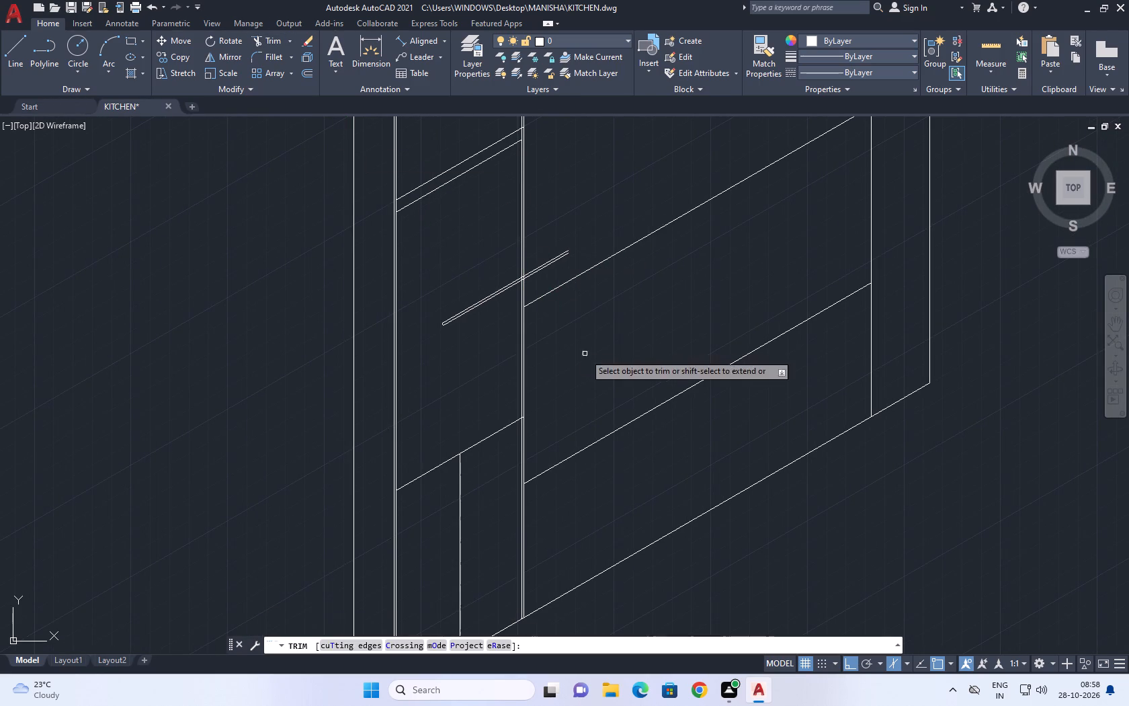
{"action": "scroll", "coordinate": [509, 290], "scroll_direction": "up", "scroll_amount": 2}
{"action": "scroll", "coordinate": [558, 268], "scroll_direction": "up", "scroll_amount": 5}
{"action": "left_click", "coordinate": [475, 151]}
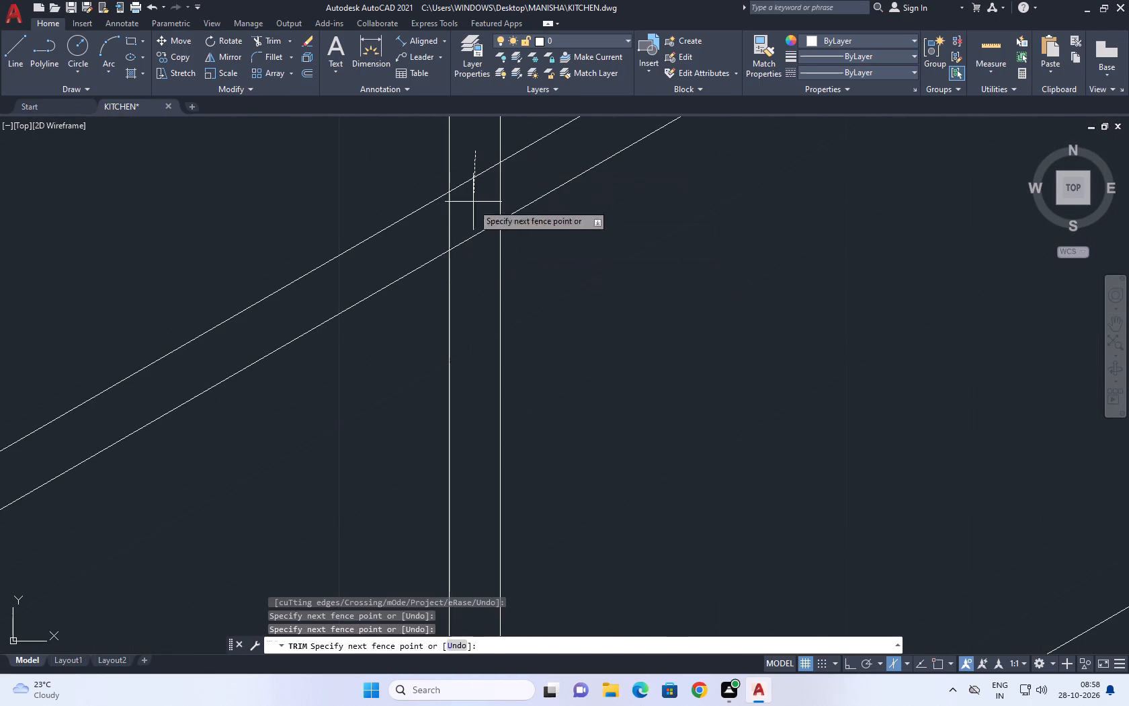
{"action": "left_click", "coordinate": [471, 247]}
{"action": "scroll", "coordinate": [521, 268], "scroll_direction": "down", "scroll_amount": 5}
{"action": "left_click", "coordinate": [556, 198]}
{"action": "left_click", "coordinate": [565, 241]}
{"action": "right_click", "coordinate": [578, 206]}
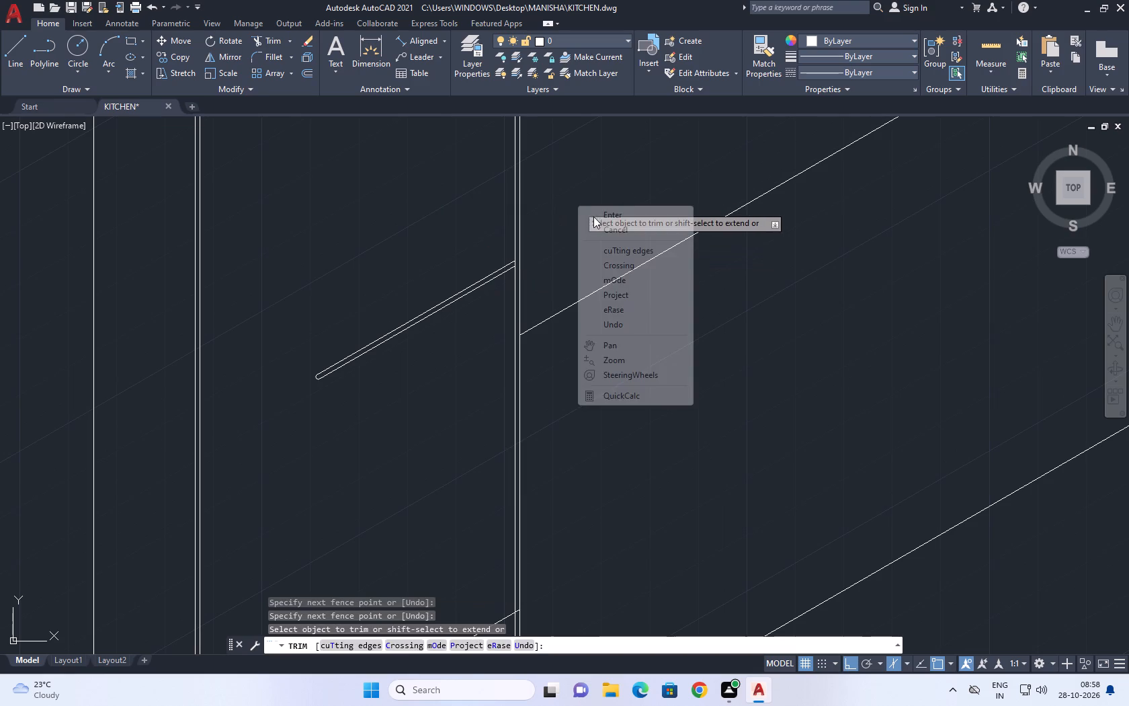
{"action": "left_click", "coordinate": [608, 226]}
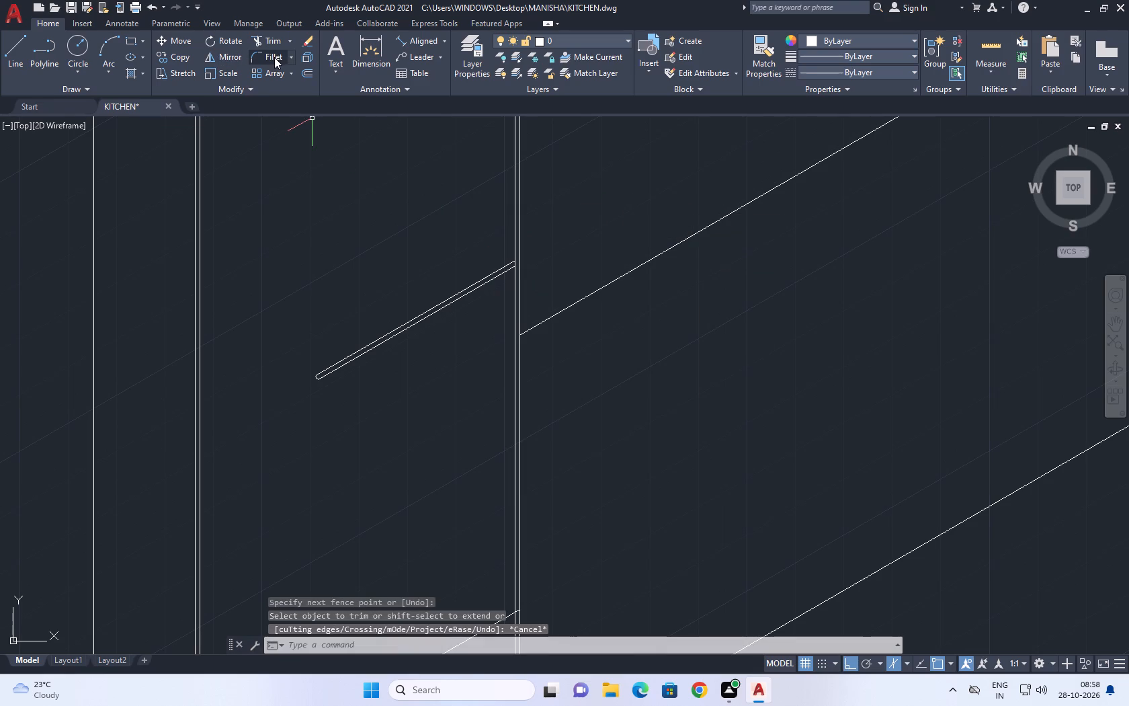
Fillet the two middle shelf lines together into a rounded end at the divider.
{"action": "left_click", "coordinate": [274, 57]}
{"action": "scroll", "coordinate": [500, 286], "scroll_direction": "up", "scroll_amount": 3}
{"action": "left_click", "coordinate": [493, 241]}
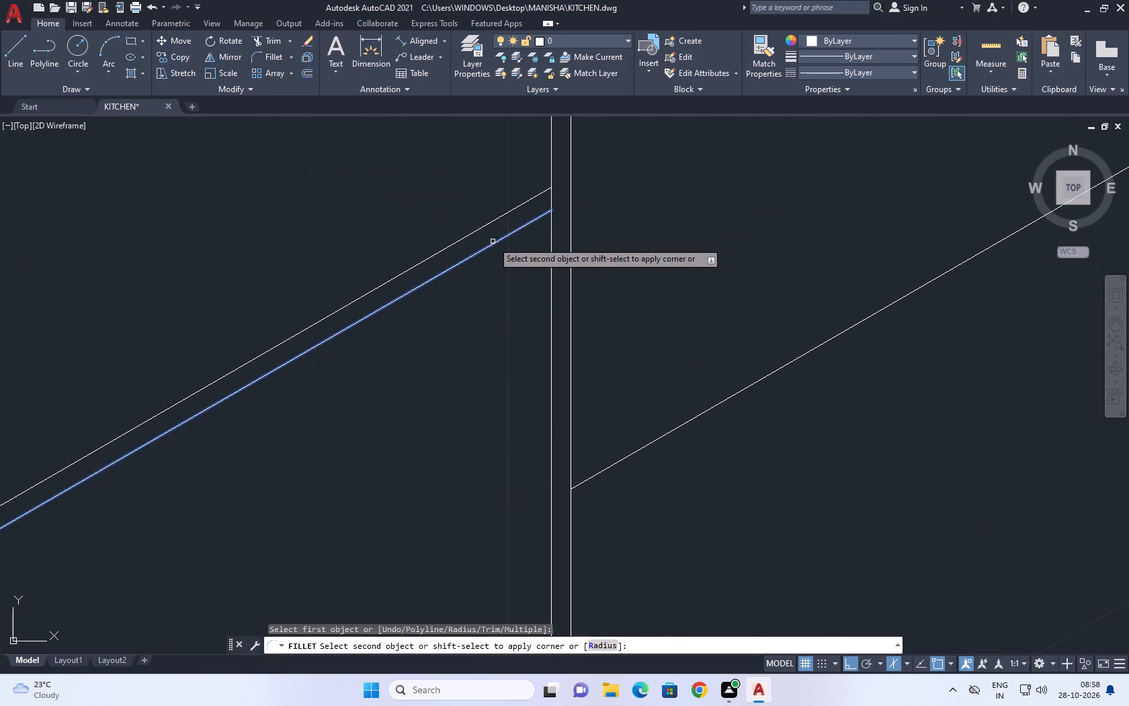
{"action": "left_click", "coordinate": [485, 223]}
Move the rounded-end bar off the divider towards the side panel, so both ends sit clear inside the narrow section.
{"action": "scroll", "coordinate": [604, 247], "scroll_direction": "down", "scroll_amount": 2}
{"action": "scroll", "coordinate": [506, 247], "scroll_direction": "down", "scroll_amount": 2}
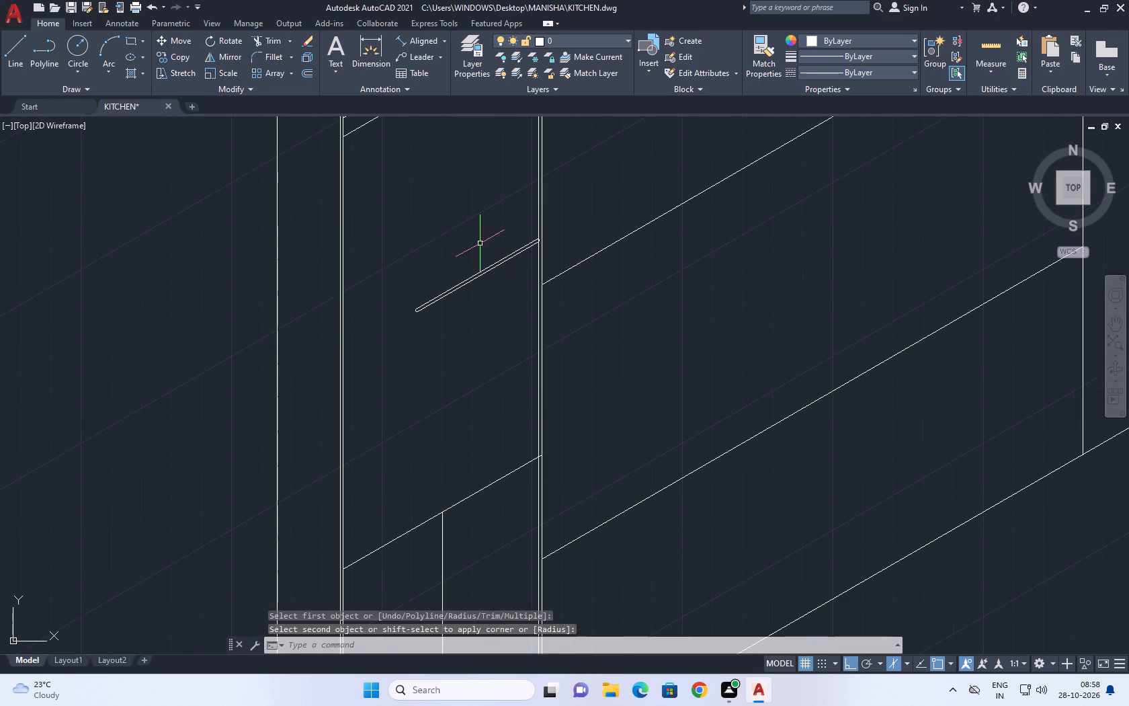
{"action": "left_click", "coordinate": [386, 183]}
{"action": "left_click", "coordinate": [547, 335]}
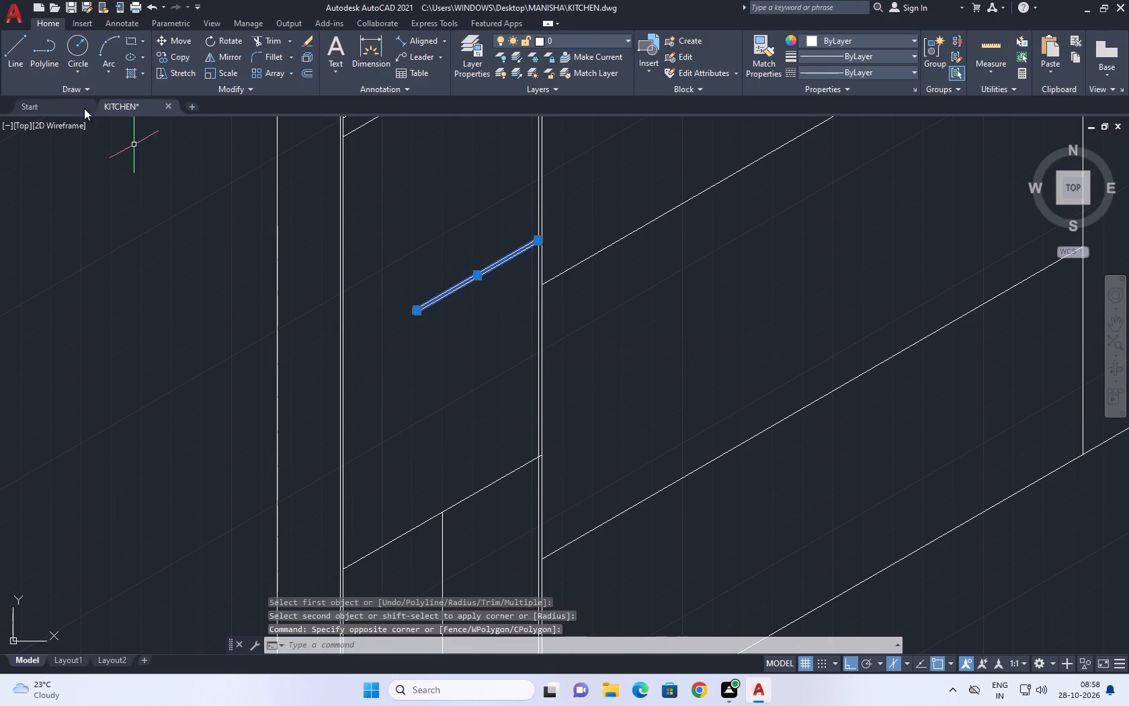
{"action": "left_click", "coordinate": [168, 40]}
{"action": "scroll", "coordinate": [461, 323], "scroll_direction": "up", "scroll_amount": 2}
{"action": "left_click", "coordinate": [487, 311]}
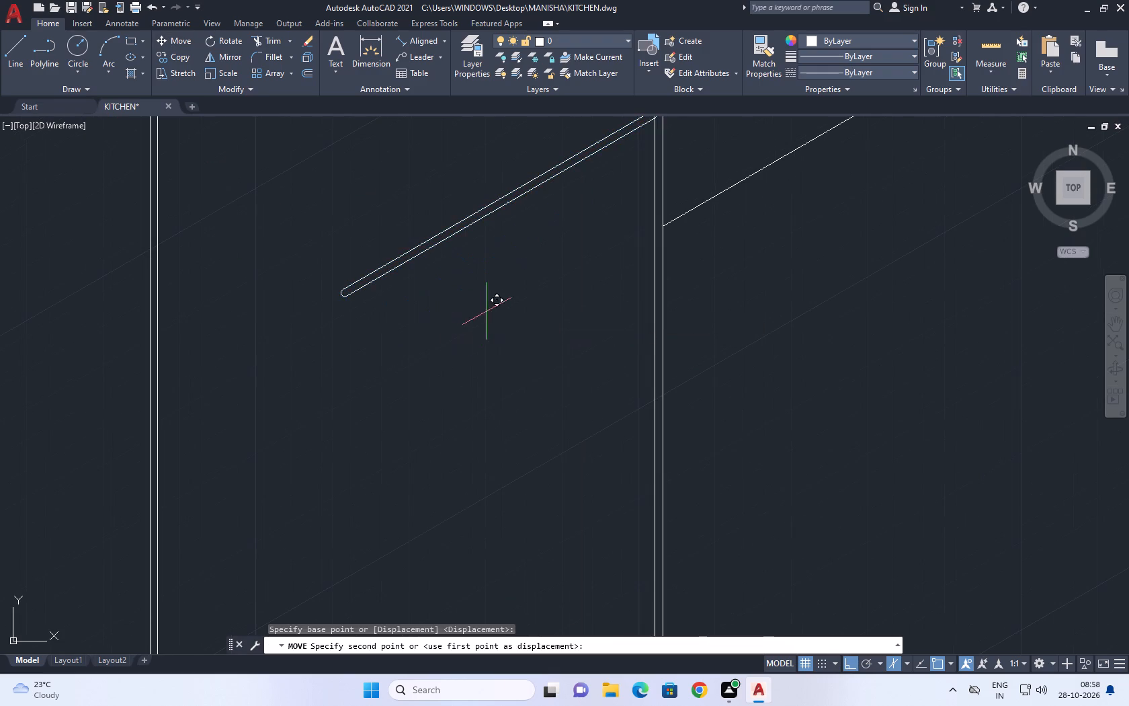
{"action": "left_click", "coordinate": [406, 325]}
{"action": "scroll", "coordinate": [446, 336], "scroll_direction": "down", "scroll_amount": 3}
{"action": "middle_click_drag", "start_coordinate": [511, 332], "coordinate": [396, 309]}
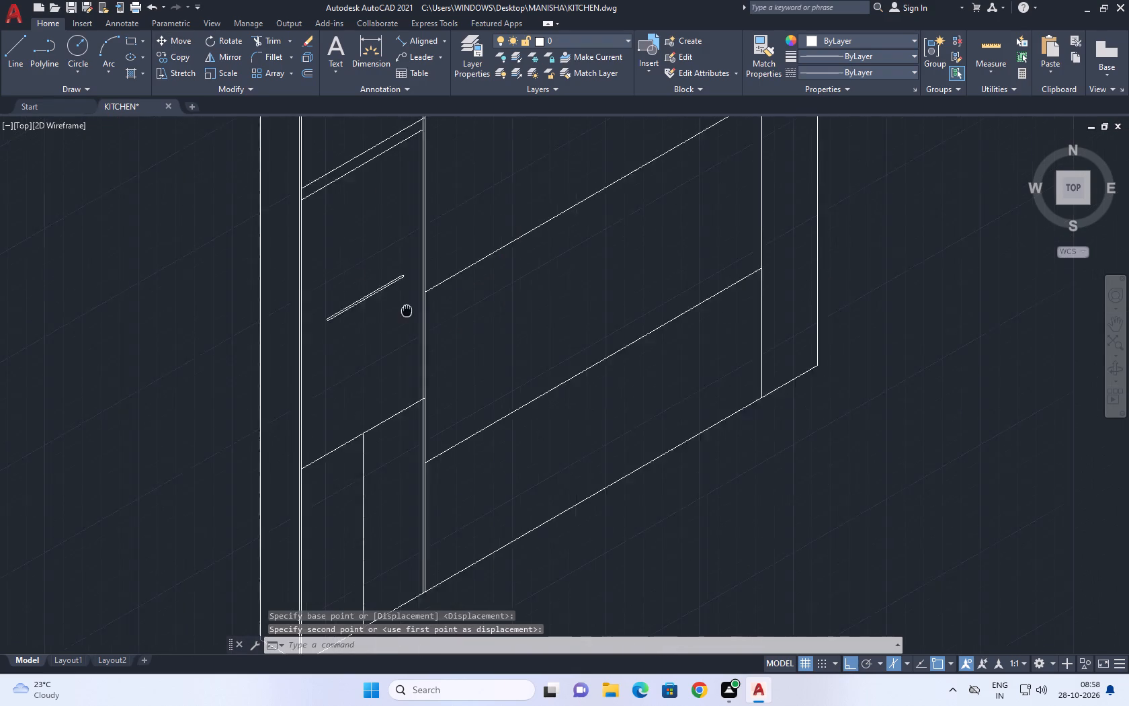
{"action": "middle_click_drag", "start_coordinate": [396, 309], "coordinate": [399, 311]}
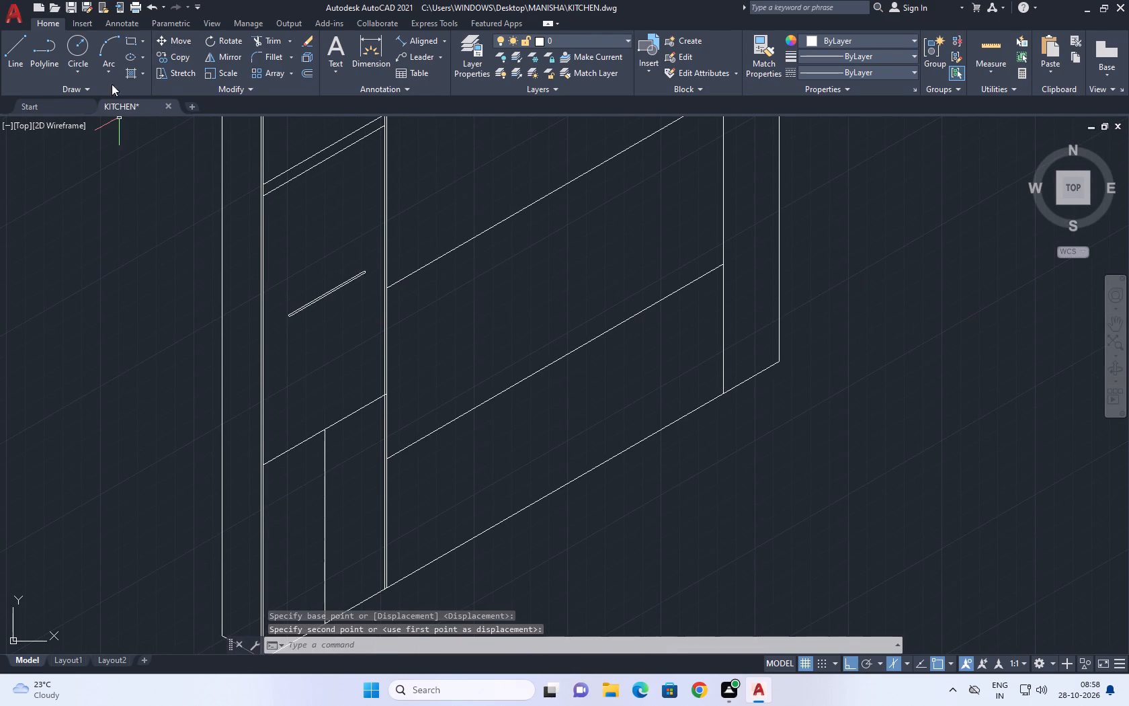
Draw a four-line isometric rectangle below the bar, starting with a side about 10 cm high and running the bottom edge past it.
{"action": "left_click", "coordinate": [11, 42]}
{"action": "scroll", "coordinate": [284, 424], "scroll_direction": "up", "scroll_amount": 2}
{"action": "middle_click_drag", "start_coordinate": [284, 424], "coordinate": [293, 432]}
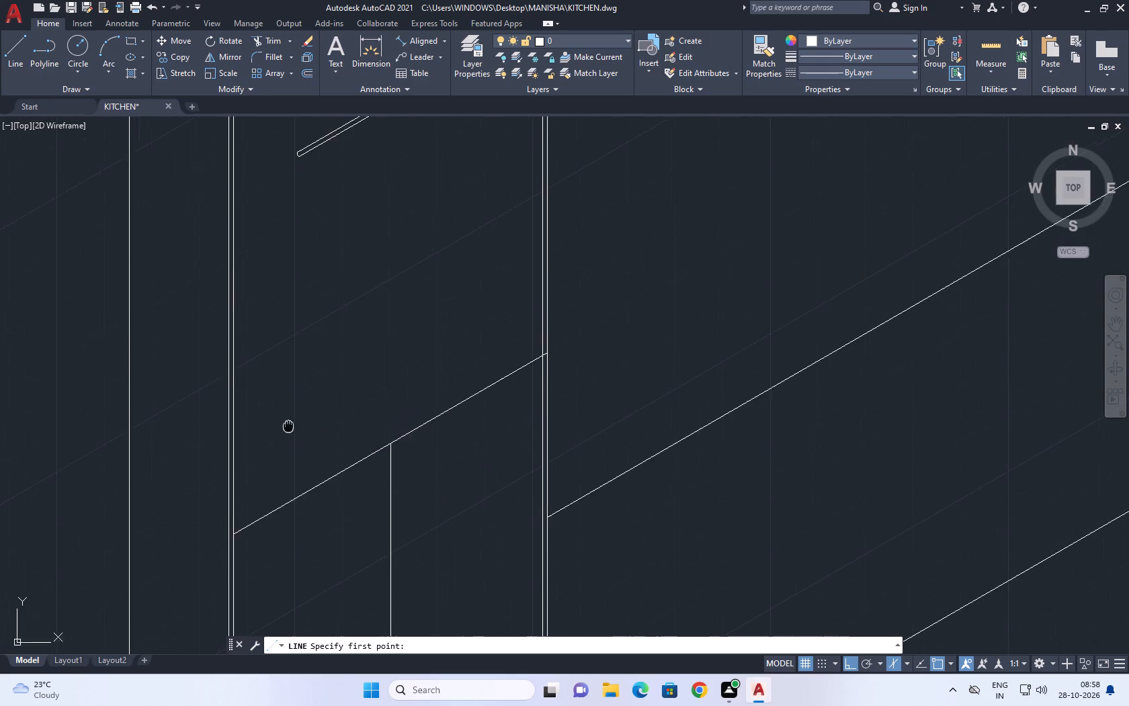
{"action": "middle_click_drag", "start_coordinate": [293, 432], "coordinate": [370, 455]}
{"action": "left_click", "coordinate": [380, 460]}
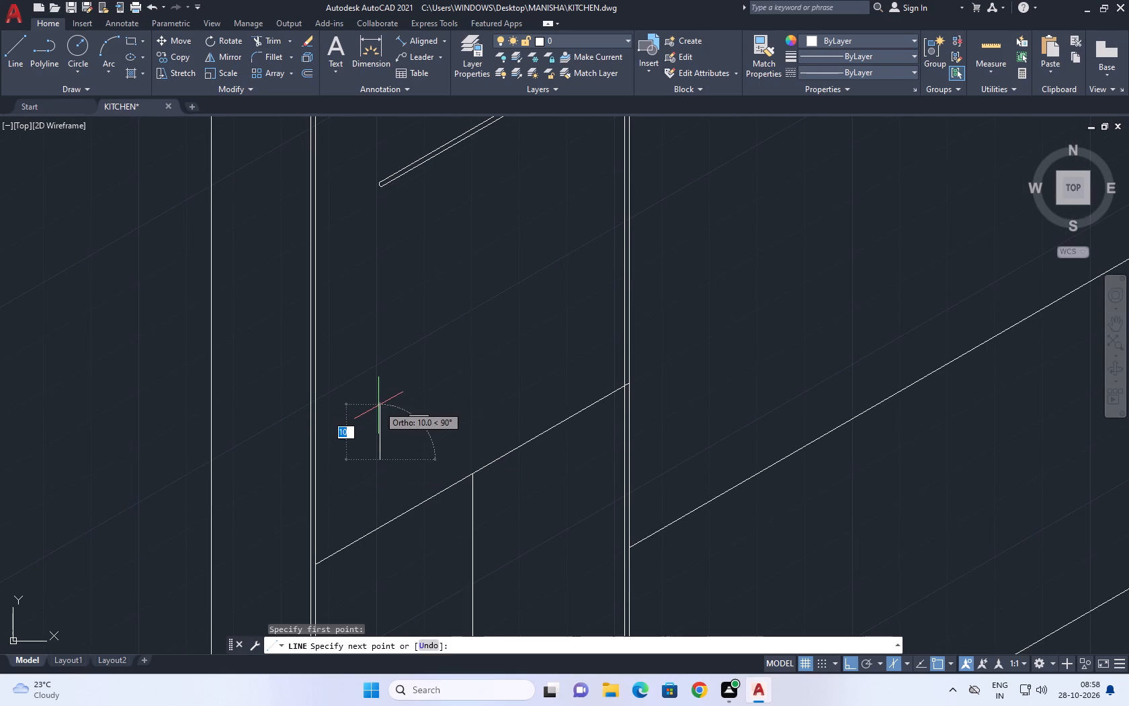
{"action": "left_click", "coordinate": [378, 405]}
{"action": "middle_click_drag", "start_coordinate": [521, 331], "coordinate": [495, 336]}
{"action": "left_click", "coordinate": [527, 313]}
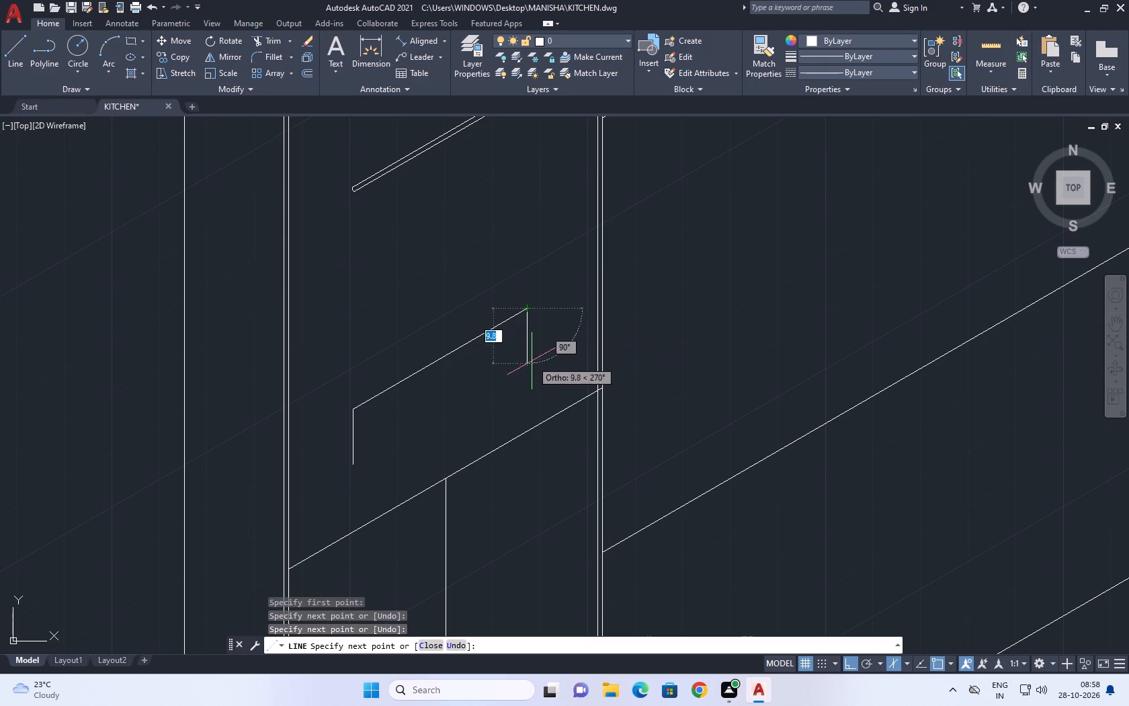
{"action": "left_click", "coordinate": [527, 373]}
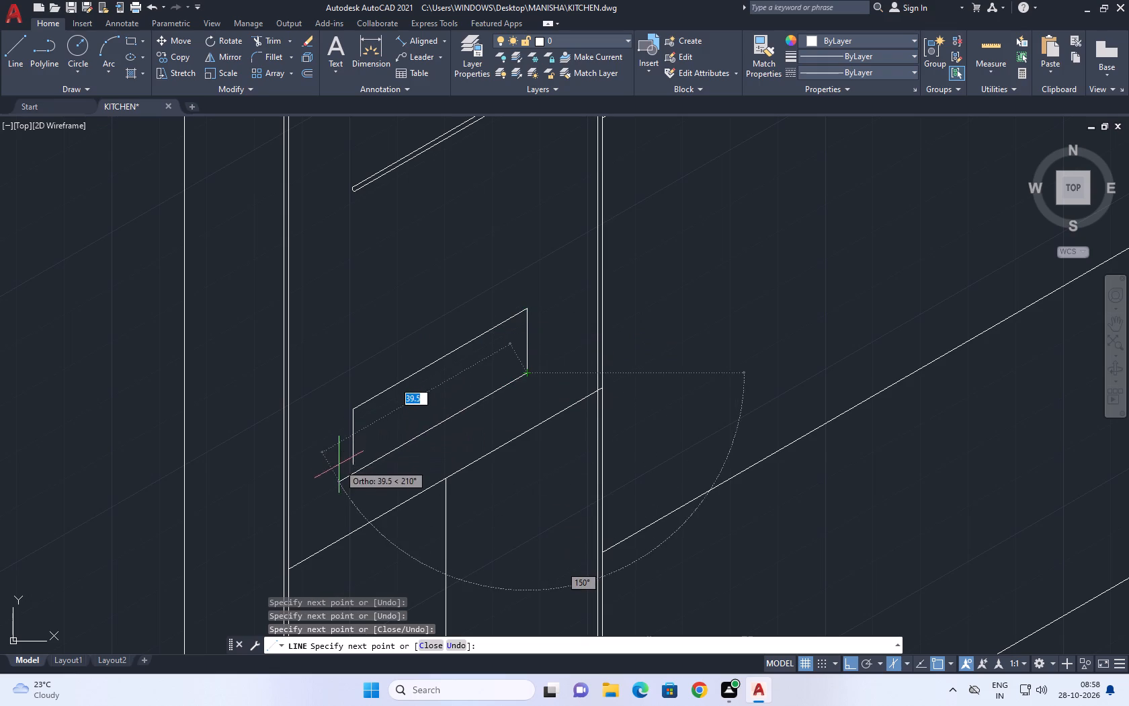
{"action": "left_click", "coordinate": [343, 471]}
{"action": "right_click", "coordinate": [356, 458]}
{"action": "left_click", "coordinate": [390, 480]}
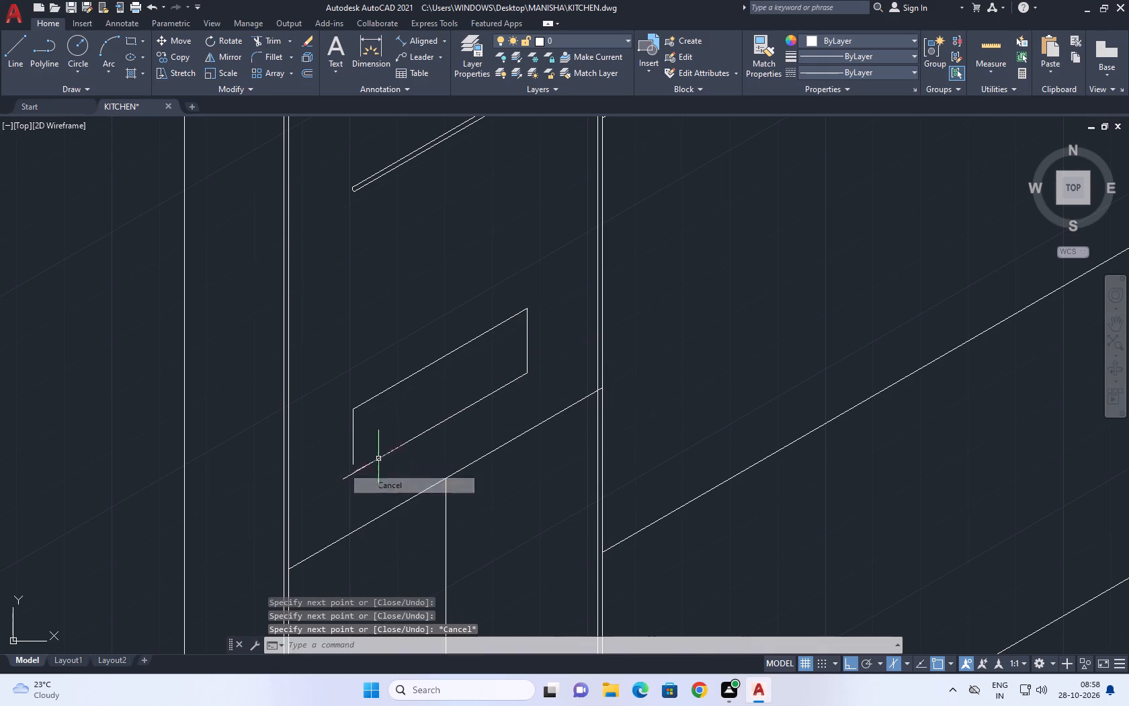
Stretch the starting side line of the isometric rectangle straight down until it crosses the bottom line.
{"action": "scroll", "coordinate": [366, 458], "scroll_direction": "up", "scroll_amount": 2}
{"action": "middle_click_drag", "start_coordinate": [345, 463], "coordinate": [359, 383]}
{"action": "scroll", "coordinate": [359, 383], "scroll_direction": "up", "scroll_amount": 3}
{"action": "left_click_drag", "start_coordinate": [364, 426], "coordinate": [360, 398]}
{"action": "left_click", "coordinate": [335, 327]}
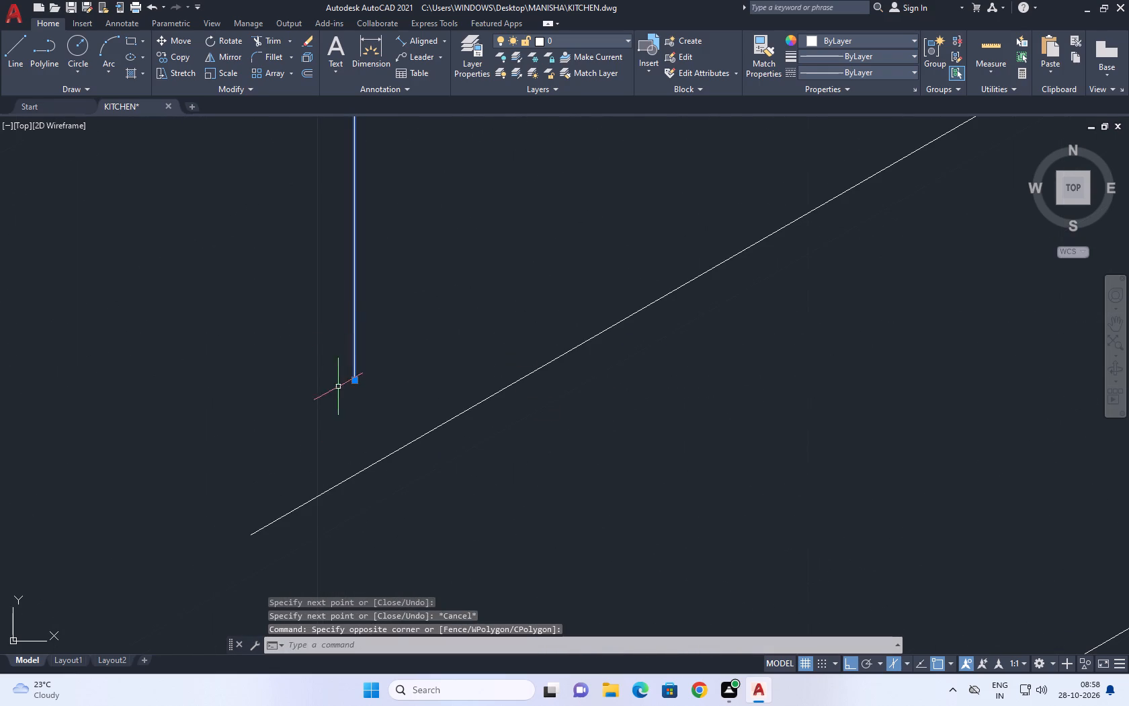
{"action": "left_click", "coordinate": [357, 382]}
{"action": "left_click", "coordinate": [353, 504]}
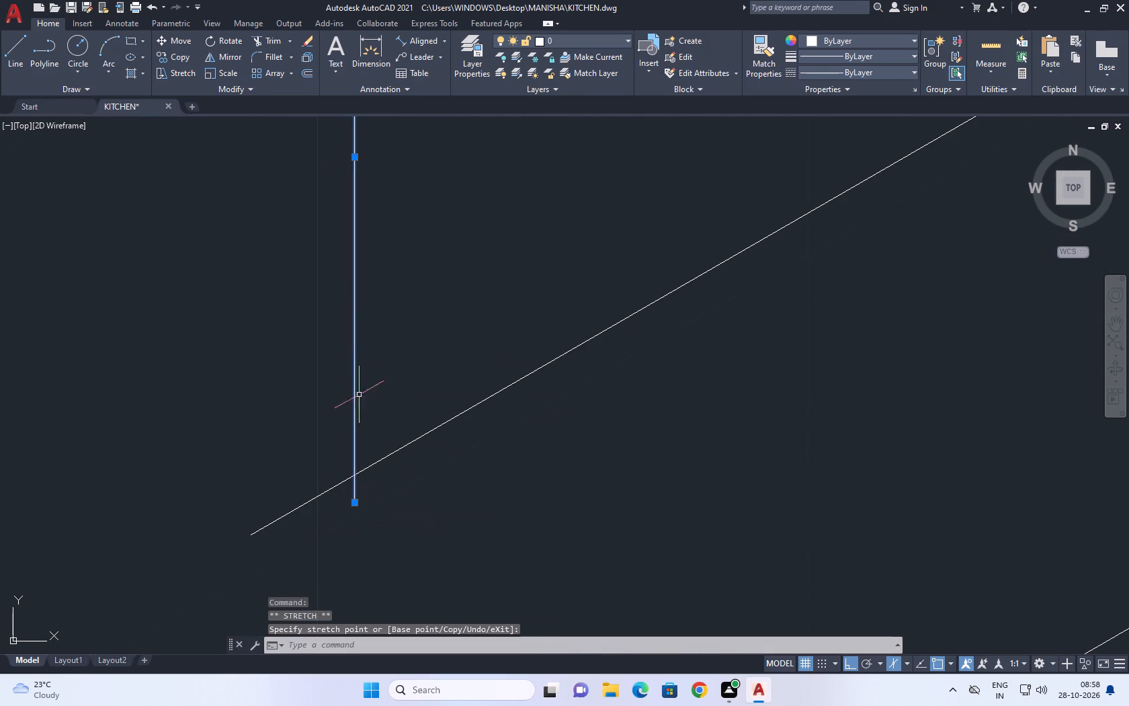
Stretch the ends of the bottom line and the side line back to their intersection to close the isometric rectangle's corner.
{"action": "middle_click_drag", "start_coordinate": [320, 506], "coordinate": [320, 453]}
{"action": "scroll", "coordinate": [306, 449], "scroll_direction": "up", "scroll_amount": 2}
{"action": "left_click", "coordinate": [307, 458]}
{"action": "left_click", "coordinate": [279, 418]}
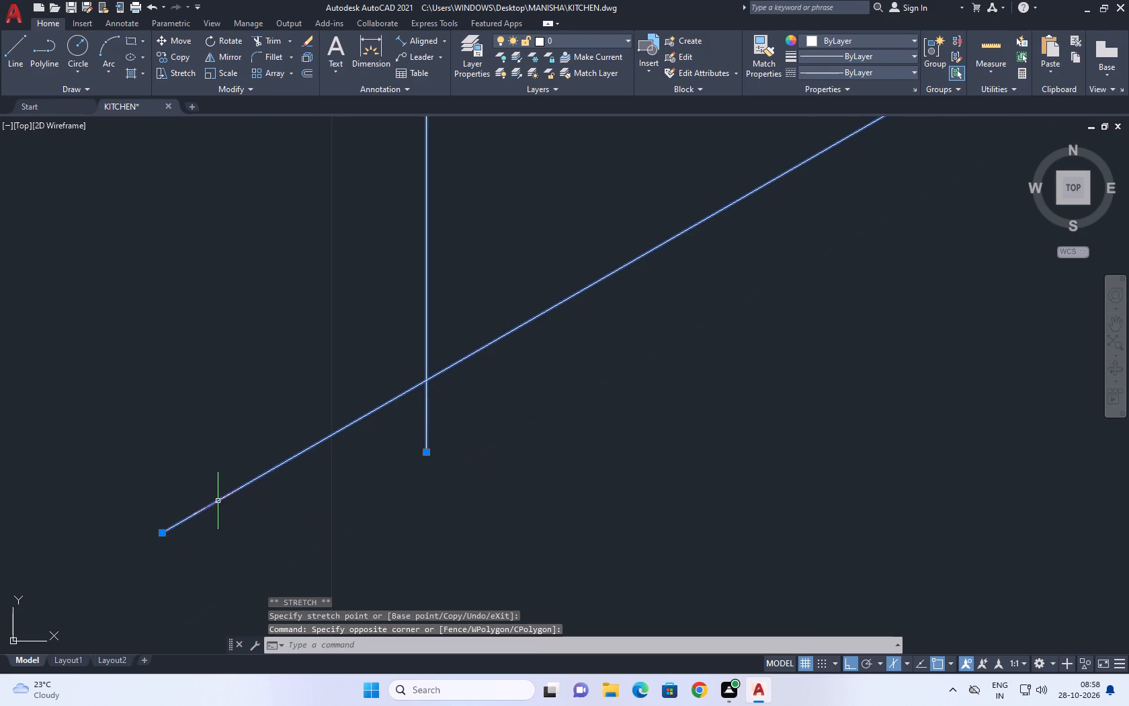
{"action": "left_click", "coordinate": [165, 534]}
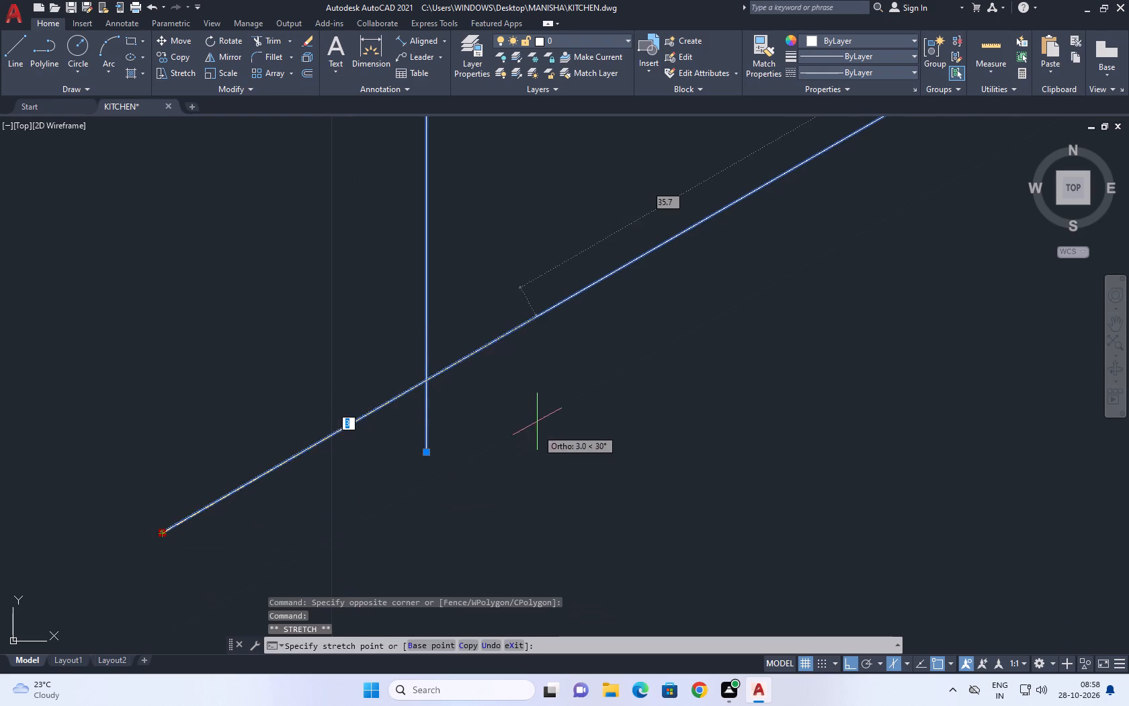
{"action": "left_click", "coordinate": [428, 383]}
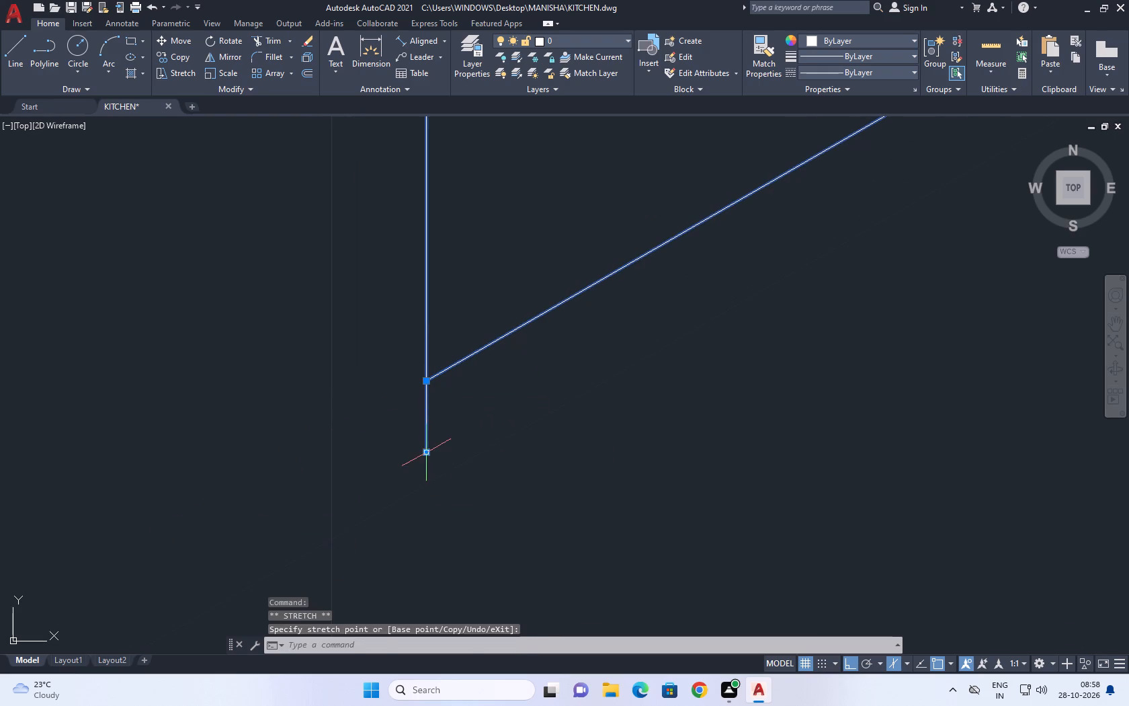
{"action": "left_click", "coordinate": [425, 458]}
{"action": "left_click", "coordinate": [428, 397]}
{"action": "left_click", "coordinate": [425, 453]}
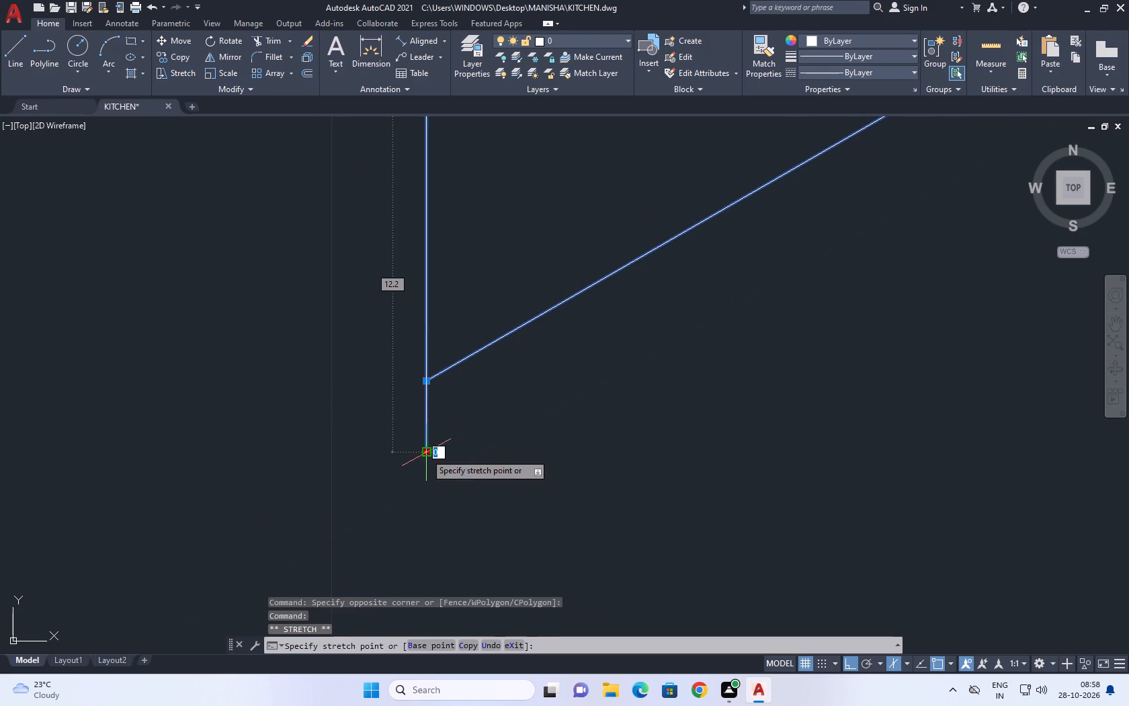
{"action": "left_click", "coordinate": [427, 384]}
{"action": "right_click_drag", "start_coordinate": [495, 268], "coordinate": [493, 307]}
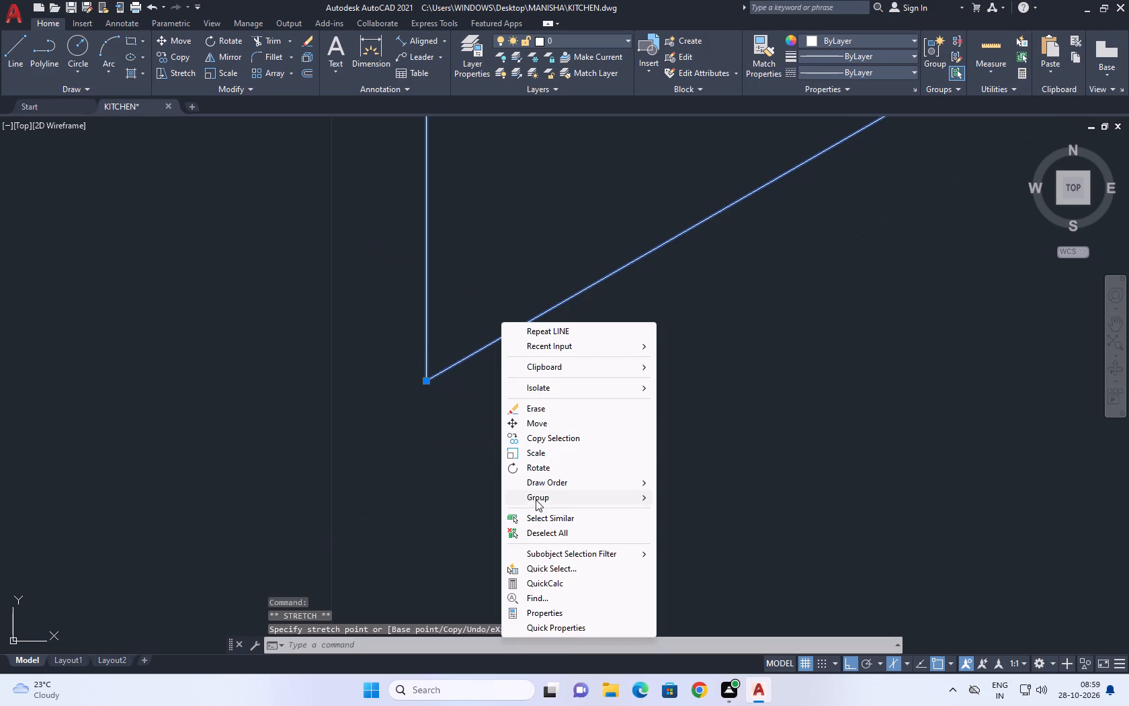
{"action": "left_click", "coordinate": [546, 535]}
Examine how the bar and the isometric rectangle sit within the narrow section.
{"action": "scroll", "coordinate": [454, 436], "scroll_direction": "down", "scroll_amount": 7}
{"action": "middle_click_drag", "start_coordinate": [616, 414], "coordinate": [321, 408]}
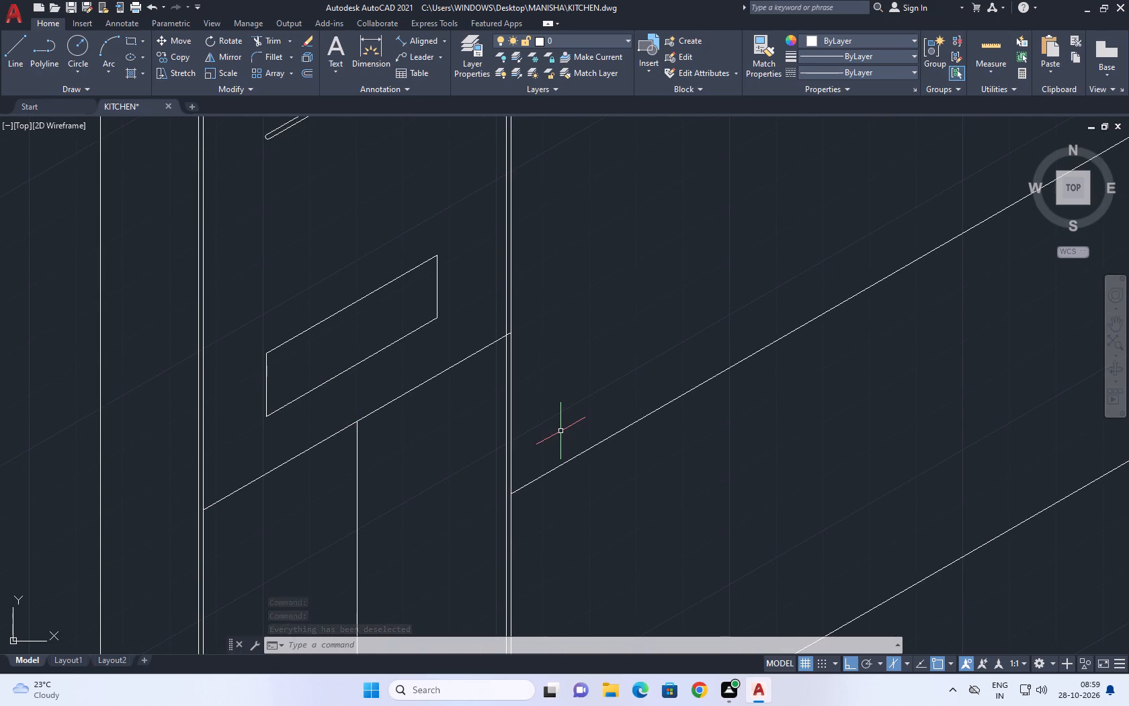
{"action": "scroll", "coordinate": [319, 407], "scroll_direction": "down", "scroll_amount": 1}
{"action": "middle_click_drag", "start_coordinate": [336, 408], "coordinate": [384, 416]}
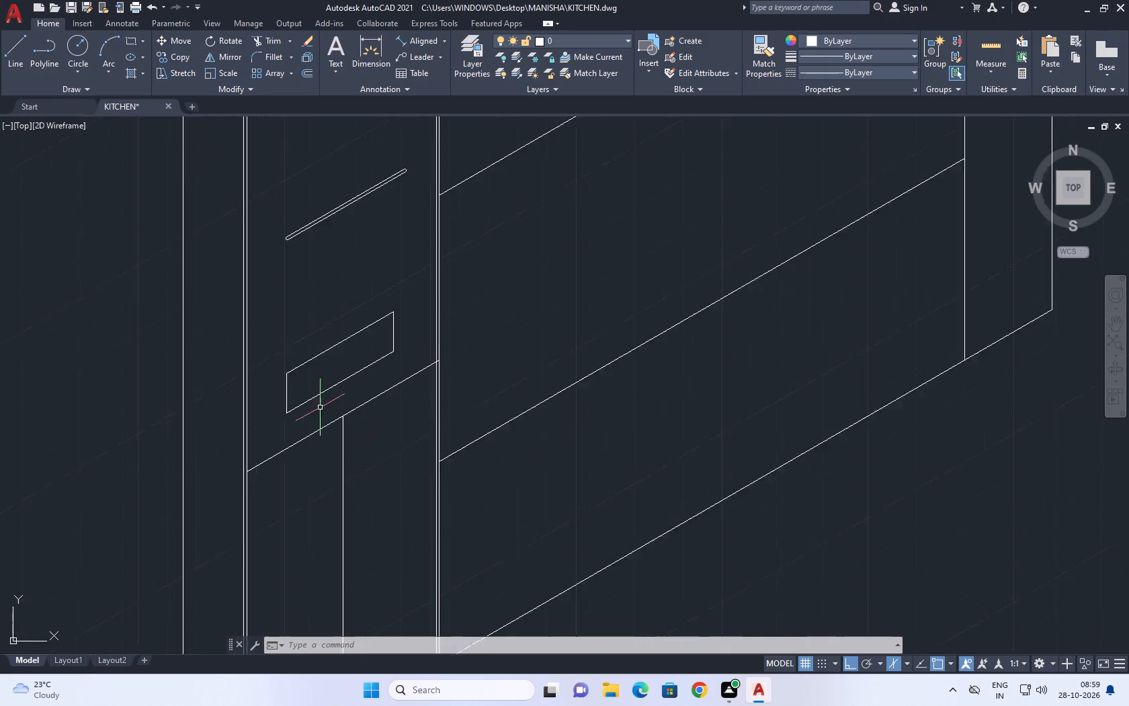
{"action": "middle_click_drag", "start_coordinate": [384, 416], "coordinate": [447, 420]}
{"action": "middle_click_drag", "start_coordinate": [414, 375], "coordinate": [489, 416]}
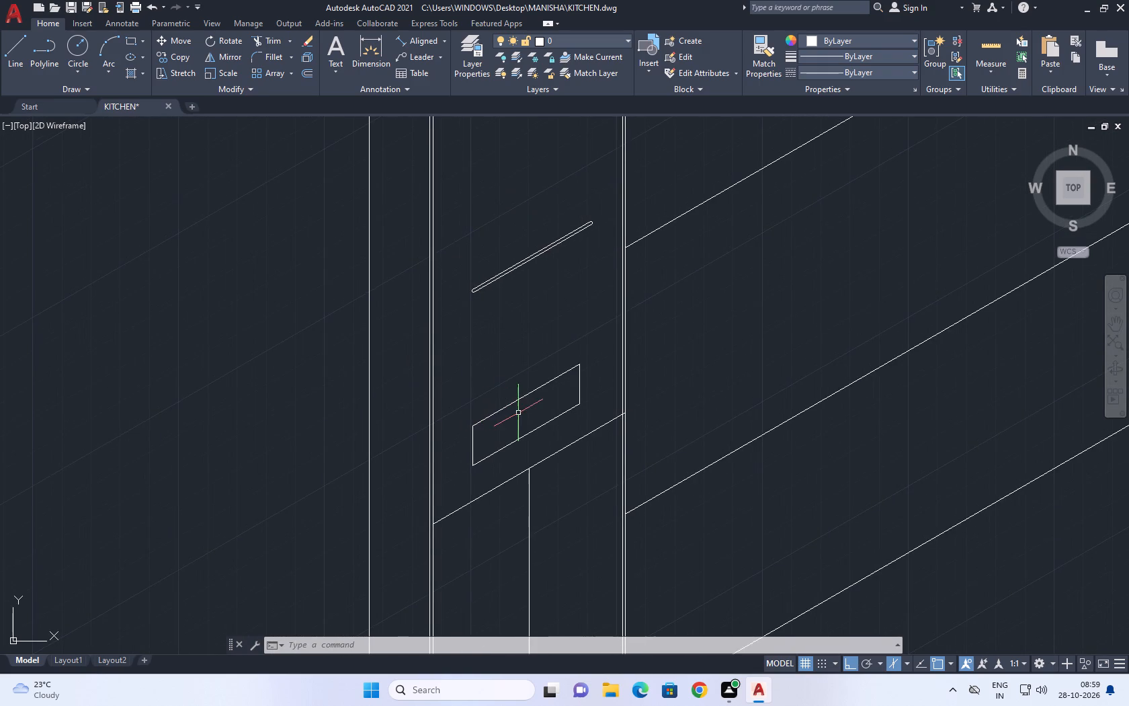
{"action": "middle_click", "coordinate": [518, 413]}
{"action": "middle_click", "coordinate": [517, 411]}
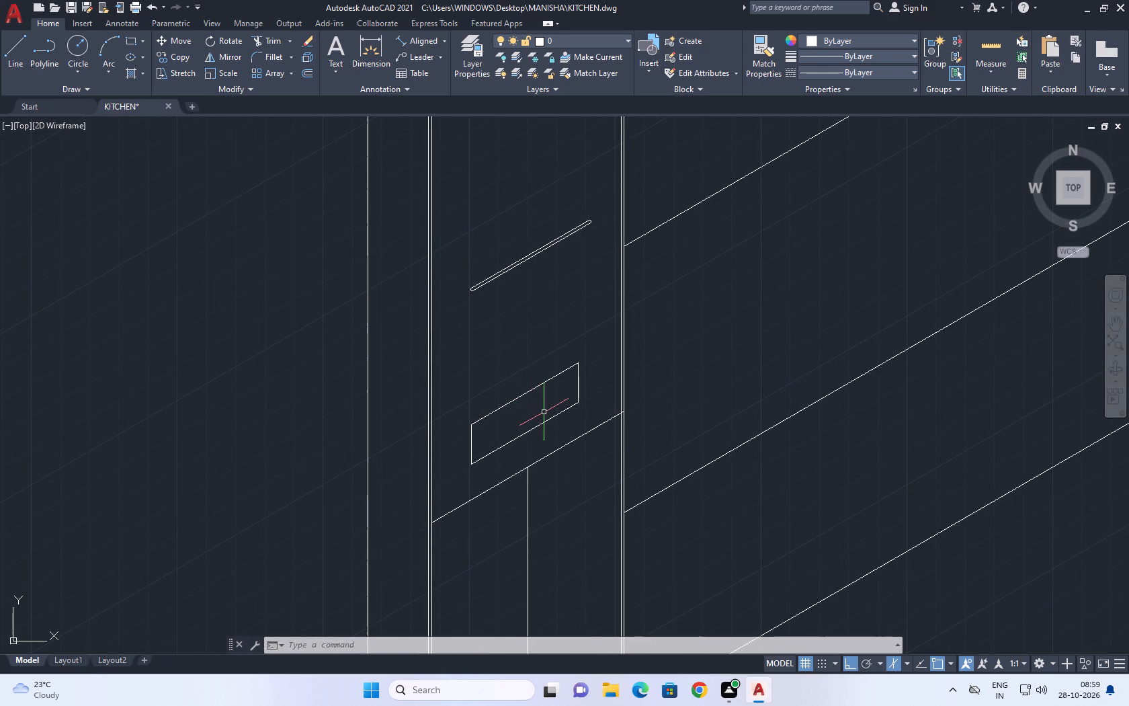
{"action": "middle_click_drag", "start_coordinate": [544, 411], "coordinate": [537, 406]}
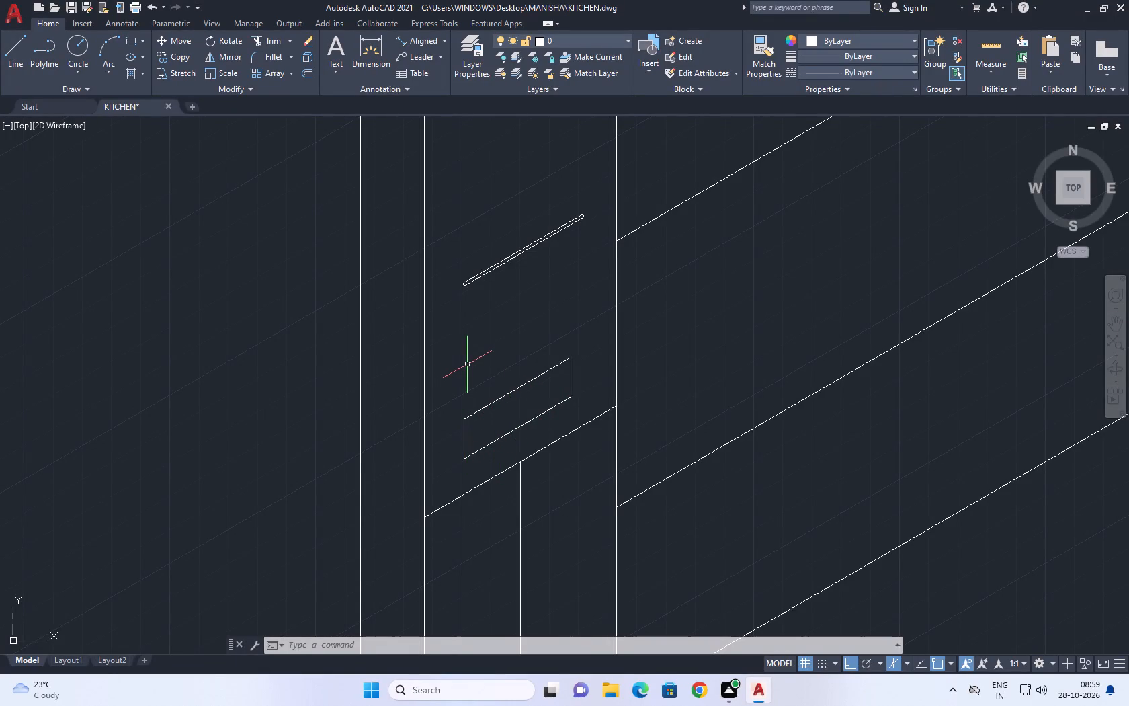
{"action": "scroll", "coordinate": [972, 182], "scroll_direction": "up", "scroll_amount": 1}
{"action": "middle_click_drag", "start_coordinate": [448, 232], "coordinate": [524, 222]}
{"action": "middle_click_drag", "start_coordinate": [386, 236], "coordinate": [462, 251]}
{"action": "scroll", "coordinate": [462, 251], "scroll_direction": "down", "scroll_amount": 1}
{"action": "middle_click", "coordinate": [499, 264]}
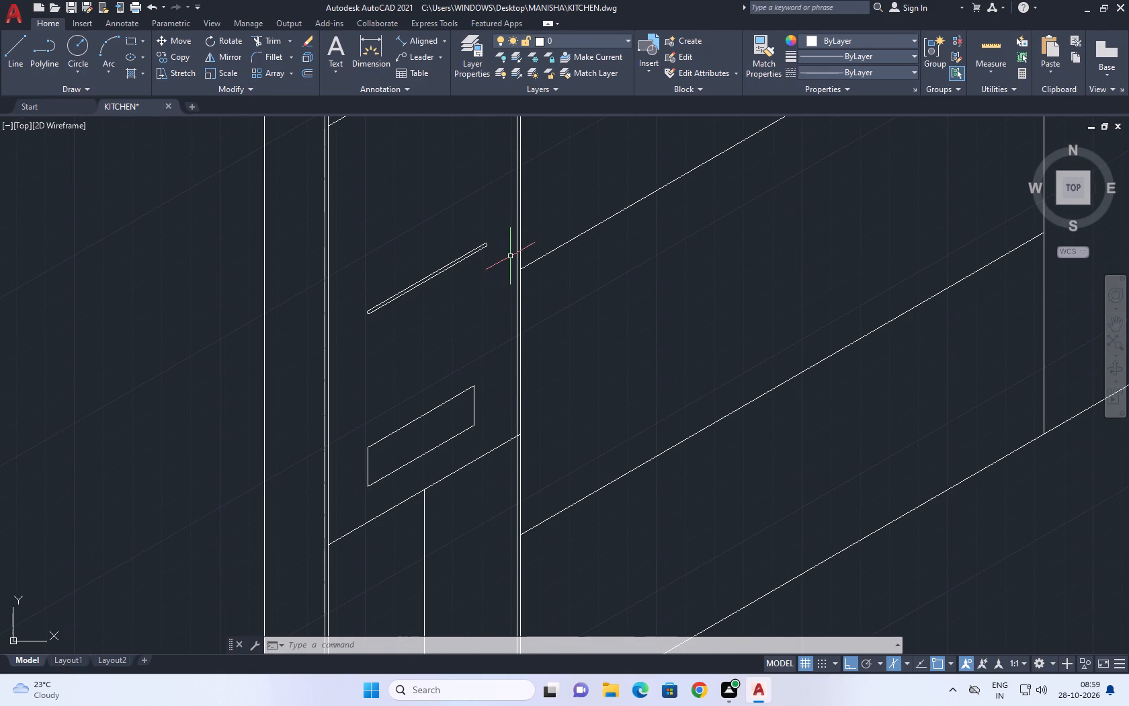
{"action": "scroll", "coordinate": [503, 284], "scroll_direction": "down", "scroll_amount": 2}
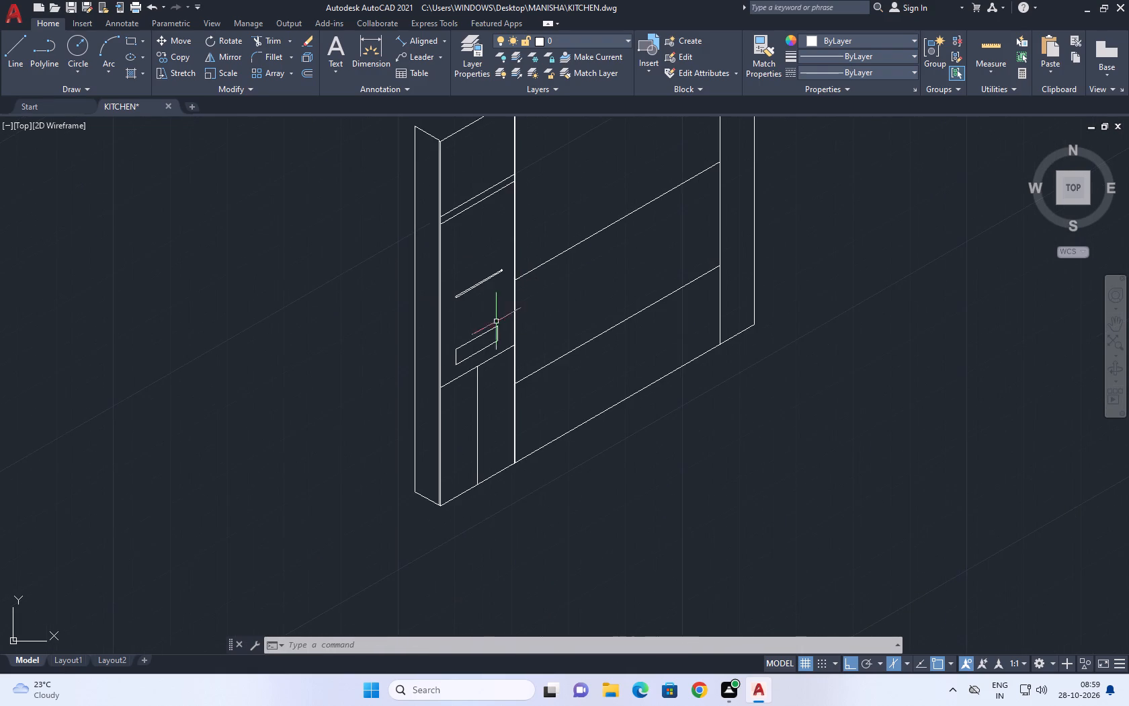
Move the isometric rectangle by its bottom edge's midpoint onto the top end of the vertical line under the lower shelf.
{"action": "scroll", "coordinate": [479, 328], "scroll_direction": "up", "scroll_amount": 1}
{"action": "scroll", "coordinate": [554, 327], "scroll_direction": "up", "scroll_amount": 1}
{"action": "middle_click_drag", "start_coordinate": [554, 327], "coordinate": [551, 296]}
{"action": "scroll", "coordinate": [368, 317], "scroll_direction": "up", "scroll_amount": 3}
{"action": "left_click", "coordinate": [325, 182]}
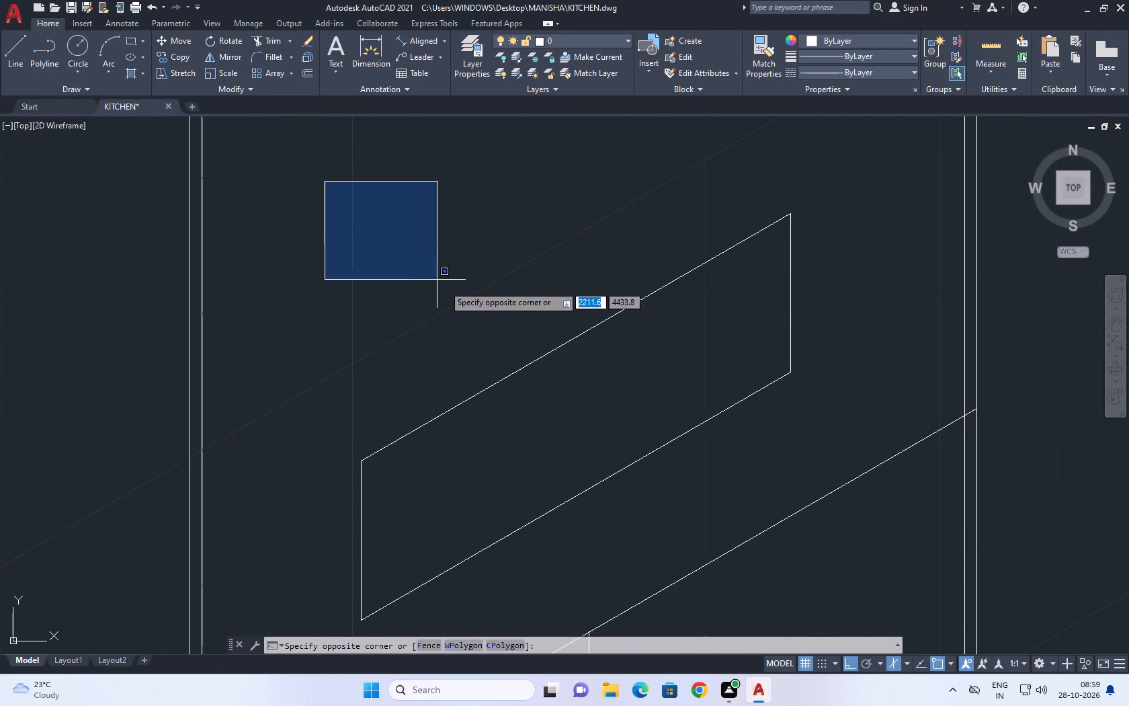
{"action": "middle_click_drag", "start_coordinate": [769, 426], "coordinate": [769, 368]}
{"action": "middle_click_drag", "start_coordinate": [827, 428], "coordinate": [827, 327]}
{"action": "scroll", "coordinate": [827, 396], "scroll_direction": "up", "scroll_amount": 1}
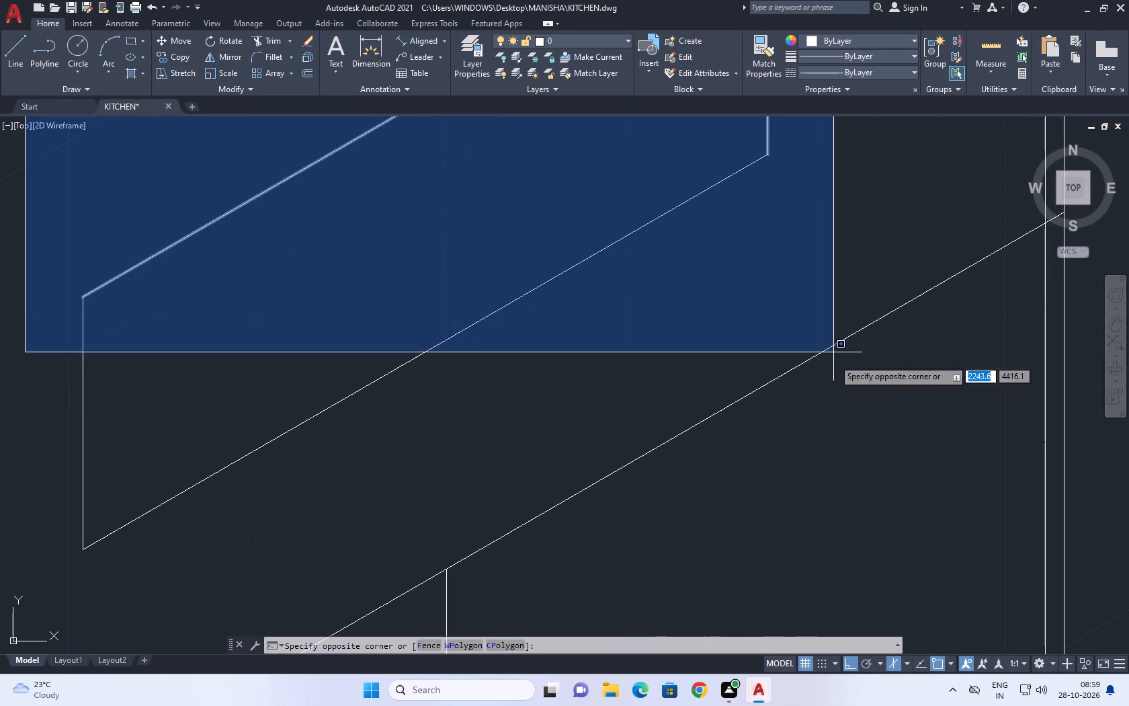
{"action": "left_click_drag", "start_coordinate": [799, 559], "coordinate": [802, 531]}
{"action": "scroll", "coordinate": [798, 374], "scroll_direction": "down", "scroll_amount": 1}
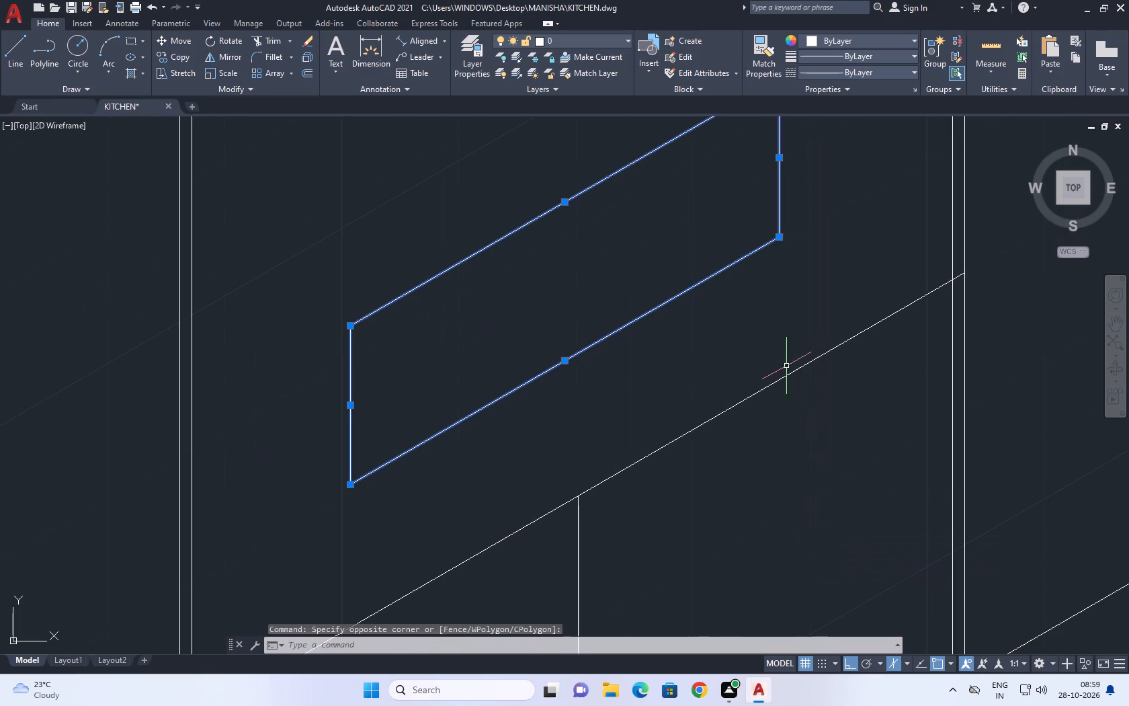
{"action": "left_click", "coordinate": [165, 41]}
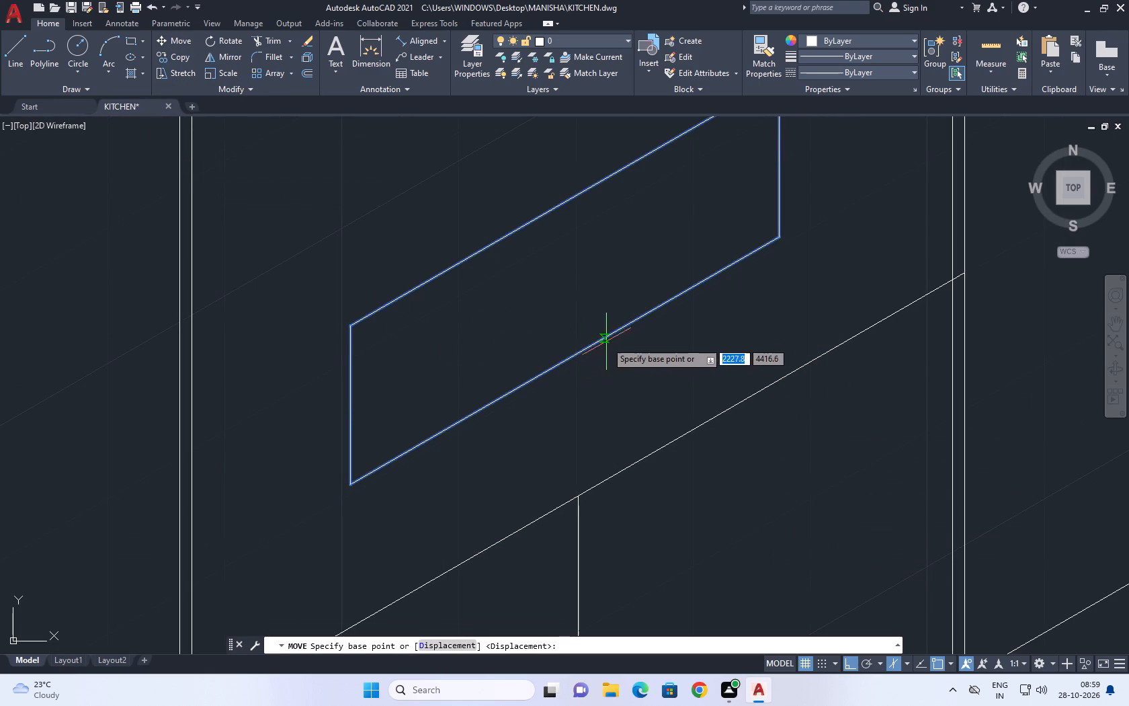
{"action": "left_click", "coordinate": [563, 365]}
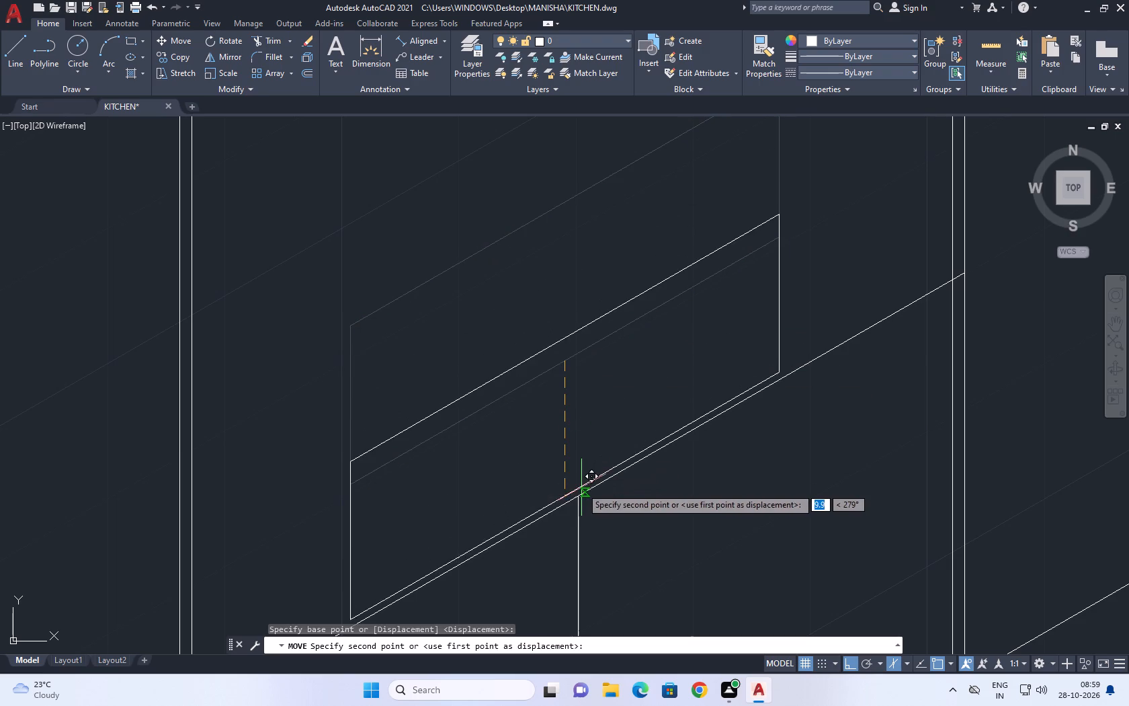
{"action": "left_click", "coordinate": [577, 495]}
{"action": "scroll", "coordinate": [610, 364], "scroll_direction": "down", "scroll_amount": 3}
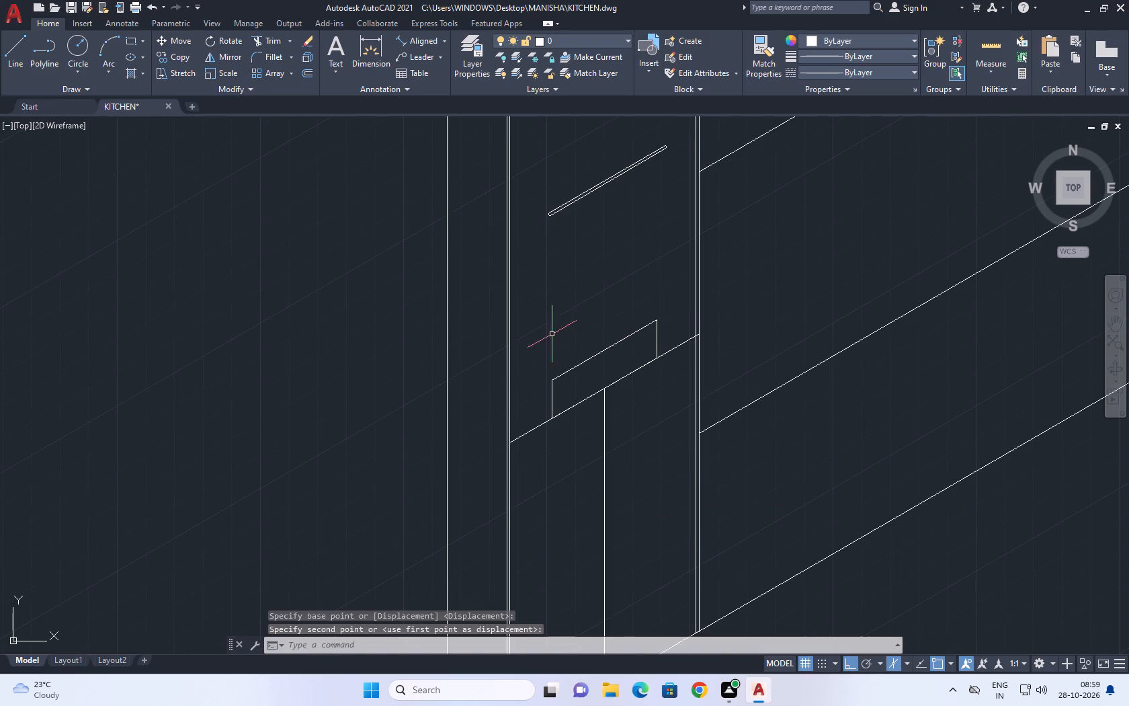
Move the isometric rectangle straight up off the lower shelf line, keeping it below the rounded-end bar.
{"action": "left_click", "coordinate": [542, 325]}
{"action": "left_click", "coordinate": [683, 428]}
{"action": "scroll", "coordinate": [638, 318], "scroll_direction": "up", "scroll_amount": 3}
{"action": "left_click_drag", "start_coordinate": [757, 353], "coordinate": [751, 352]}
{"action": "left_click", "coordinate": [649, 331]}
{"action": "left_click", "coordinate": [174, 40]}
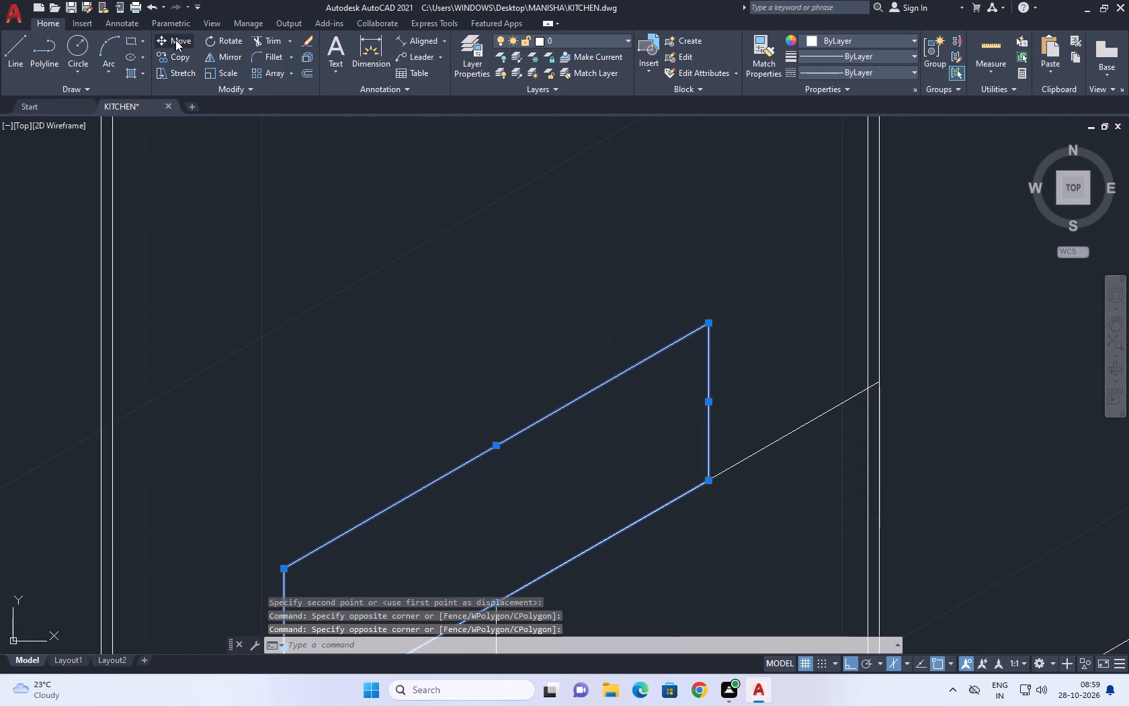
{"action": "scroll", "coordinate": [550, 231], "scroll_direction": "down", "scroll_amount": 3}
{"action": "left_click", "coordinate": [535, 270]}
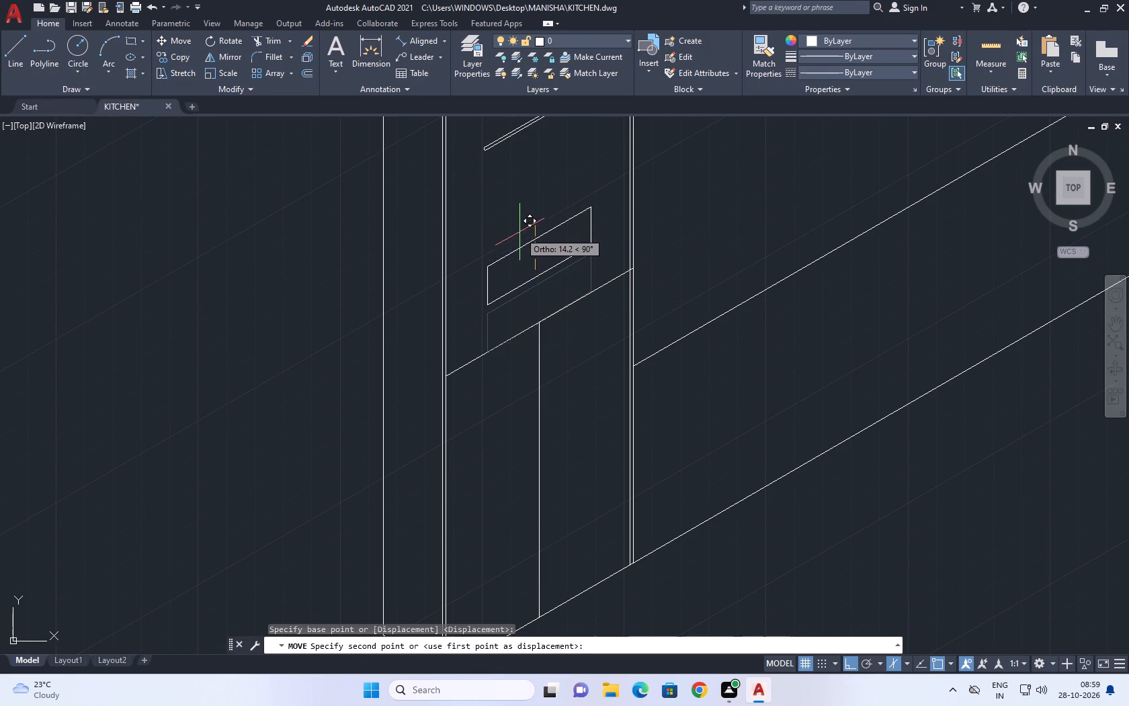
{"action": "left_click", "coordinate": [519, 237]}
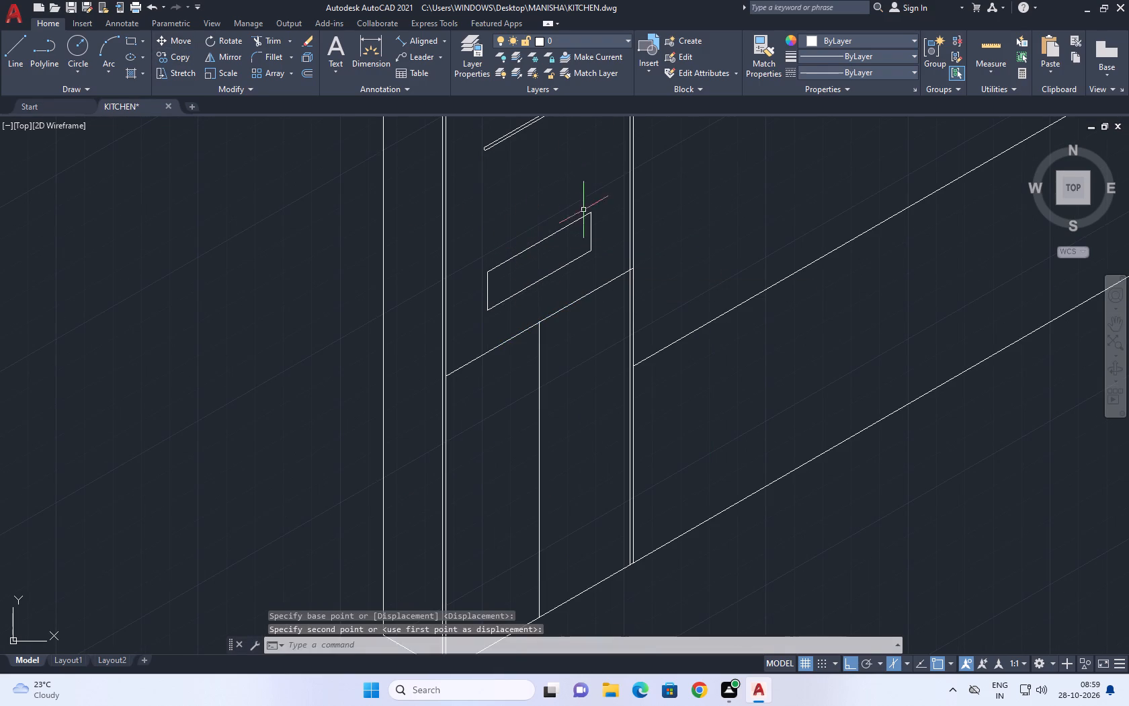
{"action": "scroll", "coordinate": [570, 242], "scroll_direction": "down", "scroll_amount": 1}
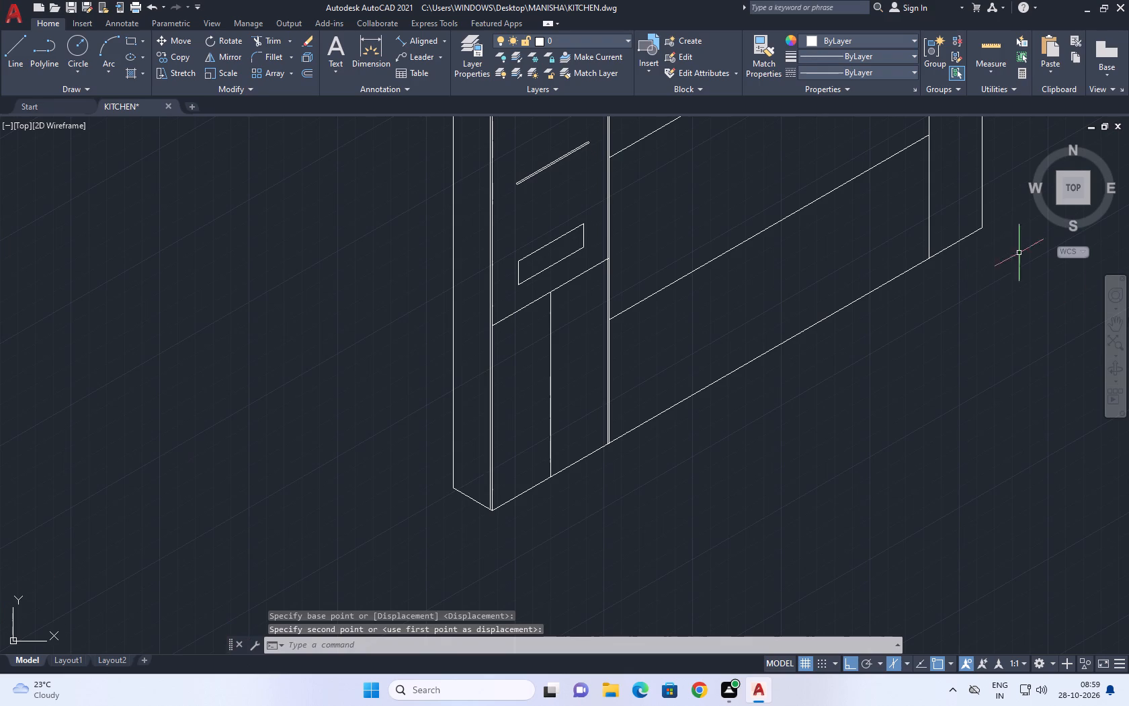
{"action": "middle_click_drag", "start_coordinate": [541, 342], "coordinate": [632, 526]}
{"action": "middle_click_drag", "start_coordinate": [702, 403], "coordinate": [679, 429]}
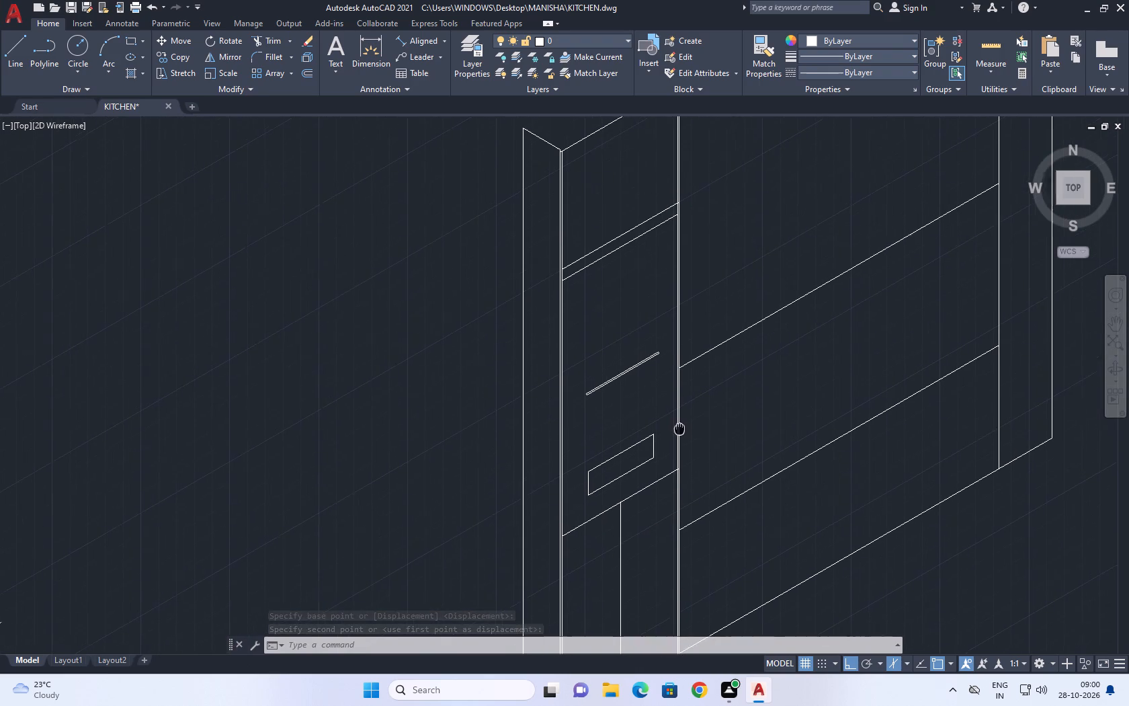
Move the rounded-end bar down inside the narrow section so it sits closer above the isometric rectangle.
{"action": "middle_click_drag", "start_coordinate": [679, 429], "coordinate": [679, 432]}
{"action": "middle_click", "coordinate": [679, 432]}
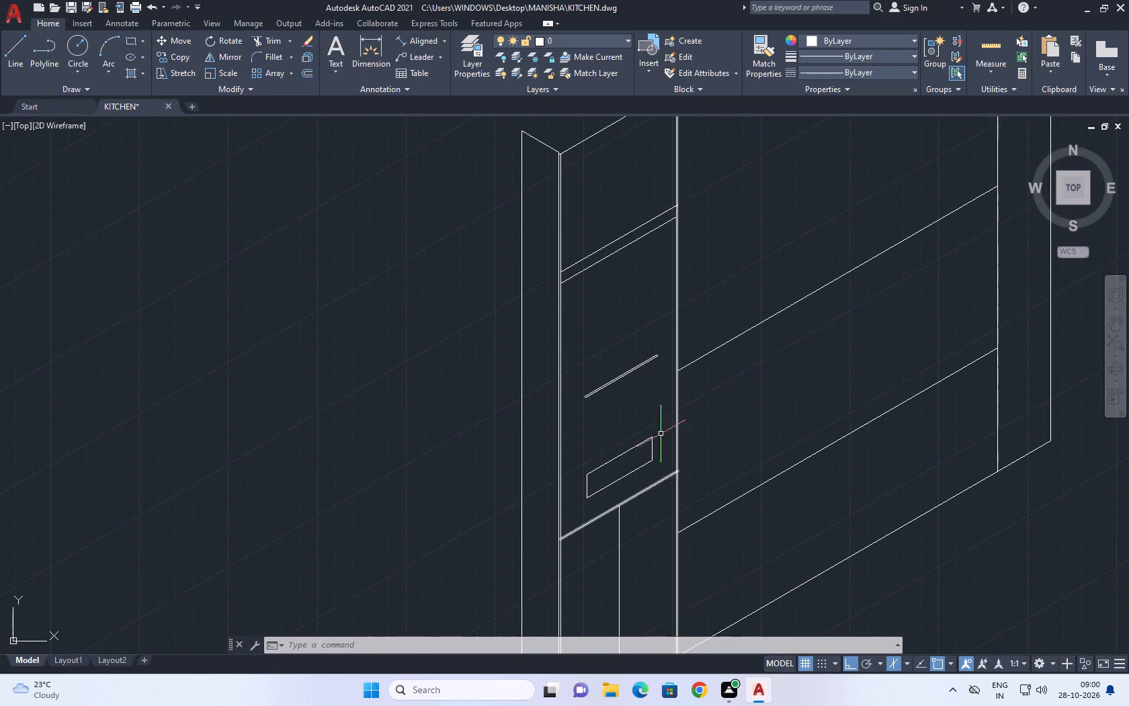
{"action": "scroll", "coordinate": [597, 371], "scroll_direction": "up", "scroll_amount": 2}
{"action": "left_click_drag", "start_coordinate": [664, 468], "coordinate": [644, 442]}
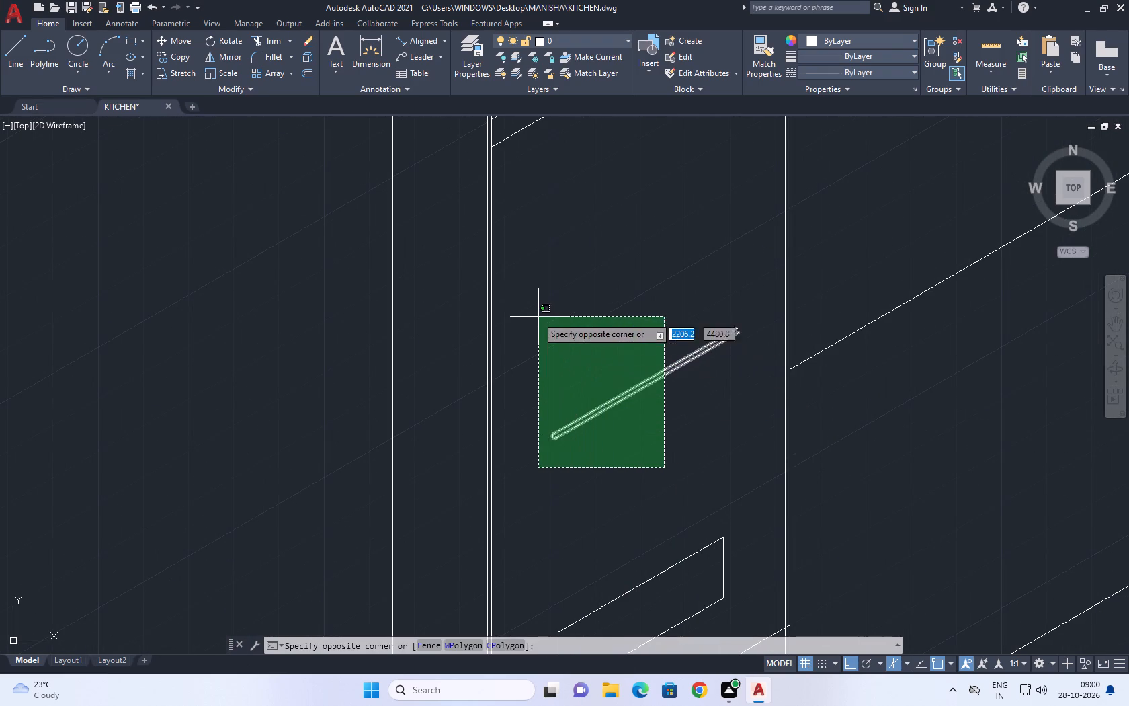
{"action": "left_click", "coordinate": [536, 315]}
{"action": "scroll", "coordinate": [693, 333], "scroll_direction": "up", "scroll_amount": 3}
{"action": "left_click_drag", "start_coordinate": [903, 428], "coordinate": [872, 364]}
{"action": "left_click_drag", "start_coordinate": [808, 261], "coordinate": [797, 261]}
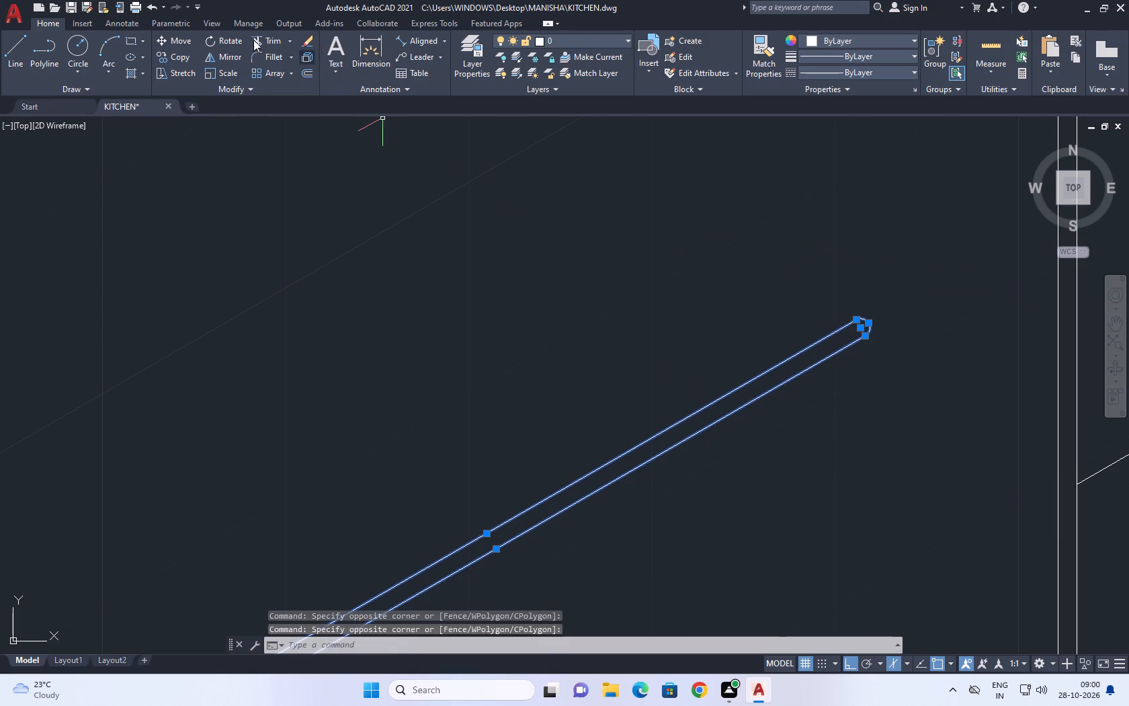
{"action": "left_click", "coordinate": [171, 41]}
{"action": "scroll", "coordinate": [687, 355], "scroll_direction": "down", "scroll_amount": 3}
{"action": "middle_click_drag", "start_coordinate": [662, 440], "coordinate": [646, 319]}
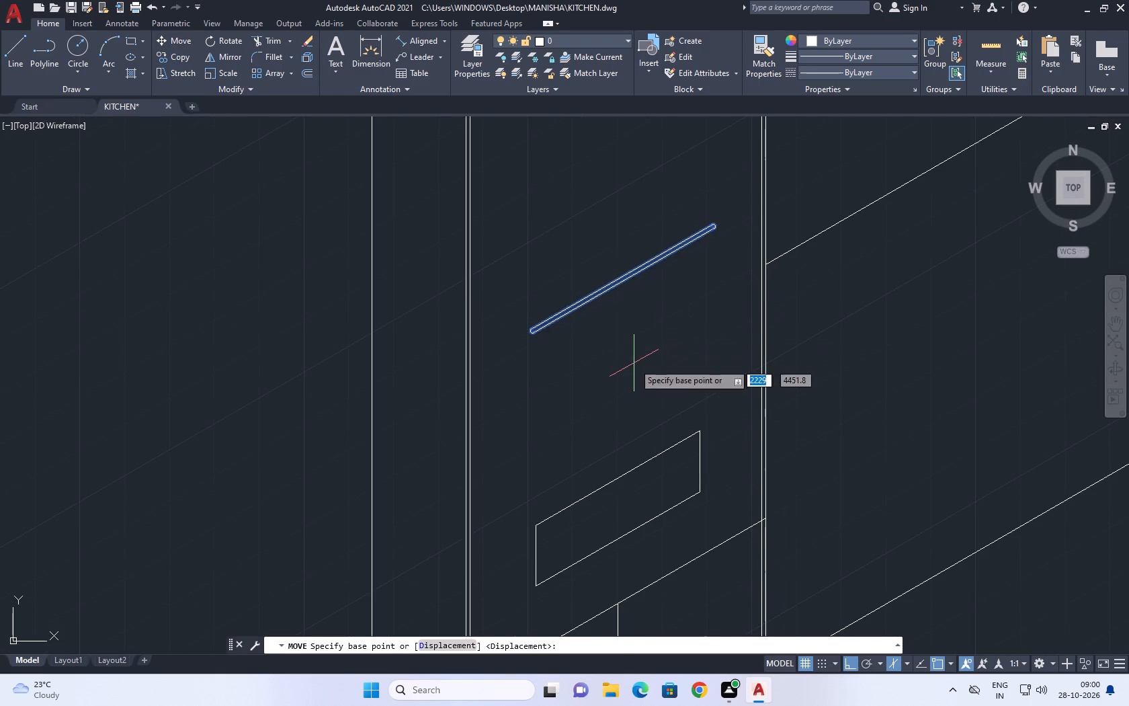
{"action": "left_click", "coordinate": [633, 363]}
{"action": "left_click", "coordinate": [641, 418]}
{"action": "middle_click_drag", "start_coordinate": [645, 297], "coordinate": [665, 398]}
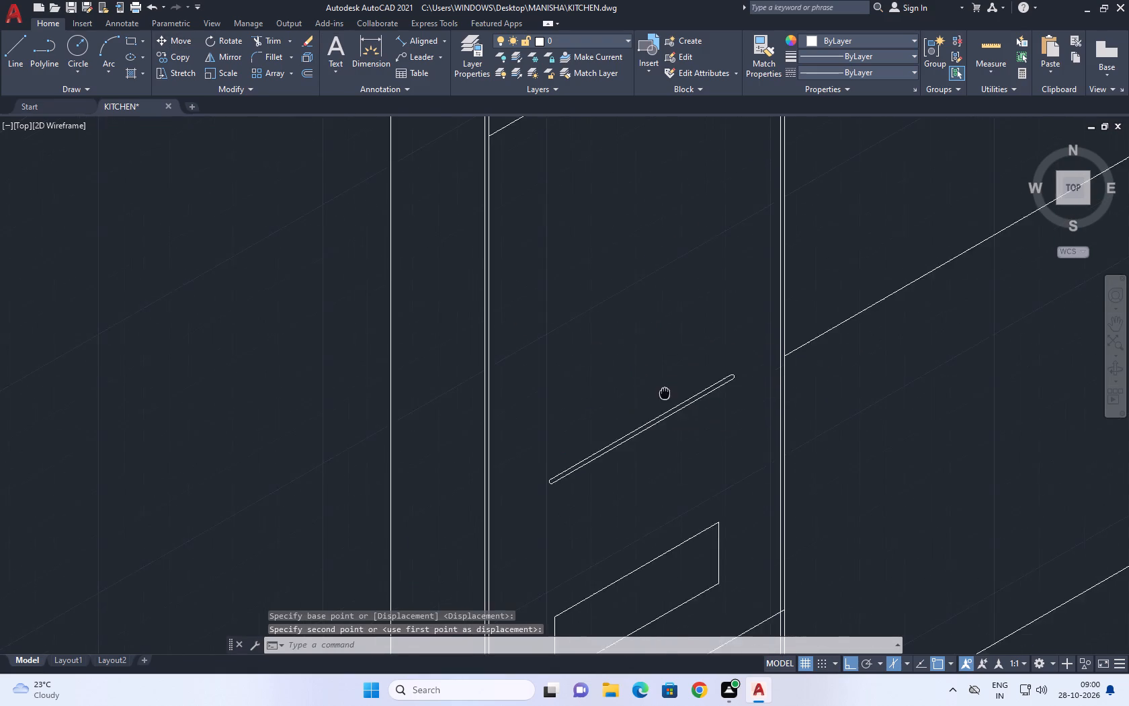
{"action": "middle_click_drag", "start_coordinate": [665, 398], "coordinate": [667, 426]}
{"action": "scroll", "coordinate": [681, 404], "scroll_direction": "down", "scroll_amount": 1}
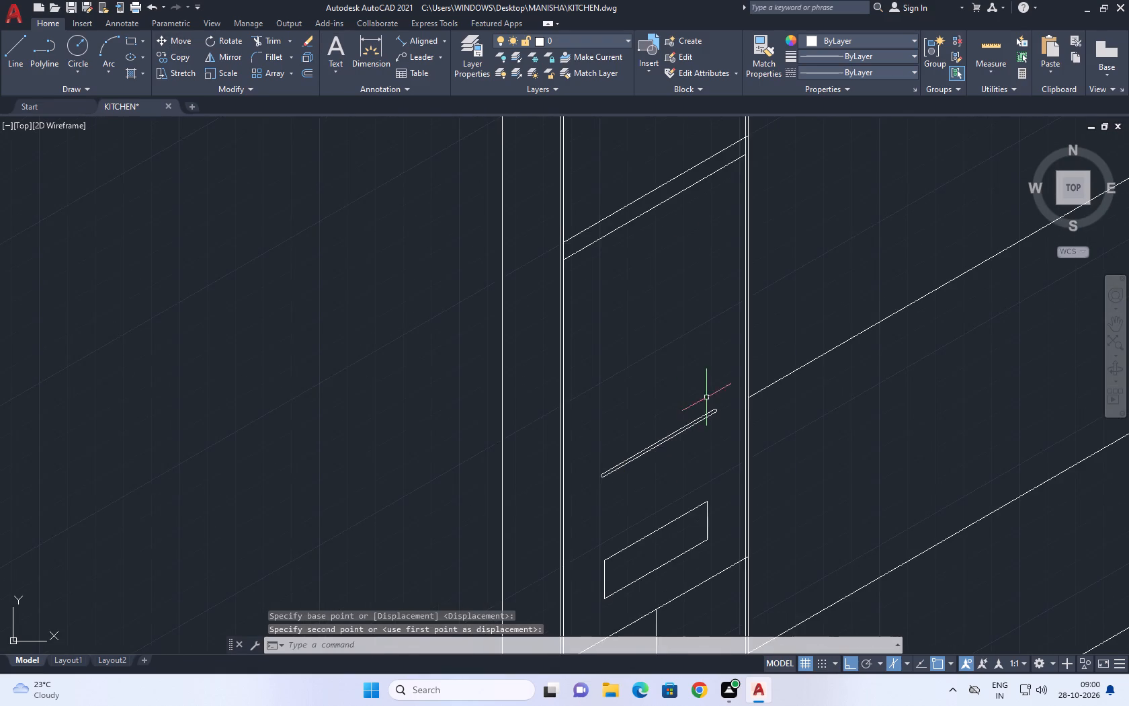
{"action": "middle_click_drag", "start_coordinate": [706, 397], "coordinate": [683, 436]}
{"action": "middle_click", "coordinate": [683, 436]}
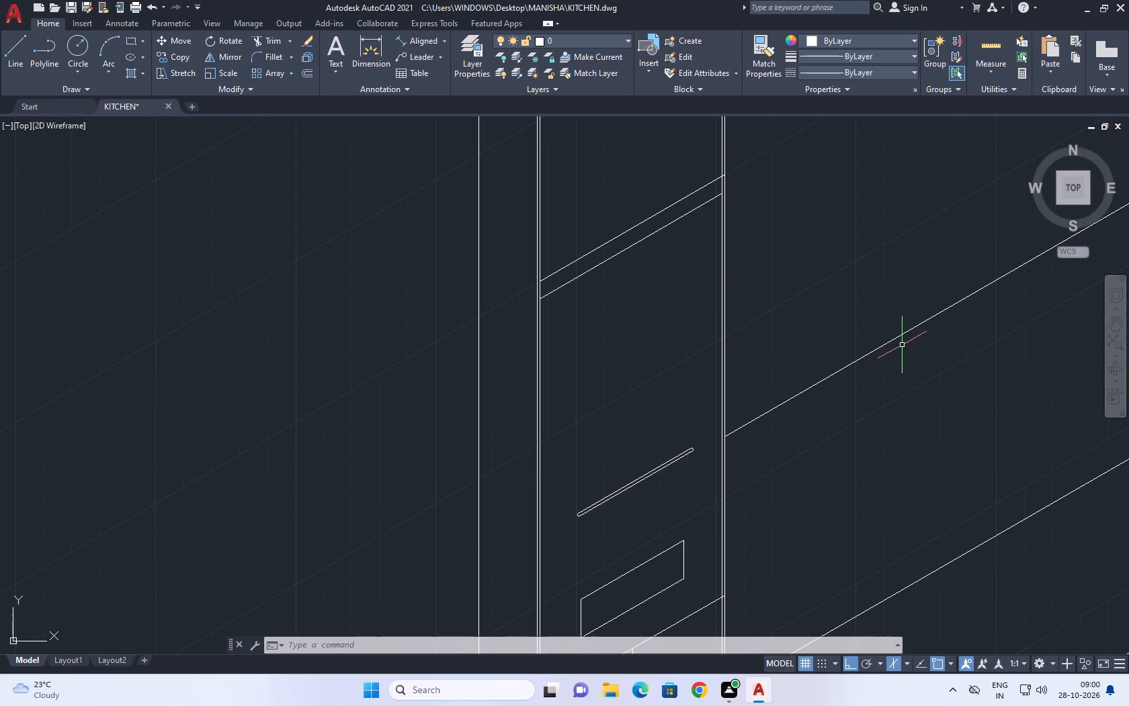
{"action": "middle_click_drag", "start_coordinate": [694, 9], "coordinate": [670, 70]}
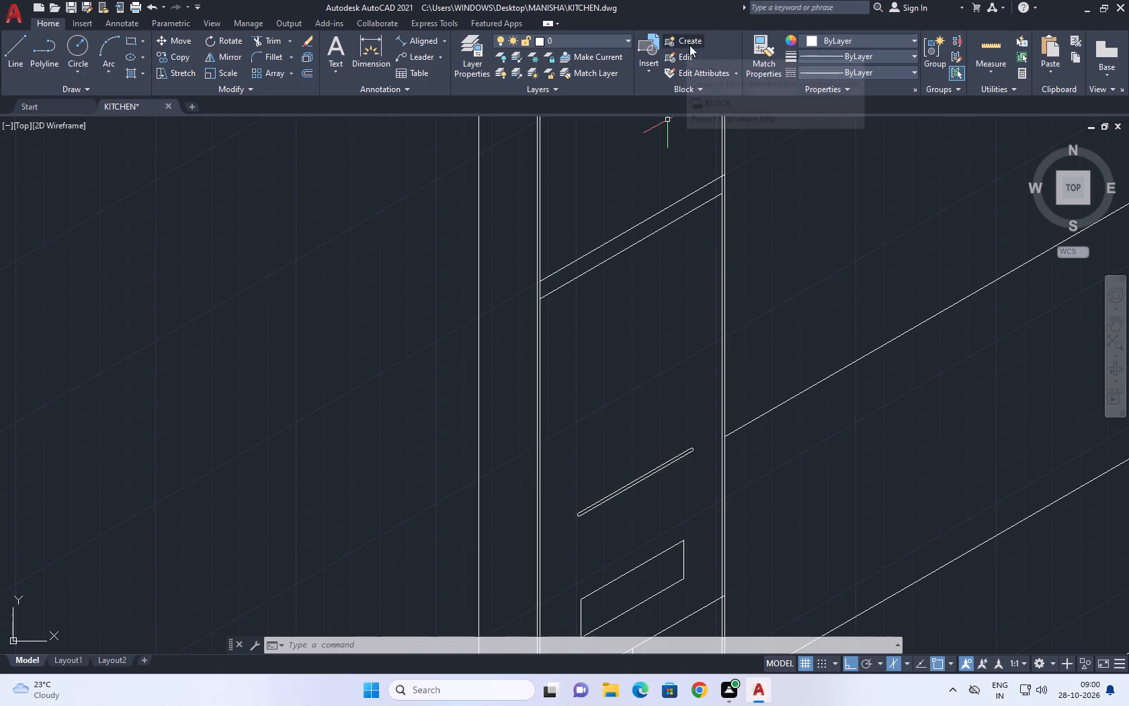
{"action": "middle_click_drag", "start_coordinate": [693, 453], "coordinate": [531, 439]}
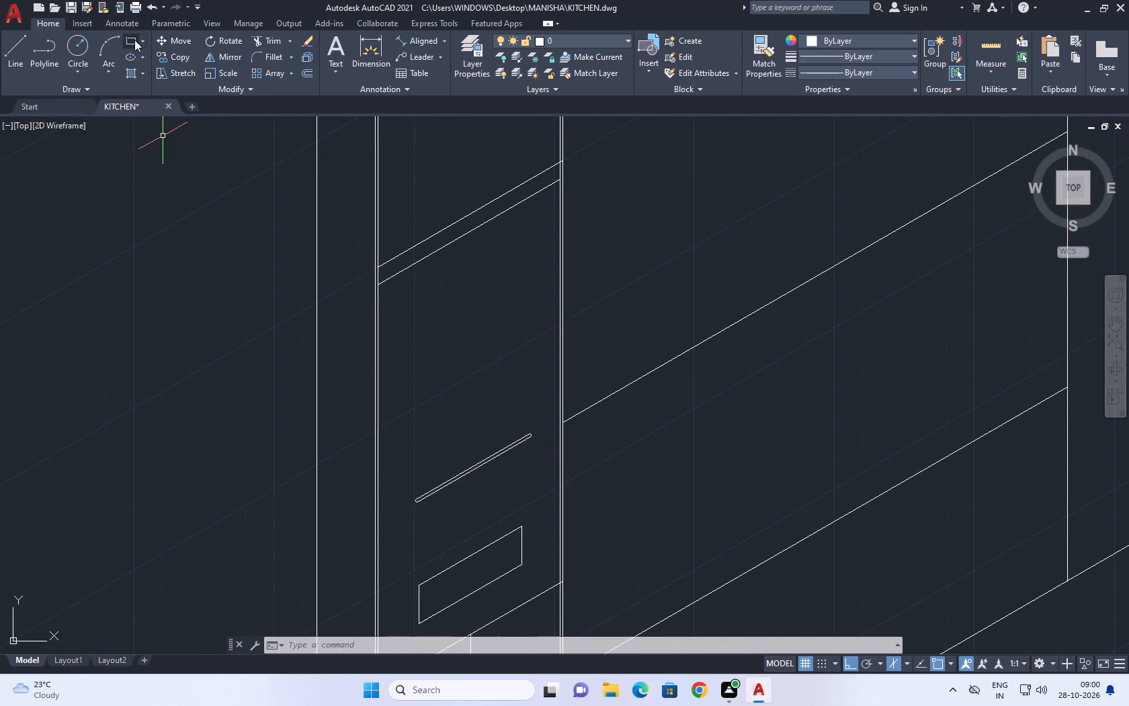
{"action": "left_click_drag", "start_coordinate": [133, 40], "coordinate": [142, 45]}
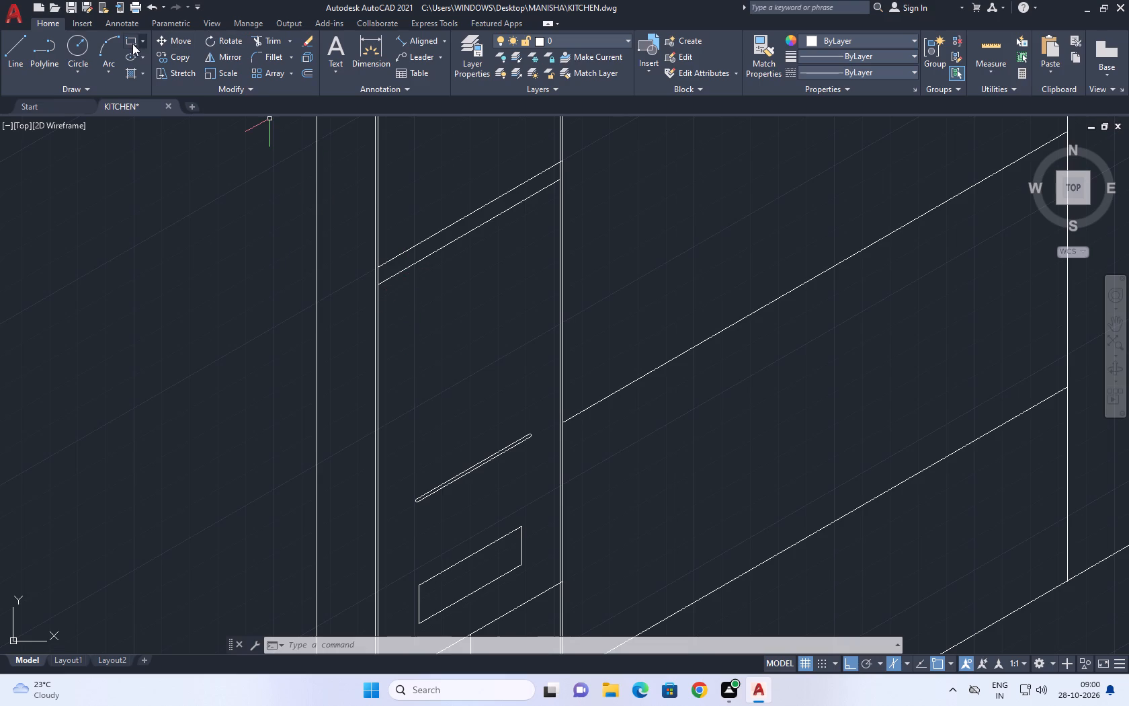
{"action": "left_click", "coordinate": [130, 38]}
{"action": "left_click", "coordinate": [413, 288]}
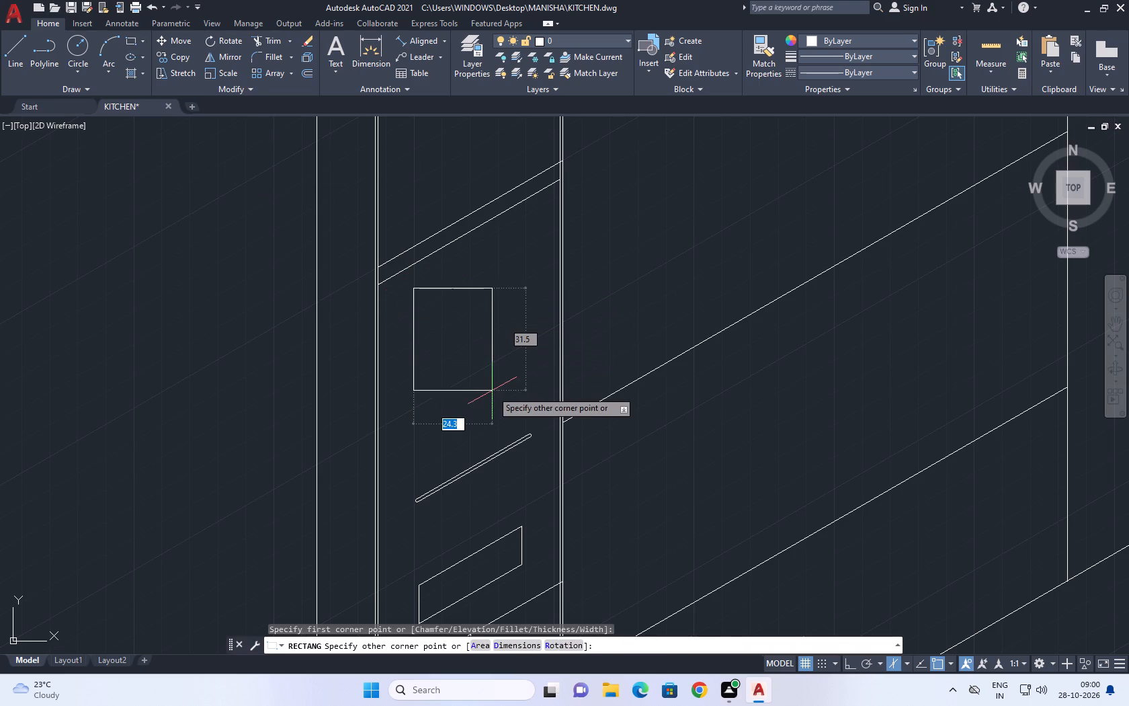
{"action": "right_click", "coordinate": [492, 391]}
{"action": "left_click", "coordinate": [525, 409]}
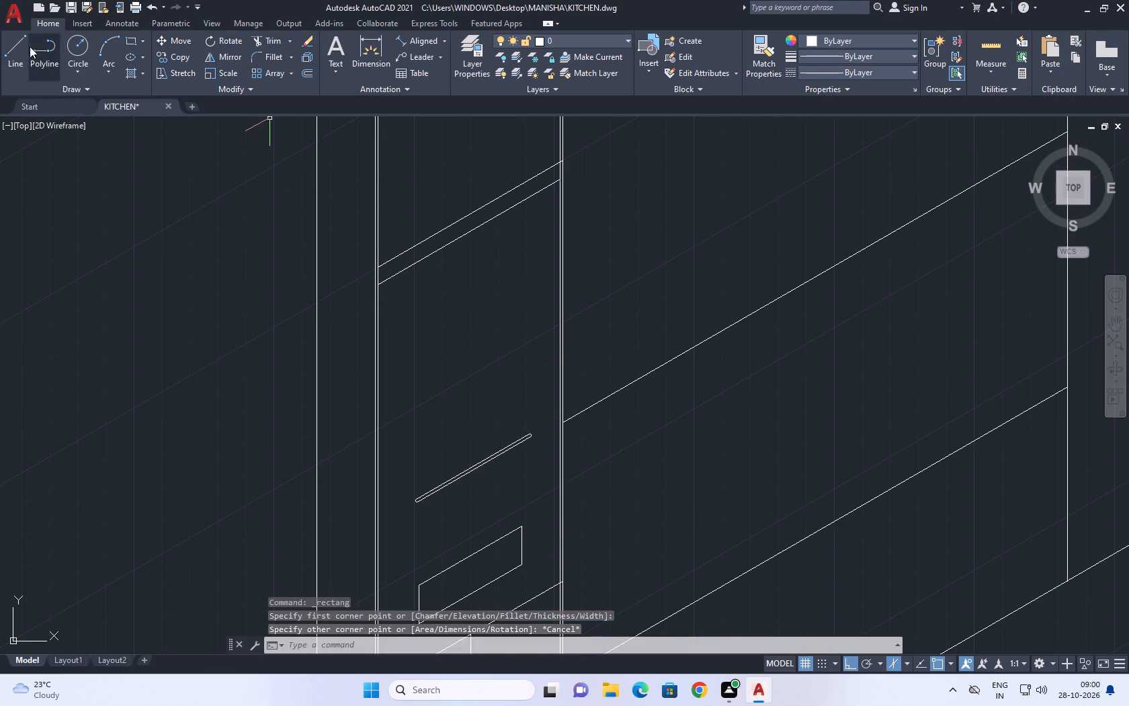
Draw four isometric rectangle edges between the upper shelf and the bar, with a left side about 22.6 cm and top edge about 23.5 cm.
{"action": "left_click", "coordinate": [20, 49]}
{"action": "middle_click_drag", "start_coordinate": [433, 386], "coordinate": [473, 450]}
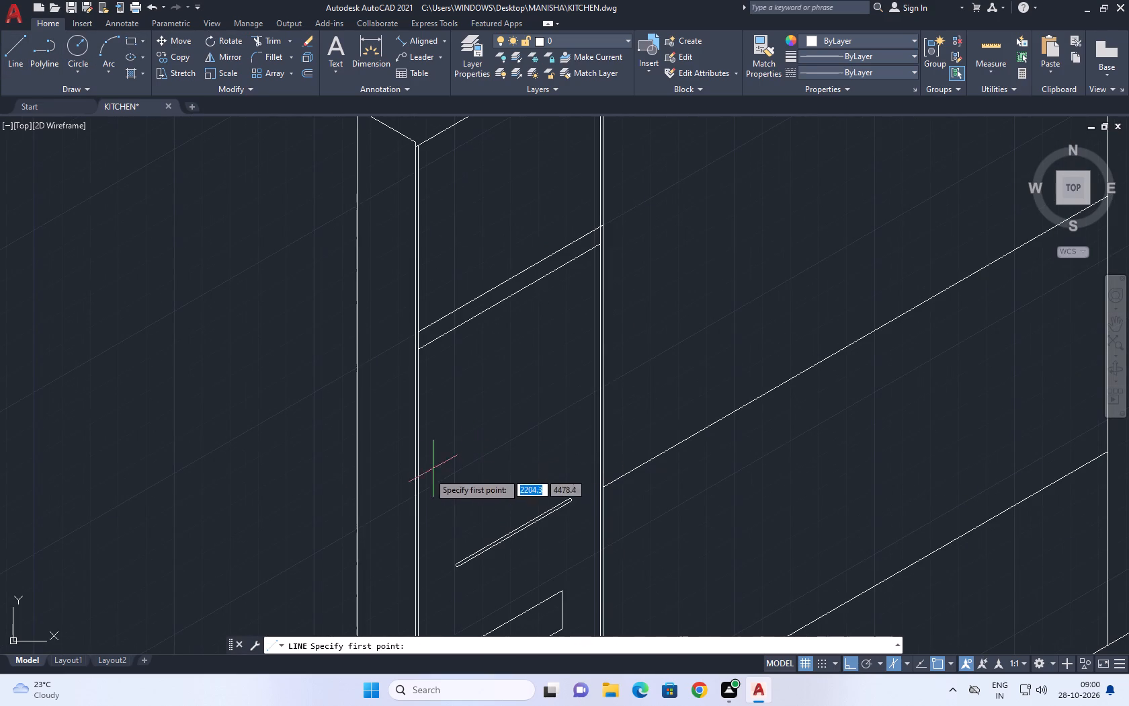
{"action": "left_click", "coordinate": [459, 461]}
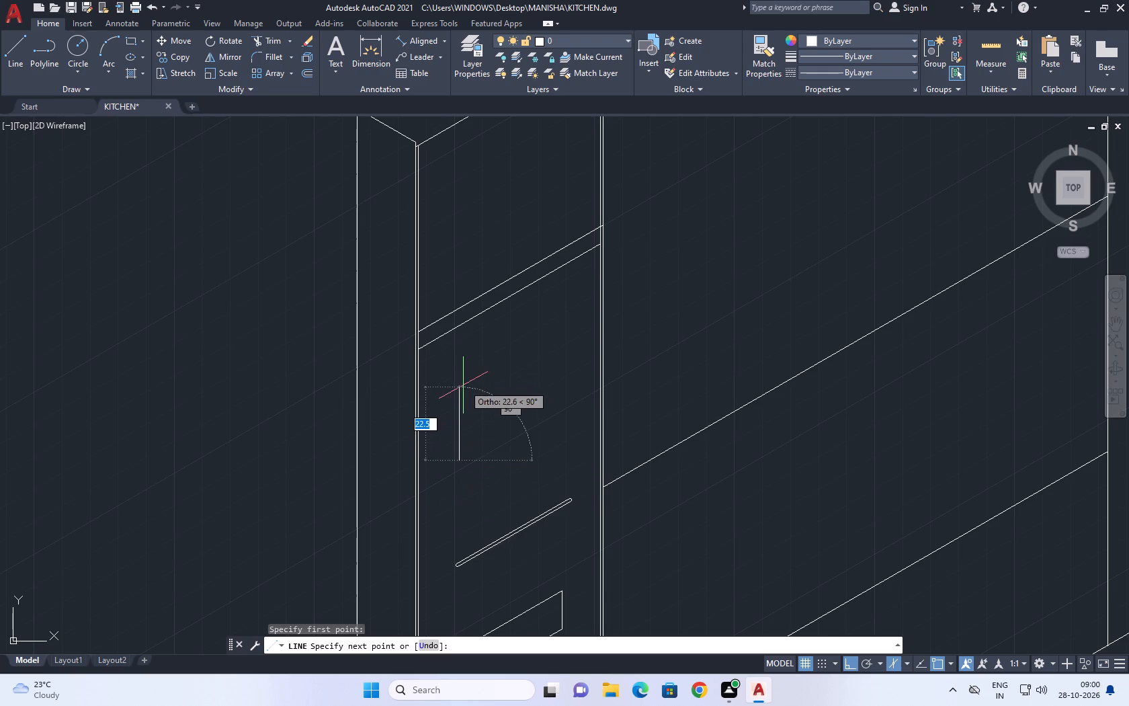
{"action": "left_click", "coordinate": [462, 385]}
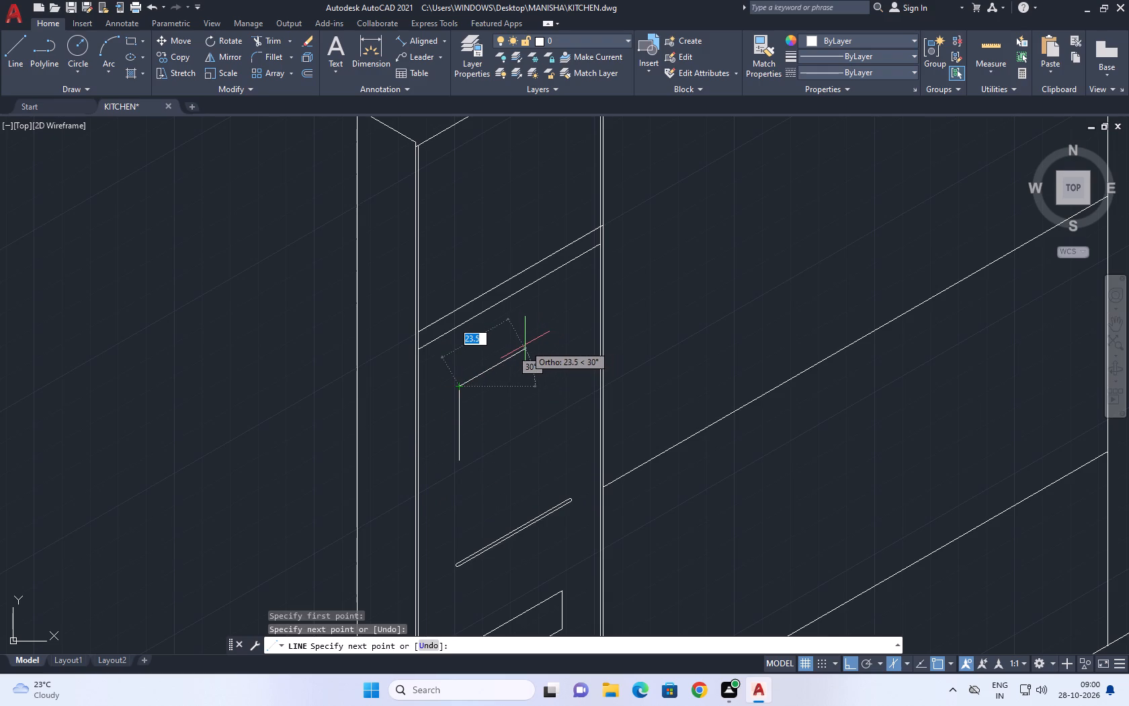
{"action": "left_click", "coordinate": [525, 345]}
{"action": "middle_click_drag", "start_coordinate": [548, 445], "coordinate": [541, 407]}
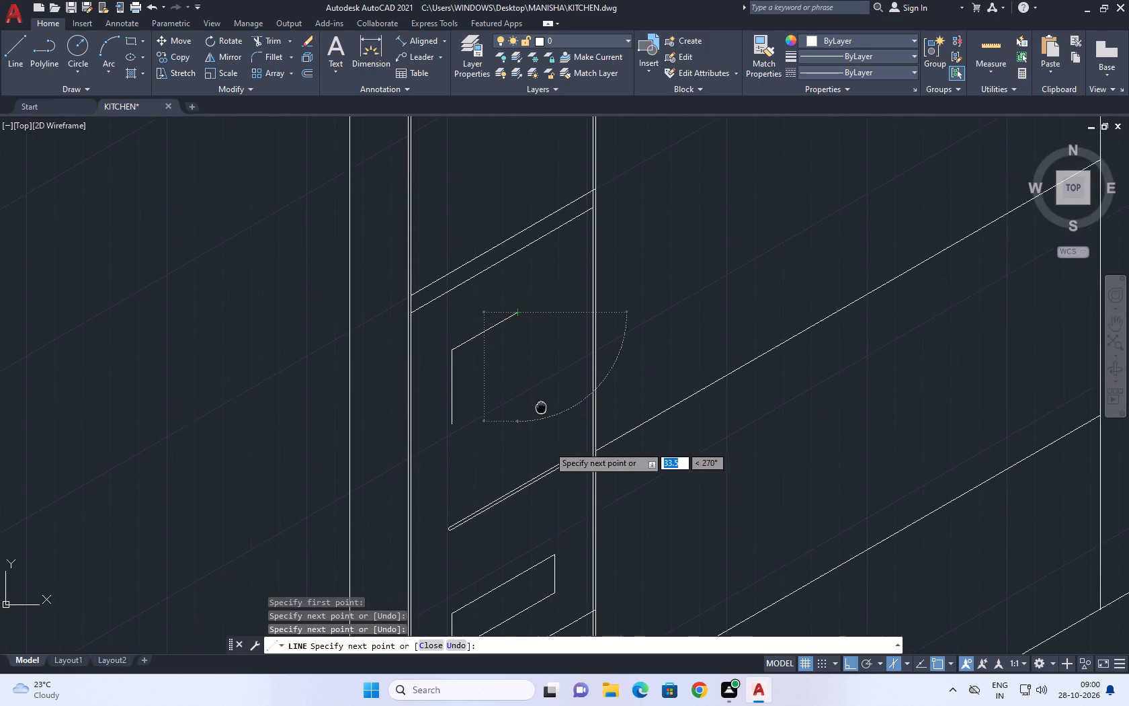
{"action": "middle_click_drag", "start_coordinate": [541, 407], "coordinate": [540, 403]}
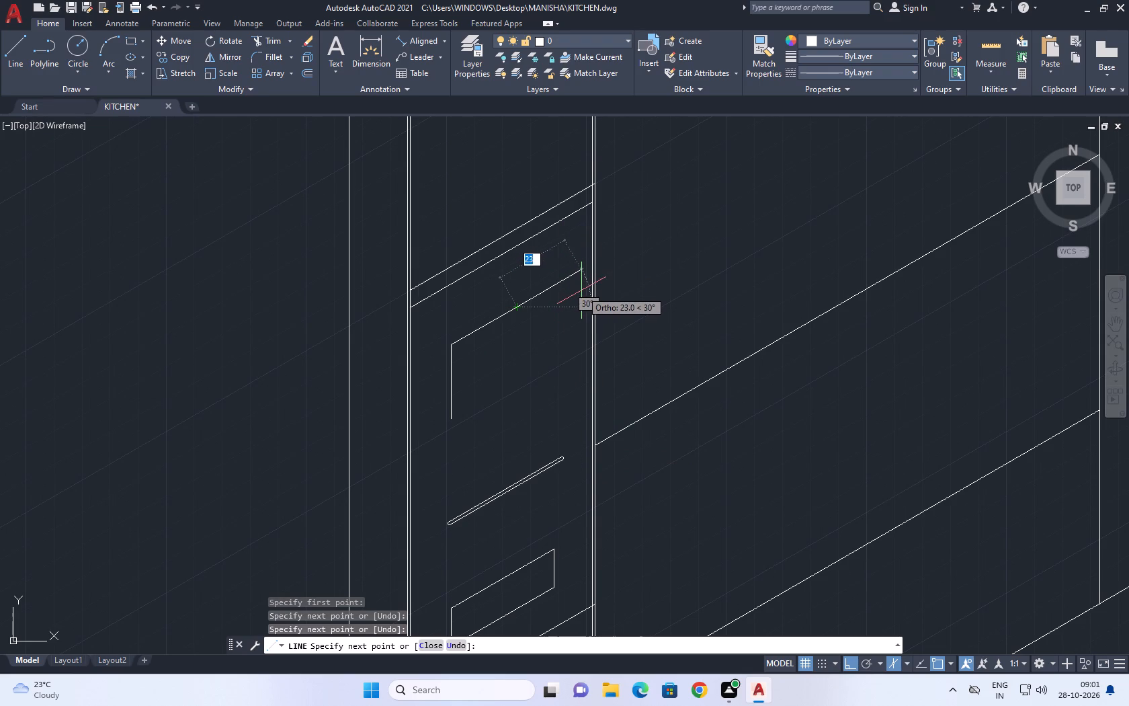
{"action": "middle_click_drag", "start_coordinate": [612, 347], "coordinate": [707, 331]}
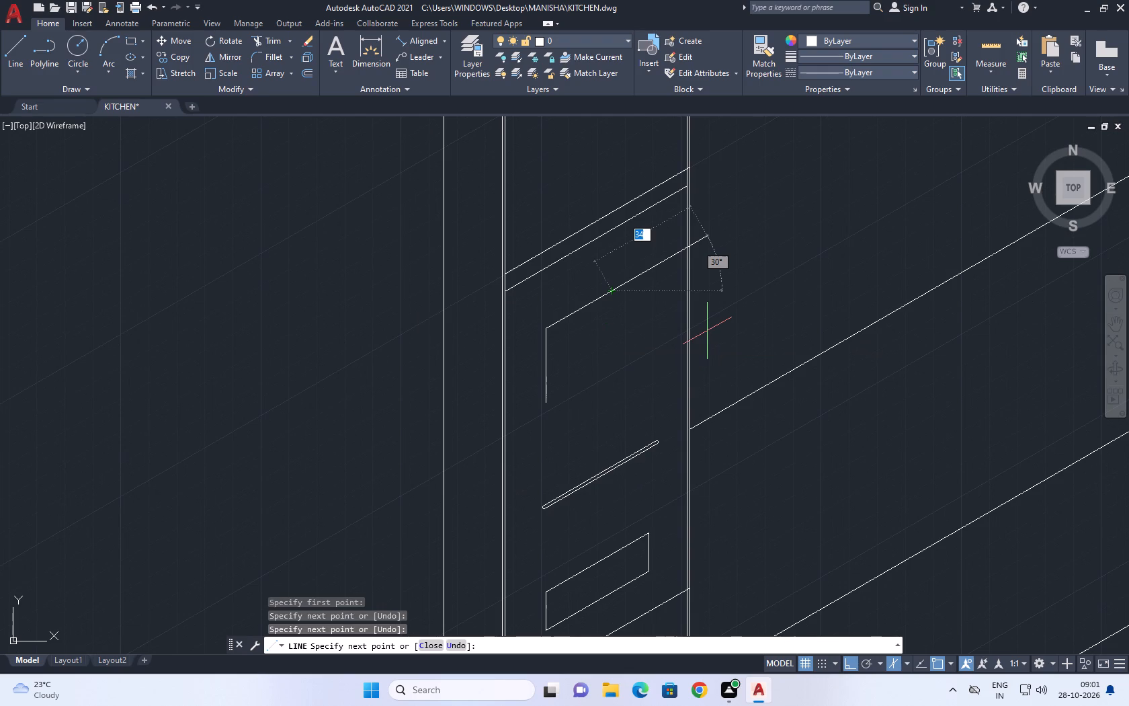
{"action": "middle_click_drag", "start_coordinate": [657, 399], "coordinate": [662, 409]}
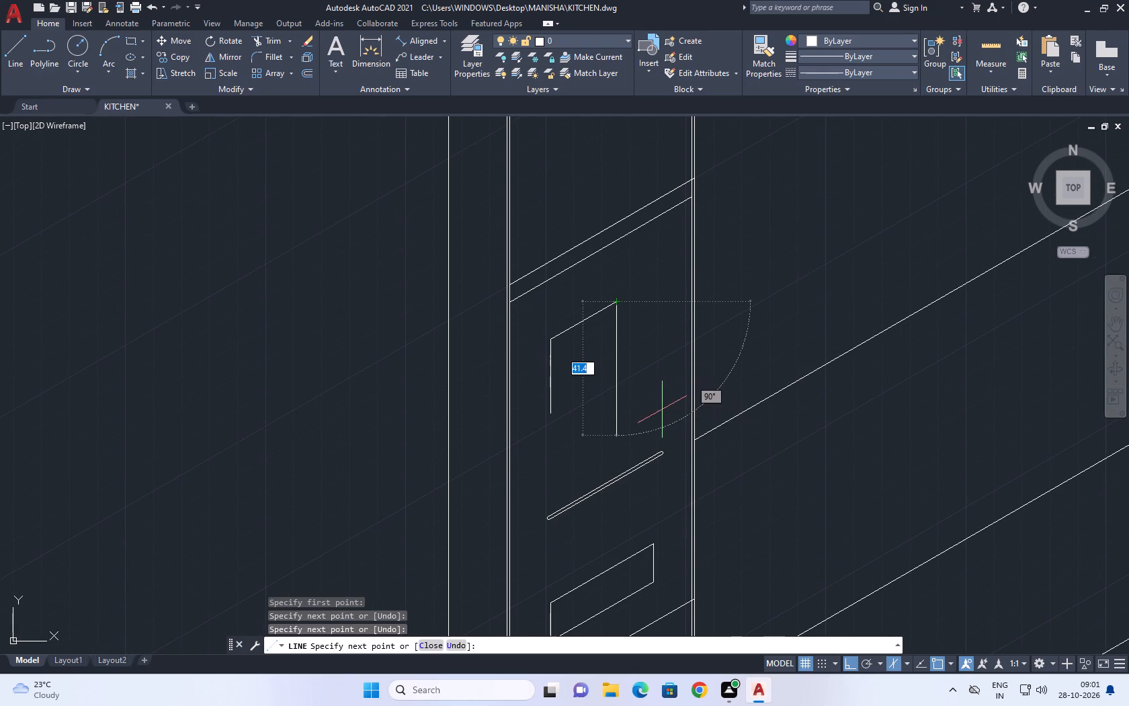
{"action": "scroll", "coordinate": [649, 386], "scroll_direction": "up", "scroll_amount": 3}
{"action": "left_click", "coordinate": [573, 331]}
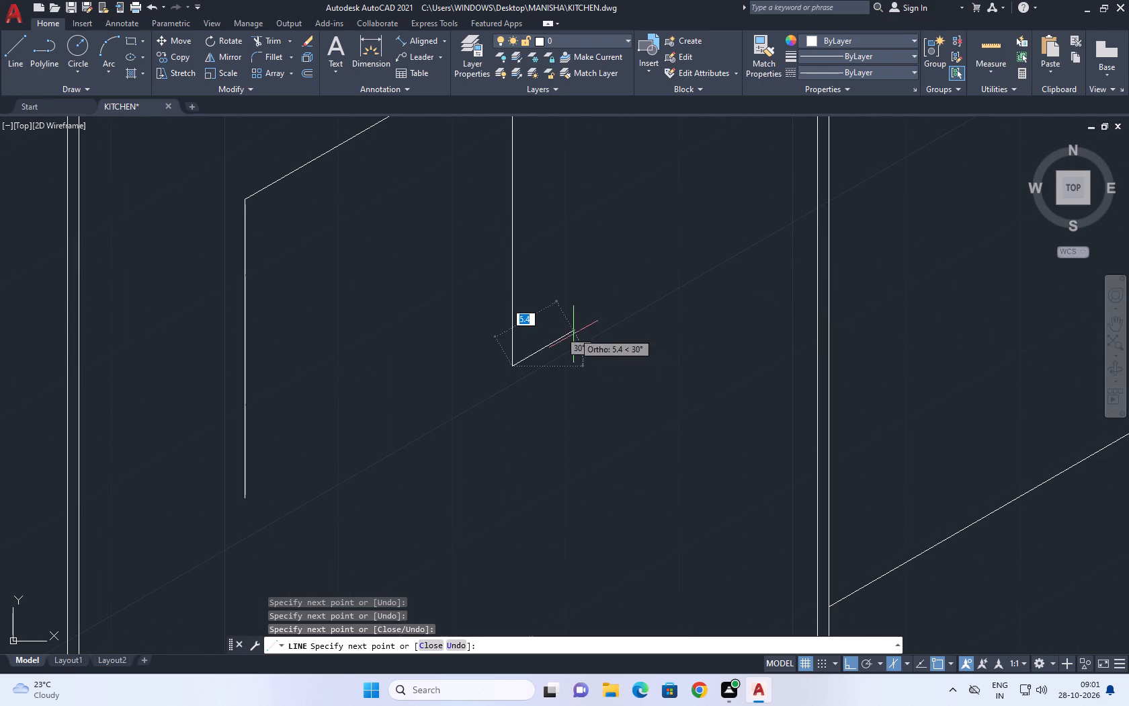
{"action": "middle_click_drag", "start_coordinate": [231, 494], "coordinate": [372, 408]}
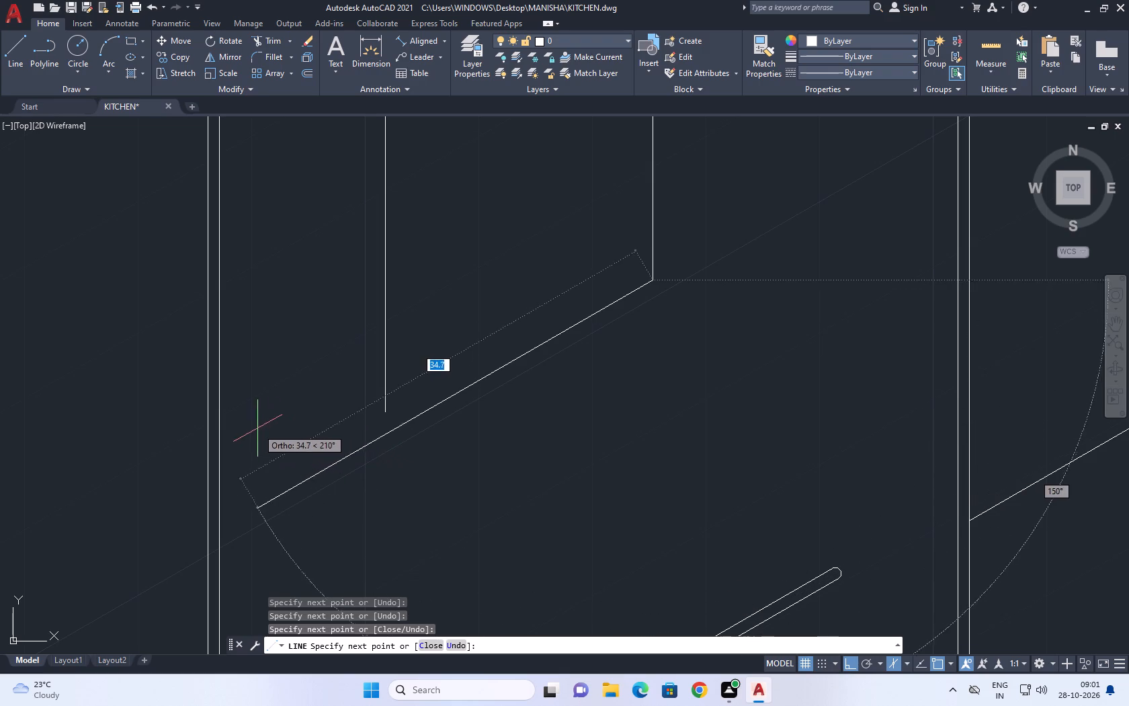
{"action": "middle_click_drag", "start_coordinate": [254, 426], "coordinate": [372, 421]}
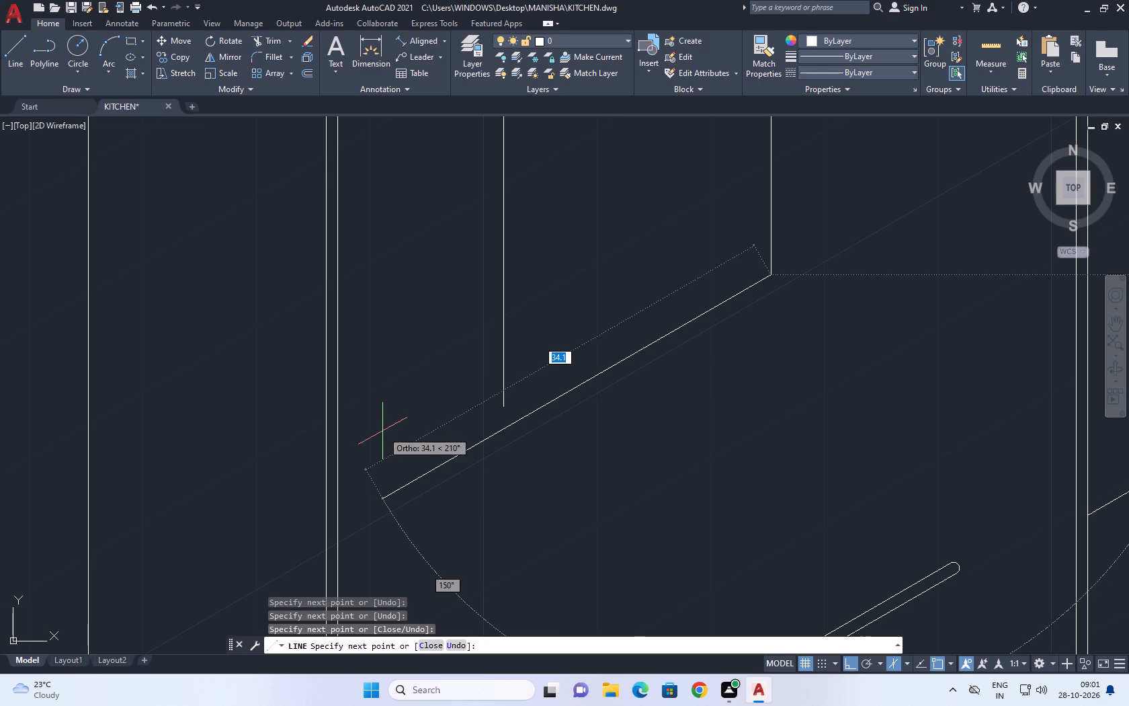
{"action": "left_click", "coordinate": [456, 481]}
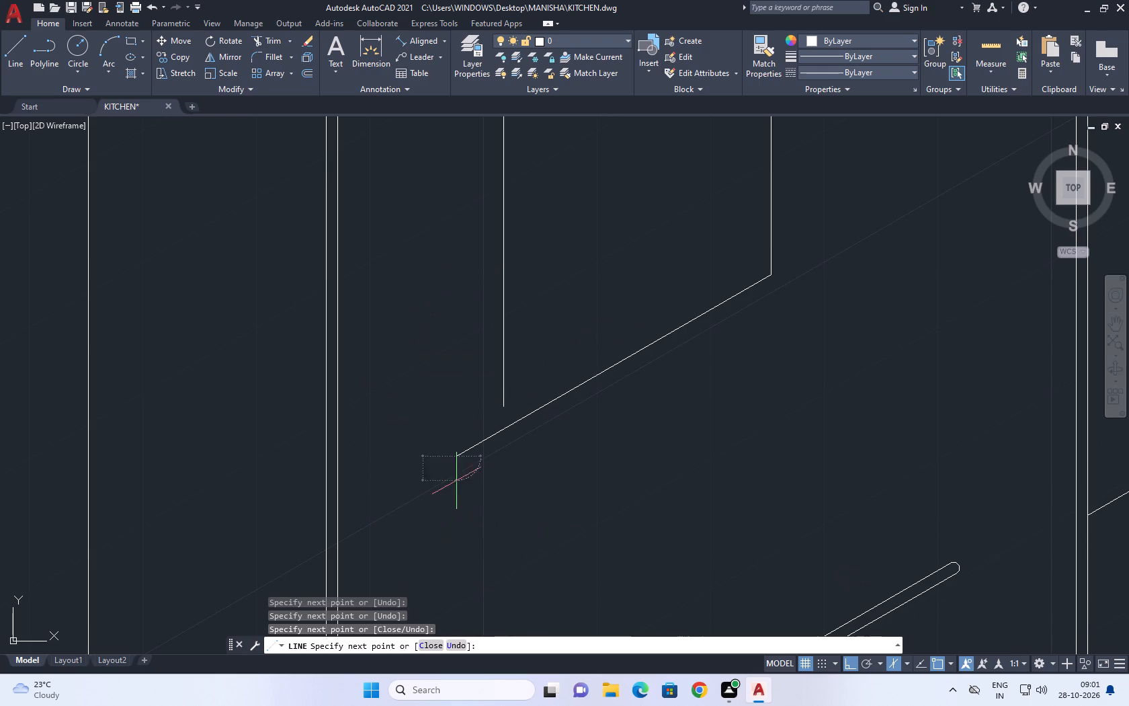
{"action": "key", "text": "Escape"}
Fillet the new rectangle's left side and bottom edge at radius 0 to close the lower-left corner.
{"action": "middle_click_drag", "start_coordinate": [493, 418], "coordinate": [499, 447]}
{"action": "key", "text": "f"}
{"action": "key", "text": "space"}
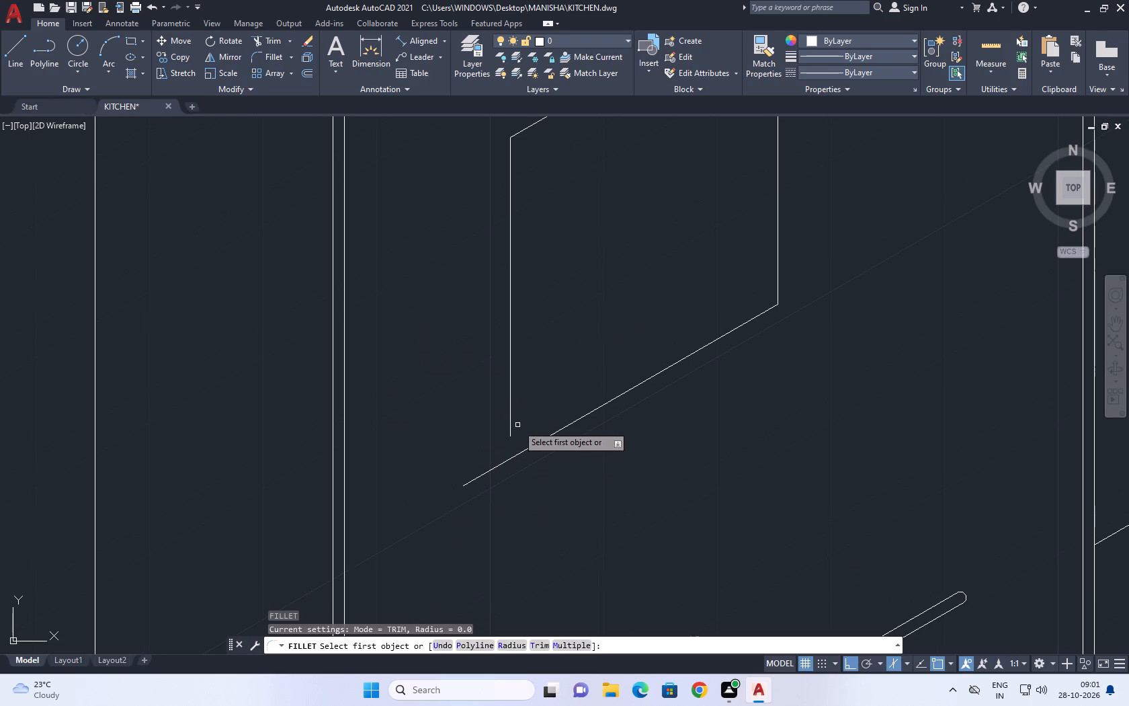
{"action": "left_click", "coordinate": [509, 432]}
{"action": "left_click", "coordinate": [522, 454]}
{"action": "scroll", "coordinate": [610, 398], "scroll_direction": "down", "scroll_amount": 4}
{"action": "scroll", "coordinate": [600, 370], "scroll_direction": "up", "scroll_amount": 1}
{"action": "middle_click_drag", "start_coordinate": [648, 372], "coordinate": [604, 348]}
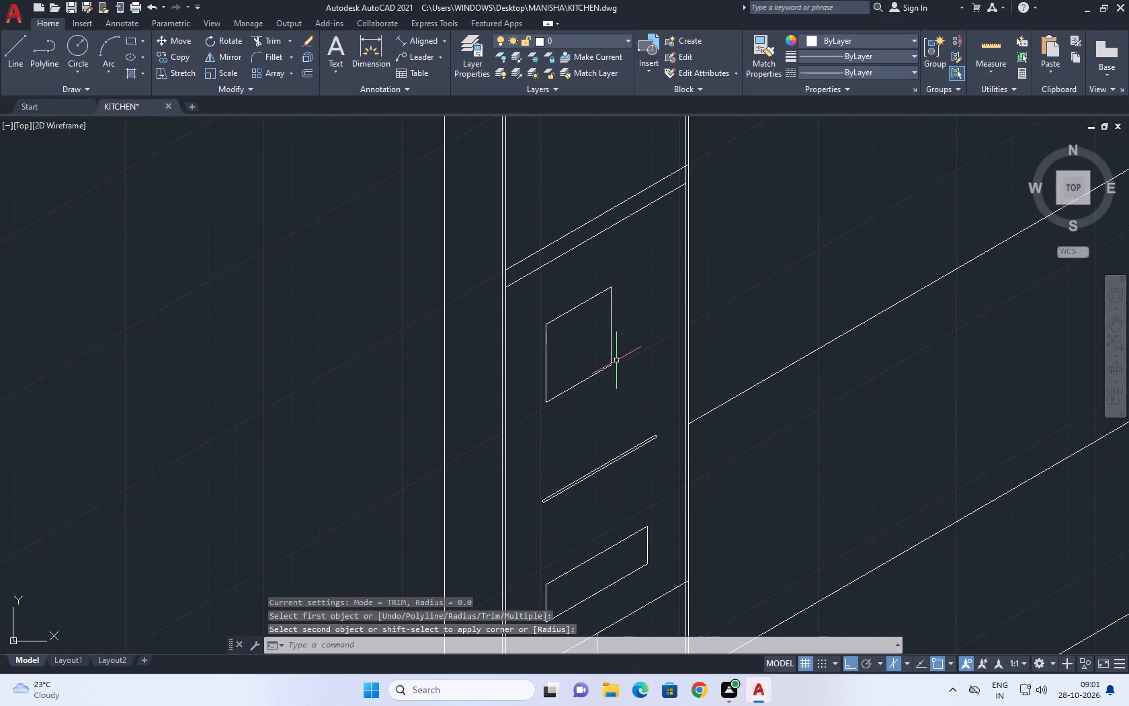
Move the new isometric rectangle by its top edge's midpoint onto the midpoint of the upper shelf's lower line.
{"action": "scroll", "coordinate": [552, 319], "scroll_direction": "up", "scroll_amount": 2}
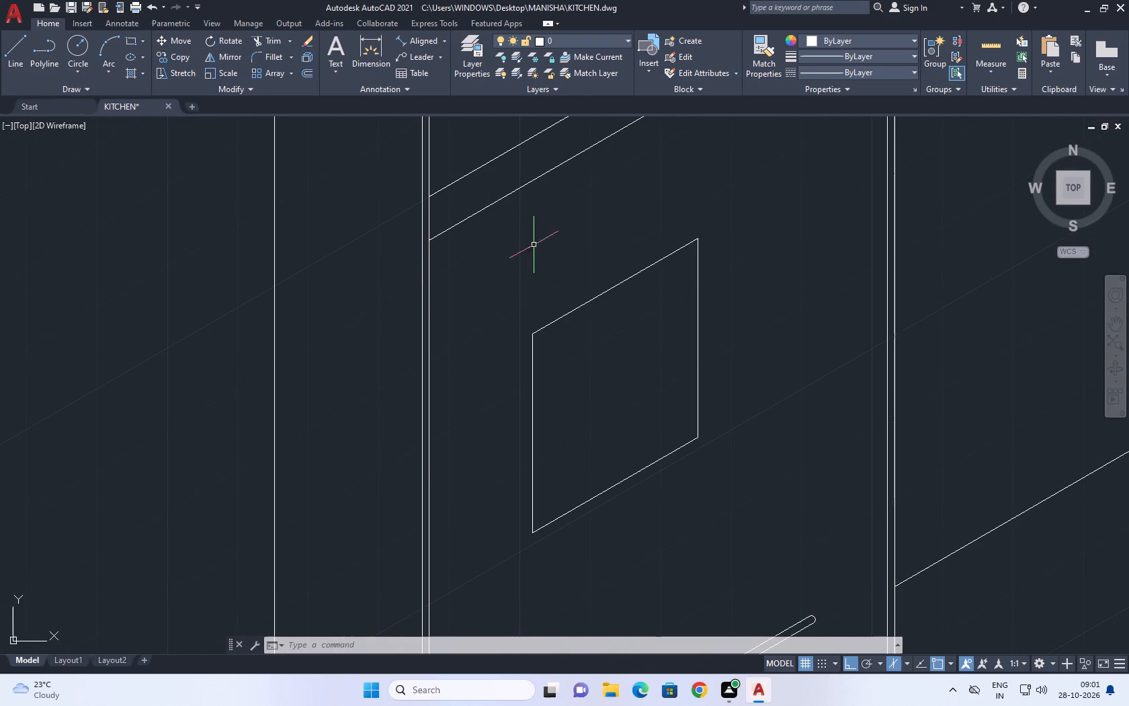
{"action": "left_click", "coordinate": [478, 235]}
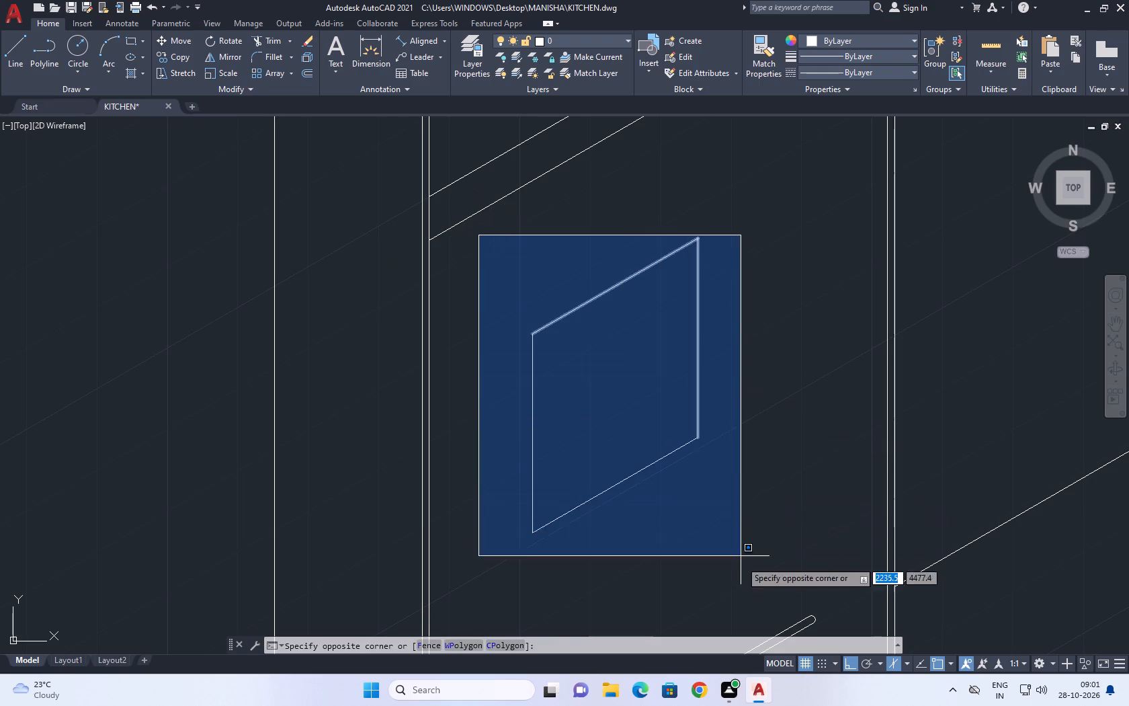
{"action": "left_click", "coordinate": [745, 567]}
{"action": "middle_click_drag", "start_coordinate": [677, 411], "coordinate": [683, 419]}
{"action": "key", "text": "m"}
{"action": "key", "text": "space"}
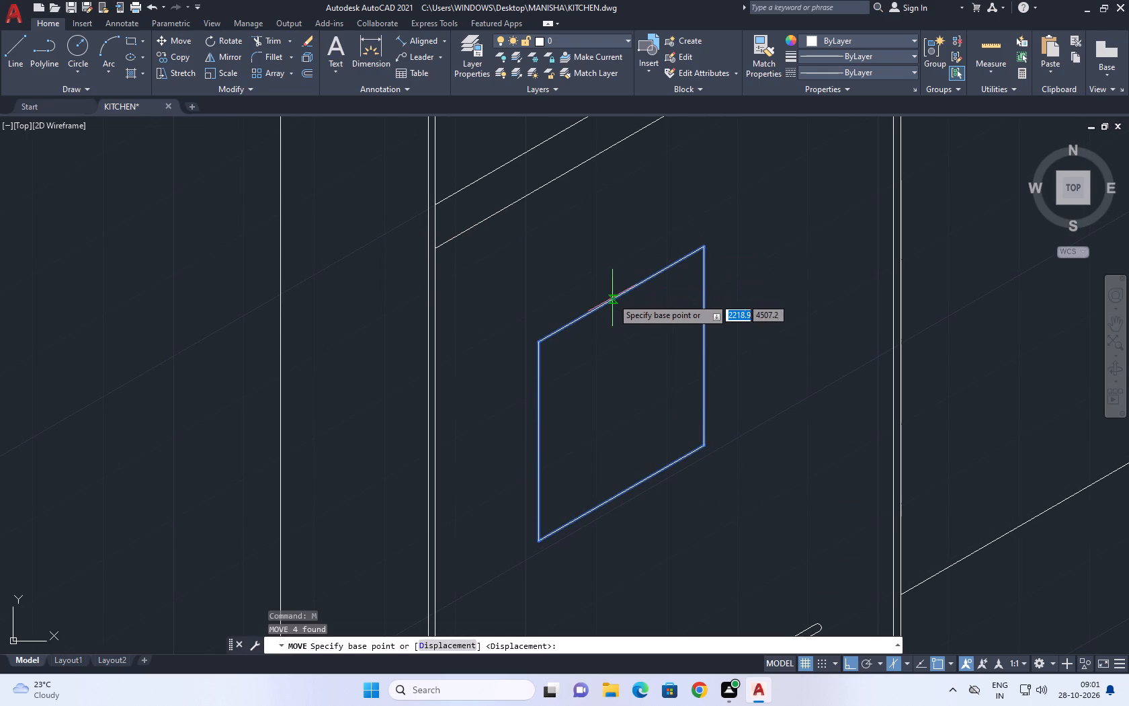
{"action": "left_click", "coordinate": [620, 295]}
{"action": "scroll", "coordinate": [669, 246], "scroll_direction": "down", "scroll_amount": 2}
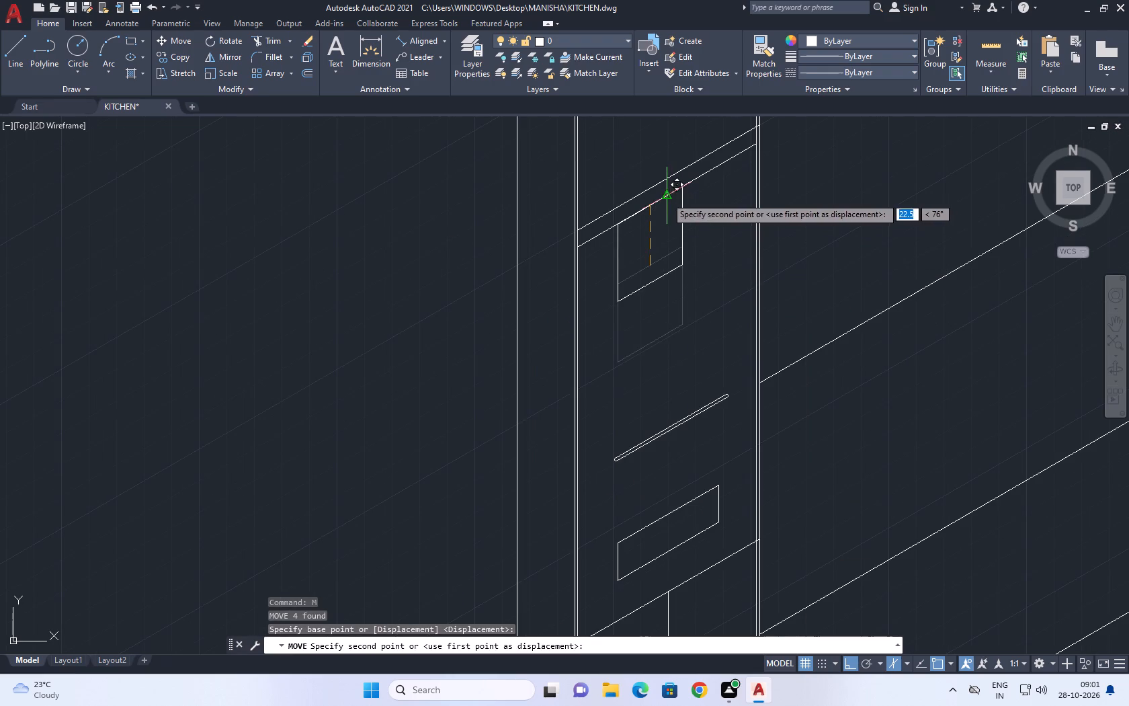
{"action": "left_click", "coordinate": [665, 196]}
Move the new isometric rectangle straight down off the upper shelf, keeping it above the rounded-end bar.
{"action": "left_click", "coordinate": [625, 161]}
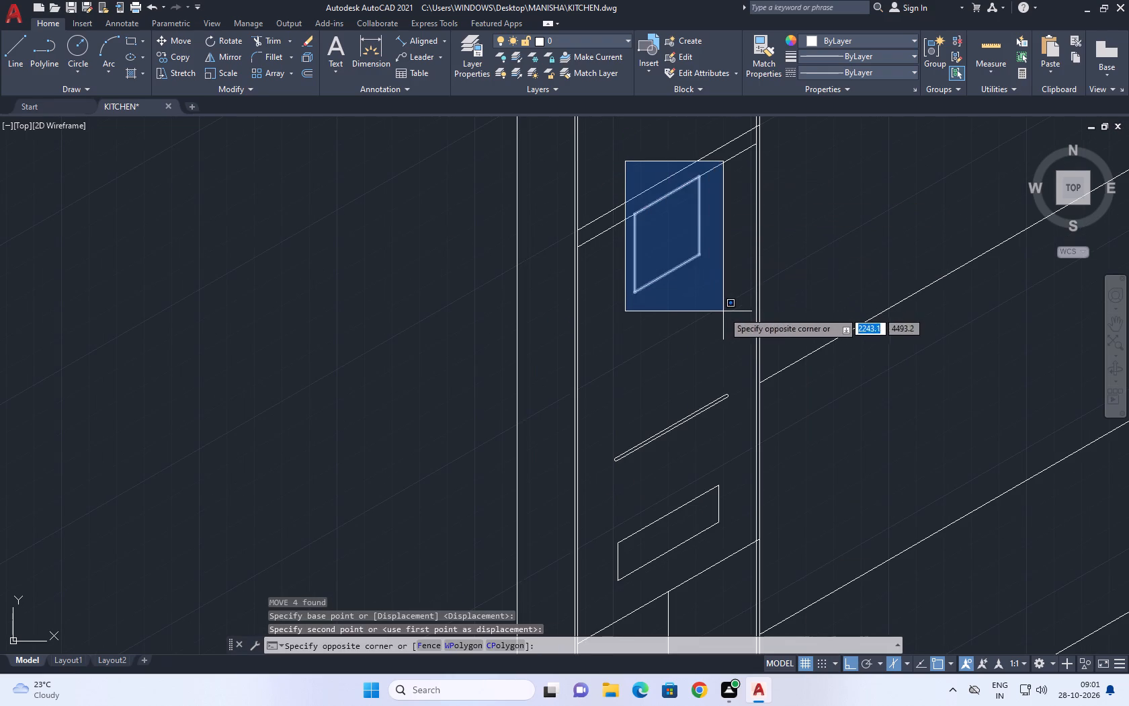
{"action": "left_click", "coordinate": [723, 311]}
{"action": "type", "text": "M"}
{"action": "key", "text": "space"}
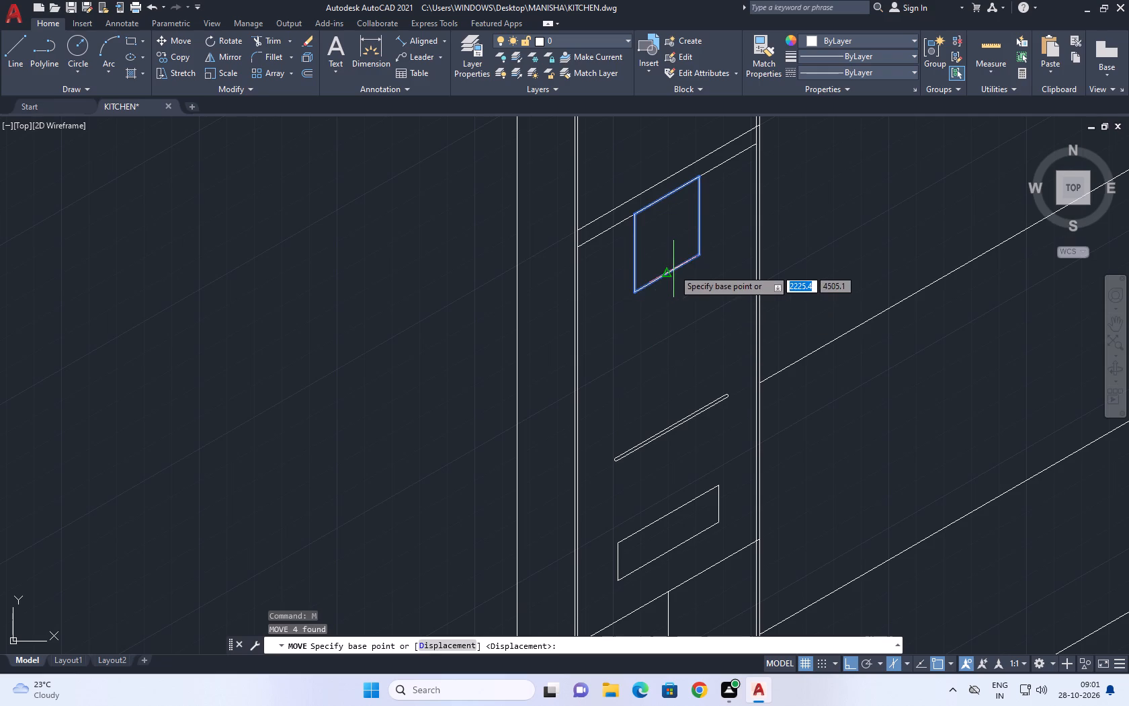
{"action": "left_click", "coordinate": [669, 272]}
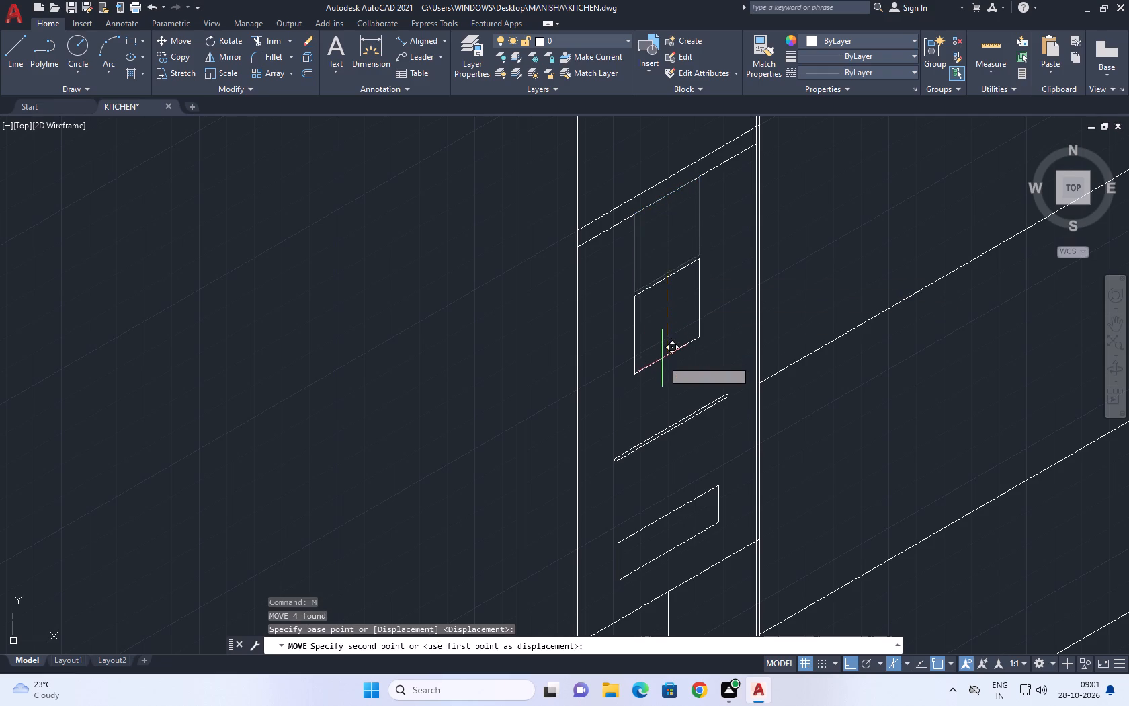
{"action": "left_click", "coordinate": [657, 372]}
{"action": "middle_click_drag", "start_coordinate": [618, 351], "coordinate": [655, 362]}
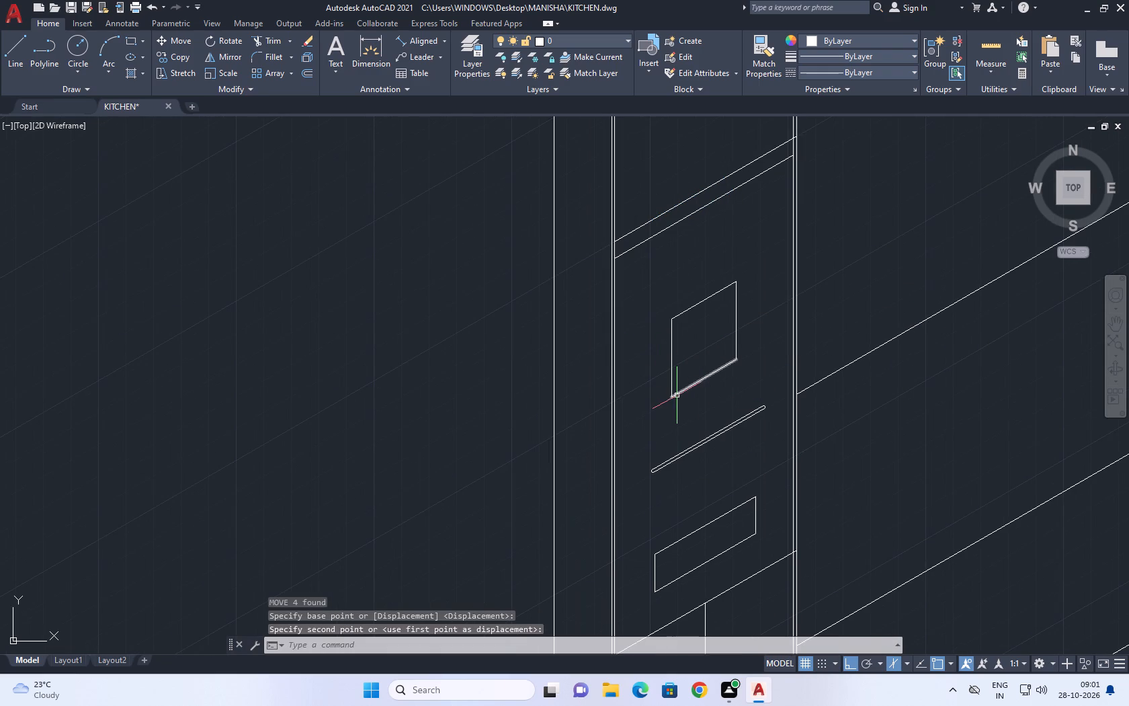
Draw a small isometric rectangle between the large rectangle and the rounded-end bar, about 2 cm high and 4 cm long.
{"action": "key", "text": "l"}
{"action": "key", "text": "space"}
{"action": "scroll", "coordinate": [697, 403], "scroll_direction": "up", "scroll_amount": 2}
{"action": "left_click", "coordinate": [693, 408]}
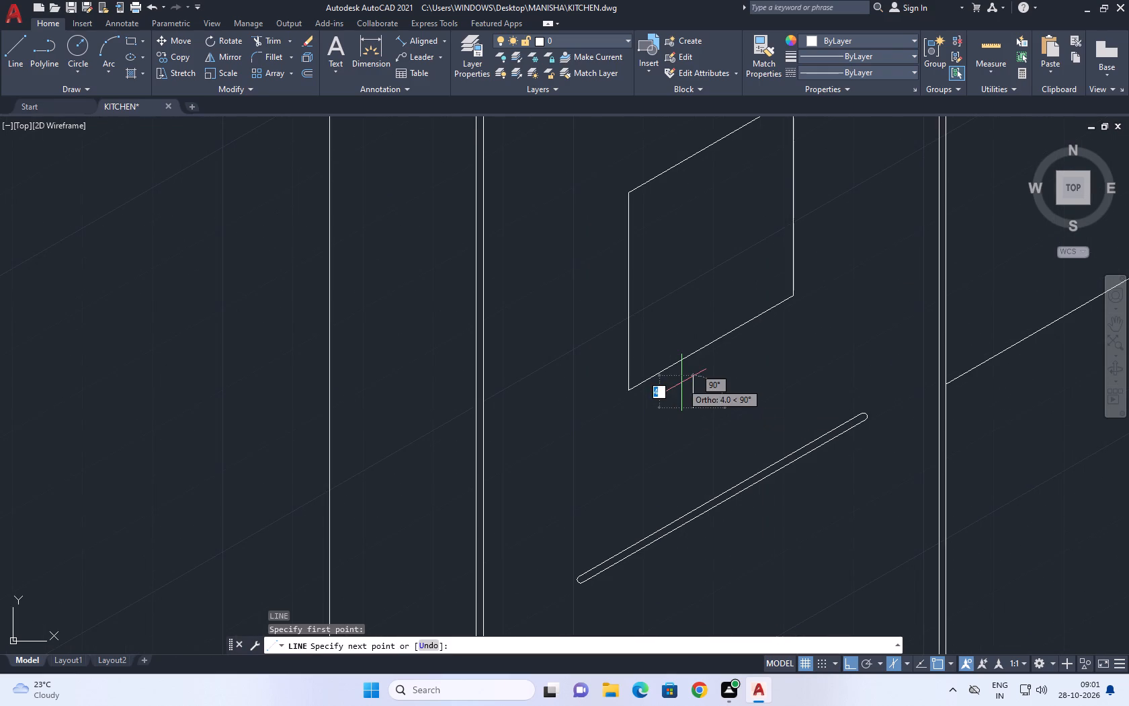
{"action": "left_click", "coordinate": [692, 392]}
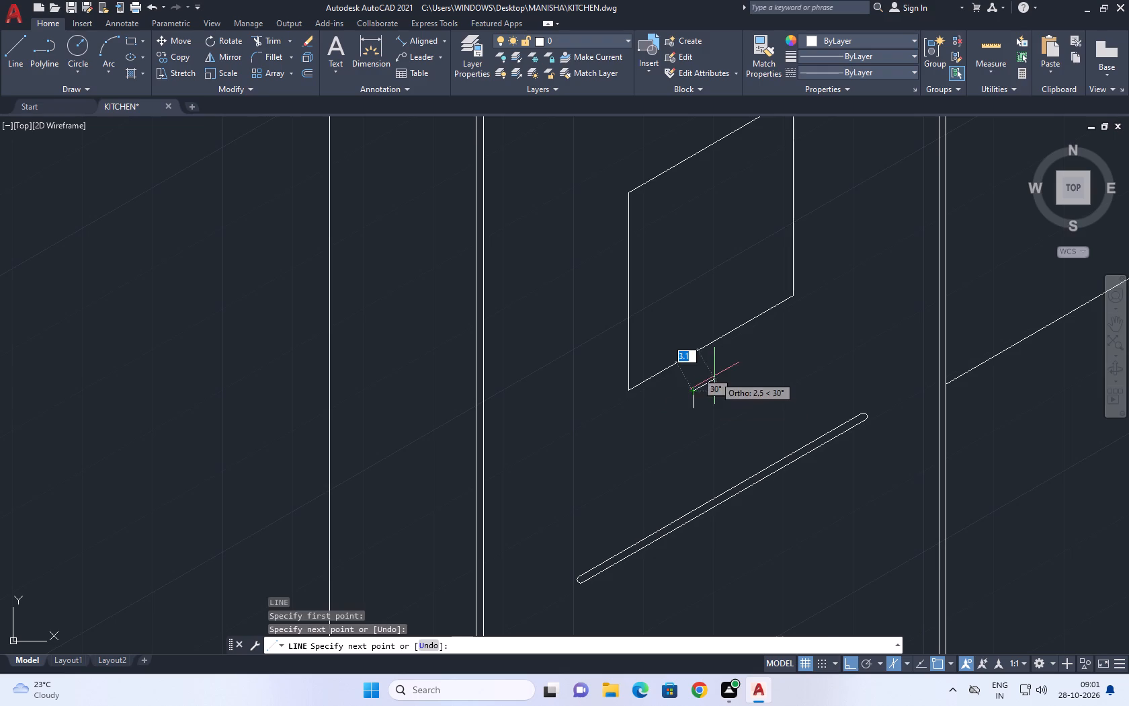
{"action": "scroll", "coordinate": [716, 378], "scroll_direction": "up", "scroll_amount": 2}
{"action": "left_click", "coordinate": [724, 377]}
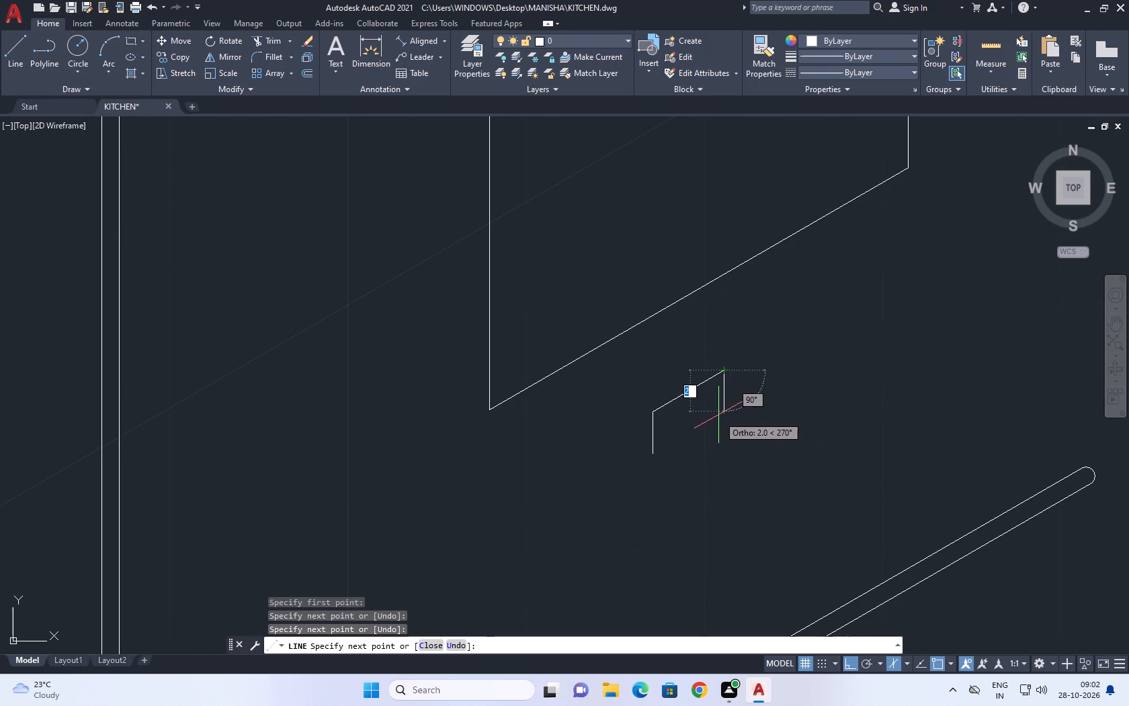
{"action": "left_click", "coordinate": [718, 415]}
{"action": "scroll", "coordinate": [656, 454], "scroll_direction": "up", "scroll_amount": 2}
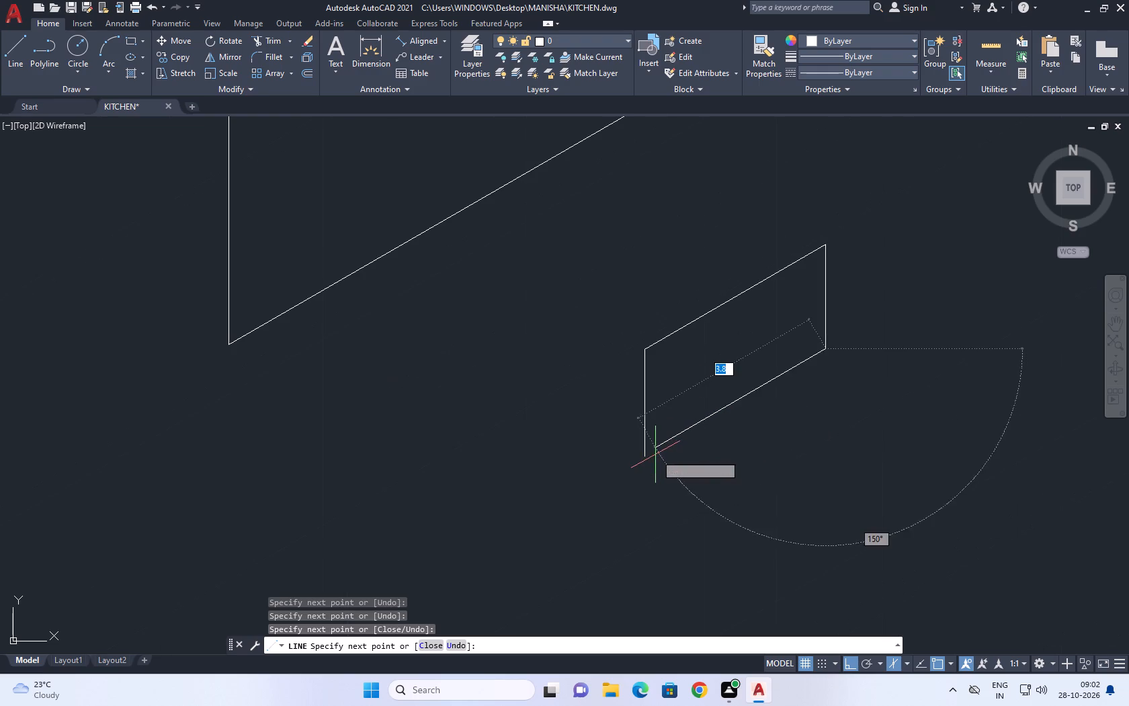
{"action": "left_click", "coordinate": [645, 454]}
{"action": "key", "text": "Escape"}
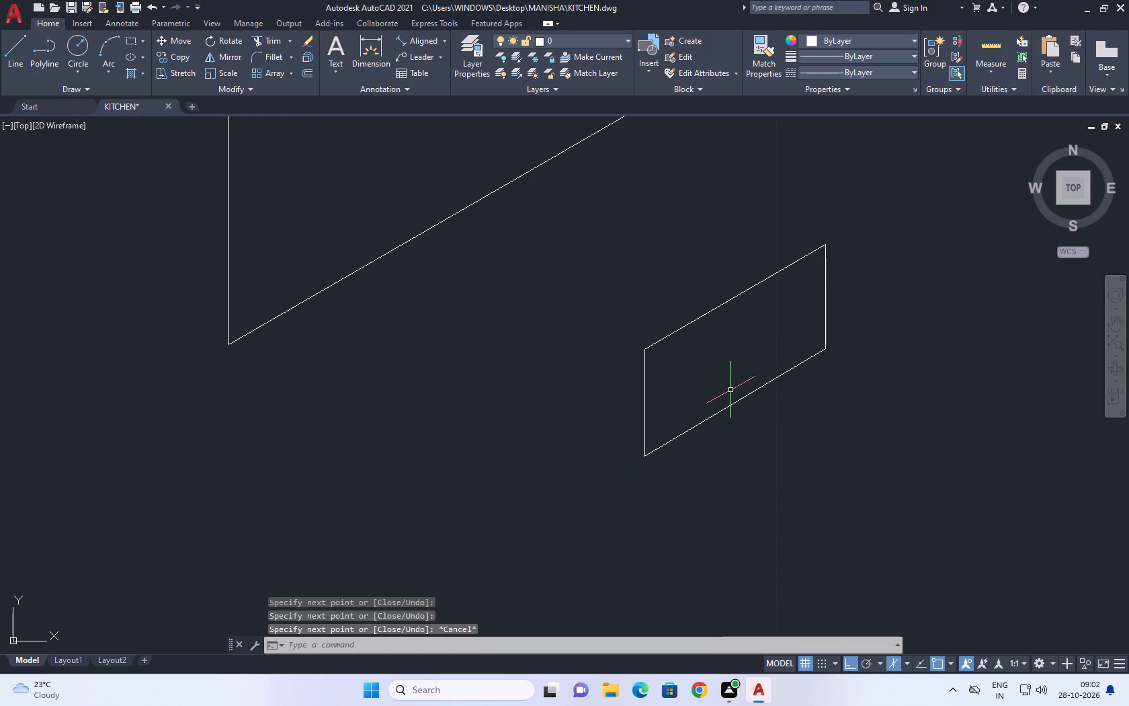
Move the small isometric rectangle by its top edge's midpoint onto the midpoint of the large rectangle's bottom edge.
{"action": "scroll", "coordinate": [767, 418], "scroll_direction": "down", "scroll_amount": 2}
{"action": "middle_click", "coordinate": [787, 421]}
{"action": "middle_click", "coordinate": [789, 424]}
{"action": "scroll", "coordinate": [790, 426], "scroll_direction": "down", "scroll_amount": 4}
{"action": "middle_click_drag", "start_coordinate": [765, 411], "coordinate": [650, 415]}
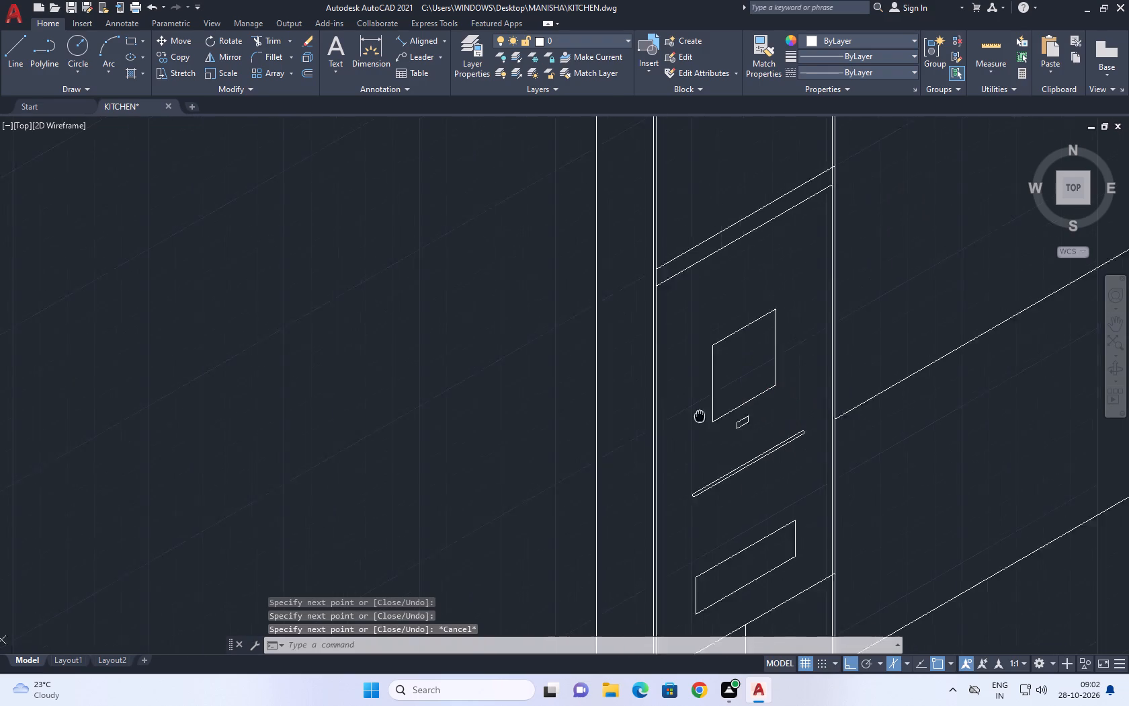
{"action": "middle_click_drag", "start_coordinate": [650, 415], "coordinate": [602, 414]}
{"action": "scroll", "coordinate": [642, 401], "scroll_direction": "up", "scroll_amount": 2}
{"action": "left_click", "coordinate": [585, 396]}
{"action": "left_click", "coordinate": [642, 493]}
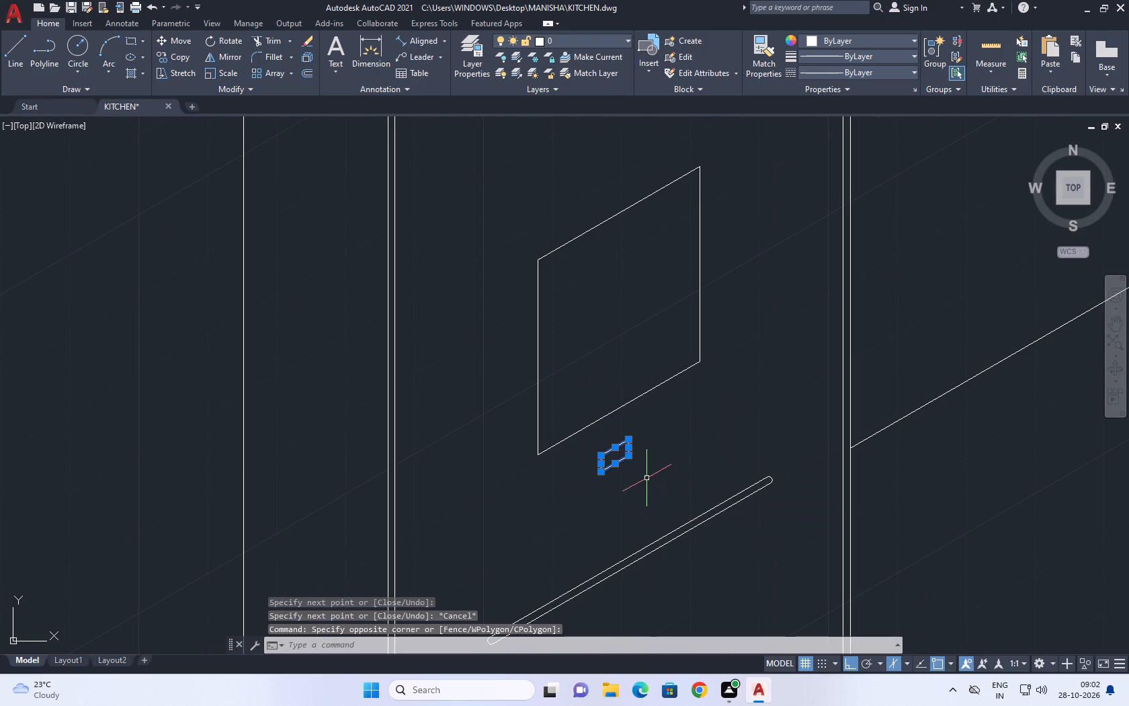
{"action": "key", "text": "m"}
{"action": "key", "text": "space"}
{"action": "left_click", "coordinate": [613, 448]}
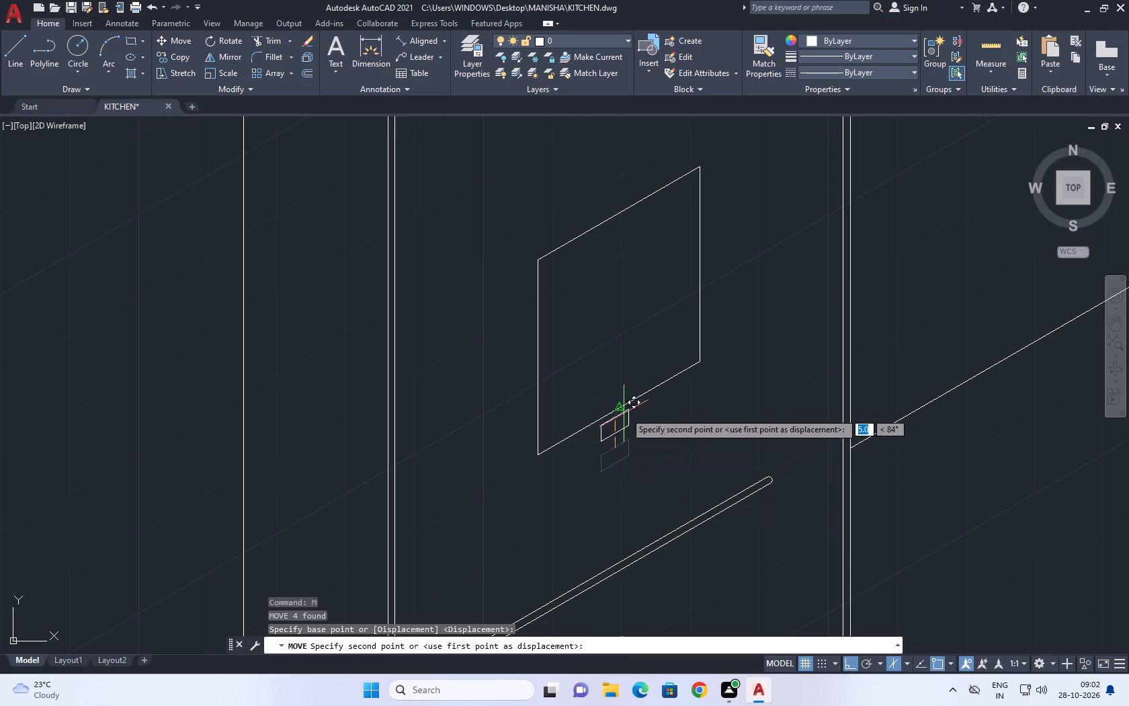
{"action": "left_click", "coordinate": [618, 410]}
Move the small rectangle straight down about 9 cm, into the gap between the large rectangle and the bar.
{"action": "left_click", "coordinate": [595, 383]}
{"action": "left_click", "coordinate": [650, 467]}
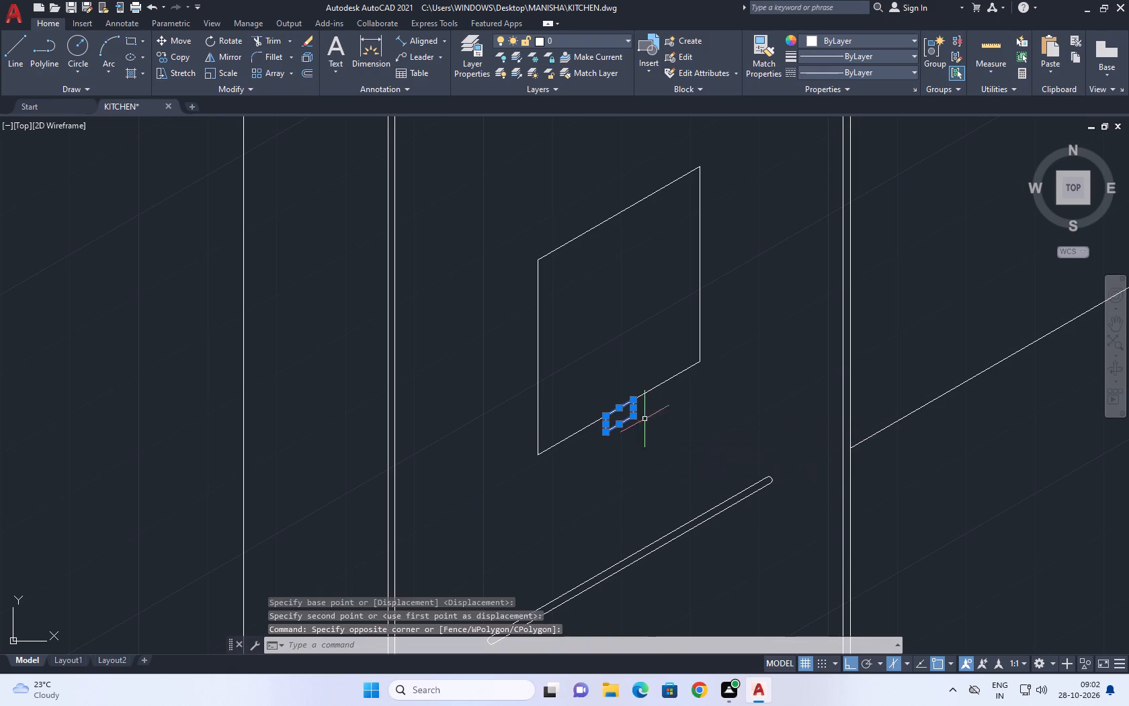
{"action": "middle_click_drag", "start_coordinate": [634, 403], "coordinate": [622, 307]}
{"action": "key", "text": "m"}
{"action": "key", "text": "space"}
{"action": "left_click", "coordinate": [610, 378]}
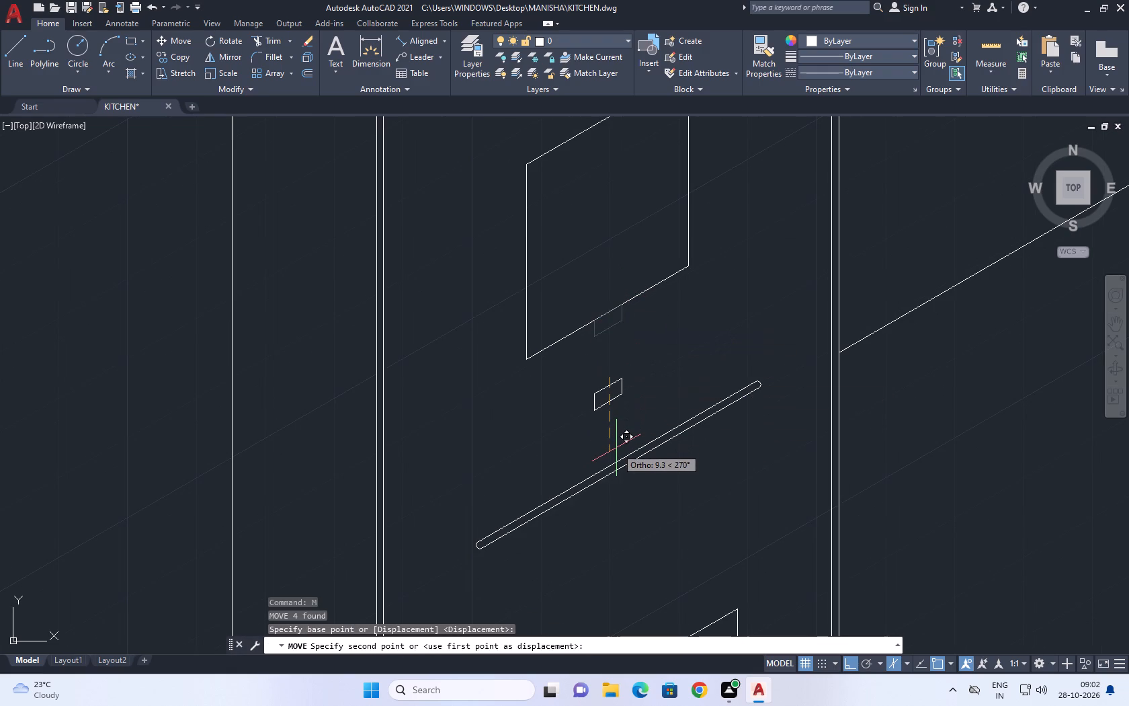
{"action": "left_click", "coordinate": [618, 445]}
Shift the small rectangle further straight down, placing it just above the rounded-end bar.
{"action": "scroll", "coordinate": [626, 440], "scroll_direction": "down", "scroll_amount": 1}
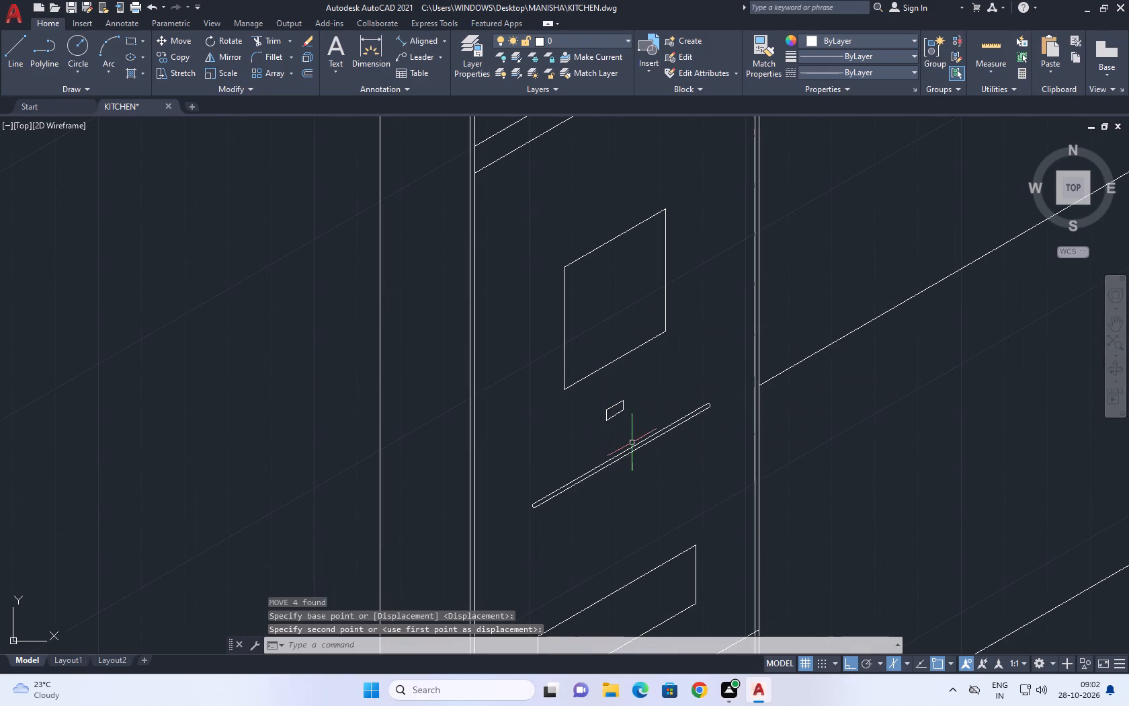
{"action": "scroll", "coordinate": [608, 436], "scroll_direction": "down", "scroll_amount": 1}
{"action": "middle_click_drag", "start_coordinate": [608, 436], "coordinate": [620, 426]}
{"action": "scroll", "coordinate": [623, 403], "scroll_direction": "up", "scroll_amount": 3}
{"action": "left_click", "coordinate": [593, 393]}
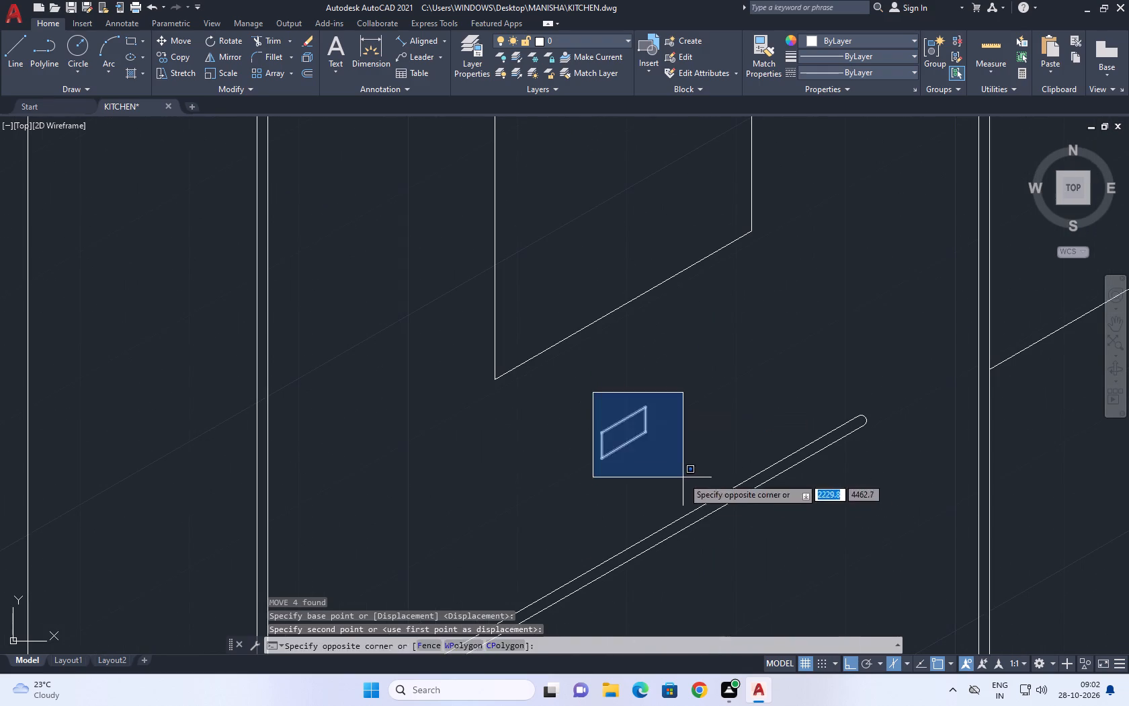
{"action": "left_click", "coordinate": [689, 487]}
{"action": "middle_click_drag", "start_coordinate": [657, 420], "coordinate": [657, 350]}
{"action": "key", "text": "m"}
{"action": "key", "text": "space"}
{"action": "left_click_drag", "start_coordinate": [656, 387], "coordinate": [656, 396]}
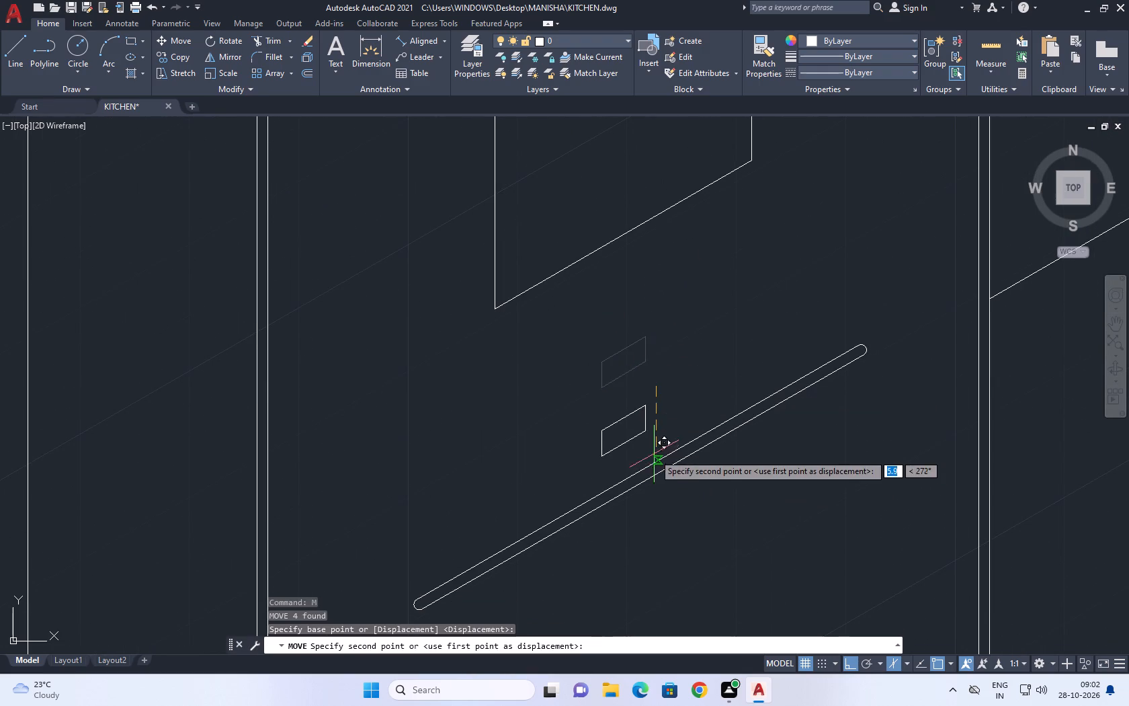
{"action": "left_click", "coordinate": [656, 437]}
Draw a small circle of about 1 cm radius between the upper shelf and the large isometric rectangle.
{"action": "scroll", "coordinate": [605, 411], "scroll_direction": "down", "scroll_amount": 2}
{"action": "scroll", "coordinate": [608, 432], "scroll_direction": "up", "scroll_amount": 3}
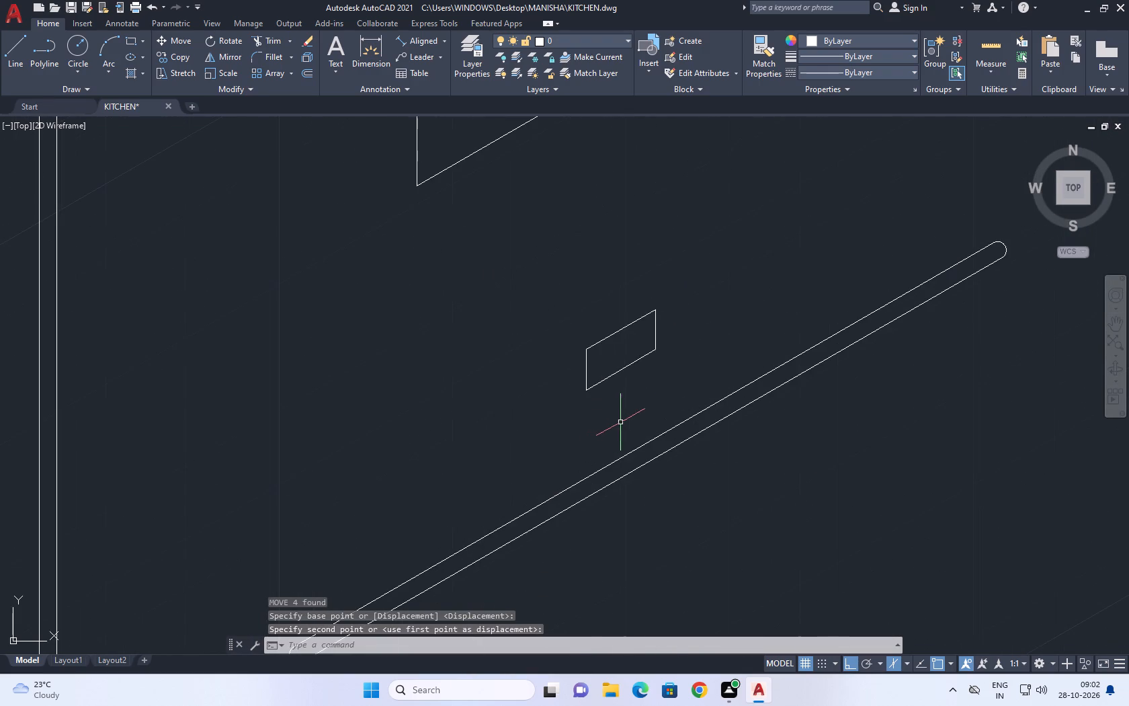
{"action": "scroll", "coordinate": [623, 422], "scroll_direction": "down", "scroll_amount": 3}
{"action": "middle_click_drag", "start_coordinate": [619, 389], "coordinate": [687, 444]}
{"action": "middle_click_drag", "start_coordinate": [701, 343], "coordinate": [675, 444]}
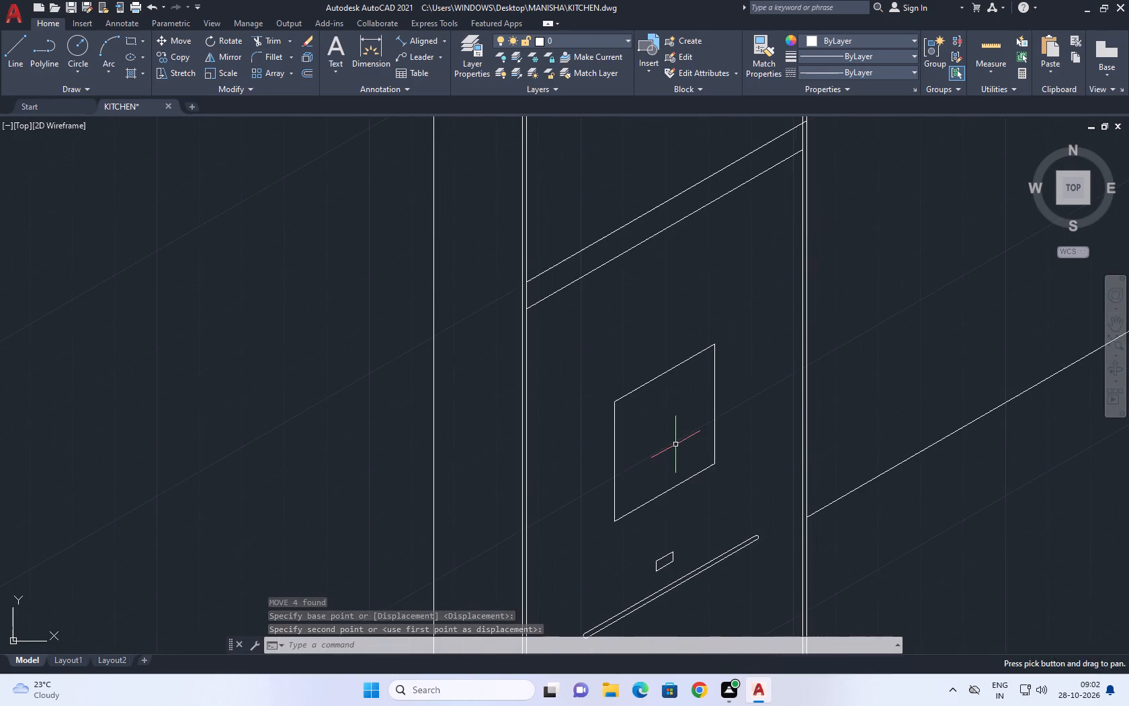
{"action": "key", "text": "c"}
{"action": "key", "text": "space"}
{"action": "scroll", "coordinate": [649, 307], "scroll_direction": "up", "scroll_amount": 1}
{"action": "left_click", "coordinate": [649, 307]}
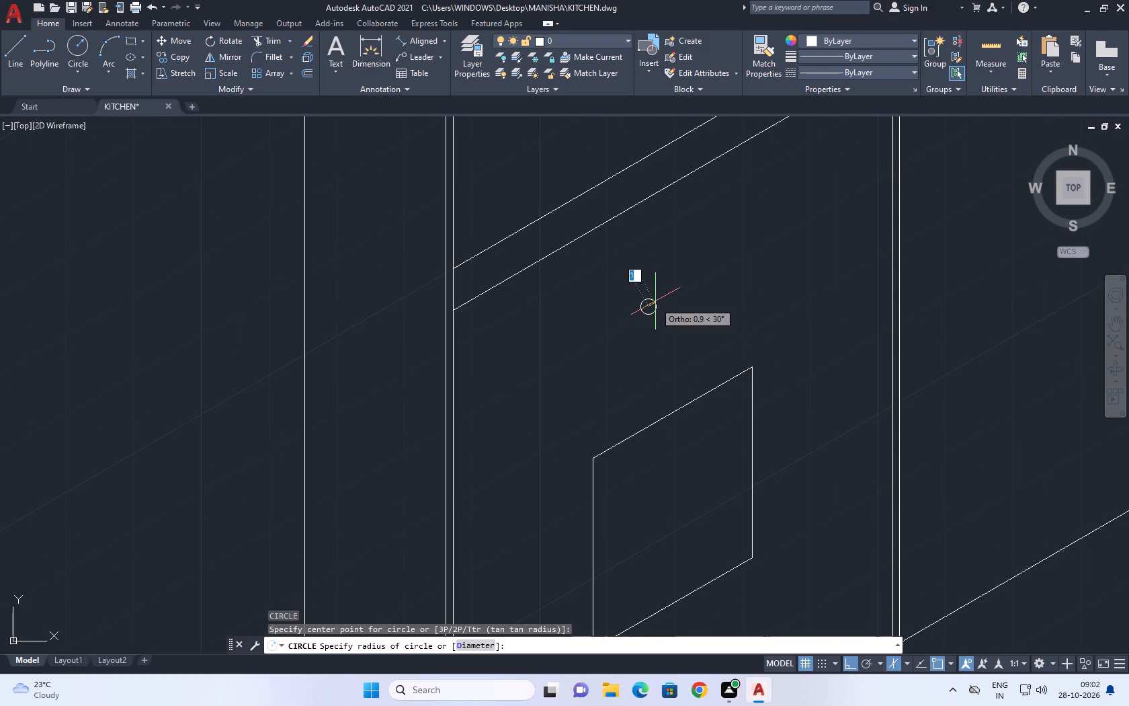
{"action": "left_click", "coordinate": [657, 301]}
Move the small circle slightly along the 30° isometric direction, keeping it above the large rectangle.
{"action": "scroll", "coordinate": [640, 332], "scroll_direction": "up", "scroll_amount": 2}
{"action": "left_click_drag", "start_coordinate": [691, 317], "coordinate": [685, 310]}
{"action": "left_click", "coordinate": [659, 290]}
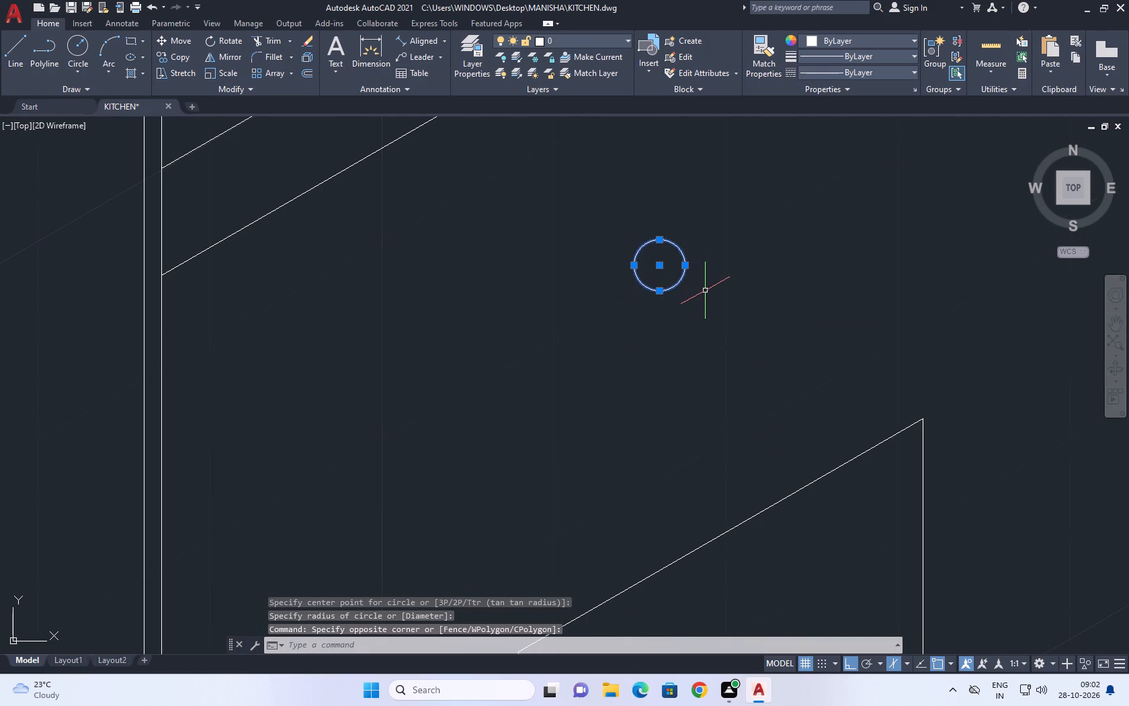
{"action": "type", "text": "M"}
{"action": "key", "text": "space"}
{"action": "left_click", "coordinate": [670, 288]}
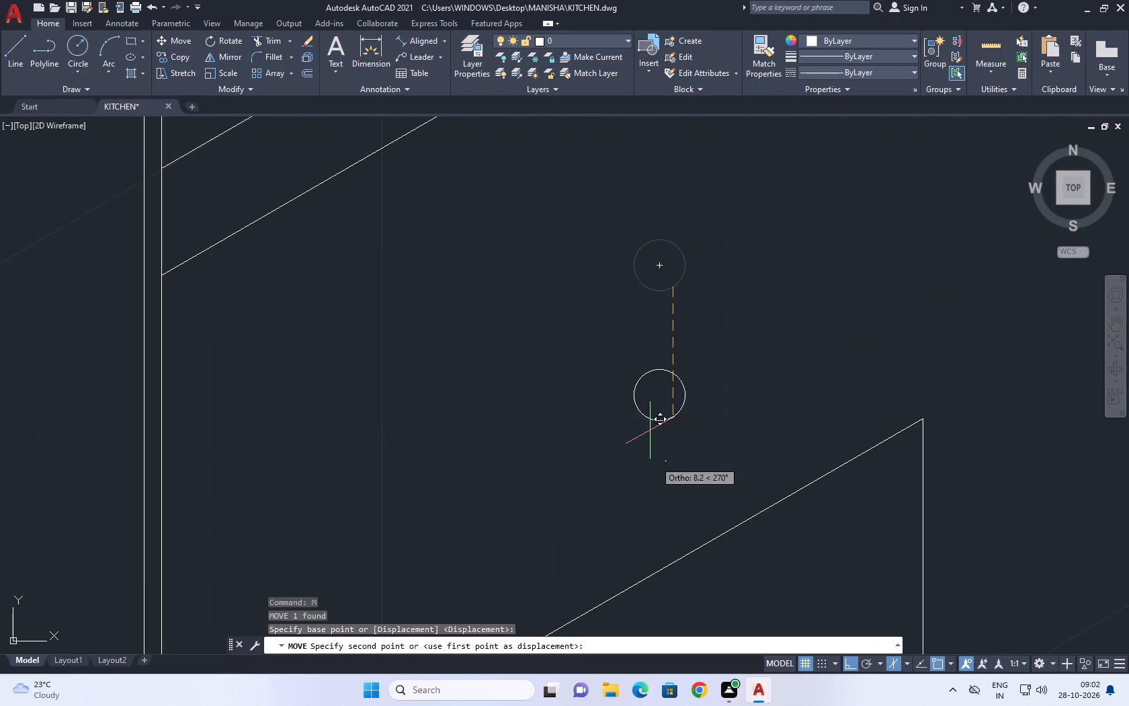
{"action": "middle_click_drag", "start_coordinate": [661, 567], "coordinate": [735, 402]}
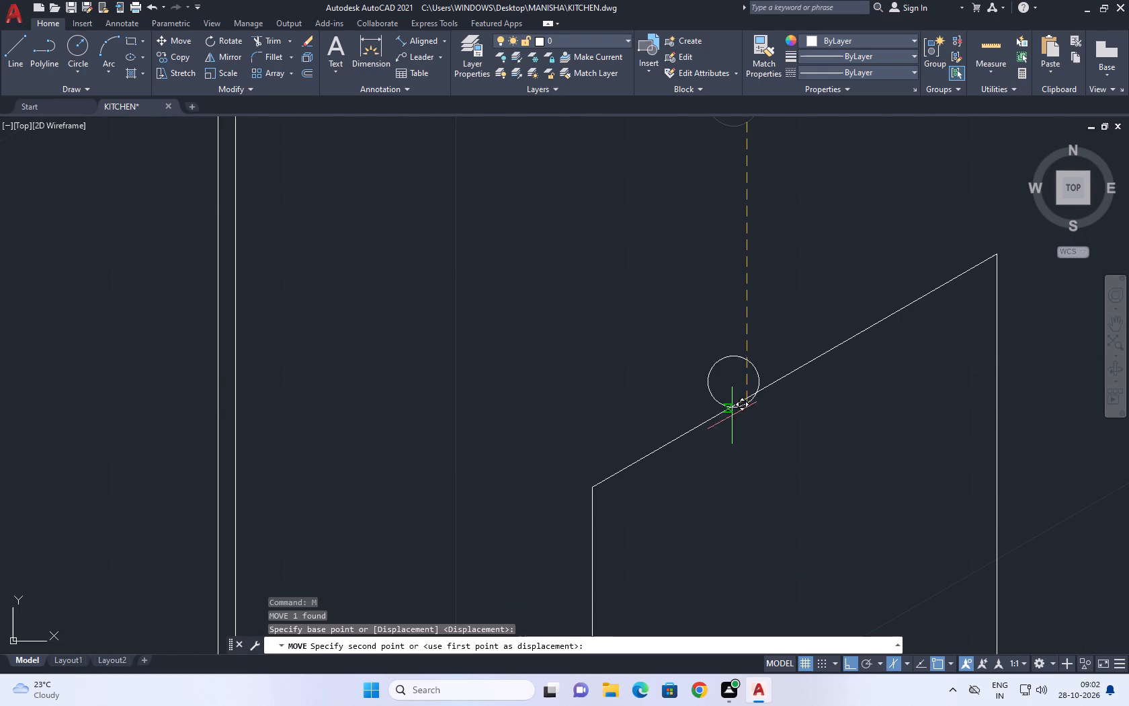
{"action": "middle_click_drag", "start_coordinate": [737, 252], "coordinate": [740, 391]}
{"action": "scroll", "coordinate": [743, 418], "scroll_direction": "down", "scroll_amount": 1}
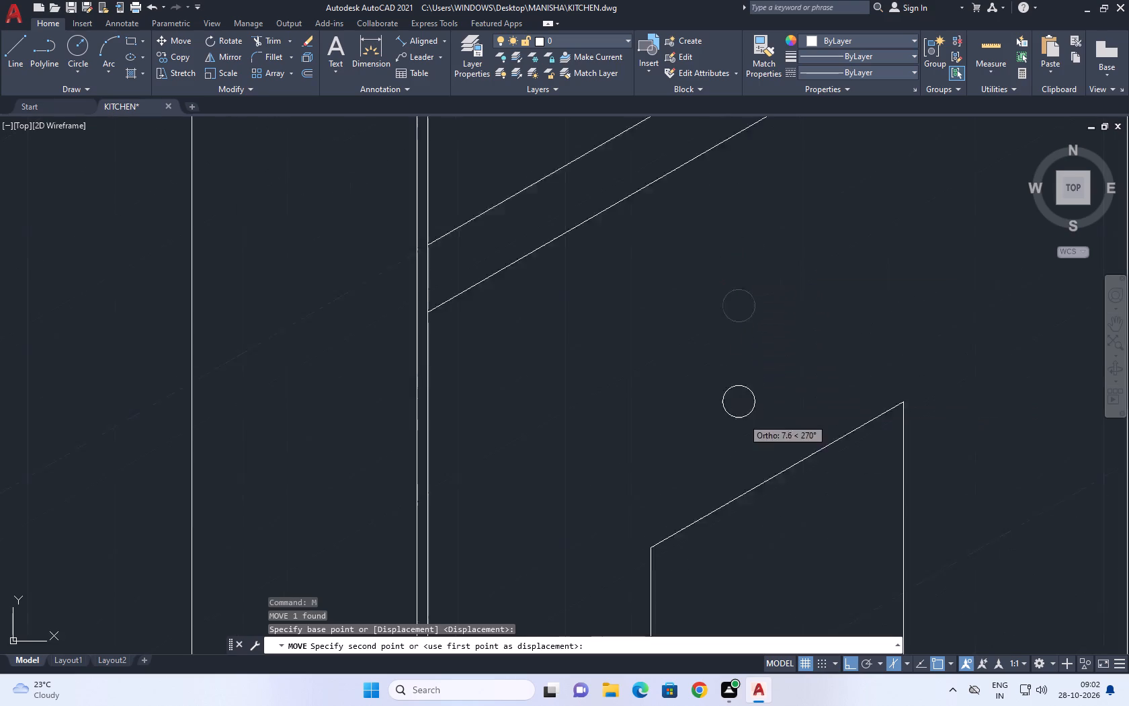
{"action": "scroll", "coordinate": [743, 419], "scroll_direction": "down", "scroll_amount": 2}
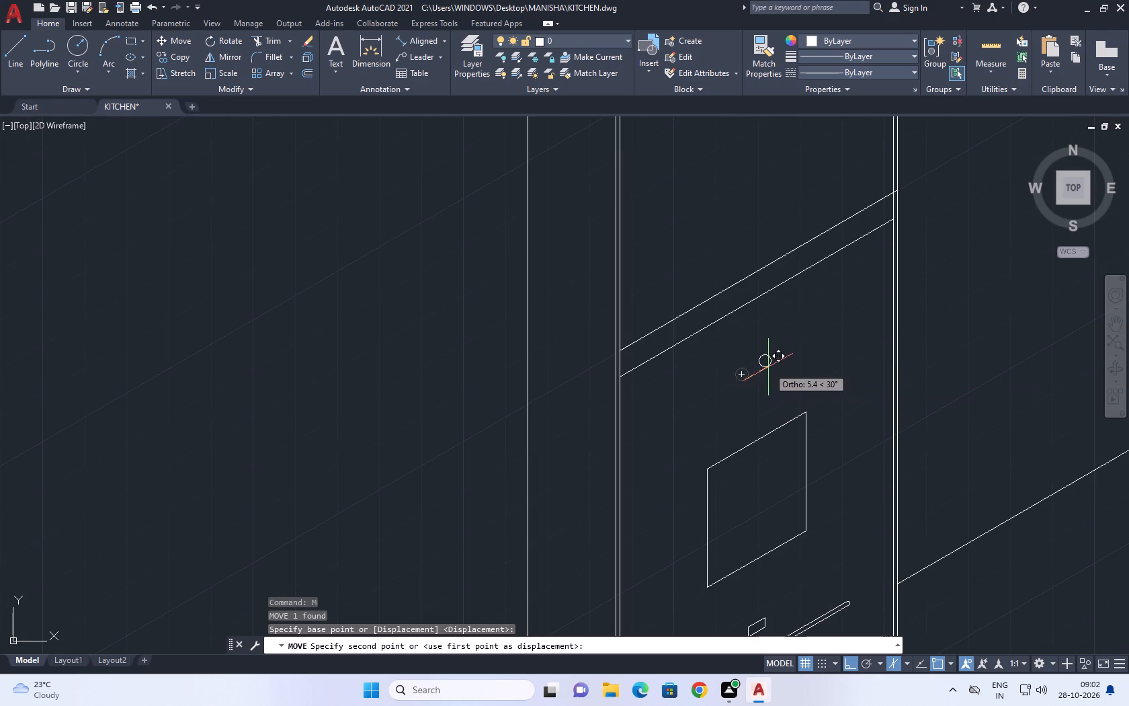
{"action": "left_click", "coordinate": [754, 375]}
Draw a line along the narrow section's top edge between its two inner vertical lines.
{"action": "scroll", "coordinate": [808, 403], "scroll_direction": "down", "scroll_amount": 3}
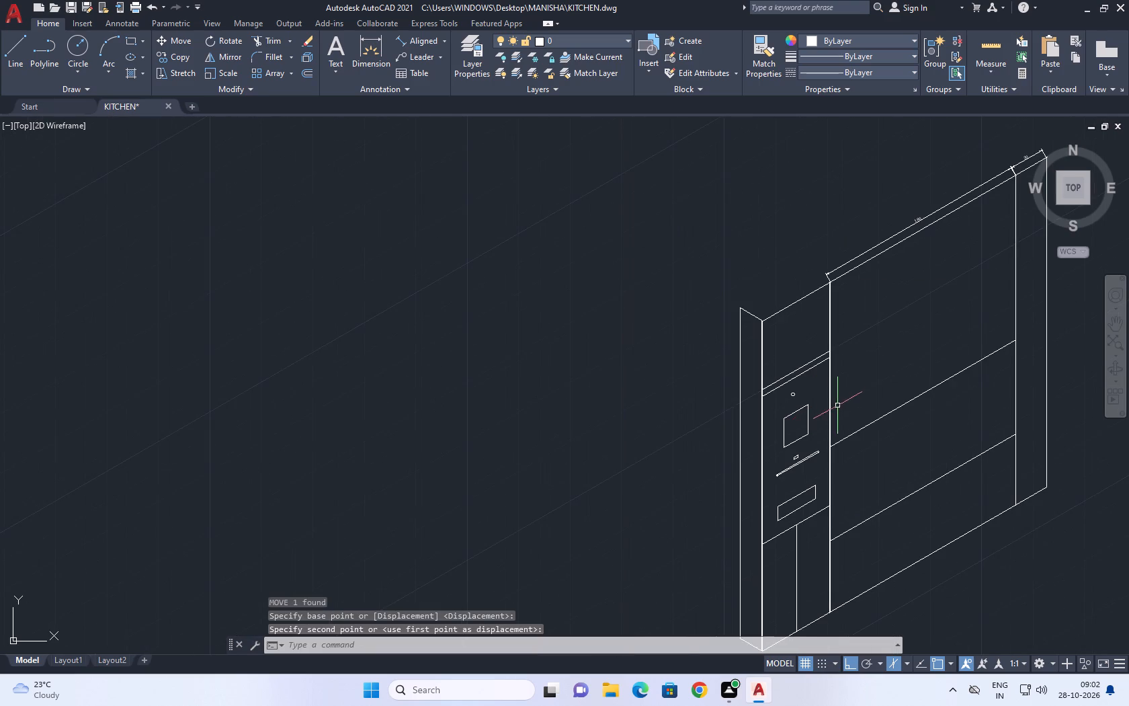
{"action": "middle_click_drag", "start_coordinate": [838, 405], "coordinate": [686, 438]}
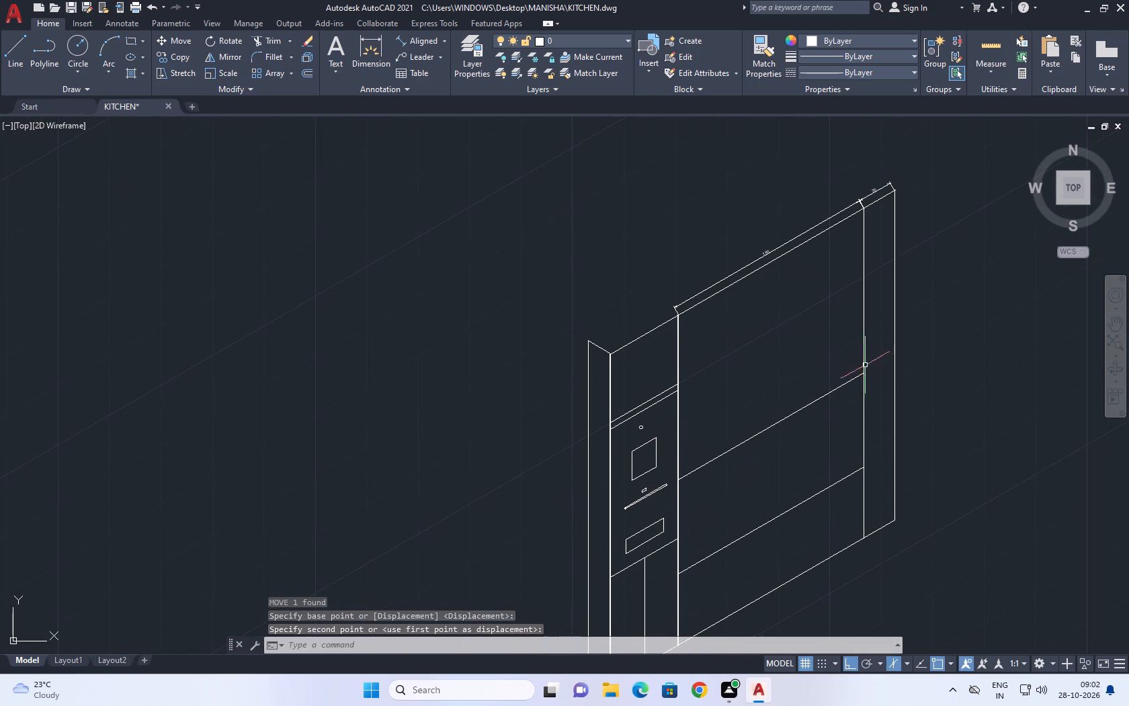
{"action": "type", "text": "L"}
{"action": "key", "text": "space"}
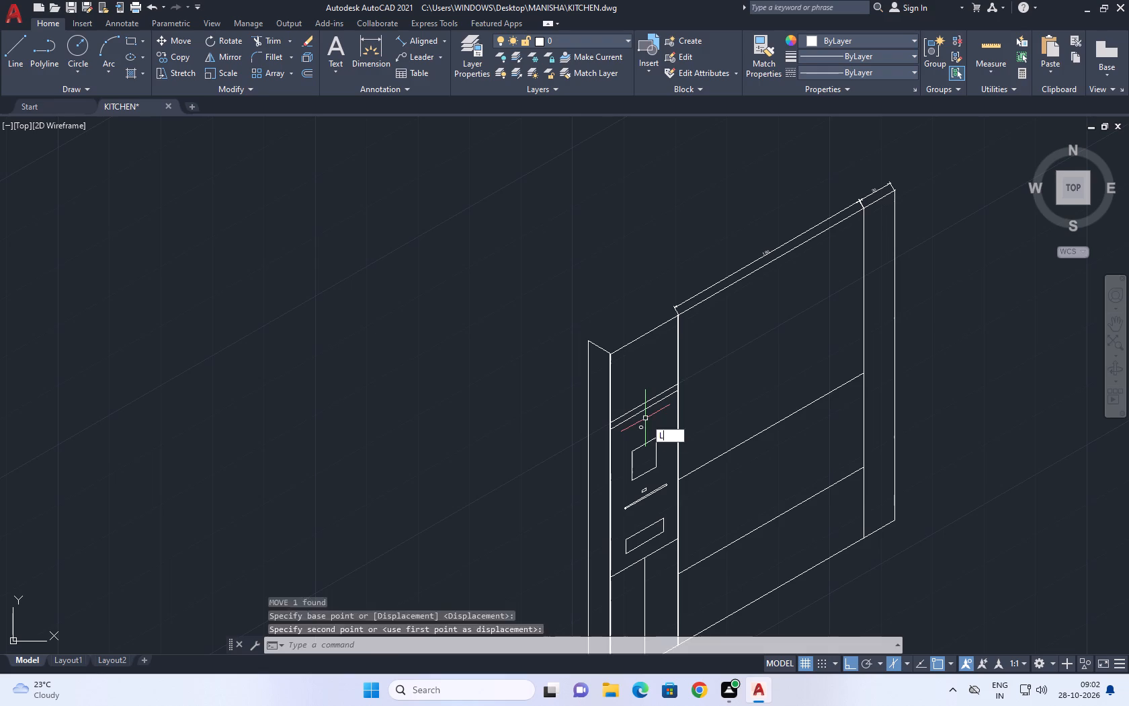
{"action": "scroll", "coordinate": [638, 341], "scroll_direction": "up", "scroll_amount": 2}
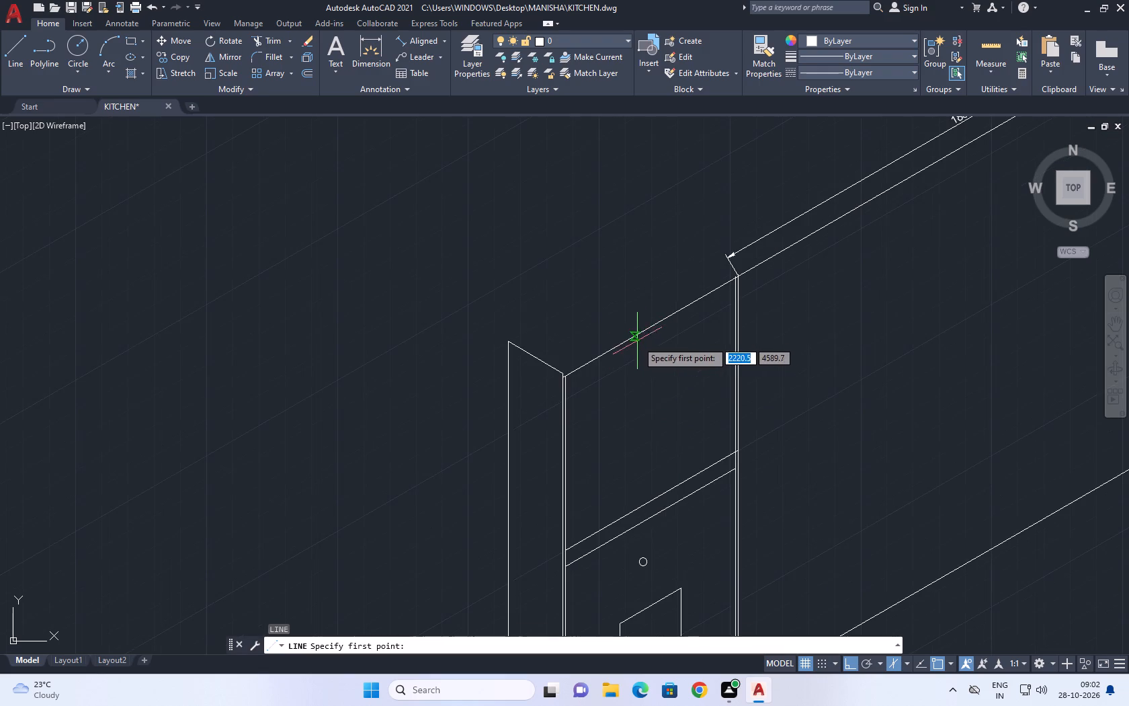
{"action": "scroll", "coordinate": [554, 383], "scroll_direction": "up", "scroll_amount": 2}
{"action": "left_click", "coordinate": [577, 367]}
{"action": "middle_click_drag", "start_coordinate": [773, 270], "coordinate": [384, 461]}
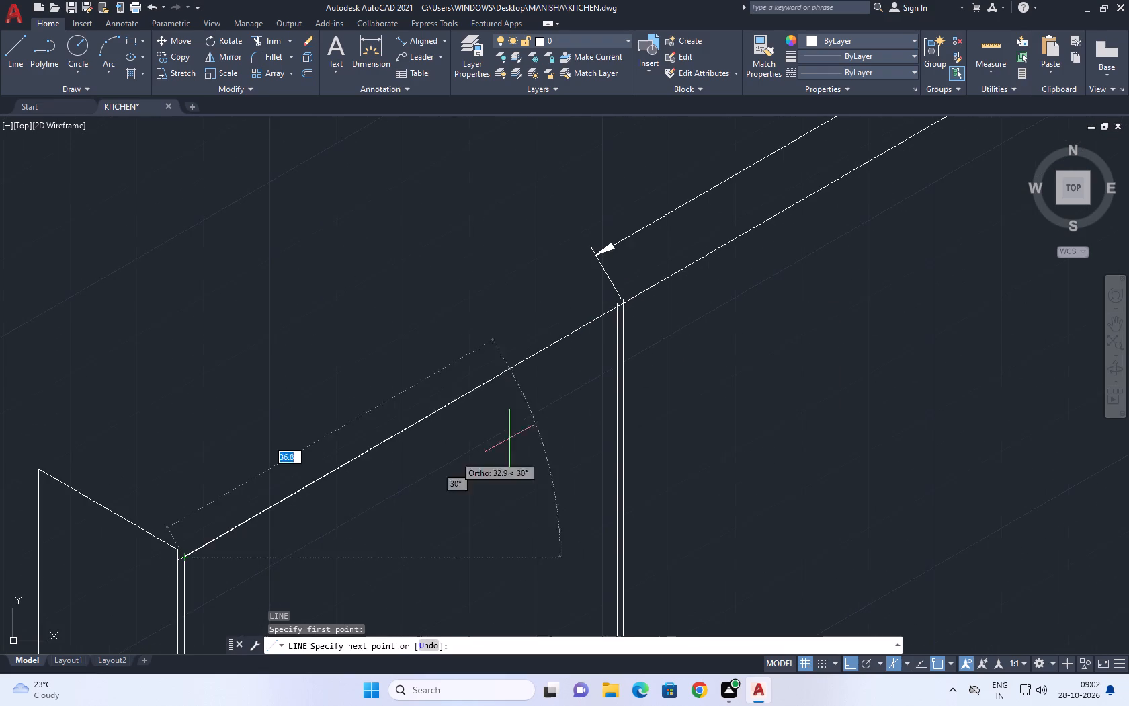
{"action": "scroll", "coordinate": [610, 309], "scroll_direction": "up", "scroll_amount": 4}
{"action": "left_click", "coordinate": [625, 305]}
{"action": "key", "text": "Escape"}
Trim the ends of the double vertical division lines that stick out above the wall's top edge.
{"action": "scroll", "coordinate": [627, 315], "scroll_direction": "down", "scroll_amount": 3}
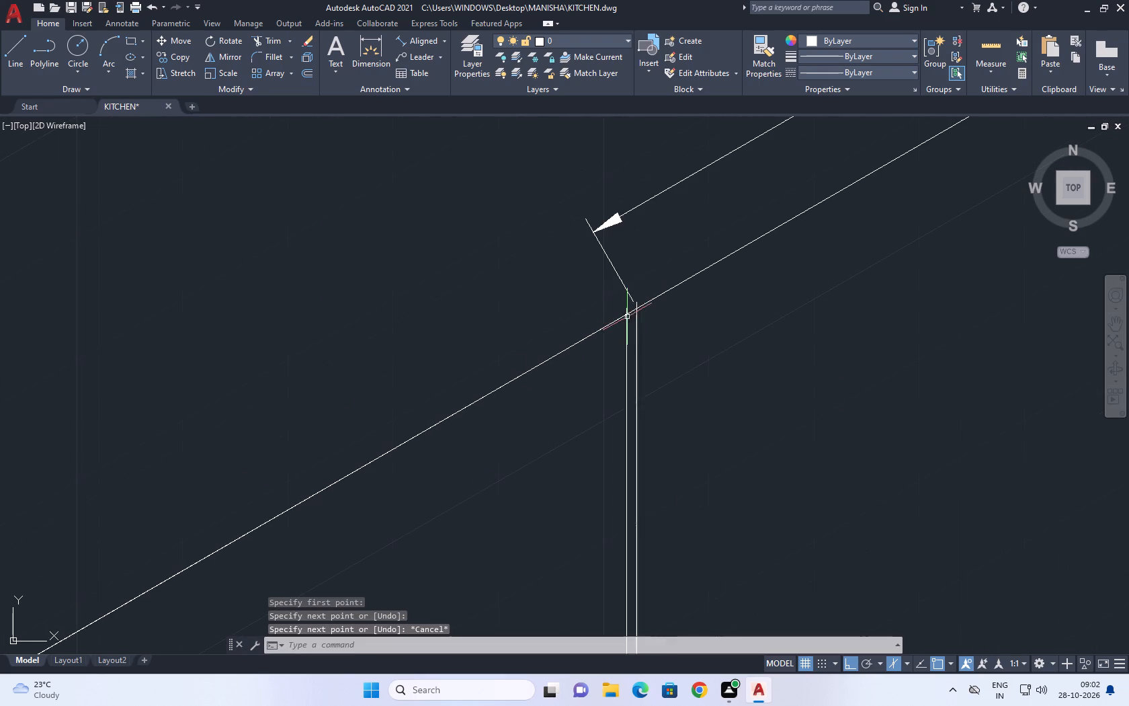
{"action": "scroll", "coordinate": [657, 322], "scroll_direction": "down", "scroll_amount": 4}
{"action": "middle_click_drag", "start_coordinate": [743, 338], "coordinate": [669, 344]}
{"action": "type", "text": "TR"}
{"action": "key", "text": "space"}
{"action": "scroll", "coordinate": [603, 332], "scroll_direction": "up", "scroll_amount": 4}
{"action": "scroll", "coordinate": [464, 299], "scroll_direction": "up", "scroll_amount": 3}
{"action": "scroll", "coordinate": [349, 263], "scroll_direction": "up", "scroll_amount": 3}
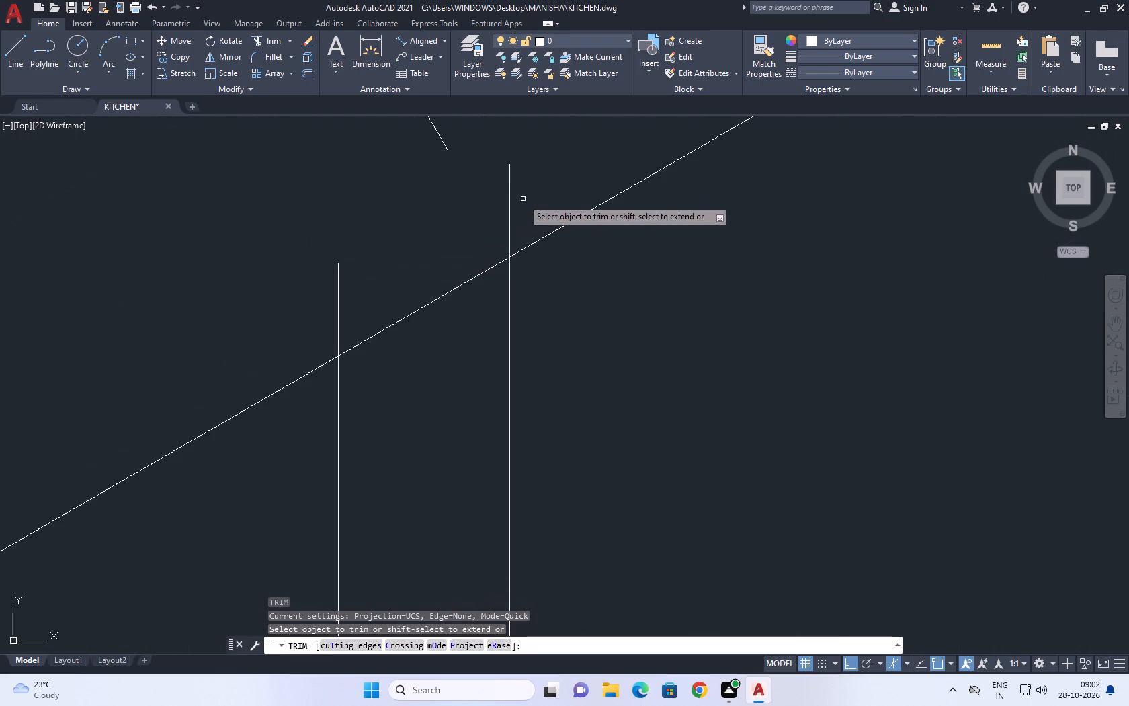
{"action": "left_click", "coordinate": [524, 198]}
{"action": "left_click_drag", "start_coordinate": [294, 301], "coordinate": [315, 307]}
{"action": "scroll", "coordinate": [646, 200], "scroll_direction": "down", "scroll_amount": 12}
{"action": "key", "text": "Escape"}
Draw a vertical line from the midpoint of the narrow section's top edge down past the upper shelf.
{"action": "middle_click_drag", "start_coordinate": [649, 299], "coordinate": [674, 243]}
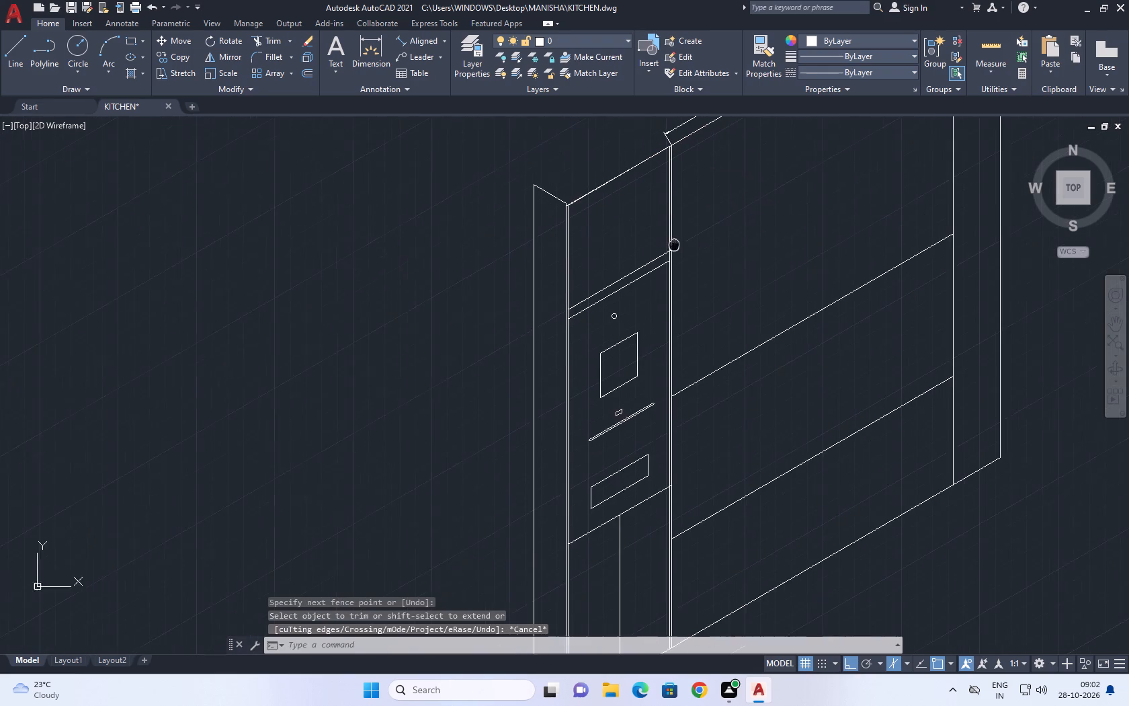
{"action": "middle_click_drag", "start_coordinate": [674, 243], "coordinate": [674, 241]}
{"action": "middle_click_drag", "start_coordinate": [581, 225], "coordinate": [598, 283]}
{"action": "key", "text": "l"}
{"action": "key", "text": "space"}
{"action": "scroll", "coordinate": [687, 207], "scroll_direction": "up", "scroll_amount": 1}
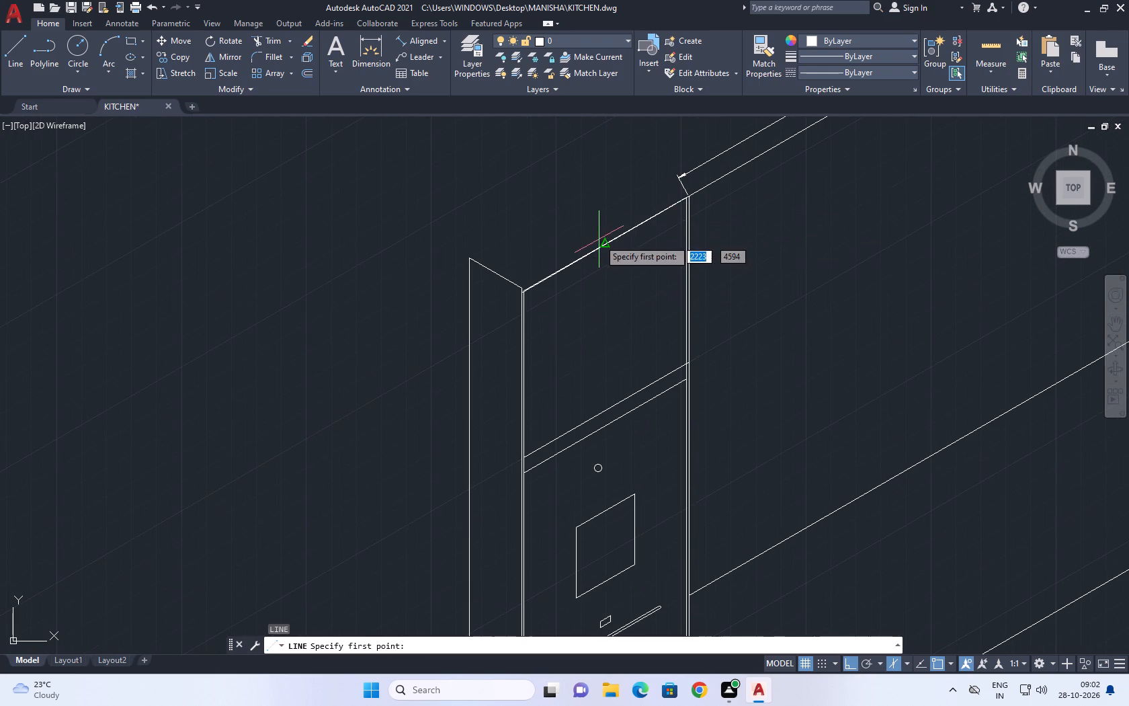
{"action": "left_click", "coordinate": [604, 243]}
{"action": "scroll", "coordinate": [613, 479], "scroll_direction": "up", "scroll_amount": 3}
{"action": "left_click", "coordinate": [583, 312]}
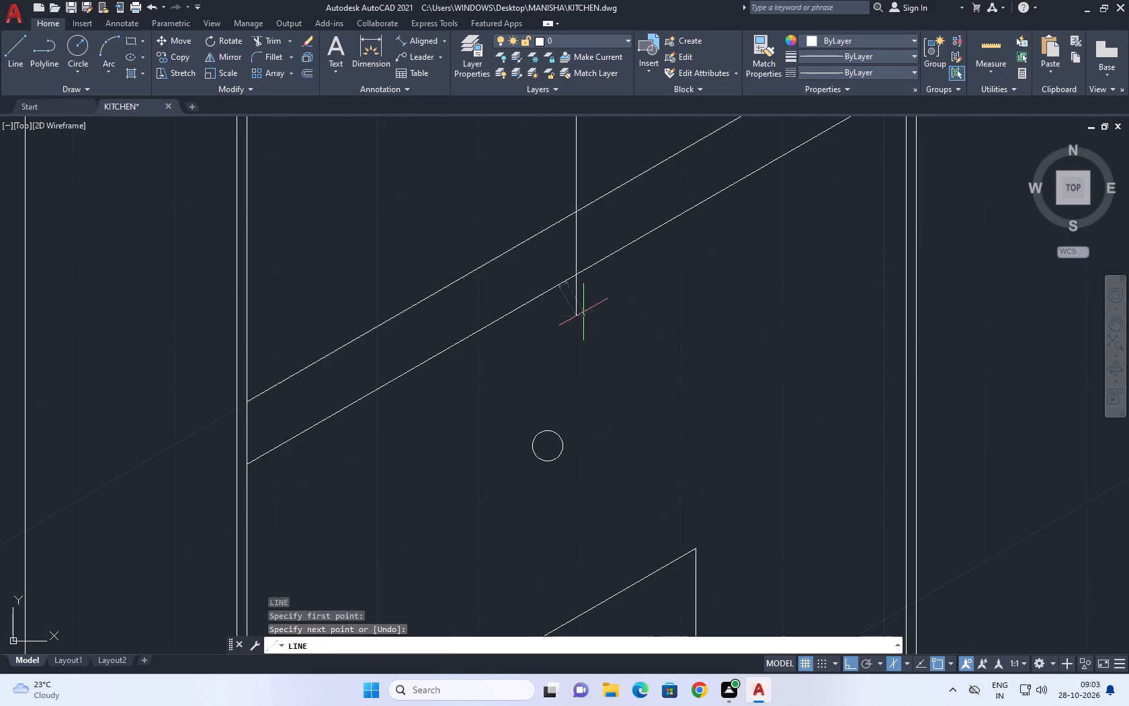
{"action": "key", "text": "Escape"}
Erase the overlapping line along the narrow section's top edge.
{"action": "scroll", "coordinate": [624, 369], "scroll_direction": "down", "scroll_amount": 4}
{"action": "middle_click_drag", "start_coordinate": [559, 215], "coordinate": [518, 473]}
{"action": "scroll", "coordinate": [536, 385], "scroll_direction": "down", "scroll_amount": 1}
{"action": "scroll", "coordinate": [559, 343], "scroll_direction": "up", "scroll_amount": 3}
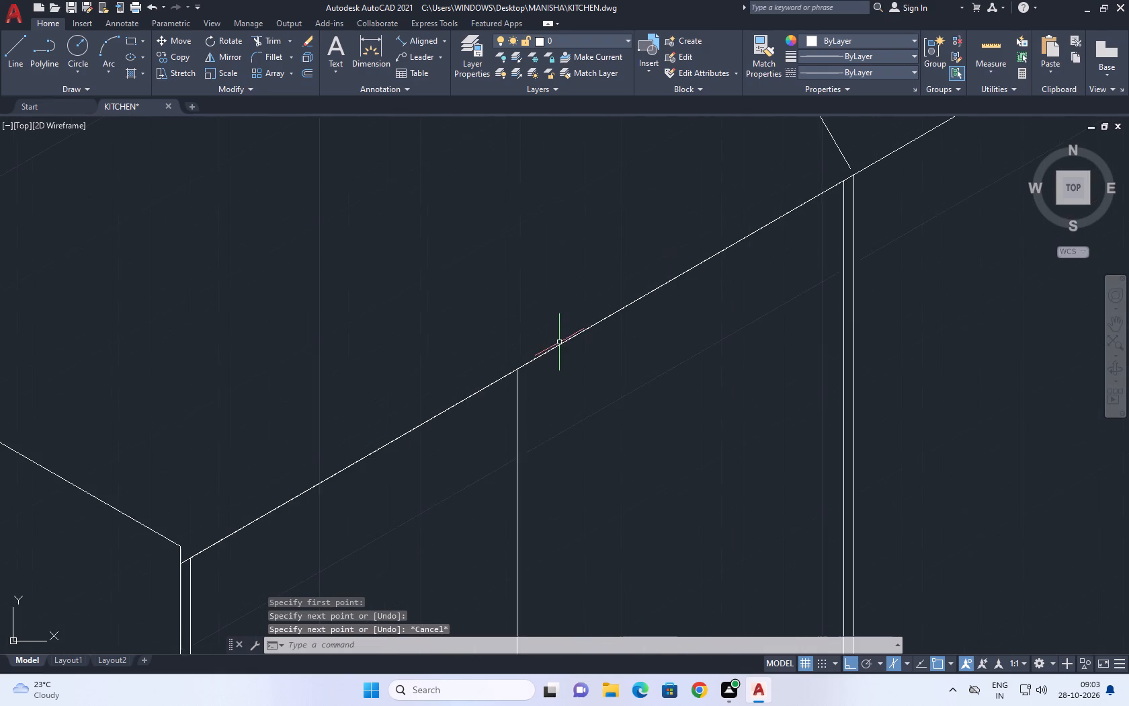
{"action": "scroll", "coordinate": [559, 342], "scroll_direction": "up", "scroll_amount": 2}
{"action": "left_click", "coordinate": [563, 342]}
{"action": "key", "text": "Delete"}
Trim the narrow section's upper centre line where it runs past the upper shelf's top edge.
{"action": "scroll", "coordinate": [715, 396], "scroll_direction": "down", "scroll_amount": 6}
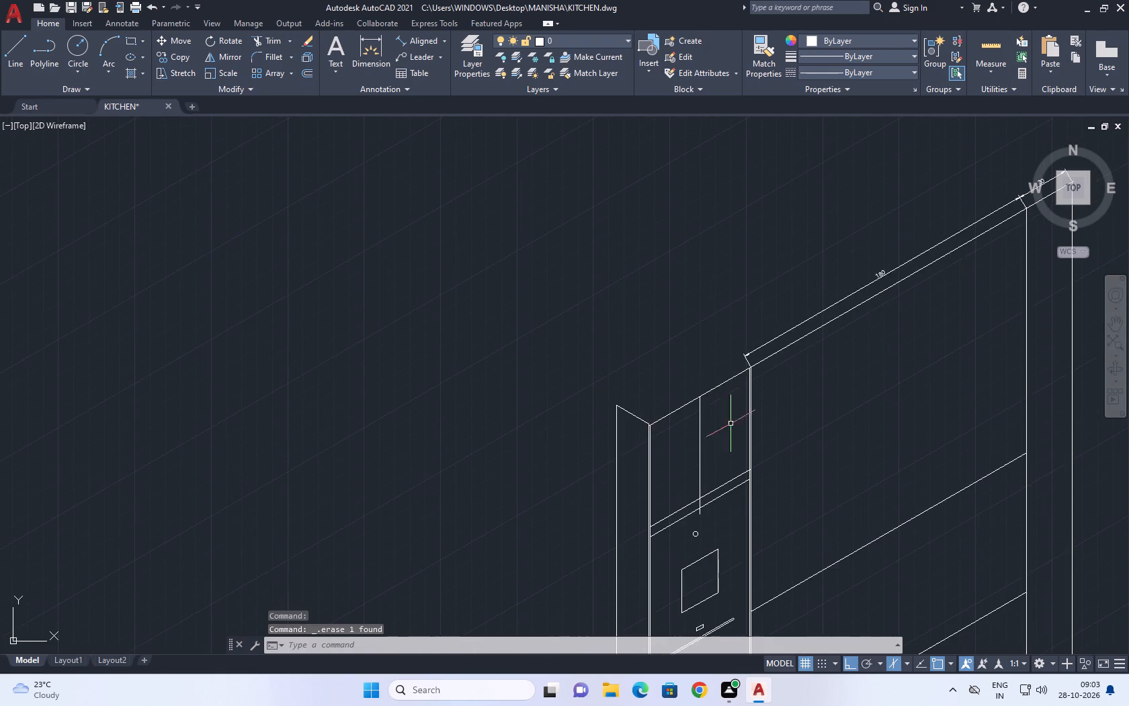
{"action": "middle_click_drag", "start_coordinate": [738, 450], "coordinate": [704, 247]}
{"action": "scroll", "coordinate": [633, 321], "scroll_direction": "up", "scroll_amount": 2}
{"action": "middle_click_drag", "start_coordinate": [716, 319], "coordinate": [655, 402]}
{"action": "key", "text": "t"}
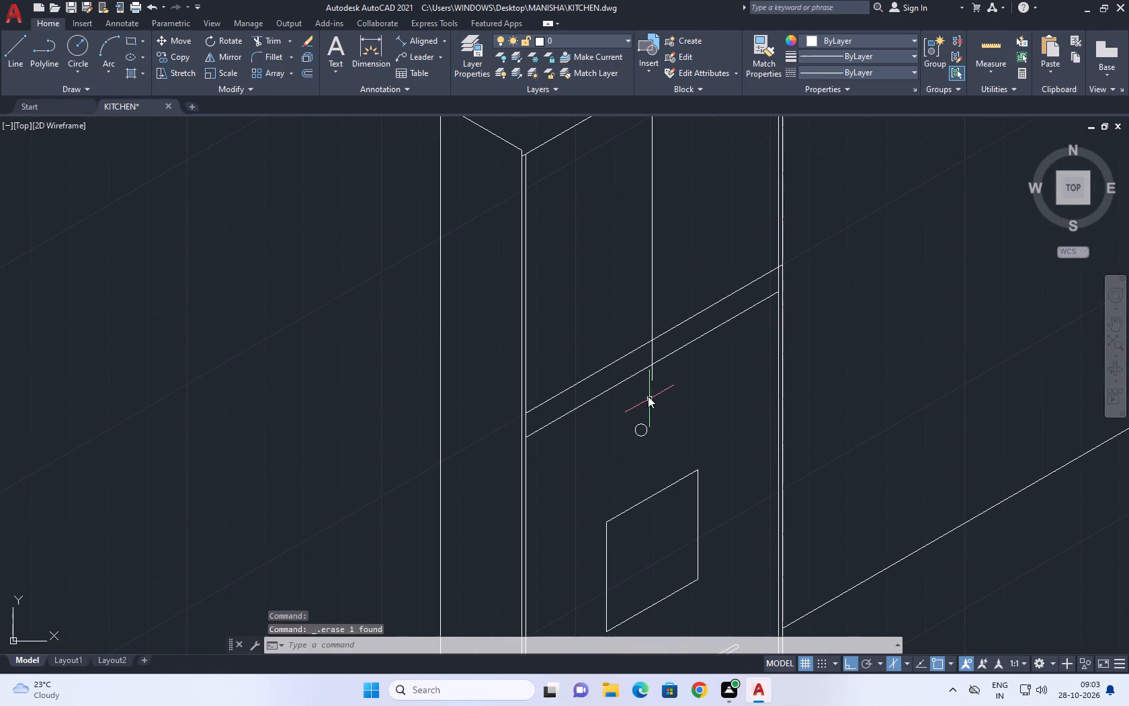
{"action": "type", "text": "R"}
{"action": "key", "text": "space"}
{"action": "middle_click_drag", "start_coordinate": [644, 392], "coordinate": [661, 430]}
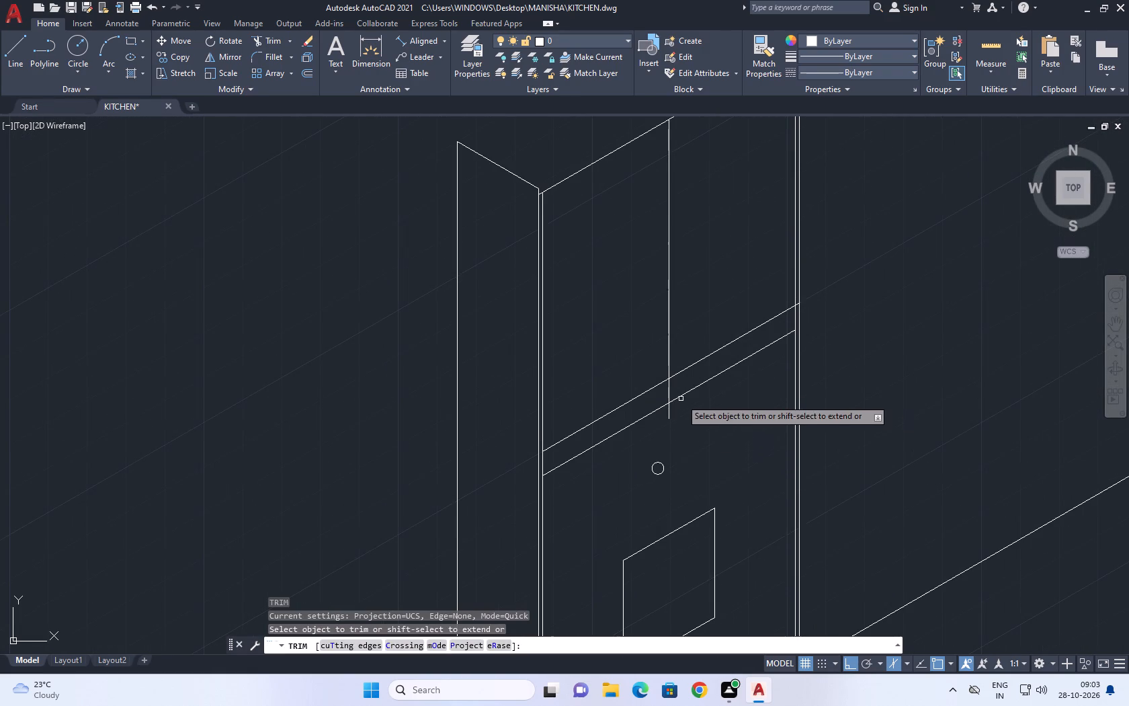
{"action": "scroll", "coordinate": [678, 398], "scroll_direction": "up", "scroll_amount": 1}
{"action": "left_click", "coordinate": [684, 411]}
{"action": "left_click", "coordinate": [647, 431]}
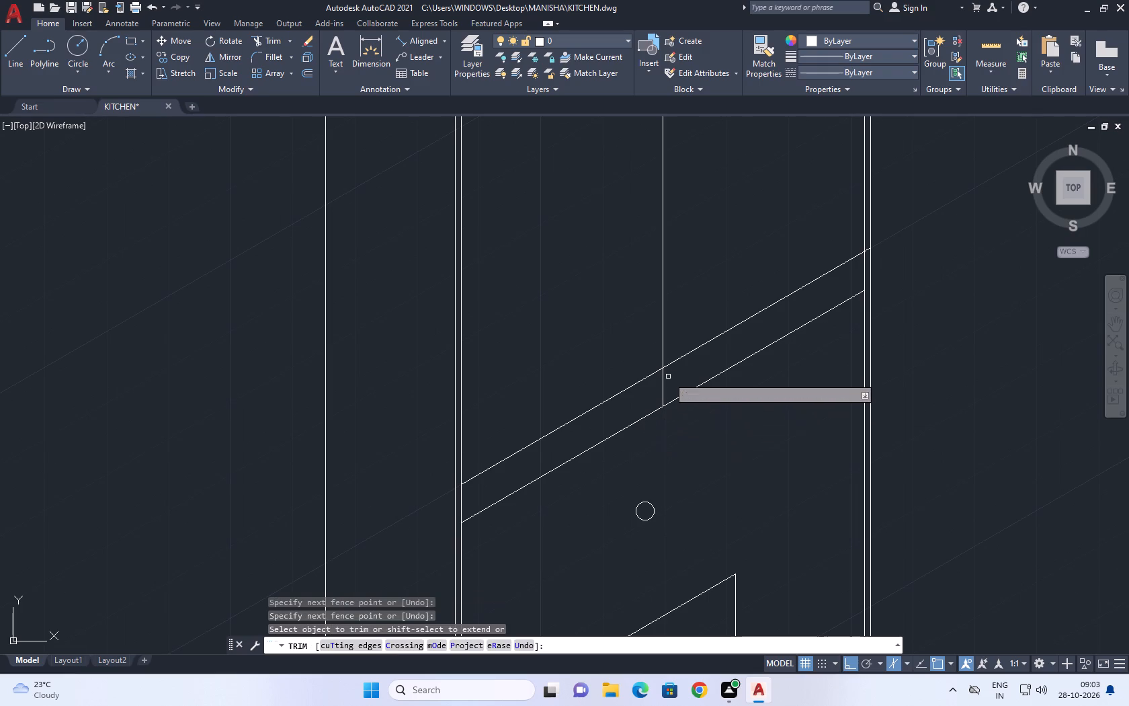
{"action": "left_click", "coordinate": [669, 377]}
{"action": "left_click", "coordinate": [649, 391]}
{"action": "scroll", "coordinate": [678, 380], "scroll_direction": "down", "scroll_amount": 5}
{"action": "key", "text": "Escape"}
Move the lower division line of the wide section straight up, closer to the upper division line.
{"action": "middle_click_drag", "start_coordinate": [788, 373], "coordinate": [593, 319]}
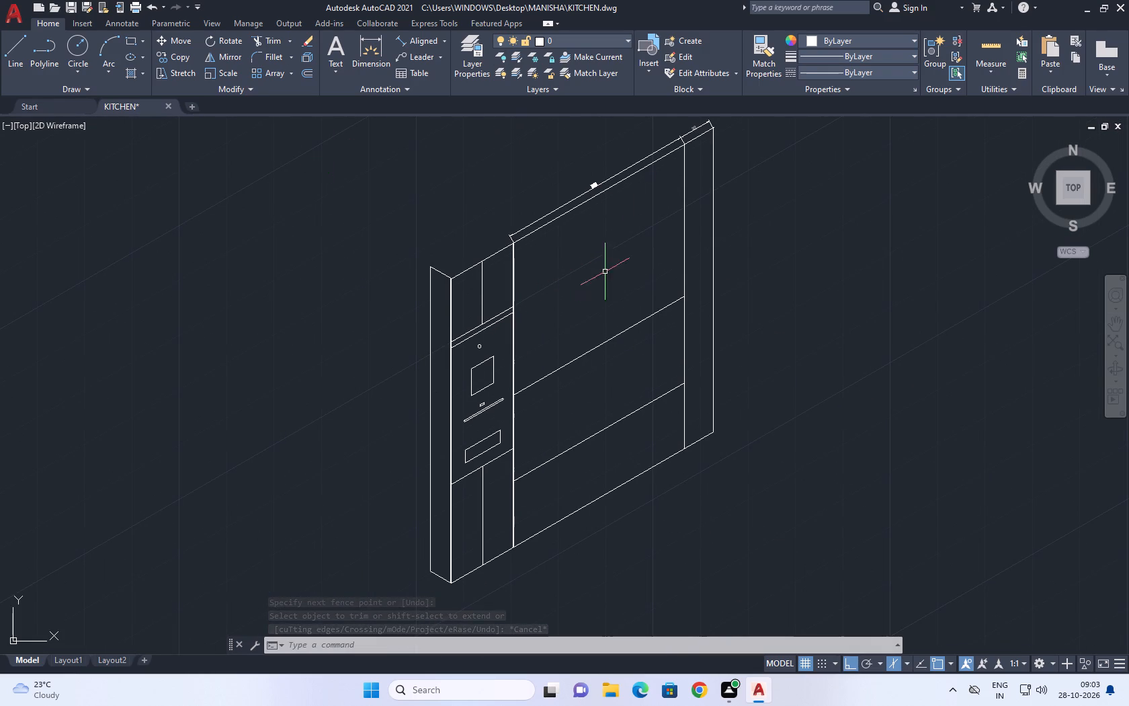
{"action": "middle_click_drag", "start_coordinate": [506, 337], "coordinate": [469, 360]}
{"action": "scroll", "coordinate": [470, 359], "scroll_direction": "down", "scroll_amount": 1}
{"action": "middle_click", "coordinate": [469, 360]}
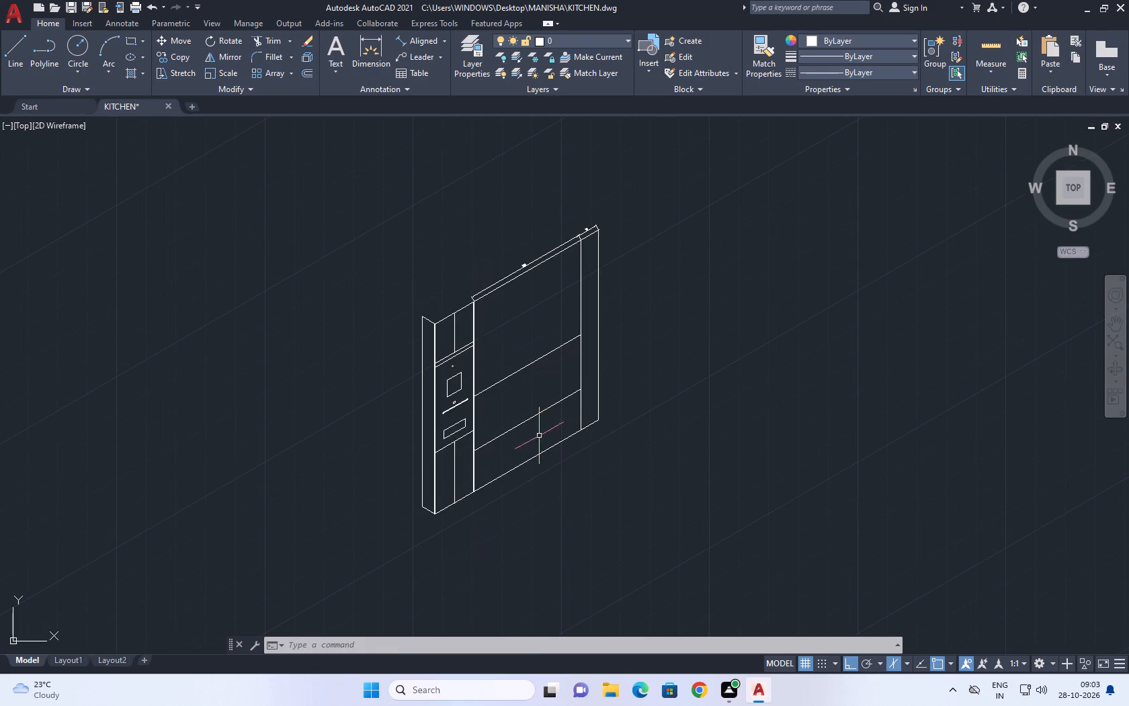
{"action": "middle_click_drag", "start_coordinate": [466, 403], "coordinate": [504, 376]}
{"action": "scroll", "coordinate": [559, 405], "scroll_direction": "up", "scroll_amount": 1}
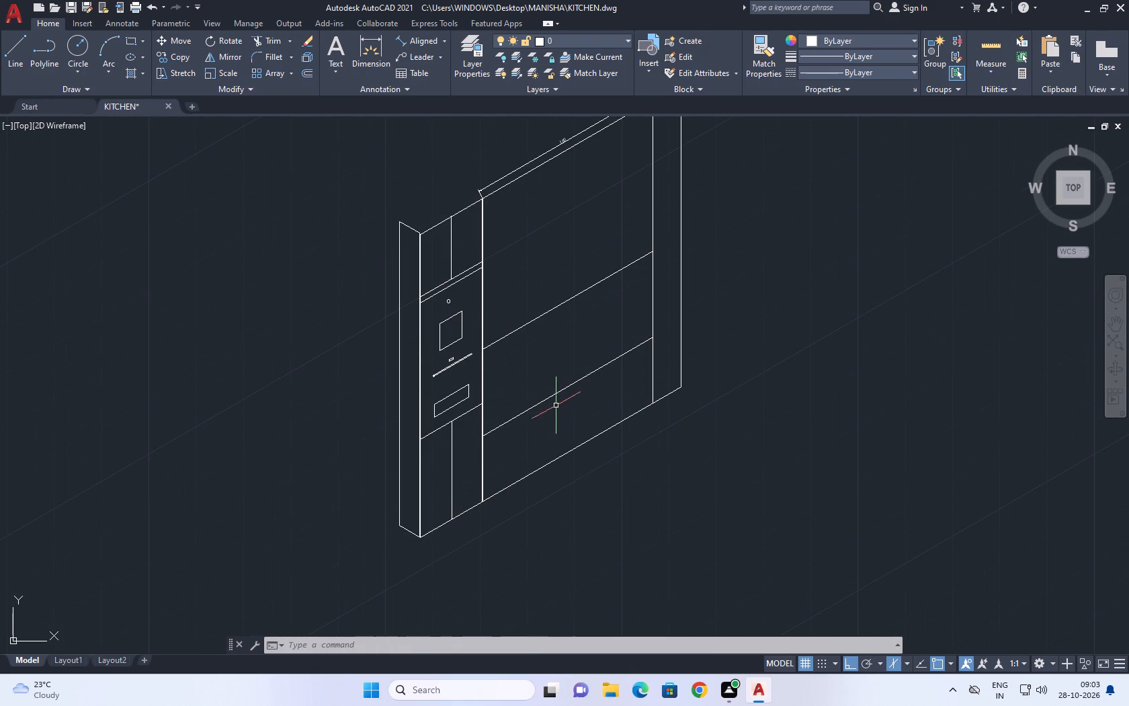
{"action": "middle_click_drag", "start_coordinate": [507, 411], "coordinate": [517, 387]}
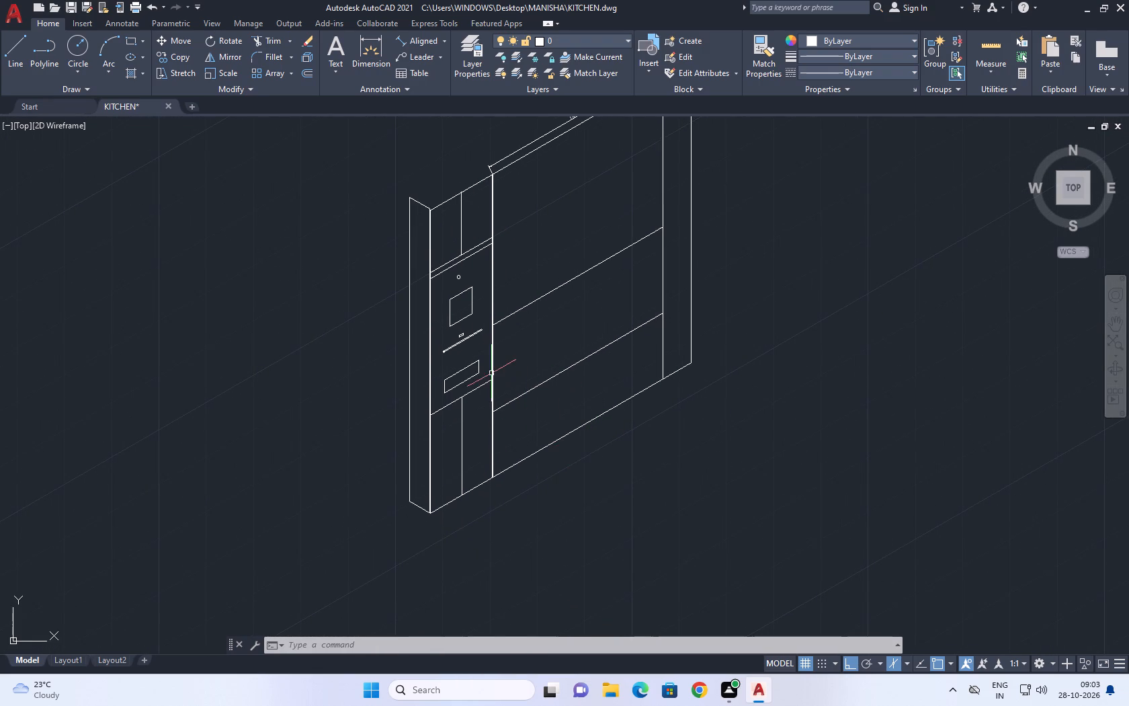
{"action": "scroll", "coordinate": [491, 373], "scroll_direction": "up", "scroll_amount": 2}
{"action": "left_click", "coordinate": [562, 435]}
{"action": "left_click", "coordinate": [545, 403]}
{"action": "key", "text": "m"}
{"action": "key", "text": "space"}
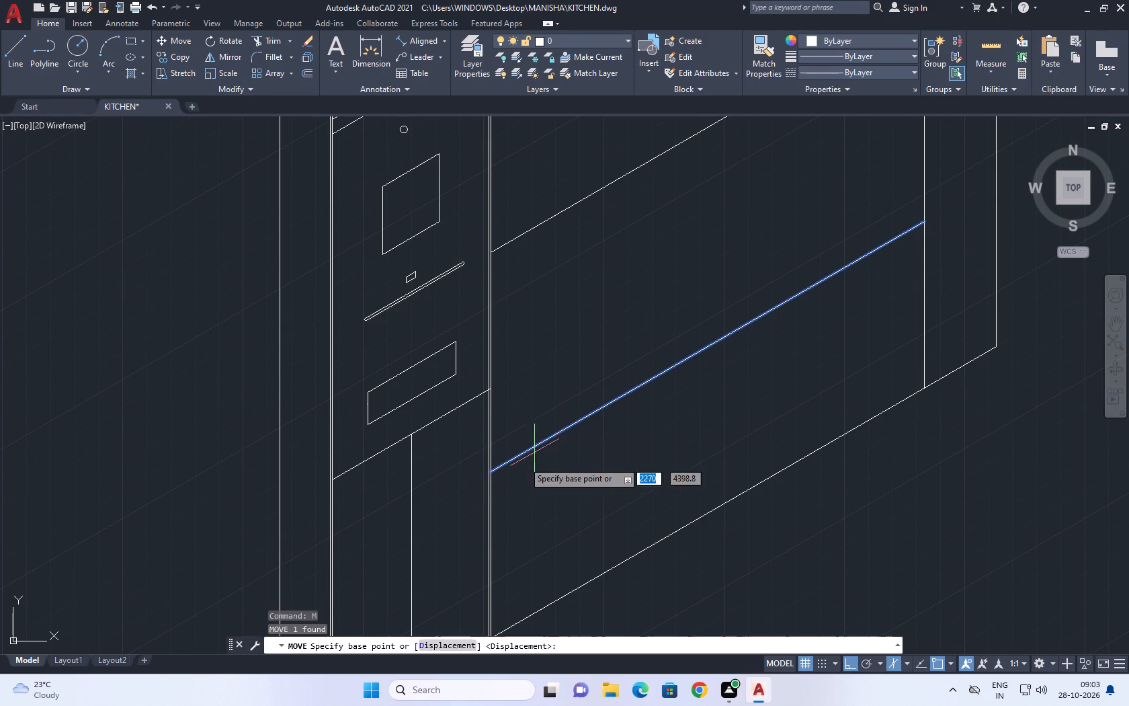
{"action": "left_click", "coordinate": [493, 472]}
{"action": "left_click", "coordinate": [483, 367]}
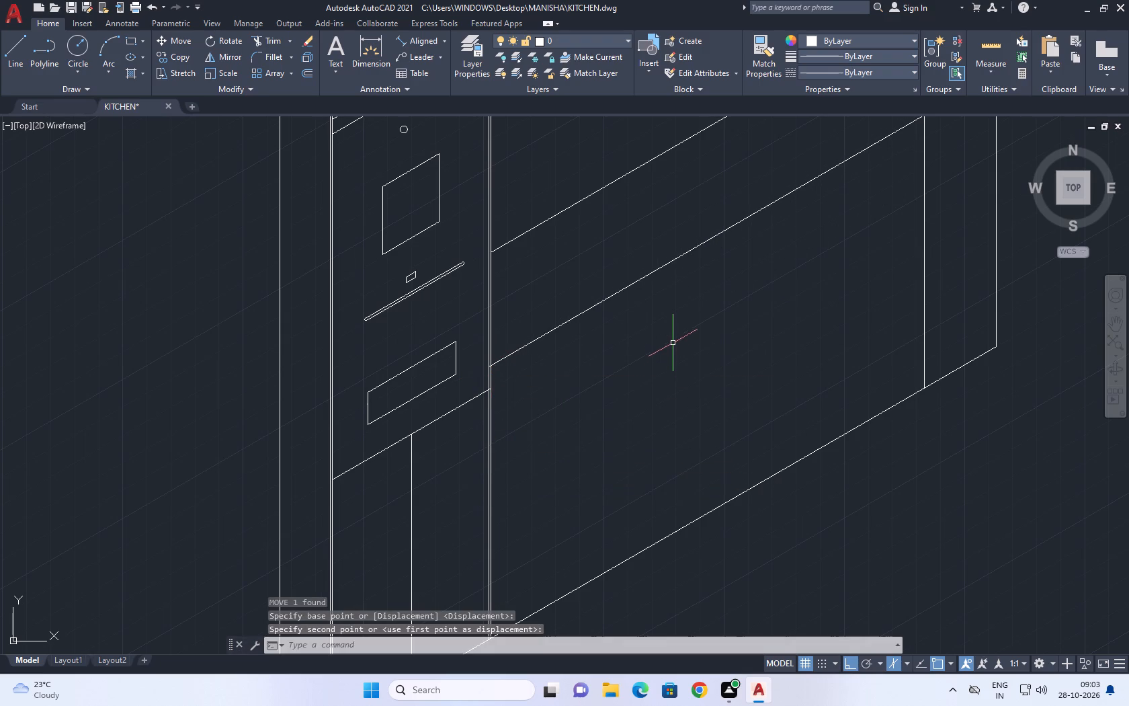
Move the upper division line of the wide section a short distance straight up.
{"action": "middle_click_drag", "start_coordinate": [672, 337], "coordinate": [682, 375]}
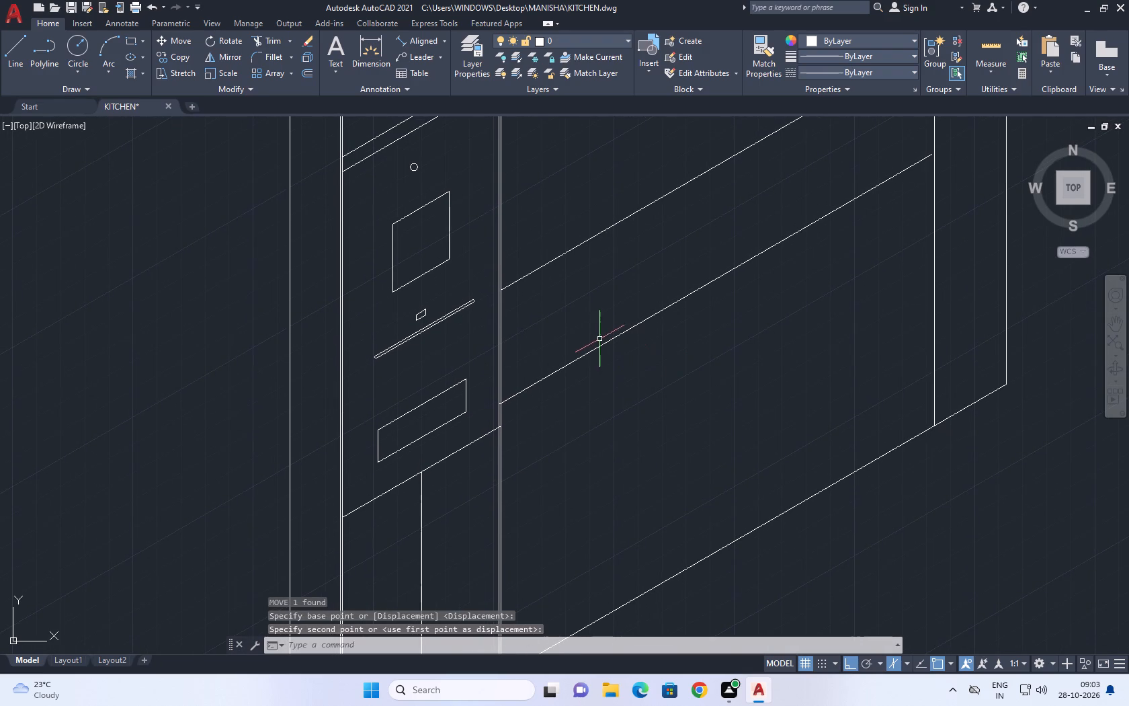
{"action": "middle_click_drag", "start_coordinate": [595, 333], "coordinate": [569, 345]}
{"action": "middle_click", "coordinate": [569, 345]}
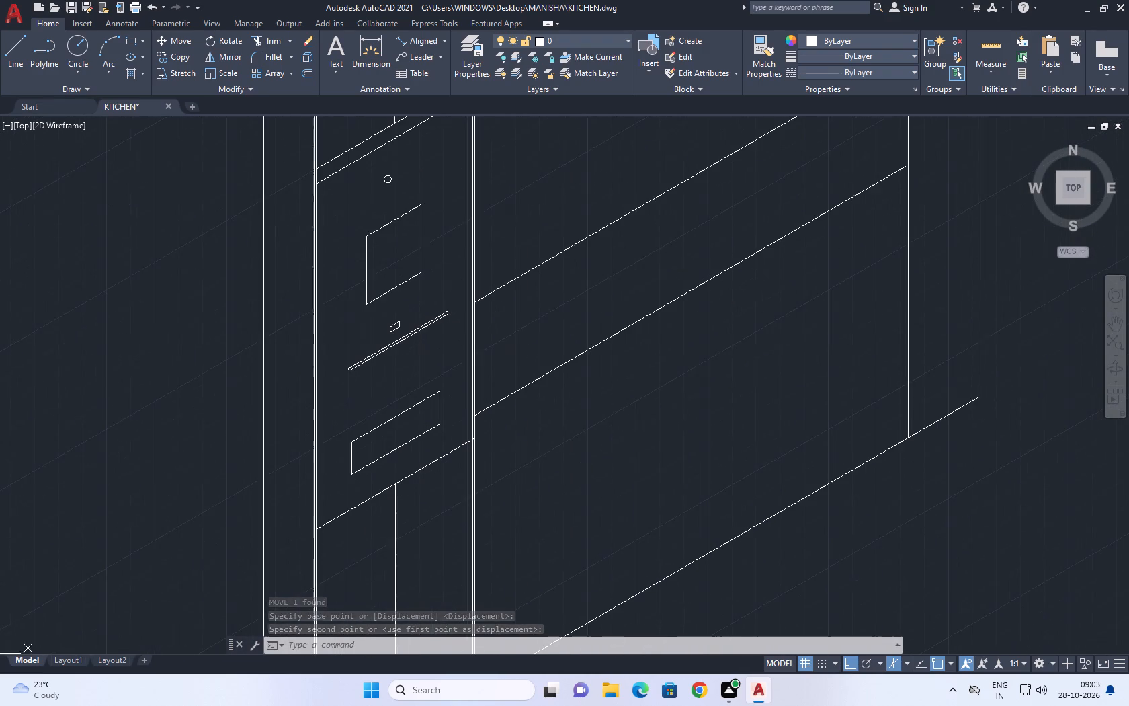
{"action": "scroll", "coordinate": [604, 262], "scroll_direction": "down", "scroll_amount": 1}
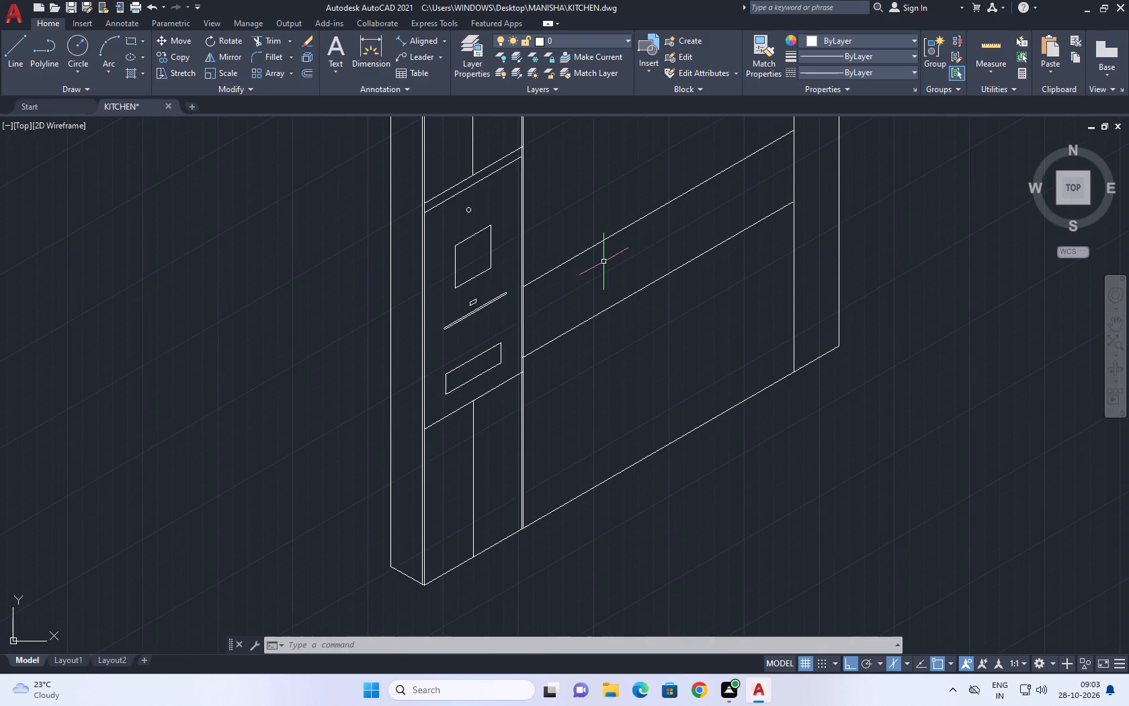
{"action": "middle_click_drag", "start_coordinate": [646, 442], "coordinate": [681, 493]}
{"action": "middle_click_drag", "start_coordinate": [640, 284], "coordinate": [675, 440]}
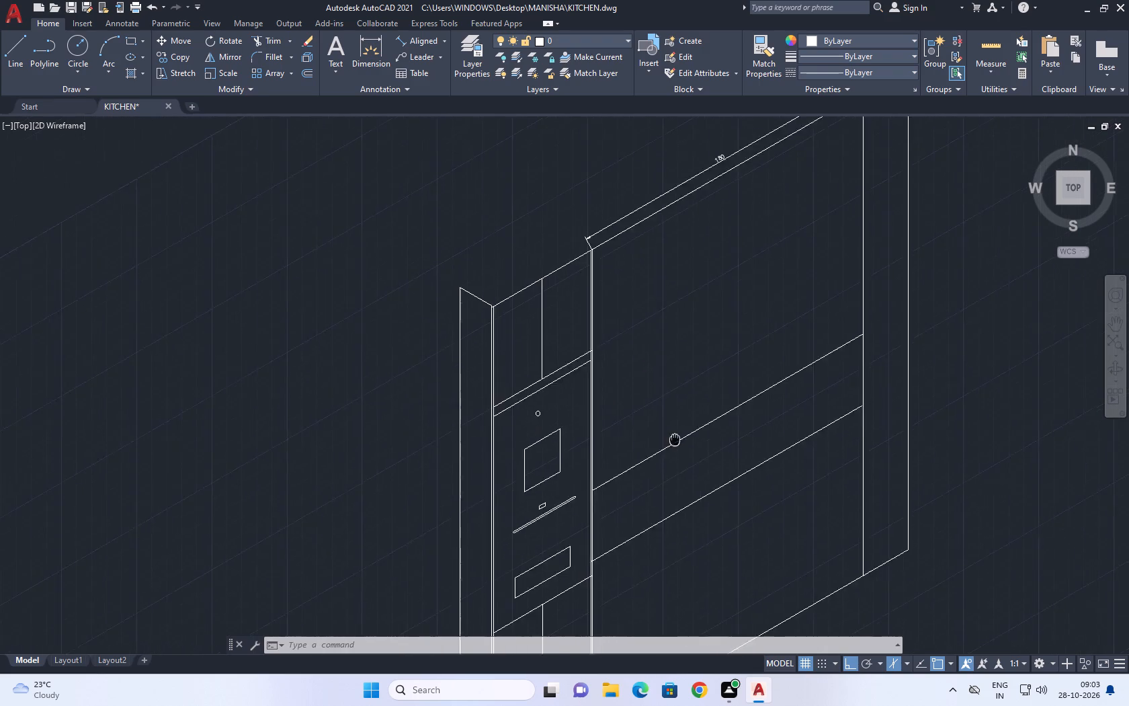
{"action": "middle_click_drag", "start_coordinate": [675, 440], "coordinate": [689, 461]}
{"action": "left_click_drag", "start_coordinate": [702, 471], "coordinate": [677, 432]}
{"action": "left_click", "coordinate": [659, 397]}
{"action": "key", "text": "comma"}
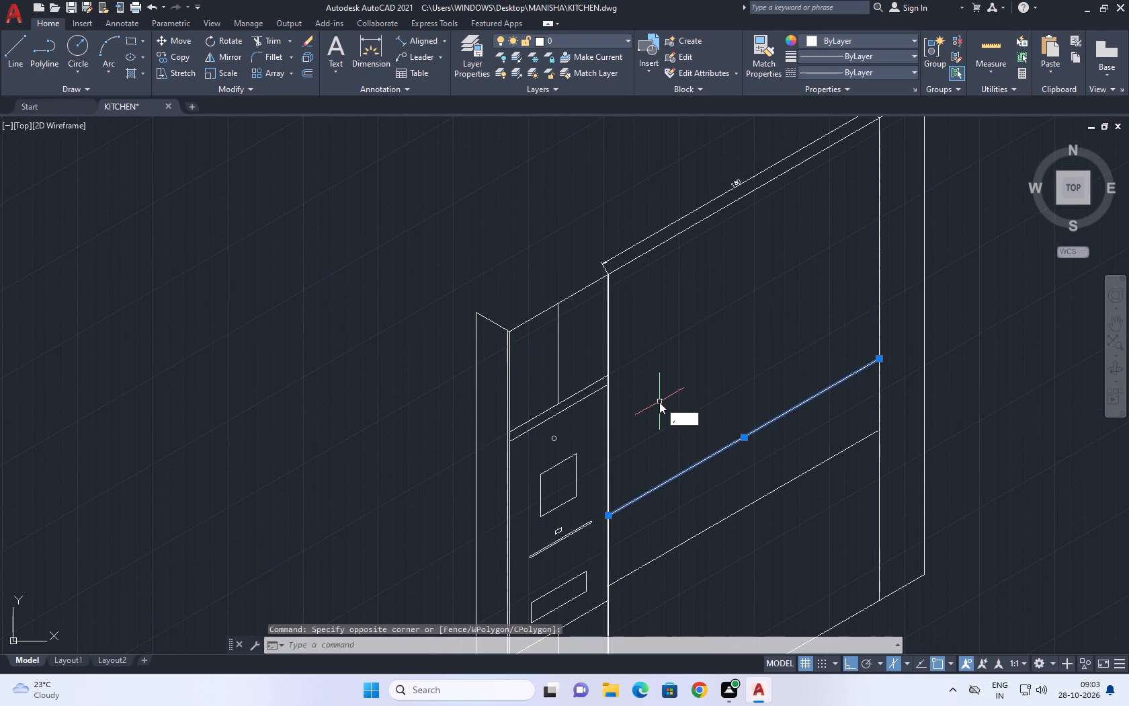
{"action": "key", "text": "BackSpace"}
{"action": "key", "text": "m"}
{"action": "key", "text": "space"}
{"action": "left_click_drag", "start_coordinate": [667, 428], "coordinate": [667, 420]}
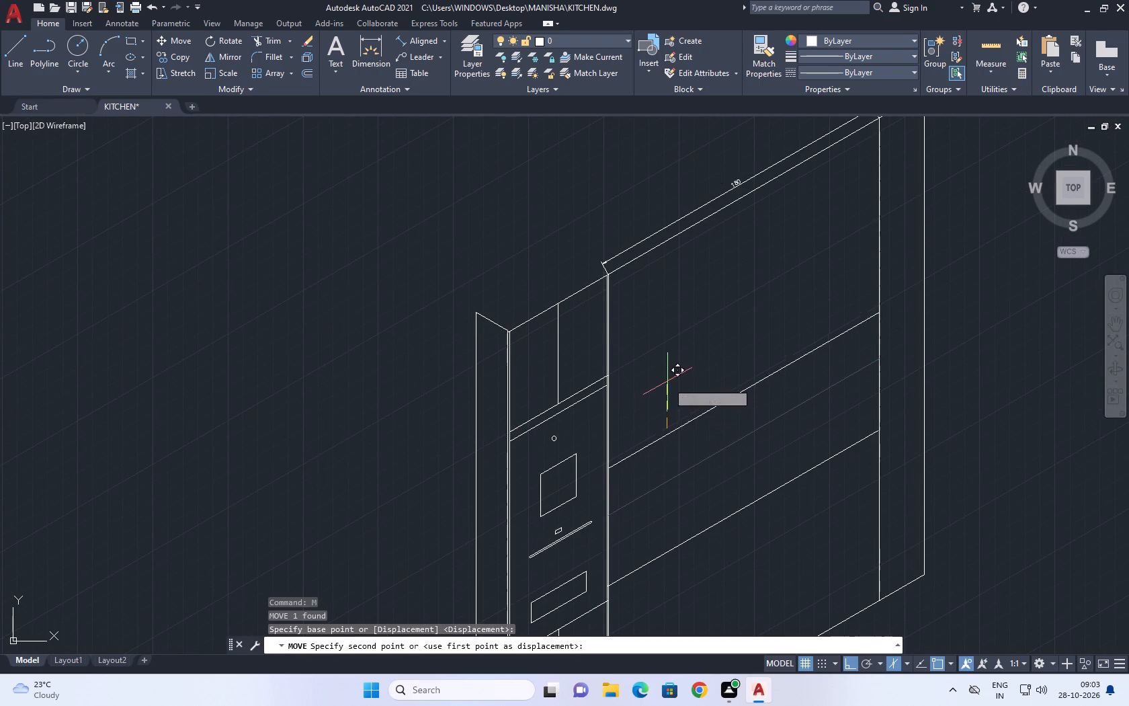
{"action": "left_click", "coordinate": [669, 374]}
Copy the wide section's lower division line 10 cm up and back along the left isoplane's receding axis.
{"action": "middle_click_drag", "start_coordinate": [758, 457], "coordinate": [751, 383]}
{"action": "left_click_drag", "start_coordinate": [733, 481], "coordinate": [712, 458]}
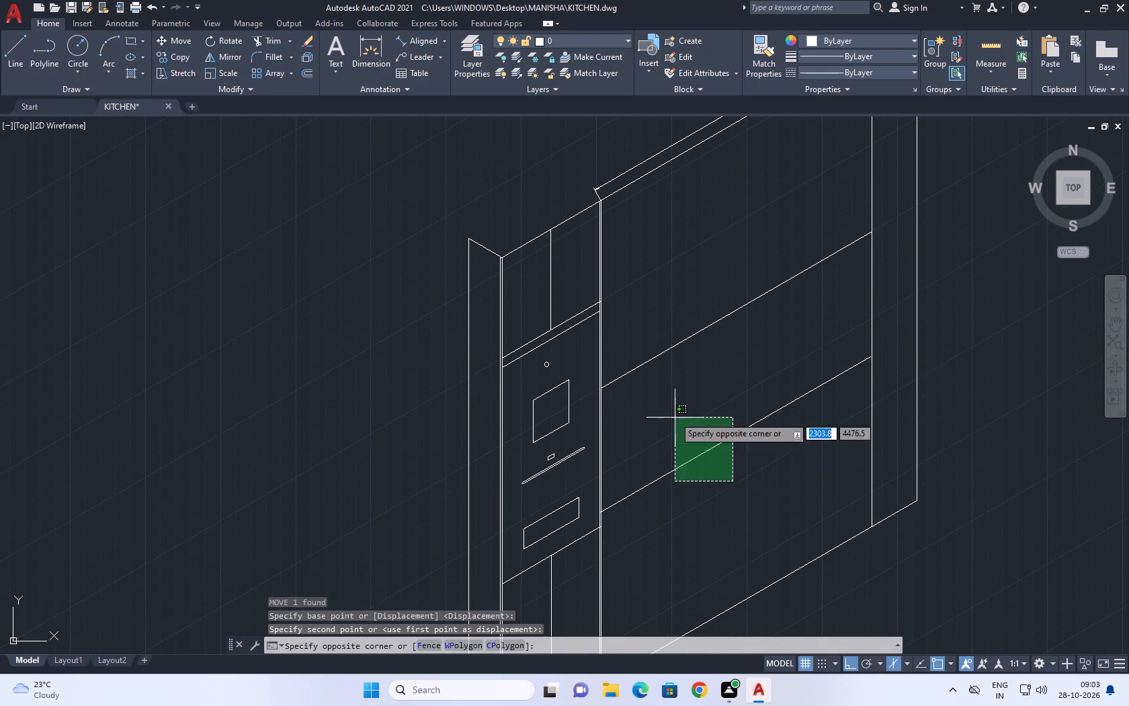
{"action": "left_click", "coordinate": [673, 416]}
{"action": "key", "text": "c"}
{"action": "key", "text": "o"}
{"action": "key", "text": "space"}
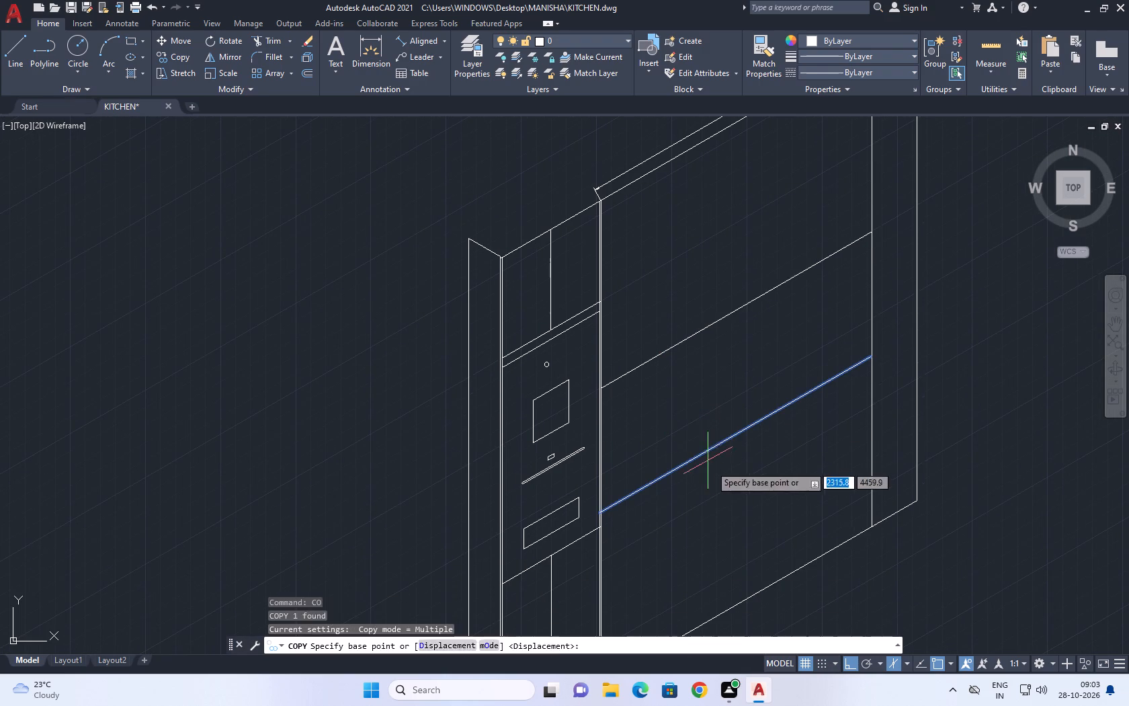
{"action": "left_click", "coordinate": [711, 468]}
{"action": "key", "text": "F5"}
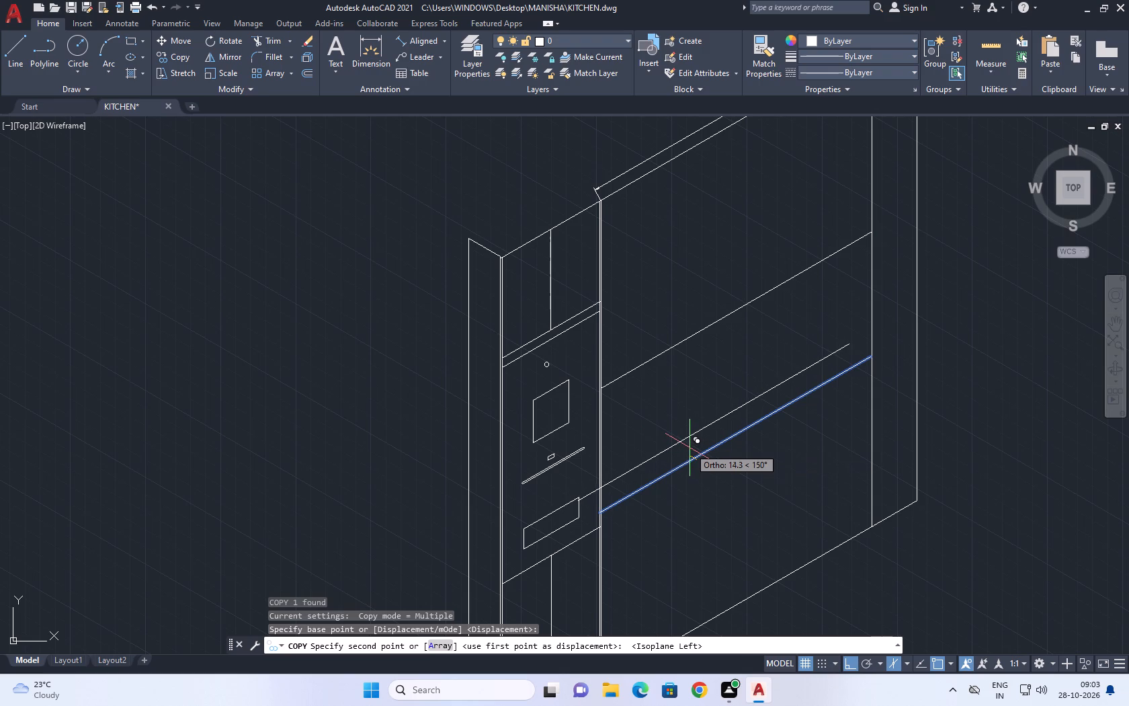
{"action": "type", "text": "10"}
{"action": "key", "text": "Return"}
{"action": "key", "text": "Escape"}
Trim the copied line's overhang so it ends at the wide section's edge beside the narrow section.
{"action": "scroll", "coordinate": [576, 528], "scroll_direction": "up", "scroll_amount": 3}
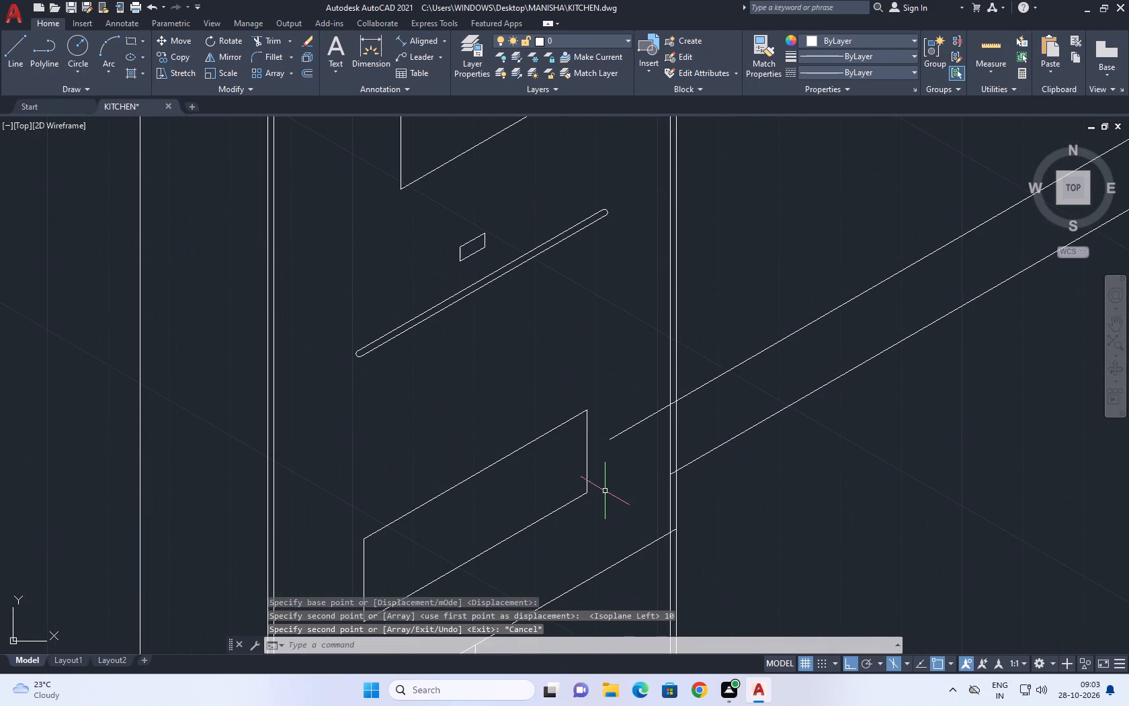
{"action": "key", "text": "t"}
{"action": "key", "text": "r"}
{"action": "key", "text": "space"}
{"action": "left_click_drag", "start_coordinate": [637, 381], "coordinate": [638, 397]}
{"action": "left_click", "coordinate": [658, 495]}
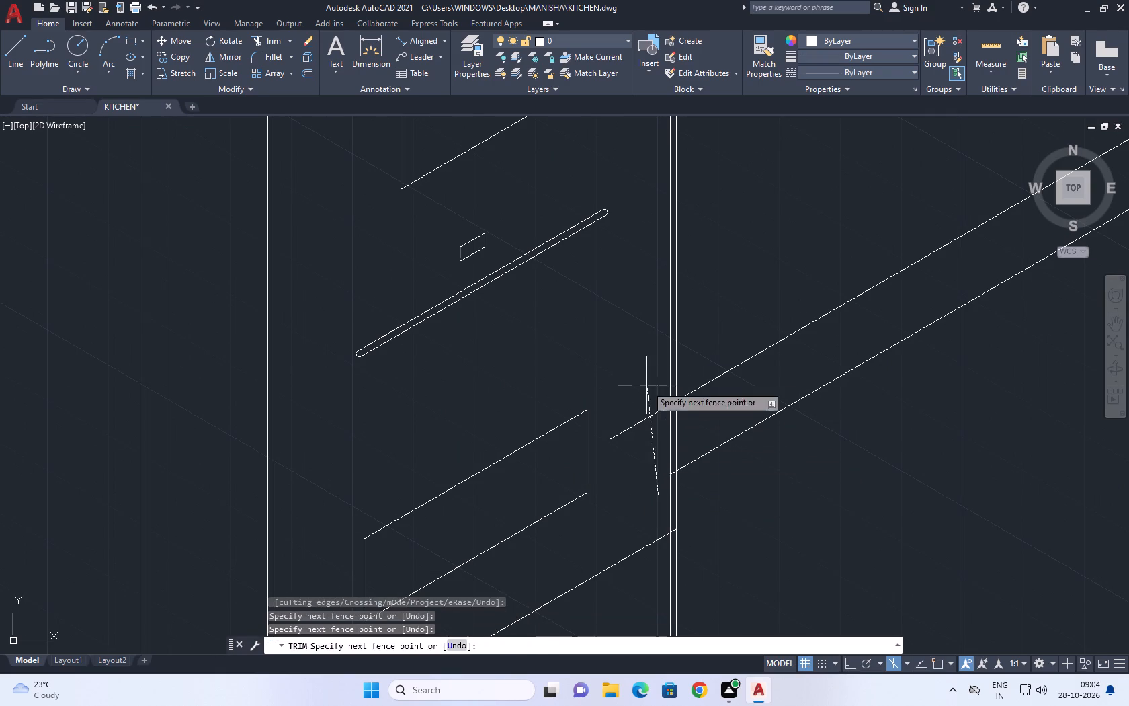
{"action": "left_click", "coordinate": [644, 365]}
{"action": "scroll", "coordinate": [675, 425], "scroll_direction": "up", "scroll_amount": 3}
{"action": "left_click", "coordinate": [661, 356]}
{"action": "left_click", "coordinate": [670, 421]}
{"action": "scroll", "coordinate": [627, 330], "scroll_direction": "down", "scroll_amount": 4}
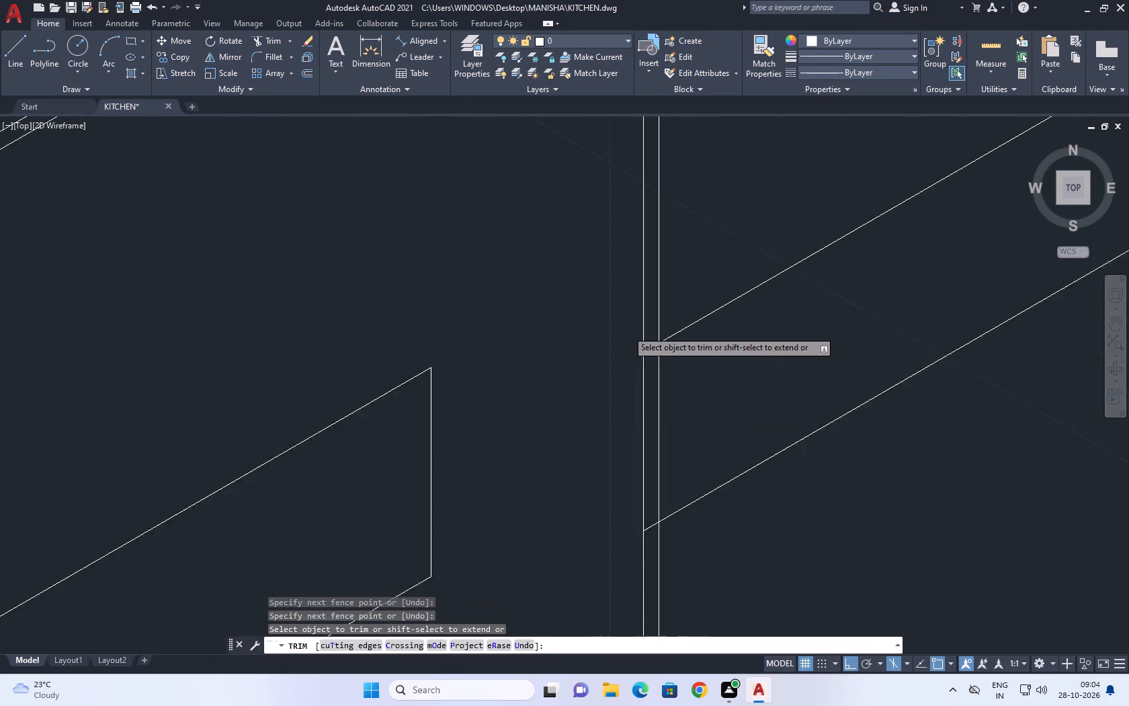
{"action": "scroll", "coordinate": [627, 330], "scroll_direction": "down", "scroll_amount": 8}
{"action": "middle_click_drag", "start_coordinate": [753, 341], "coordinate": [713, 422]}
{"action": "scroll", "coordinate": [657, 421], "scroll_direction": "up", "scroll_amount": 4}
{"action": "key", "text": "Escape"}
Extend the copied line's far end to the vertical division at the other side of the wide section.
{"action": "middle_click_drag", "start_coordinate": [596, 417], "coordinate": [670, 374]}
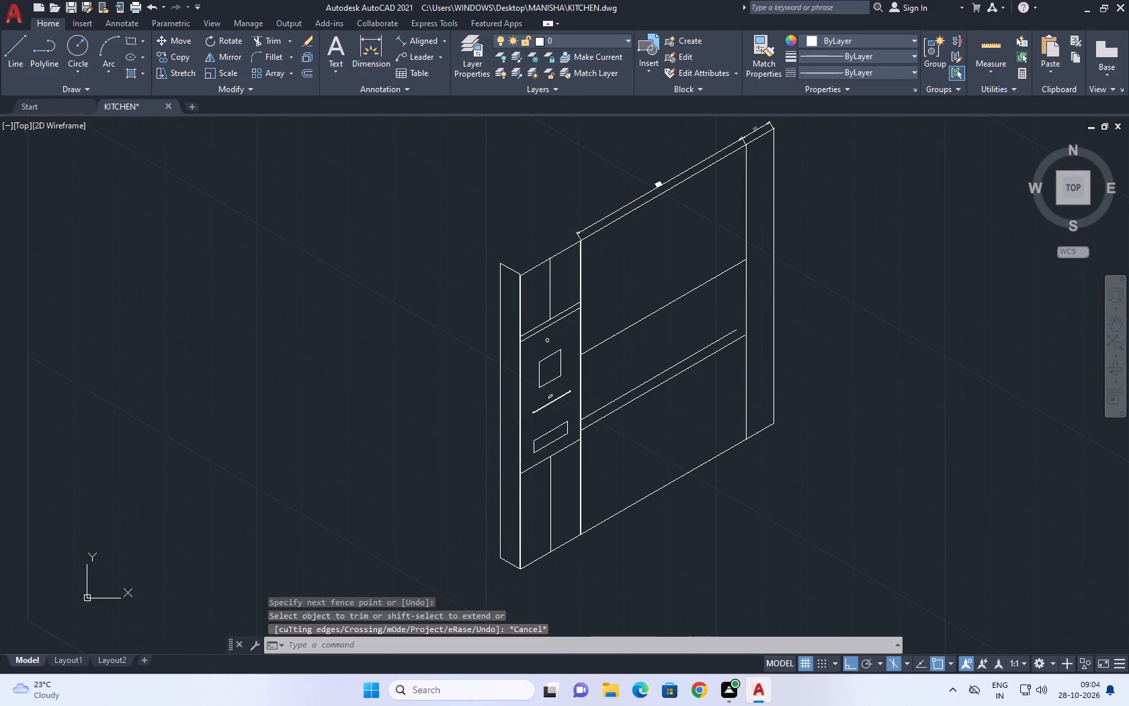
{"action": "type", "text": "EX"}
{"action": "key", "text": "space"}
{"action": "scroll", "coordinate": [707, 352], "scroll_direction": "up", "scroll_amount": 3}
{"action": "left_click", "coordinate": [694, 324]}
{"action": "left_click", "coordinate": [705, 389]}
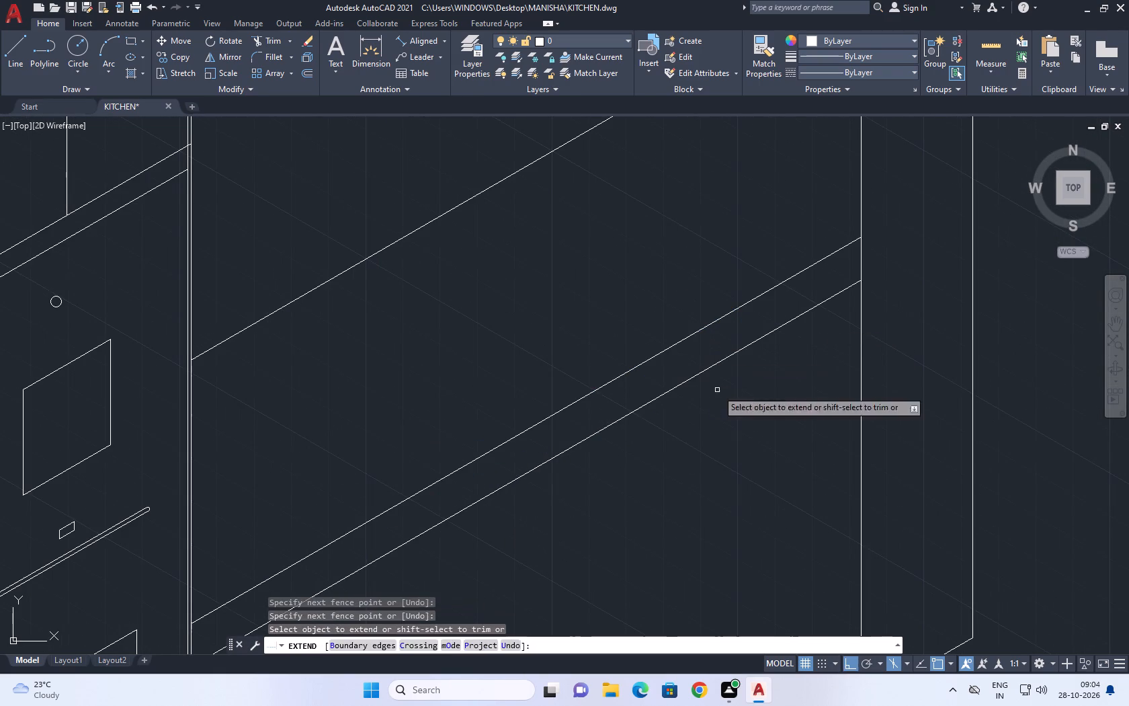
{"action": "key", "text": "Escape"}
Trim the bit of the lower division line that crosses into the gap between the double vertical lines.
{"action": "scroll", "coordinate": [759, 387], "scroll_direction": "down", "scroll_amount": 4}
{"action": "scroll", "coordinate": [758, 390], "scroll_direction": "up", "scroll_amount": 3}
{"action": "scroll", "coordinate": [512, 506], "scroll_direction": "up", "scroll_amount": 3}
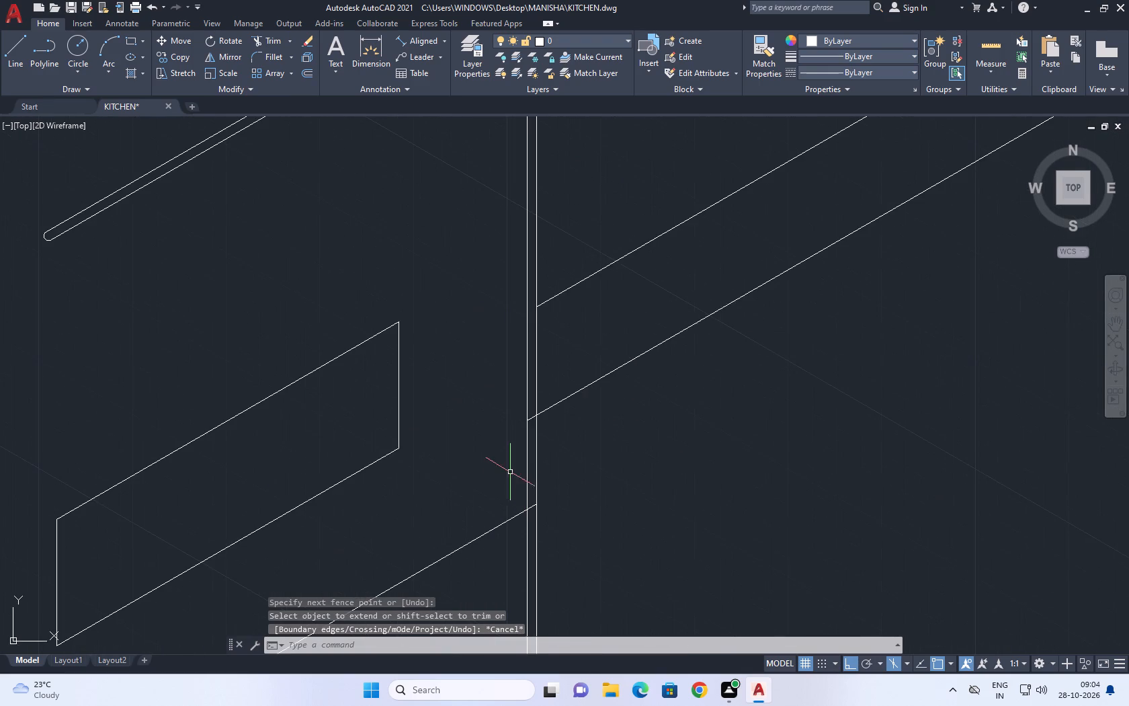
{"action": "key", "text": "t"}
{"action": "key", "text": "r"}
{"action": "key", "text": "space"}
{"action": "scroll", "coordinate": [519, 448], "scroll_direction": "up", "scroll_amount": 3}
{"action": "left_click", "coordinate": [573, 341]}
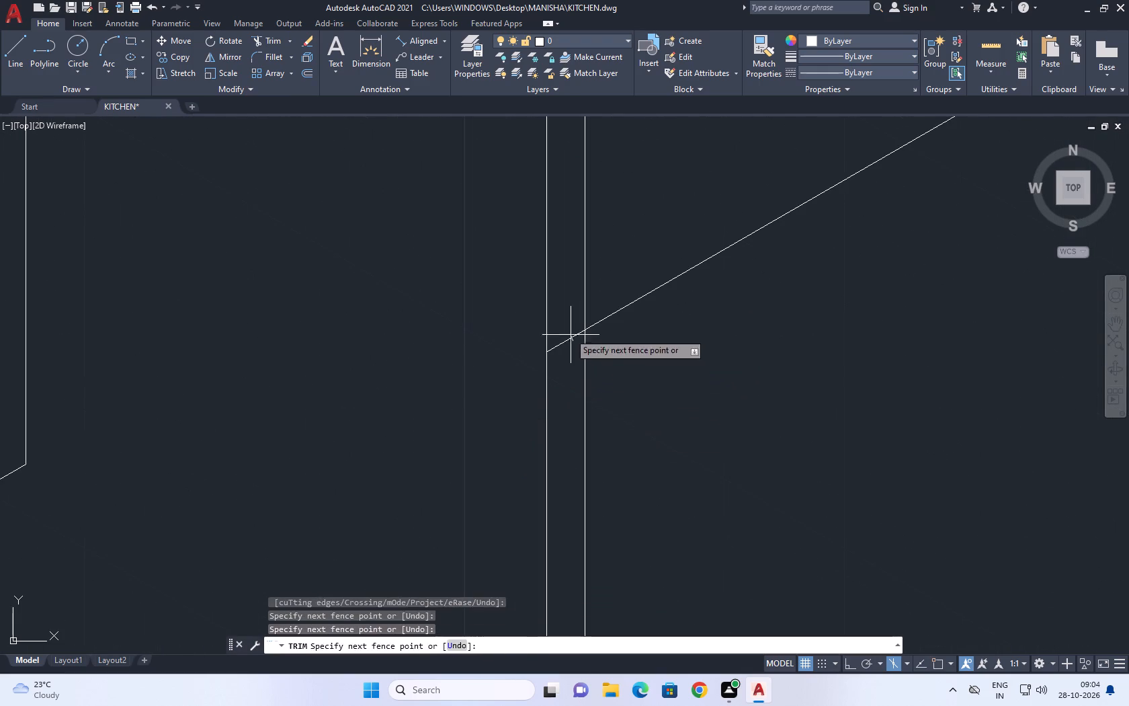
{"action": "left_click", "coordinate": [567, 325]}
{"action": "scroll", "coordinate": [715, 411], "scroll_direction": "down", "scroll_amount": 6}
{"action": "key", "text": "Escape"}
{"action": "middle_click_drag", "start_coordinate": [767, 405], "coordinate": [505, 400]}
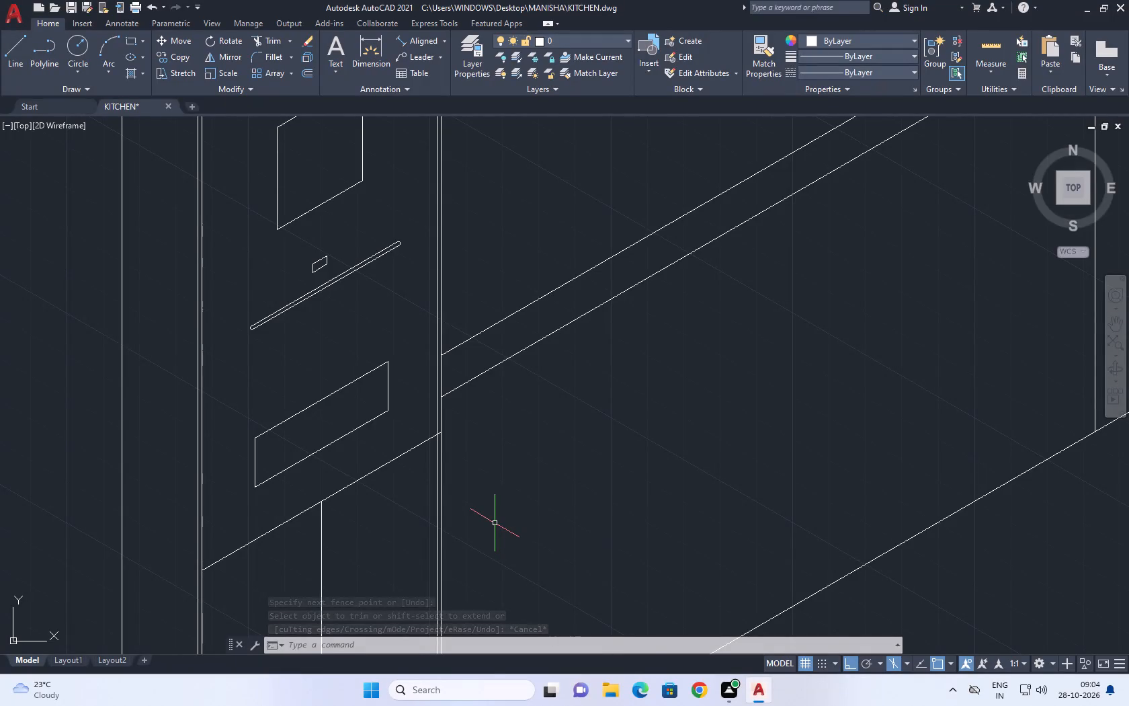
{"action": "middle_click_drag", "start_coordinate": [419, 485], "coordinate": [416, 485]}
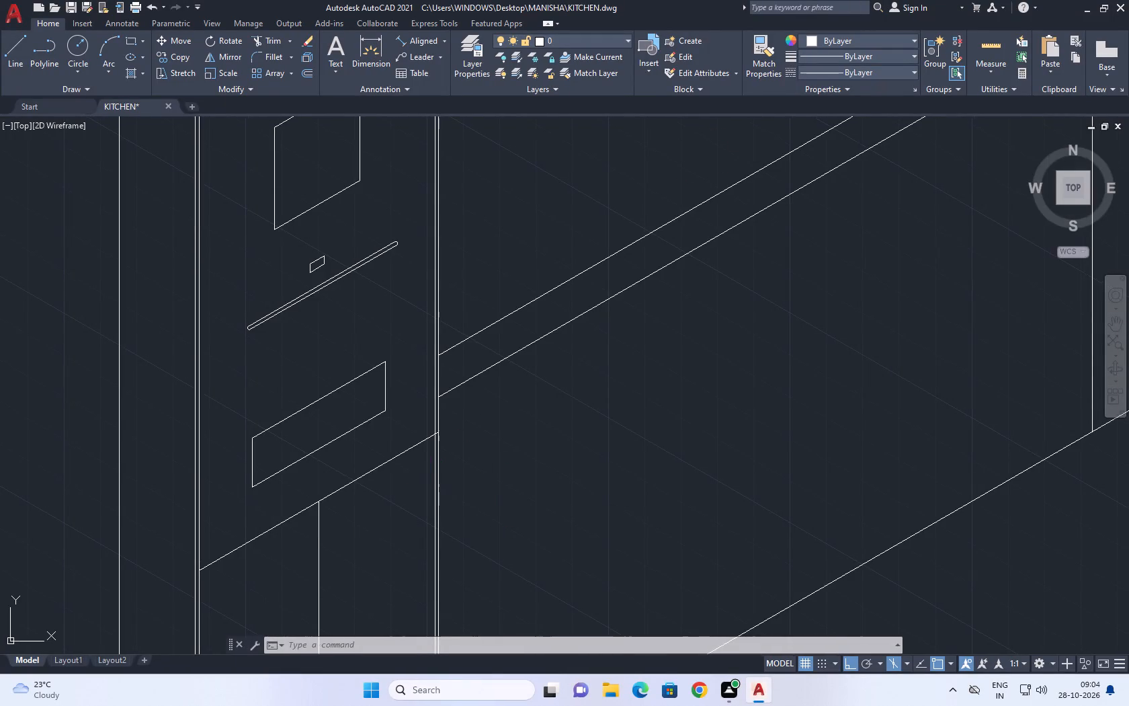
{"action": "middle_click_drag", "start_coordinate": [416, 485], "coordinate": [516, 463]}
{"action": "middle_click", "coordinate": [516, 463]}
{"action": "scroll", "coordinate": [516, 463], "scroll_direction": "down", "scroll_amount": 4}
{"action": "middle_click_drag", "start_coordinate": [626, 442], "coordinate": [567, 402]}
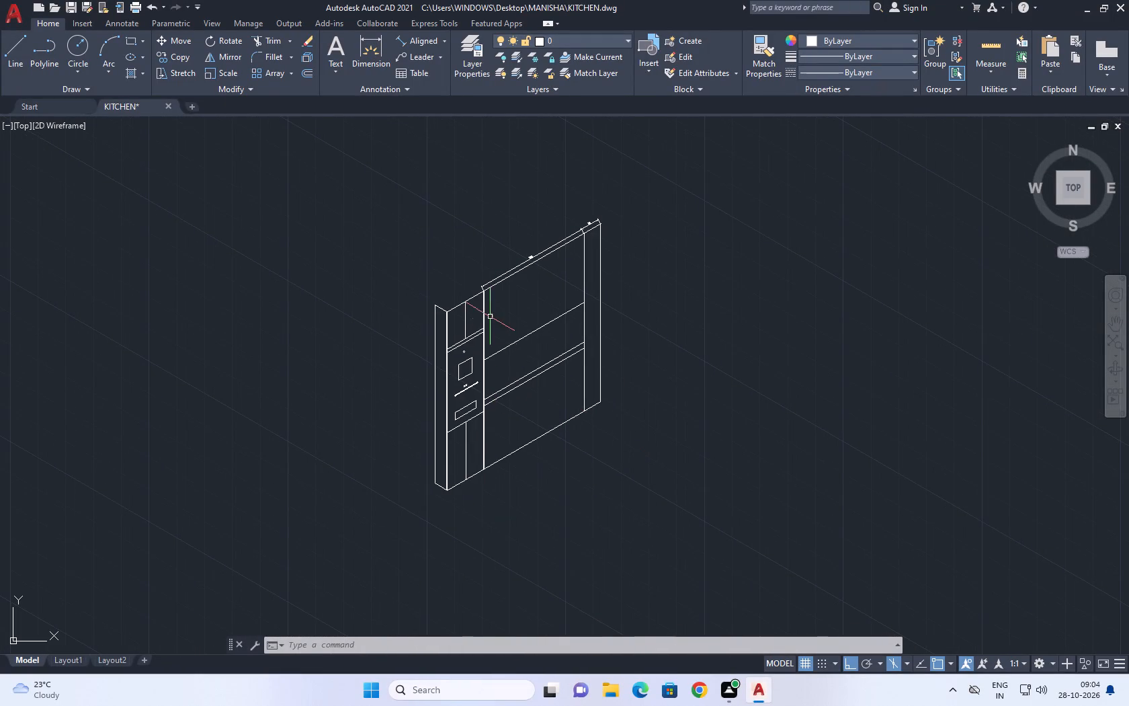
Draw a vertical line beside the narrow section, from the wide section's upper division line to just below the copied line.
{"action": "scroll", "coordinate": [467, 405], "scroll_direction": "up", "scroll_amount": 3}
{"action": "scroll", "coordinate": [581, 402], "scroll_direction": "down", "scroll_amount": 1}
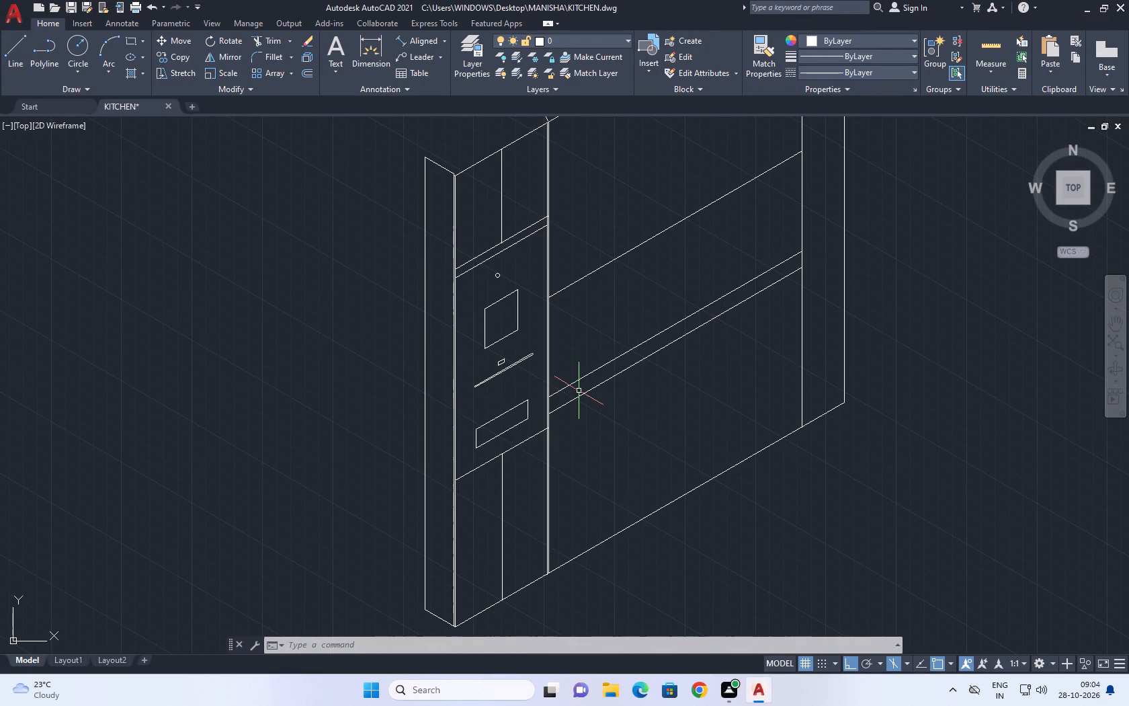
{"action": "middle_click_drag", "start_coordinate": [573, 386], "coordinate": [577, 502]}
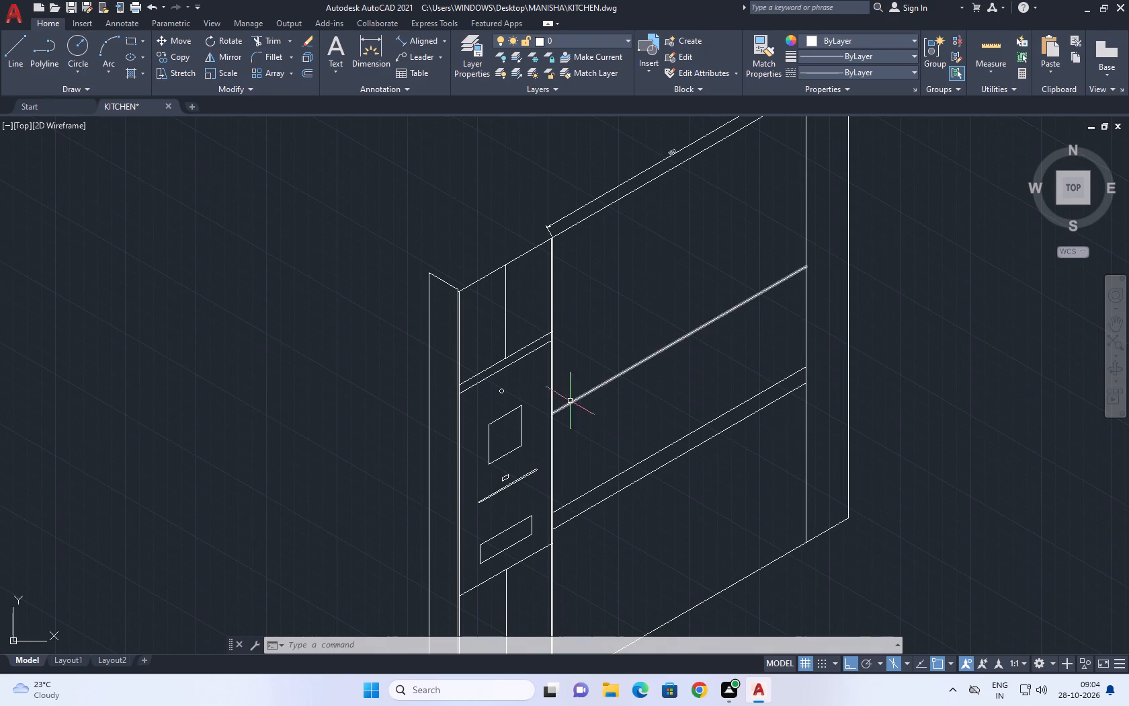
{"action": "middle_click_drag", "start_coordinate": [574, 489], "coordinate": [526, 475]}
{"action": "scroll", "coordinate": [524, 473], "scroll_direction": "up", "scroll_amount": 2}
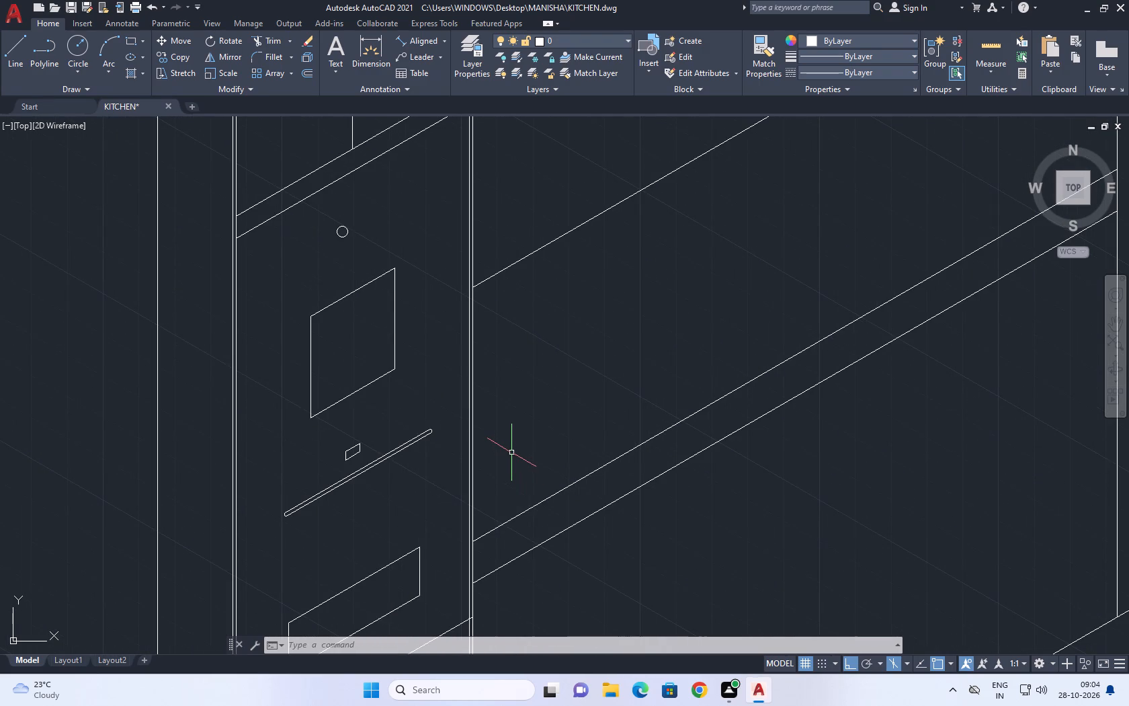
{"action": "key", "text": "l"}
{"action": "key", "text": "space"}
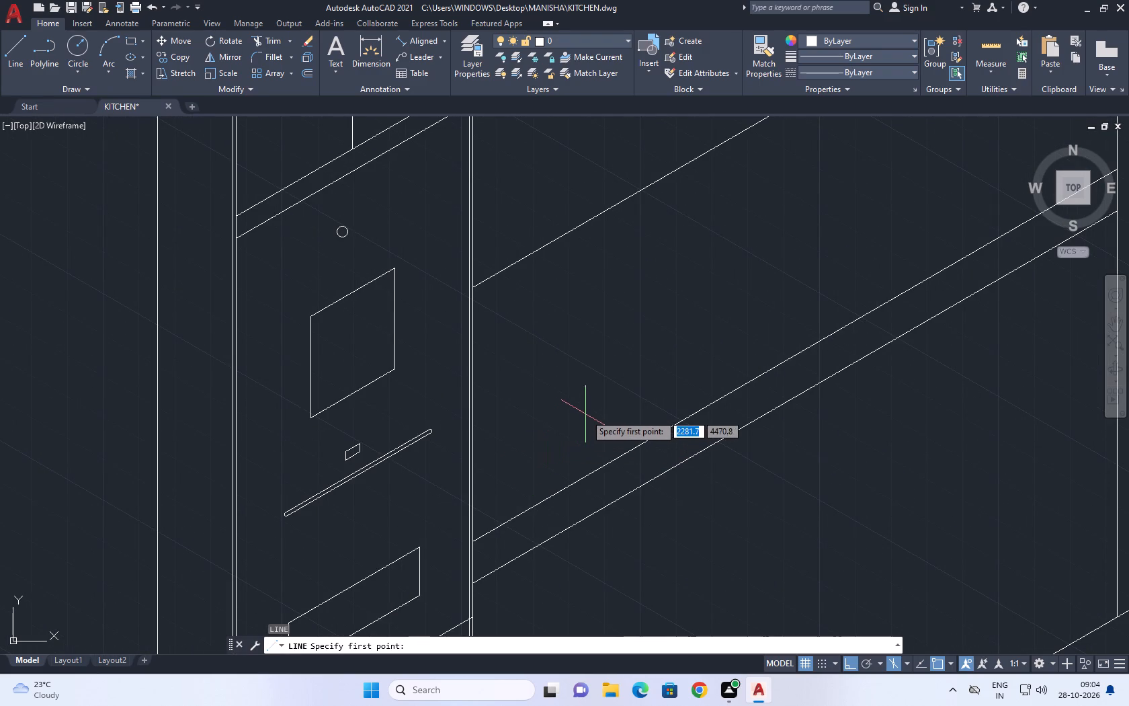
{"action": "key", "text": "Escape"}
{"action": "key", "text": "l"}
{"action": "key", "text": "space"}
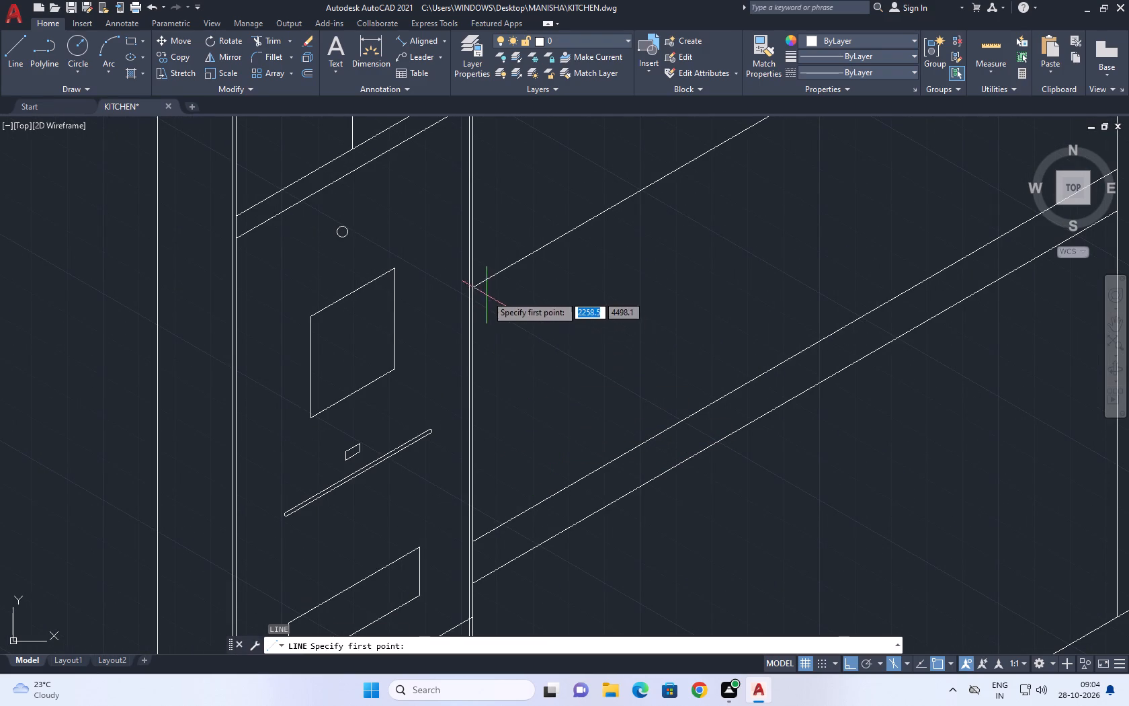
{"action": "scroll", "coordinate": [483, 286], "scroll_direction": "up", "scroll_amount": 1}
{"action": "left_click", "coordinate": [482, 284]}
{"action": "middle_click_drag", "start_coordinate": [488, 518], "coordinate": [523, 307]}
{"action": "scroll", "coordinate": [523, 411], "scroll_direction": "up", "scroll_amount": 1}
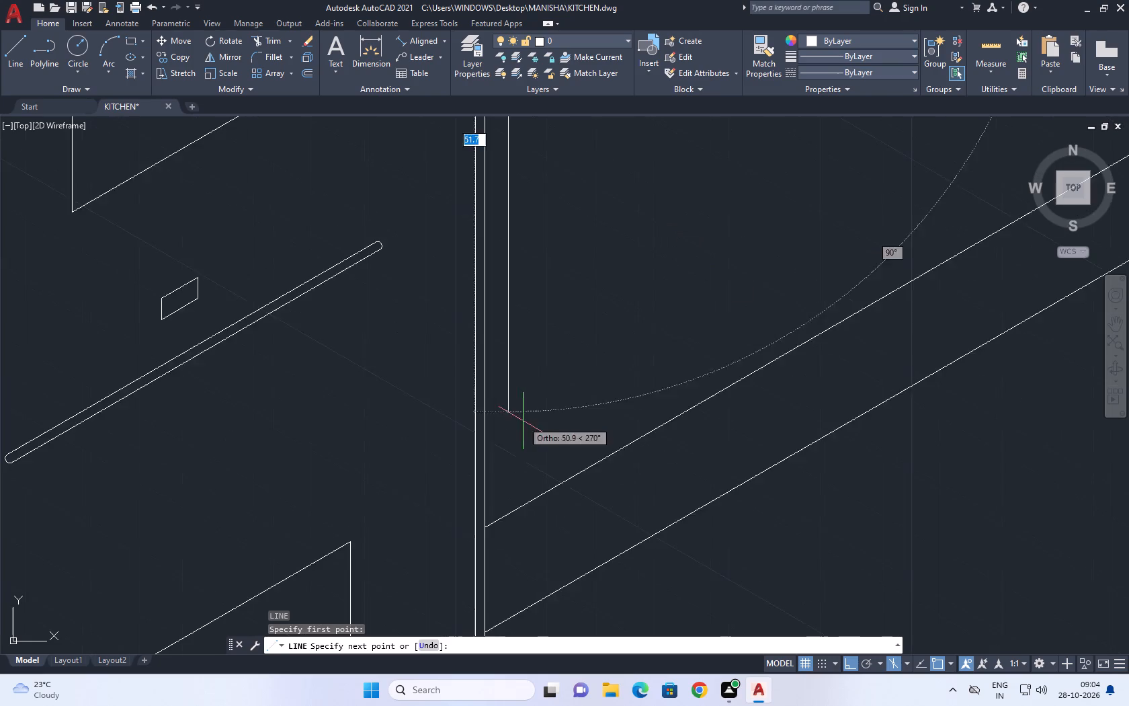
{"action": "scroll", "coordinate": [523, 426], "scroll_direction": "up", "scroll_amount": 1}
{"action": "middle_click_drag", "start_coordinate": [492, 564], "coordinate": [491, 419]}
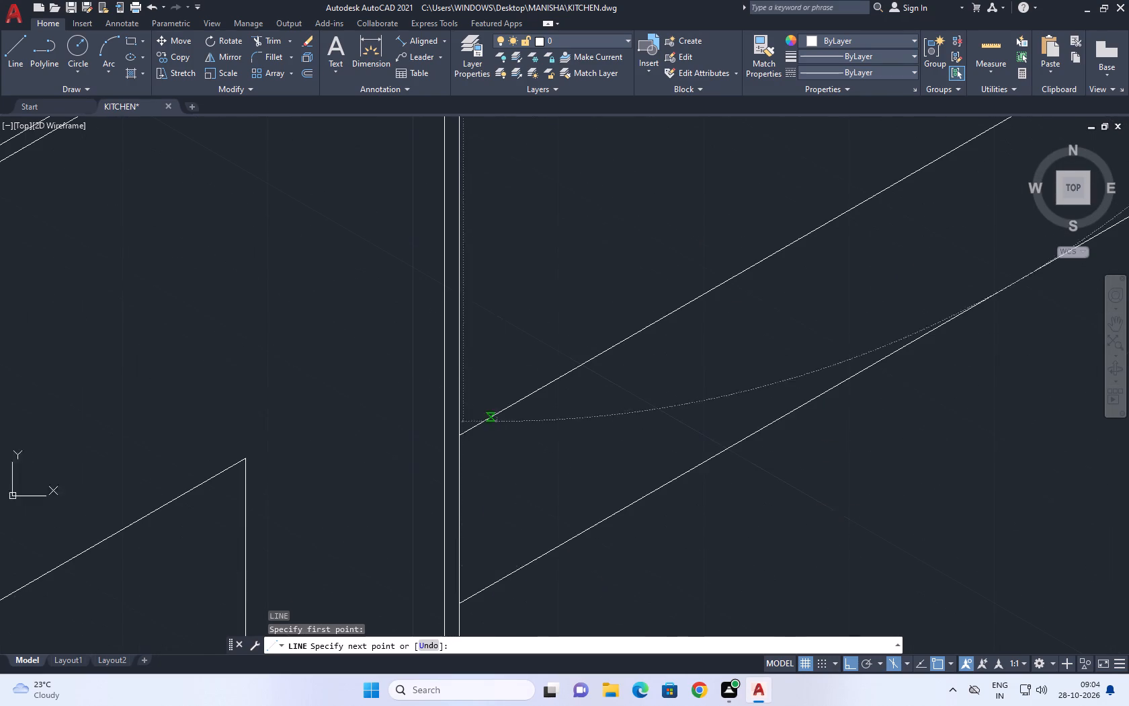
{"action": "left_click", "coordinate": [507, 495]}
{"action": "key", "text": "Escape"}
From that vertical's crossing with the copied line, draw 5 cm along the copied line, continuing vertically past the upper division line.
{"action": "middle_click_drag", "start_coordinate": [495, 390], "coordinate": [454, 451]}
{"action": "key", "text": "l"}
{"action": "key", "text": "space"}
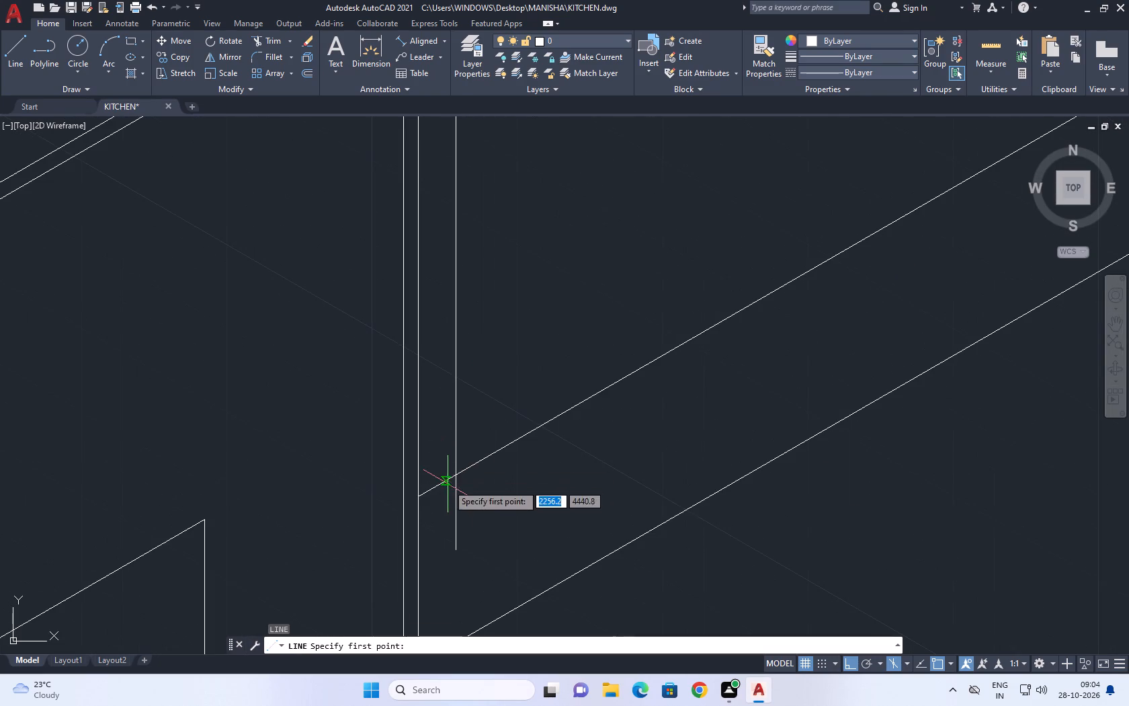
{"action": "left_click", "coordinate": [456, 475]}
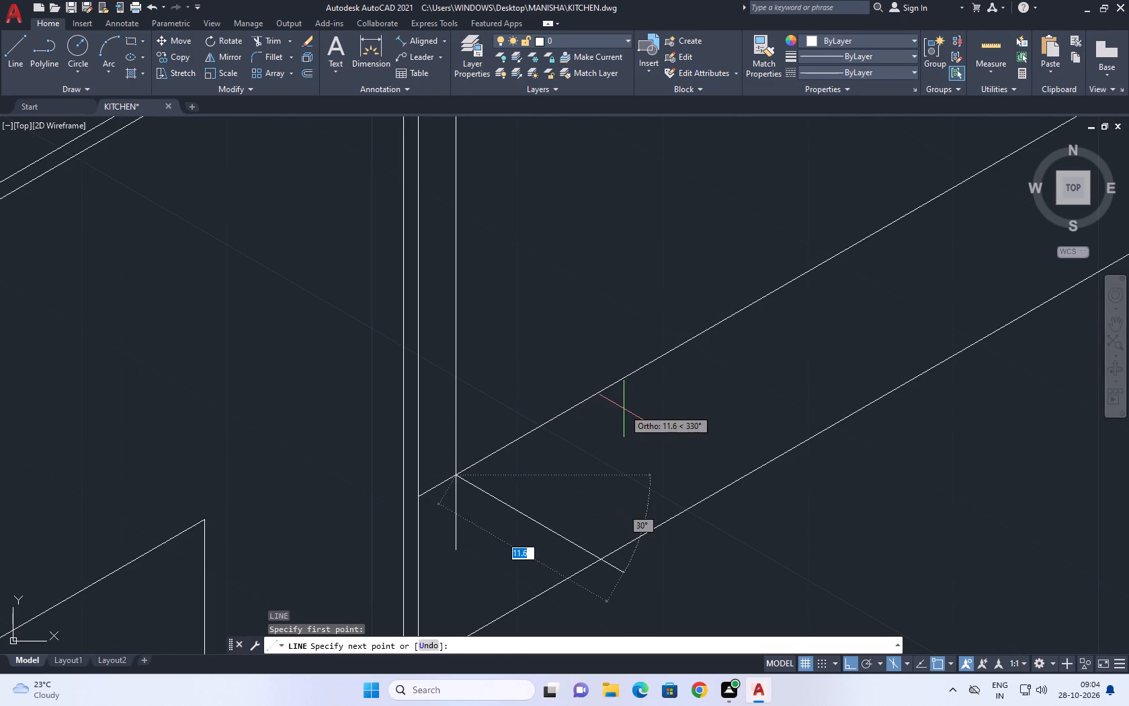
{"action": "key", "text": "F5"}
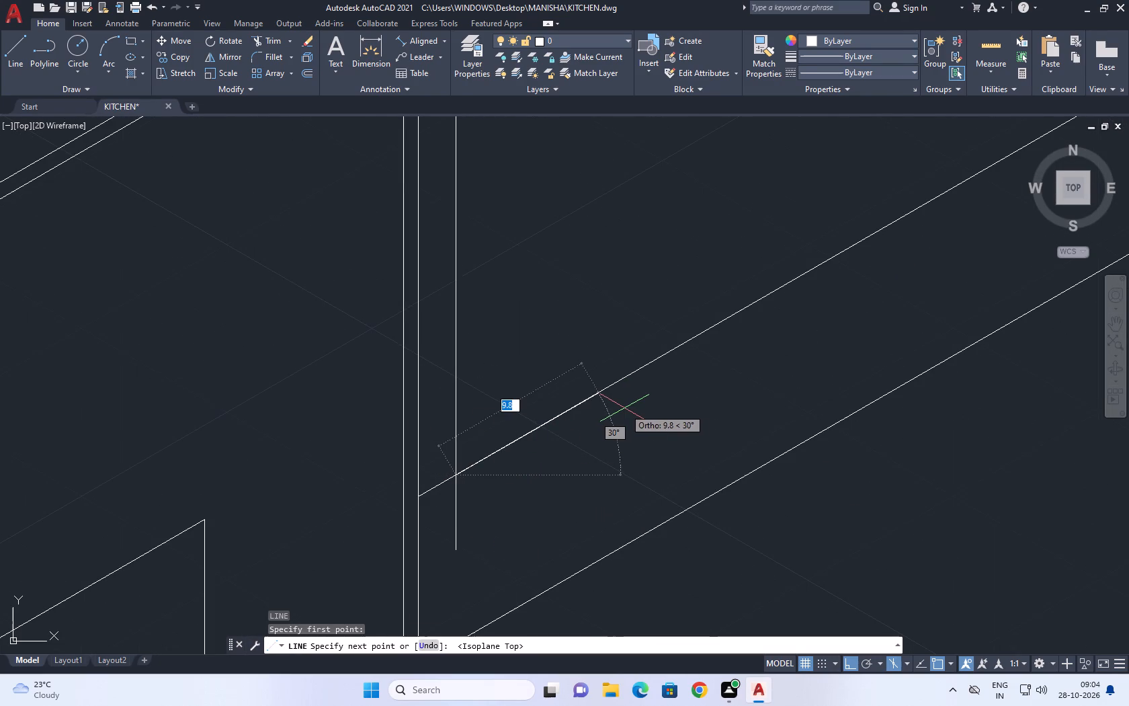
{"action": "type", "text": "5"}
{"action": "key", "text": "space"}
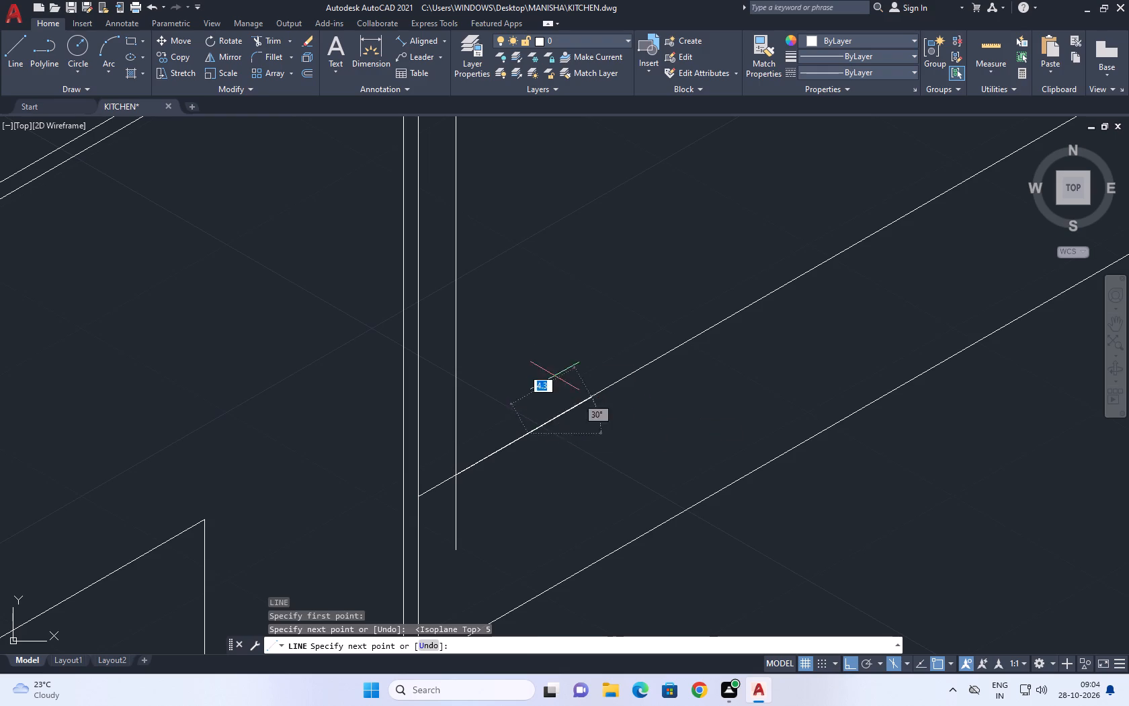
{"action": "scroll", "coordinate": [556, 354], "scroll_direction": "down", "scroll_amount": 4}
{"action": "middle_click_drag", "start_coordinate": [567, 214], "coordinate": [556, 300]}
{"action": "scroll", "coordinate": [556, 358], "scroll_direction": "up", "scroll_amount": 2}
{"action": "middle_click_drag", "start_coordinate": [521, 250], "coordinate": [519, 335]}
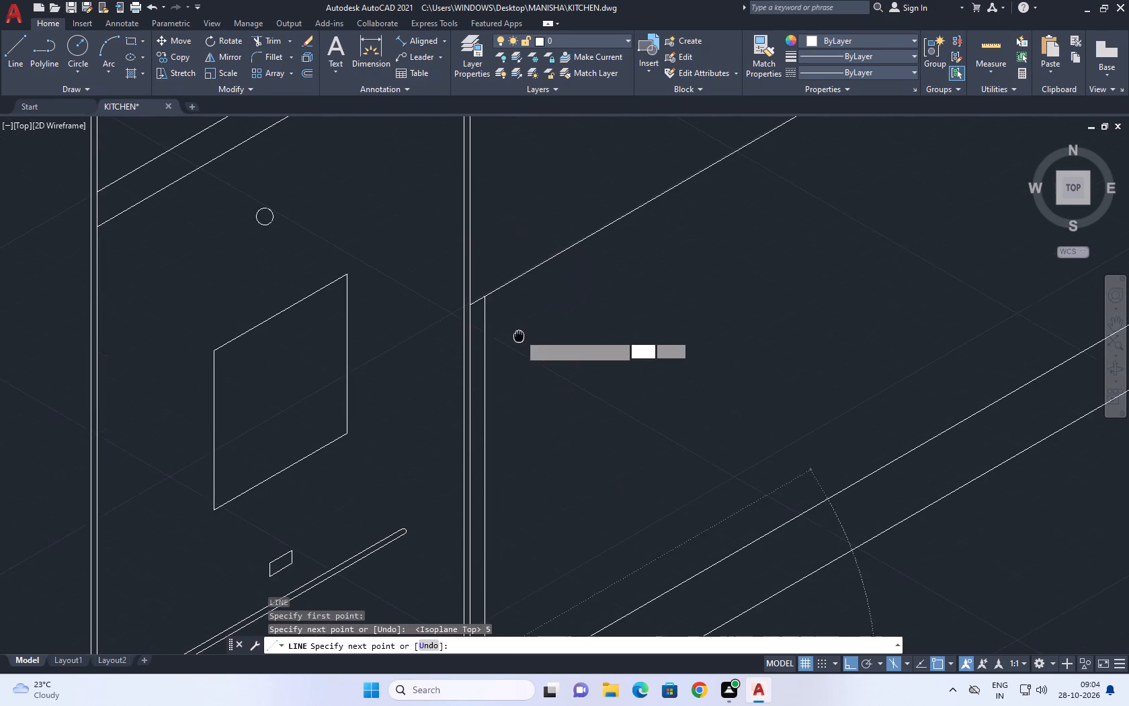
{"action": "key", "text": "F5"}
{"action": "left_click", "coordinate": [499, 210]}
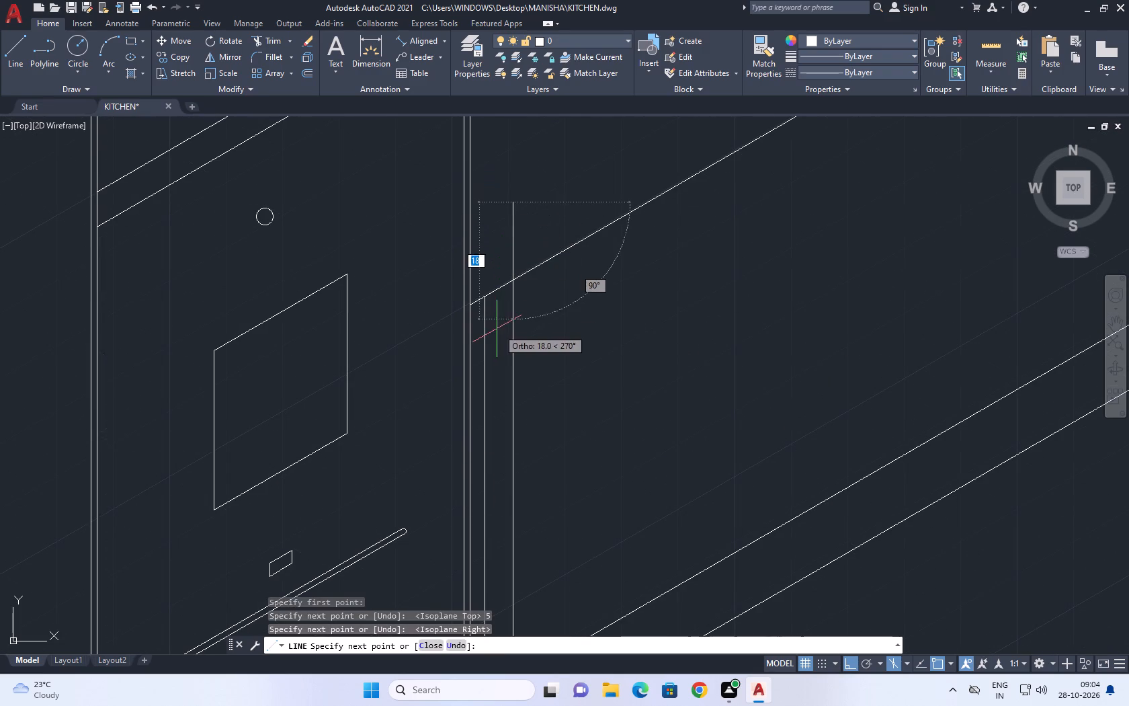
{"action": "key", "text": "Escape"}
Close the strip's top with a line along the upper division line between the two verticals.
{"action": "key", "text": "space"}
{"action": "scroll", "coordinate": [491, 310], "scroll_direction": "up", "scroll_amount": 2}
{"action": "left_click", "coordinate": [471, 273]}
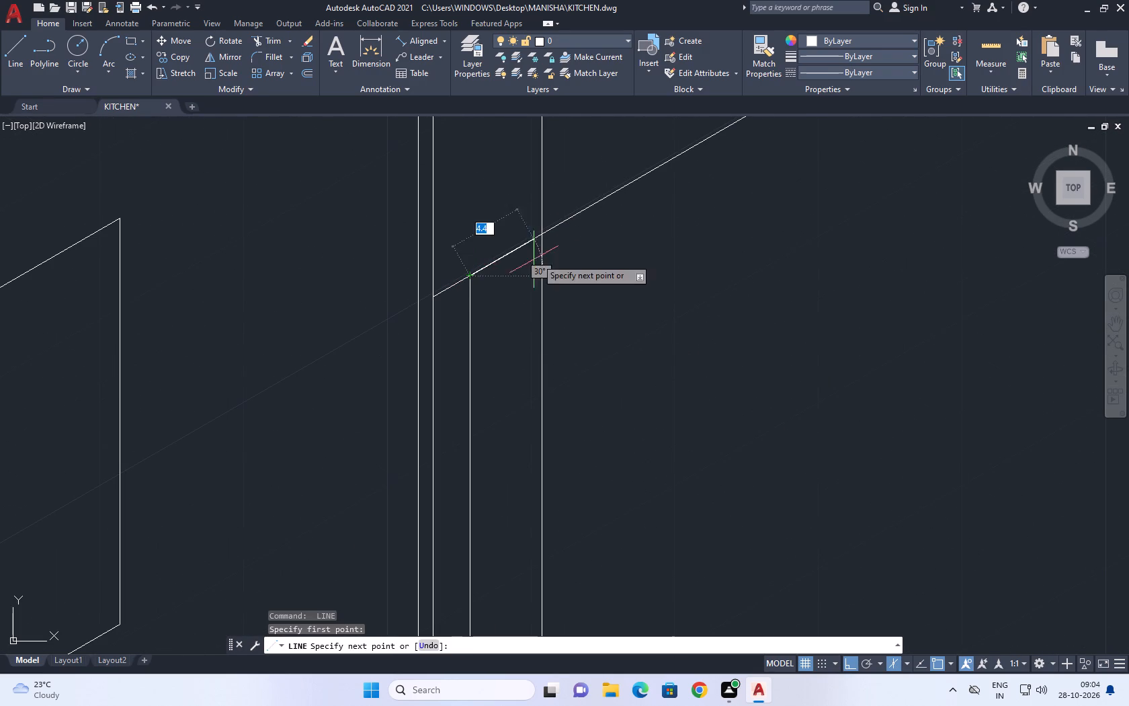
{"action": "left_click", "coordinate": [541, 236]}
{"action": "scroll", "coordinate": [583, 255], "scroll_direction": "down", "scroll_amount": 4}
{"action": "key", "text": "Escape"}
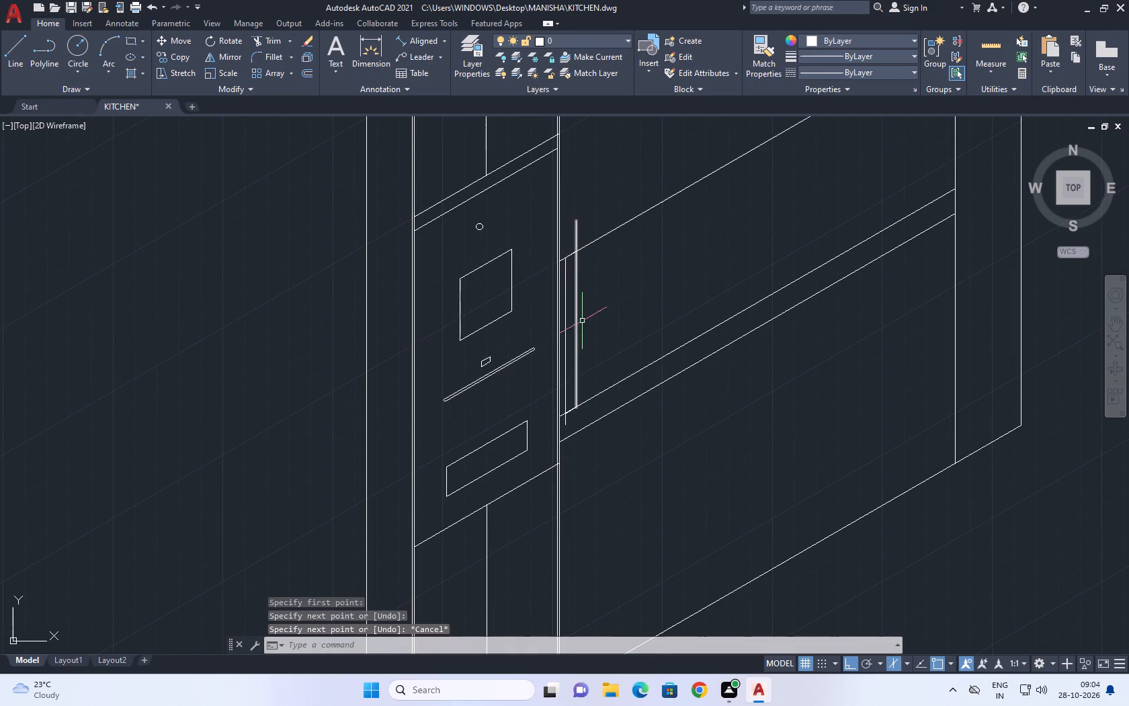
Trim the verticals' overhangs above the upper division line and below the copied line.
{"action": "key", "text": "t"}
{"action": "key", "text": "r"}
{"action": "key", "text": "space"}
{"action": "scroll", "coordinate": [570, 229], "scroll_direction": "up", "scroll_amount": 2}
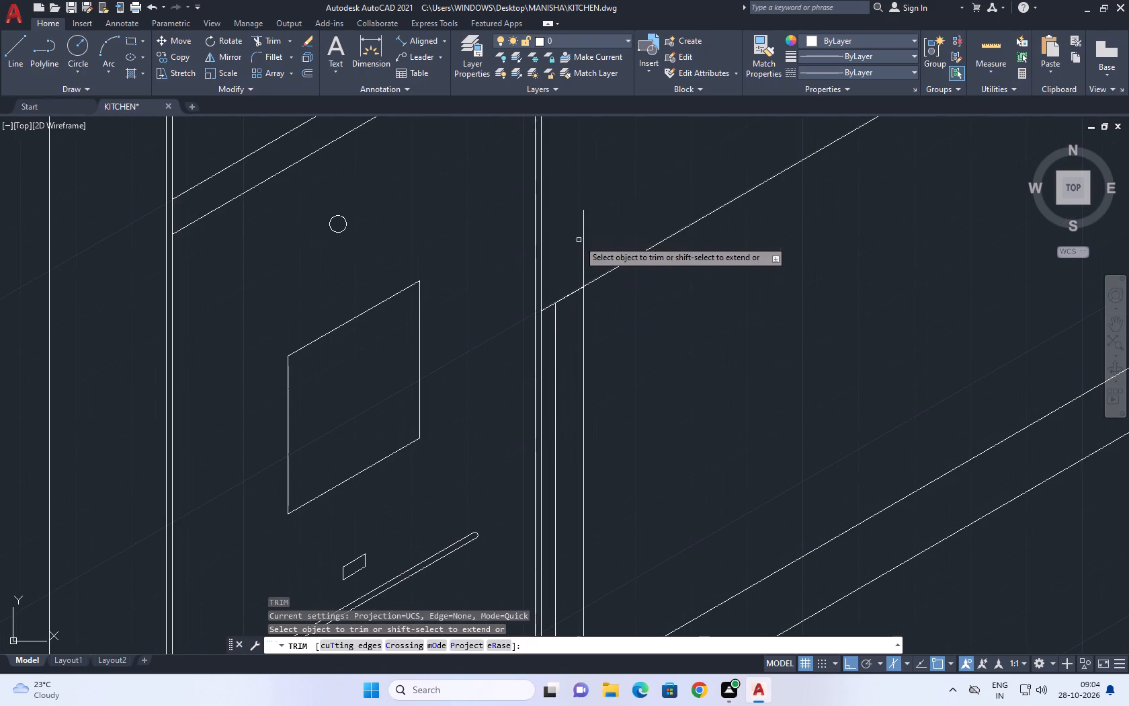
{"action": "left_click", "coordinate": [579, 240]}
{"action": "left_click_drag", "start_coordinate": [599, 228], "coordinate": [601, 222]}
{"action": "scroll", "coordinate": [604, 219], "scroll_direction": "down", "scroll_amount": 5}
{"action": "scroll", "coordinate": [604, 280], "scroll_direction": "up", "scroll_amount": 6}
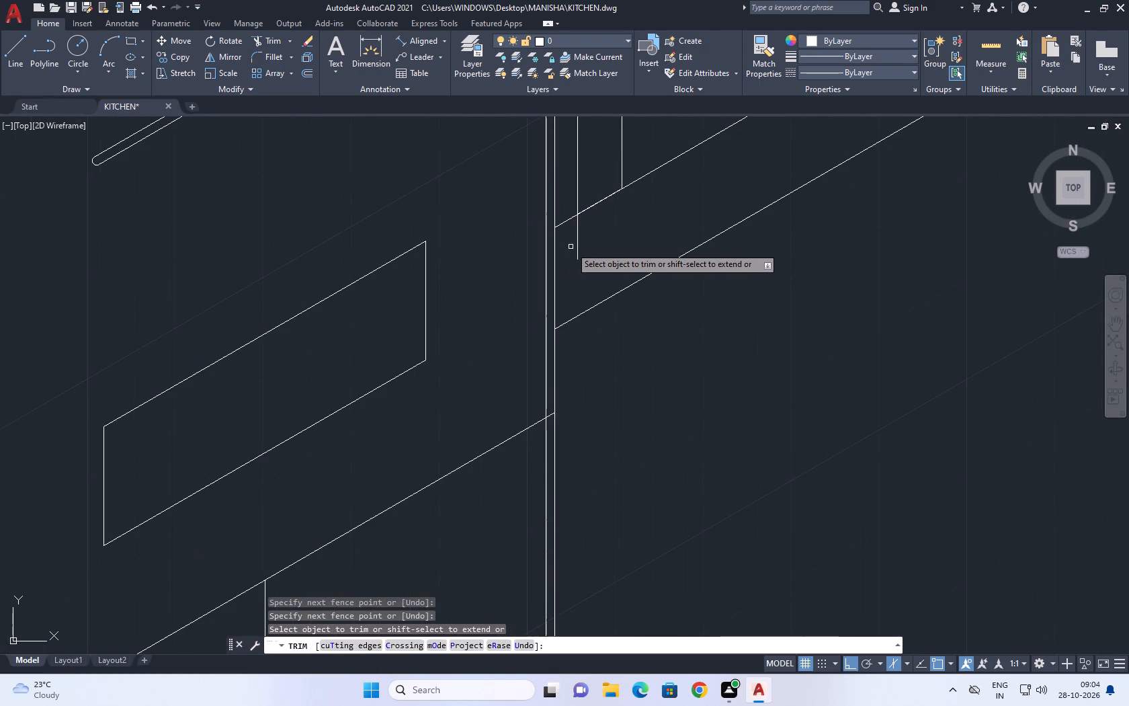
{"action": "left_click", "coordinate": [571, 246]}
{"action": "left_click", "coordinate": [589, 232]}
{"action": "scroll", "coordinate": [591, 271], "scroll_direction": "down", "scroll_amount": 5}
{"action": "key", "text": "Escape"}
Turn the four lines of the narrow strip into a block named RECTANGLE.
{"action": "middle_click_drag", "start_coordinate": [622, 240], "coordinate": [603, 331]}
{"action": "scroll", "coordinate": [577, 237], "scroll_direction": "up", "scroll_amount": 2}
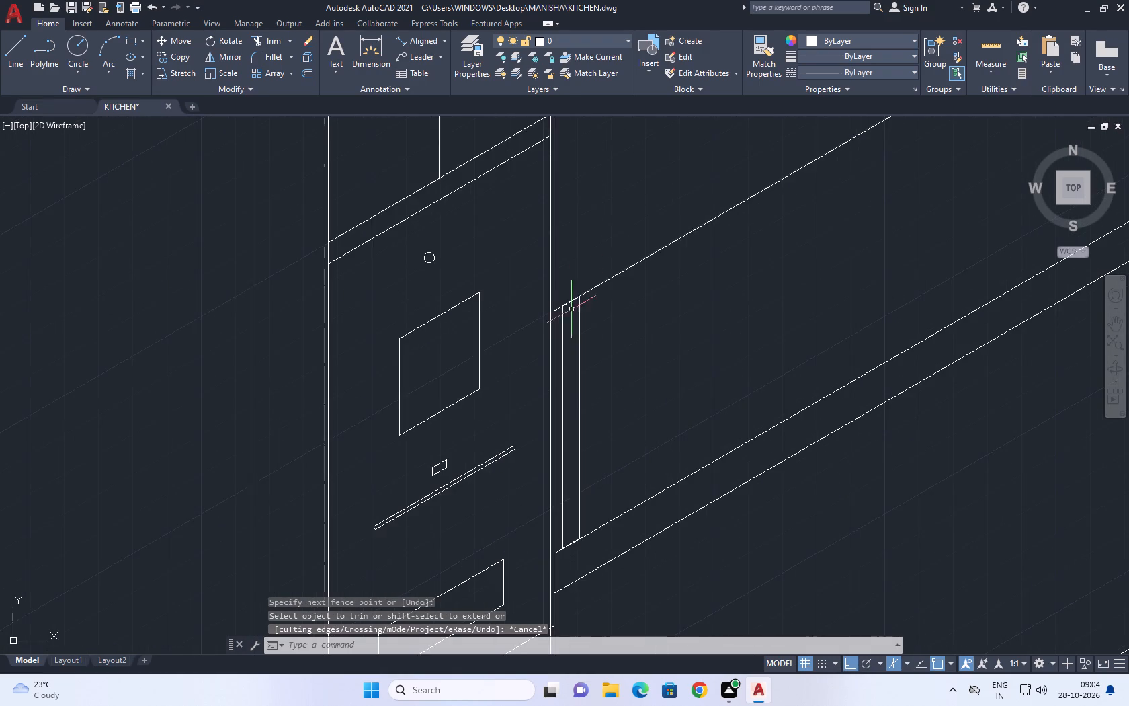
{"action": "scroll", "coordinate": [564, 315], "scroll_direction": "up", "scroll_amount": 3}
{"action": "scroll", "coordinate": [529, 270], "scroll_direction": "up", "scroll_amount": 5}
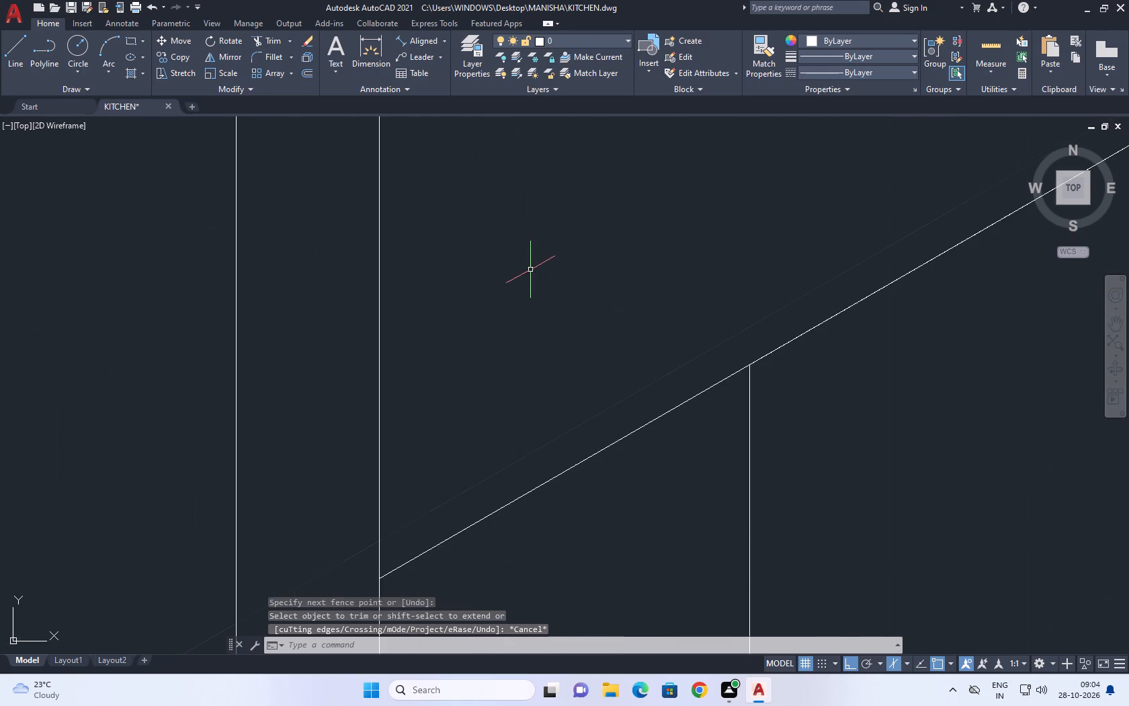
{"action": "scroll", "coordinate": [608, 161], "scroll_direction": "down", "scroll_amount": 6}
{"action": "left_click", "coordinate": [611, 138]}
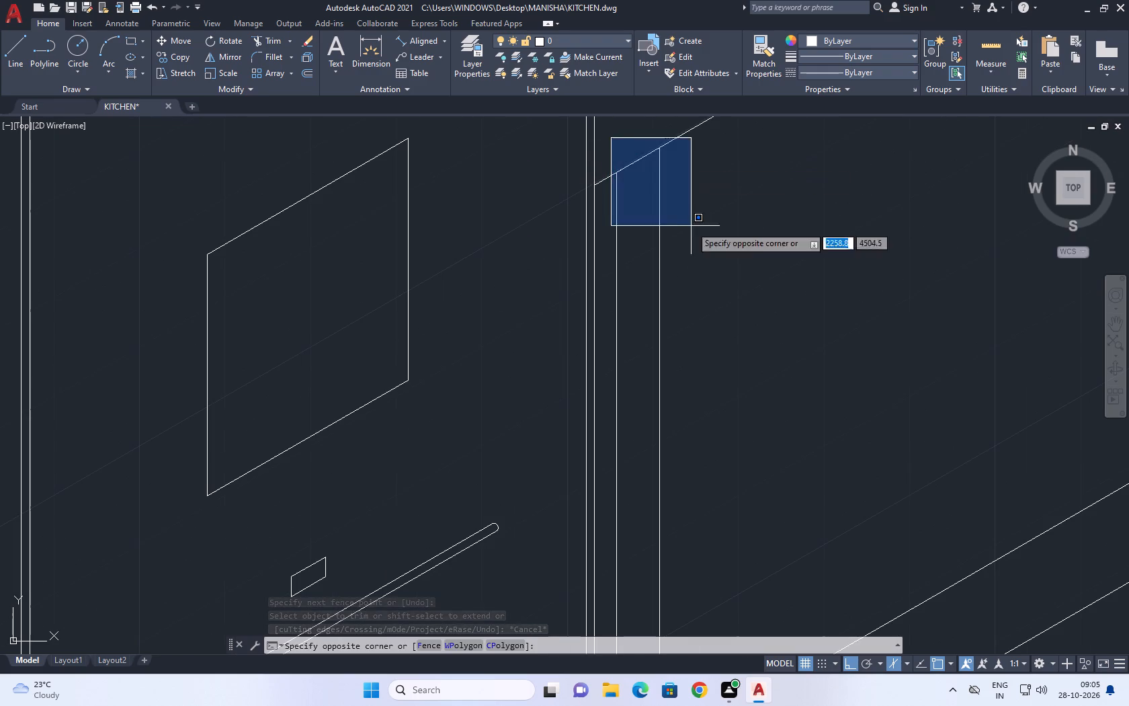
{"action": "scroll", "coordinate": [696, 282], "scroll_direction": "down", "scroll_amount": 2}
{"action": "left_click", "coordinate": [698, 492]}
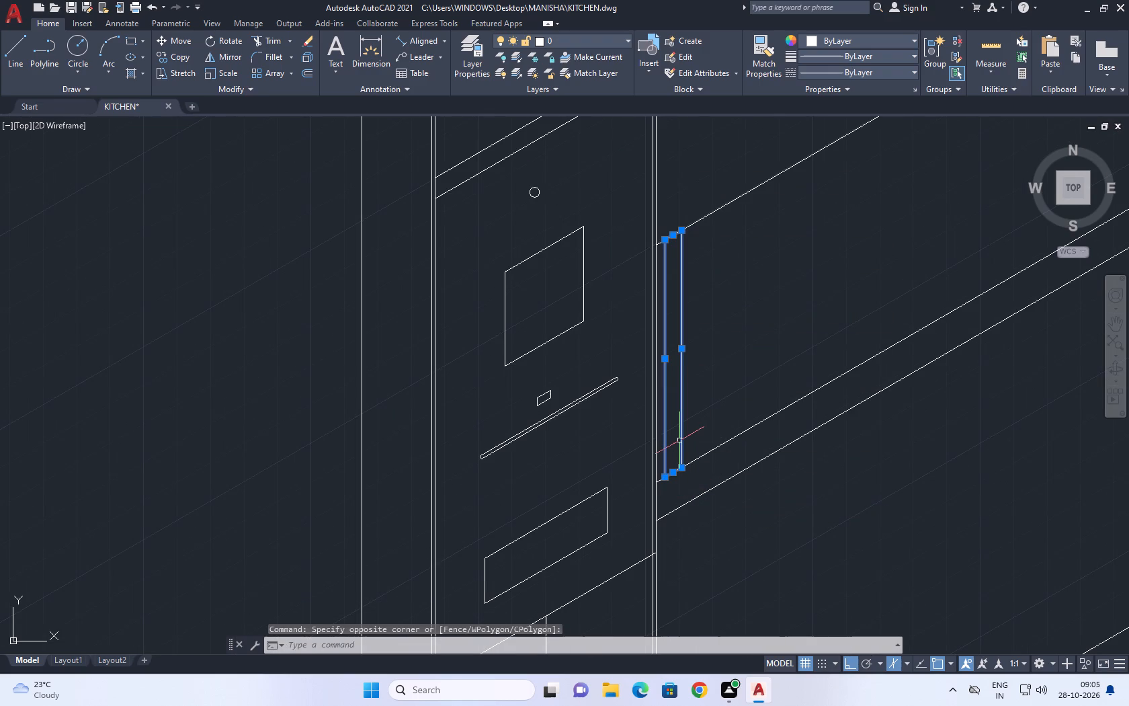
{"action": "key", "text": "b"}
{"action": "key", "text": "space"}
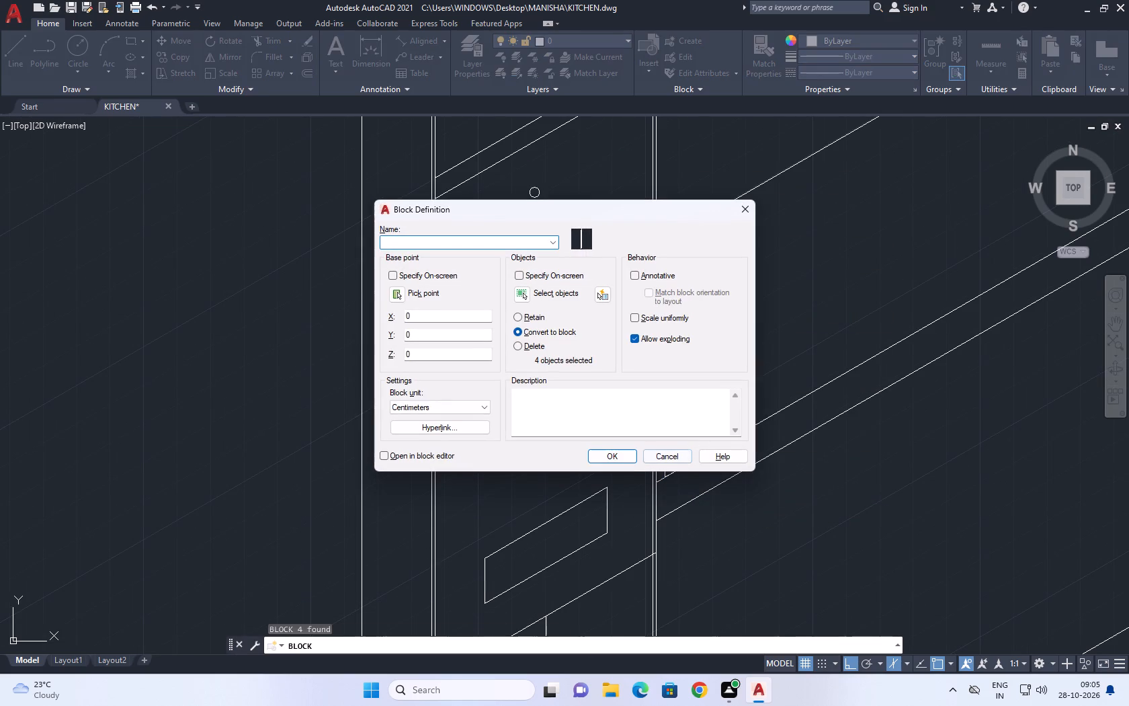
{"action": "type", "text": "RE"}
{"action": "key", "text": "c"}
{"action": "key", "text": "t"}
{"action": "key", "text": "a"}
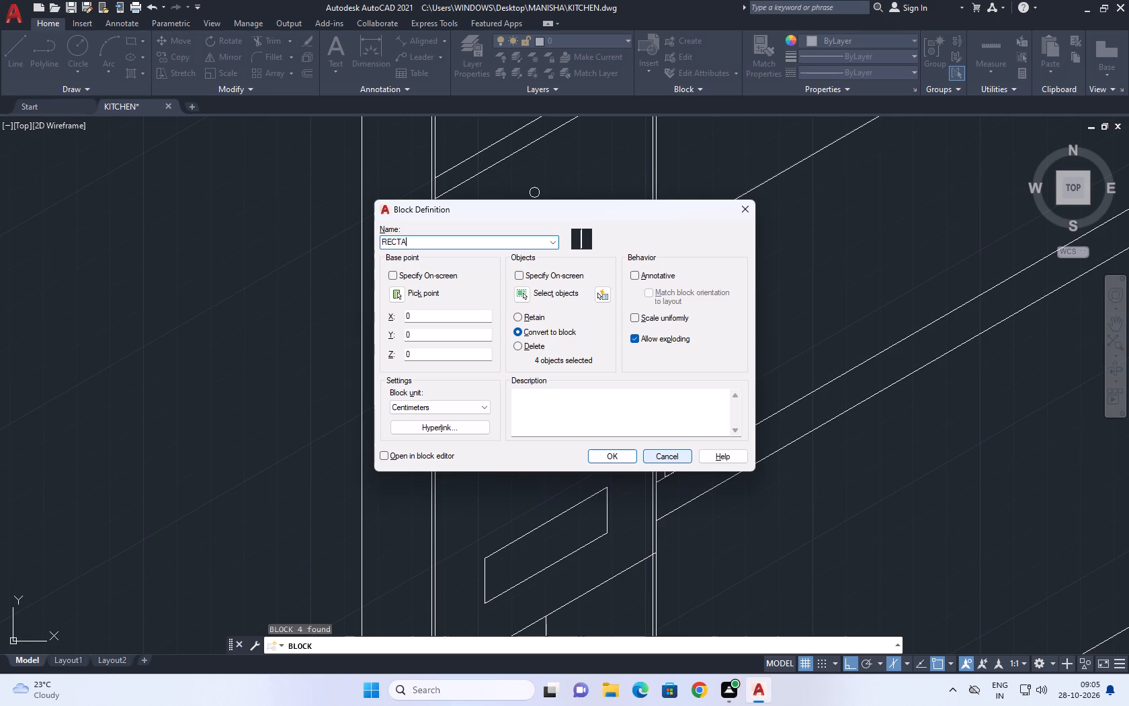
{"action": "key", "text": "n"}
{"action": "key", "text": "g"}
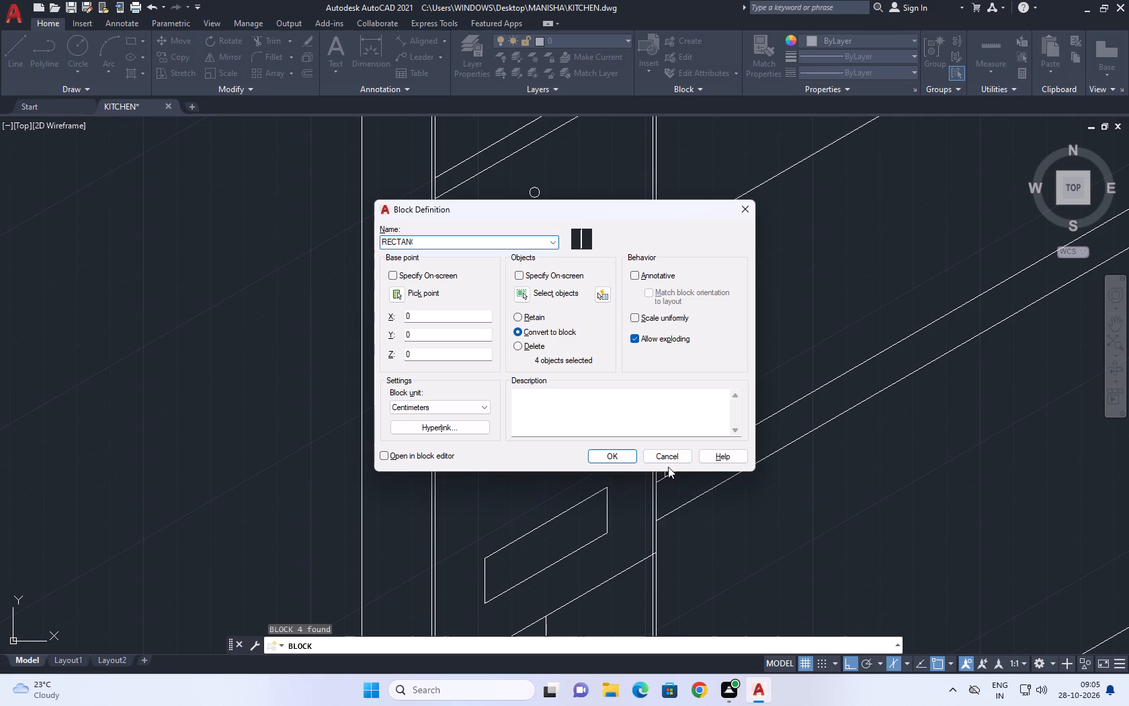
{"action": "type", "text": "KL"}
{"action": "type", "text": "R"}
{"action": "key", "text": "space"}
{"action": "key", "text": "BackSpace"}
{"action": "key", "text": "BackSpace"}
{"action": "key", "text": "BackSpace"}
{"action": "key", "text": "BackSpace"}
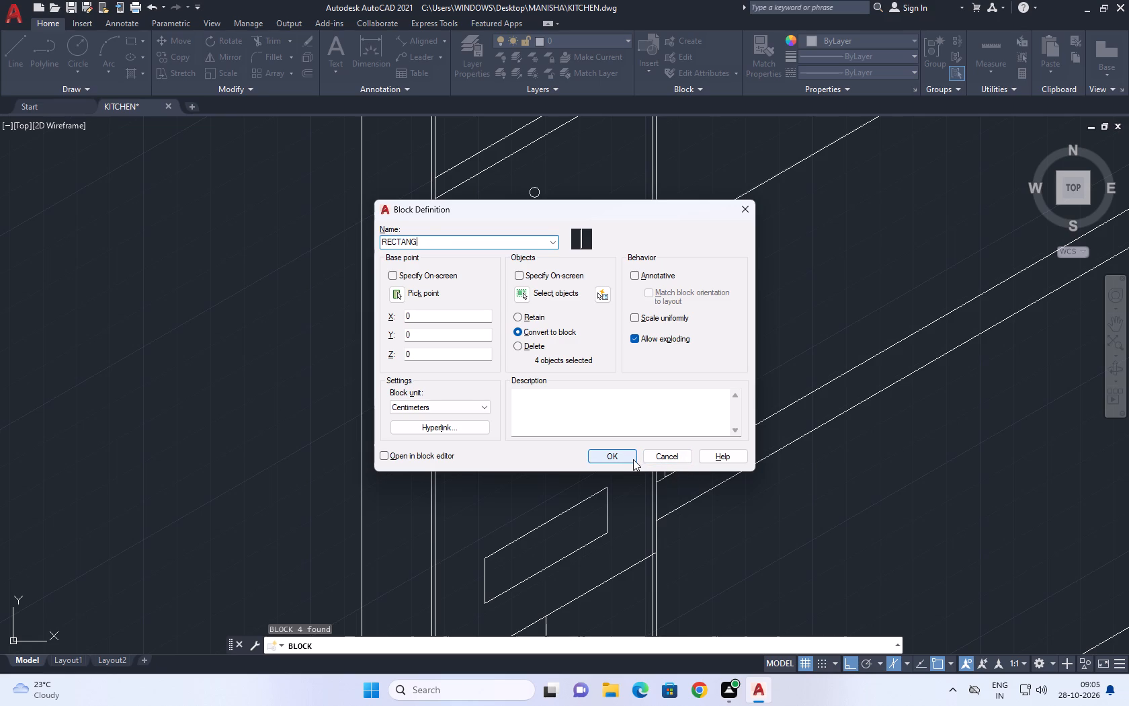
{"action": "key", "text": "l"}
{"action": "key", "text": "e"}
{"action": "key", "text": "space"}
{"action": "left_click", "coordinate": [615, 461]}
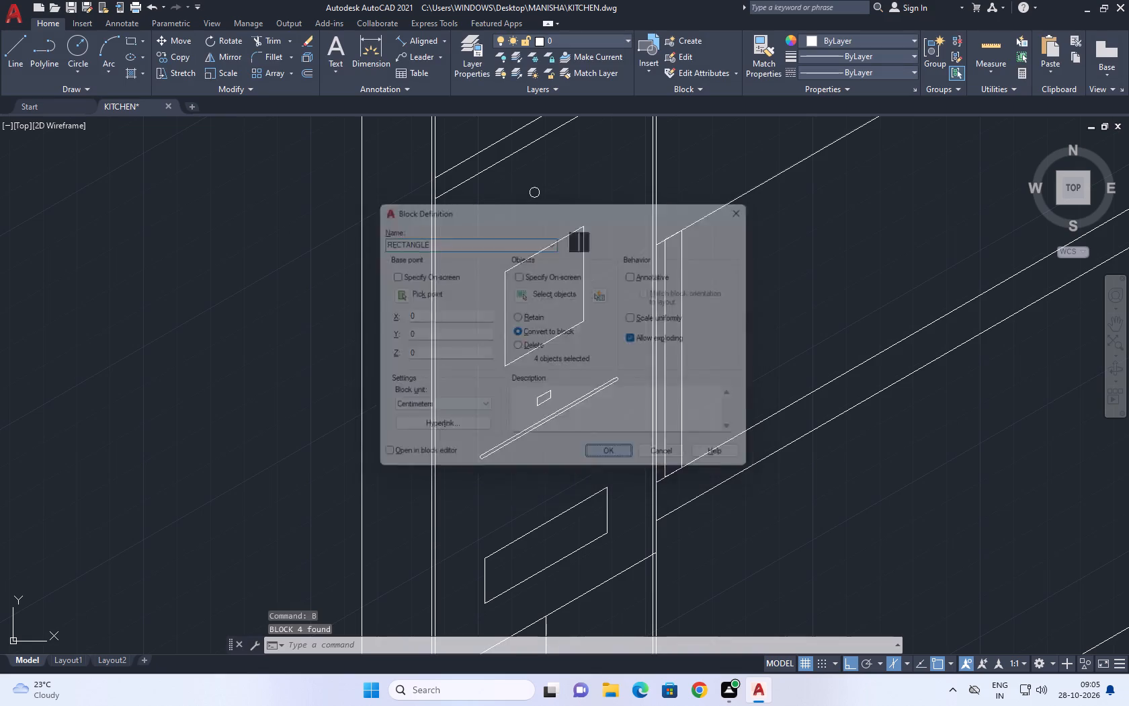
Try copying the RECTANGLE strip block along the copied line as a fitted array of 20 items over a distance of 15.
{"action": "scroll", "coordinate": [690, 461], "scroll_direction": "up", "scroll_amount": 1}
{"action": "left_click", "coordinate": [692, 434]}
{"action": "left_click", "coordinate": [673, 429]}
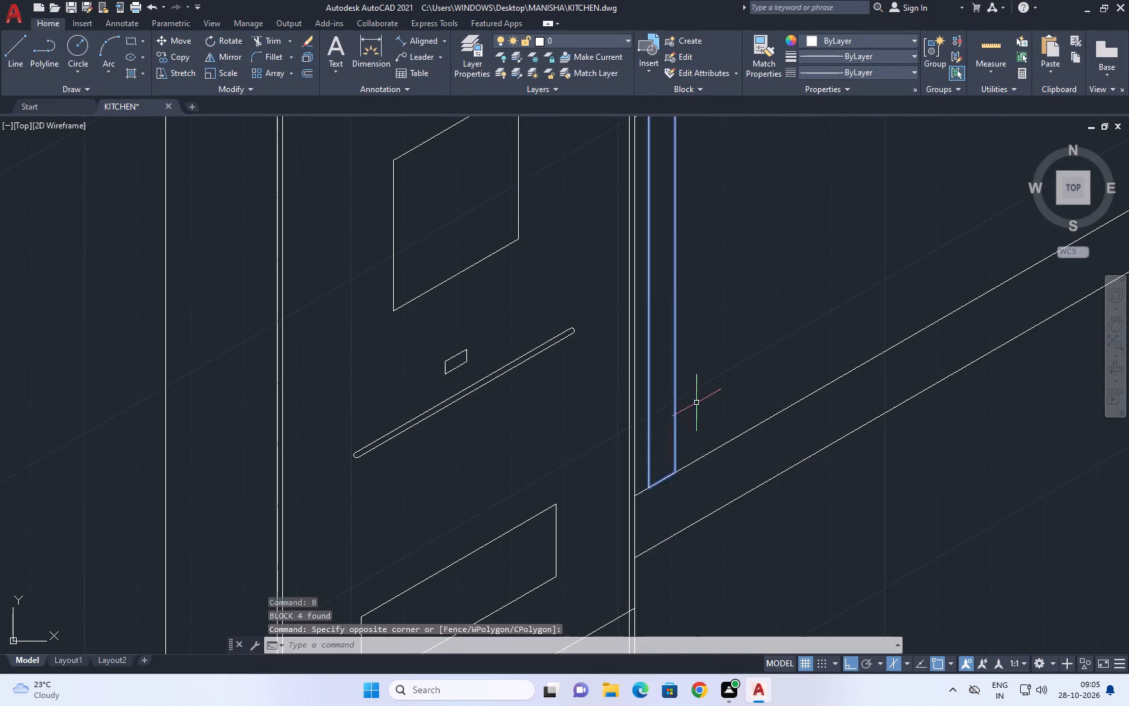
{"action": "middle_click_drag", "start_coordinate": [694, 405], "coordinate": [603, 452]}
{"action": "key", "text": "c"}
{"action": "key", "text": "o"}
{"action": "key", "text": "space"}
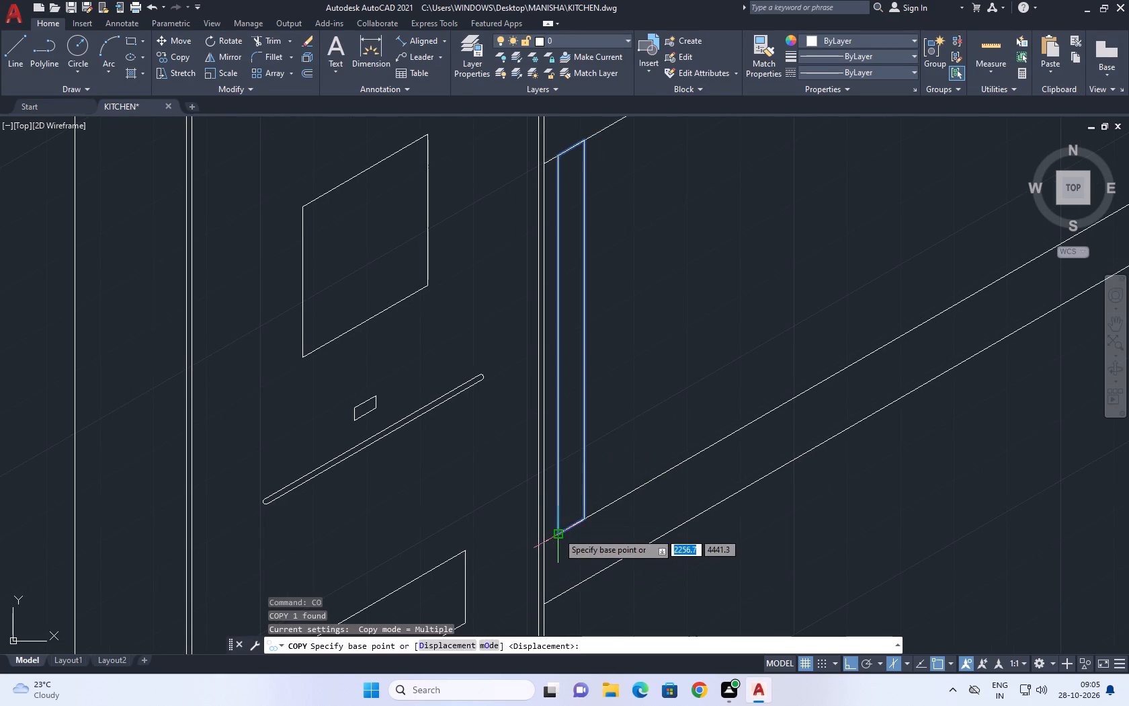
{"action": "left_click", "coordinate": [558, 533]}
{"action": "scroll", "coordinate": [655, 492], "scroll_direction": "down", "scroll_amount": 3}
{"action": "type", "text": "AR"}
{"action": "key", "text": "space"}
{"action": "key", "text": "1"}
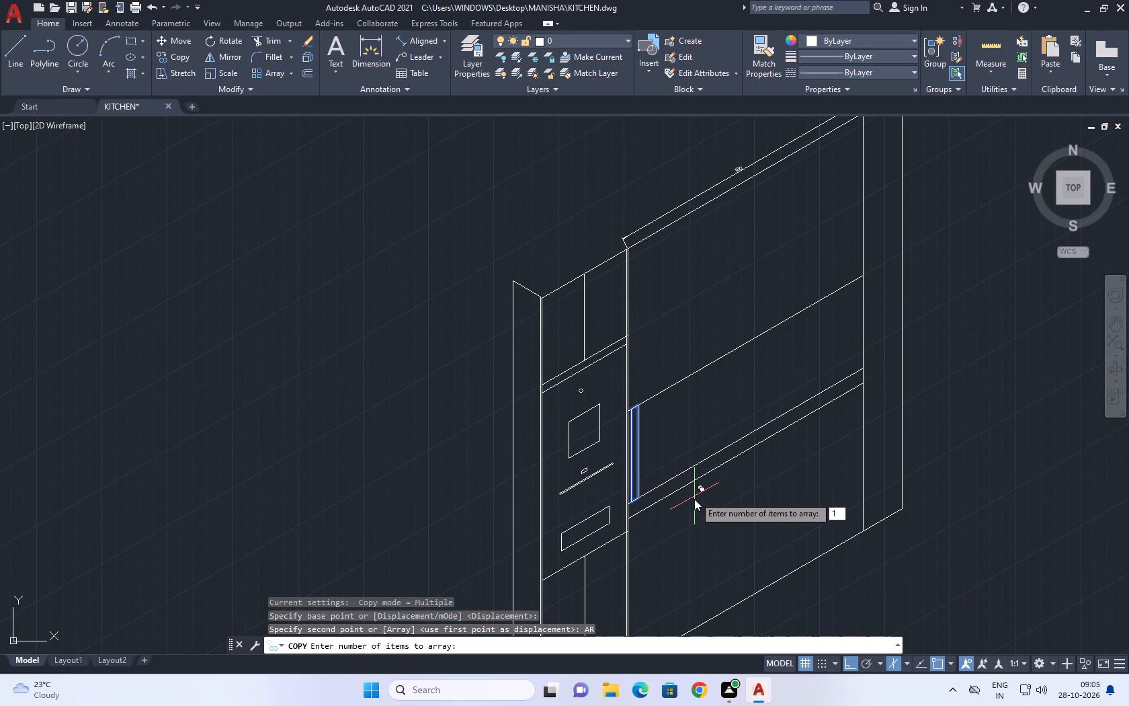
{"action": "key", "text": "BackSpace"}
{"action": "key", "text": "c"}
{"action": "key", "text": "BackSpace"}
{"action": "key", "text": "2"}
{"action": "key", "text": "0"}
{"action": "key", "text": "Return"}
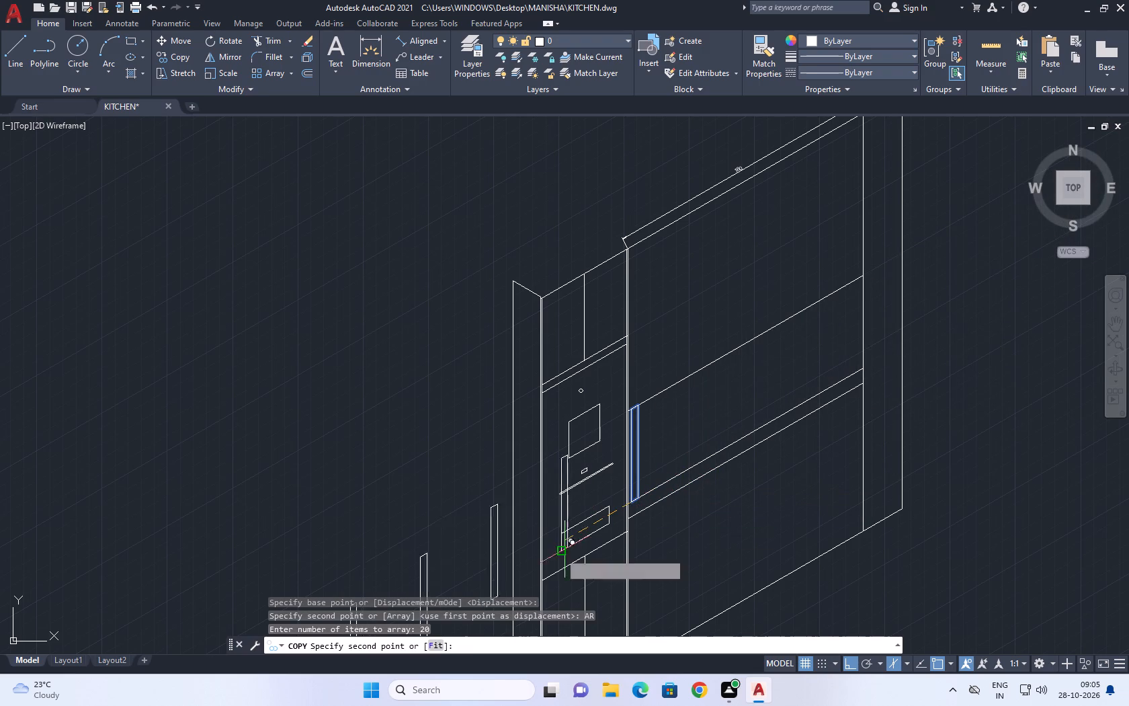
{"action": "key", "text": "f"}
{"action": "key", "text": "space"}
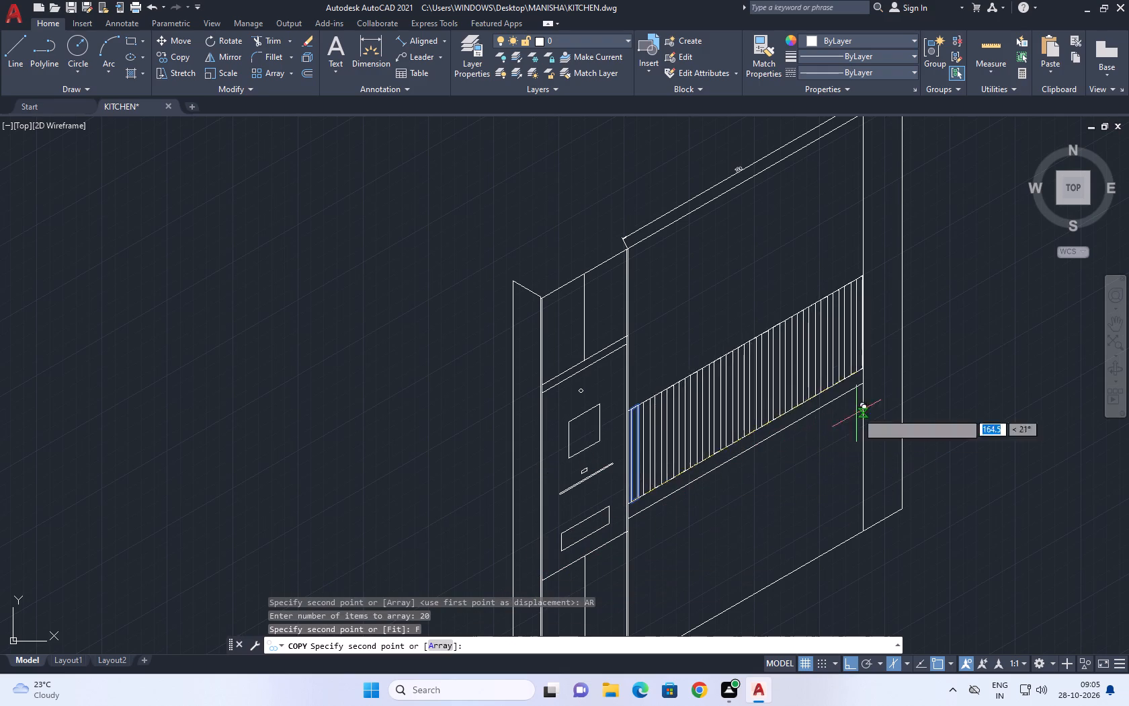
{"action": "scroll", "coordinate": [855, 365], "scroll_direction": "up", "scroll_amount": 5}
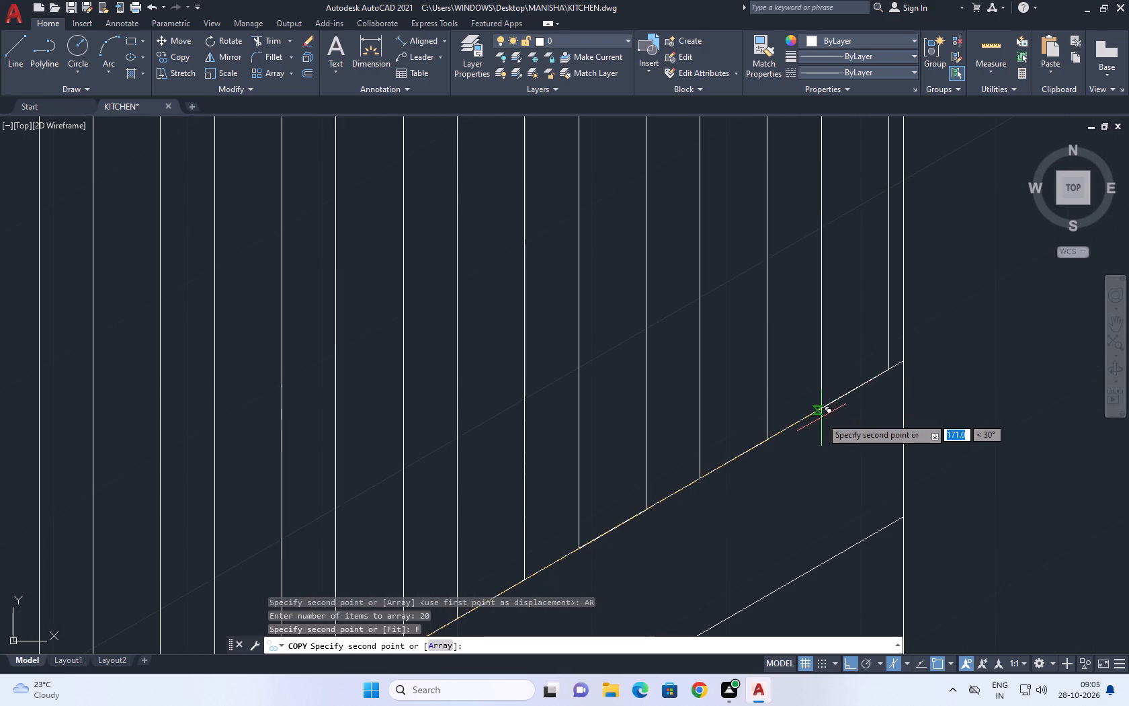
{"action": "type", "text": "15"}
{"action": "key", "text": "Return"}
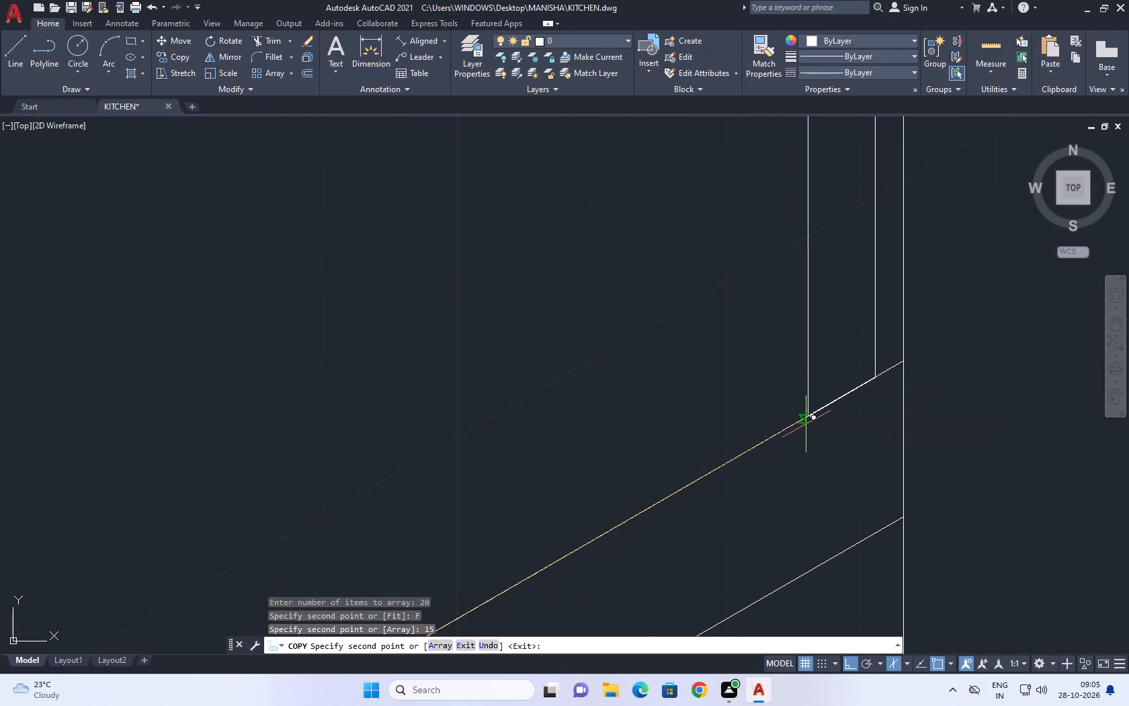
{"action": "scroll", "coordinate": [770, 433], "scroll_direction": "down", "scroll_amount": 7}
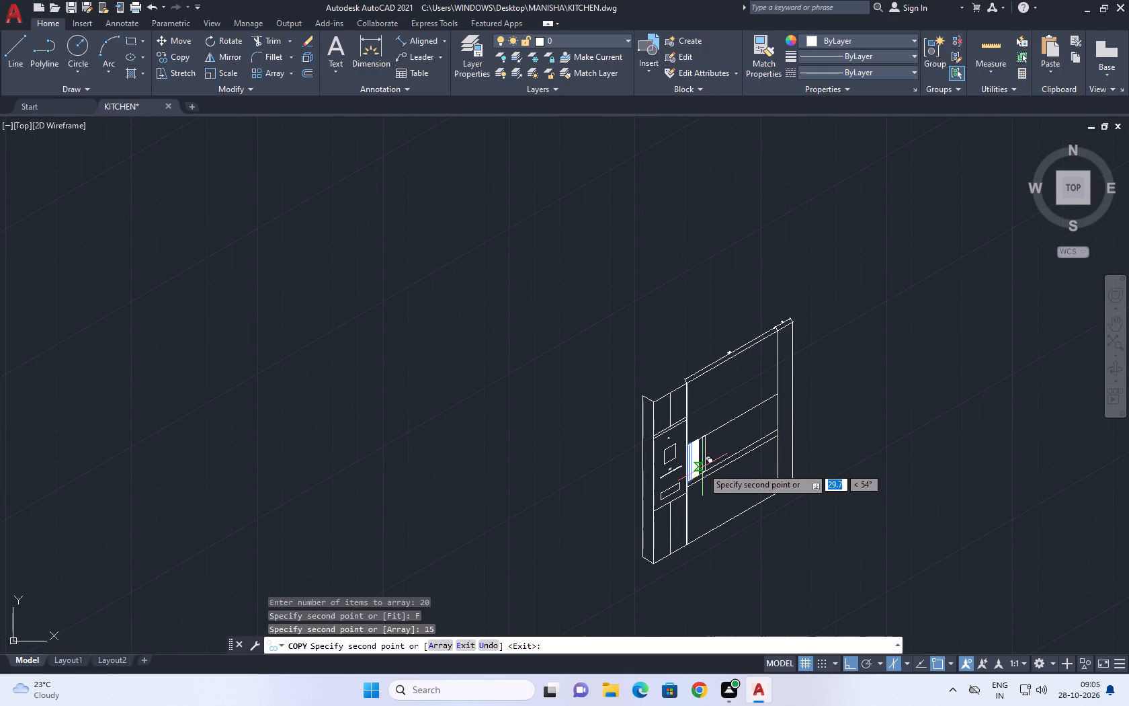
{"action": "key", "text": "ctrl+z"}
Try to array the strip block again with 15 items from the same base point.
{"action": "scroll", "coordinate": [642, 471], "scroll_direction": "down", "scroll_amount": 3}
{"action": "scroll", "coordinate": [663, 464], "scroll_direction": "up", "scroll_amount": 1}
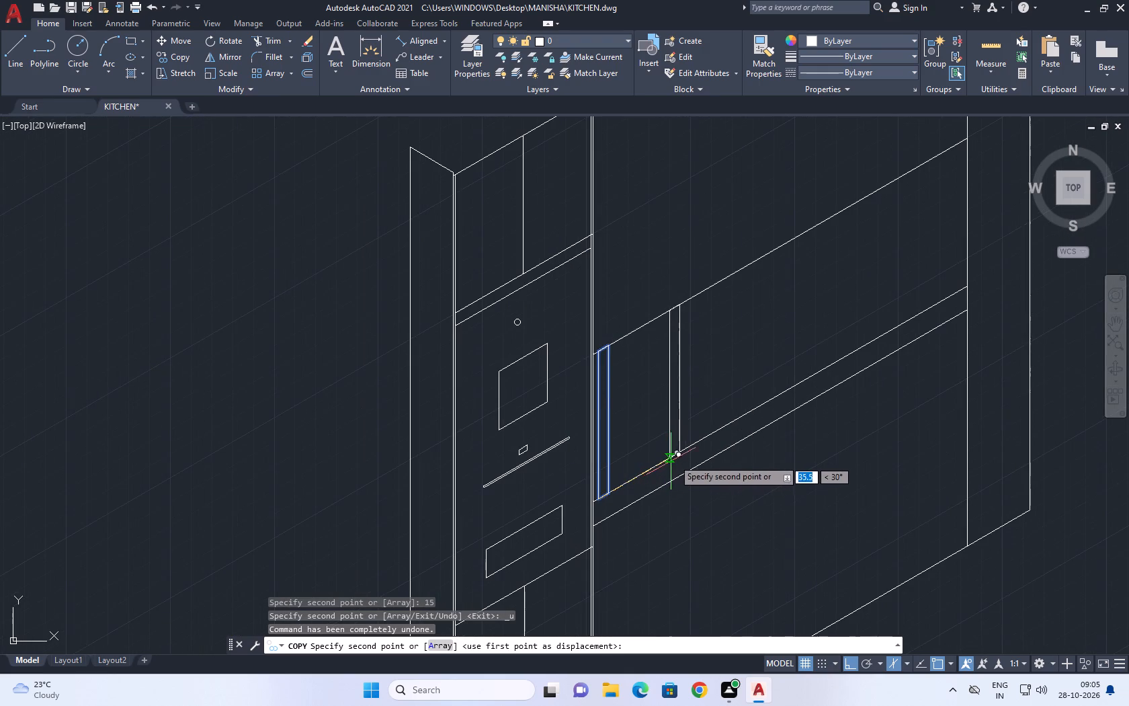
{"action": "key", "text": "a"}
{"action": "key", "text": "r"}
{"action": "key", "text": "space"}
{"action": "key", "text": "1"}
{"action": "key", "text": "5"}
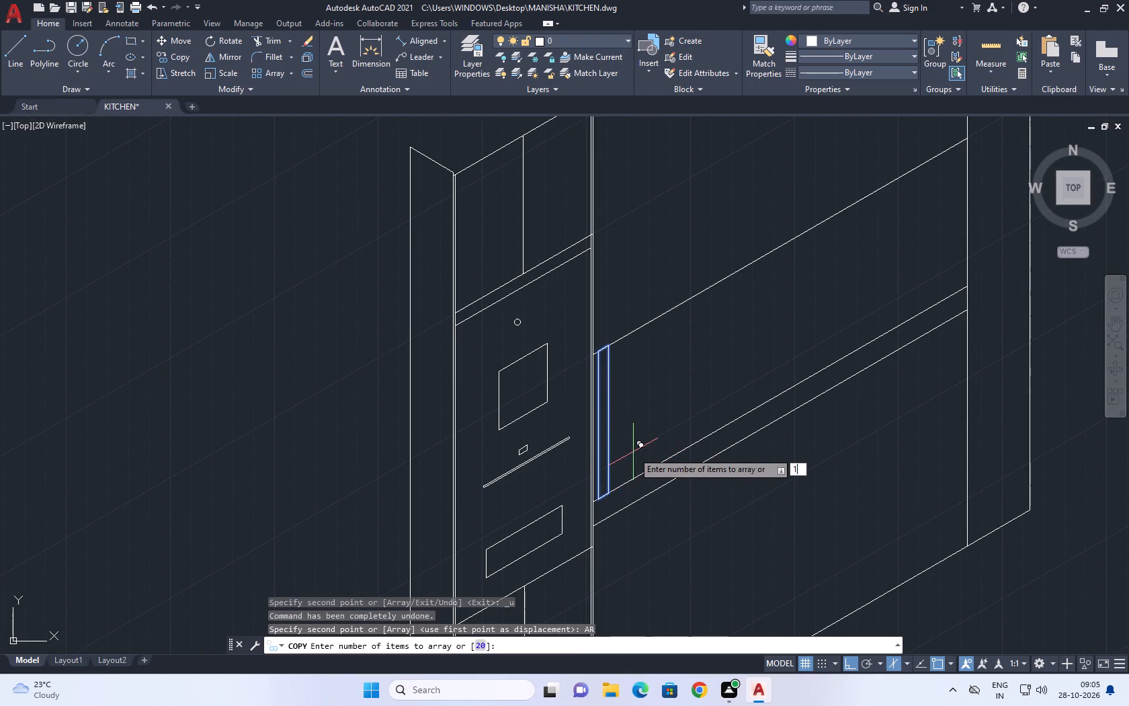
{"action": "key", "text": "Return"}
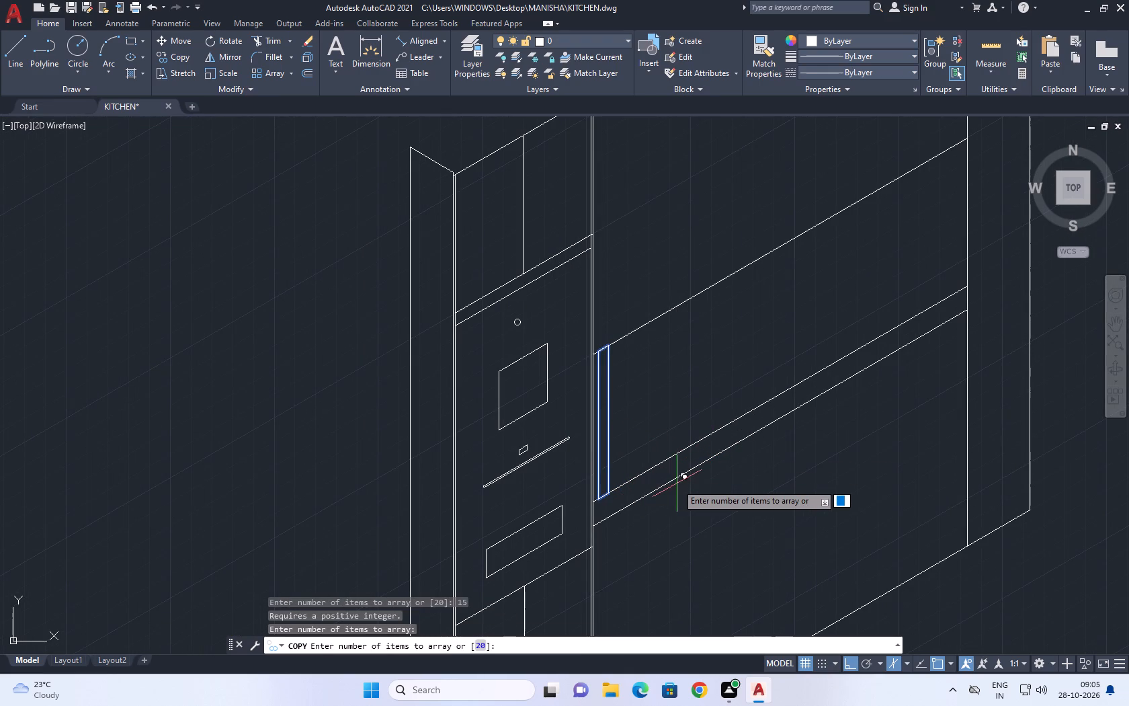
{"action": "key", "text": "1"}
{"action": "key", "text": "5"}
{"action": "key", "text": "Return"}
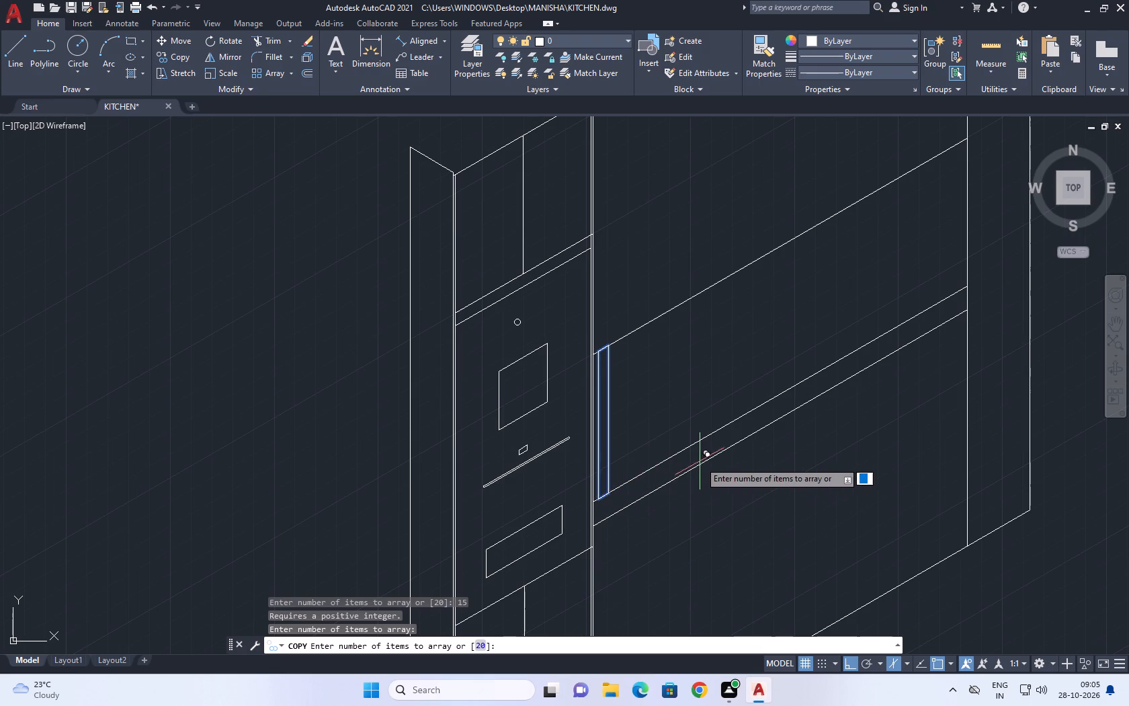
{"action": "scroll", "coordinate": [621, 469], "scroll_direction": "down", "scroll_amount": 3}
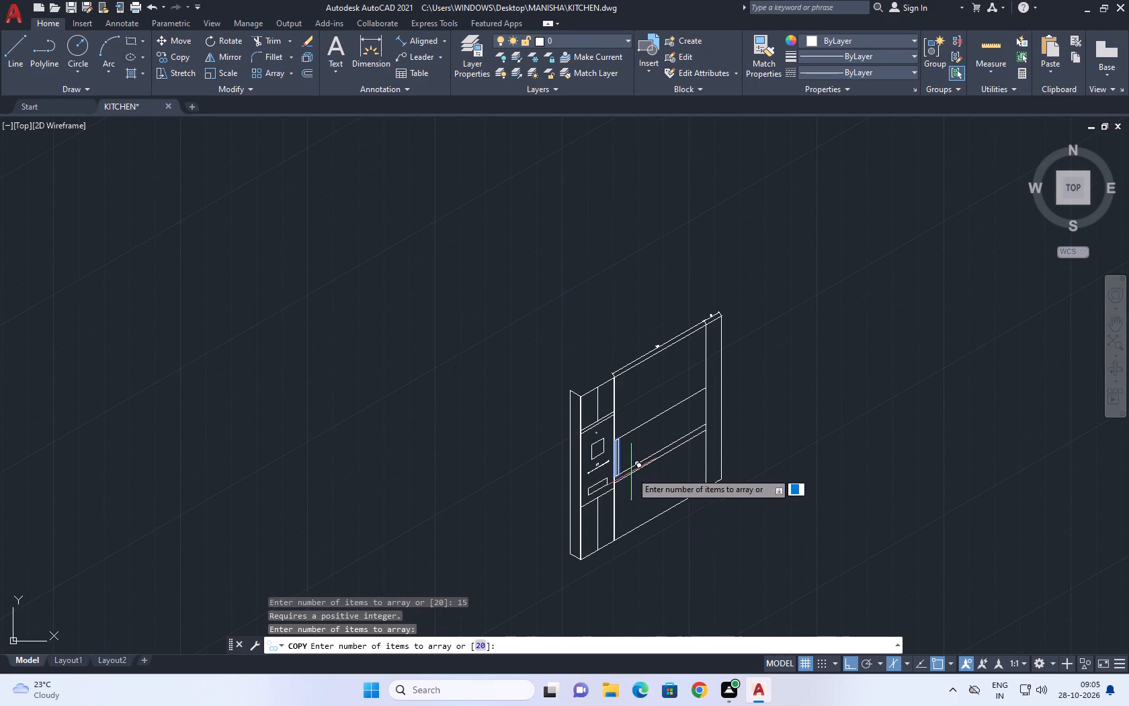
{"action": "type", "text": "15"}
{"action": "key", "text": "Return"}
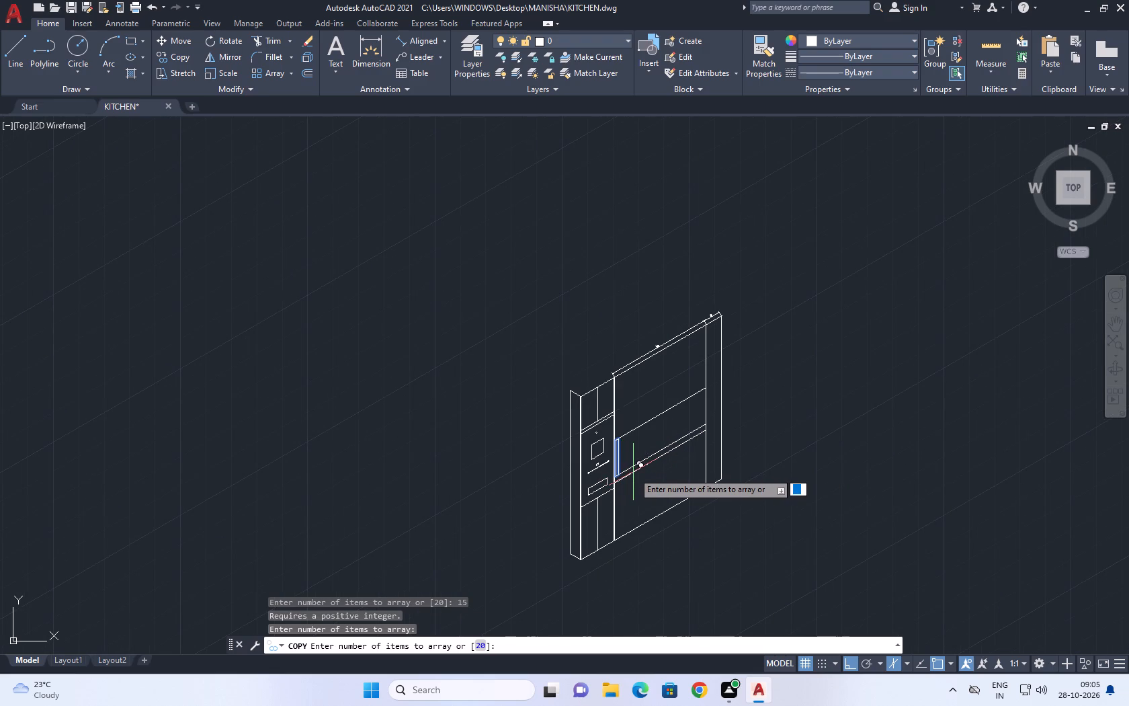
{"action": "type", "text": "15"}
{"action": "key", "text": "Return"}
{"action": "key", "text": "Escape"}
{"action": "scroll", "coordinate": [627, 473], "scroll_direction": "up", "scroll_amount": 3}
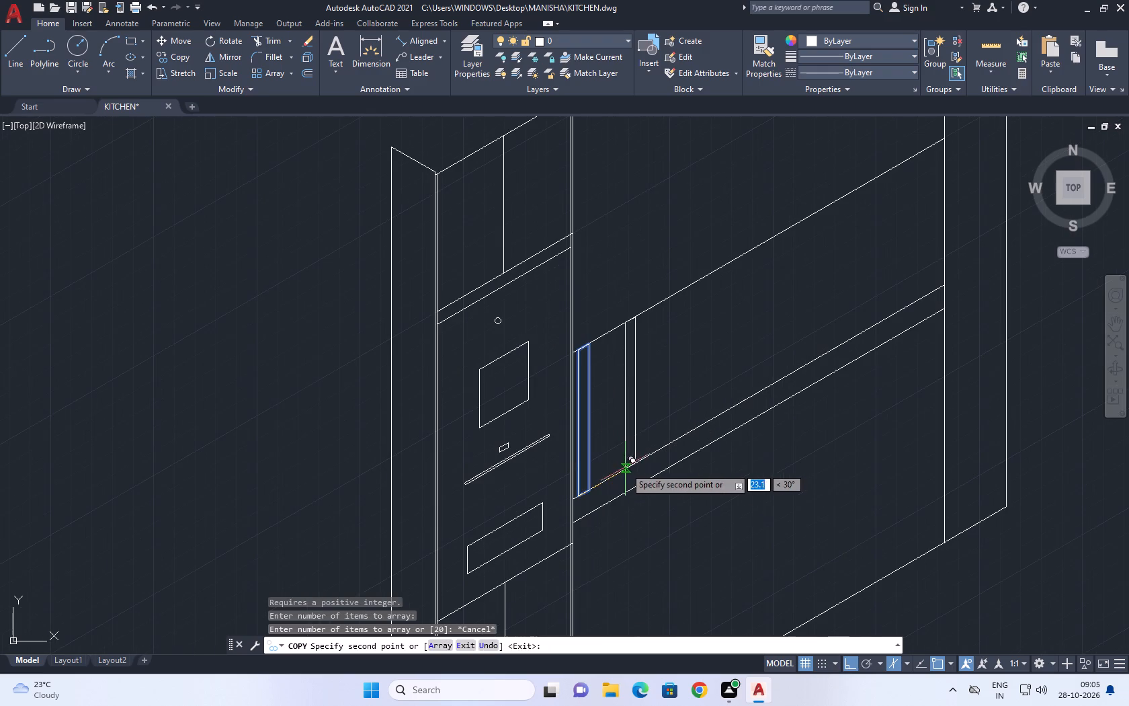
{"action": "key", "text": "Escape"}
Copy the strip block from its lower corner as a fitted array of 15 items, ending just short of the wide section's far vertical.
{"action": "scroll", "coordinate": [593, 452], "scroll_direction": "up", "scroll_amount": 2}
{"action": "left_click_drag", "start_coordinate": [589, 449], "coordinate": [582, 436]}
{"action": "left_click_drag", "start_coordinate": [569, 401], "coordinate": [569, 392]}
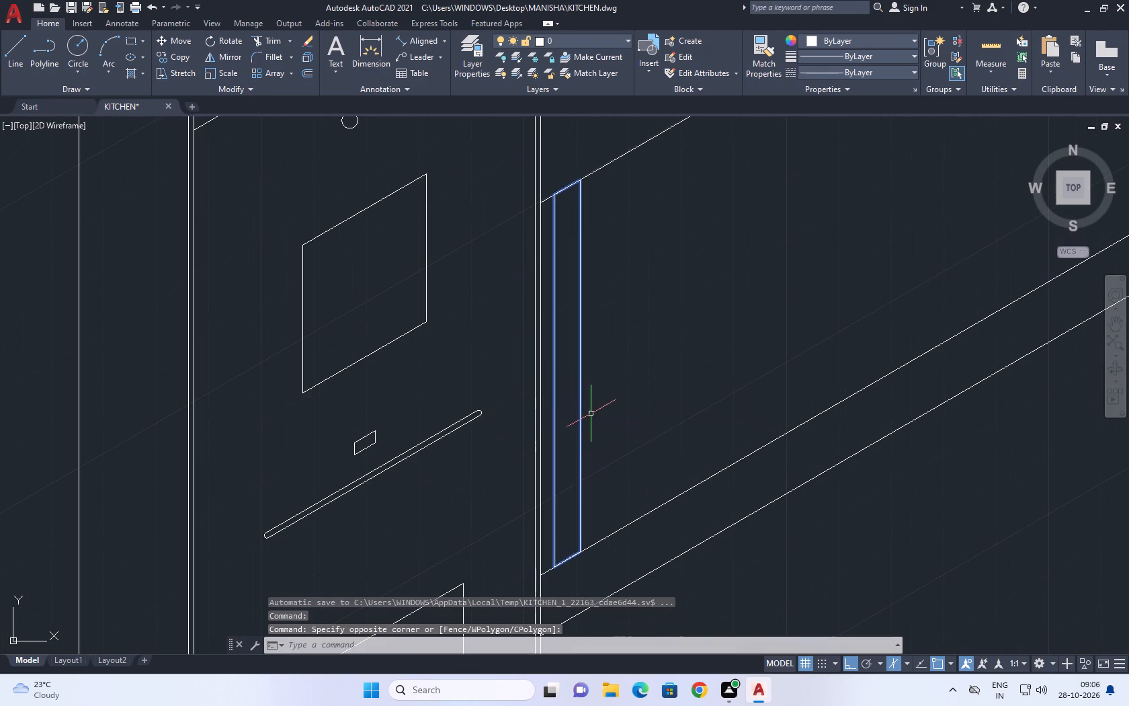
{"action": "key", "text": "c"}
{"action": "key", "text": "o"}
{"action": "key", "text": "space"}
{"action": "middle_click_drag", "start_coordinate": [650, 473], "coordinate": [571, 426]}
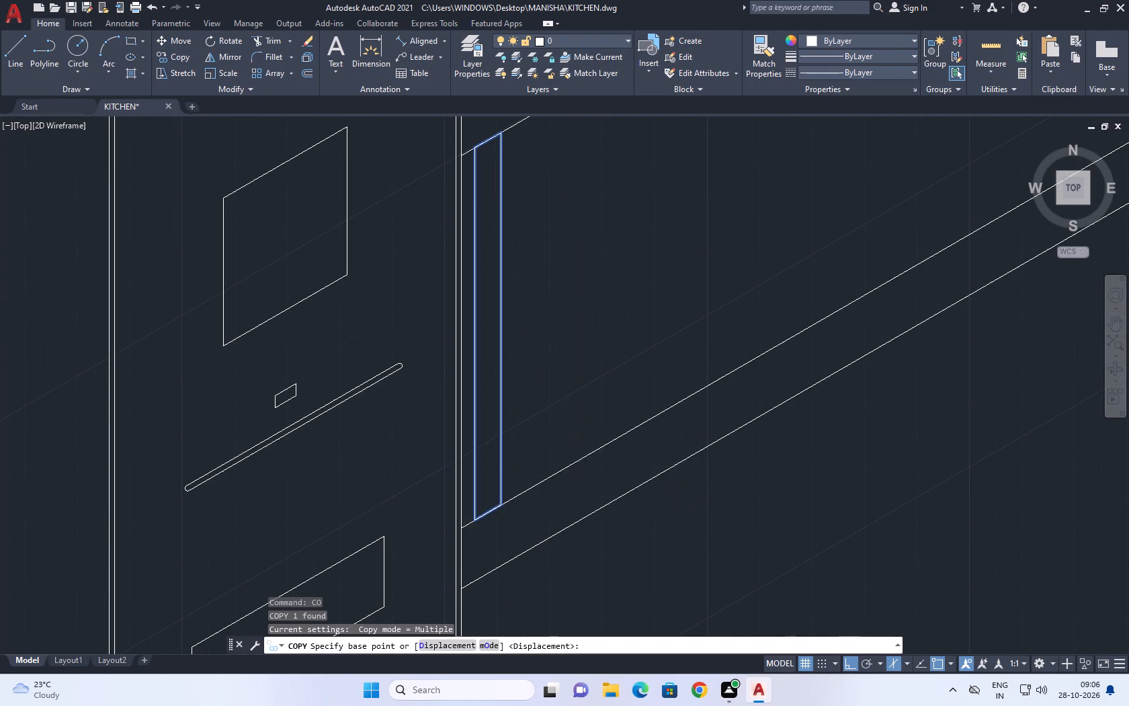
{"action": "left_click", "coordinate": [472, 518]}
{"action": "key", "text": "a"}
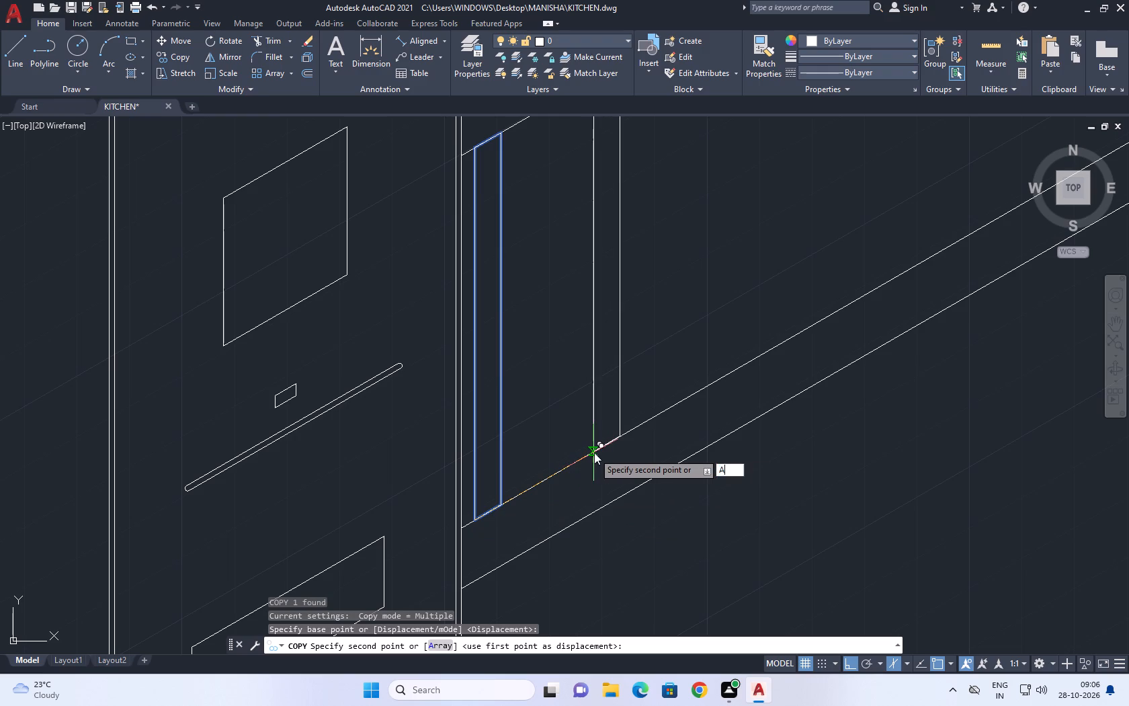
{"action": "type", "text": "R"}
{"action": "key", "text": "space"}
{"action": "key", "text": "1"}
{"action": "key", "text": "5"}
{"action": "key", "text": "space"}
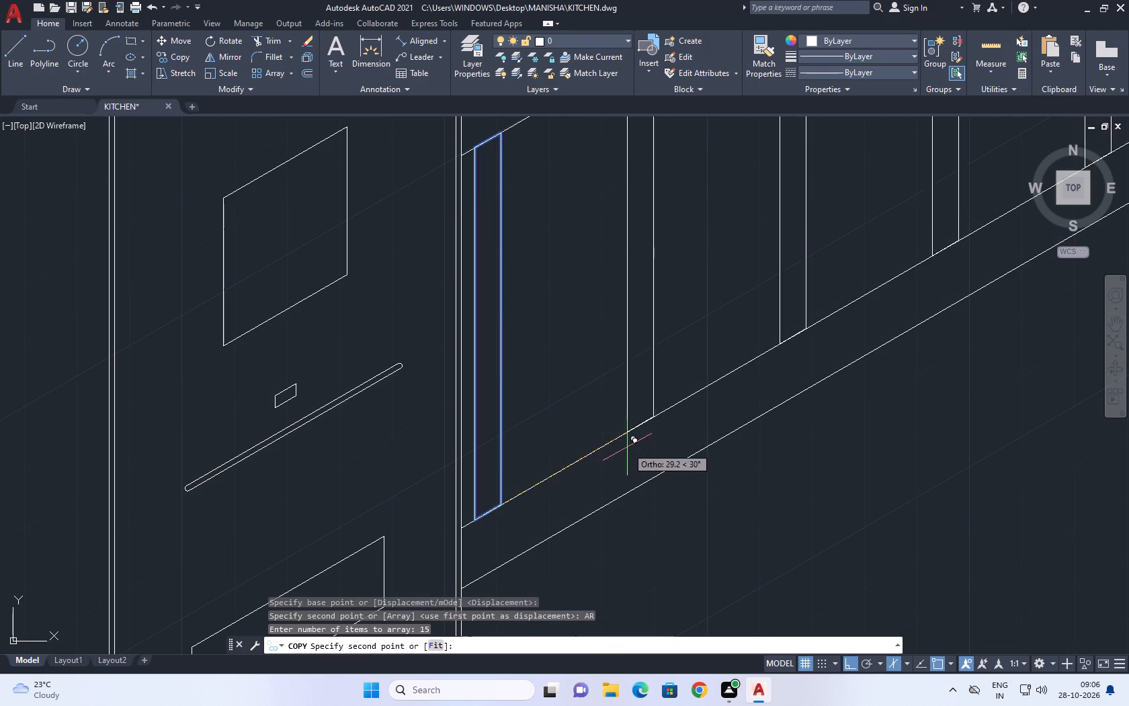
{"action": "scroll", "coordinate": [616, 451], "scroll_direction": "down", "scroll_amount": 2}
{"action": "type", "text": "F"}
{"action": "key", "text": "space"}
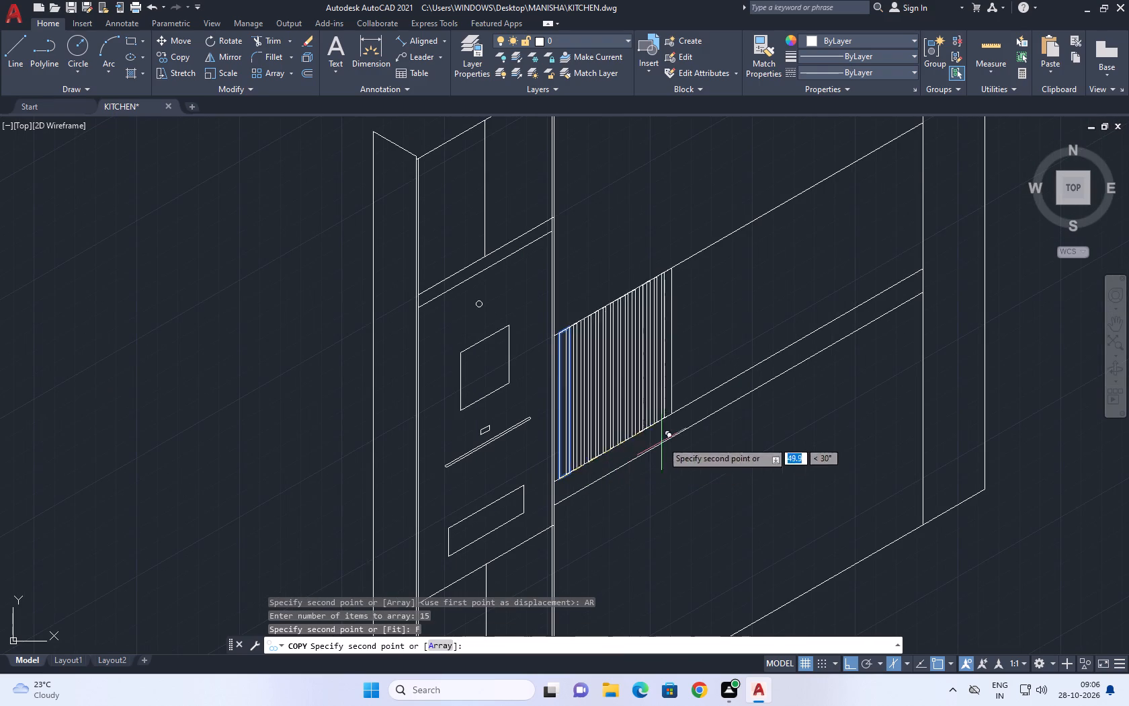
{"action": "scroll", "coordinate": [898, 262], "scroll_direction": "up", "scroll_amount": 3}
{"action": "middle_click_drag", "start_coordinate": [944, 283], "coordinate": [828, 289]}
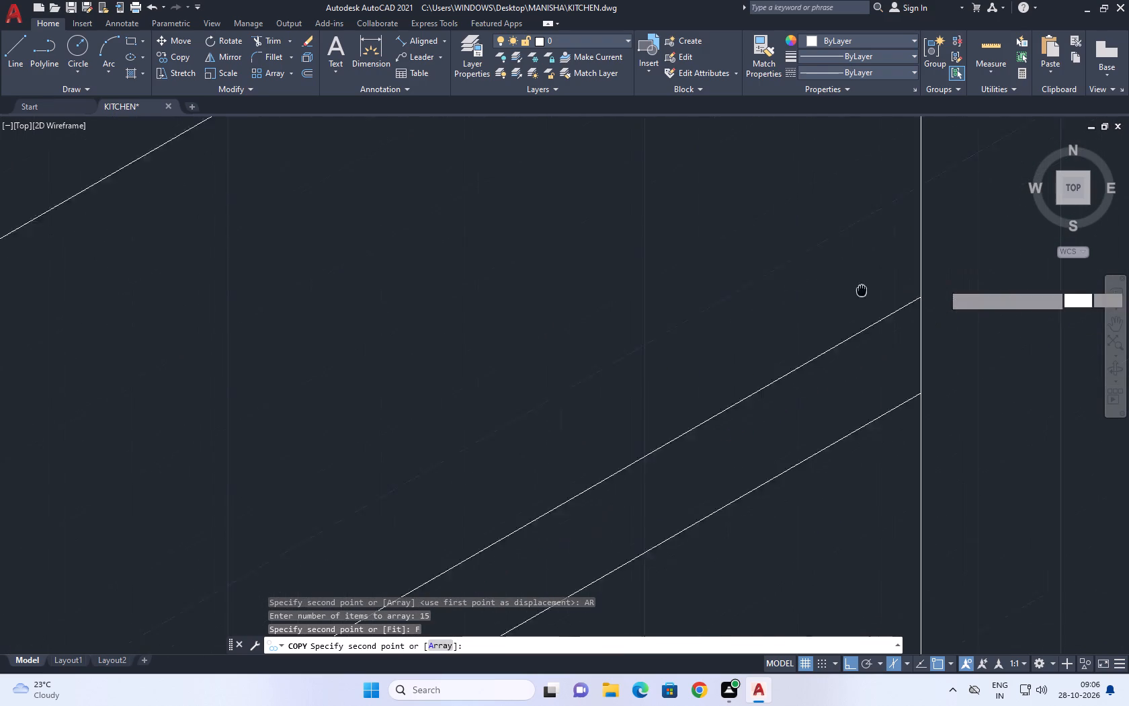
{"action": "middle_click_drag", "start_coordinate": [828, 289], "coordinate": [817, 289]}
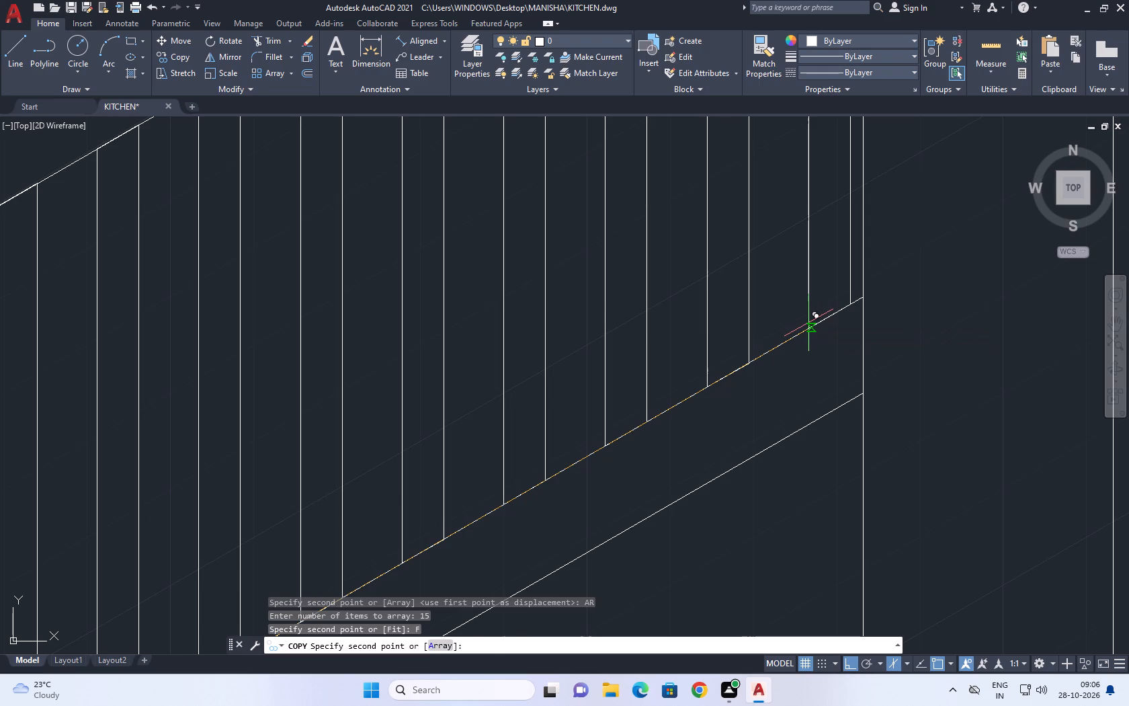
{"action": "left_click", "coordinate": [808, 323]}
{"action": "key", "text": "Escape"}
Examine the arrayed strips across the wide section's middle band and the empty area beneath them.
{"action": "scroll", "coordinate": [794, 346], "scroll_direction": "down", "scroll_amount": 3}
{"action": "scroll", "coordinate": [794, 348], "scroll_direction": "up", "scroll_amount": 1}
{"action": "middle_click_drag", "start_coordinate": [807, 374], "coordinate": [827, 415]}
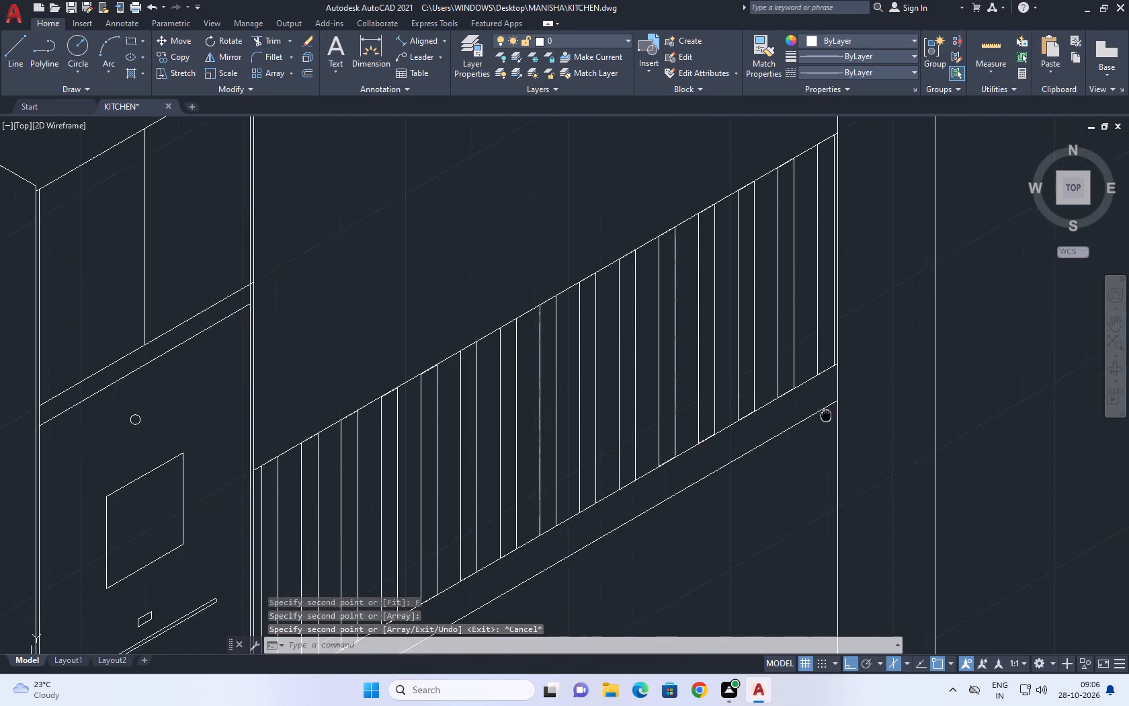
{"action": "middle_click_drag", "start_coordinate": [827, 415], "coordinate": [831, 433]}
{"action": "scroll", "coordinate": [723, 455], "scroll_direction": "down", "scroll_amount": 3}
{"action": "middle_click_drag", "start_coordinate": [718, 459], "coordinate": [745, 342]}
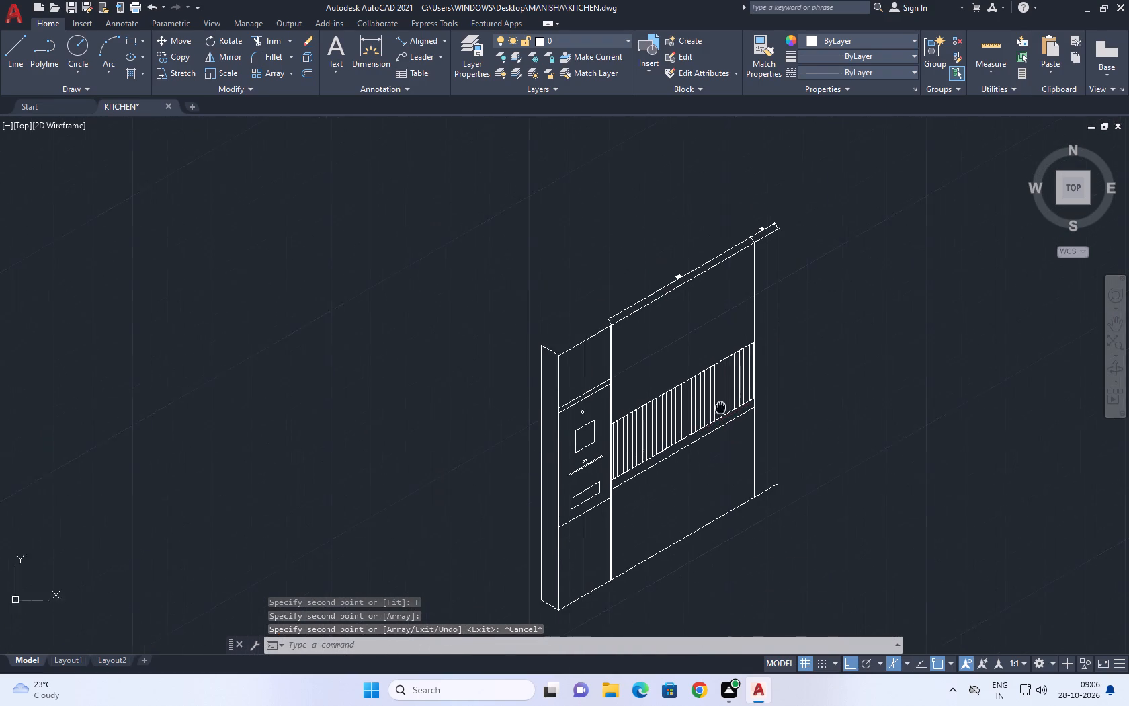
{"action": "middle_click_drag", "start_coordinate": [745, 342], "coordinate": [771, 332]}
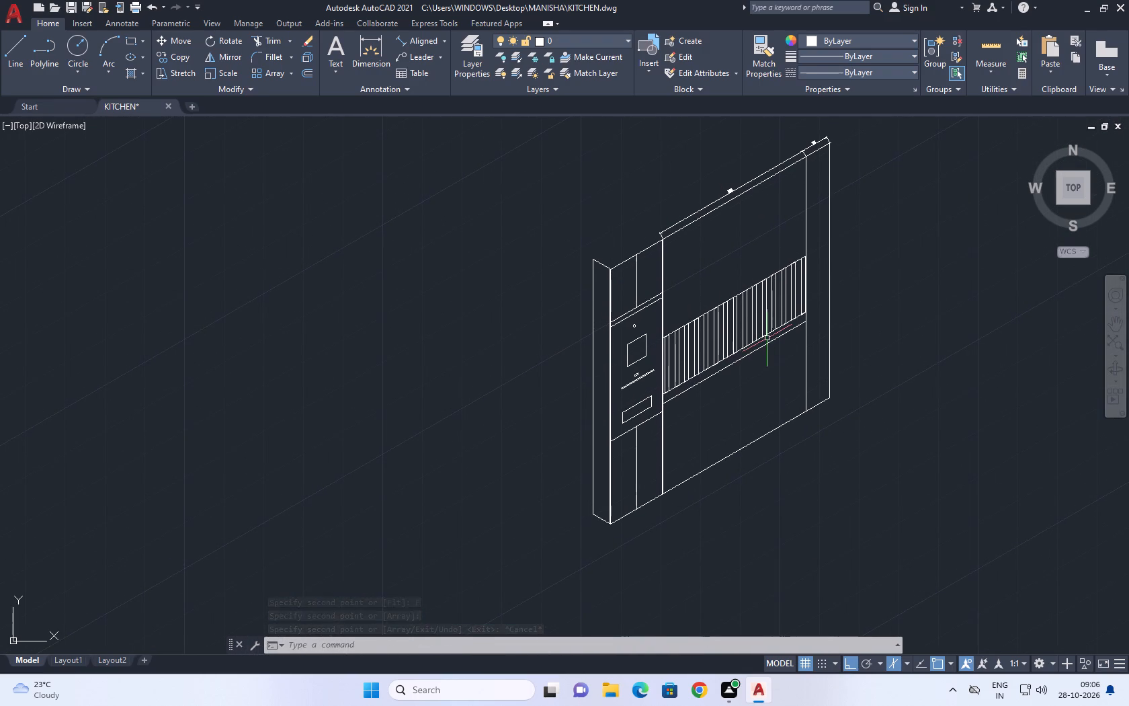
{"action": "middle_click_drag", "start_coordinate": [790, 407], "coordinate": [755, 365]}
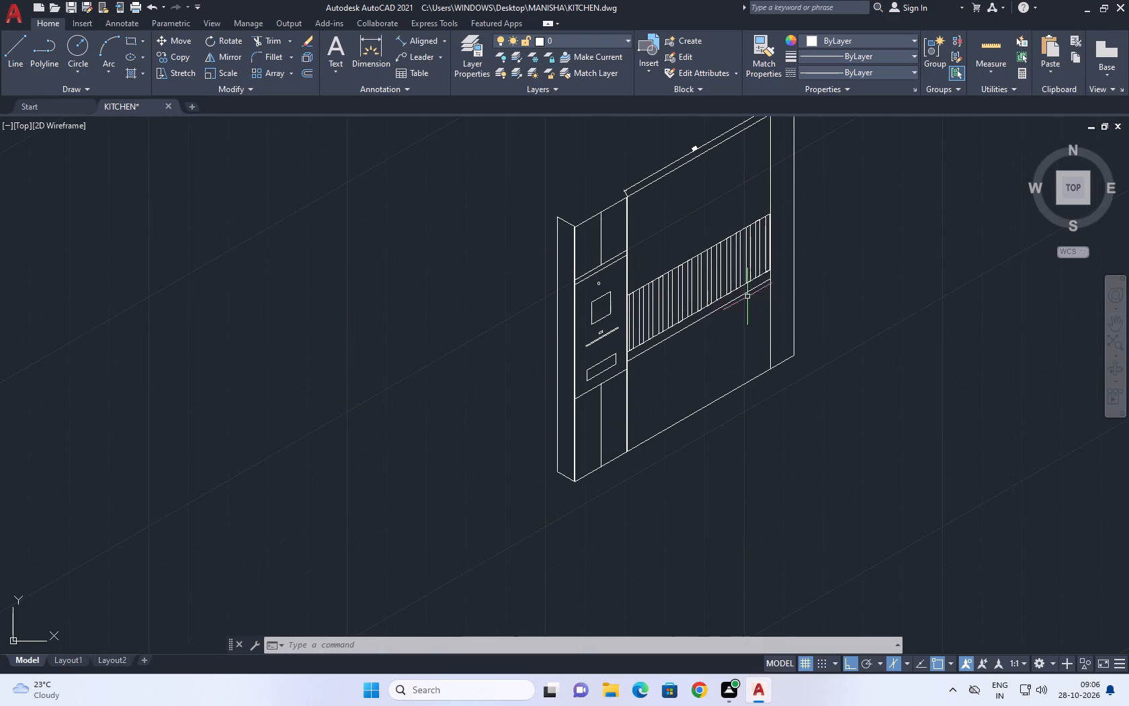
{"action": "scroll", "coordinate": [747, 290], "scroll_direction": "up", "scroll_amount": 3}
{"action": "middle_click_drag", "start_coordinate": [756, 274], "coordinate": [737, 217]}
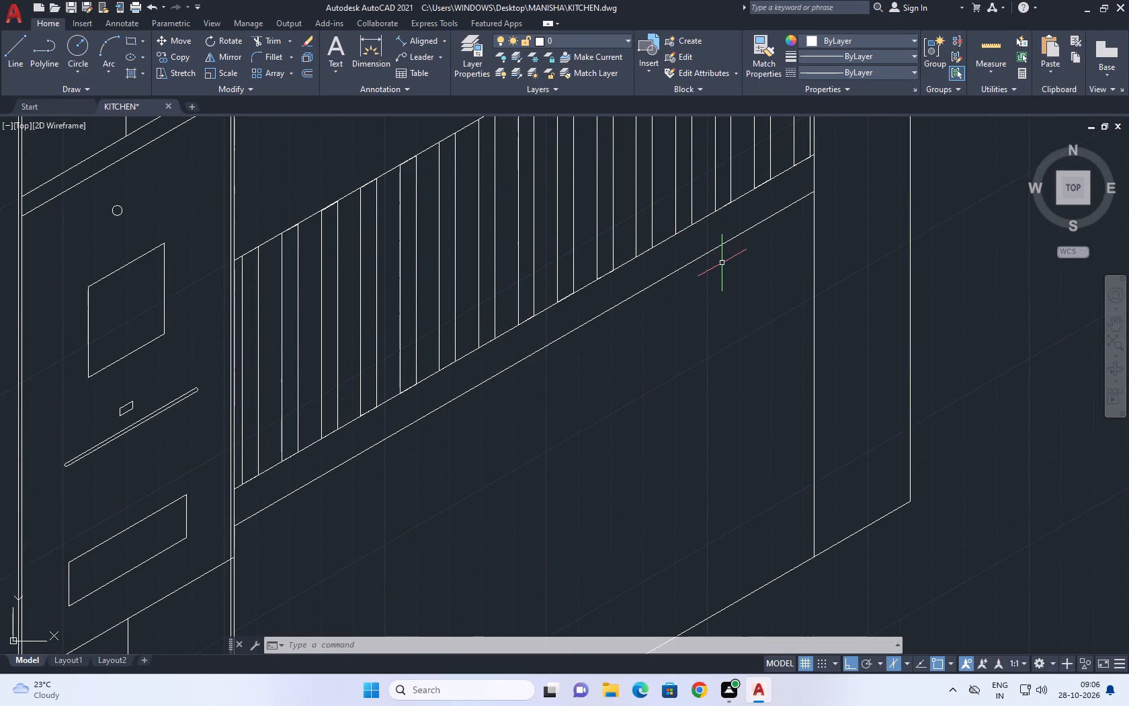
{"action": "scroll", "coordinate": [709, 352], "scroll_direction": "down", "scroll_amount": 2}
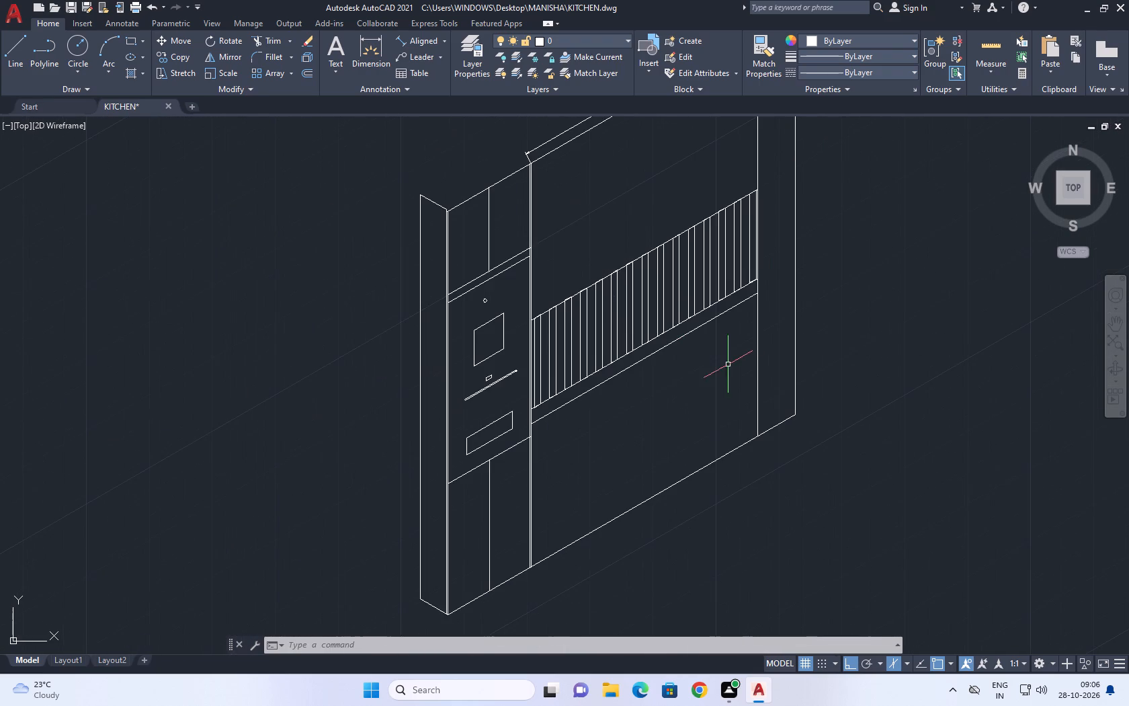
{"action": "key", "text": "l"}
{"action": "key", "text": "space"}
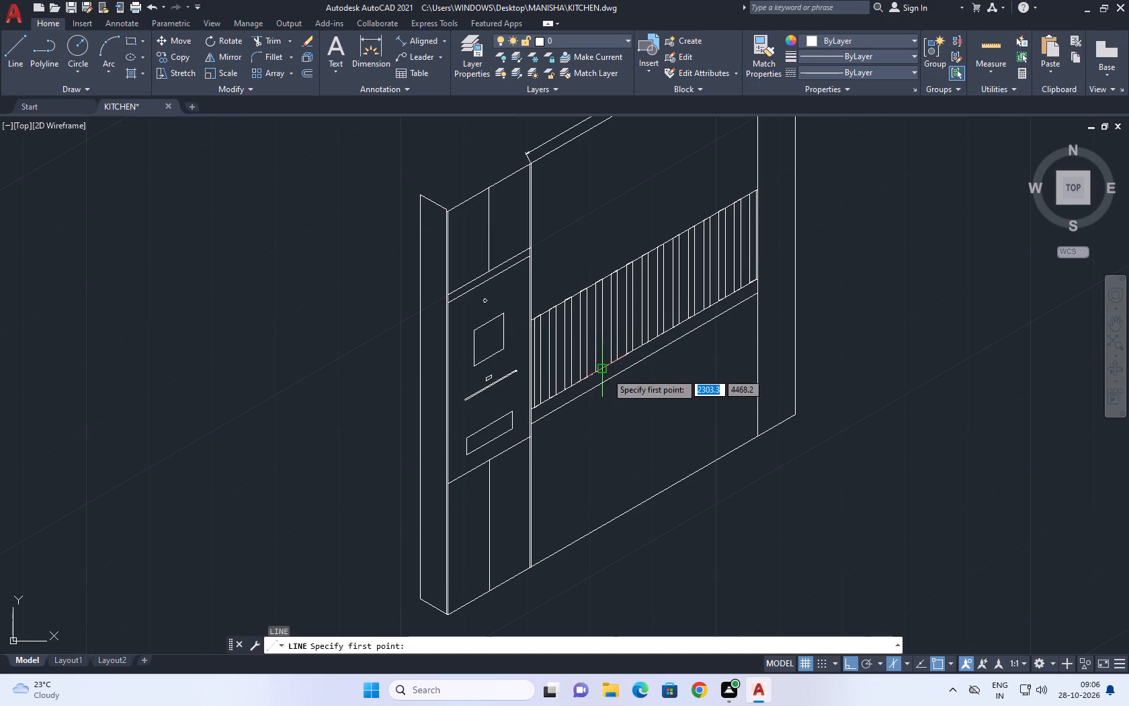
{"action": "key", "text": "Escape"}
Copy the slanted line beneath the strip band about 30 cm straight down into the wide section's lower part.
{"action": "scroll", "coordinate": [543, 468], "scroll_direction": "up", "scroll_amount": 2}
{"action": "left_click_drag", "start_coordinate": [538, 334], "coordinate": [537, 351]}
{"action": "left_click", "coordinate": [535, 356]}
{"action": "key", "text": "c"}
{"action": "key", "text": "o"}
{"action": "key", "text": "space"}
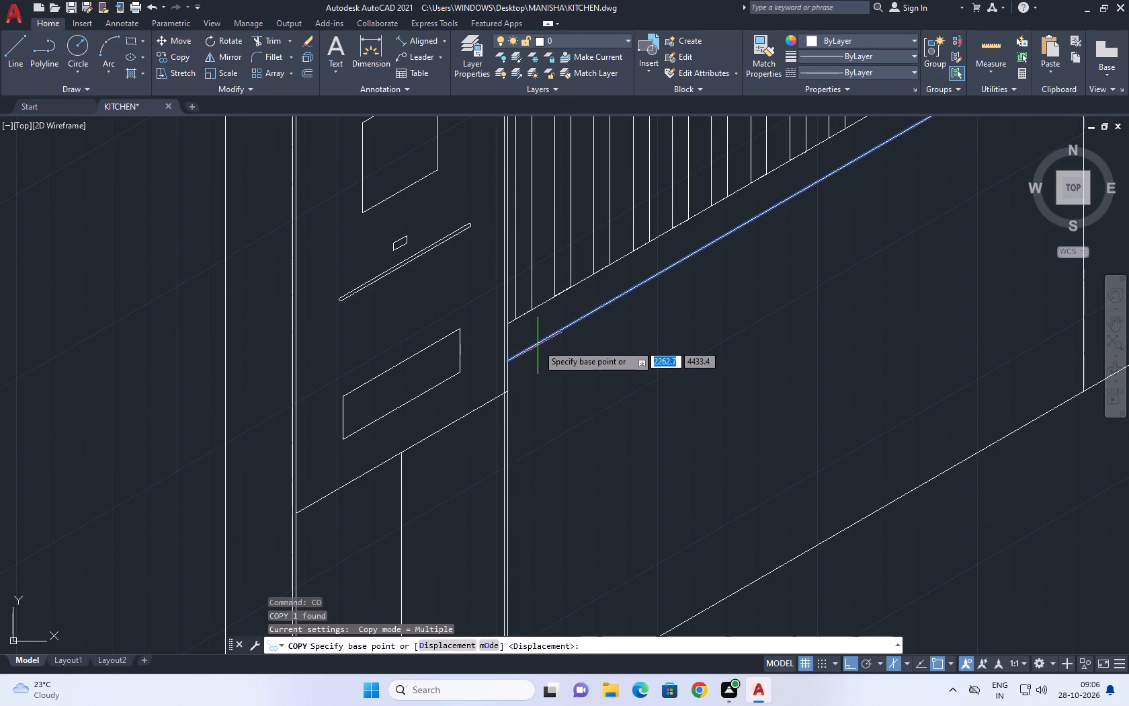
{"action": "left_click_drag", "start_coordinate": [544, 329], "coordinate": [544, 342]}
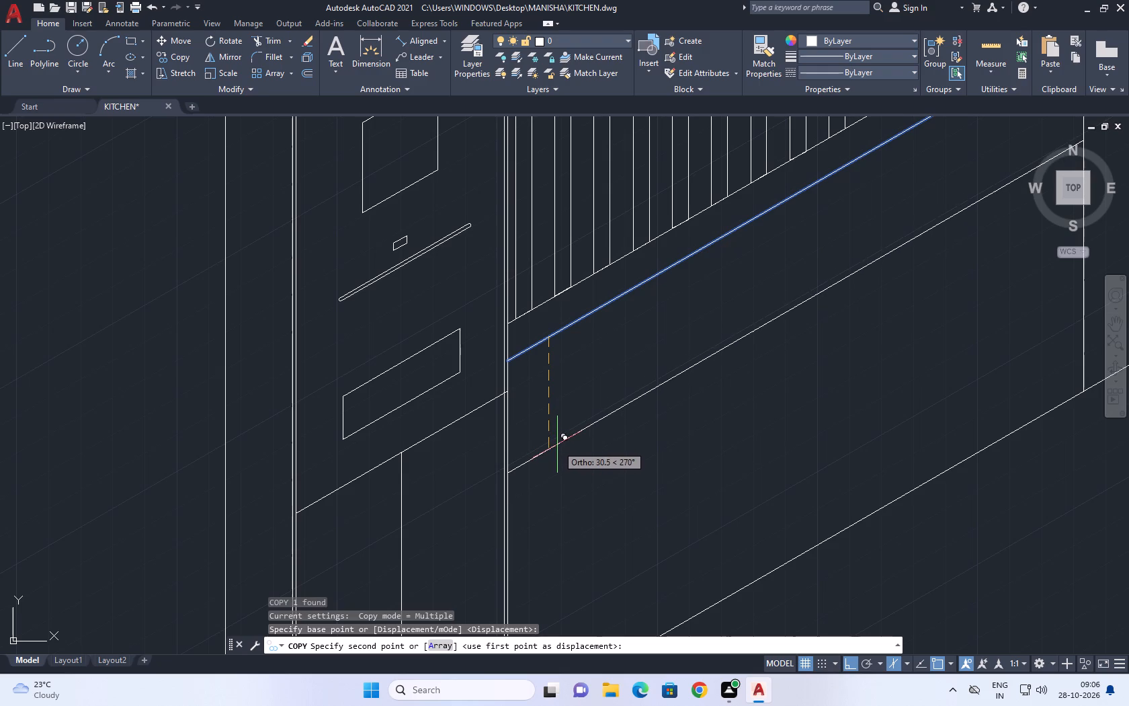
{"action": "left_click", "coordinate": [557, 444]}
{"action": "key", "text": "Escape"}
{"action": "scroll", "coordinate": [579, 424], "scroll_direction": "down", "scroll_amount": 3}
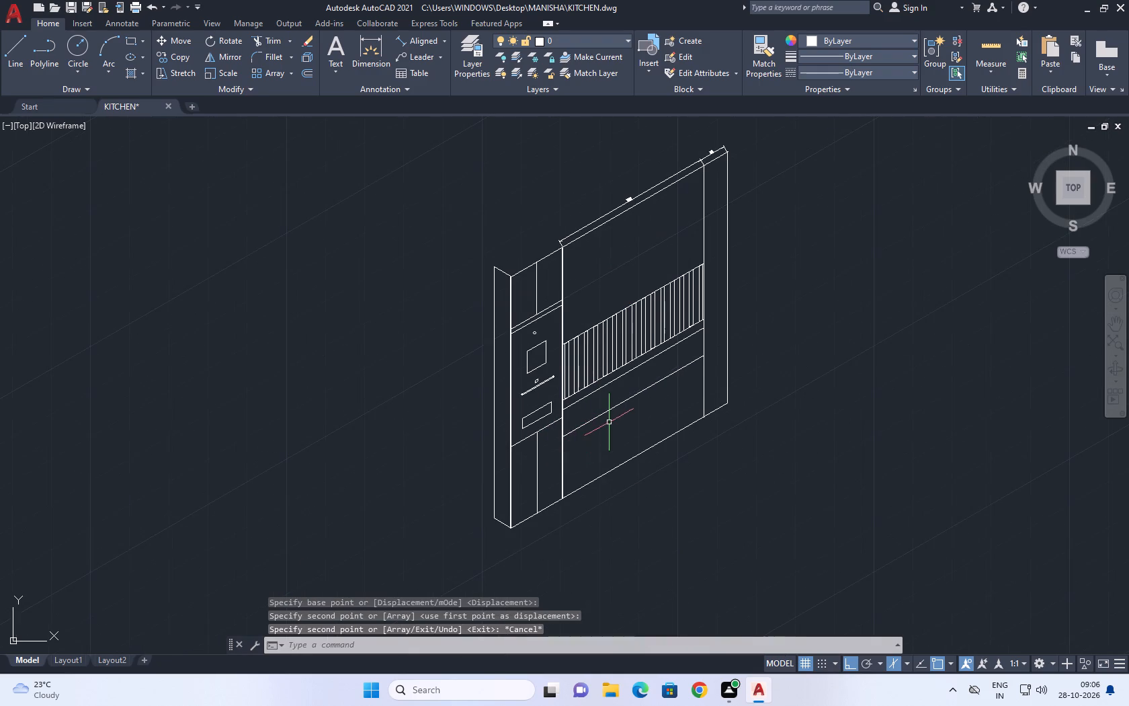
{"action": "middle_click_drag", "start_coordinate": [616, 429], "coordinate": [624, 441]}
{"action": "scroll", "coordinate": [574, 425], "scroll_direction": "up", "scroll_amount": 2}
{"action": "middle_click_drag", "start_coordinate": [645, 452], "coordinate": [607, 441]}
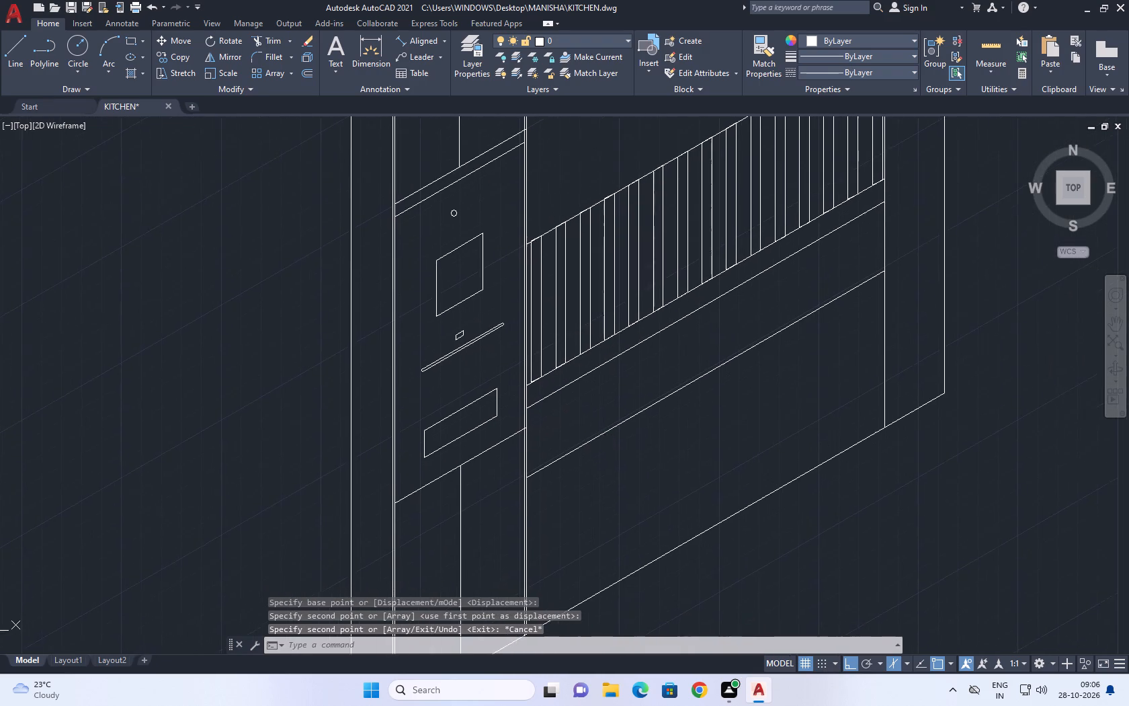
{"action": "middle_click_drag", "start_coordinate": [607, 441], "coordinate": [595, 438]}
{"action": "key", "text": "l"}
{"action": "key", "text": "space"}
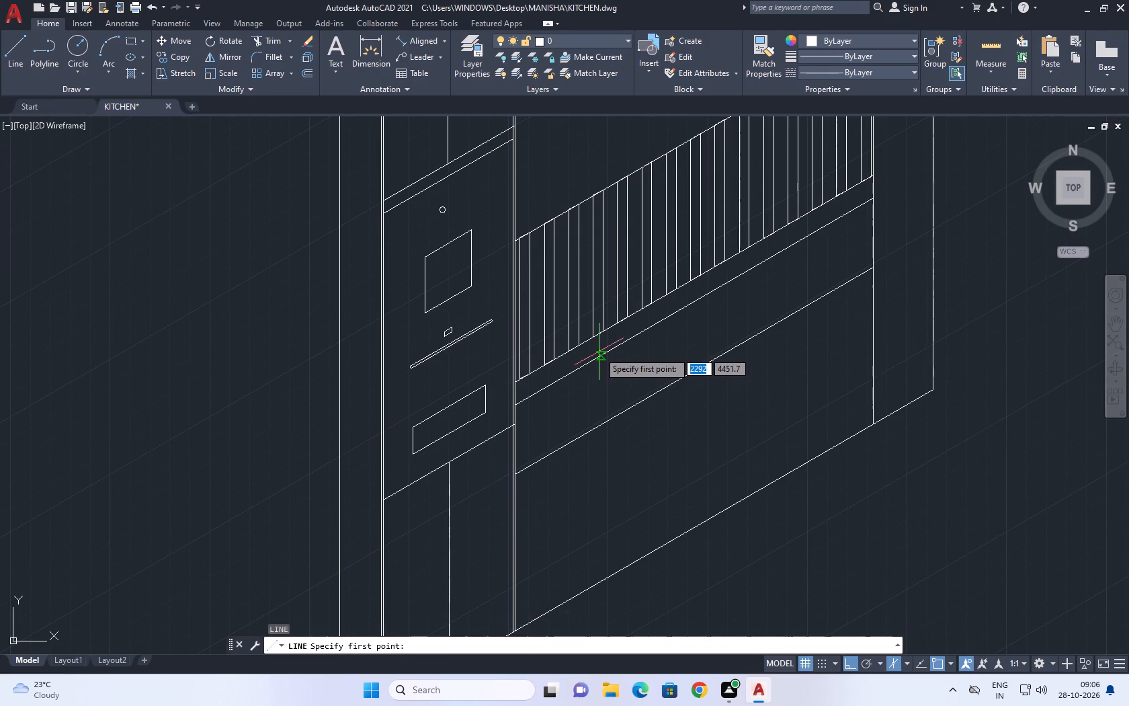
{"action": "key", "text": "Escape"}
Divide the copied slanted line in the wide section's lower part into 4 equal segments.
{"action": "middle_click_drag", "start_coordinate": [646, 389], "coordinate": [528, 406]}
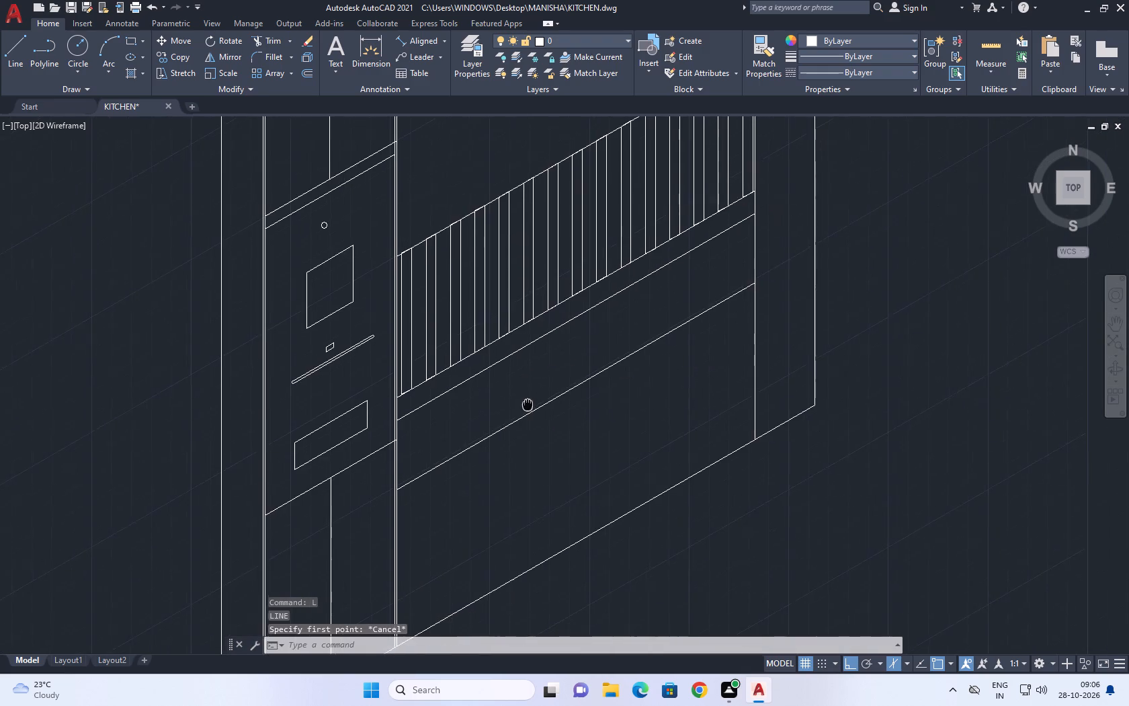
{"action": "middle_click_drag", "start_coordinate": [528, 406], "coordinate": [540, 420]}
{"action": "left_click", "coordinate": [596, 418]}
{"action": "left_click", "coordinate": [582, 381]}
{"action": "key", "text": "d"}
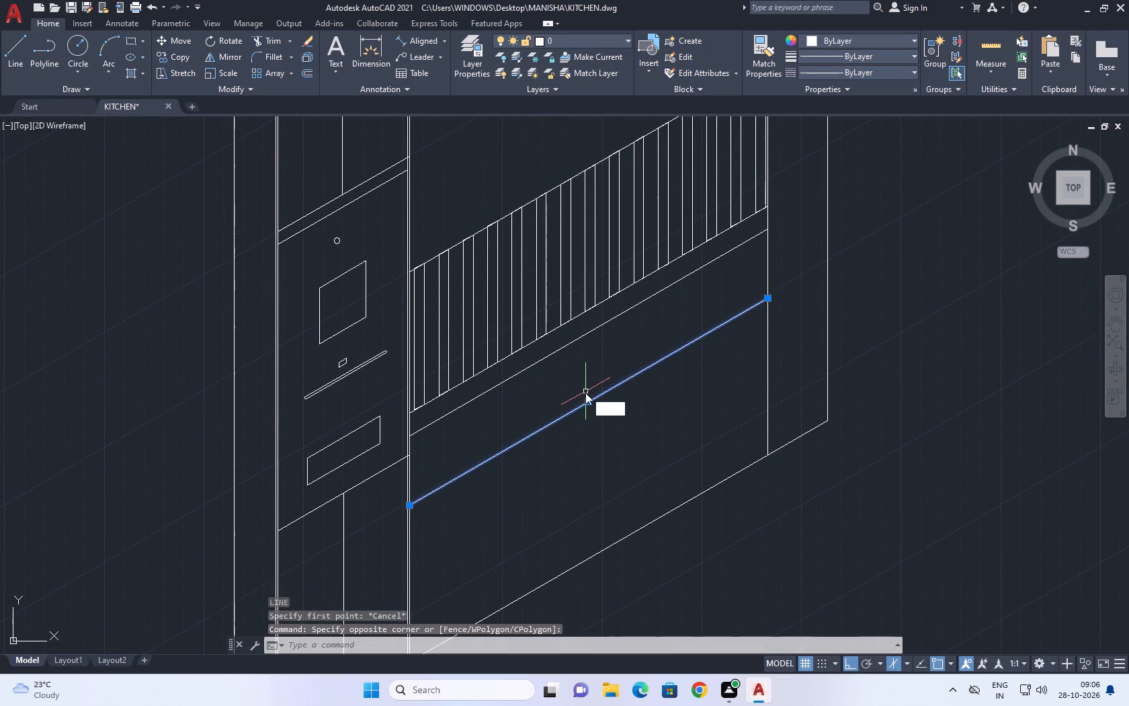
{"action": "type", "text": "IV"}
{"action": "key", "text": "space"}
{"action": "left_click", "coordinate": [586, 402]}
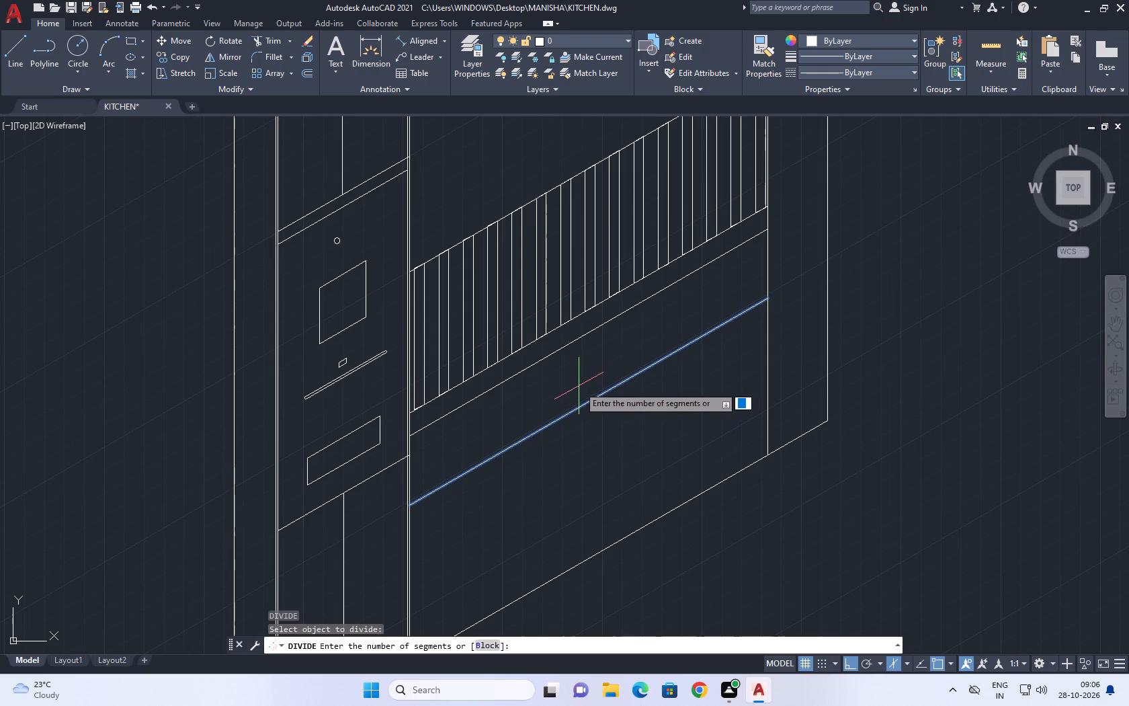
{"action": "key", "text": "4"}
{"action": "key", "text": "Return"}
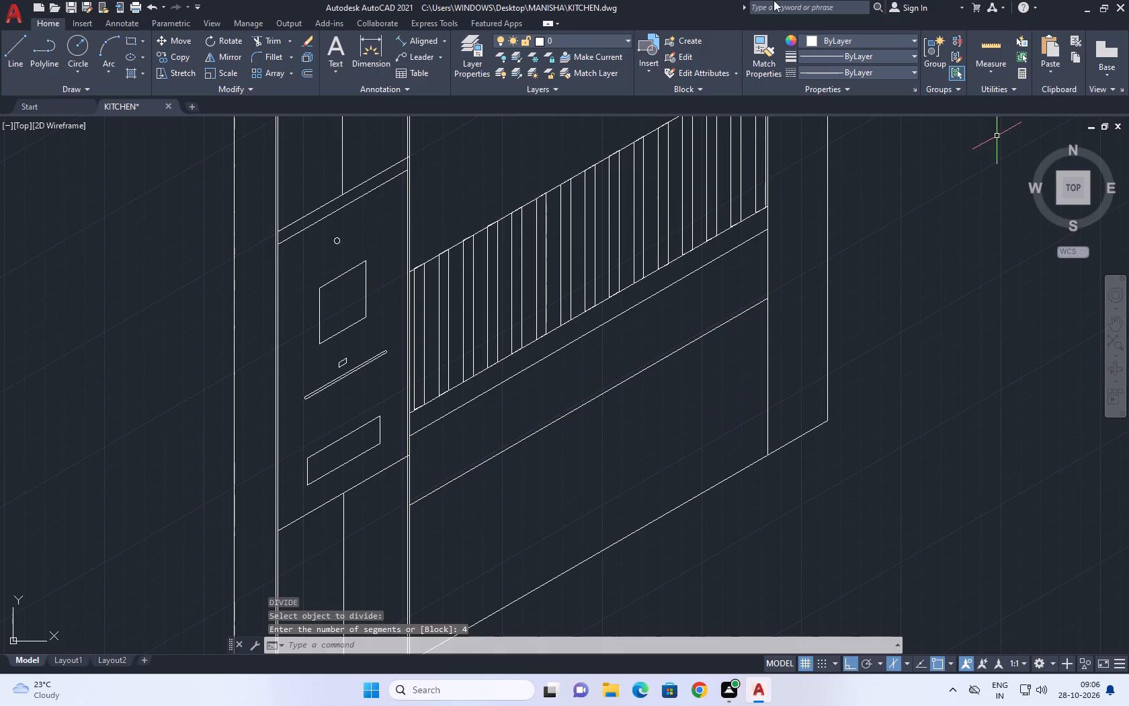
Draw a vertical line from the divided line's first quarter point down past the wide section's bottom edge.
{"action": "left_click", "coordinate": [6, 48]}
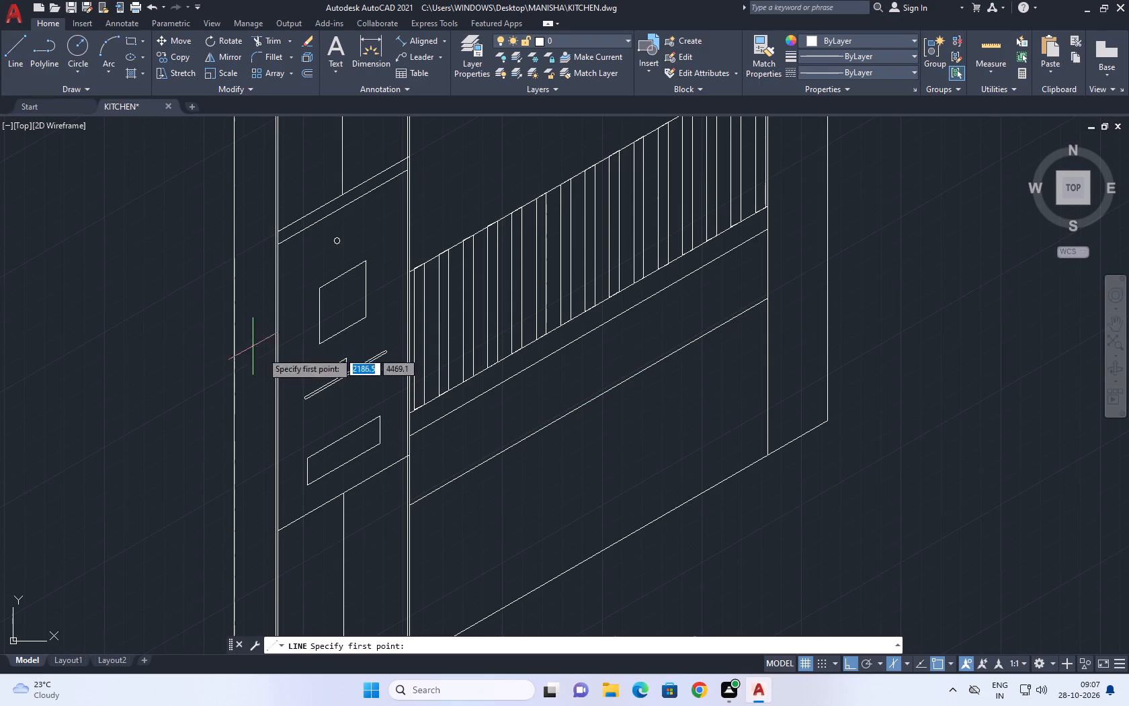
{"action": "left_click", "coordinate": [500, 454]}
{"action": "scroll", "coordinate": [556, 342], "scroll_direction": "down", "scroll_amount": 5}
{"action": "left_click", "coordinate": [556, 437]}
{"action": "right_click_drag", "start_coordinate": [560, 411], "coordinate": [563, 424]}
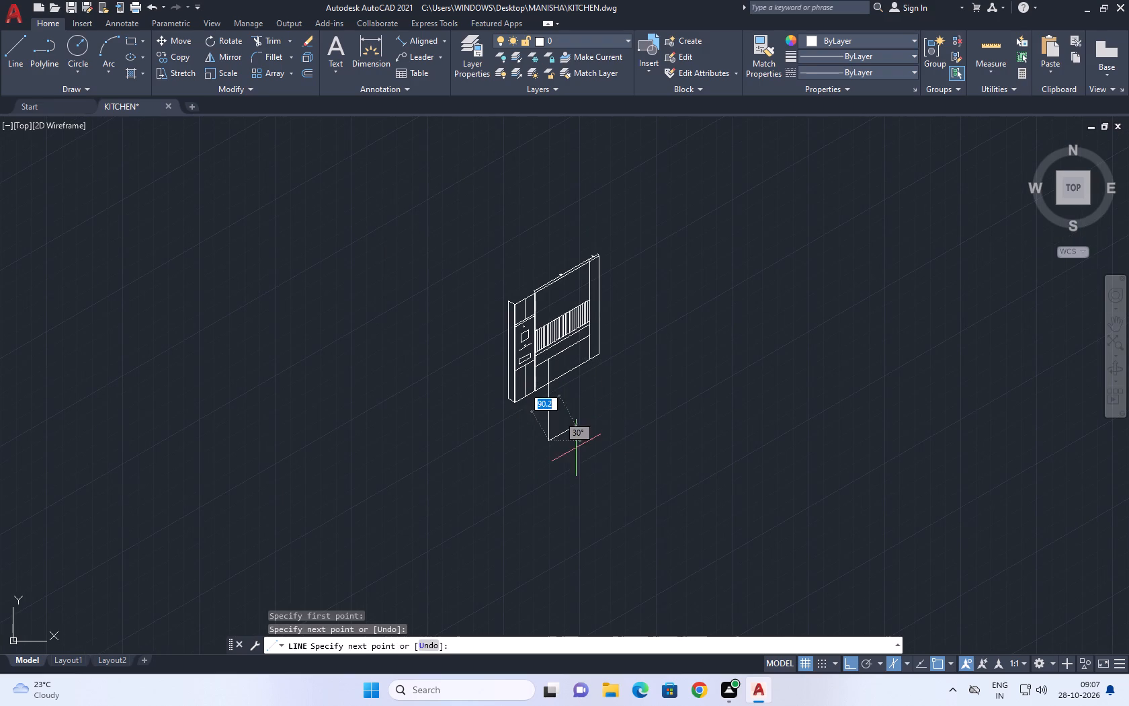
{"action": "right_click", "coordinate": [576, 397]}
{"action": "left_click", "coordinate": [610, 424]}
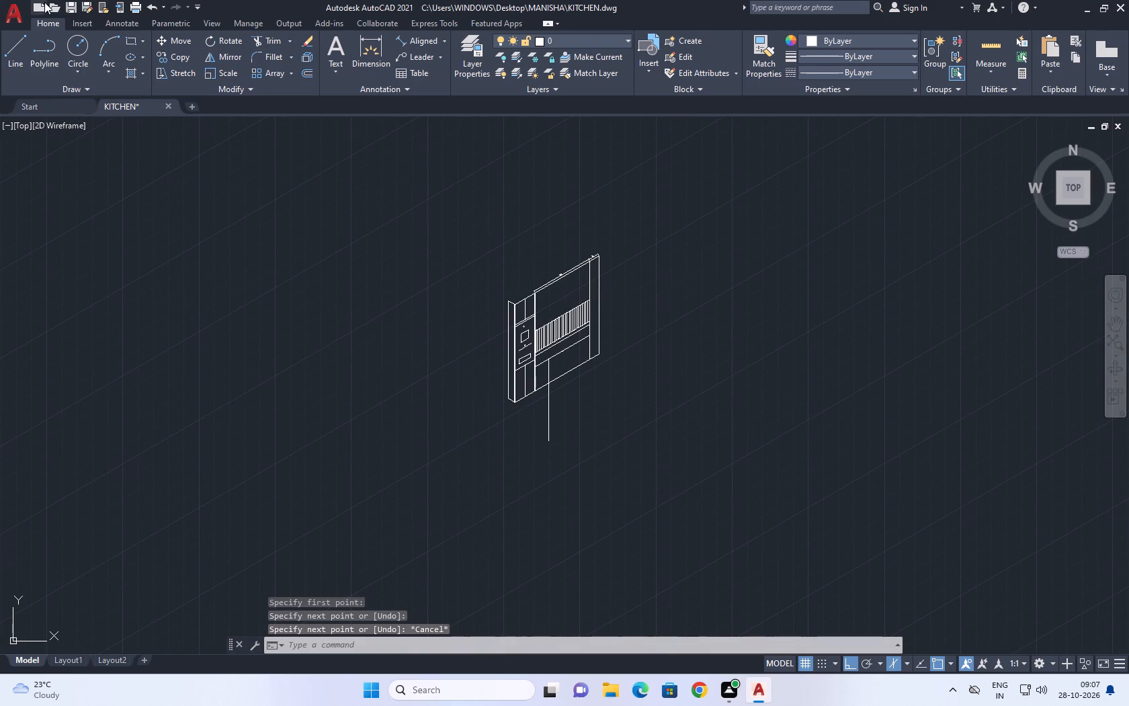
Draw two more vertical lines from the divided line's midpoint and third quarter point down past the bottom edge.
{"action": "left_click", "coordinate": [15, 49]}
{"action": "scroll", "coordinate": [560, 354], "scroll_direction": "up", "scroll_amount": 3}
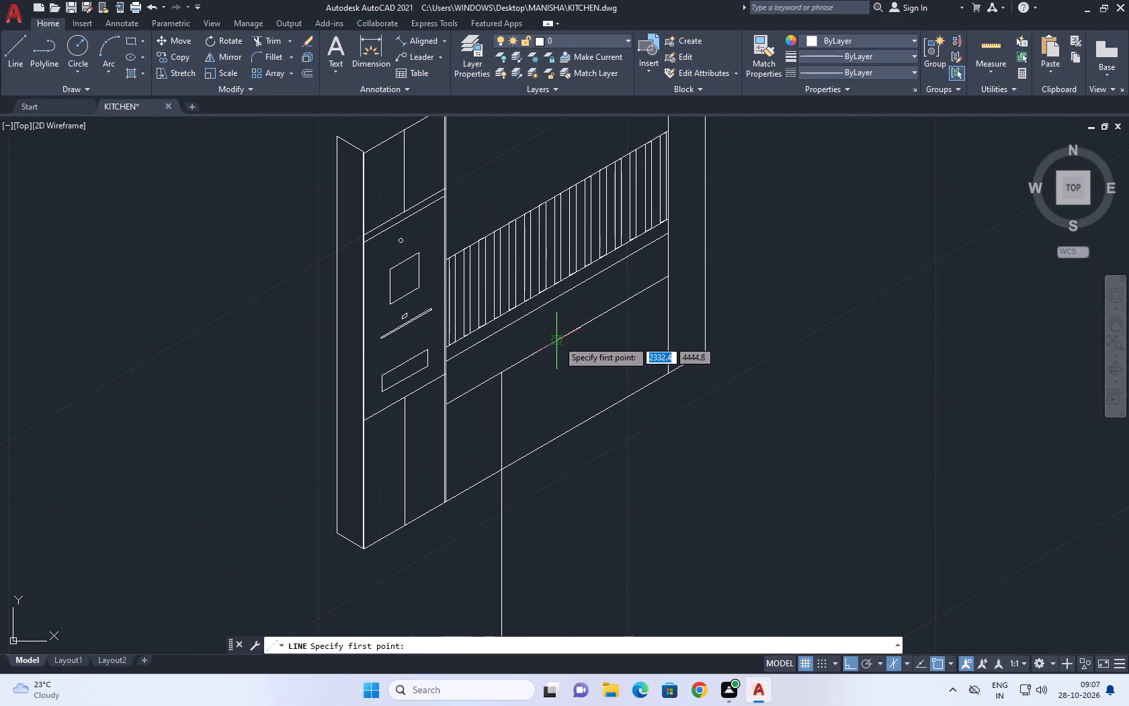
{"action": "left_click", "coordinate": [558, 340]}
{"action": "left_click", "coordinate": [568, 459]}
{"action": "right_click", "coordinate": [582, 457]}
{"action": "left_click", "coordinate": [623, 469]}
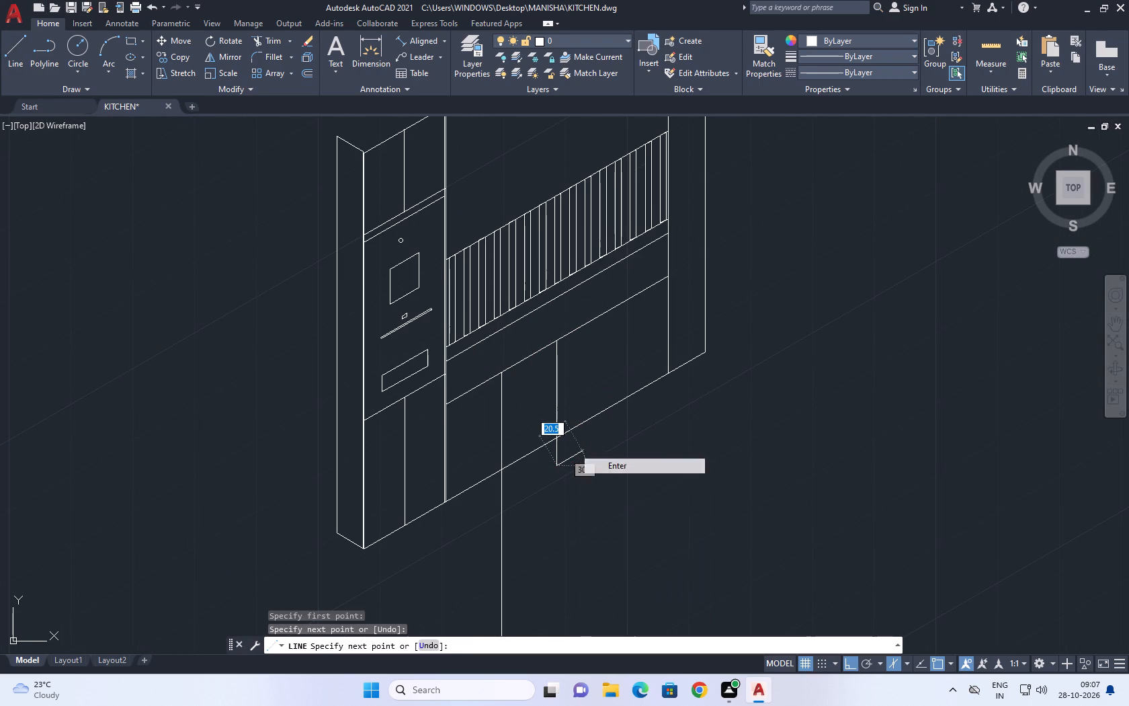
{"action": "left_click", "coordinate": [15, 44]}
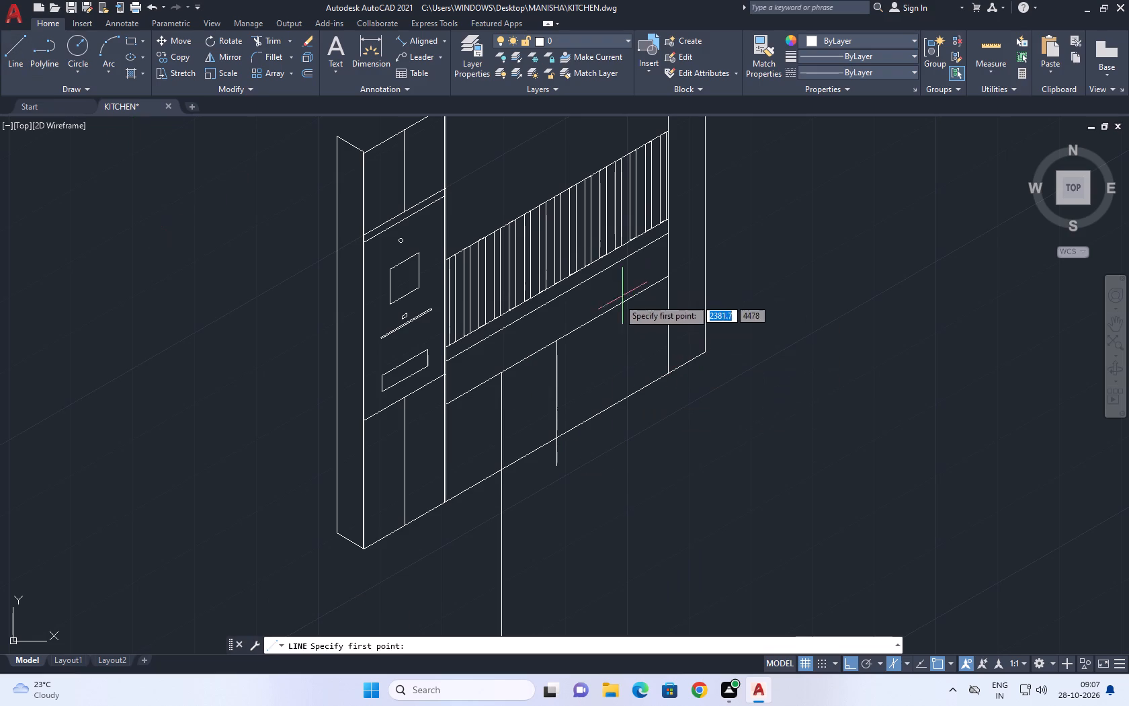
{"action": "left_click", "coordinate": [613, 305]}
{"action": "left_click", "coordinate": [653, 475]}
{"action": "right_click", "coordinate": [676, 451]}
{"action": "left_click", "coordinate": [708, 464]}
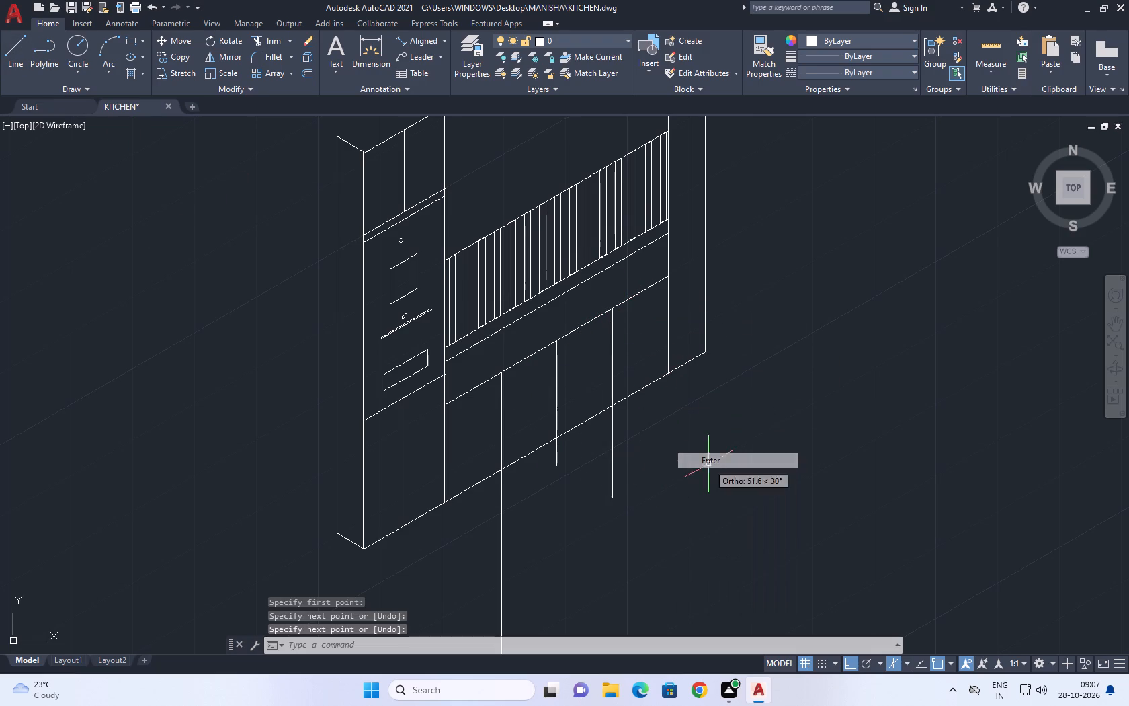
Trim the three vertical dividers' overhanging ends below the wide section's bottom edge.
{"action": "left_click", "coordinate": [272, 34]}
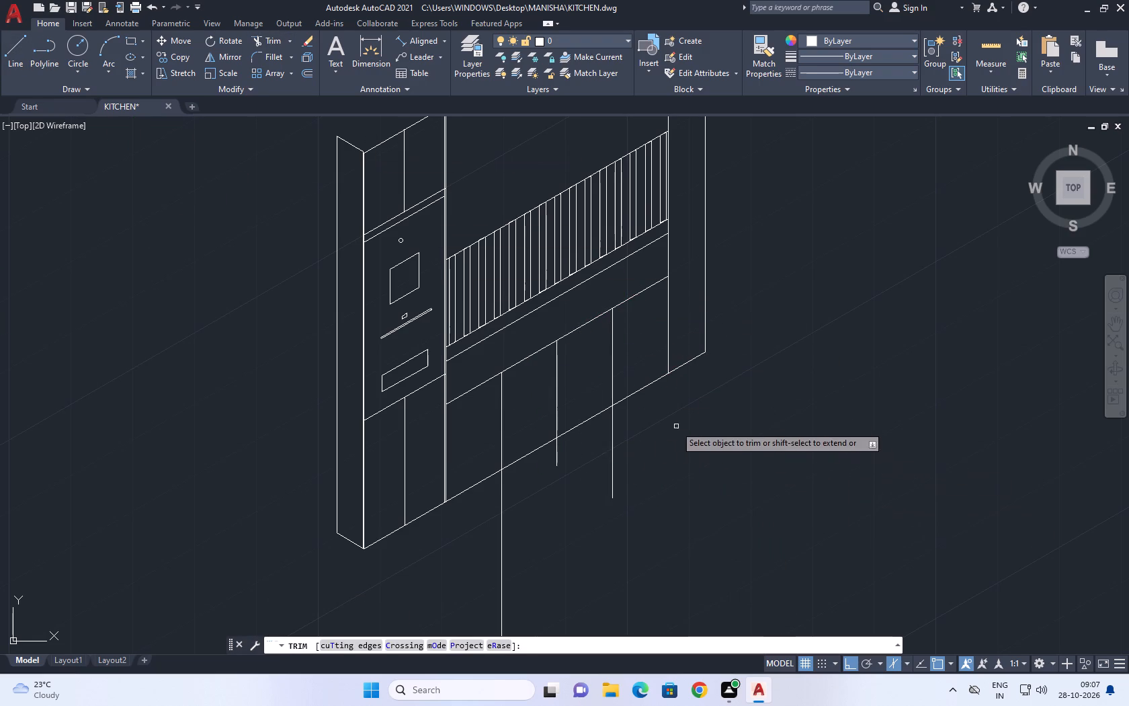
{"action": "left_click", "coordinate": [661, 413]}
{"action": "left_click", "coordinate": [476, 501]}
{"action": "right_click", "coordinate": [640, 457]}
{"action": "left_click", "coordinate": [684, 477]}
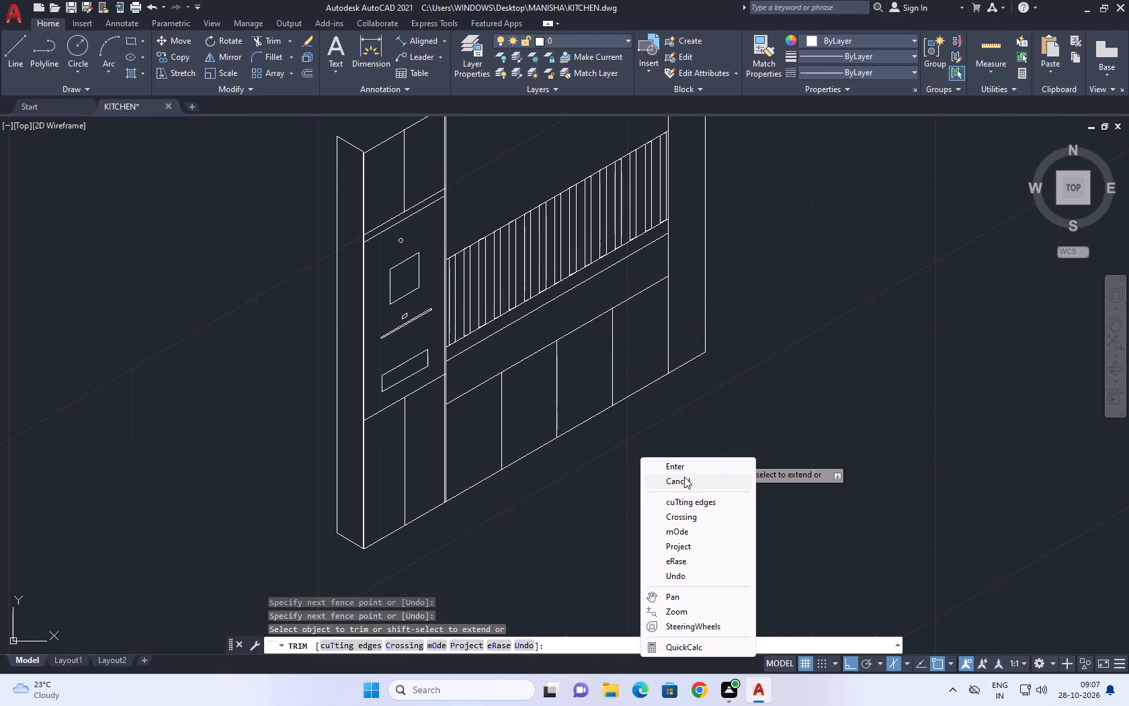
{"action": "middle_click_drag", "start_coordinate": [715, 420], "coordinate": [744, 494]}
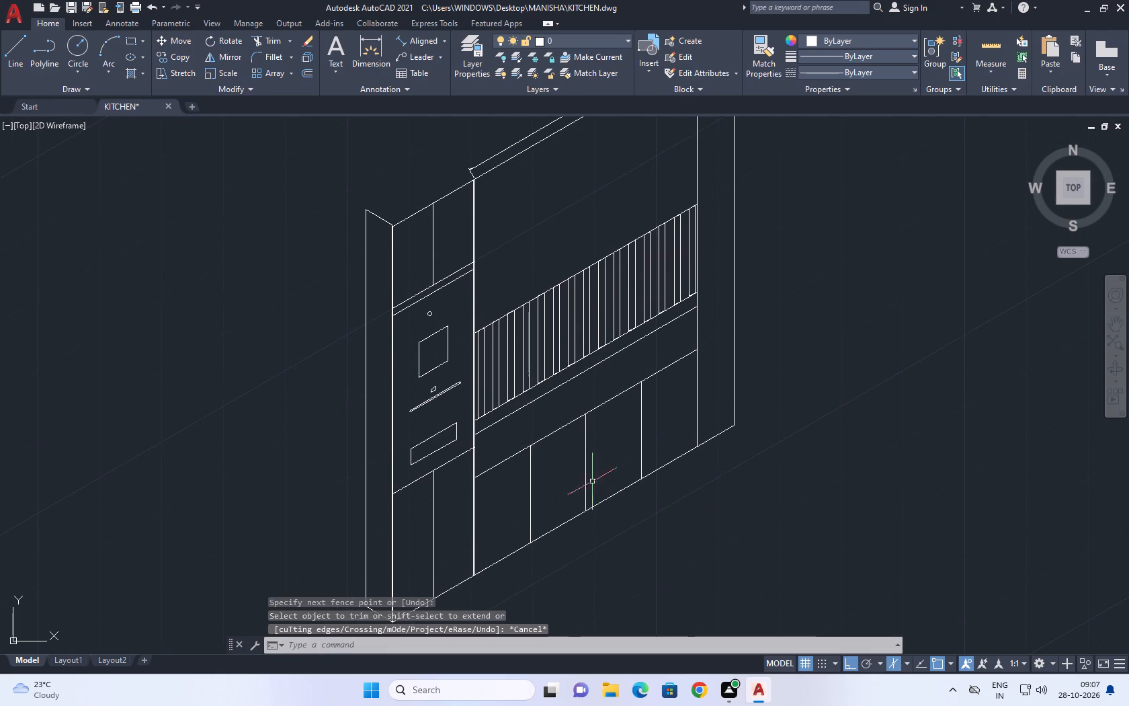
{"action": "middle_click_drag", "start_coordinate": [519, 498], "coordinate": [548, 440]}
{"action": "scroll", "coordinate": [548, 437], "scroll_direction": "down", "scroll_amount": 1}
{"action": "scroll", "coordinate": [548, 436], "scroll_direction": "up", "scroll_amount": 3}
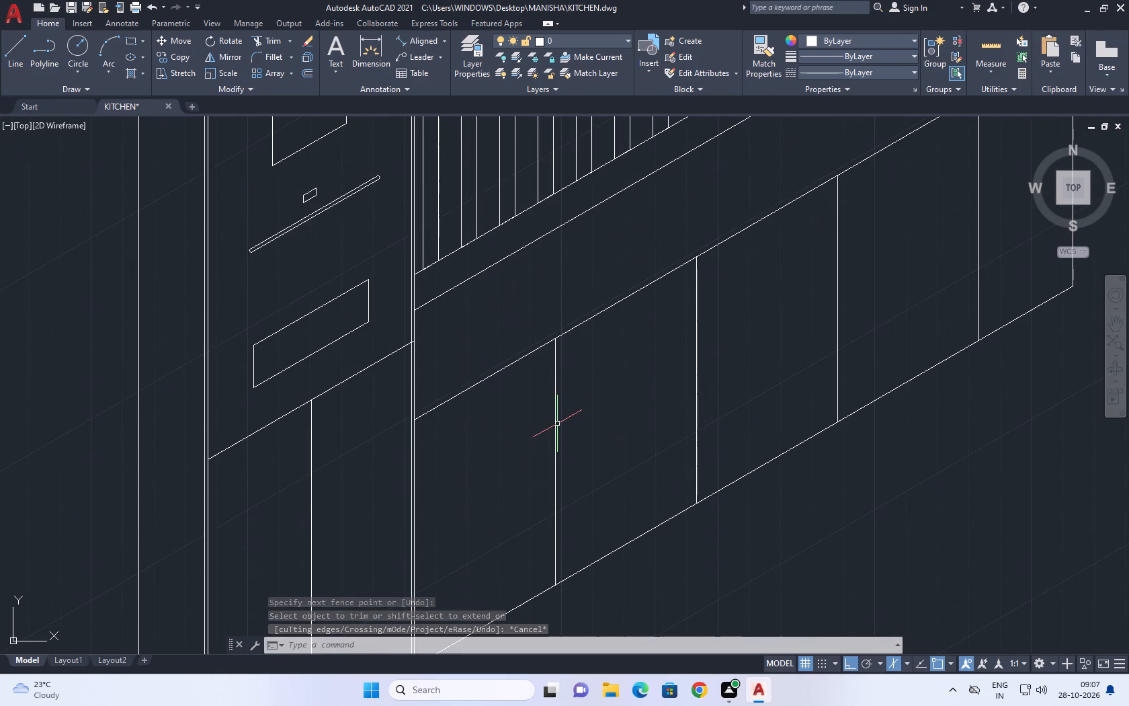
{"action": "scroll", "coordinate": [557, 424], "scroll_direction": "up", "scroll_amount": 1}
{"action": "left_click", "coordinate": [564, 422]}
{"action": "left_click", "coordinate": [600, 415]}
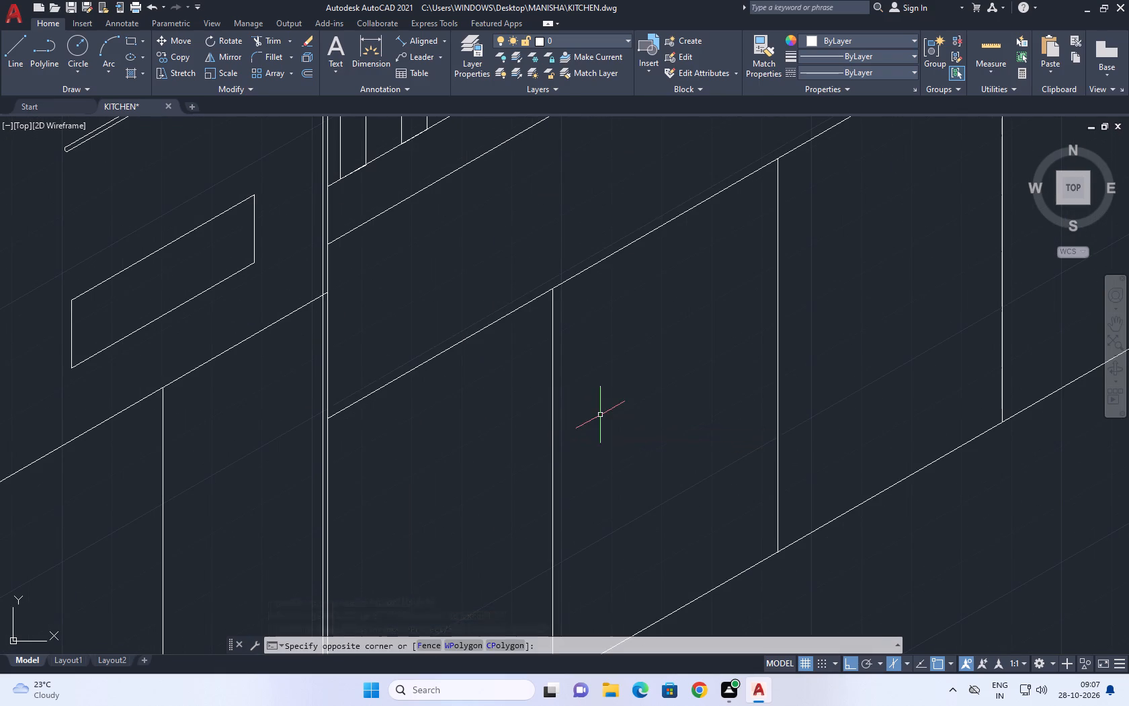
Extend the three vertical dividers up to the slanted line just beneath the strip band.
{"action": "scroll", "coordinate": [550, 416], "scroll_direction": "down", "scroll_amount": 2}
{"action": "middle_click_drag", "start_coordinate": [608, 393], "coordinate": [608, 416]}
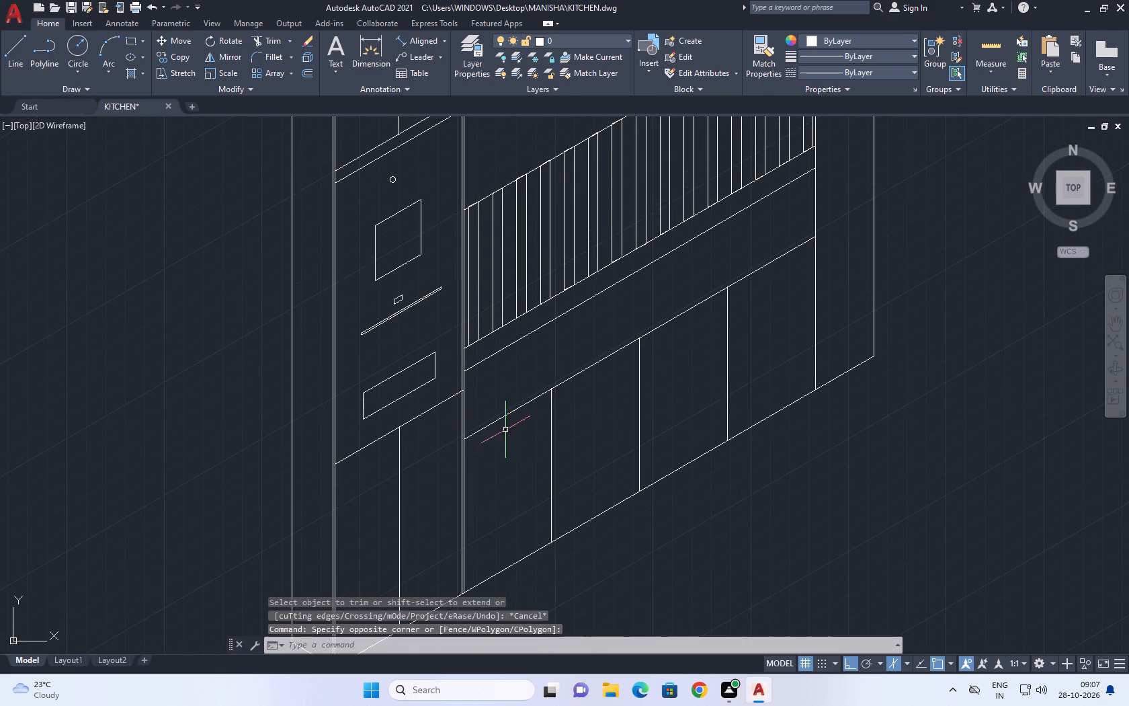
{"action": "key", "text": "e"}
{"action": "key", "text": "x"}
{"action": "key", "text": "space"}
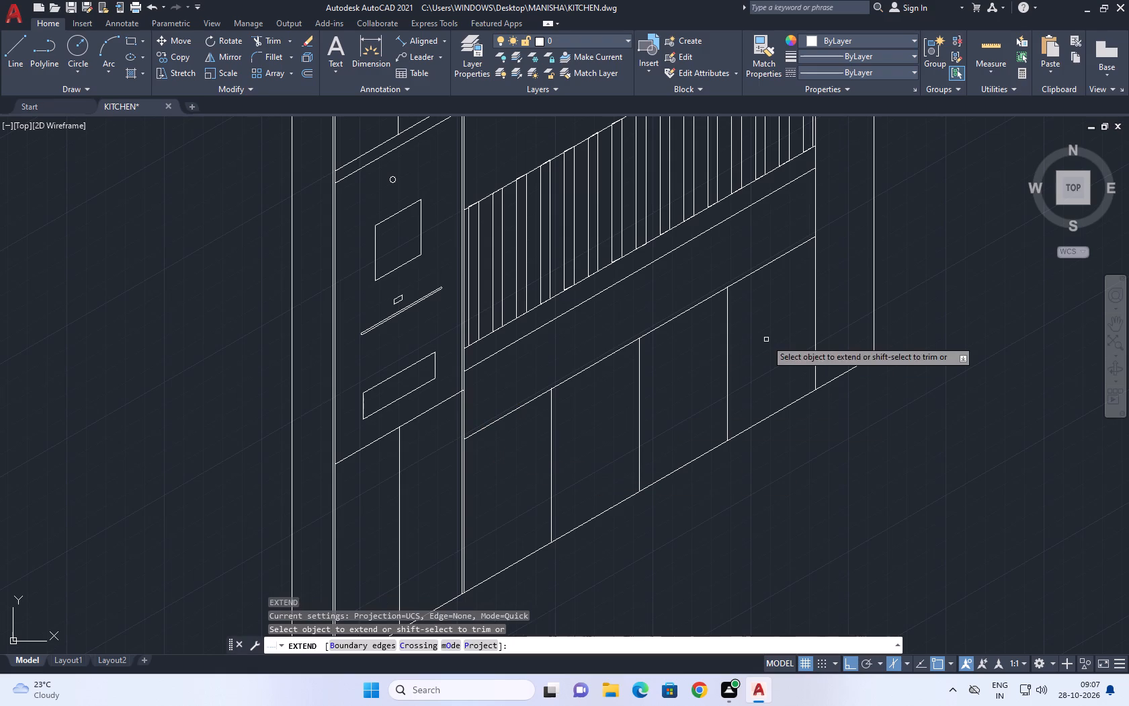
{"action": "left_click", "coordinate": [769, 327]}
{"action": "left_click", "coordinate": [530, 464]}
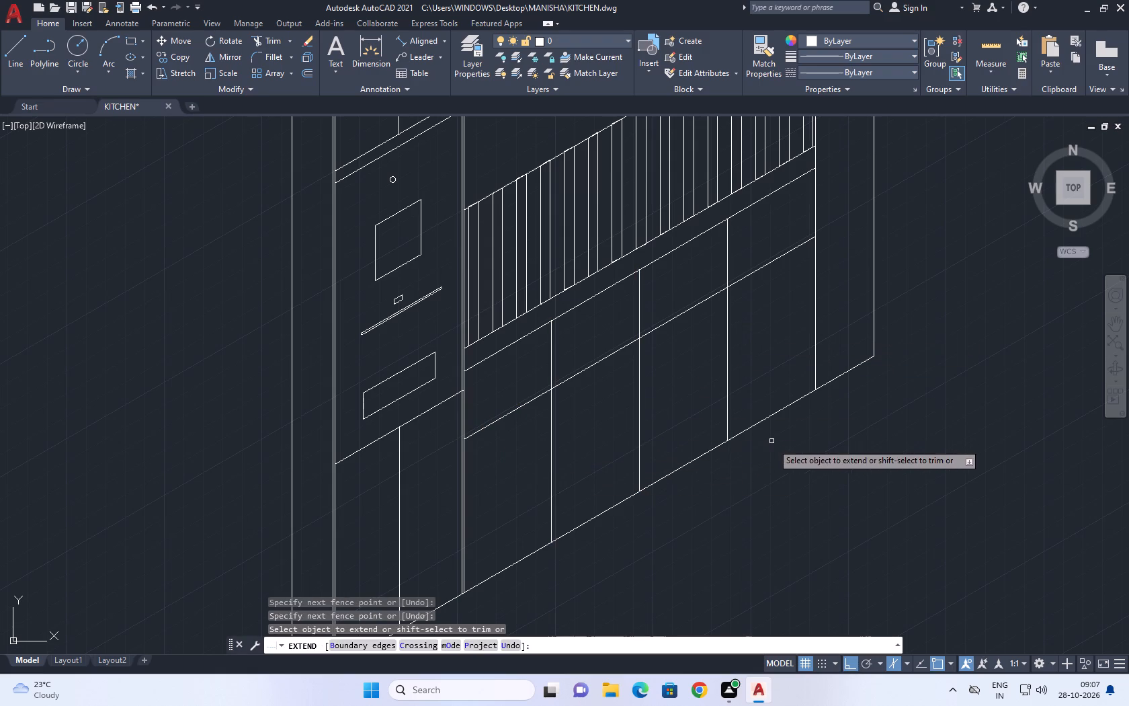
{"action": "right_click", "coordinate": [778, 459]}
{"action": "left_click", "coordinate": [837, 478]}
Move the slanted line just beneath the strip band a short distance straight down.
{"action": "middle_click_drag", "start_coordinate": [563, 365], "coordinate": [584, 438]}
{"action": "middle_click", "coordinate": [584, 438]}
{"action": "scroll", "coordinate": [537, 413], "scroll_direction": "up", "scroll_amount": 1}
{"action": "left_click", "coordinate": [531, 428]}
{"action": "left_click", "coordinate": [504, 403]}
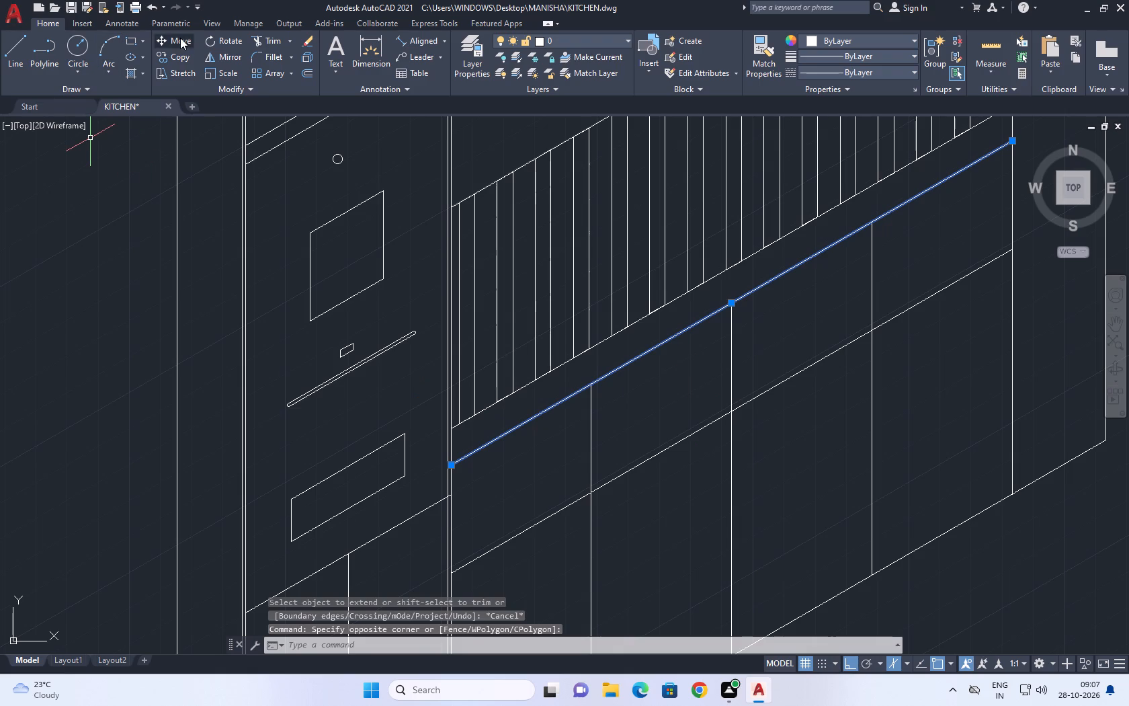
{"action": "left_click", "coordinate": [181, 39]}
{"action": "left_click", "coordinate": [544, 481]}
{"action": "left_click", "coordinate": [544, 486]}
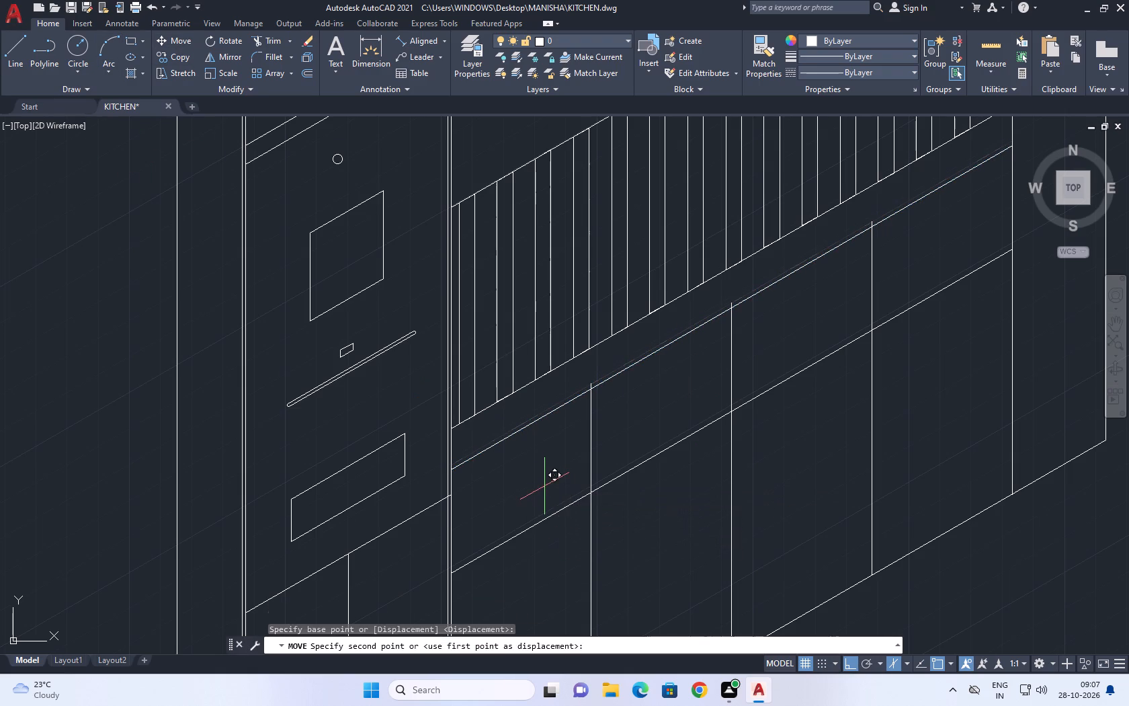
Examine the divided lower part of the wide section and how its dividers meet the moved slanted line.
{"action": "middle_click_drag", "start_coordinate": [562, 515], "coordinate": [558, 409]}
{"action": "scroll", "coordinate": [564, 416], "scroll_direction": "down", "scroll_amount": 1}
{"action": "middle_click_drag", "start_coordinate": [630, 376], "coordinate": [564, 498]}
{"action": "middle_click_drag", "start_coordinate": [501, 527], "coordinate": [505, 499]}
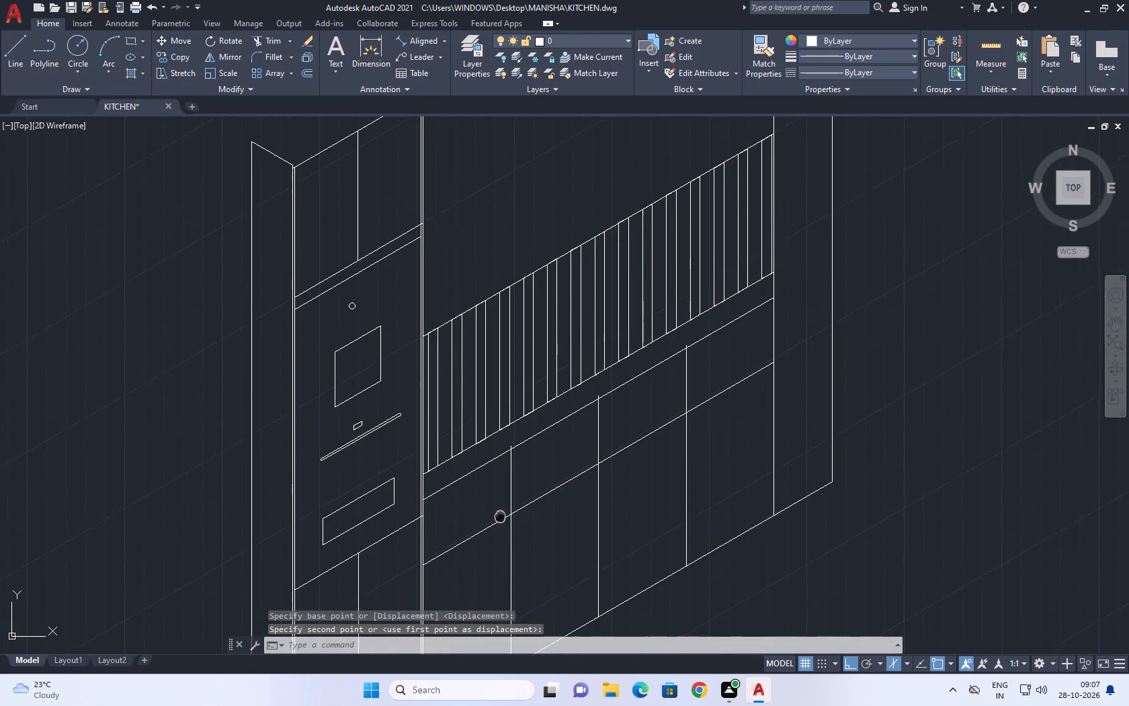
{"action": "middle_click_drag", "start_coordinate": [505, 499], "coordinate": [554, 430]}
{"action": "middle_click", "coordinate": [554, 430]}
{"action": "middle_click", "coordinate": [554, 430]}
{"action": "middle_click_drag", "start_coordinate": [522, 504], "coordinate": [529, 446]}
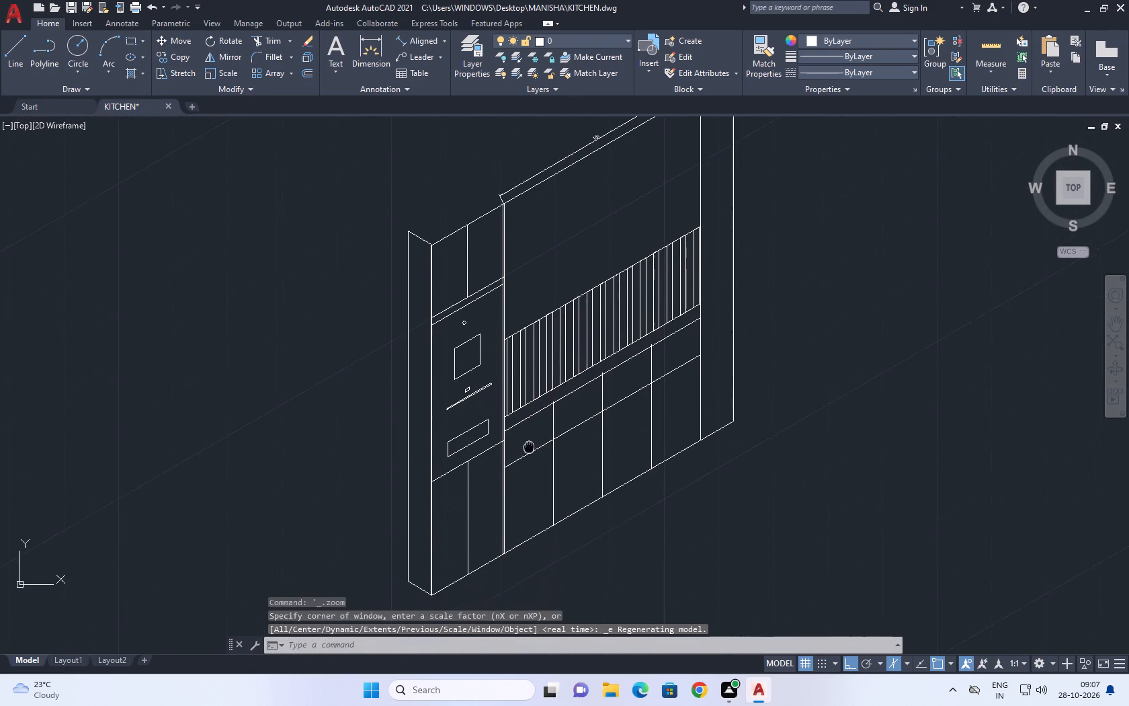
{"action": "middle_click_drag", "start_coordinate": [529, 446], "coordinate": [524, 437]}
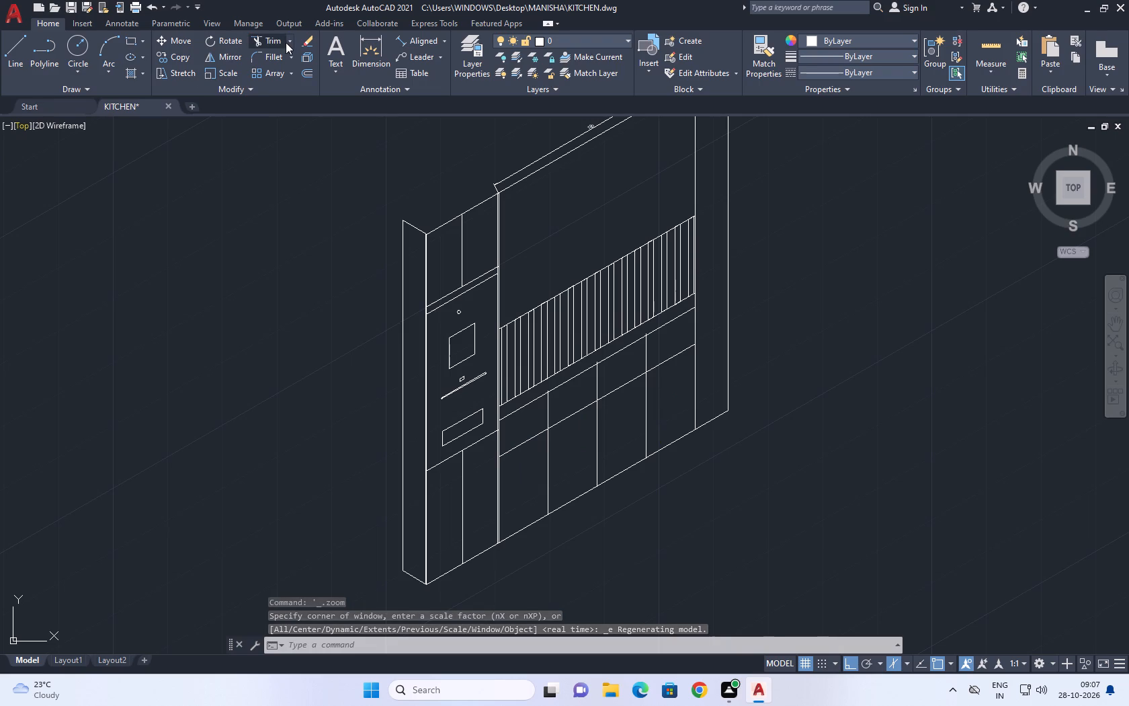
Trim the stubs of the three vertical dividers that project above the moved slanted line.
{"action": "left_click", "coordinate": [277, 38]}
{"action": "scroll", "coordinate": [669, 340], "scroll_direction": "up", "scroll_amount": 3}
{"action": "scroll", "coordinate": [578, 324], "scroll_direction": "up", "scroll_amount": 4}
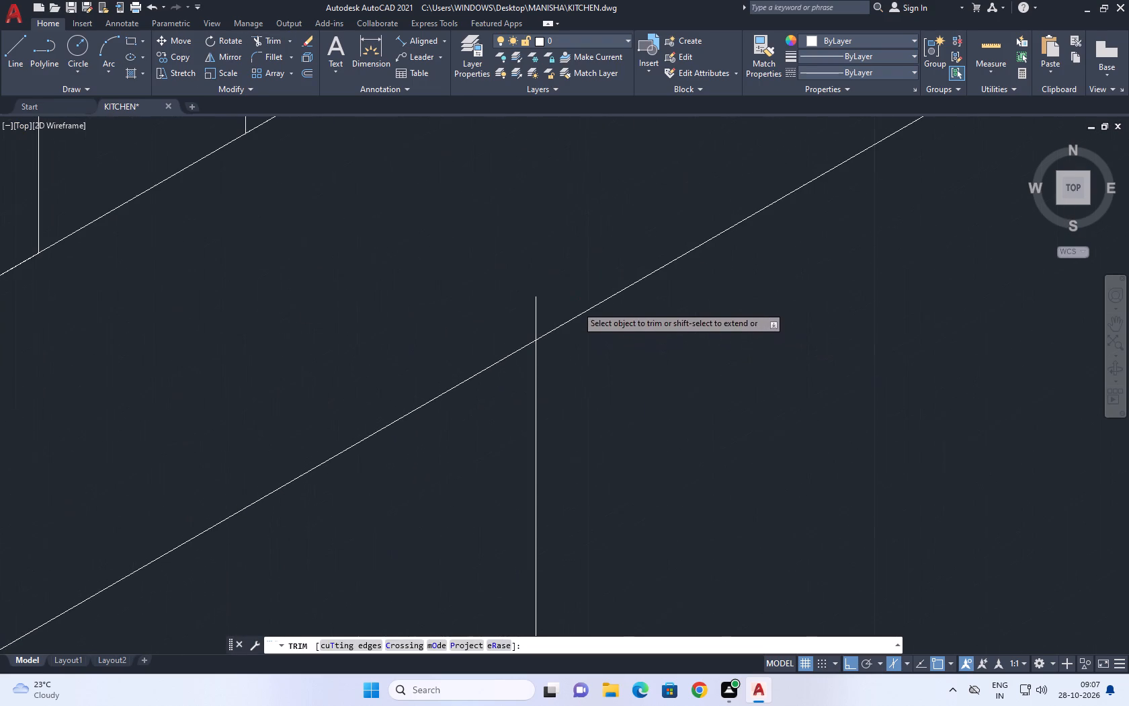
{"action": "left_click_drag", "start_coordinate": [577, 294], "coordinate": [570, 297]}
{"action": "left_click", "coordinate": [503, 319]}
{"action": "scroll", "coordinate": [624, 282], "scroll_direction": "down", "scroll_amount": 6}
{"action": "scroll", "coordinate": [398, 424], "scroll_direction": "up", "scroll_amount": 4}
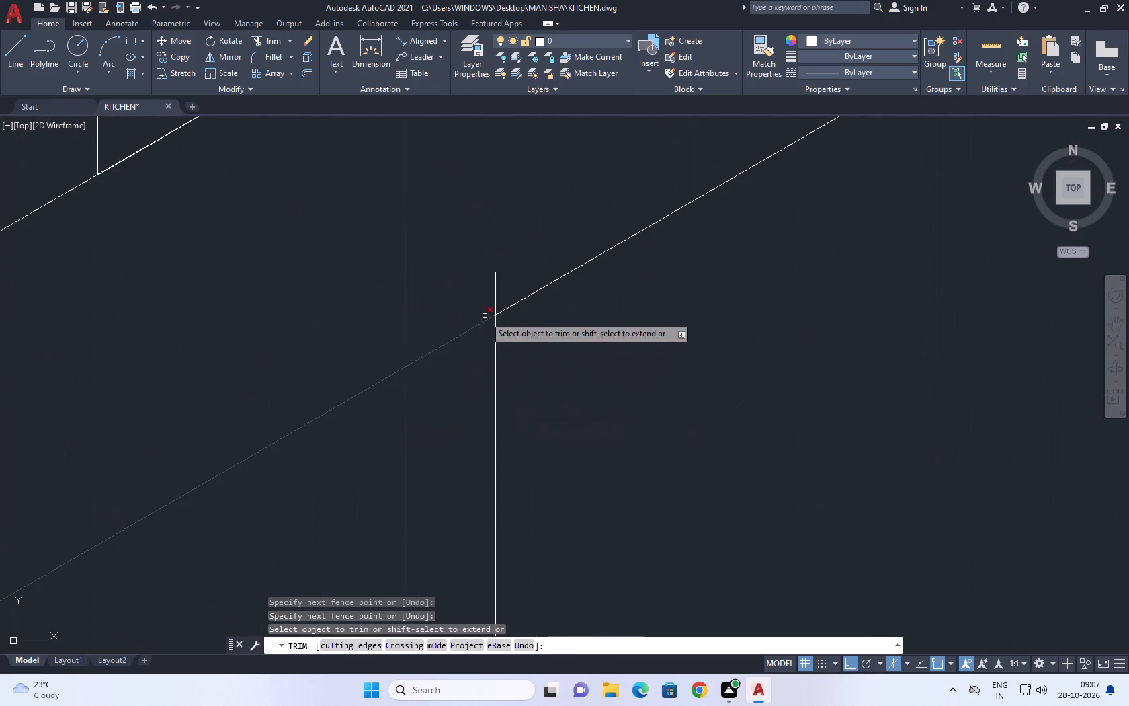
{"action": "left_click", "coordinate": [507, 297]}
{"action": "left_click", "coordinate": [479, 298]}
{"action": "scroll", "coordinate": [576, 267], "scroll_direction": "down", "scroll_amount": 6}
{"action": "scroll", "coordinate": [372, 388], "scroll_direction": "up", "scroll_amount": 5}
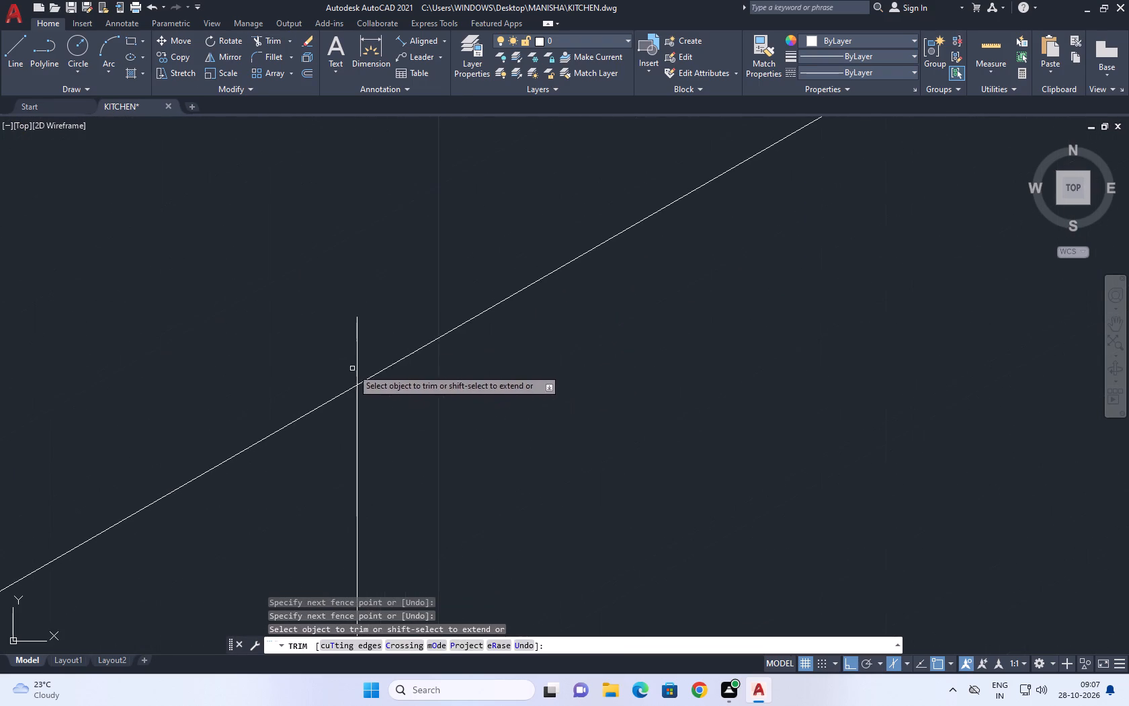
{"action": "left_click_drag", "start_coordinate": [414, 316], "coordinate": [380, 321]}
{"action": "left_click_drag", "start_coordinate": [342, 334], "coordinate": [334, 358]}
{"action": "left_click", "coordinate": [430, 317]}
{"action": "left_click", "coordinate": [345, 362]}
{"action": "right_click", "coordinate": [382, 254]}
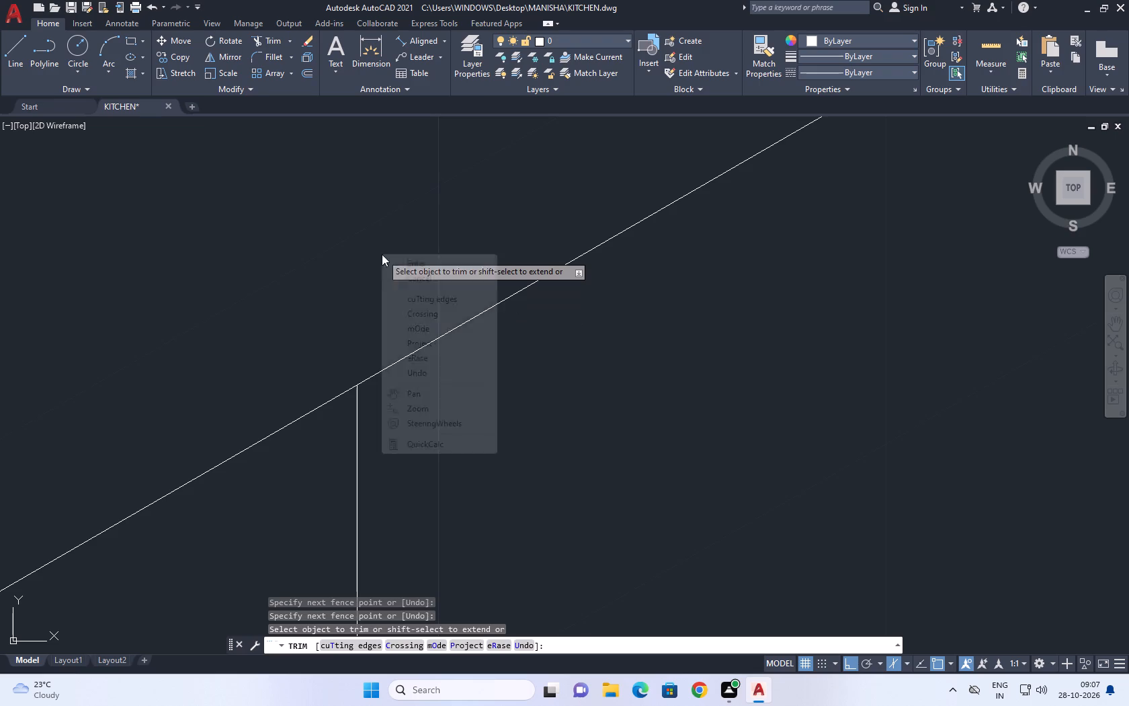
{"action": "left_click", "coordinate": [433, 272]}
Examine the overall kitchen view and the cabinet area beneath the strip band.
{"action": "scroll", "coordinate": [510, 305], "scroll_direction": "down", "scroll_amount": 9}
{"action": "middle_click_drag", "start_coordinate": [681, 311], "coordinate": [590, 379]}
{"action": "middle_click_drag", "start_coordinate": [580, 379], "coordinate": [548, 370]}
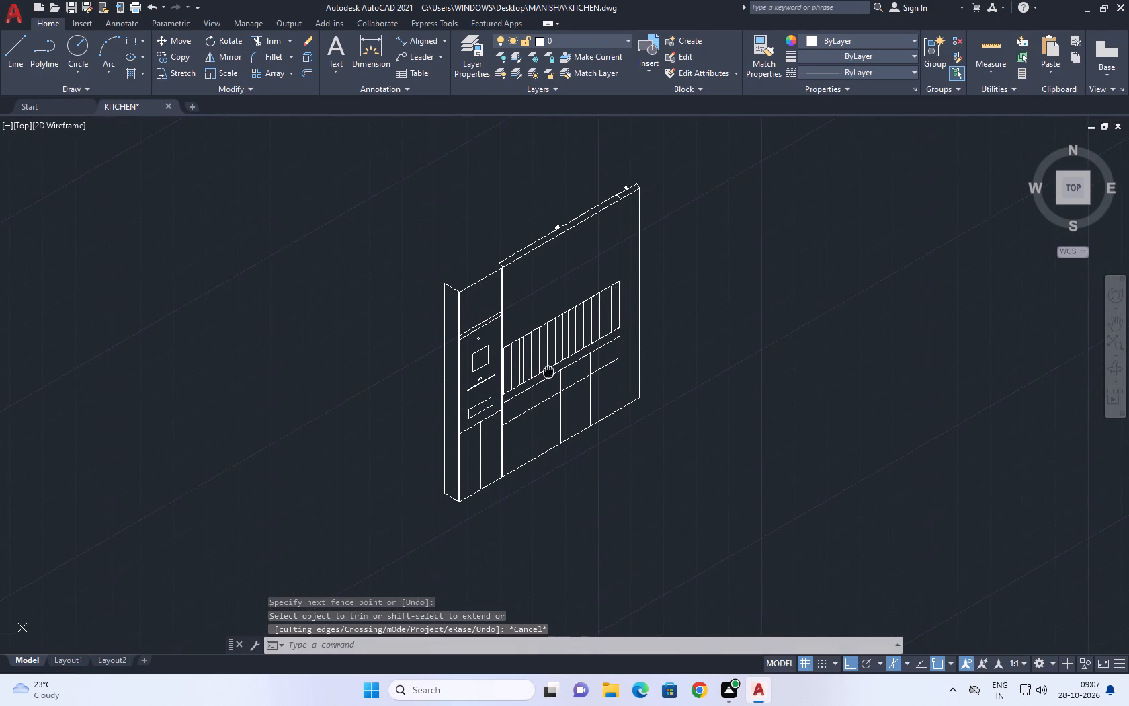
{"action": "middle_click_drag", "start_coordinate": [548, 370], "coordinate": [551, 369]}
{"action": "scroll", "coordinate": [530, 341], "scroll_direction": "up", "scroll_amount": 3}
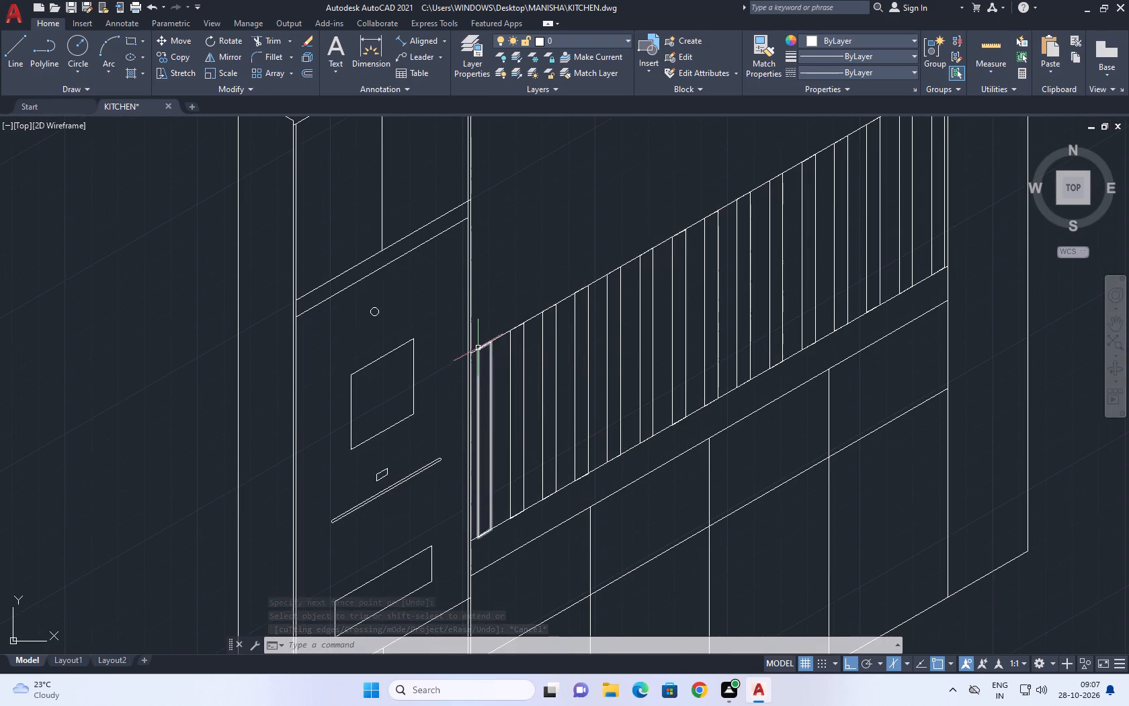
{"action": "scroll", "coordinate": [500, 346], "scroll_direction": "down", "scroll_amount": 2}
{"action": "middle_click_drag", "start_coordinate": [598, 382], "coordinate": [601, 387]}
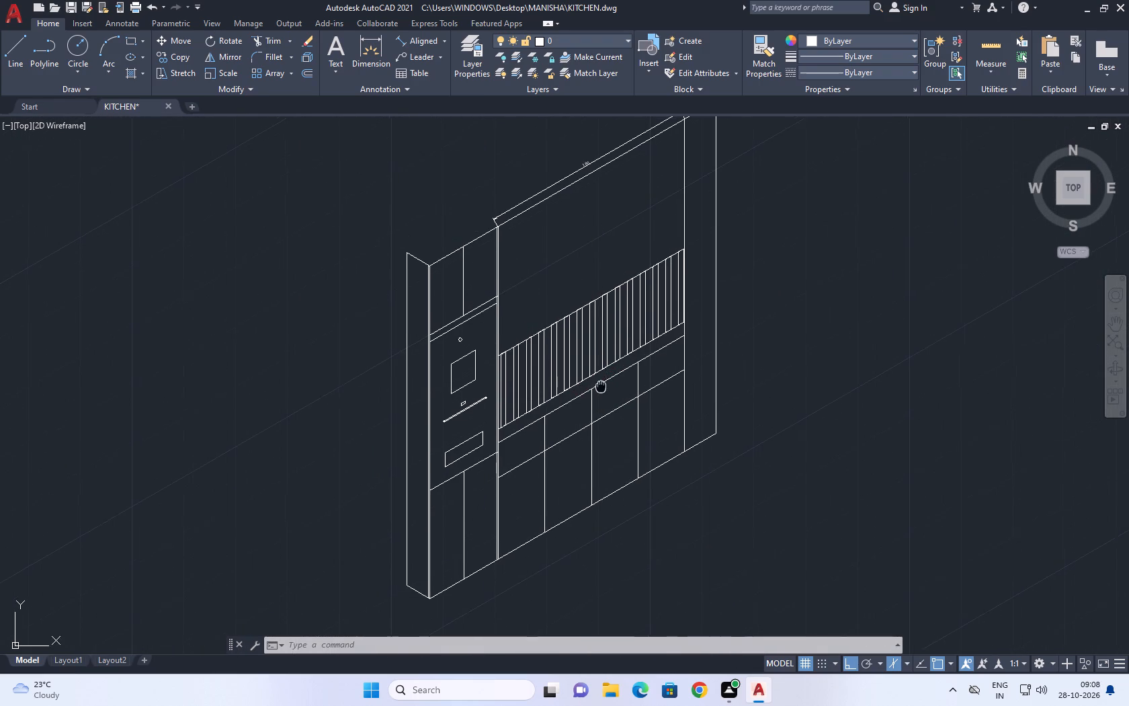
{"action": "middle_click_drag", "start_coordinate": [601, 387], "coordinate": [612, 396]}
{"action": "middle_click", "coordinate": [612, 396]}
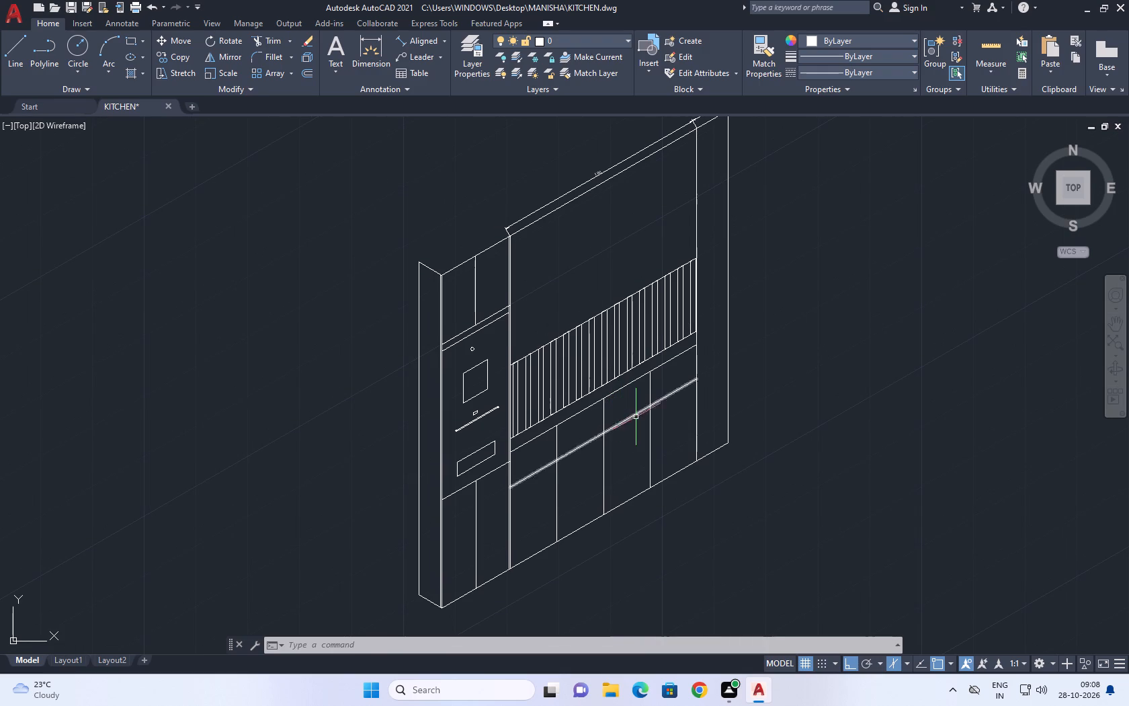
Draw a three-sided isometric outline projecting from the strip band's lower edge, running its last side slightly past that edge.
{"action": "scroll", "coordinate": [612, 396], "scroll_direction": "up", "scroll_amount": 2}
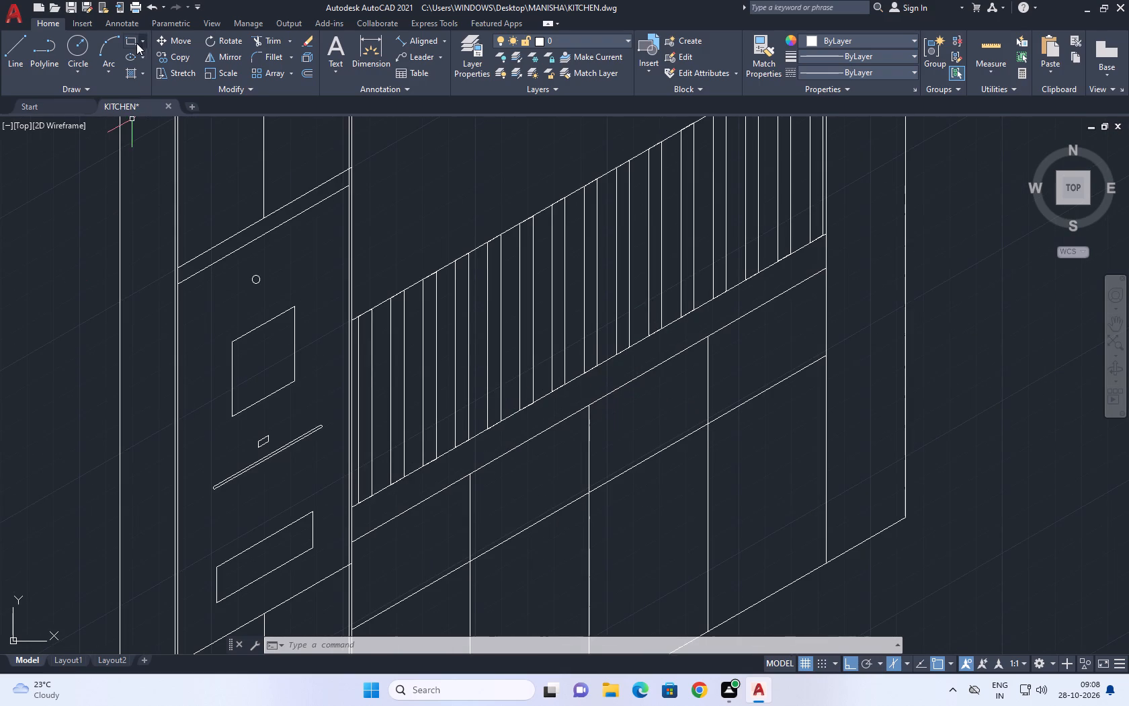
{"action": "left_click", "coordinate": [17, 43]}
{"action": "scroll", "coordinate": [624, 409], "scroll_direction": "up", "scroll_amount": 1}
{"action": "scroll", "coordinate": [581, 372], "scroll_direction": "up", "scroll_amount": 1}
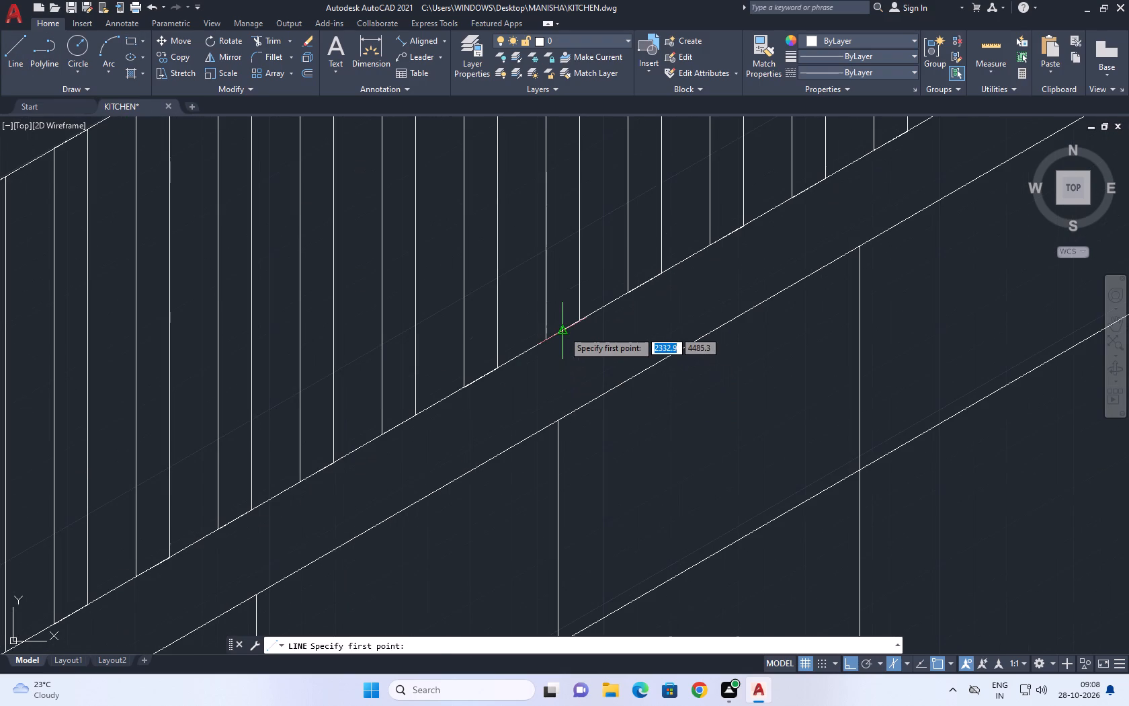
{"action": "left_click", "coordinate": [563, 331]}
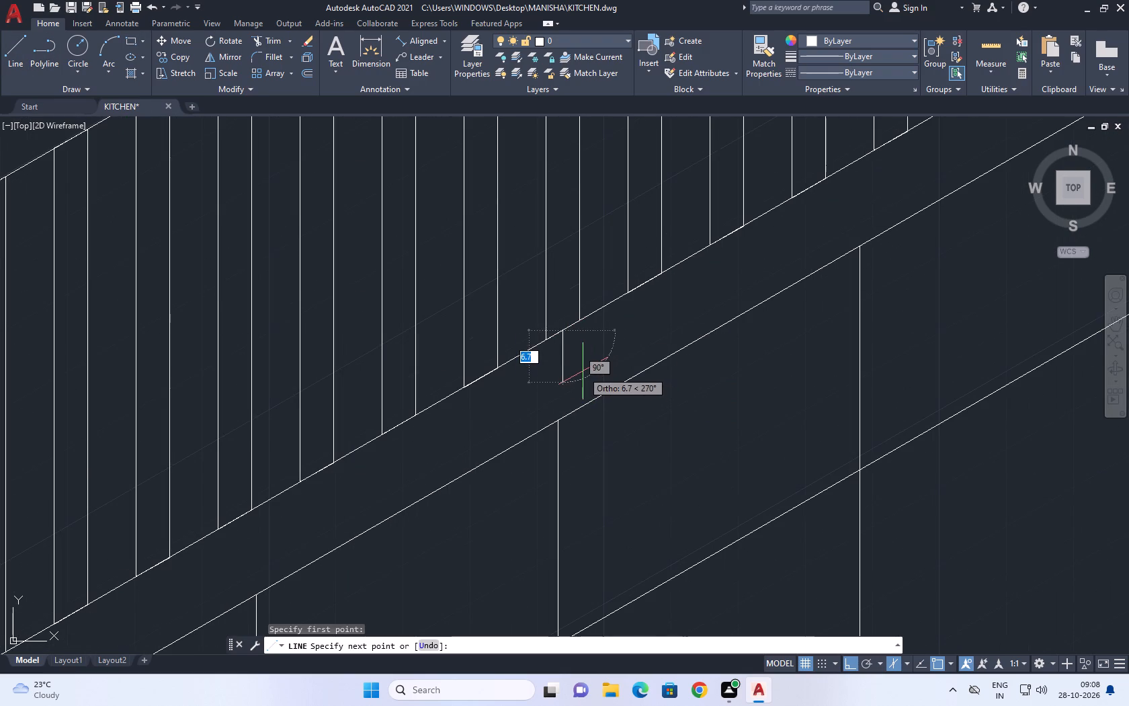
{"action": "key", "text": "F5"}
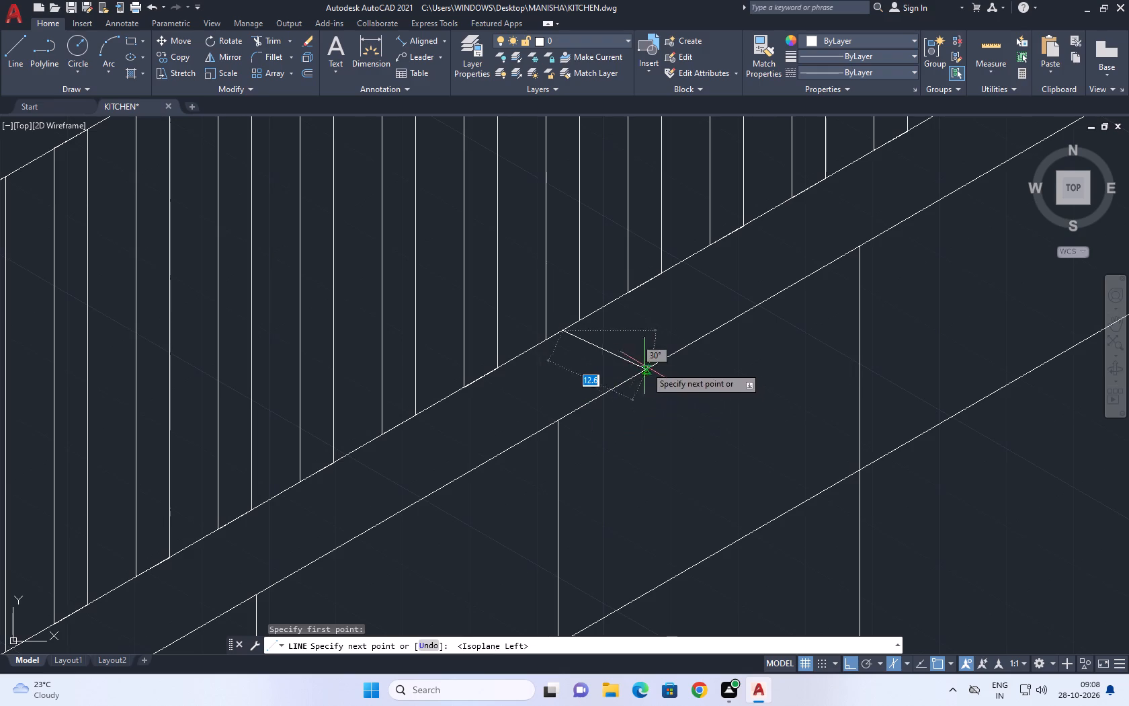
{"action": "left_click", "coordinate": [608, 363]}
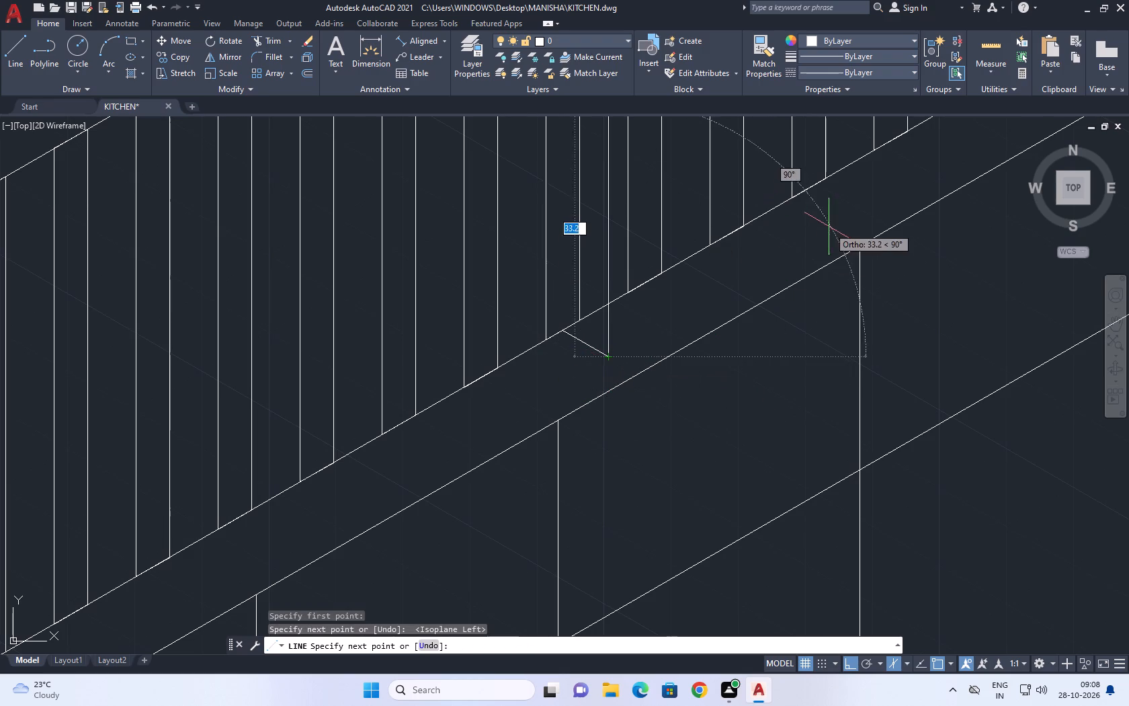
{"action": "middle_click_drag", "start_coordinate": [829, 227], "coordinate": [692, 403]}
{"action": "scroll", "coordinate": [791, 385], "scroll_direction": "down", "scroll_amount": 2}
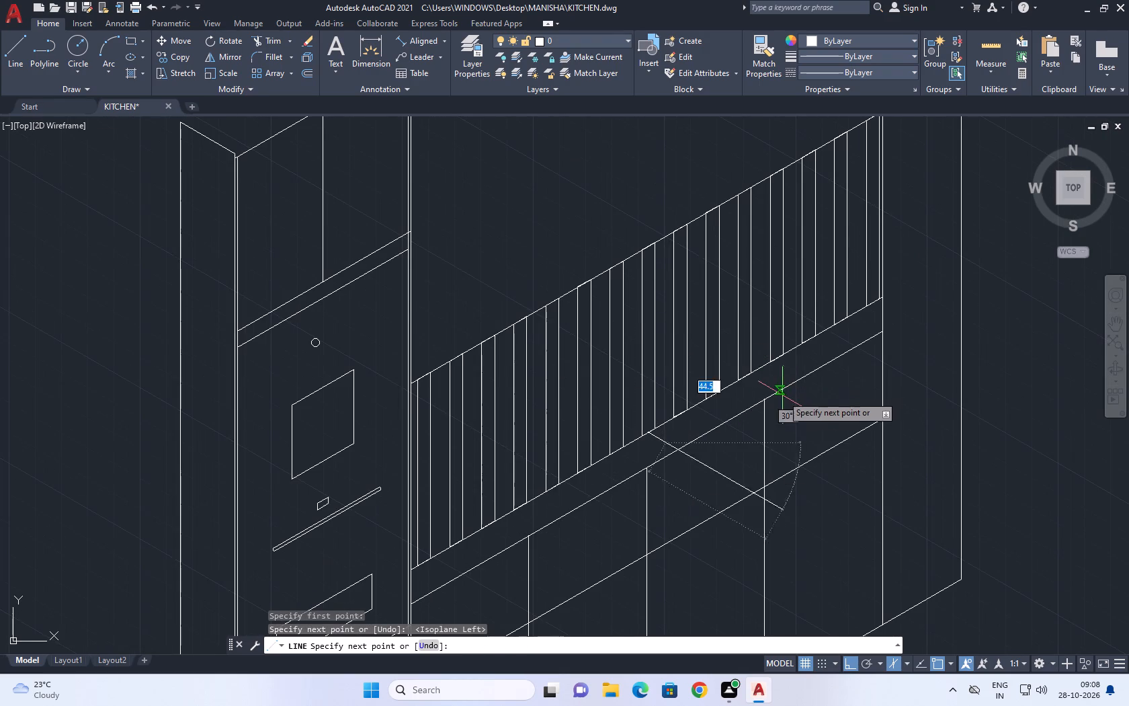
{"action": "key", "text": "F5"}
{"action": "scroll", "coordinate": [769, 387], "scroll_direction": "up", "scroll_amount": 2}
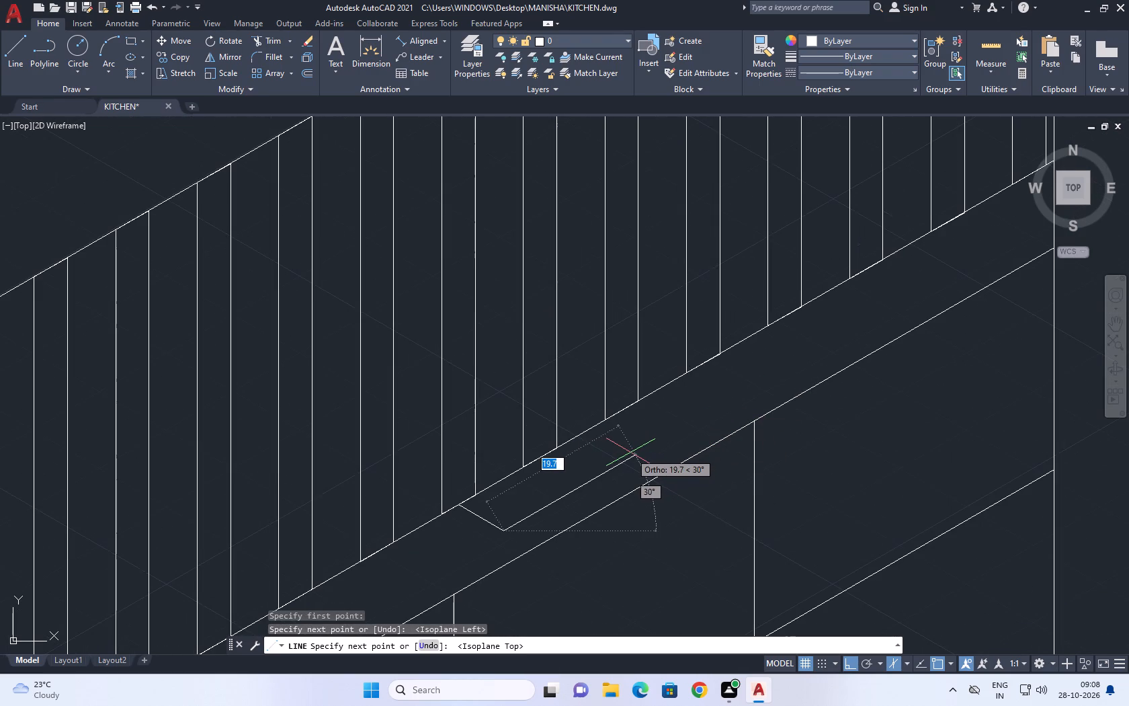
{"action": "left_click", "coordinate": [653, 448]}
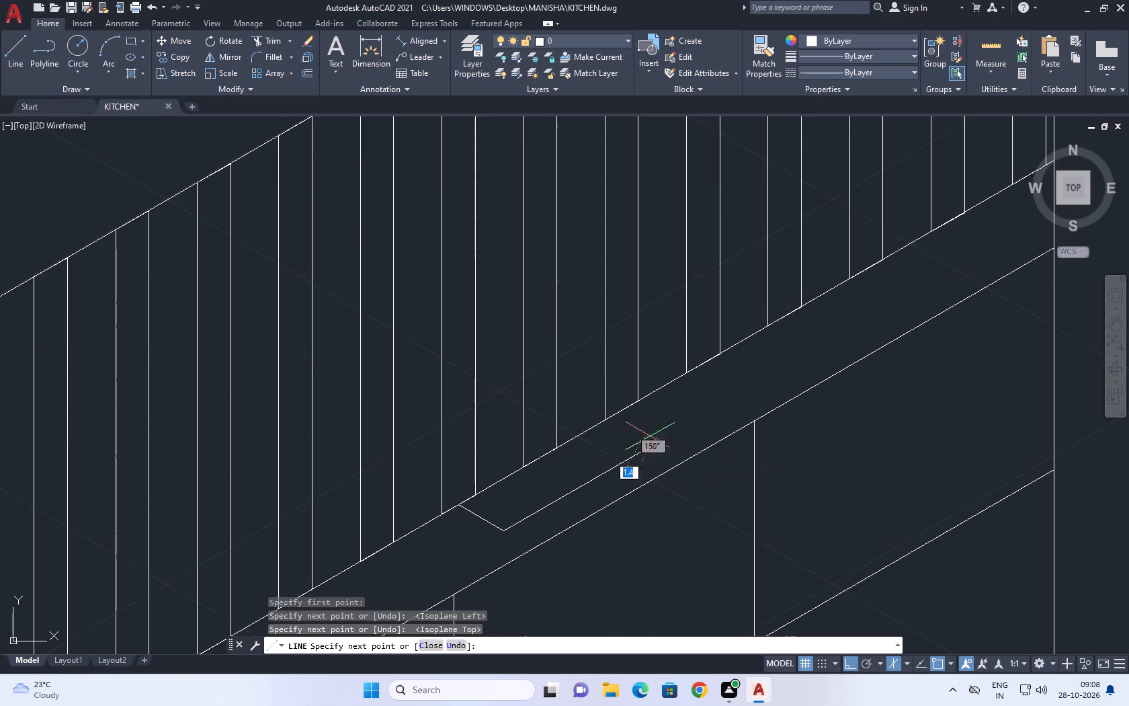
{"action": "scroll", "coordinate": [615, 422], "scroll_direction": "up", "scroll_amount": 2}
{"action": "left_click", "coordinate": [548, 405]}
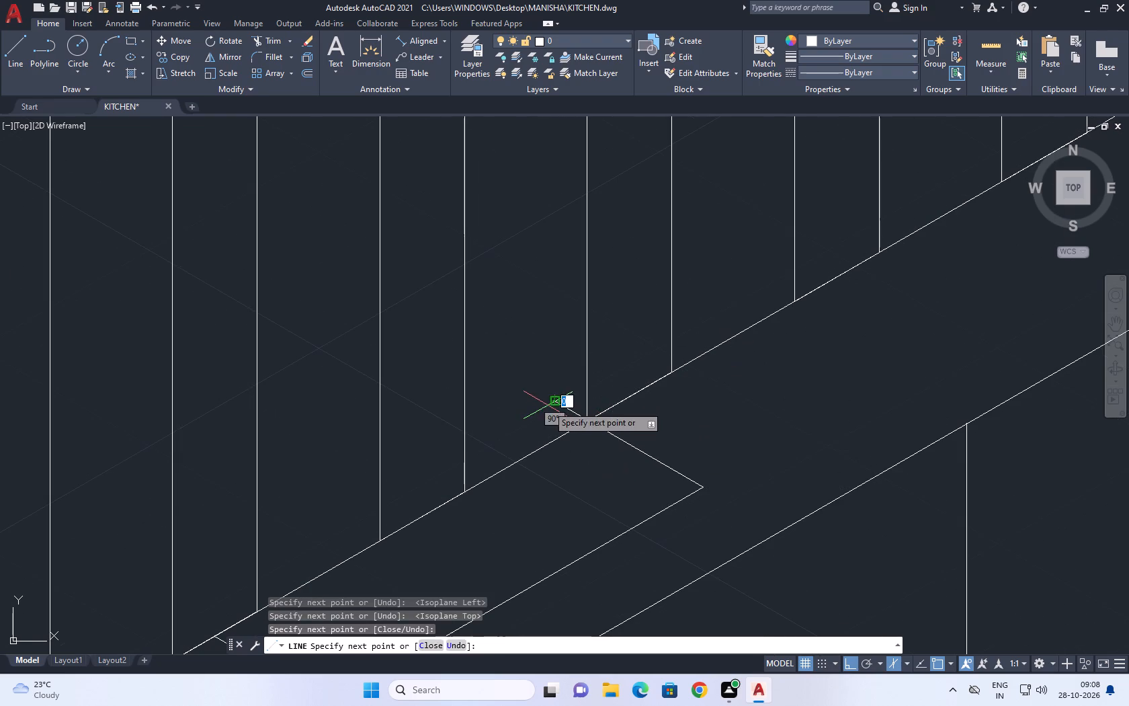
{"action": "right_click", "coordinate": [549, 401]}
{"action": "left_click", "coordinate": [585, 420]}
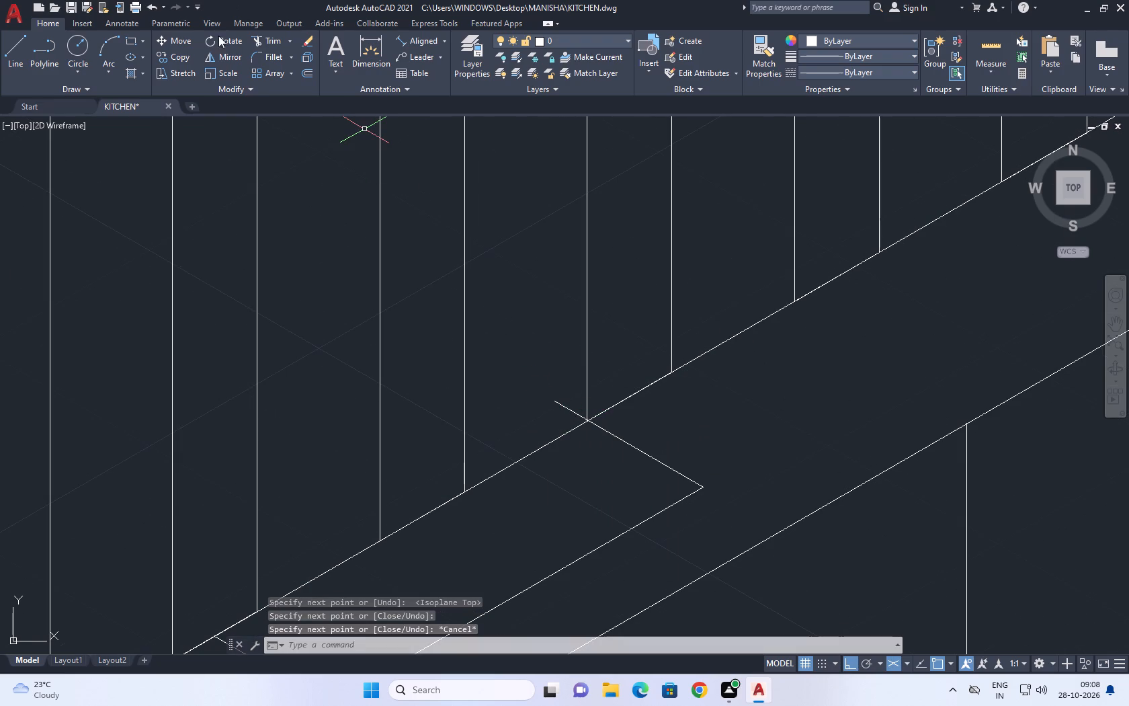
Trim the end of the outline's upper side line that overshoots the strip band's lower edge.
{"action": "left_click", "coordinate": [269, 38]}
{"action": "scroll", "coordinate": [558, 410], "scroll_direction": "up", "scroll_amount": 3}
{"action": "left_click_drag", "start_coordinate": [594, 351], "coordinate": [572, 386]}
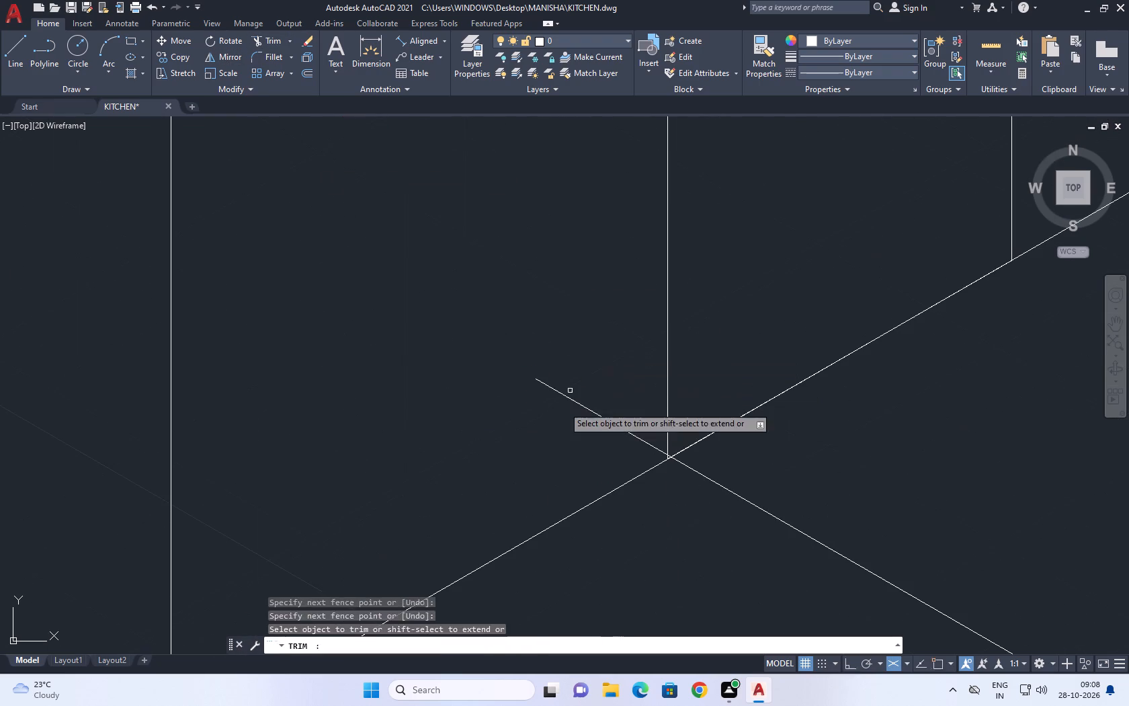
{"action": "left_click", "coordinate": [559, 416]}
{"action": "left_click_drag", "start_coordinate": [580, 383], "coordinate": [579, 376]}
{"action": "right_click_drag", "start_coordinate": [560, 309], "coordinate": [552, 304]}
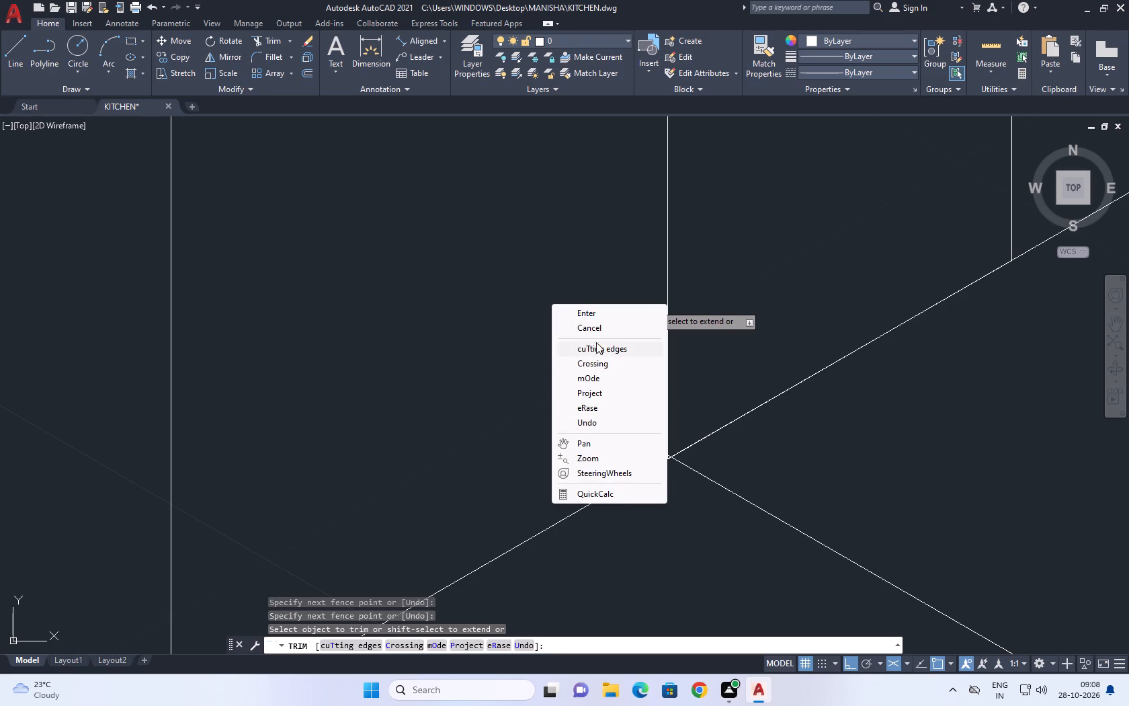
{"action": "left_click", "coordinate": [608, 331]}
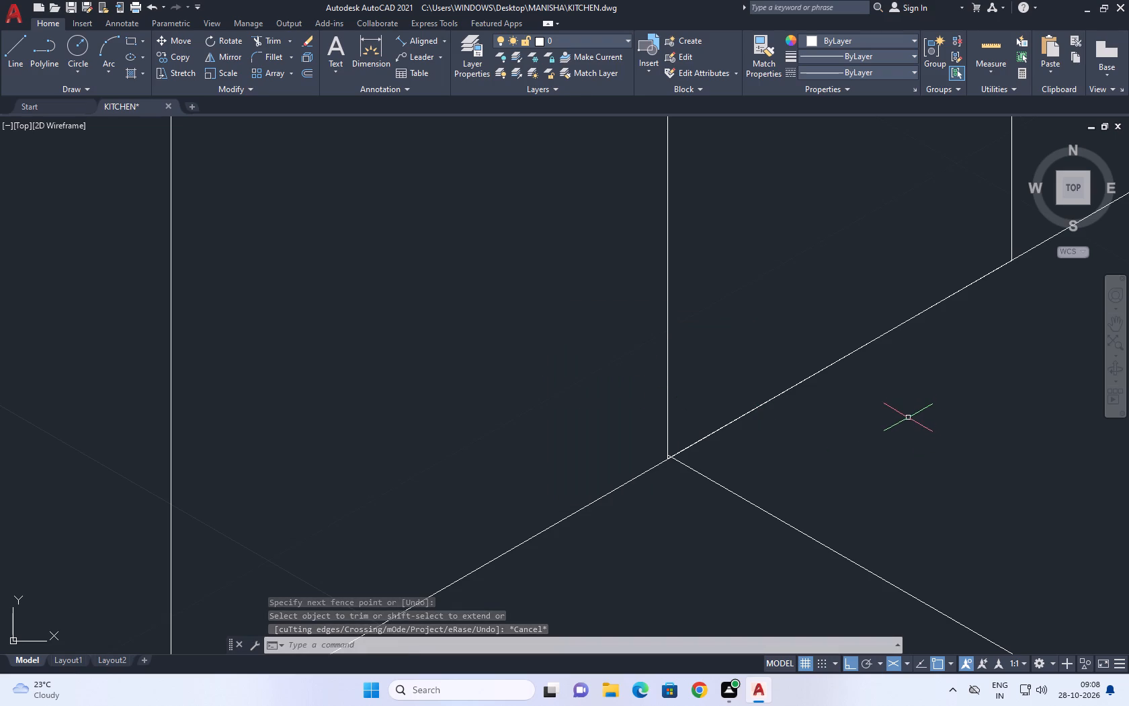
Stretch the inner end of the outline's upper side line to its crossing with the strip band's lower edge.
{"action": "scroll", "coordinate": [714, 518], "scroll_direction": "up", "scroll_amount": 3}
{"action": "left_click_drag", "start_coordinate": [871, 404], "coordinate": [786, 475]}
{"action": "left_click_drag", "start_coordinate": [677, 501], "coordinate": [736, 536]}
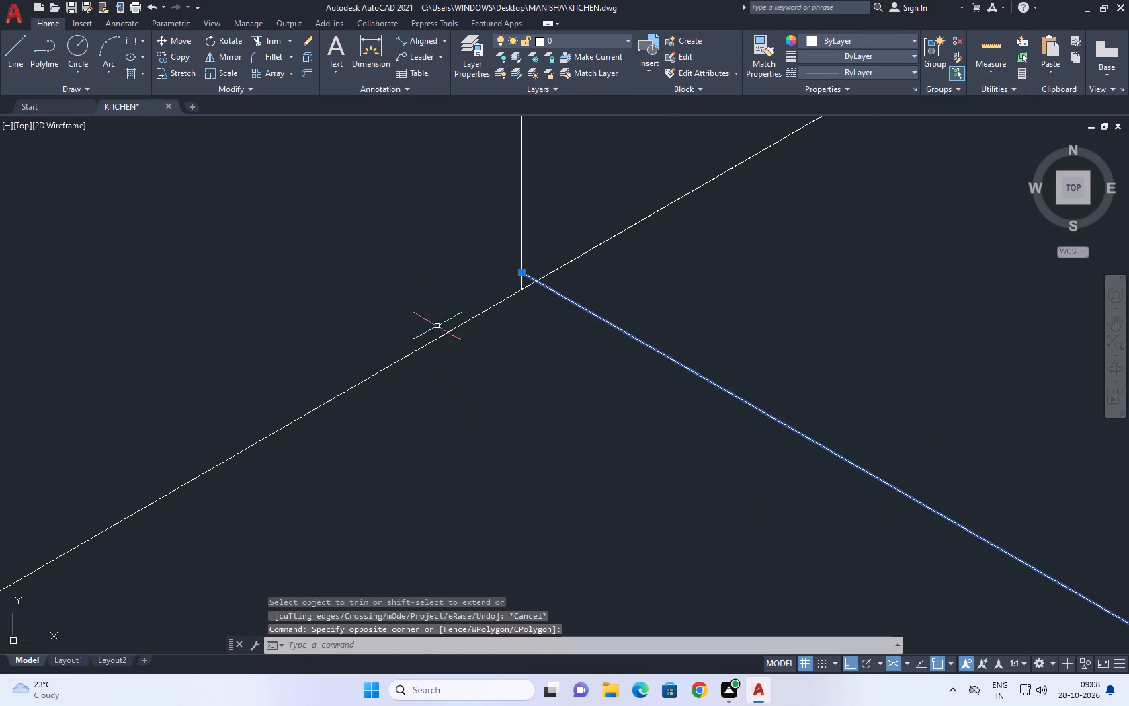
{"action": "scroll", "coordinate": [528, 223], "scroll_direction": "up", "scroll_amount": 4}
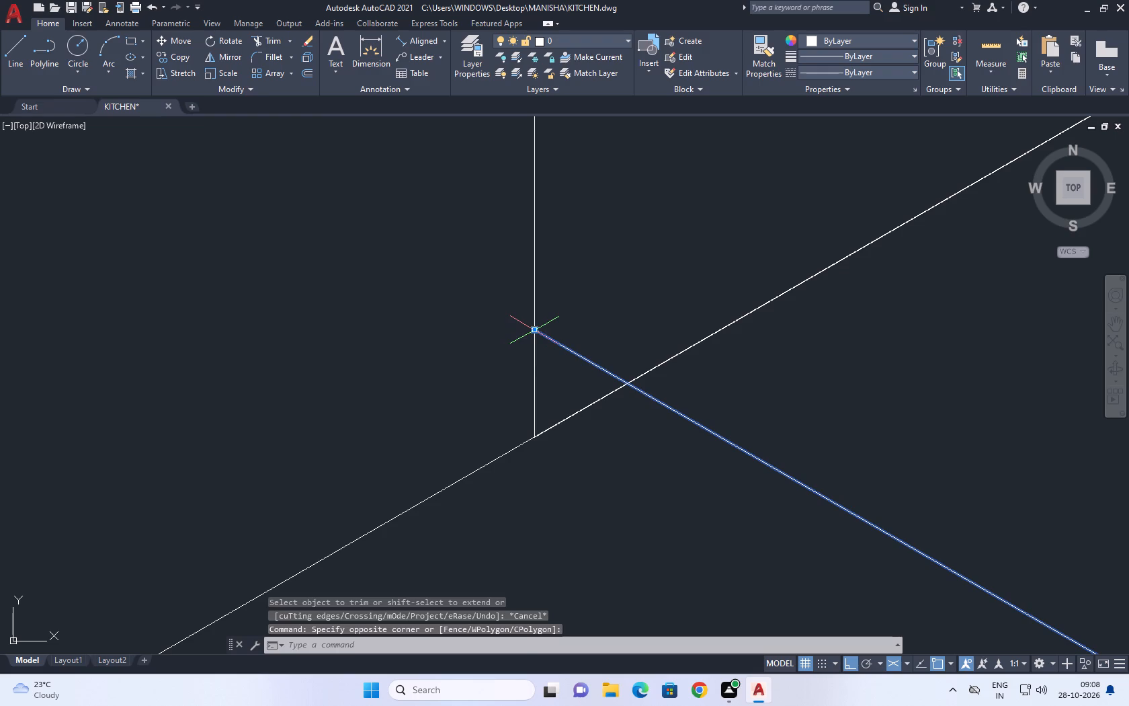
{"action": "left_click_drag", "start_coordinate": [536, 327], "coordinate": [540, 335]}
{"action": "left_click", "coordinate": [631, 382]}
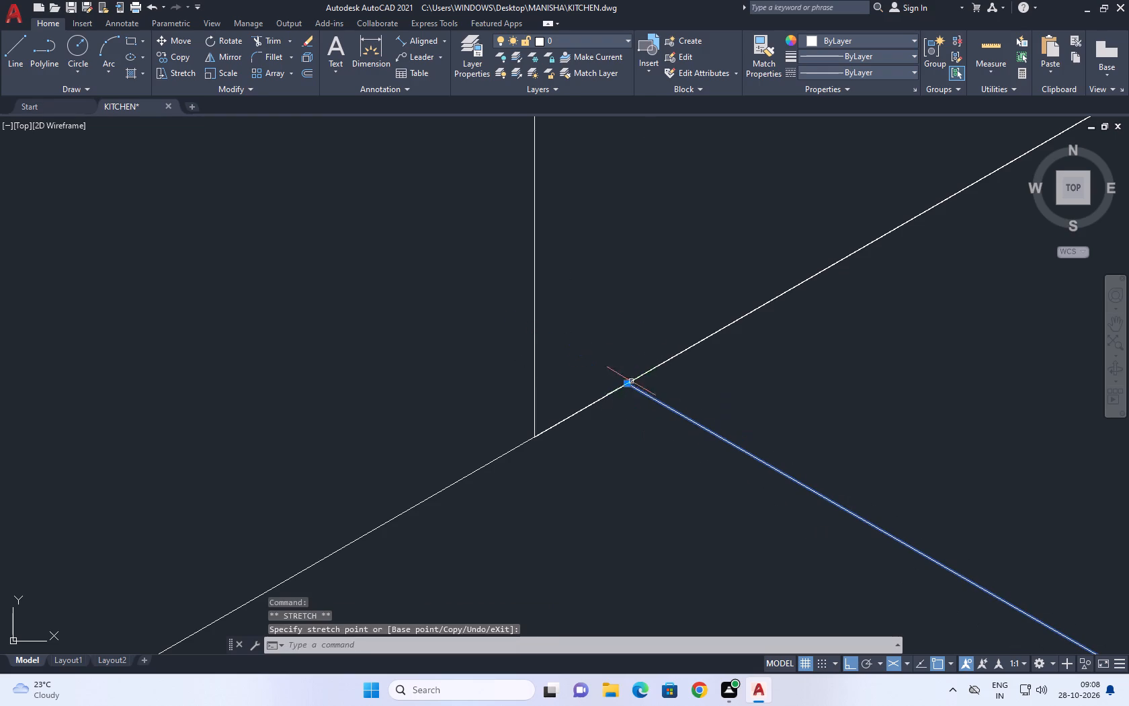
{"action": "right_click_drag", "start_coordinate": [632, 271], "coordinate": [627, 278]}
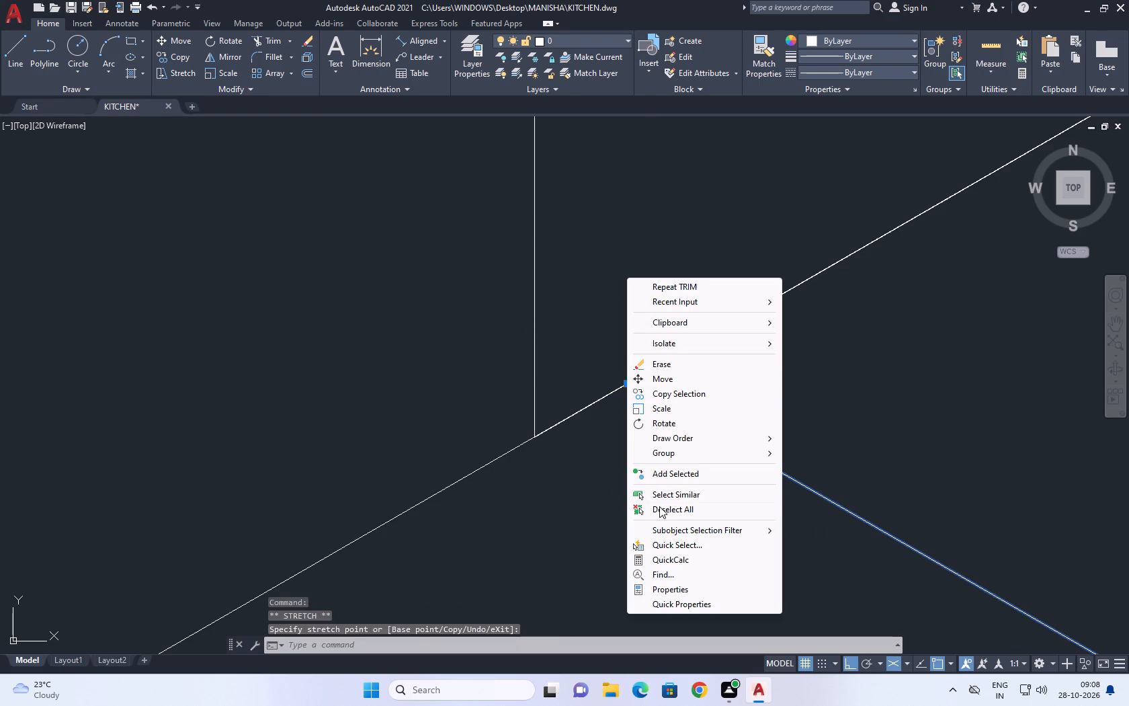
{"action": "left_click", "coordinate": [659, 506]}
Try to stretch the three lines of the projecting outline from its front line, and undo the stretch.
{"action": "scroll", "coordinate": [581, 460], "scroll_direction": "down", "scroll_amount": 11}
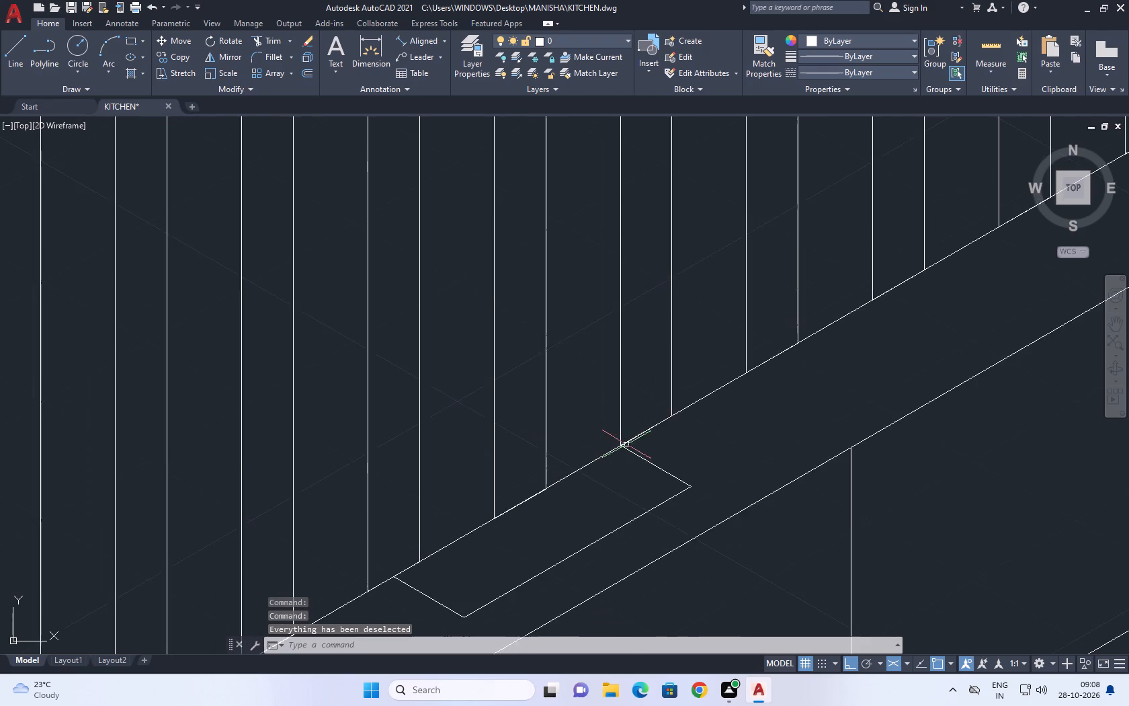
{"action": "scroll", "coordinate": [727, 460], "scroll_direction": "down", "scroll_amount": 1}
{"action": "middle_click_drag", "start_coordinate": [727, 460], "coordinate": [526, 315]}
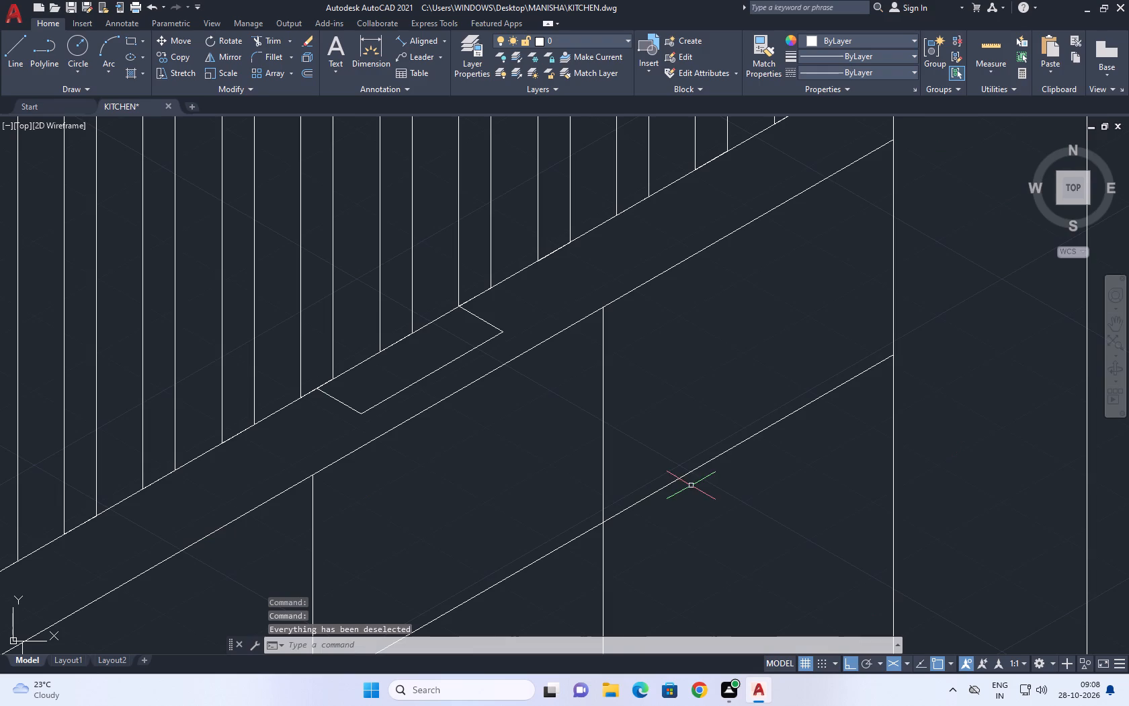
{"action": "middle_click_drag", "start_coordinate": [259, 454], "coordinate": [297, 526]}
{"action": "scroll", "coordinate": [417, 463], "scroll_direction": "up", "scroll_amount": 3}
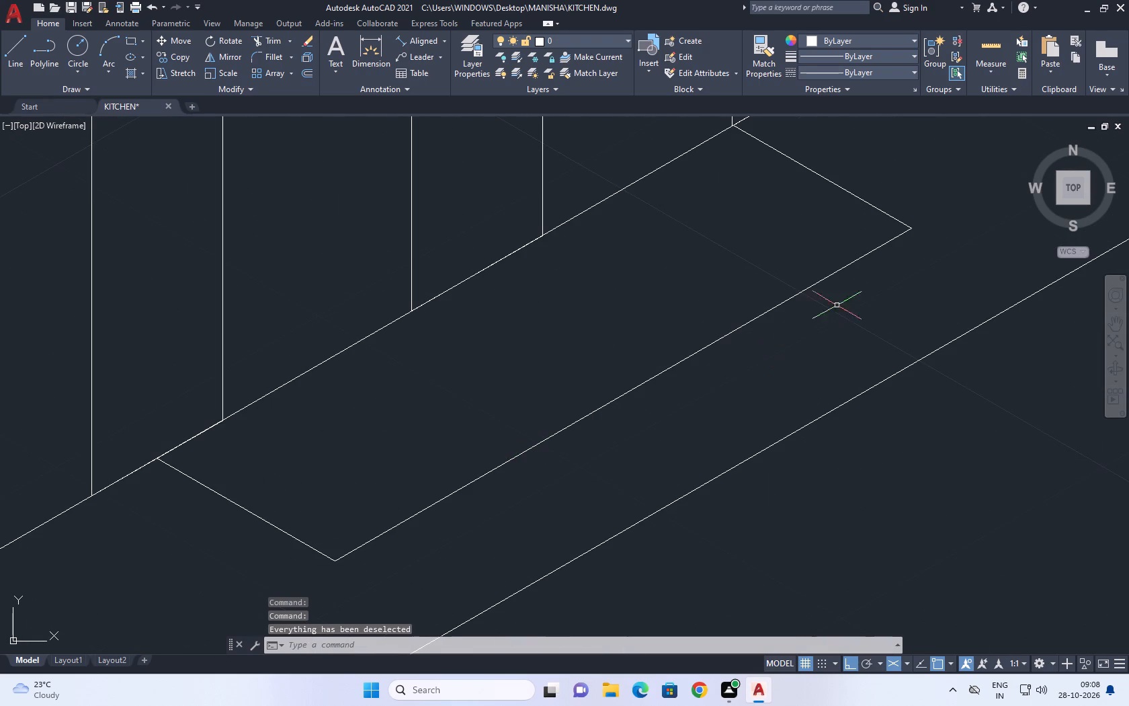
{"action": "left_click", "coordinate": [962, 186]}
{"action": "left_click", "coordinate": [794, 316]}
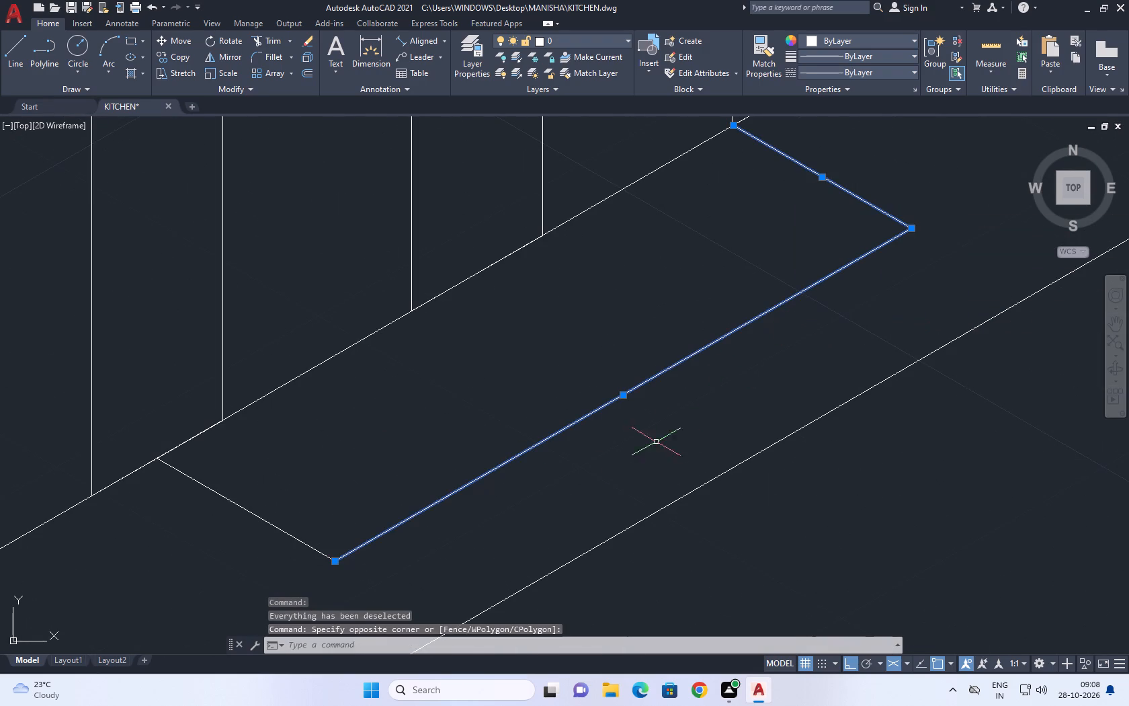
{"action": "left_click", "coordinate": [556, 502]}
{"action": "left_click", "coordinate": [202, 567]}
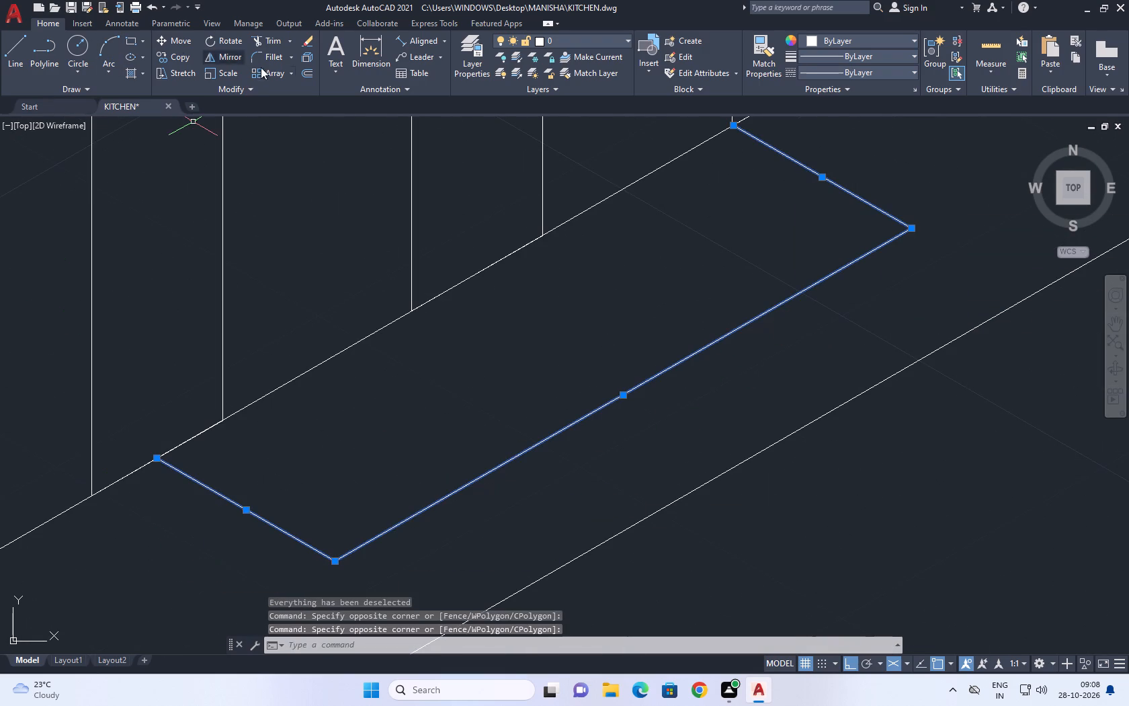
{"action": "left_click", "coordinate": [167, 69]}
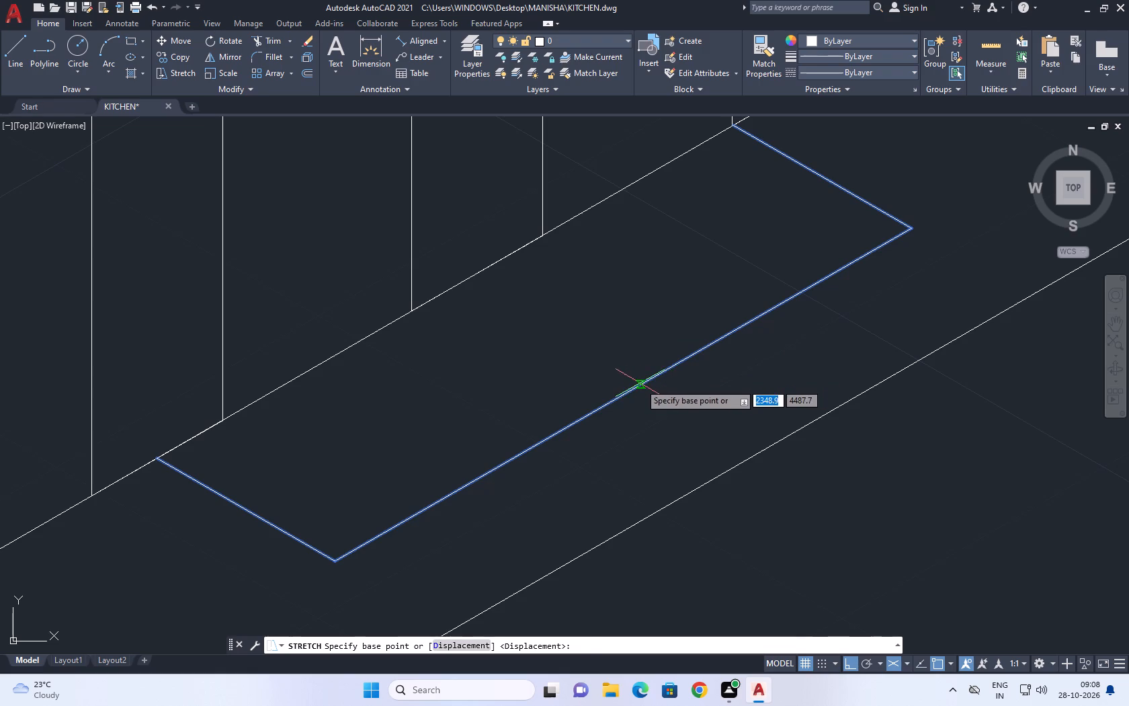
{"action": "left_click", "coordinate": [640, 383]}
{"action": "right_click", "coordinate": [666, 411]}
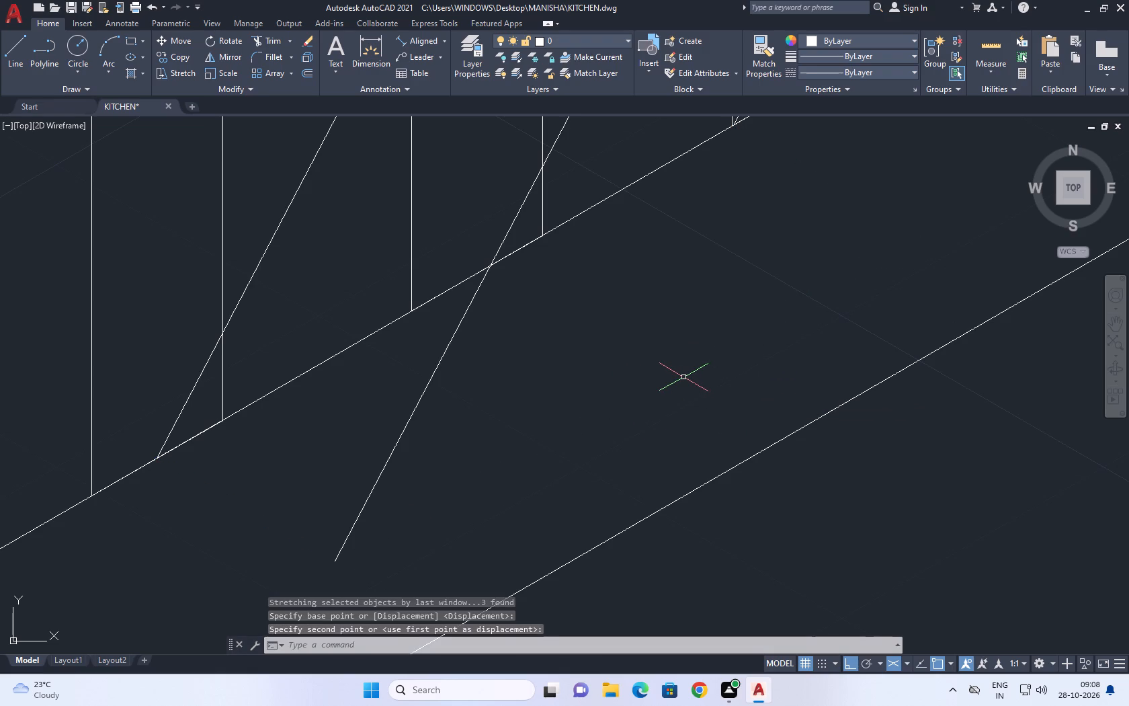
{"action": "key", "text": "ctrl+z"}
Move the outline's front line outward by about 1.3 along the 330° isometric axis.
{"action": "left_click", "coordinate": [675, 395]}
{"action": "left_click", "coordinate": [575, 334]}
{"action": "middle_click_drag", "start_coordinate": [577, 365], "coordinate": [548, 364]}
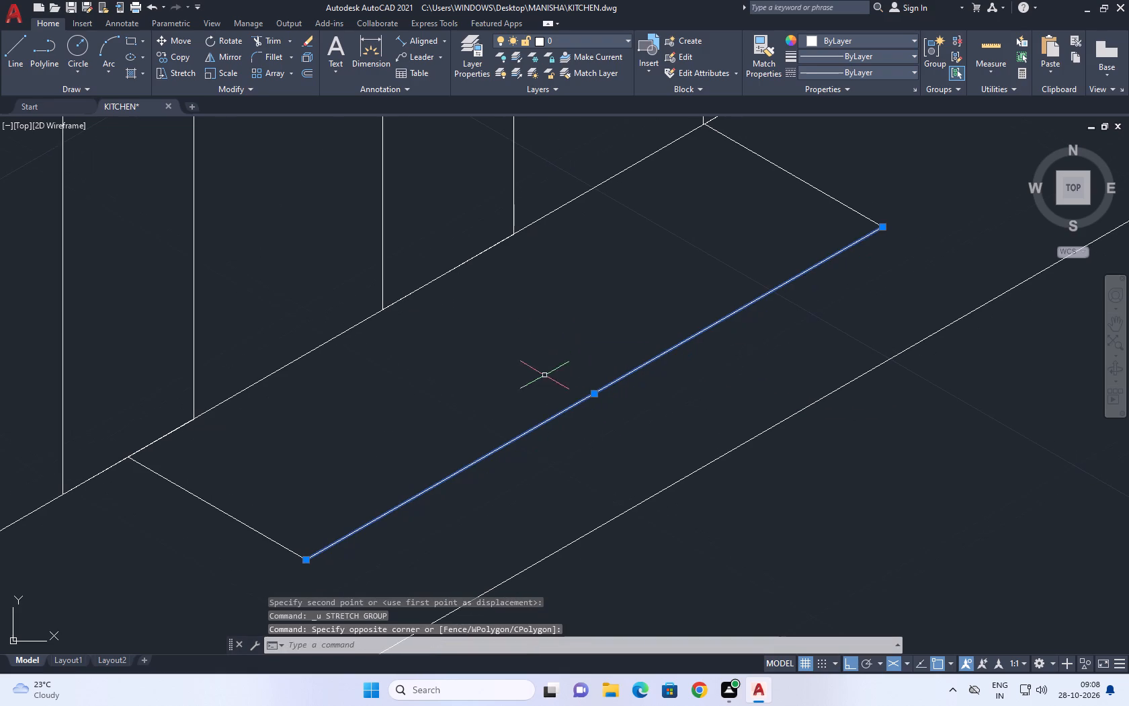
{"action": "left_click", "coordinate": [174, 42]}
{"action": "middle_click_drag", "start_coordinate": [573, 460], "coordinate": [524, 415]}
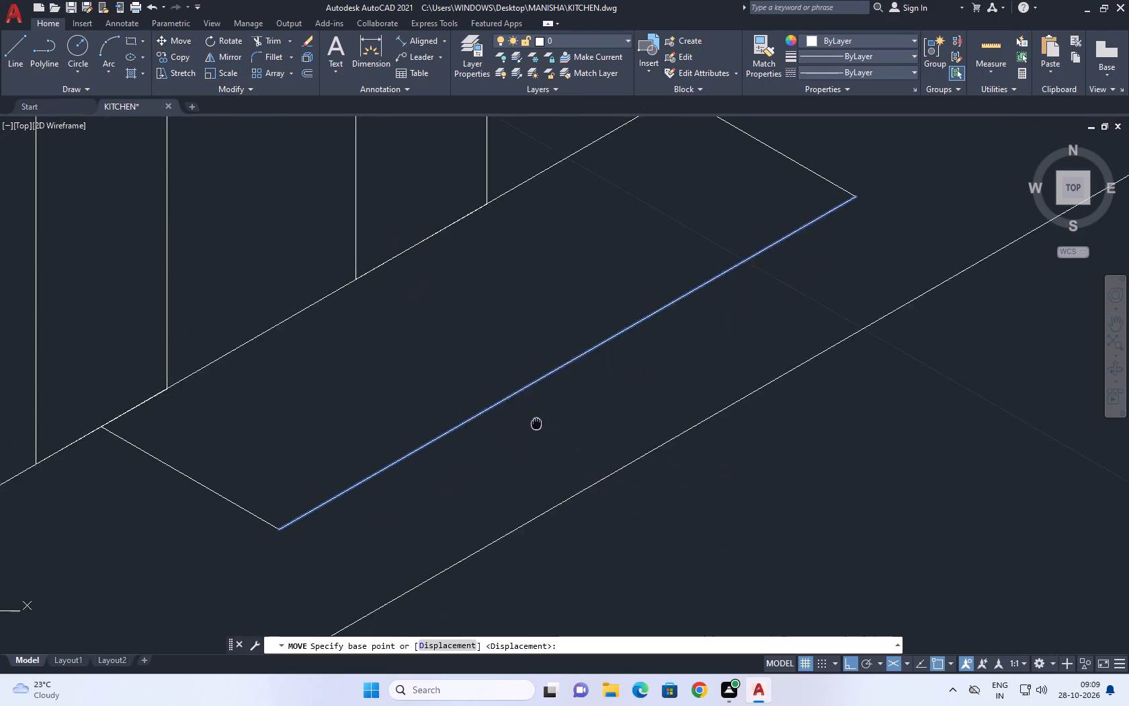
{"action": "middle_click_drag", "start_coordinate": [524, 415], "coordinate": [473, 385]}
{"action": "left_click", "coordinate": [489, 370]}
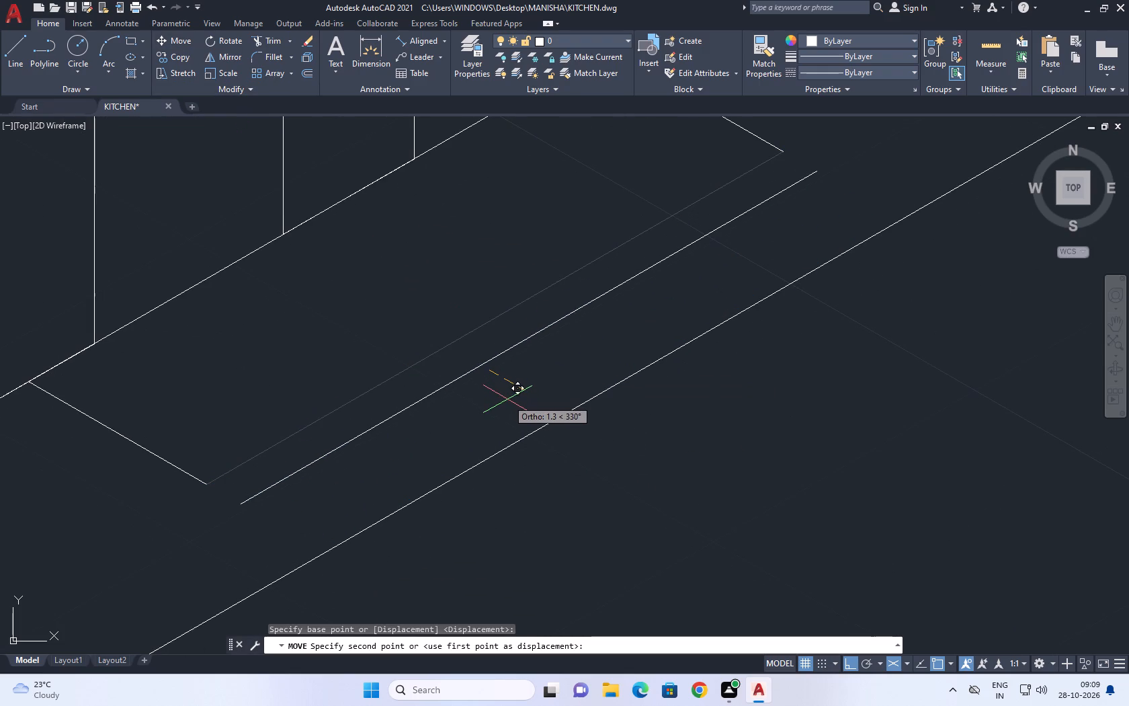
{"action": "left_click", "coordinate": [508, 399]}
{"action": "middle_click_drag", "start_coordinate": [609, 354], "coordinate": [584, 386]}
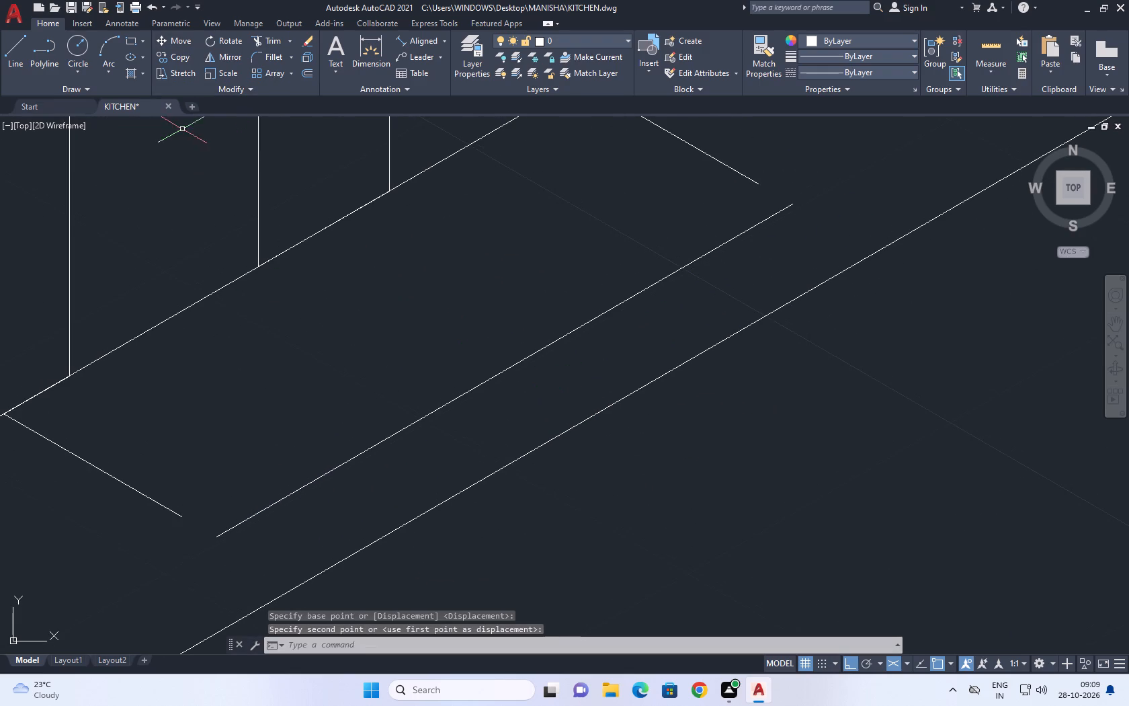
Join the projecting outline's front line to its lower and upper side lines with zero-radius fillets to close both outer corners.
{"action": "left_click", "coordinate": [276, 59]}
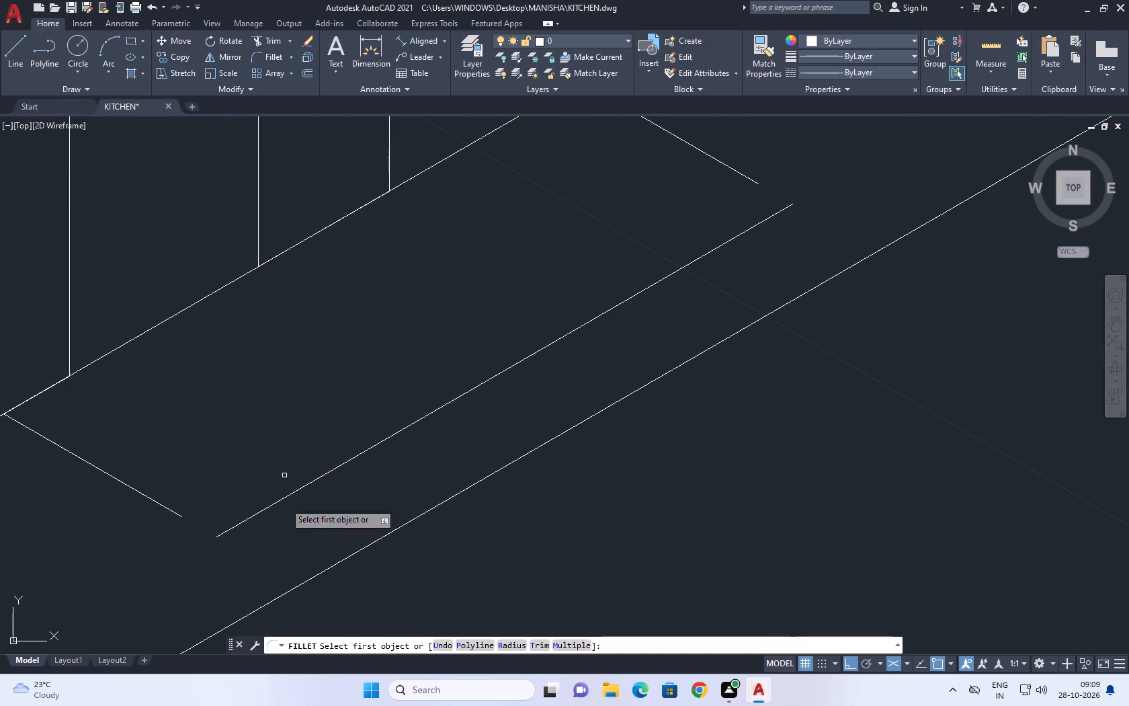
{"action": "left_click", "coordinate": [247, 518]}
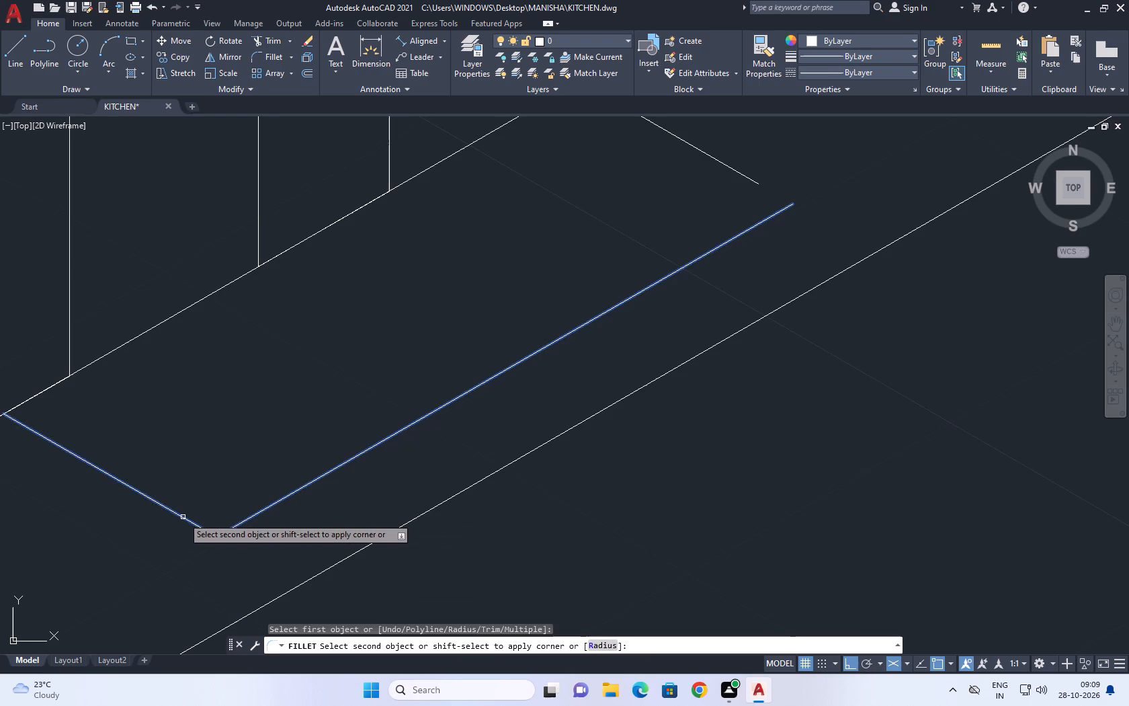
{"action": "left_click", "coordinate": [183, 517]}
{"action": "middle_click_drag", "start_coordinate": [288, 469], "coordinate": [236, 555]}
{"action": "scroll", "coordinate": [236, 555], "scroll_direction": "down", "scroll_amount": 1}
{"action": "right_click_drag", "start_coordinate": [310, 472], "coordinate": [311, 508]}
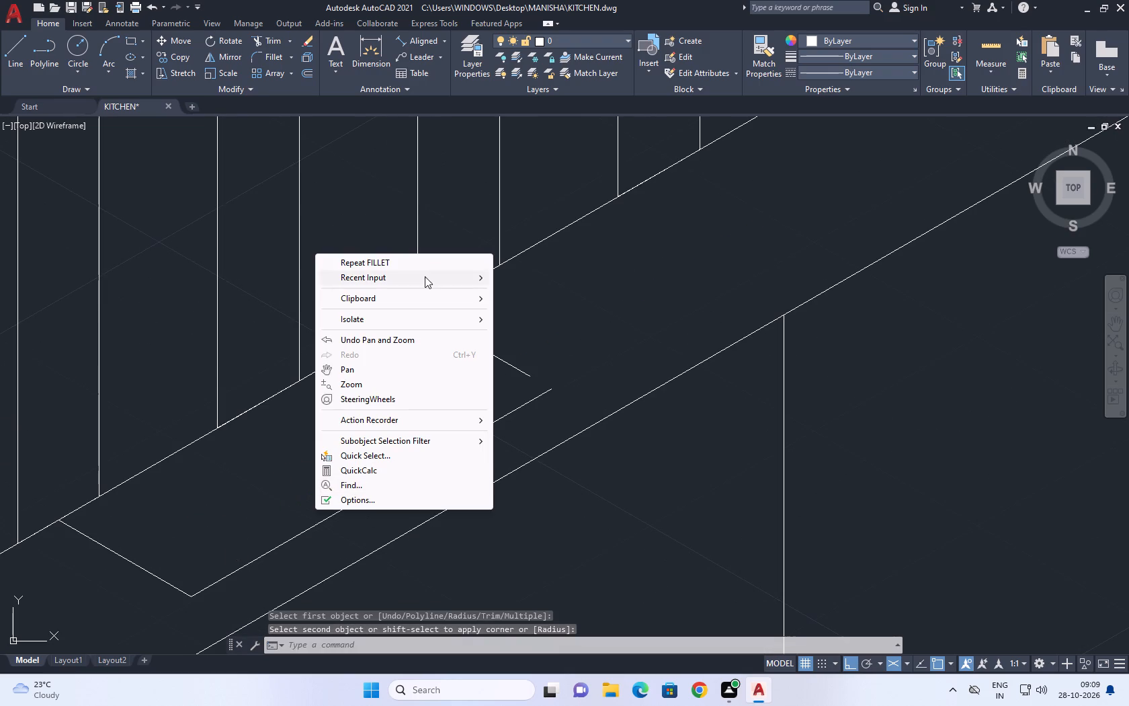
{"action": "left_click", "coordinate": [425, 266]}
{"action": "left_click", "coordinate": [514, 366]}
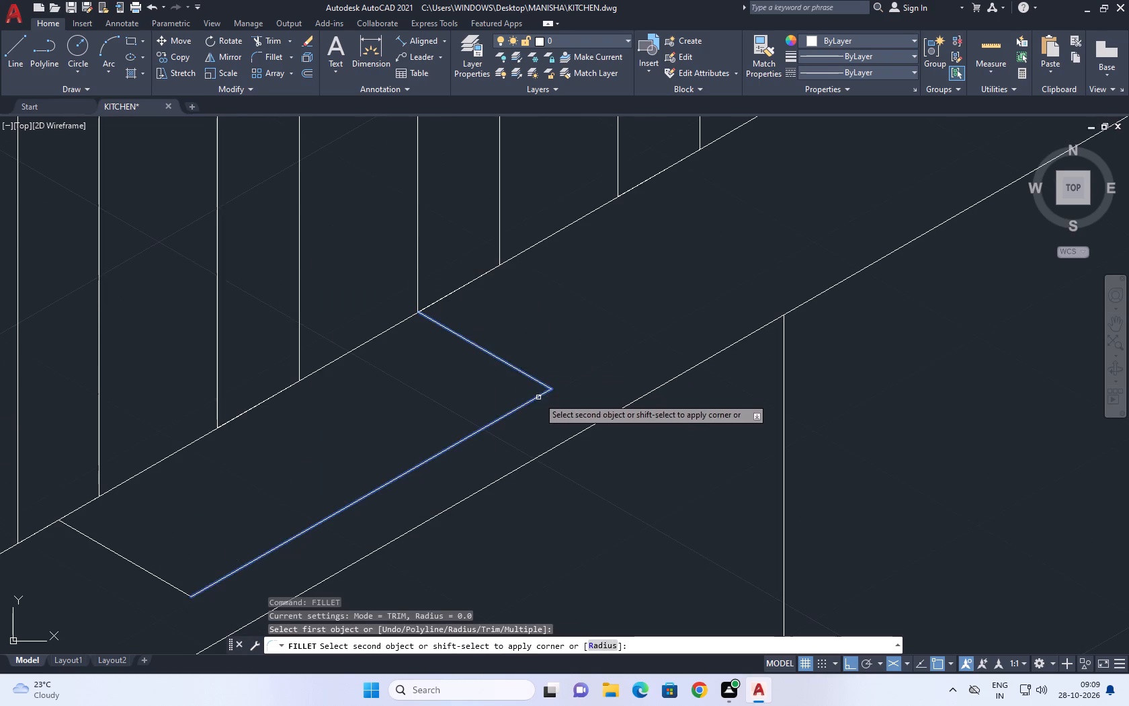
{"action": "left_click", "coordinate": [538, 397]}
{"action": "middle_click_drag", "start_coordinate": [562, 327], "coordinate": [514, 401]}
{"action": "scroll", "coordinate": [521, 401], "scroll_direction": "down", "scroll_amount": 1}
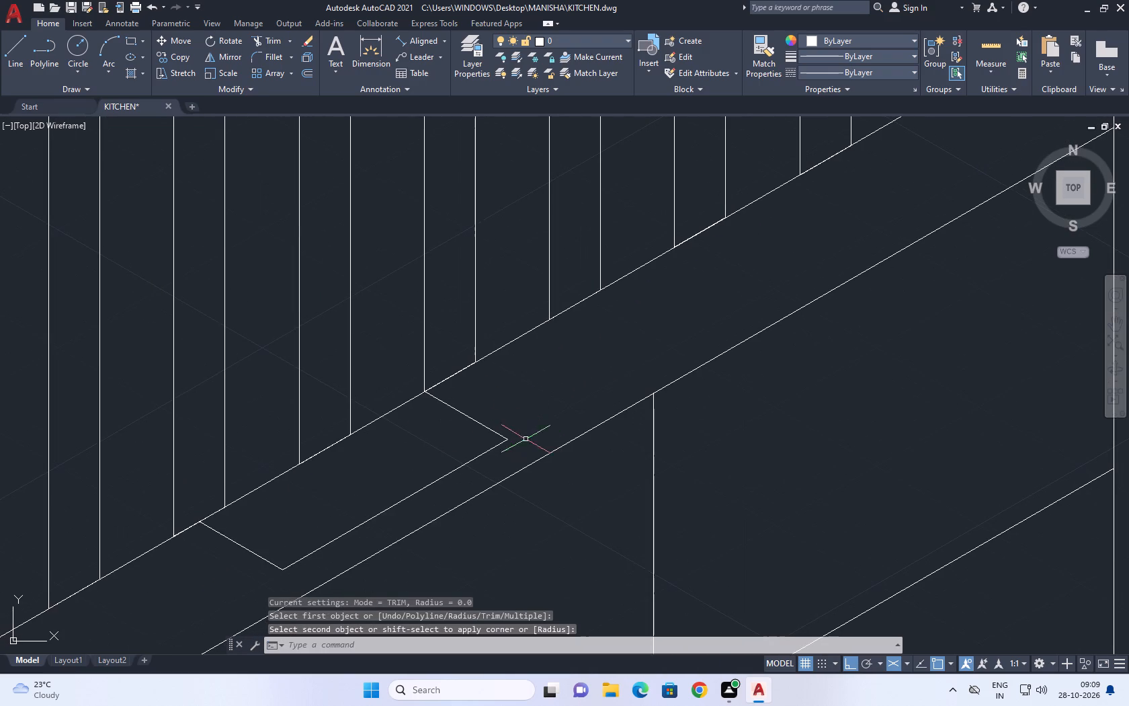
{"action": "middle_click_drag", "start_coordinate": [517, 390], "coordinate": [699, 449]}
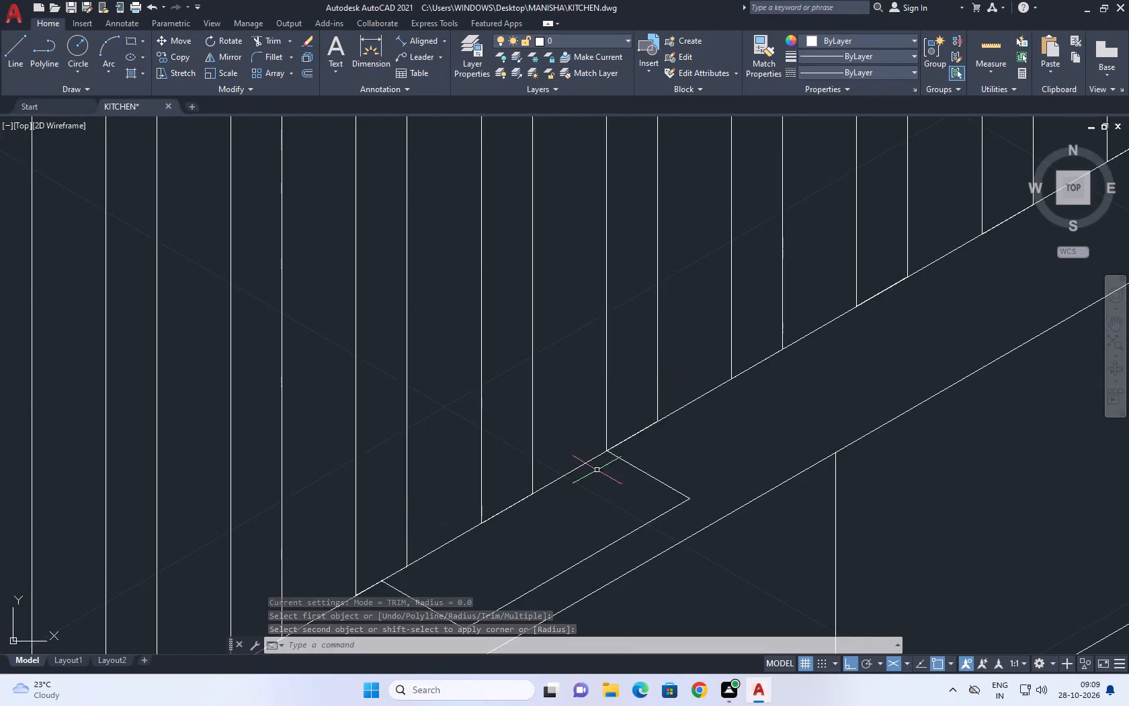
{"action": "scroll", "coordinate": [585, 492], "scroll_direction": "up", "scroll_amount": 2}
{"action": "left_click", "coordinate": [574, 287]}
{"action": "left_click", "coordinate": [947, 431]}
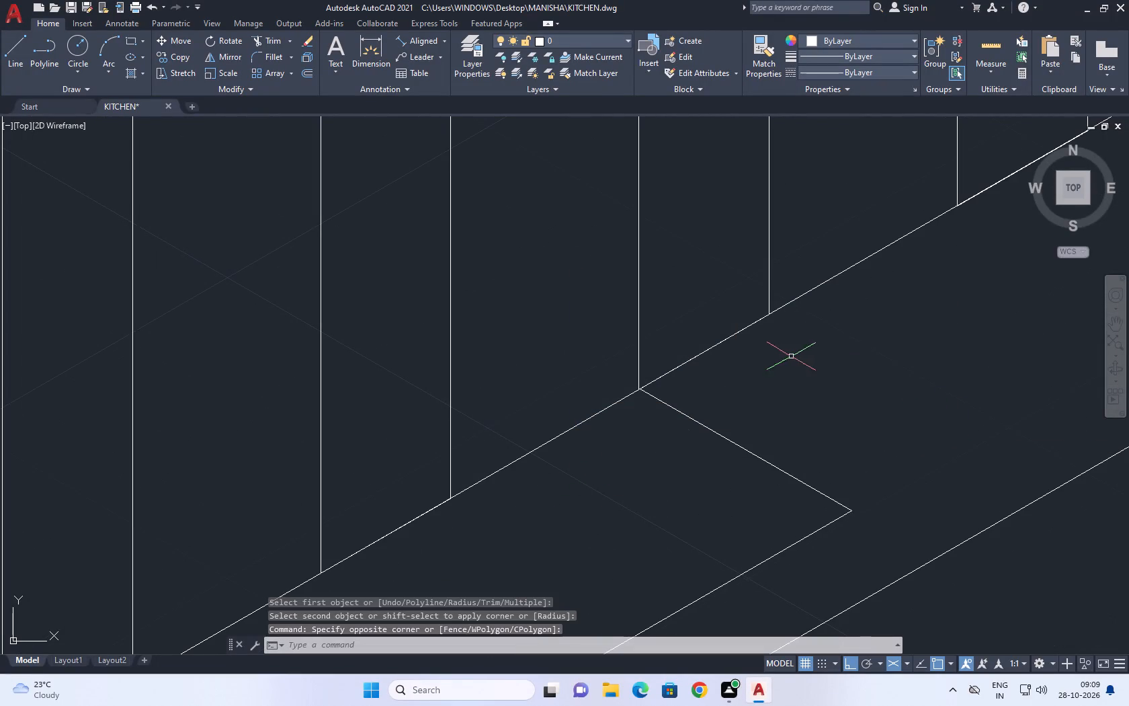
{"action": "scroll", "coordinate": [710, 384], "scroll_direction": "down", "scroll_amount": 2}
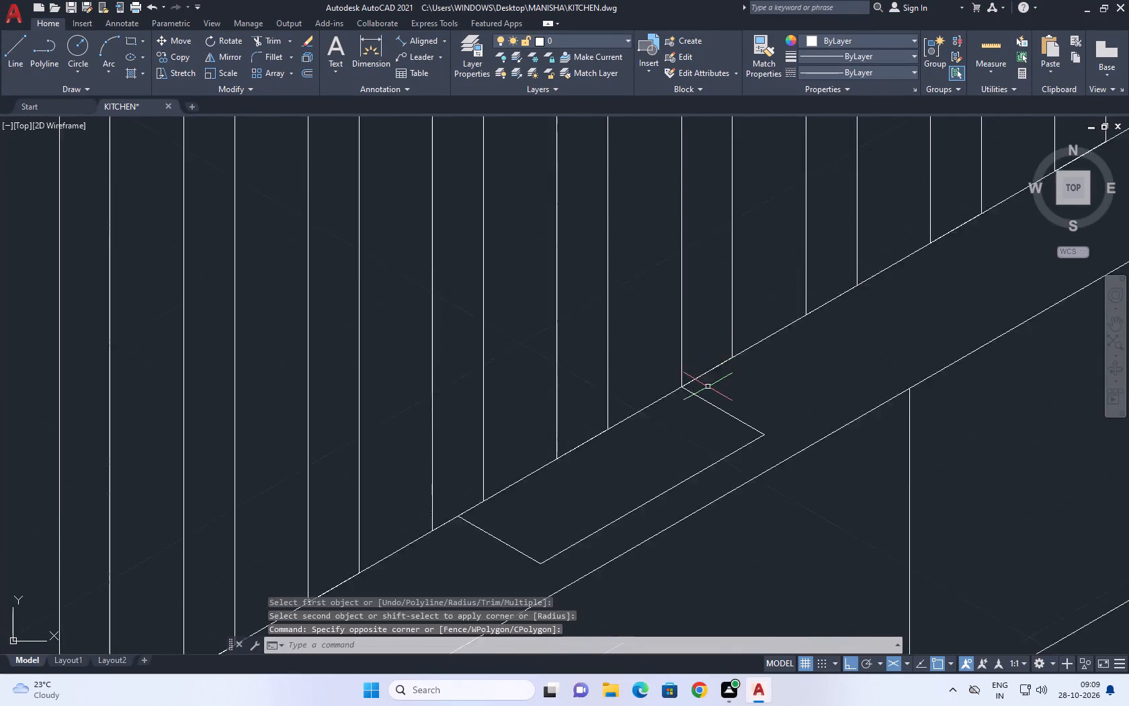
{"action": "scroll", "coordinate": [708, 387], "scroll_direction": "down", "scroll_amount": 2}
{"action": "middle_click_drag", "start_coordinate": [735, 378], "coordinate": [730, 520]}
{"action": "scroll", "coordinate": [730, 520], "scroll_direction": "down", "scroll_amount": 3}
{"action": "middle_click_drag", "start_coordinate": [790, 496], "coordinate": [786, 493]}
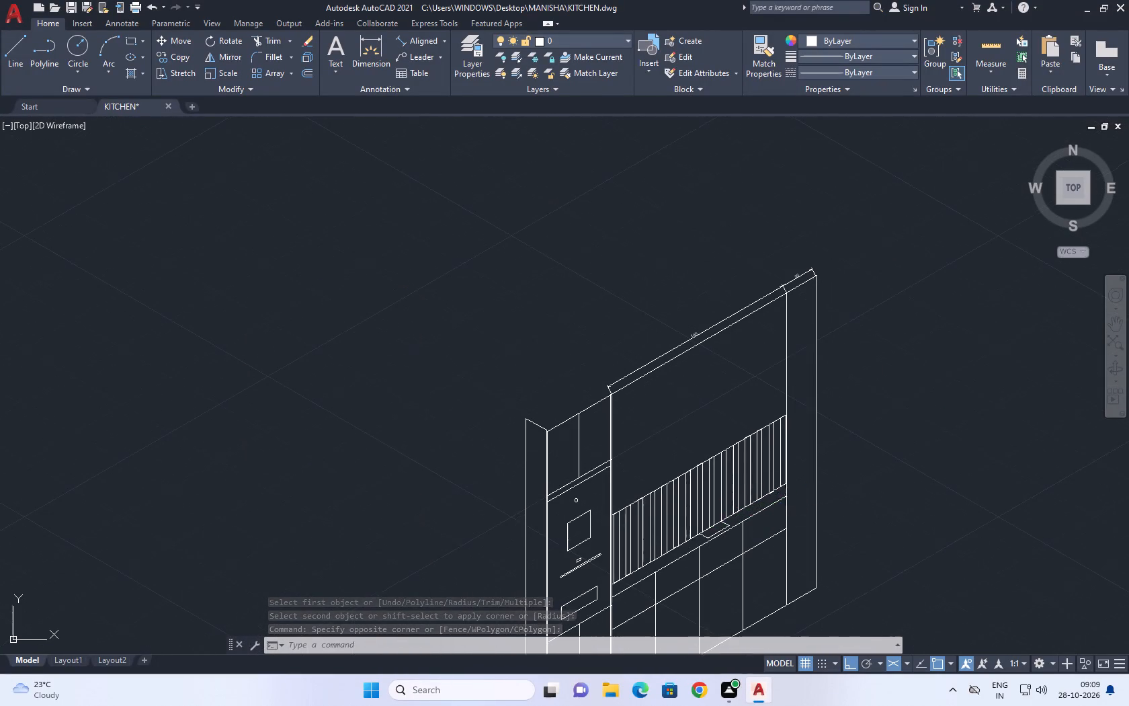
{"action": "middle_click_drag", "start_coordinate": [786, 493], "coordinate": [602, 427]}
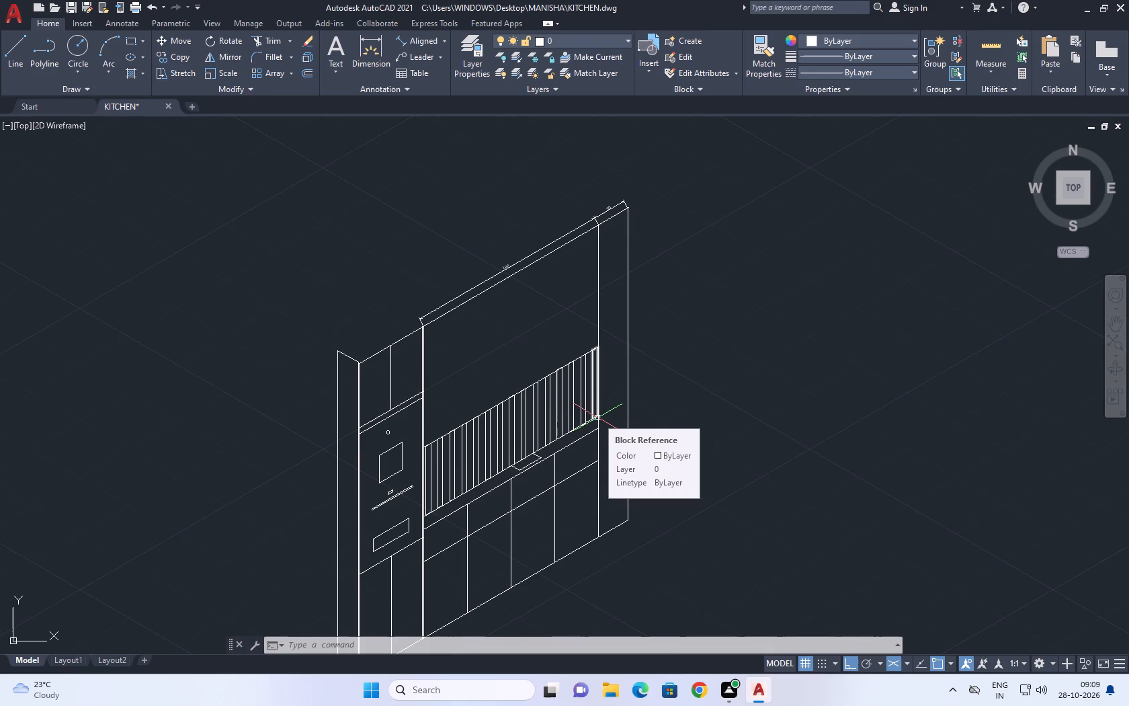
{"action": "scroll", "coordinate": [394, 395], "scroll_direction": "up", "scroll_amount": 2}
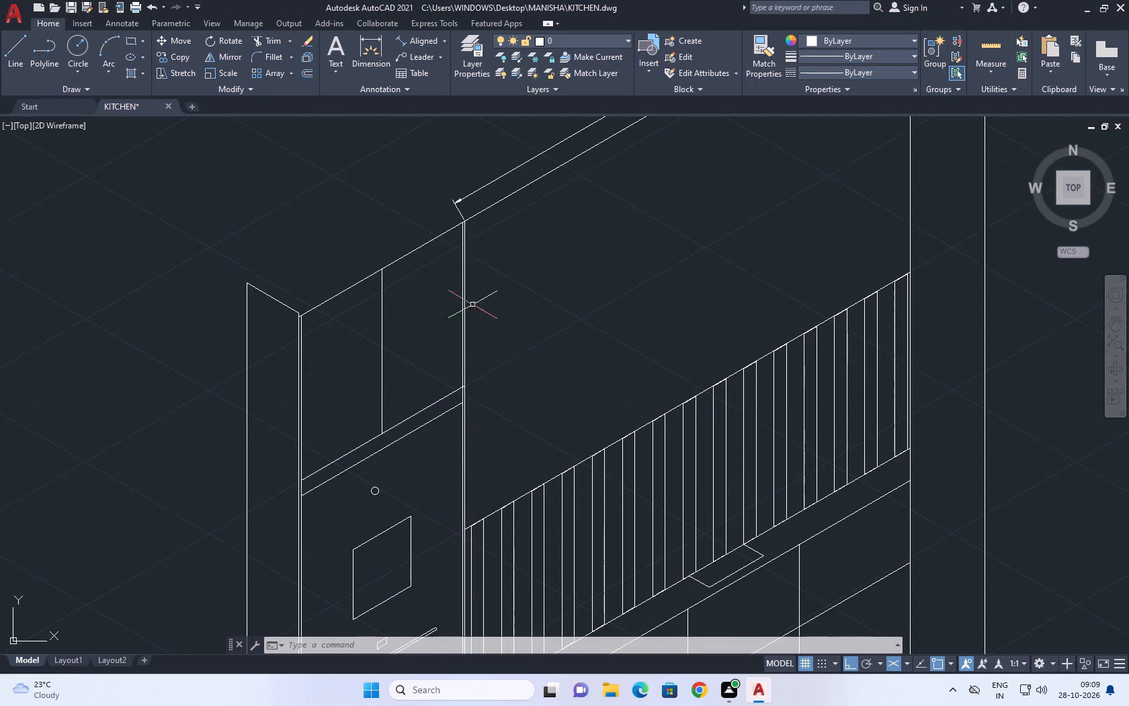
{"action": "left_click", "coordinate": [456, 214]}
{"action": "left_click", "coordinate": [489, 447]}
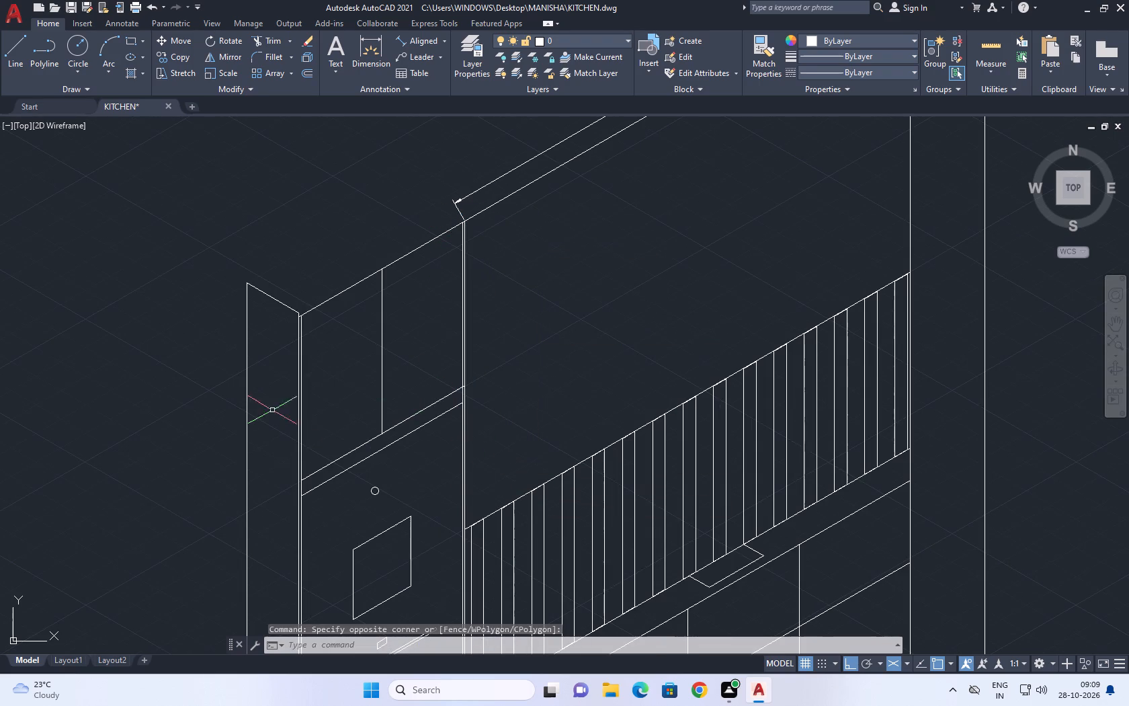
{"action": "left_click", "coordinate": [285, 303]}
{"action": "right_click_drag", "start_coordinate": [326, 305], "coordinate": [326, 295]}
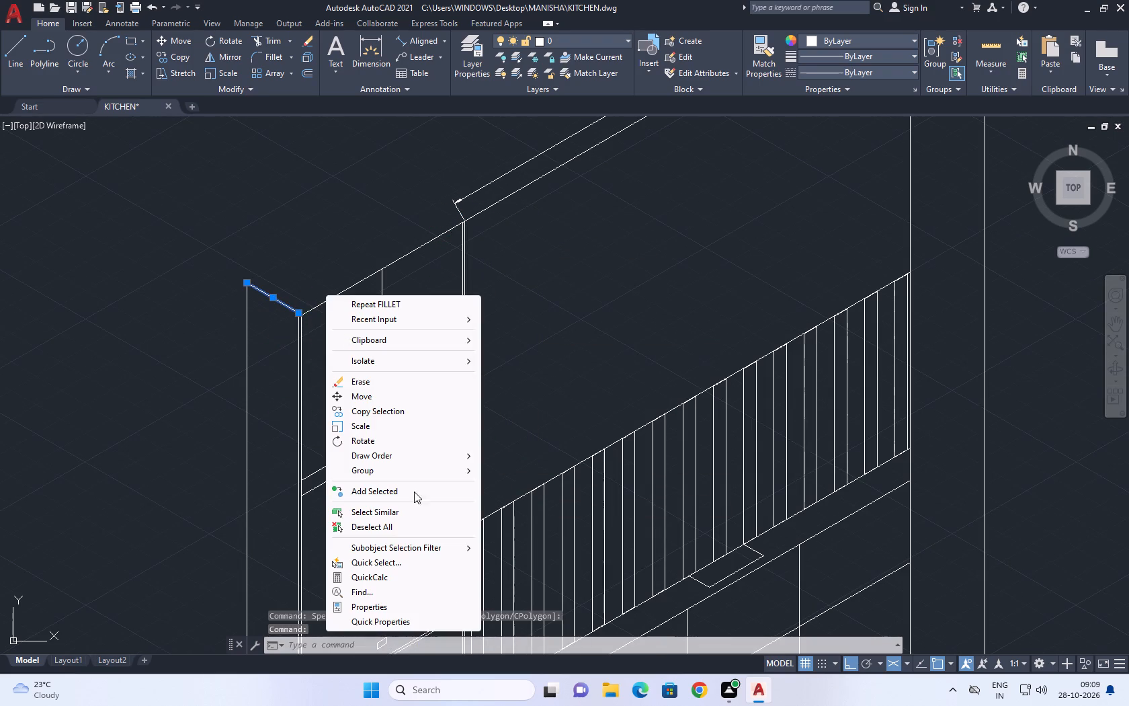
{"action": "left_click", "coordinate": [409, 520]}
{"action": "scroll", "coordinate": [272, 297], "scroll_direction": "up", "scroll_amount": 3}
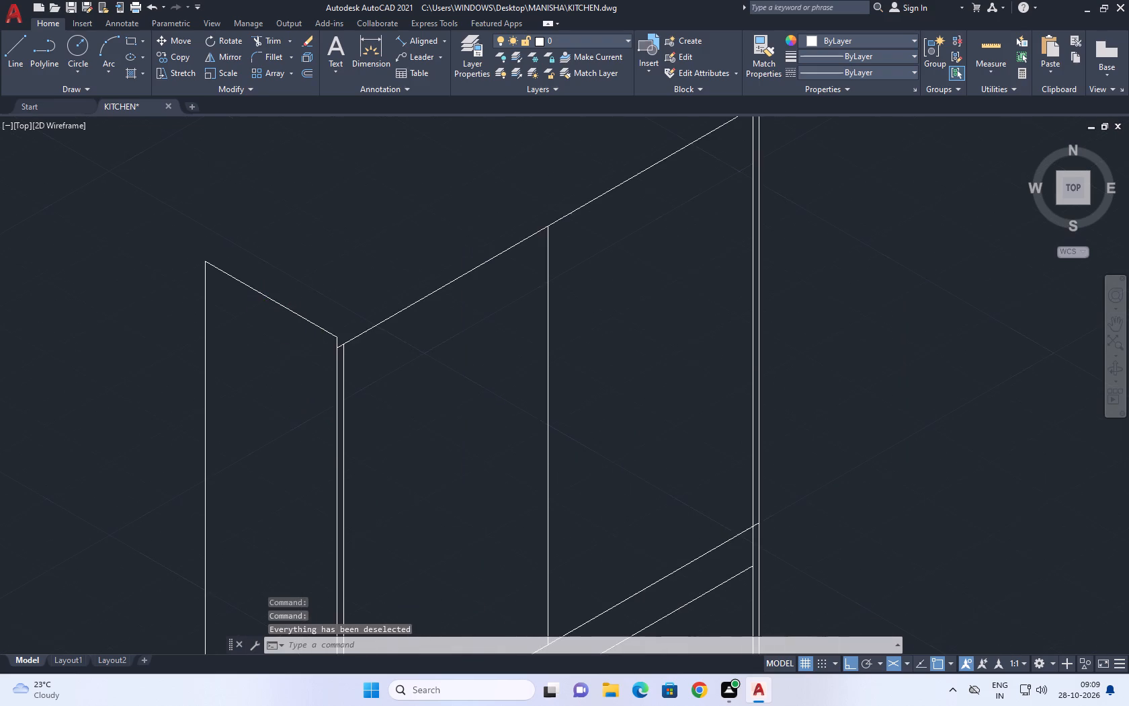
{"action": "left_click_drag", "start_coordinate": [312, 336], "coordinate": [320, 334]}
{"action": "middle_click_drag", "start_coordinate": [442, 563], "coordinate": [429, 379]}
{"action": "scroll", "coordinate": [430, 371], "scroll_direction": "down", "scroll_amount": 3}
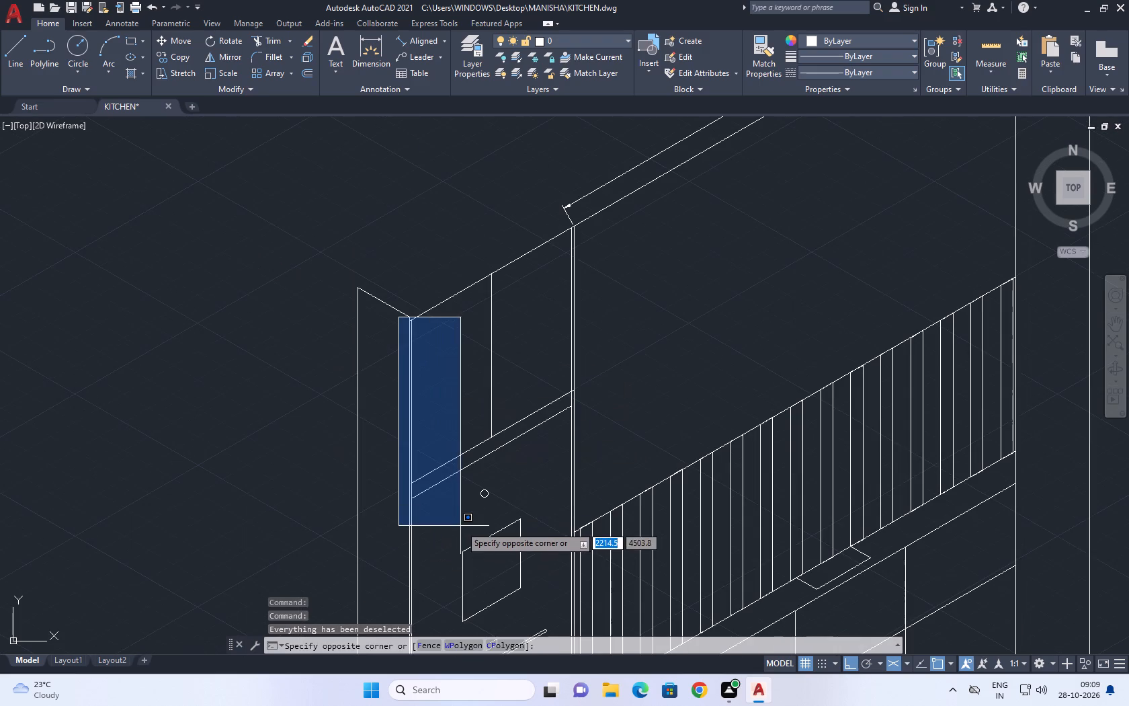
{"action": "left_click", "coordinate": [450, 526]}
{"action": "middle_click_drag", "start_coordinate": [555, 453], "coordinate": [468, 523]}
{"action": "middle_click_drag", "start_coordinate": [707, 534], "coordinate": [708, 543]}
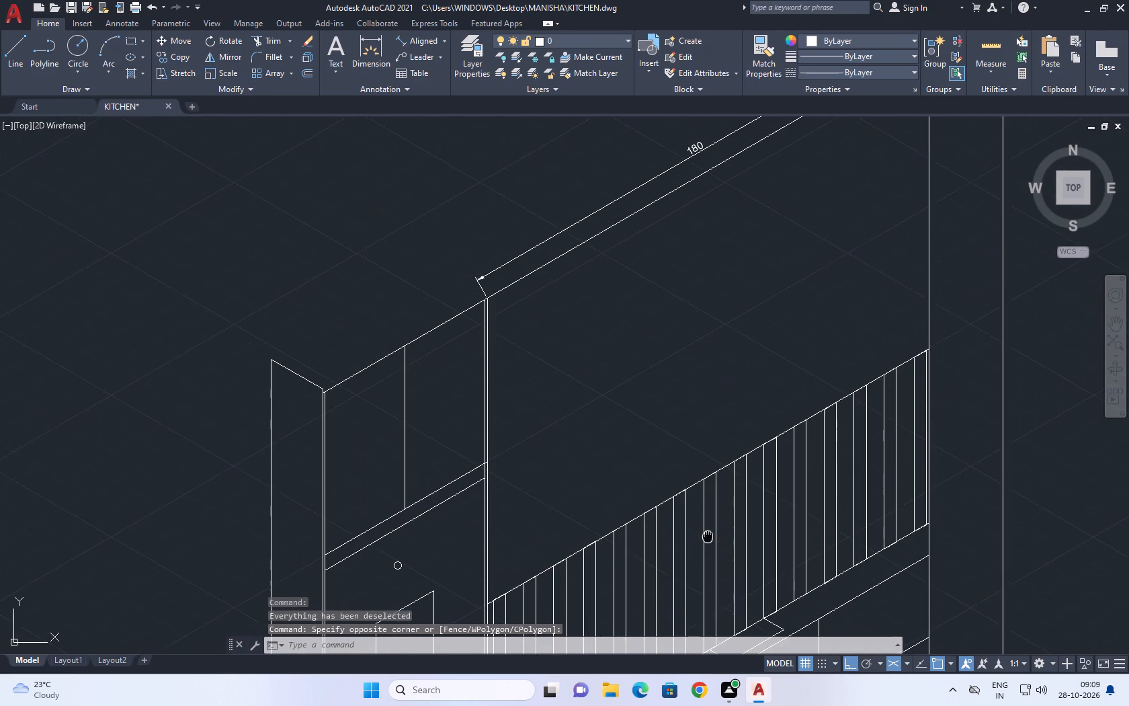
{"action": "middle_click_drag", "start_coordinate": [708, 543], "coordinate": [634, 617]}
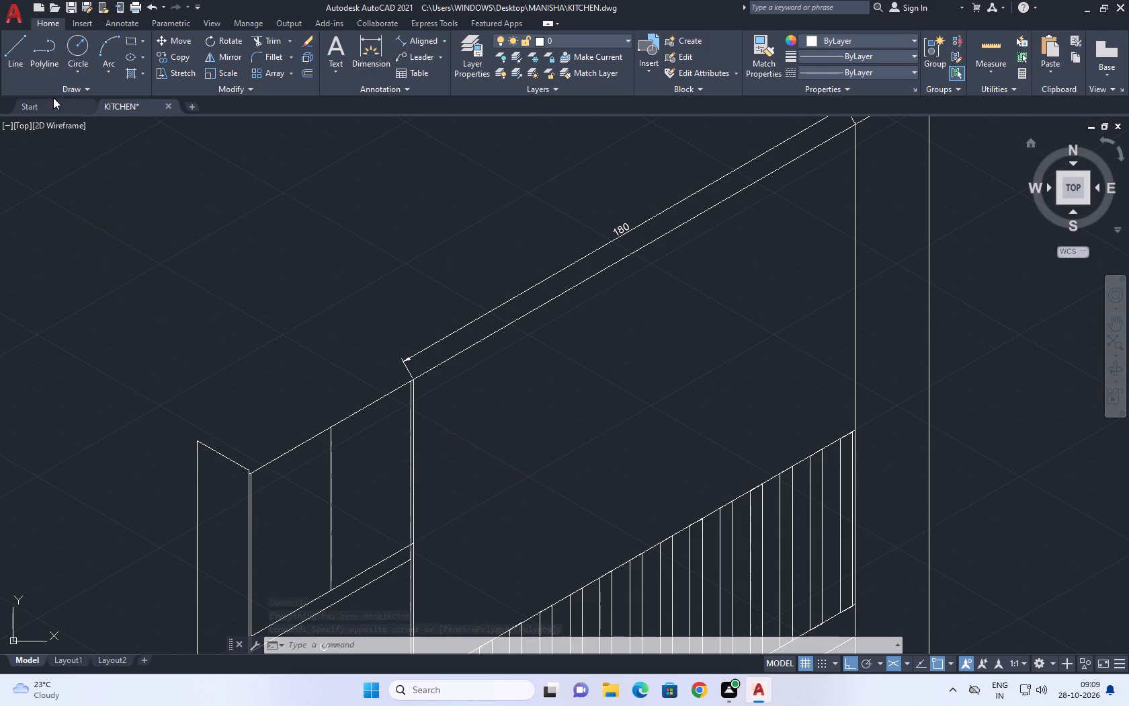
Draw a vertical line along the tall unit's inner edge, from its top corner down to the strip band's upper corner.
{"action": "left_click", "coordinate": [11, 45]}
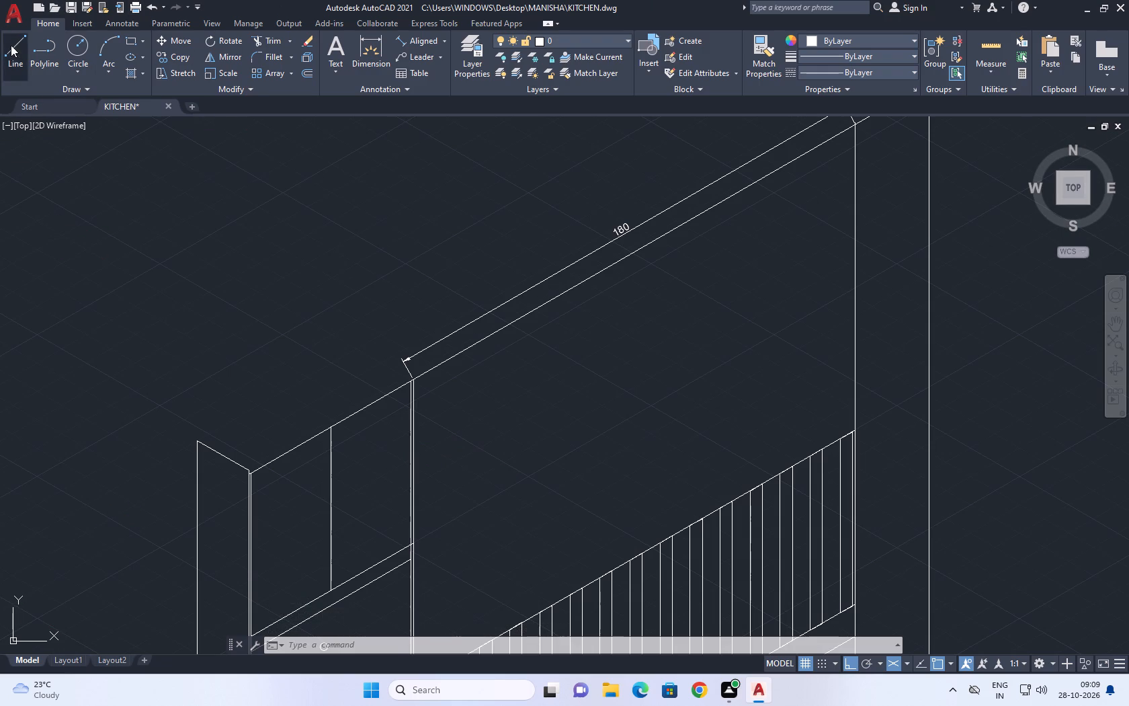
{"action": "scroll", "coordinate": [408, 377], "scroll_direction": "up", "scroll_amount": 4}
{"action": "left_click", "coordinate": [423, 393]}
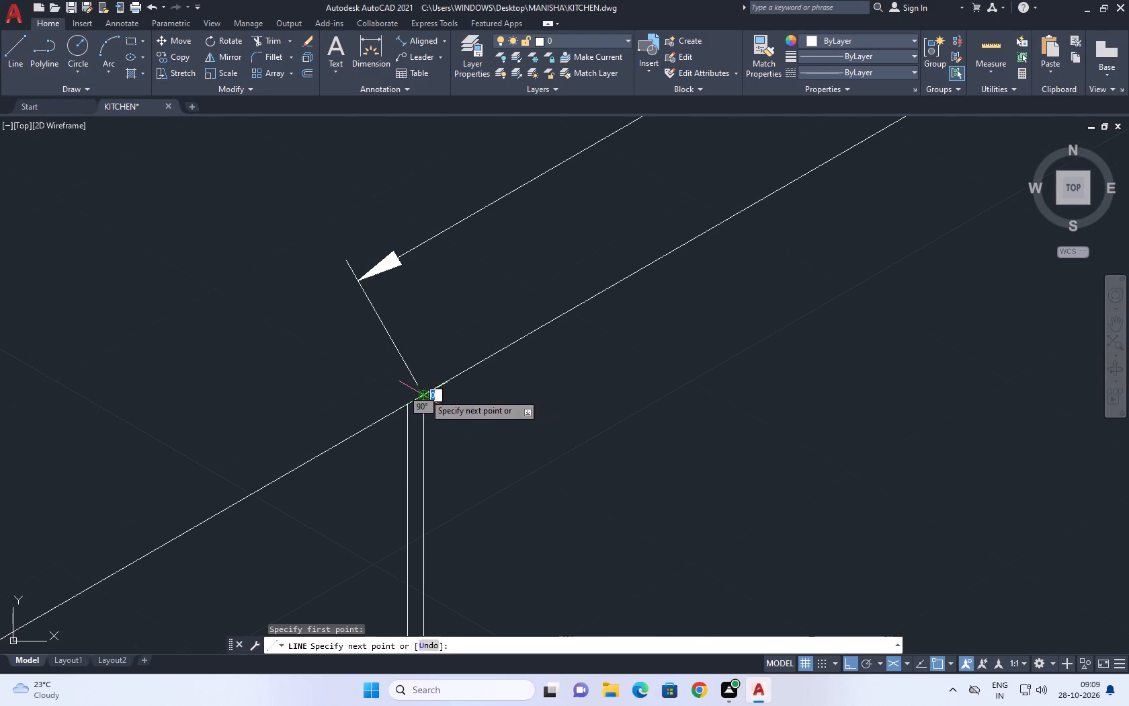
{"action": "scroll", "coordinate": [485, 137], "scroll_direction": "down", "scroll_amount": 5}
{"action": "scroll", "coordinate": [466, 484], "scroll_direction": "up", "scroll_amount": 4}
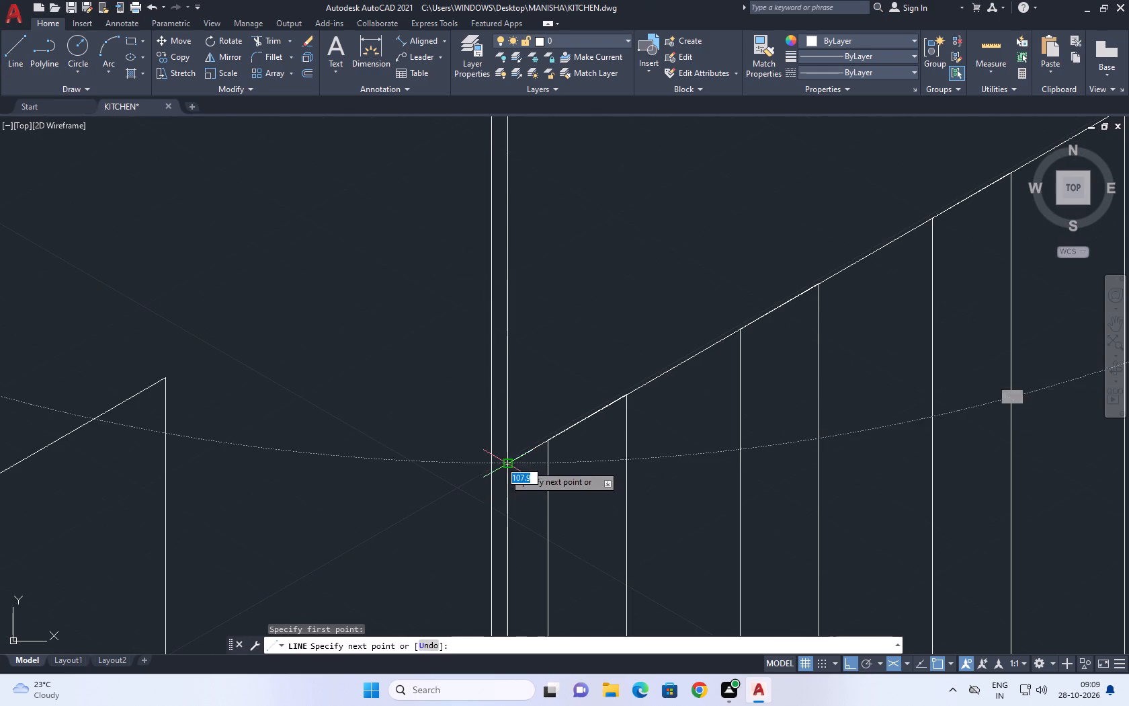
{"action": "left_click", "coordinate": [505, 464]}
{"action": "right_click", "coordinate": [521, 379]}
{"action": "left_click", "coordinate": [555, 401]}
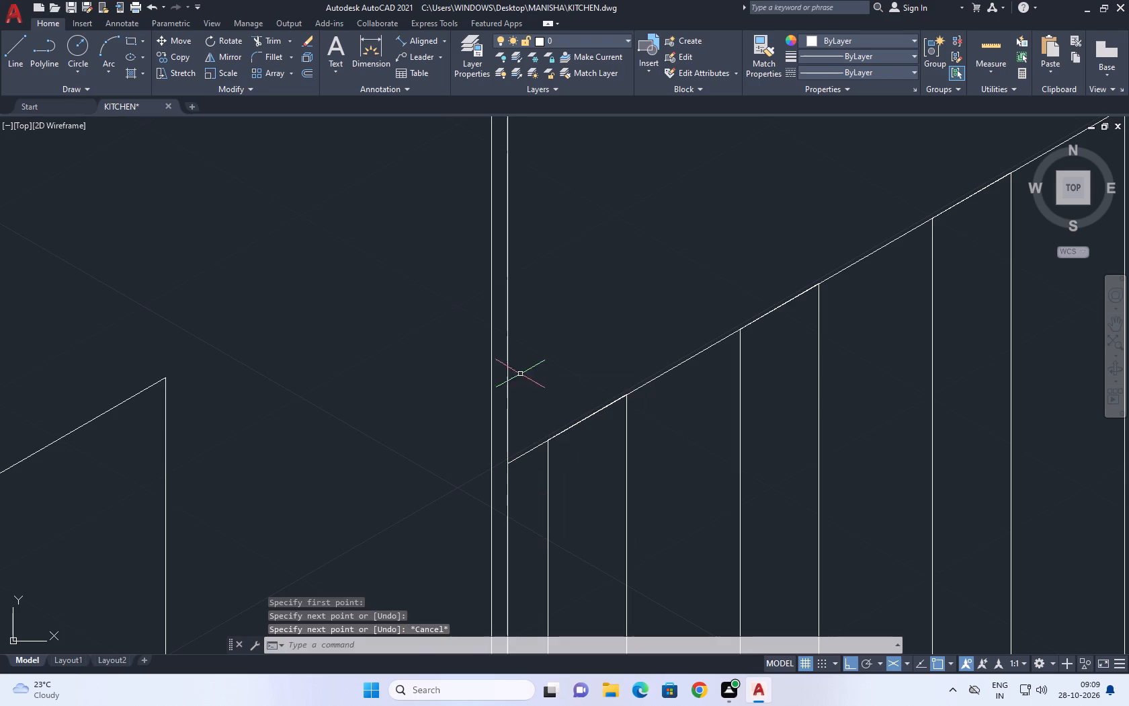
Divide the new vertical line above the strip band into 3 equal segments.
{"action": "left_click", "coordinate": [509, 356]}
{"action": "middle_click_drag", "start_coordinate": [577, 266], "coordinate": [542, 440]}
{"action": "key", "text": "d"}
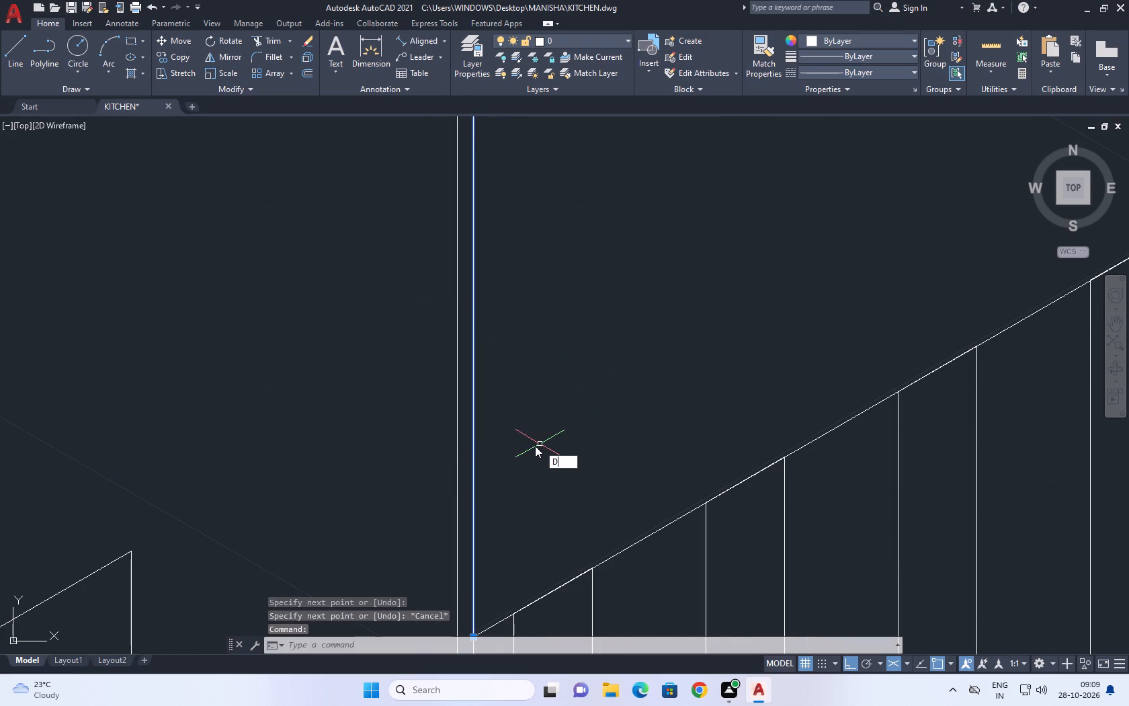
{"action": "key", "text": "i"}
{"action": "type", "text": "V"}
{"action": "key", "text": "space"}
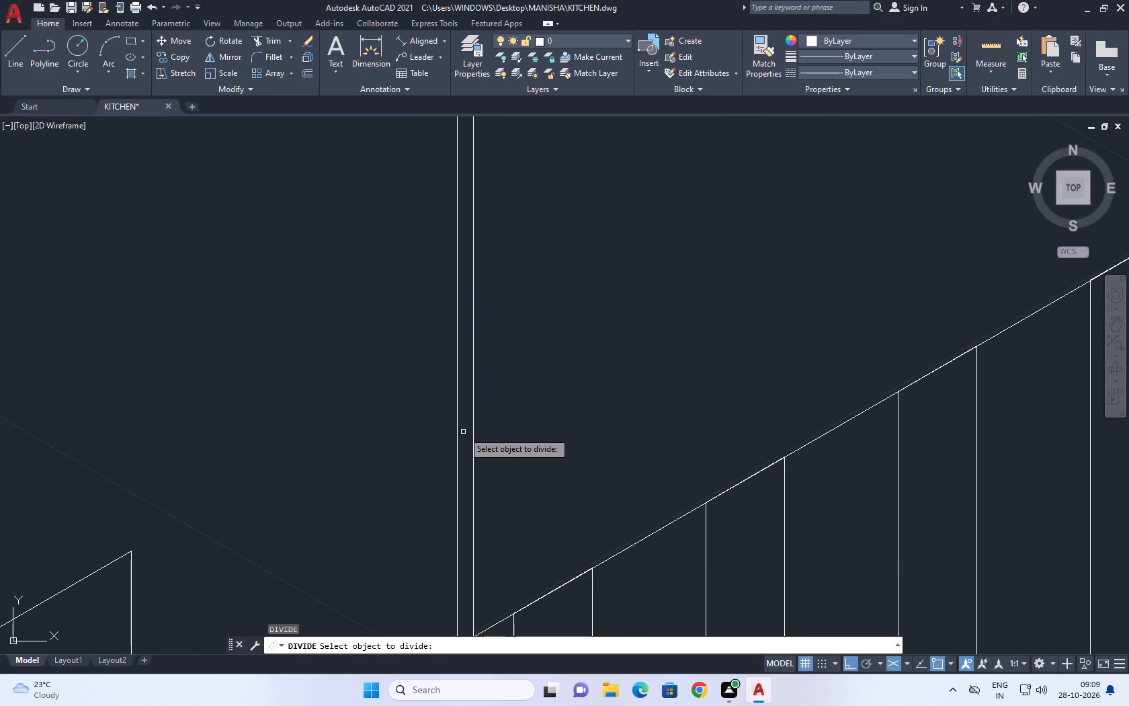
{"action": "left_click", "coordinate": [472, 422]}
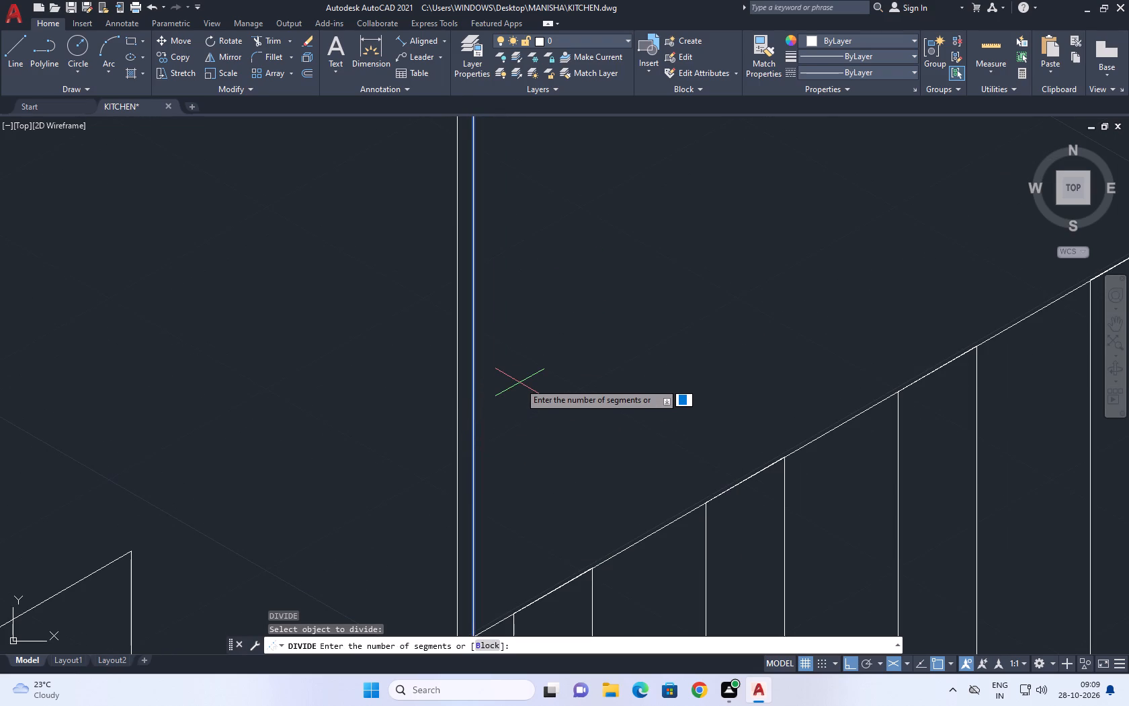
{"action": "key", "text": "3"}
{"action": "key", "text": "Return"}
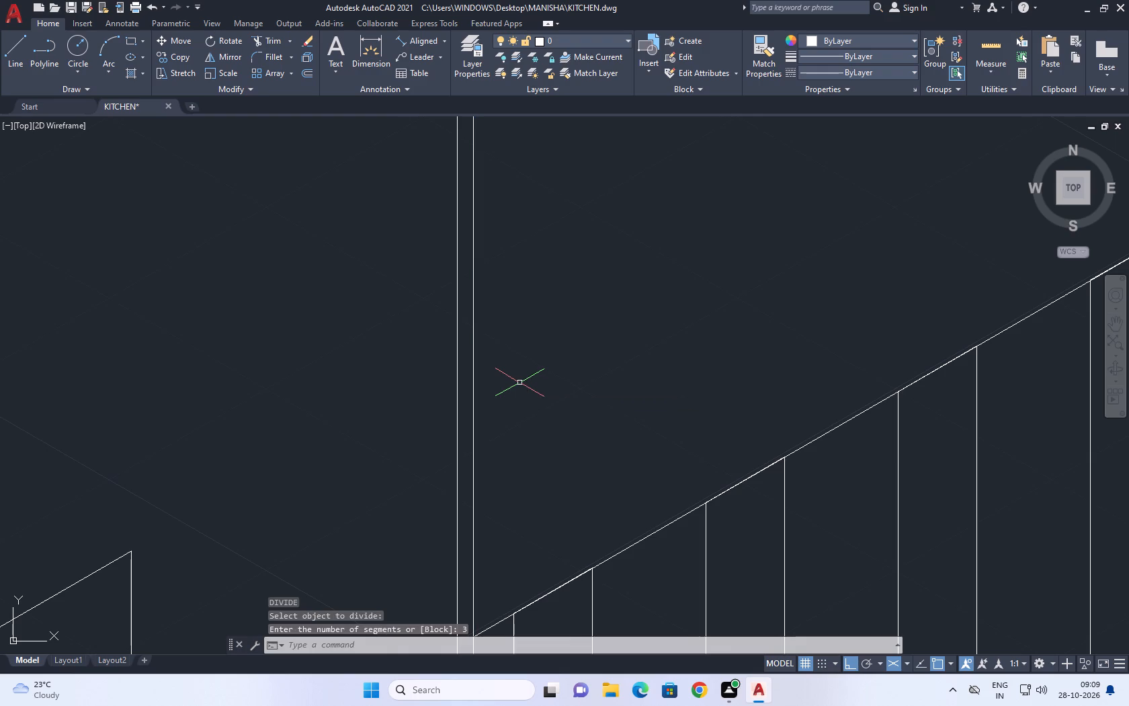
Draw a freehand-length line along the 30° isometric axis from the upper division point, out over the wall area.
{"action": "scroll", "coordinate": [524, 383], "scroll_direction": "down", "scroll_amount": 7}
{"action": "left_click", "coordinate": [14, 52]}
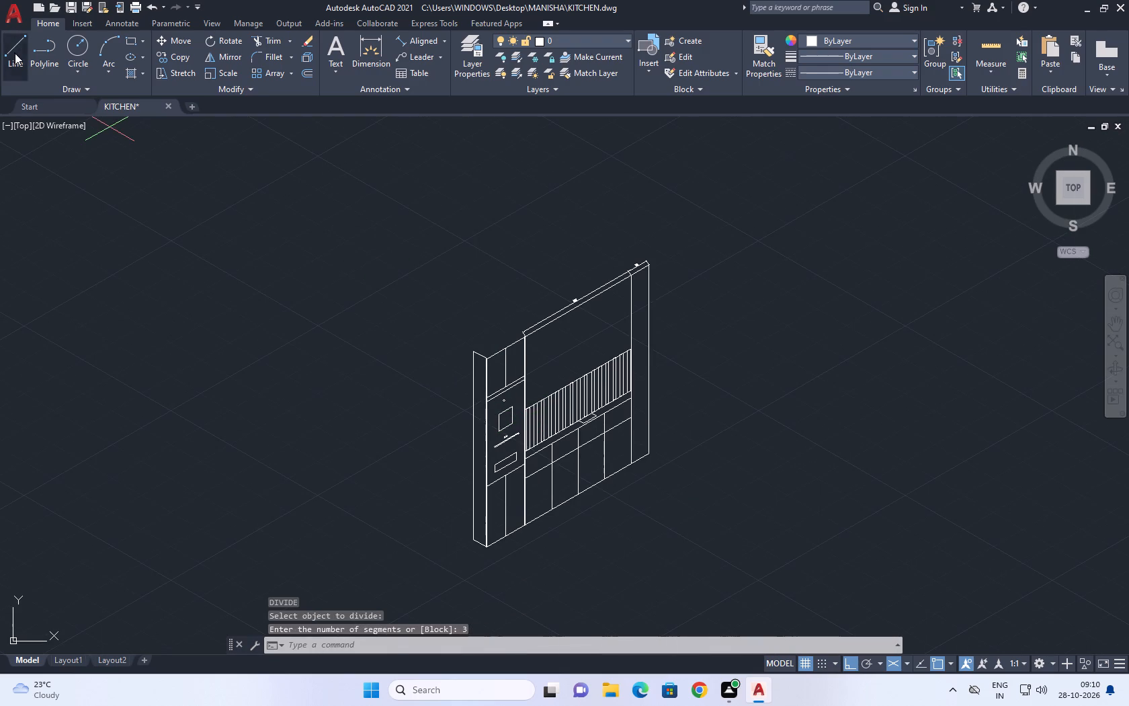
{"action": "scroll", "coordinate": [513, 354], "scroll_direction": "up", "scroll_amount": 3}
{"action": "left_click", "coordinate": [559, 380]}
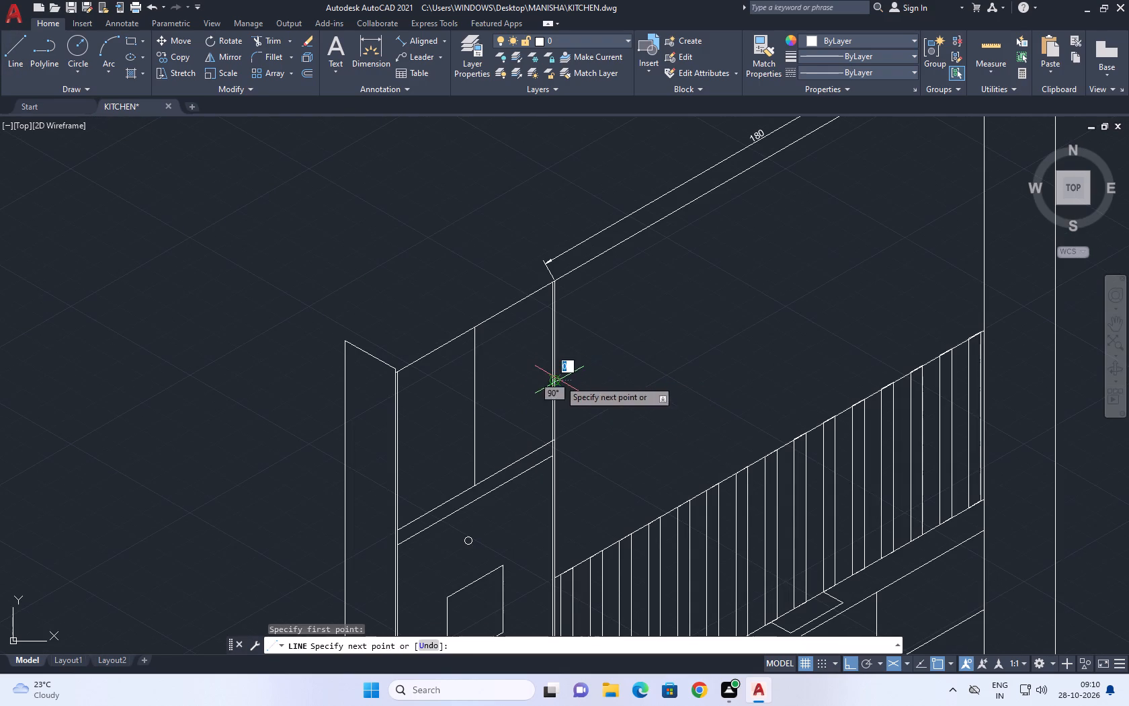
{"action": "left_click", "coordinate": [672, 316]}
{"action": "right_click", "coordinate": [678, 312]}
{"action": "left_click", "coordinate": [714, 331]}
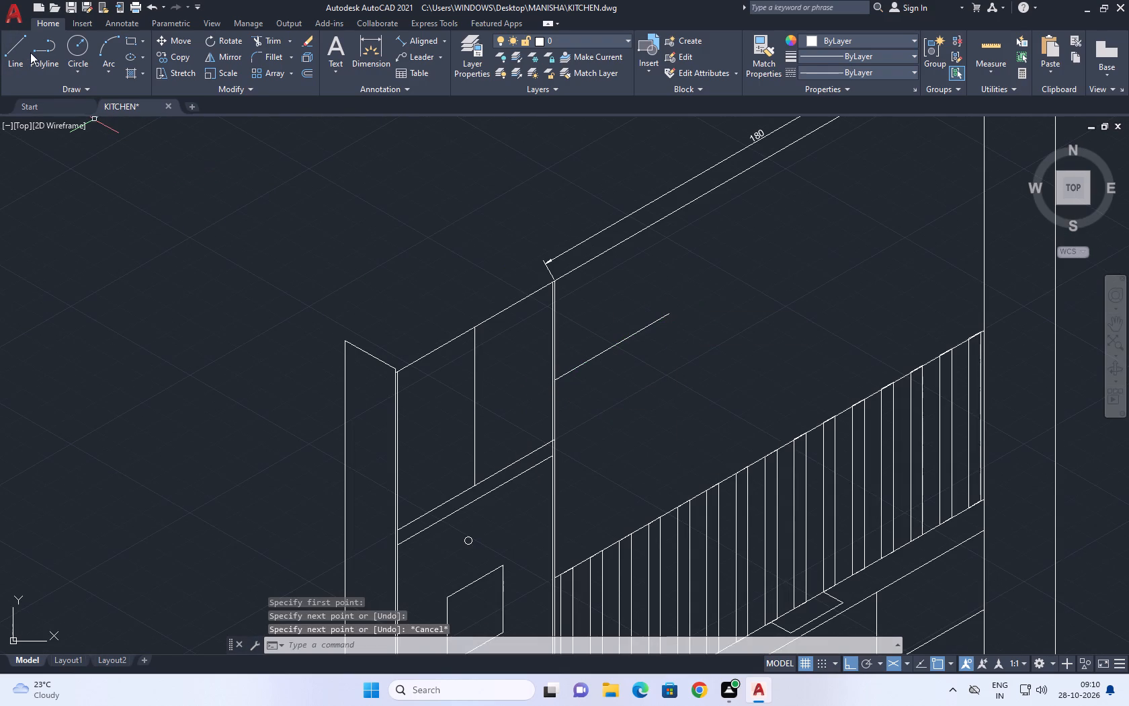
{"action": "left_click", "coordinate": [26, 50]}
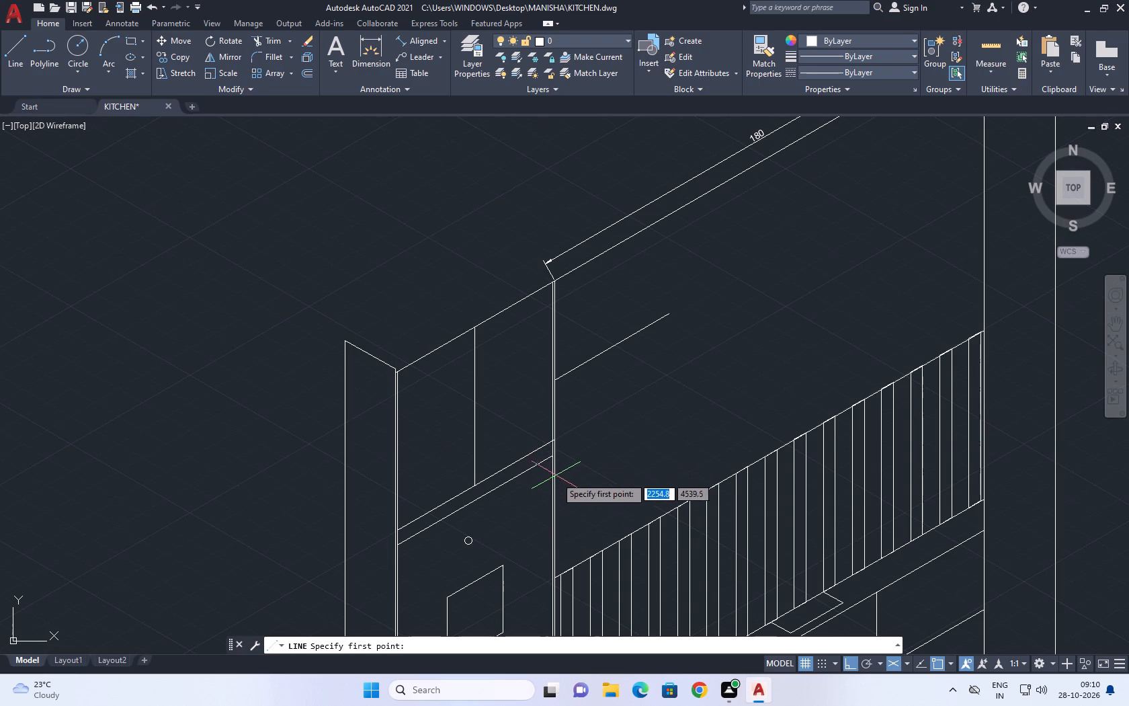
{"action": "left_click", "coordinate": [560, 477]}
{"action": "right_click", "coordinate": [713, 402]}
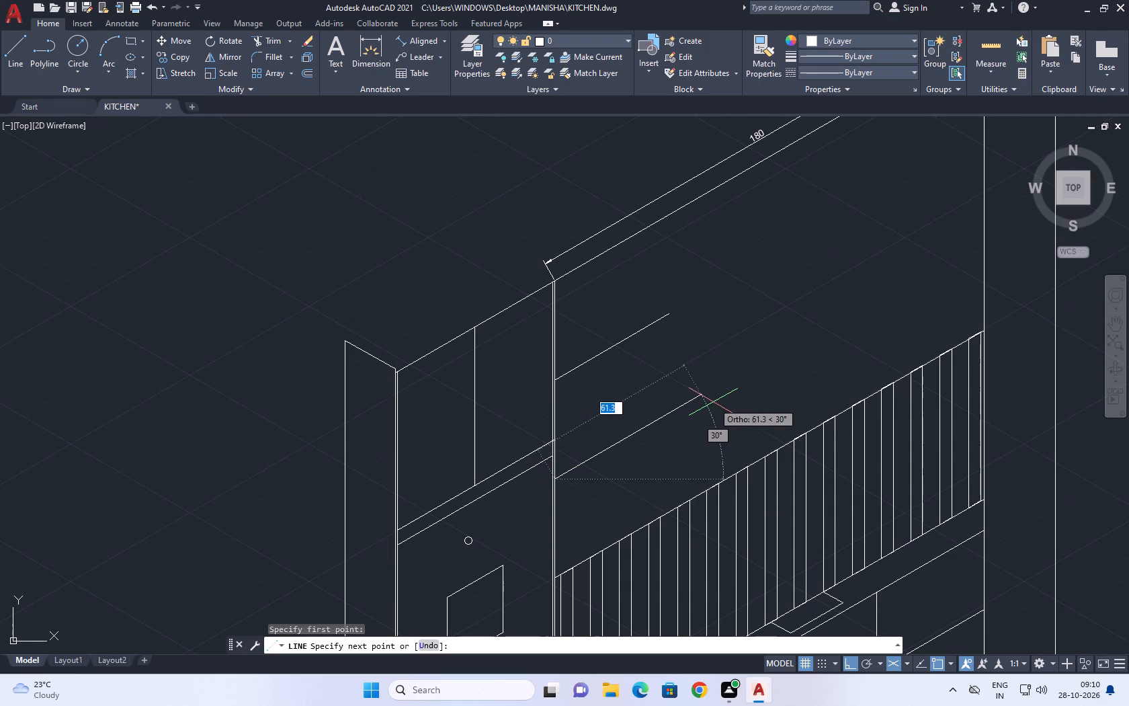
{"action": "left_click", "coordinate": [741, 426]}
Draw a second freehand-length line along the 30° isometric axis from the lower division point, out over the wall area.
{"action": "right_click", "coordinate": [649, 428]}
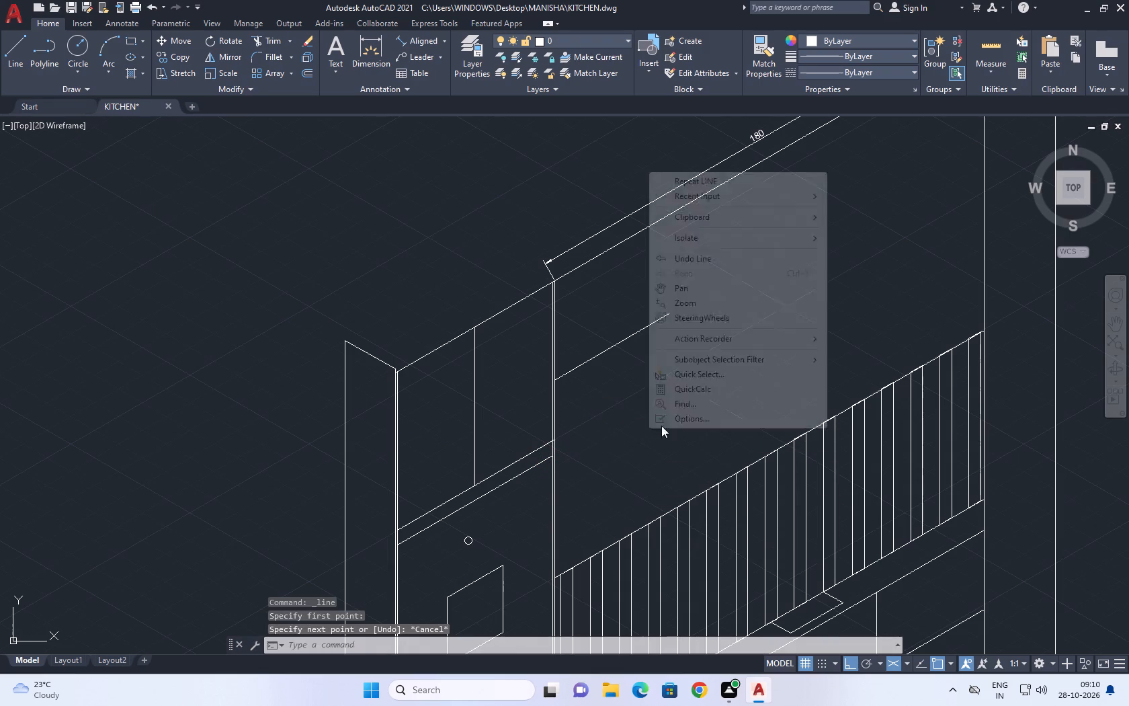
{"action": "left_click", "coordinate": [710, 182]}
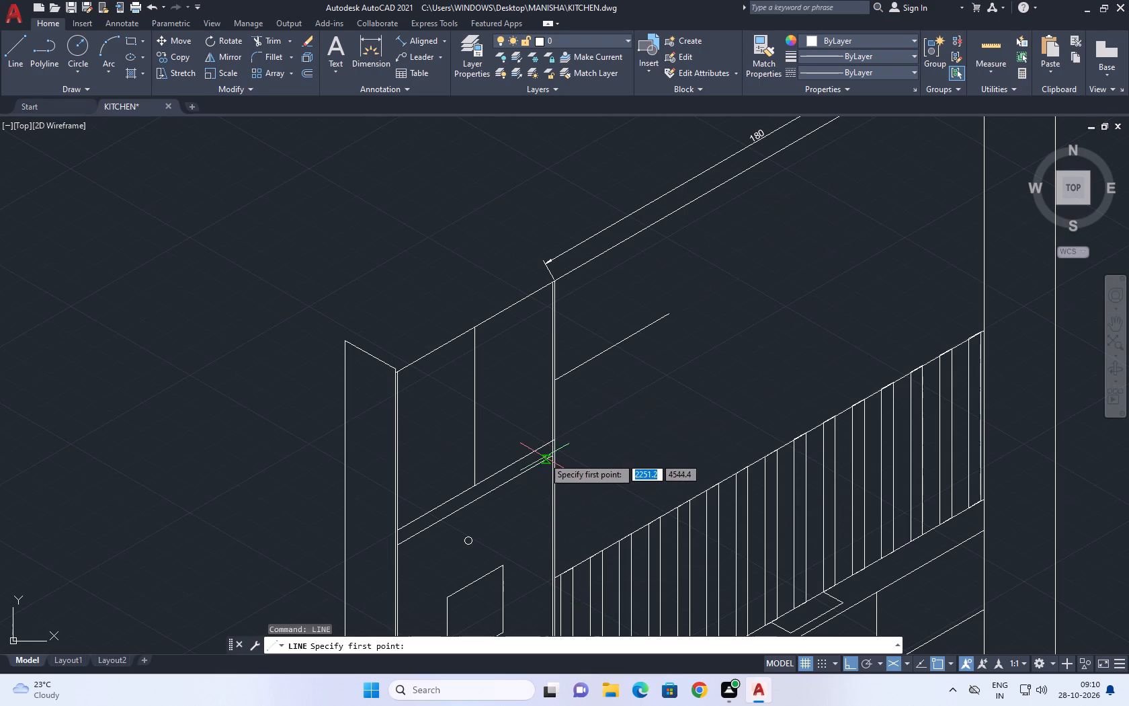
{"action": "left_click", "coordinate": [556, 480]}
{"action": "left_click", "coordinate": [698, 399]}
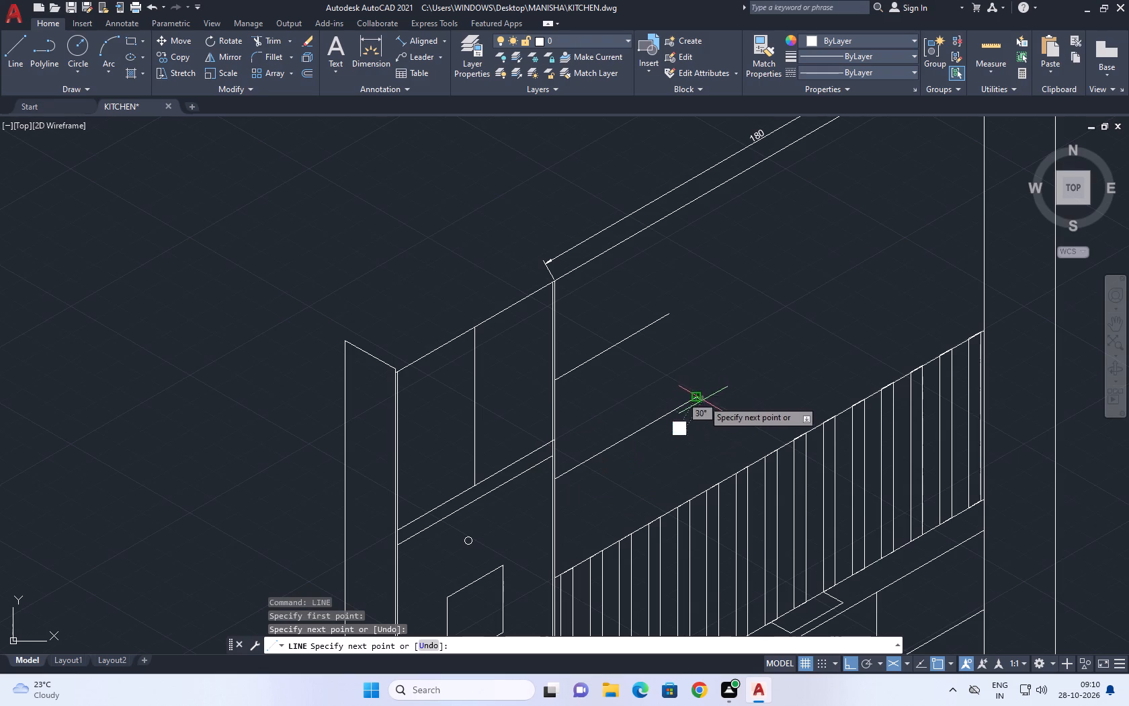
{"action": "right_click", "coordinate": [726, 385]}
{"action": "left_click", "coordinate": [782, 405]}
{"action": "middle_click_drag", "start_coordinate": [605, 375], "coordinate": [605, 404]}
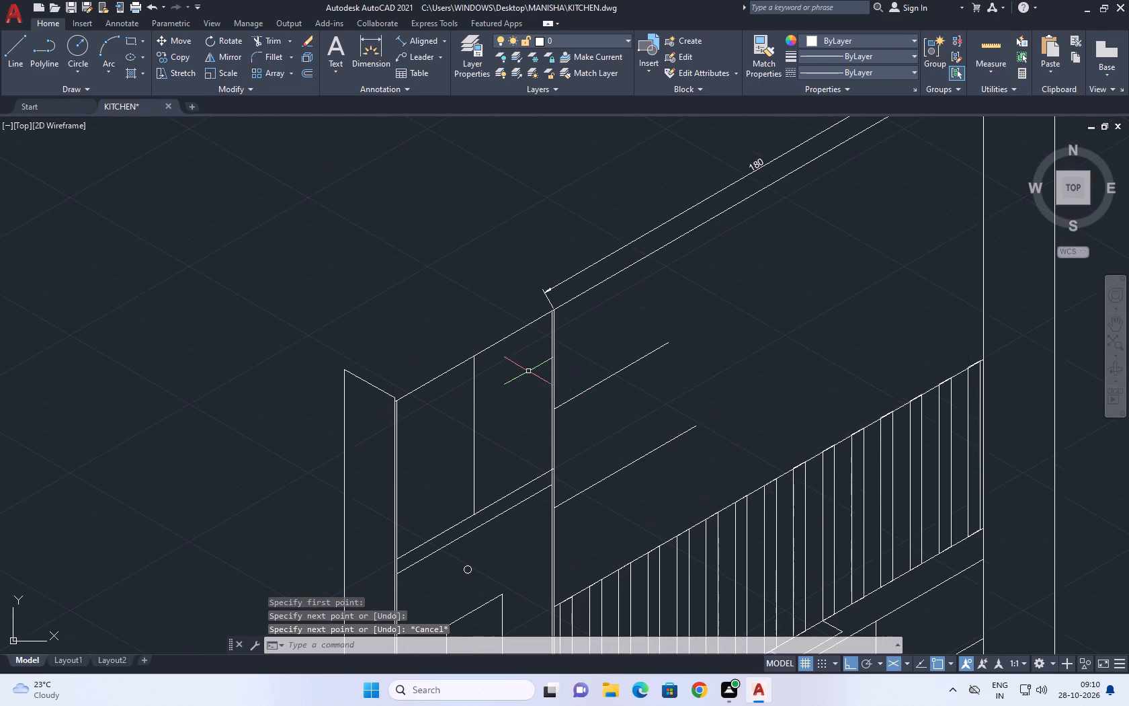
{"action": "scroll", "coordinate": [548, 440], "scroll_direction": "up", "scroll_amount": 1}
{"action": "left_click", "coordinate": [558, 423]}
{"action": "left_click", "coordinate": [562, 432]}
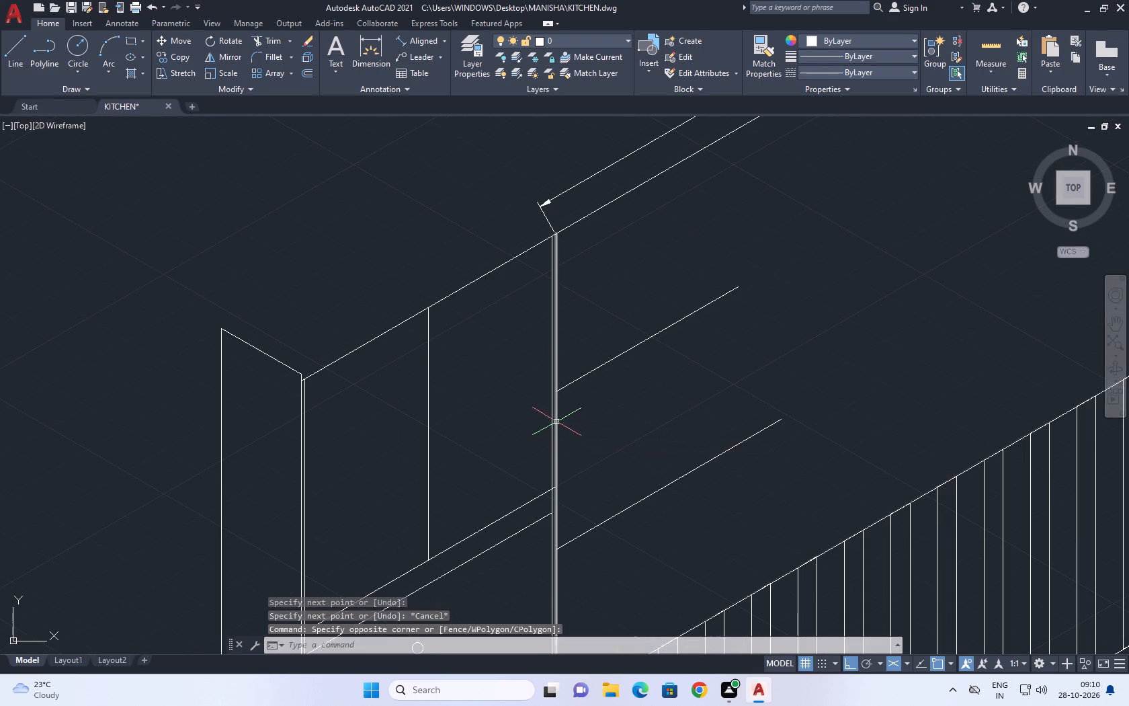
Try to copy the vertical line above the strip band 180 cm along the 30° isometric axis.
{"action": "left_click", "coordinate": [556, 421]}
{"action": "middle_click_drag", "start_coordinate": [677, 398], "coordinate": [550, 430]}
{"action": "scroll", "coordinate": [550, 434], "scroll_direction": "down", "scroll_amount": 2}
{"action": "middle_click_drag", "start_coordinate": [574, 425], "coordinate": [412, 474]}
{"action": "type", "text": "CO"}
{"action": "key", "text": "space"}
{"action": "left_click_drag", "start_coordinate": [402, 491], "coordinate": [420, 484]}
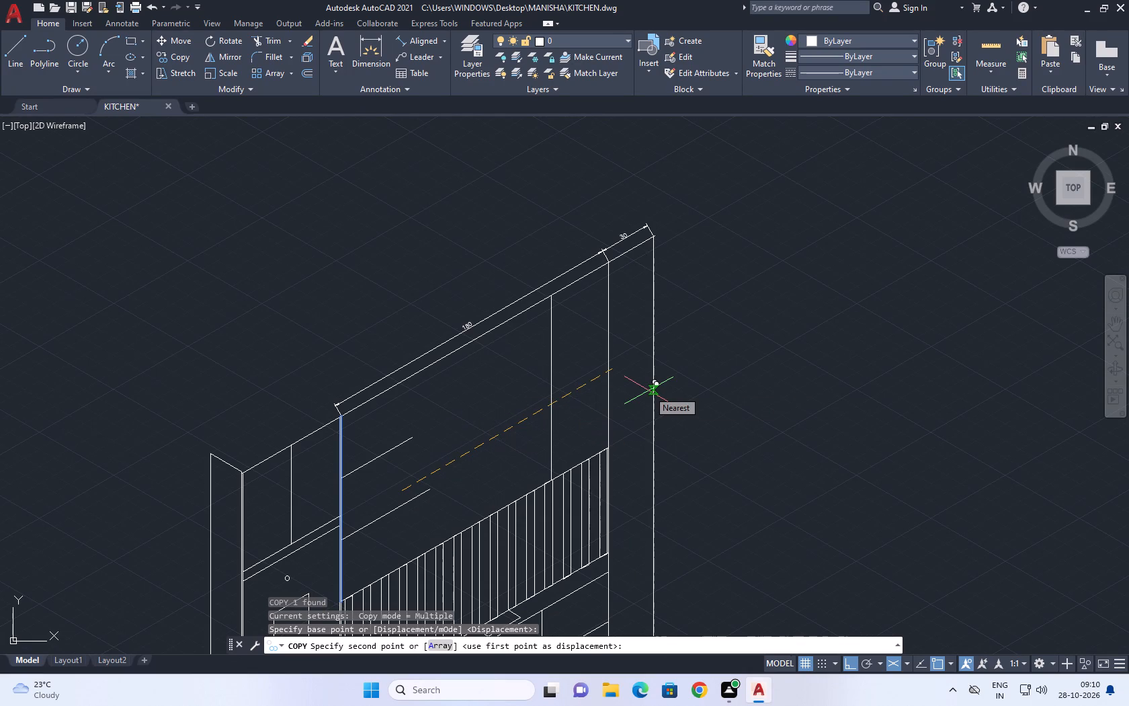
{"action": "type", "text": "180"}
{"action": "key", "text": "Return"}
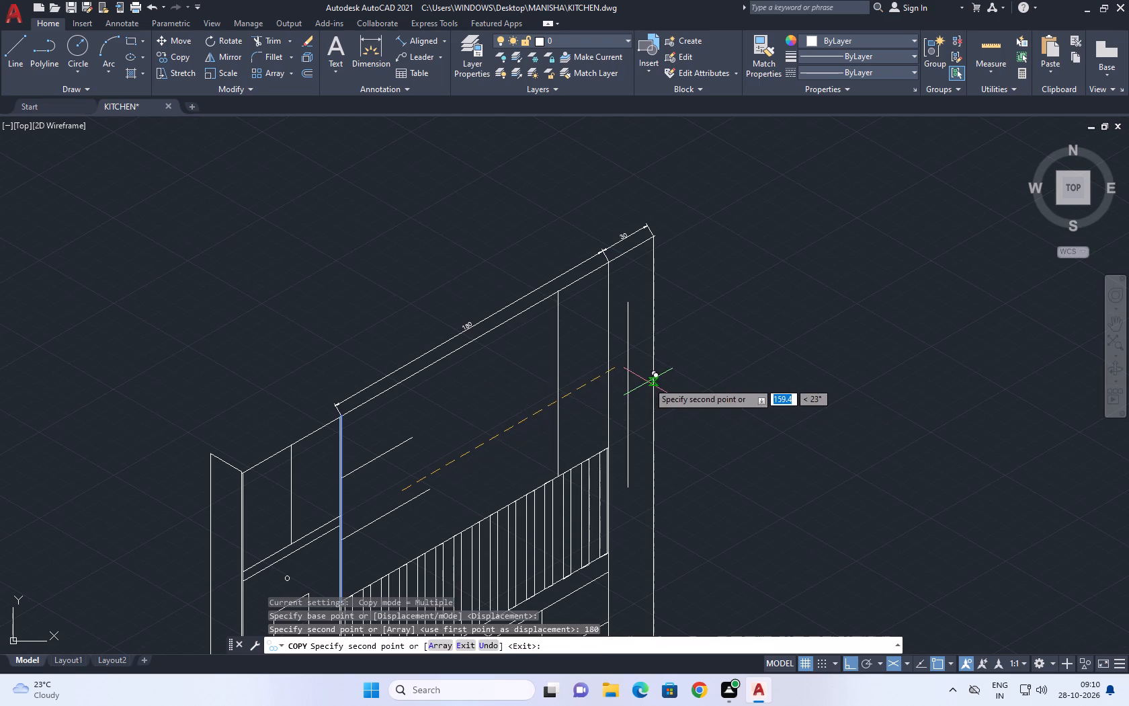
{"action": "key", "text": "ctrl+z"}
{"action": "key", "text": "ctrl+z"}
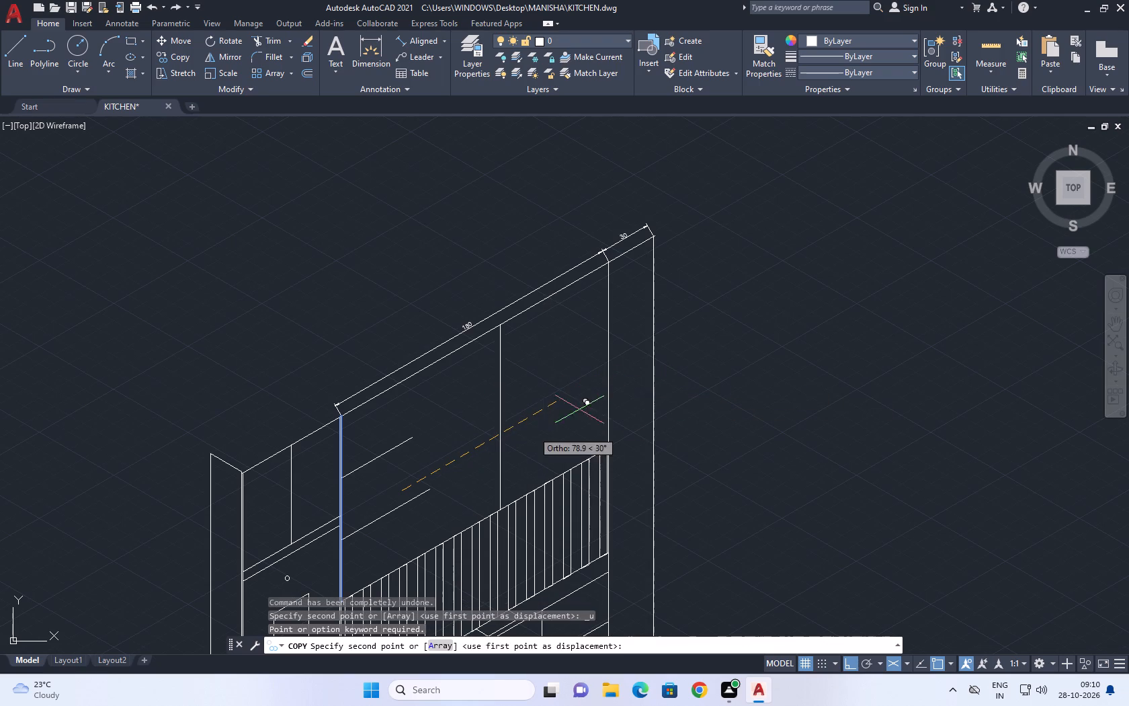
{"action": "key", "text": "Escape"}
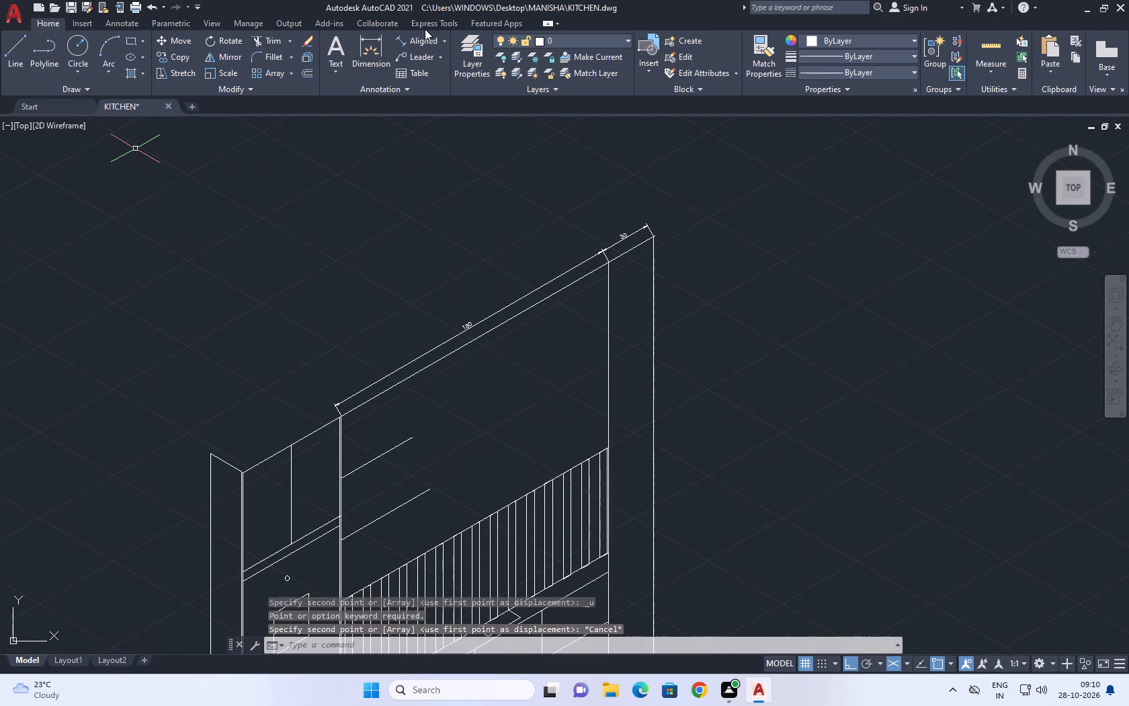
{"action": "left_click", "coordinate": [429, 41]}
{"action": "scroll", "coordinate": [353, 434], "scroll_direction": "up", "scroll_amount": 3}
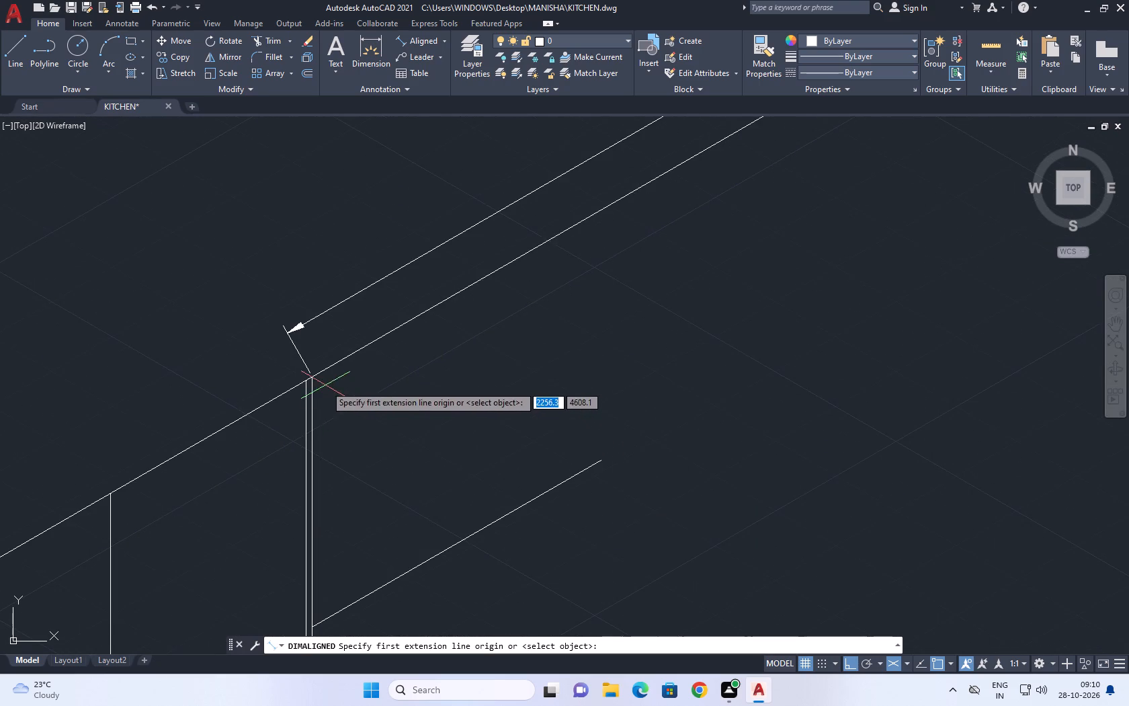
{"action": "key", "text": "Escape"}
Draw a line about 180 cm long along the wall's top edge, from the tall unit's corner to the 30 cm section's vertical edge.
{"action": "scroll", "coordinate": [319, 382], "scroll_direction": "down", "scroll_amount": 3}
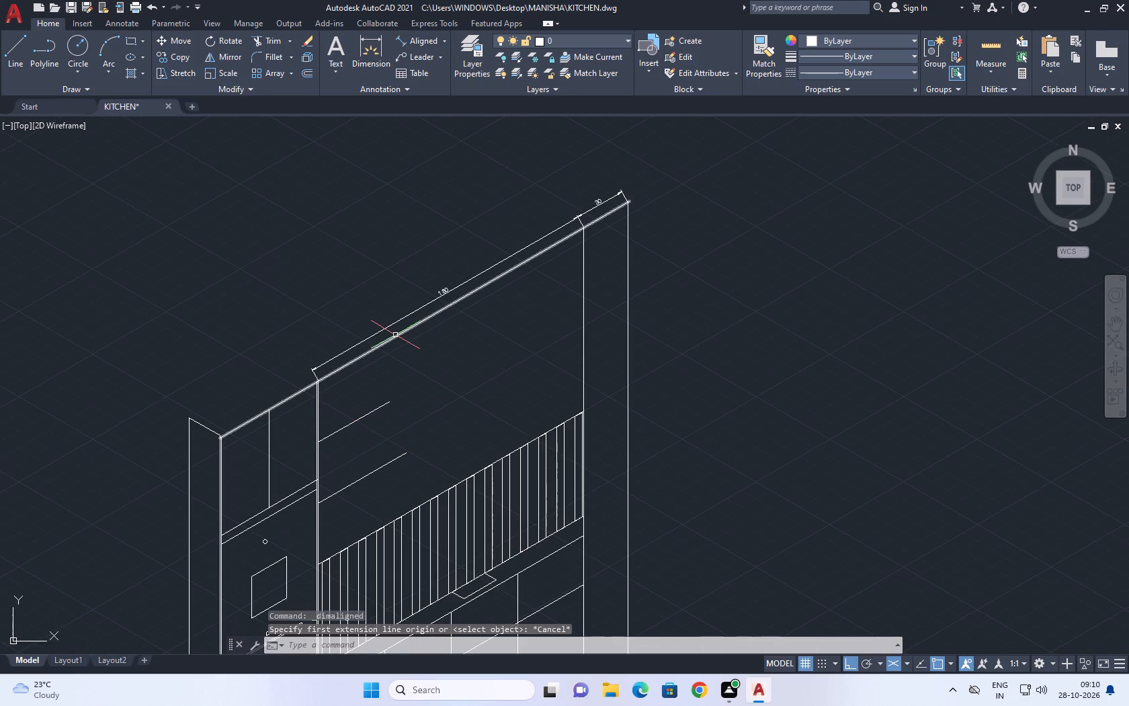
{"action": "key", "text": "l"}
{"action": "key", "text": "space"}
{"action": "scroll", "coordinate": [340, 387], "scroll_direction": "up", "scroll_amount": 2}
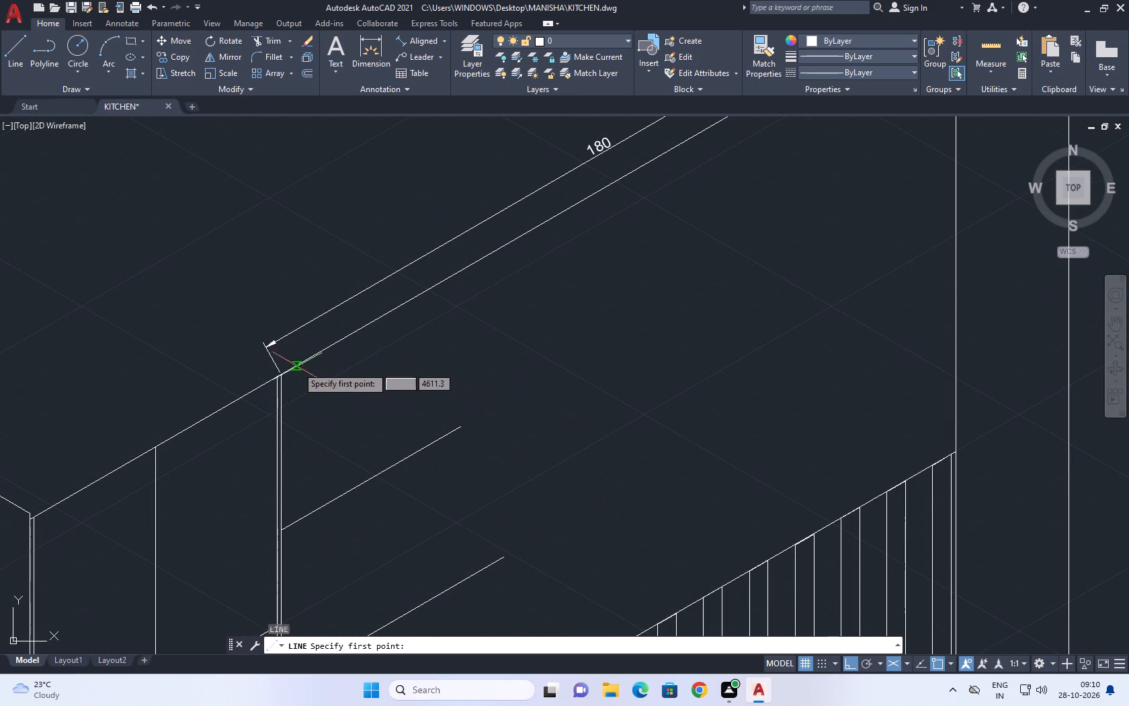
{"action": "left_click", "coordinate": [279, 372]}
{"action": "middle_click_drag", "start_coordinate": [549, 247], "coordinate": [521, 325]}
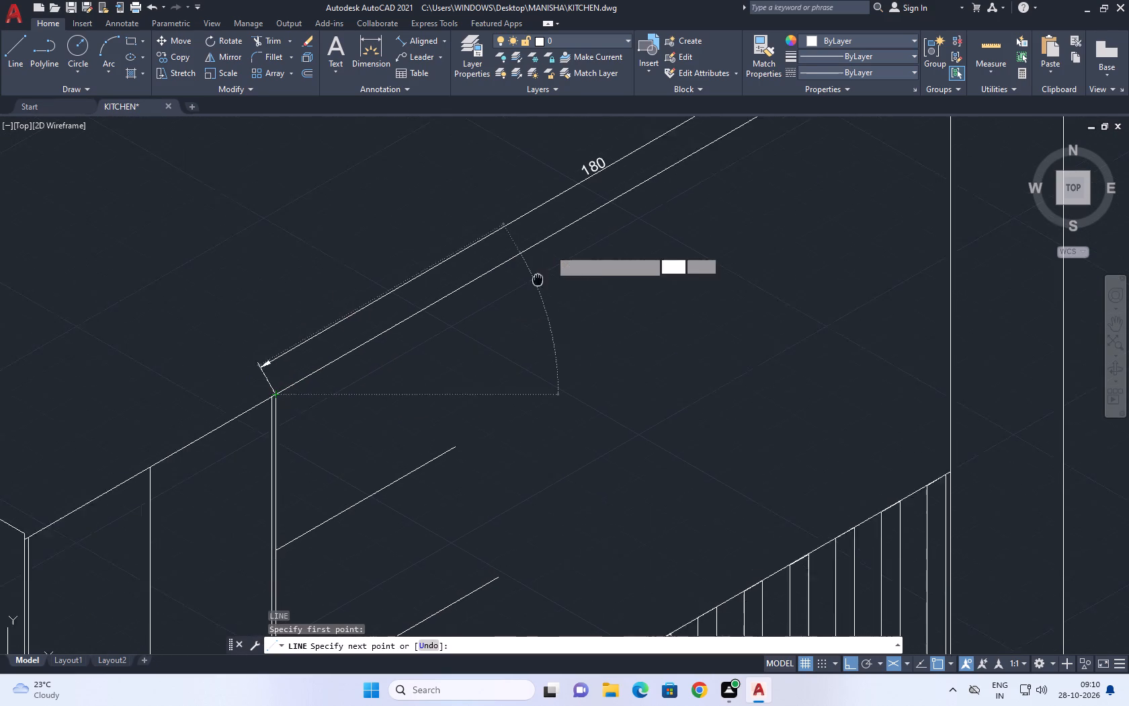
{"action": "middle_click_drag", "start_coordinate": [521, 325], "coordinate": [456, 508]}
{"action": "scroll", "coordinate": [455, 526], "scroll_direction": "down", "scroll_amount": 1}
{"action": "middle_click_drag", "start_coordinate": [663, 469], "coordinate": [565, 462]}
{"action": "scroll", "coordinate": [642, 339], "scroll_direction": "up", "scroll_amount": 2}
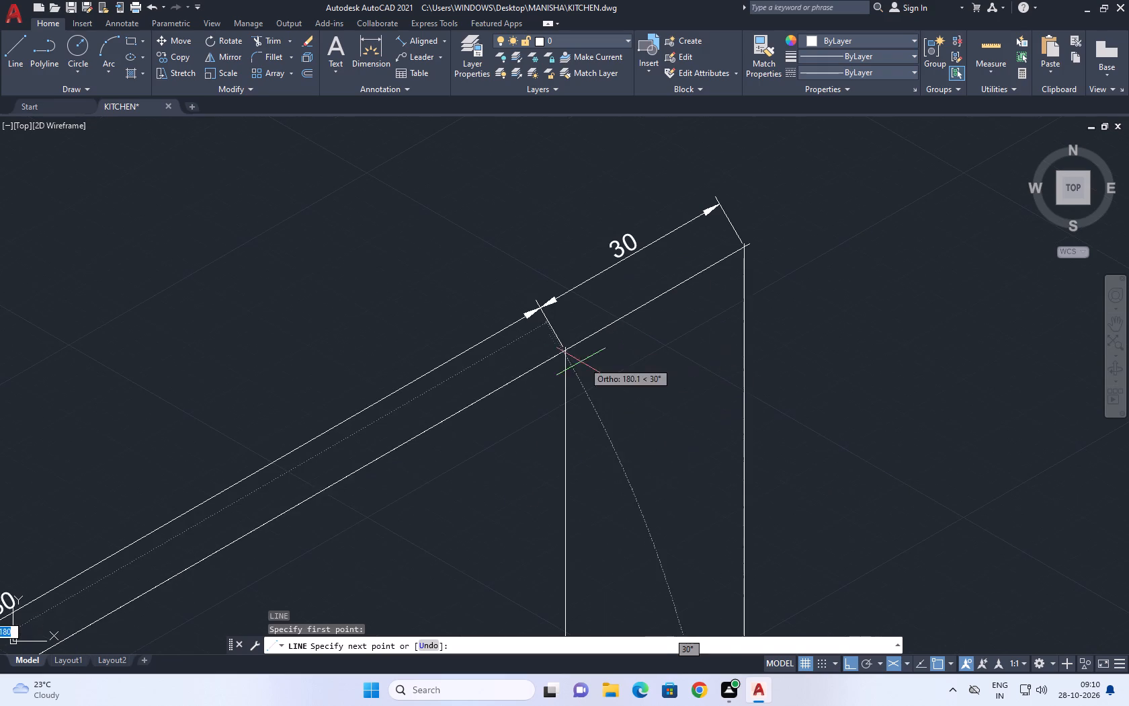
{"action": "left_click", "coordinate": [562, 351]}
{"action": "key", "text": "Escape"}
{"action": "scroll", "coordinate": [559, 353], "scroll_direction": "up", "scroll_amount": 4}
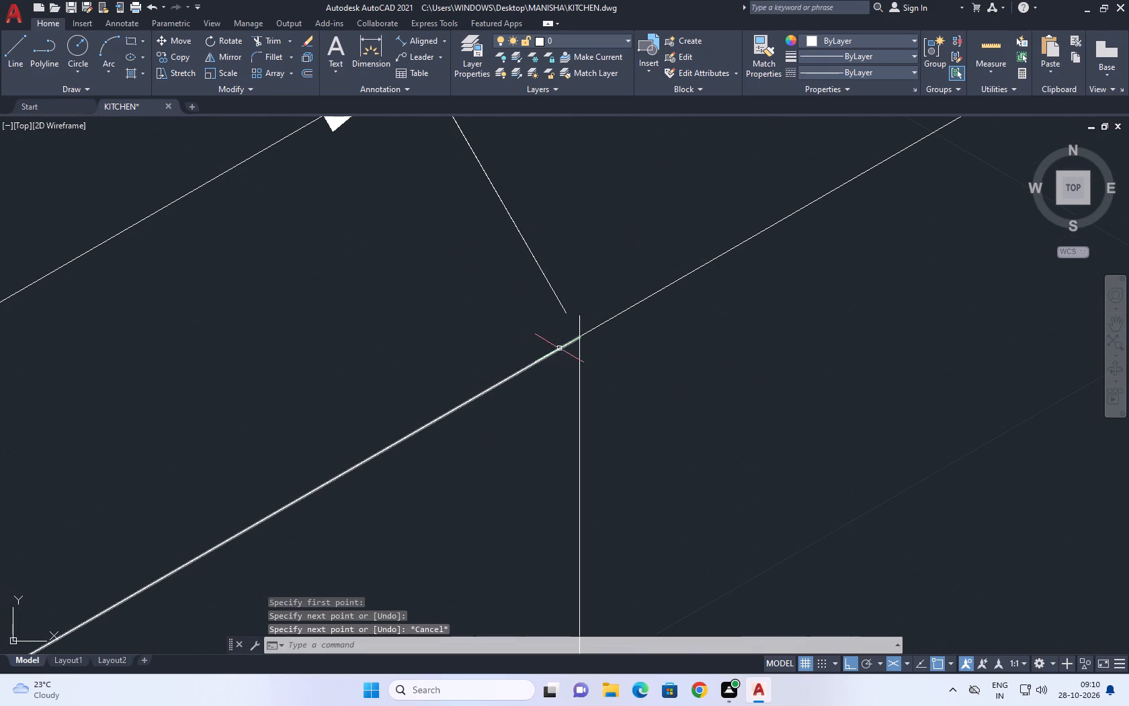
Divide the new top-edge line into 3 equal segments.
{"action": "left_click", "coordinate": [559, 348]}
{"action": "type", "text": "DIV"}
{"action": "key", "text": "space"}
{"action": "left_click", "coordinate": [540, 358]}
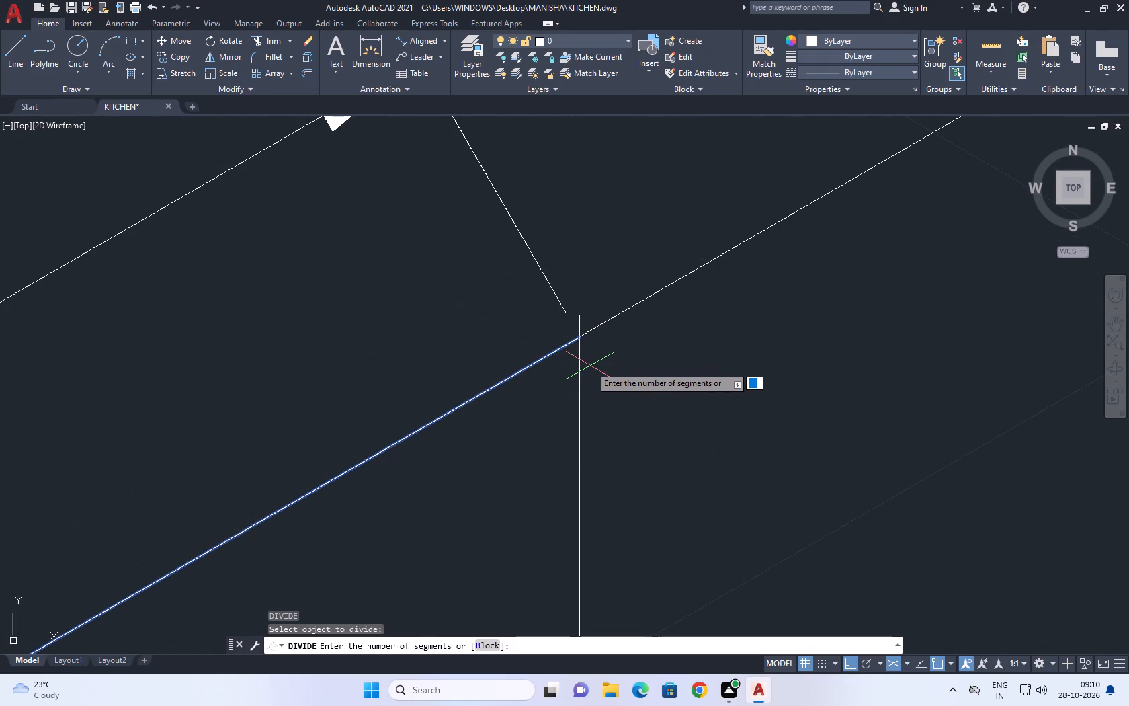
{"action": "middle_click_drag", "start_coordinate": [590, 366], "coordinate": [546, 416]}
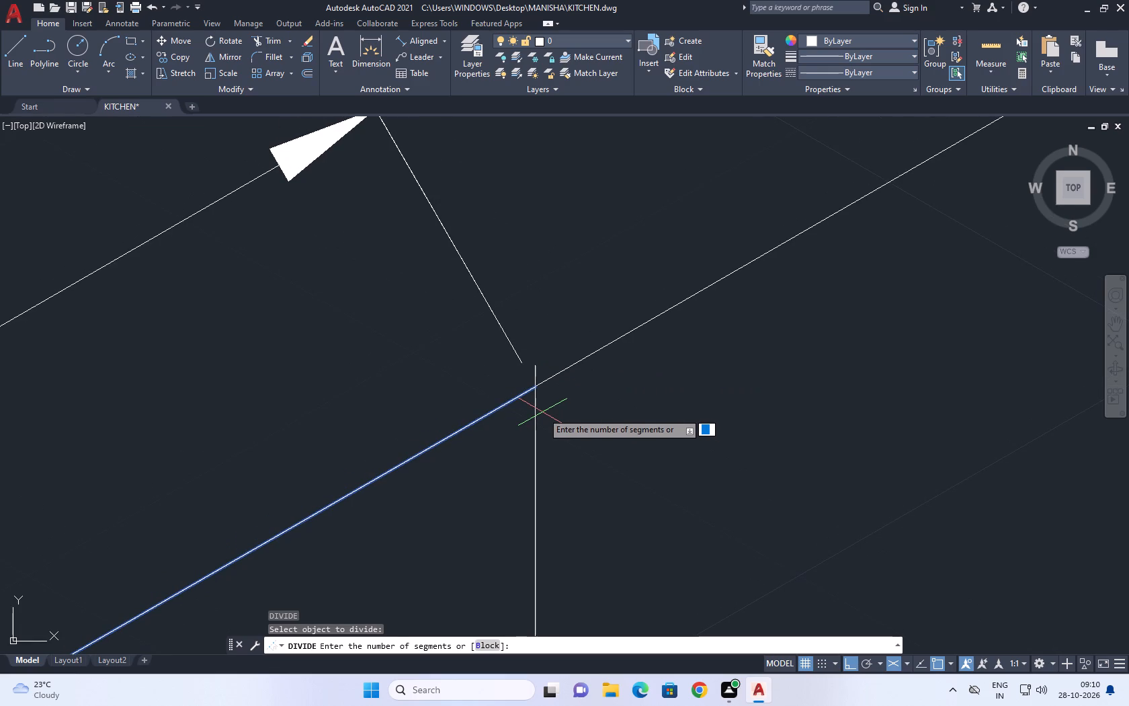
{"action": "key", "text": "3"}
{"action": "key", "text": "Return"}
Draw a vertical line down from the division point nearer the 30 cm section, stopping short of the strip band.
{"action": "scroll", "coordinate": [571, 411], "scroll_direction": "down", "scroll_amount": 4}
{"action": "middle_click_drag", "start_coordinate": [567, 501], "coordinate": [656, 224]}
{"action": "scroll", "coordinate": [550, 266], "scroll_direction": "down", "scroll_amount": 2}
{"action": "type", "text": "L"}
{"action": "key", "text": "space"}
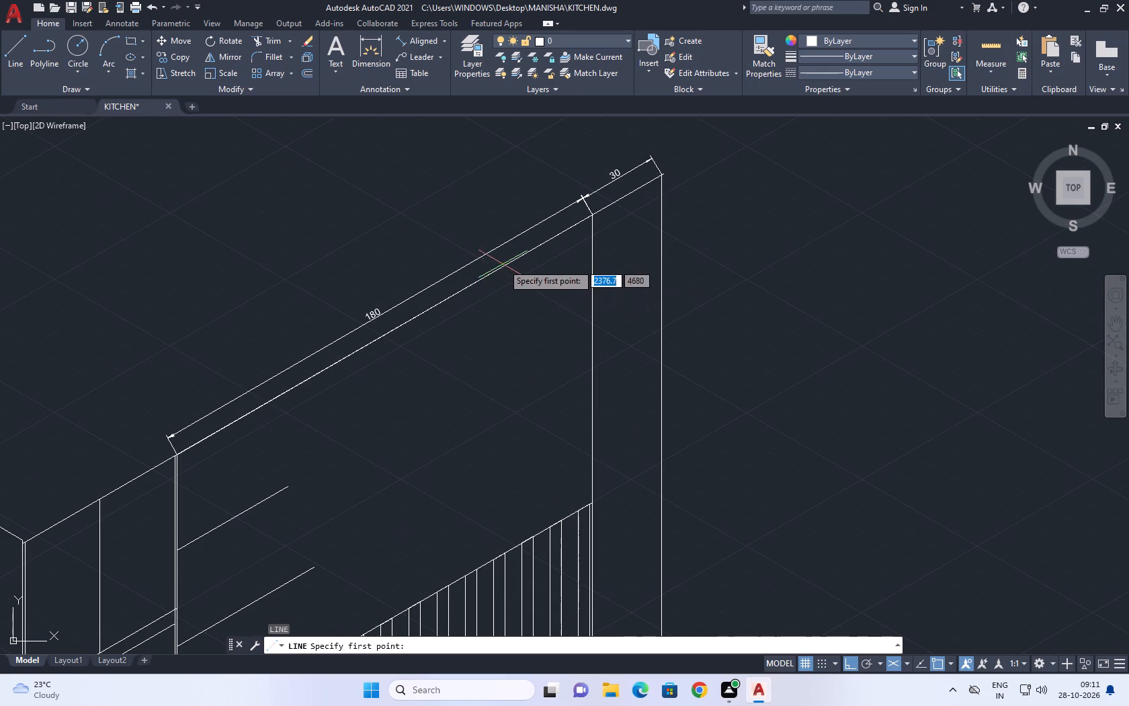
{"action": "left_click", "coordinate": [452, 296]}
{"action": "key", "text": "F5"}
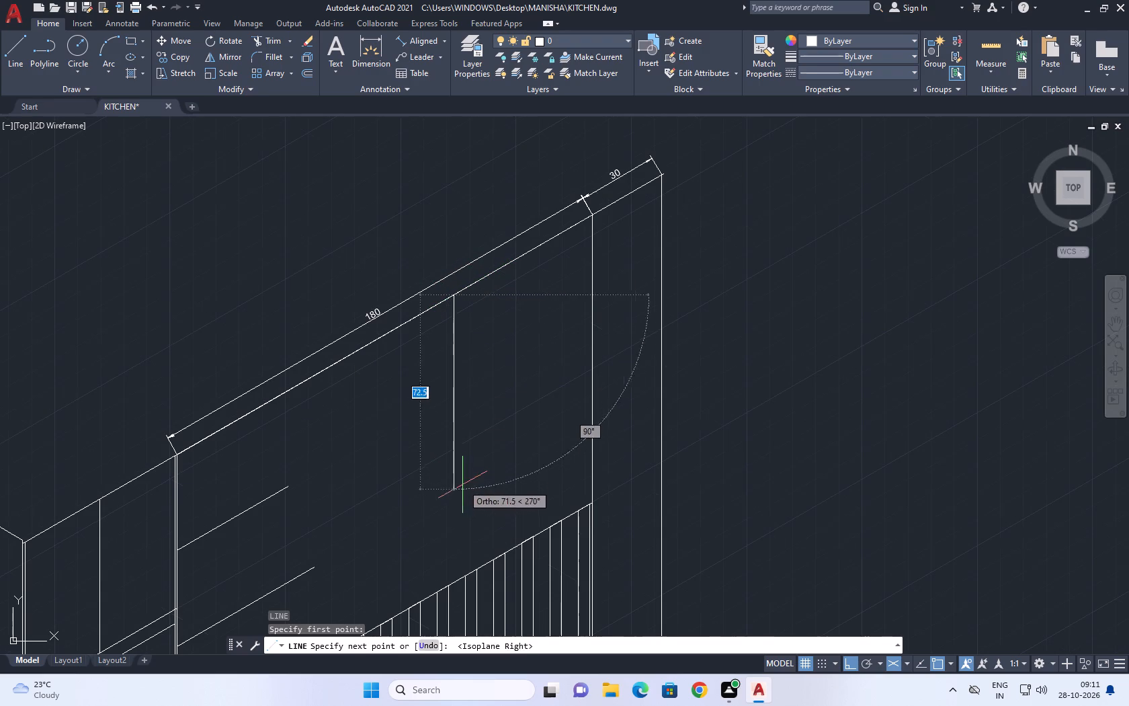
{"action": "left_click", "coordinate": [465, 499]}
{"action": "key", "text": "space"}
Draw a second vertical line from the division point nearer the tall unit, down past the strip band's upper edge.
{"action": "key", "text": "space"}
{"action": "left_click", "coordinate": [315, 372]}
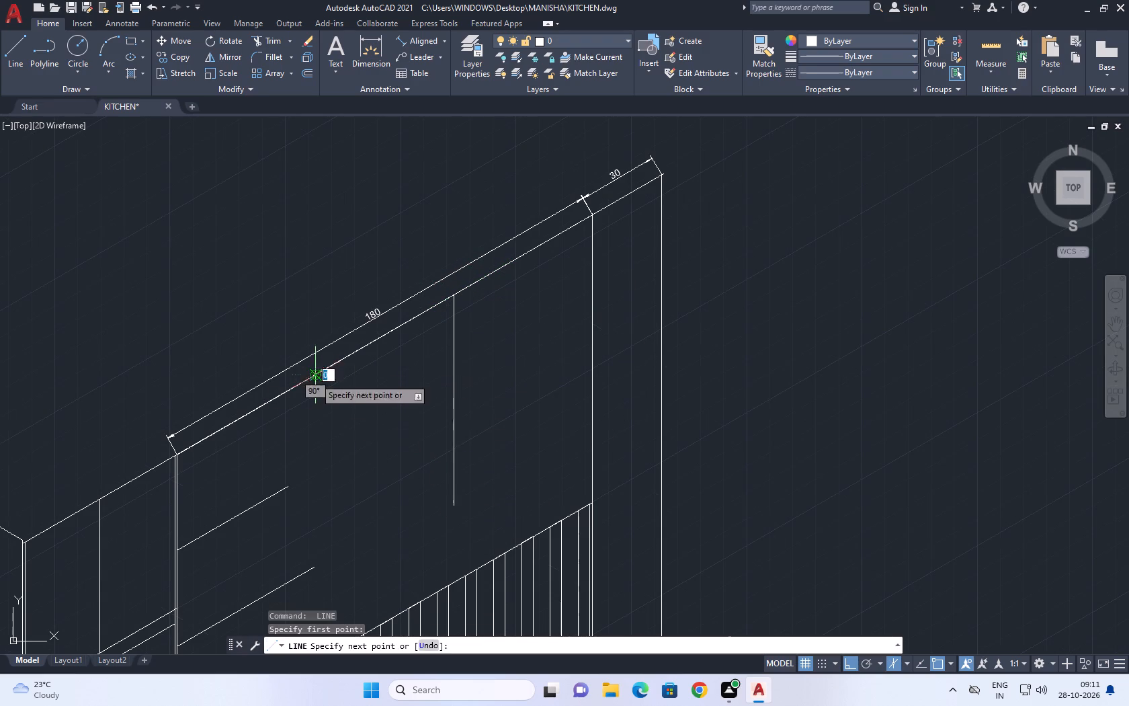
{"action": "left_click", "coordinate": [333, 544]}
{"action": "middle_click_drag", "start_coordinate": [333, 518], "coordinate": [364, 385]}
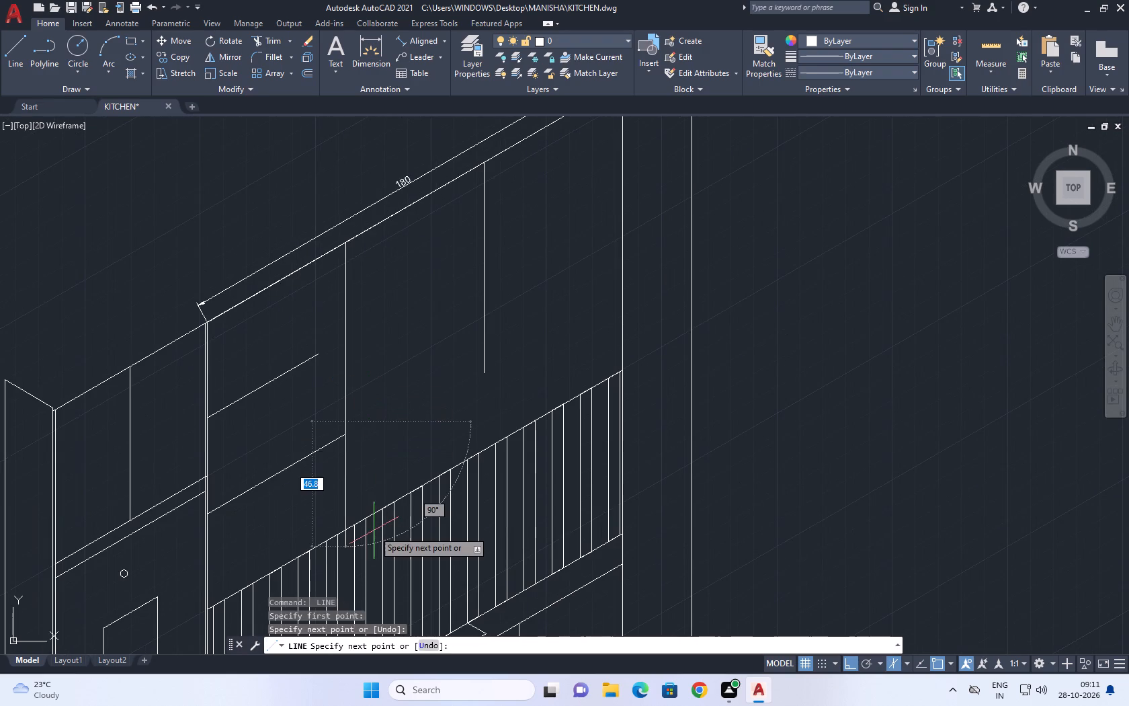
{"action": "key", "text": "ctrl+z"}
{"action": "middle_click_drag", "start_coordinate": [338, 563], "coordinate": [450, 229]}
{"action": "scroll", "coordinate": [338, 563], "scroll_direction": "up", "scroll_amount": 1}
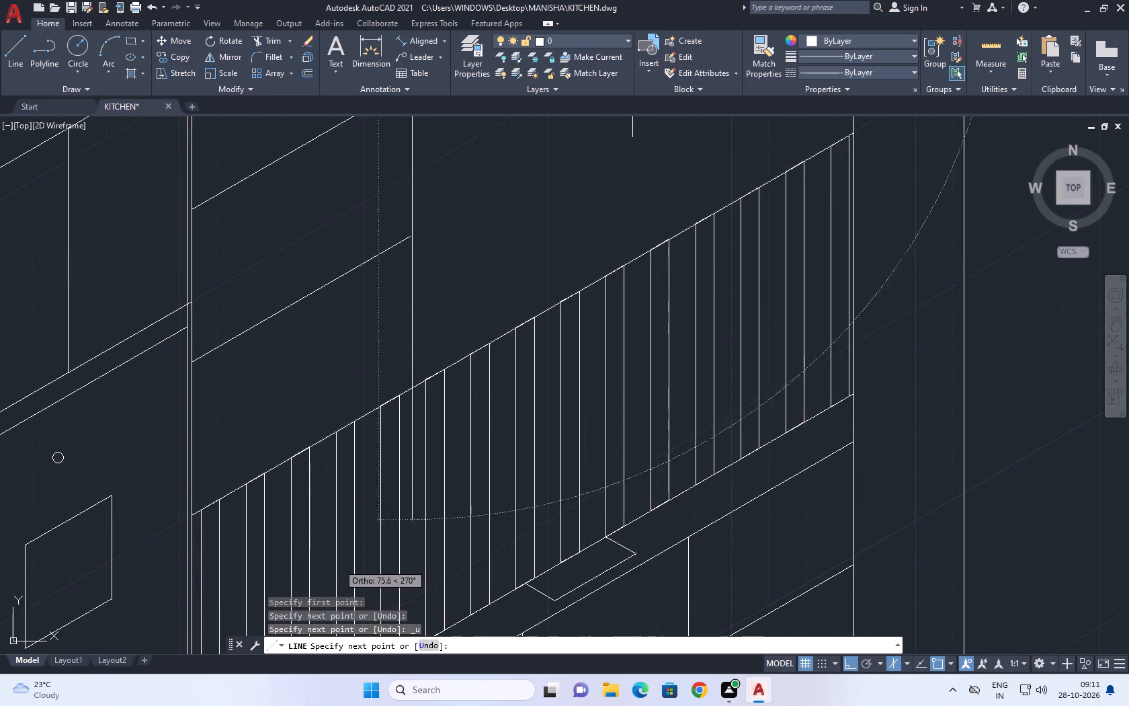
{"action": "scroll", "coordinate": [421, 394], "scroll_direction": "up", "scroll_amount": 2}
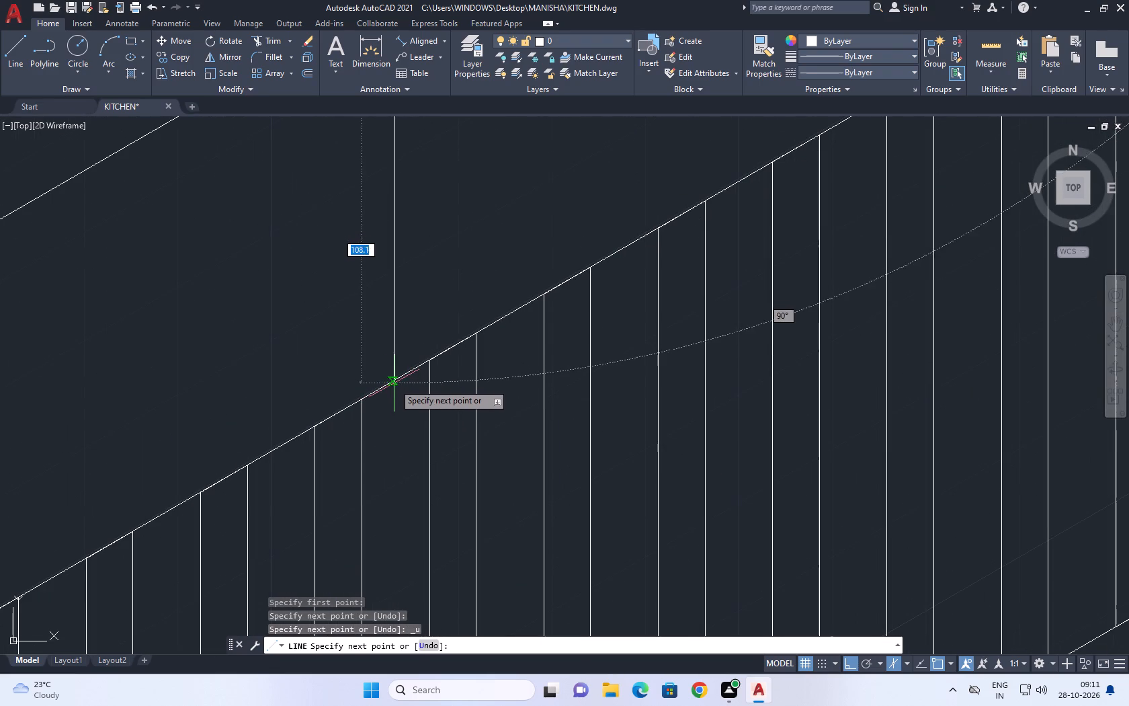
{"action": "left_click", "coordinate": [392, 434]}
{"action": "key", "text": "space"}
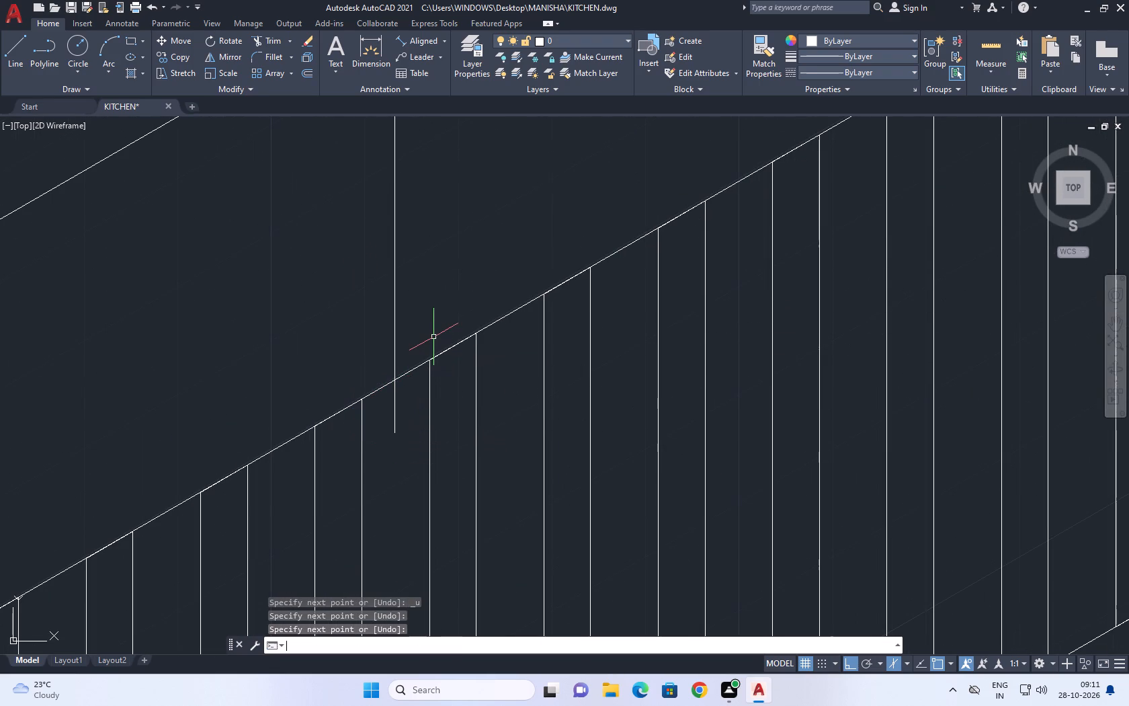
Trim the end of the second vertical line that overshoots the strip band's upper edge.
{"action": "type", "text": "T"}
{"action": "key", "text": "r"}
{"action": "key", "text": "space"}
{"action": "left_click", "coordinate": [419, 393]}
{"action": "left_click", "coordinate": [391, 425]}
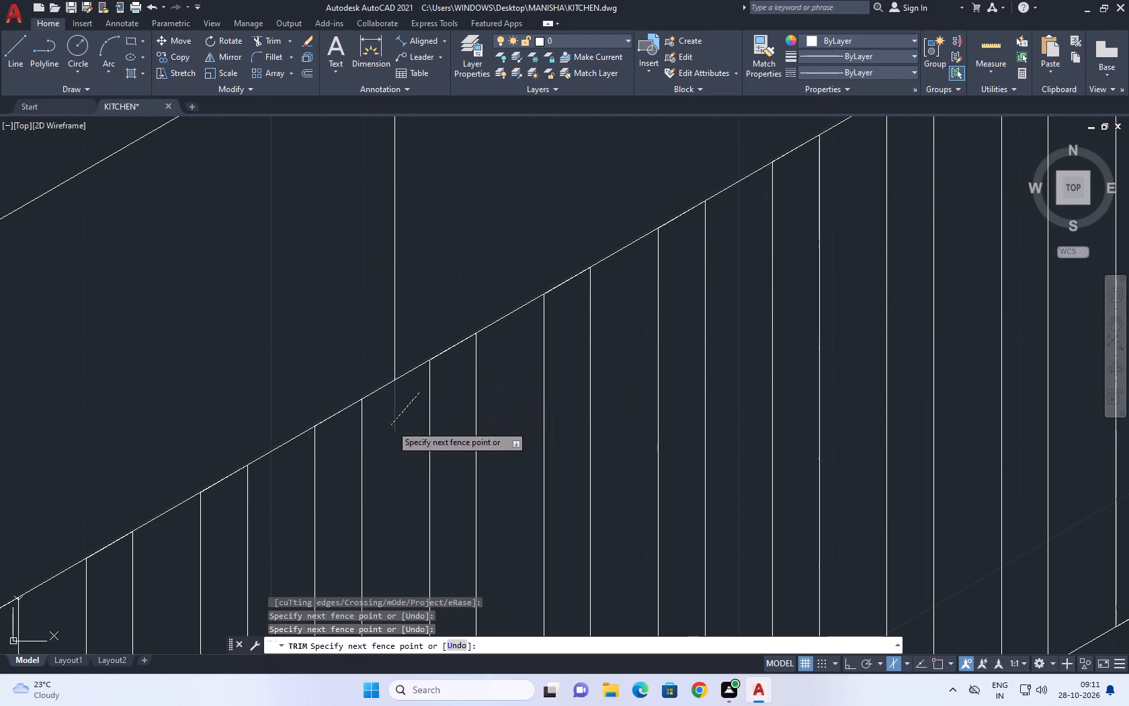
{"action": "scroll", "coordinate": [416, 424], "scroll_direction": "down", "scroll_amount": 6}
{"action": "key", "text": "Escape"}
Extend the upper 30° isometric line across both vertical dividers to the vertical edge where the 30 cm section begins.
{"action": "scroll", "coordinate": [456, 331], "scroll_direction": "up", "scroll_amount": 2}
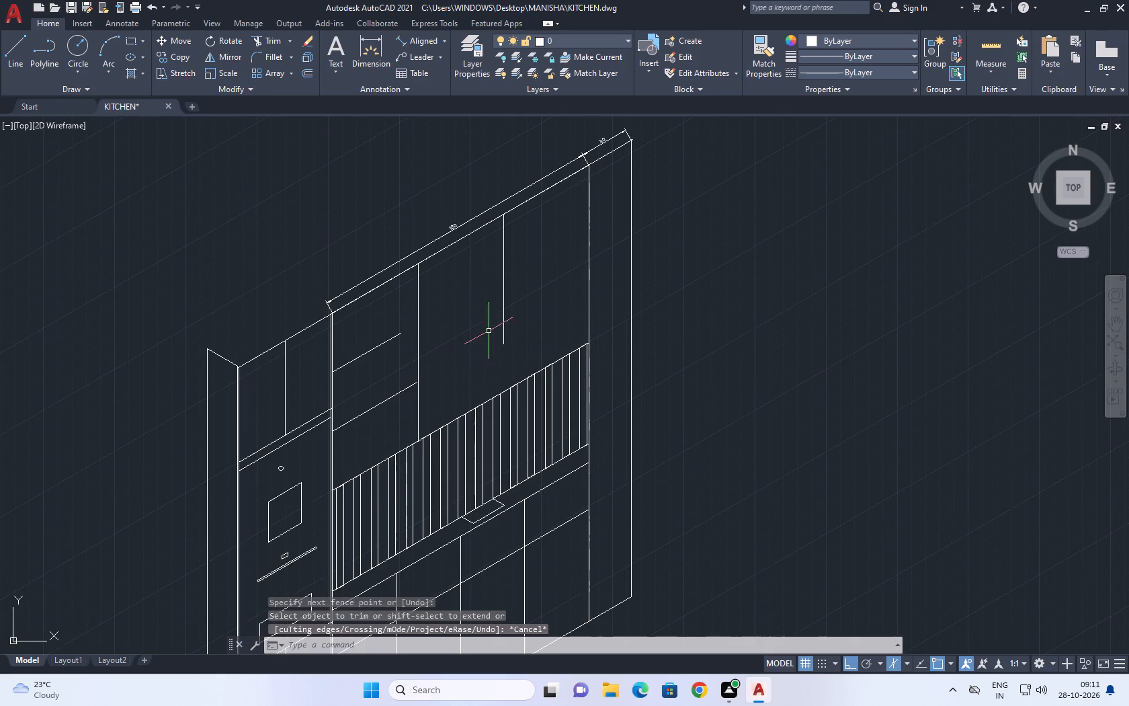
{"action": "middle_click_drag", "start_coordinate": [562, 297], "coordinate": [618, 319]}
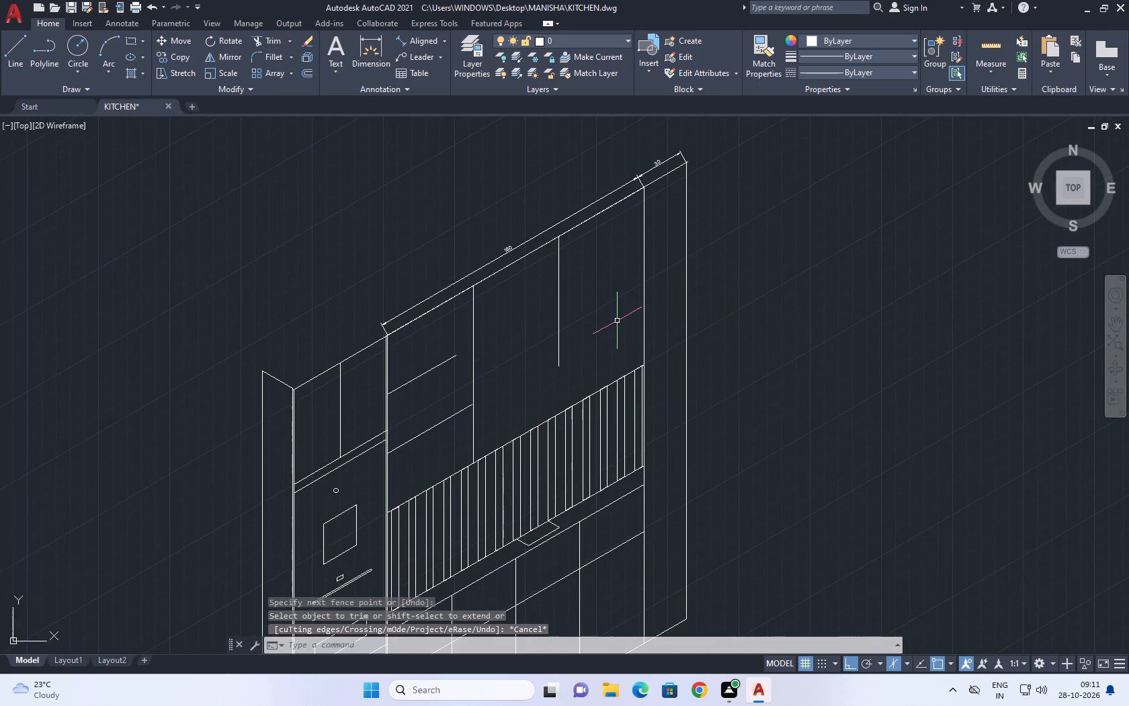
{"action": "scroll", "coordinate": [467, 372], "scroll_direction": "up", "scroll_amount": 1}
{"action": "middle_click_drag", "start_coordinate": [490, 349], "coordinate": [494, 350]}
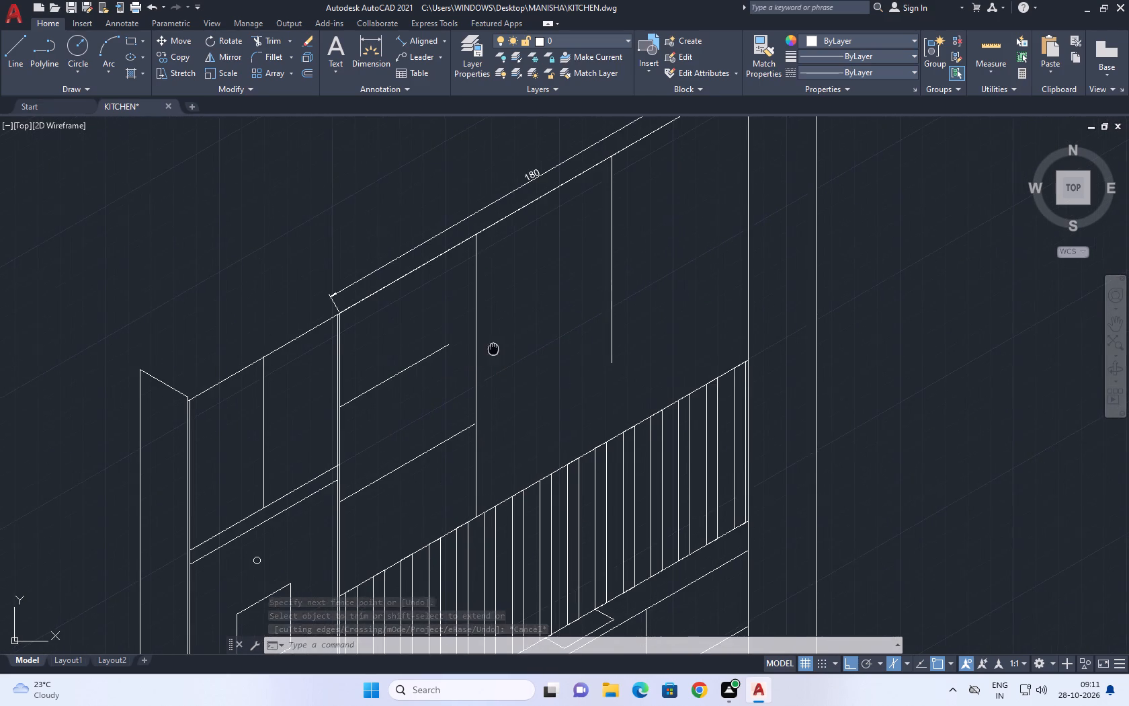
{"action": "middle_click_drag", "start_coordinate": [494, 350], "coordinate": [503, 377]}
{"action": "type", "text": "EZXX"}
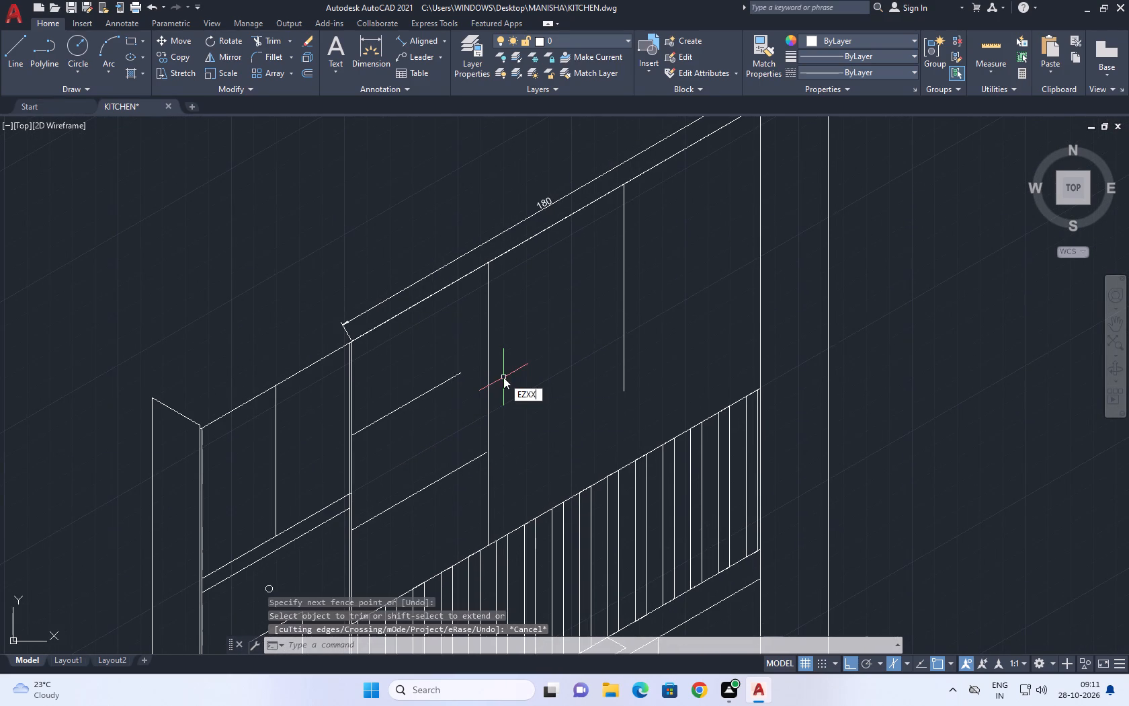
{"action": "key", "text": "Escape"}
{"action": "type", "text": "EX"}
{"action": "key", "text": "space"}
{"action": "left_click", "coordinate": [415, 372]}
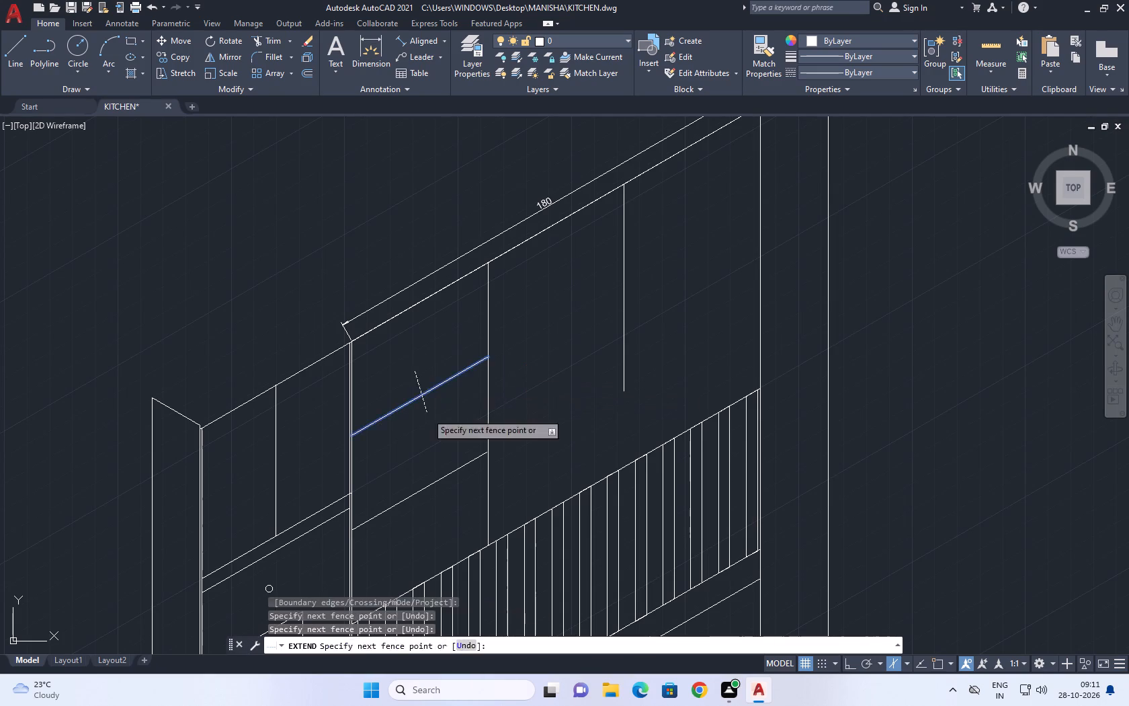
{"action": "left_click", "coordinate": [427, 413]}
{"action": "left_click", "coordinate": [440, 355]}
{"action": "left_click", "coordinate": [444, 387]}
{"action": "left_click", "coordinate": [579, 295]}
{"action": "left_click", "coordinate": [577, 327]}
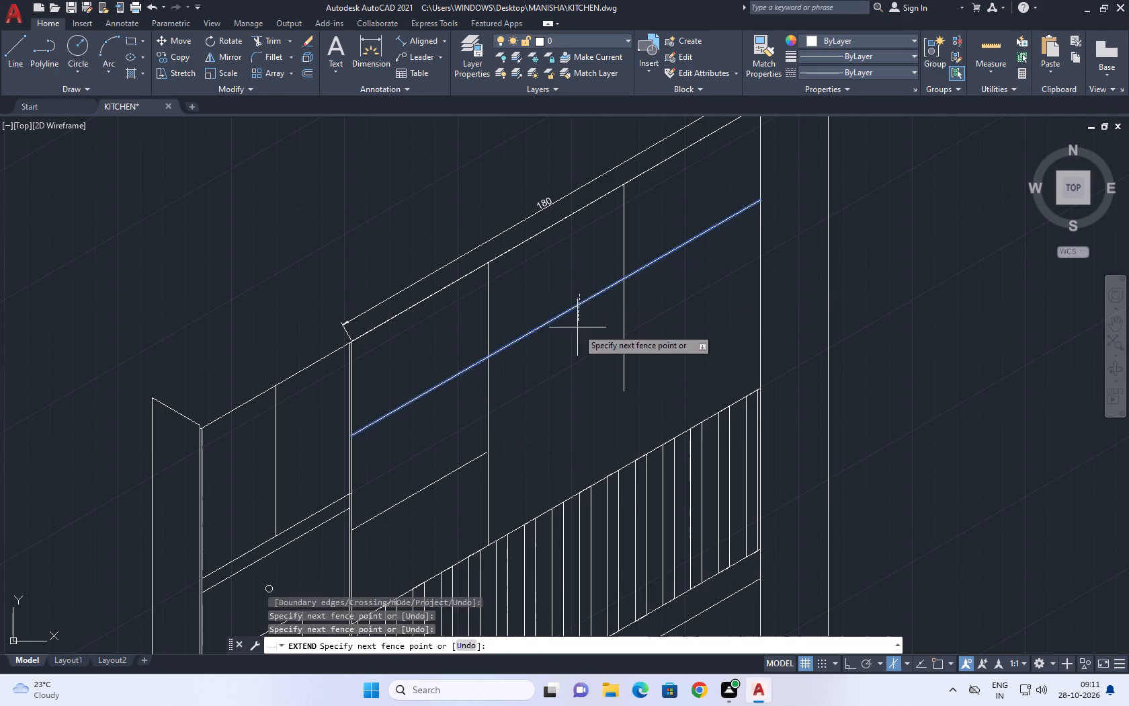
{"action": "key", "text": "Escape"}
Extend the short vertical divider down to the strip band's upper edge.
{"action": "middle_click_drag", "start_coordinate": [593, 367], "coordinate": [624, 397]}
{"action": "type", "text": "EX"}
{"action": "key", "text": "space"}
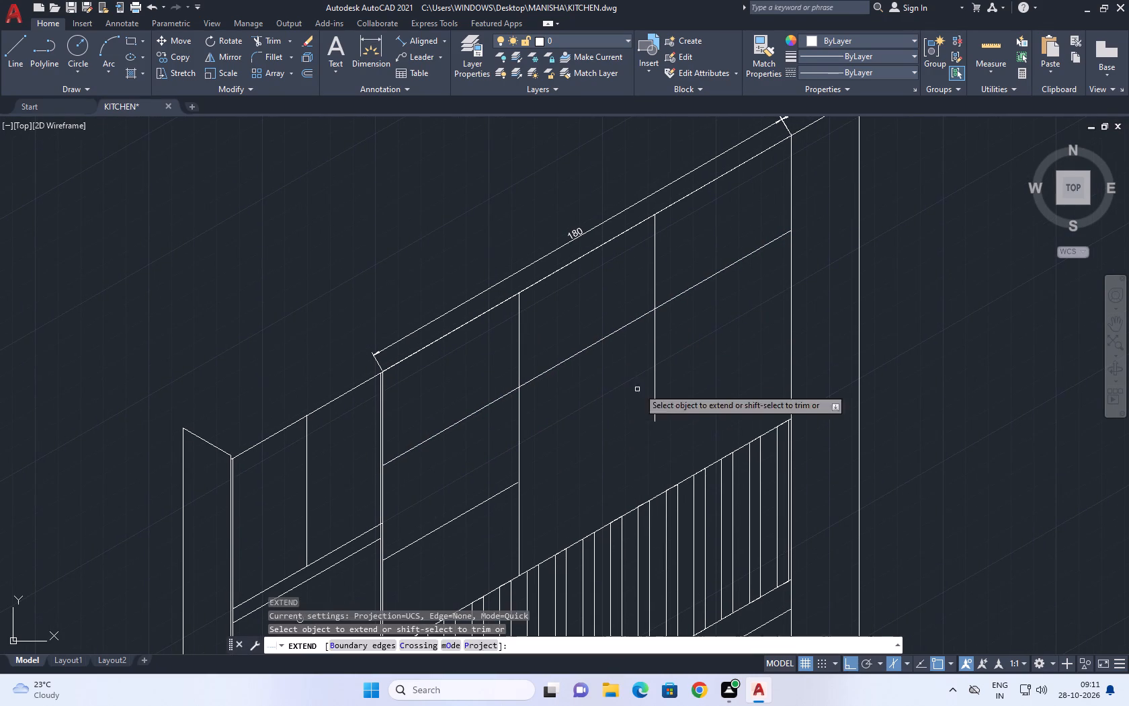
{"action": "left_click", "coordinate": [685, 358]}
{"action": "left_click", "coordinate": [626, 377]}
{"action": "key", "text": "Escape"}
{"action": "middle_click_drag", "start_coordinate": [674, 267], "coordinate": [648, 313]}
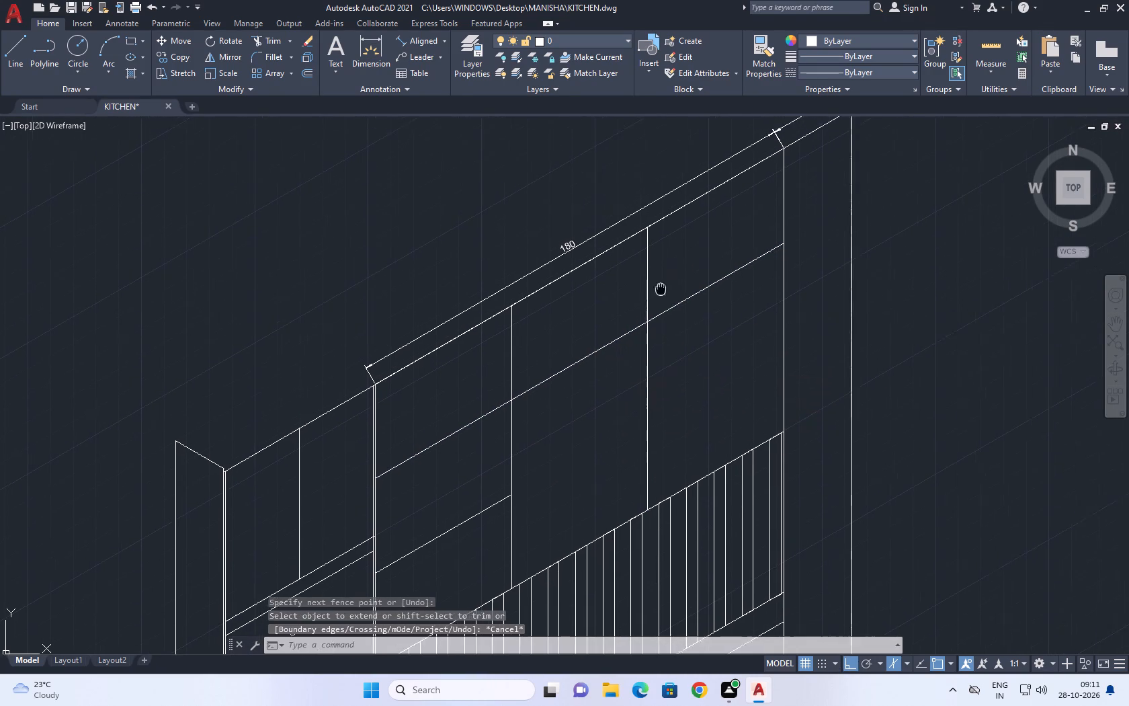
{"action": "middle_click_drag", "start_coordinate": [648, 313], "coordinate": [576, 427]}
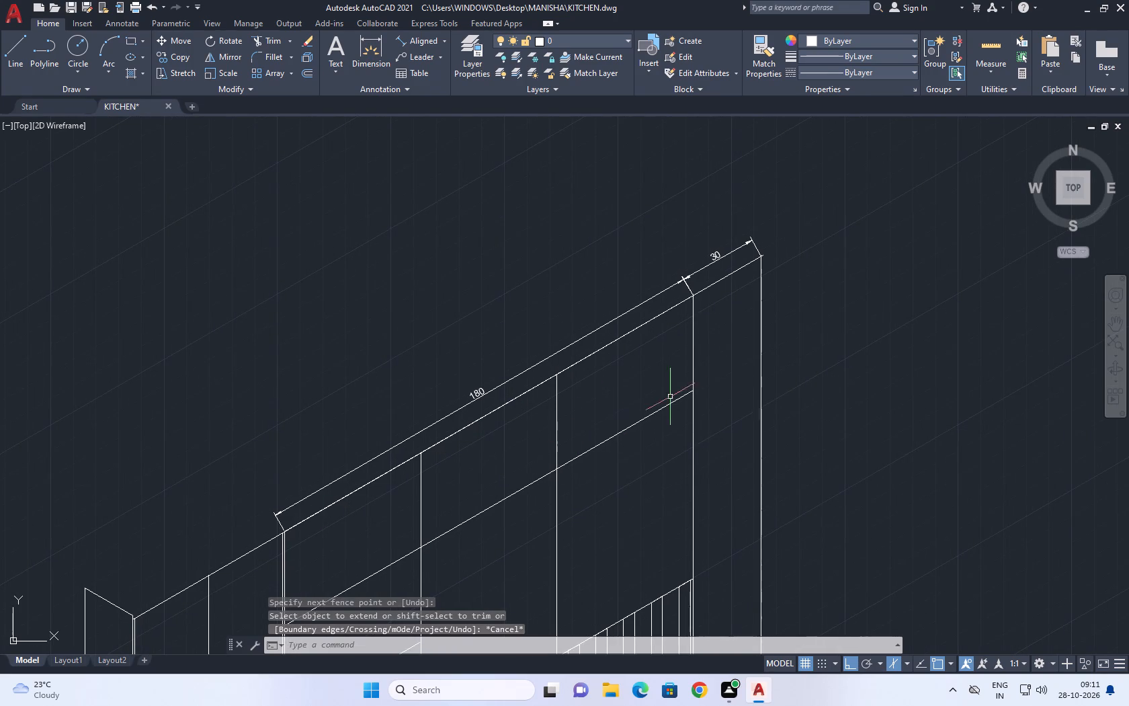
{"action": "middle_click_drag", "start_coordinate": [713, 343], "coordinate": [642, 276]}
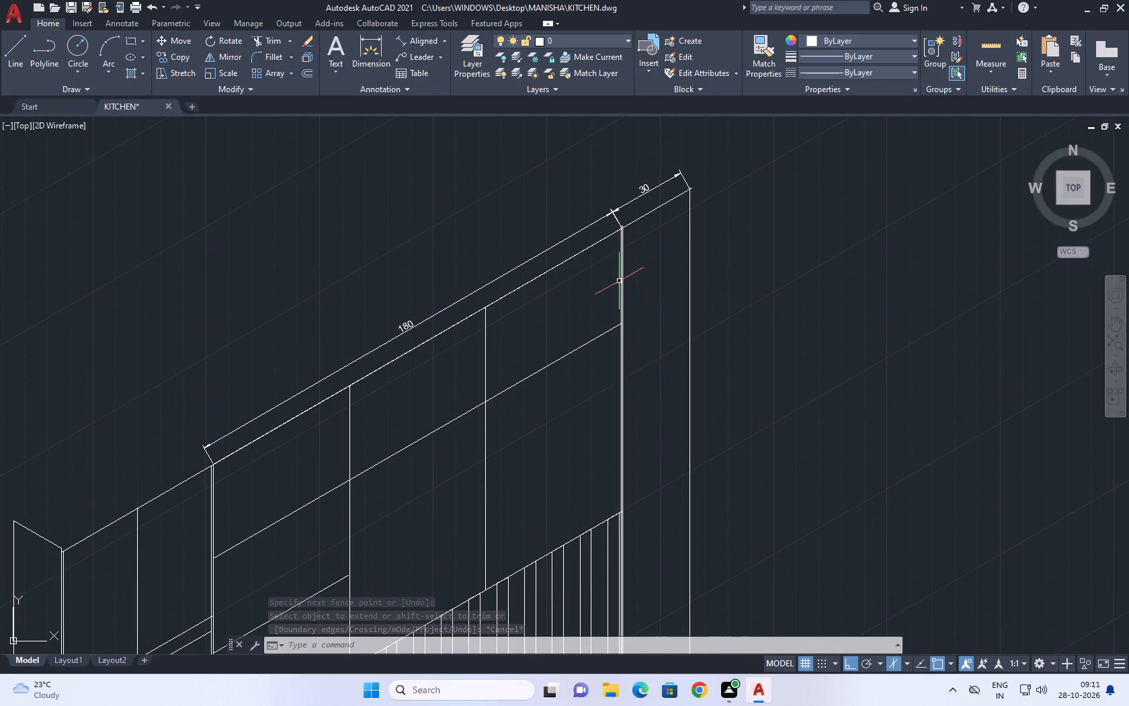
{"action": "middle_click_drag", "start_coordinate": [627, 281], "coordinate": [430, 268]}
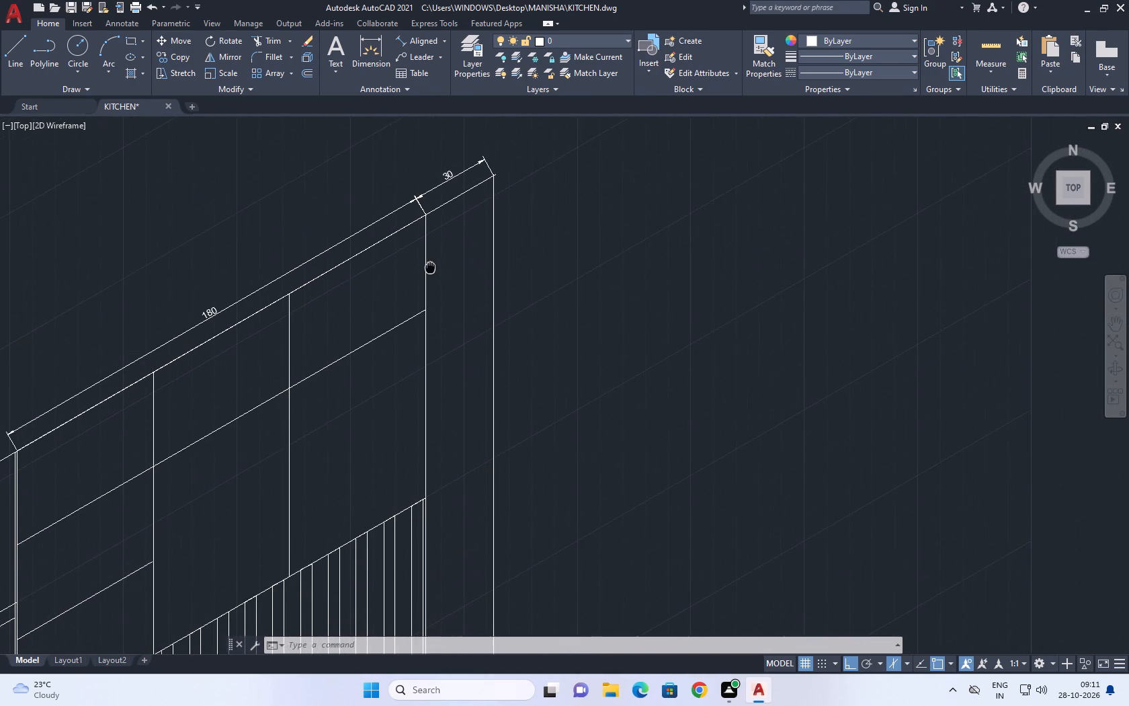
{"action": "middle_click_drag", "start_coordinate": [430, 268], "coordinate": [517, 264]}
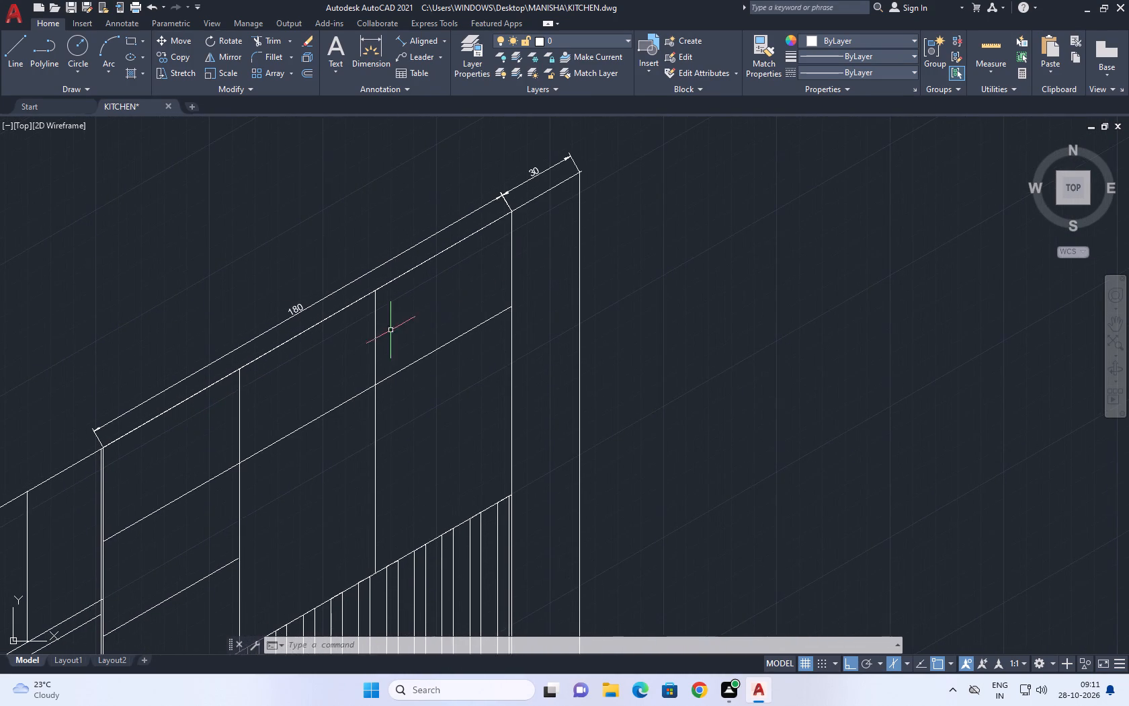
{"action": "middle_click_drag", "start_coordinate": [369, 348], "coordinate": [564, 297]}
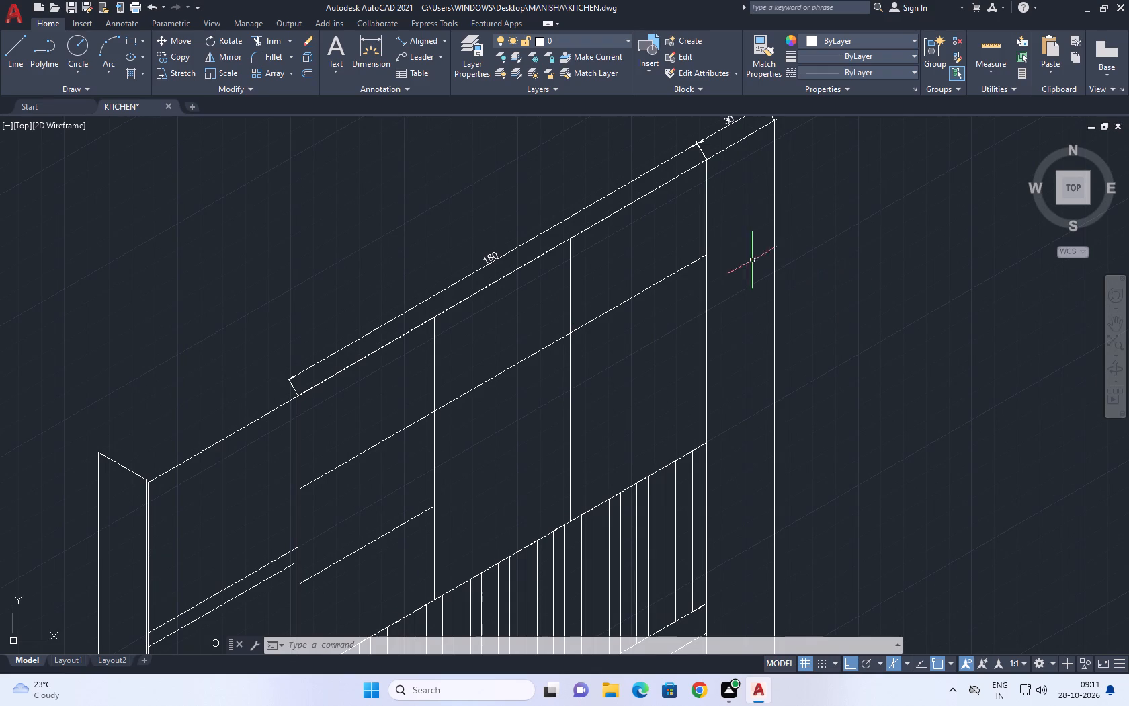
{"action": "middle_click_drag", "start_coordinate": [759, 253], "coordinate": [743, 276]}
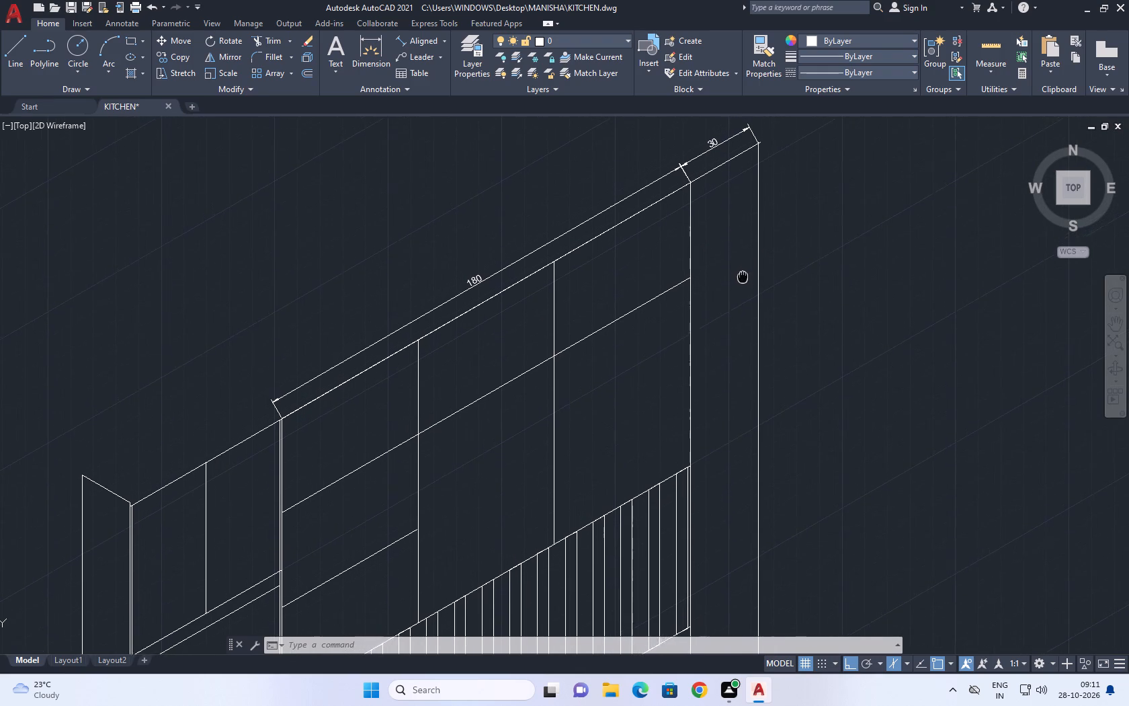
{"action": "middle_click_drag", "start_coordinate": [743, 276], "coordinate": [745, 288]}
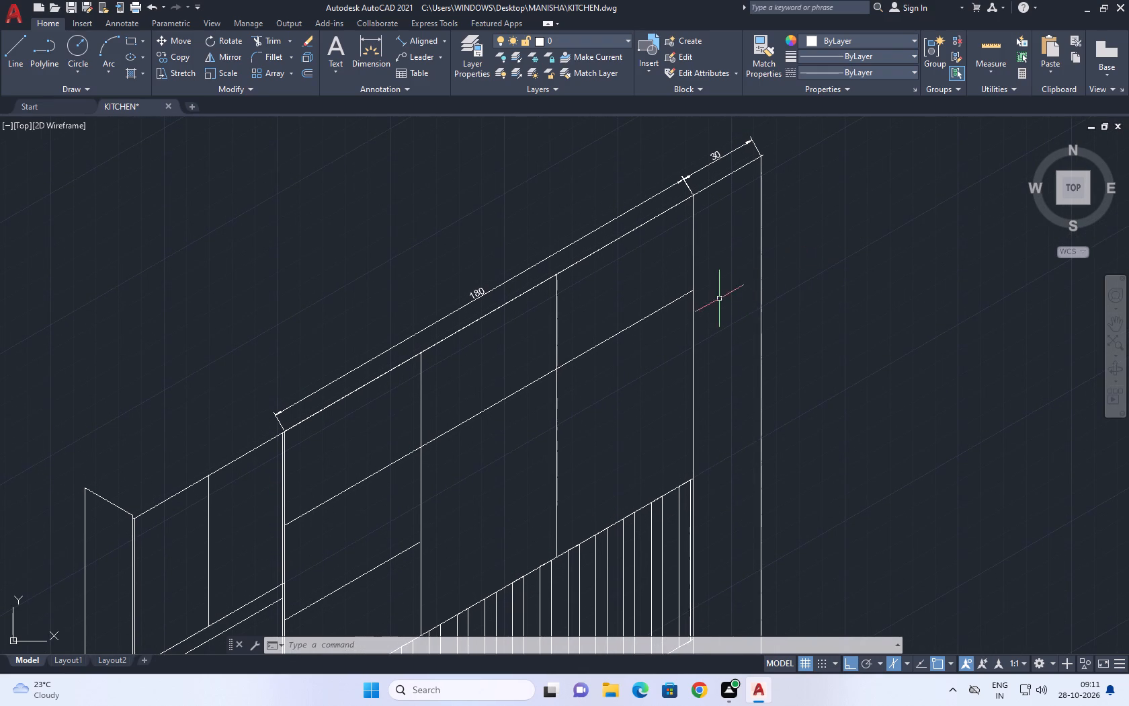
Extend the upper 30° isometric line across the 30 cm section to its outer vertical edge.
{"action": "middle_click_drag", "start_coordinate": [600, 305], "coordinate": [676, 303]}
{"action": "scroll", "coordinate": [676, 303], "scroll_direction": "down", "scroll_amount": 1}
{"action": "scroll", "coordinate": [676, 303], "scroll_direction": "up", "scroll_amount": 1}
{"action": "middle_click_drag", "start_coordinate": [700, 288], "coordinate": [546, 280]}
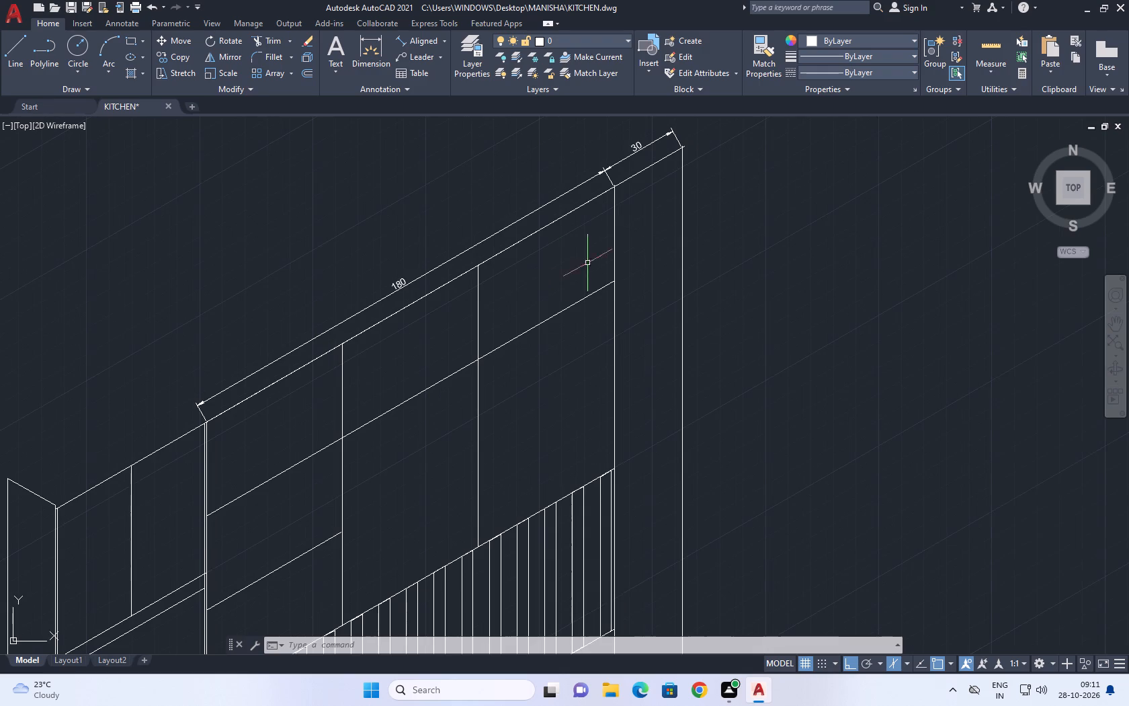
{"action": "middle_click_drag", "start_coordinate": [659, 234], "coordinate": [626, 276]}
{"action": "key", "text": "e"}
{"action": "key", "text": "x"}
{"action": "key", "text": "space"}
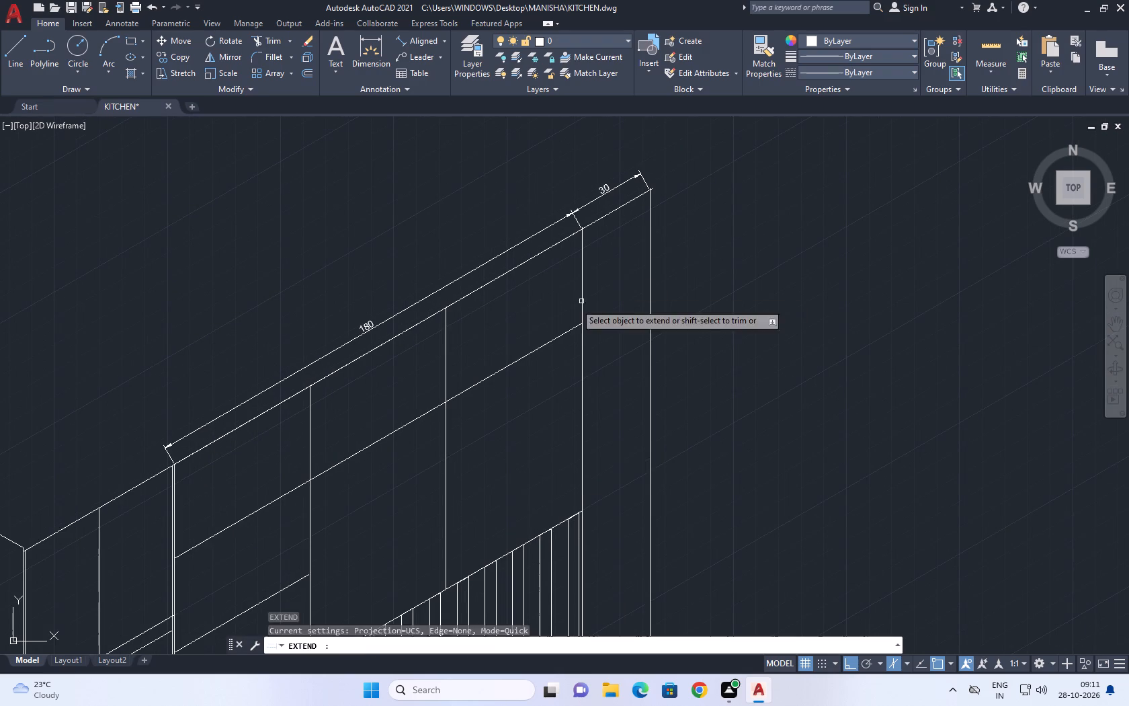
{"action": "left_click", "coordinate": [541, 315]}
{"action": "left_click", "coordinate": [558, 369]}
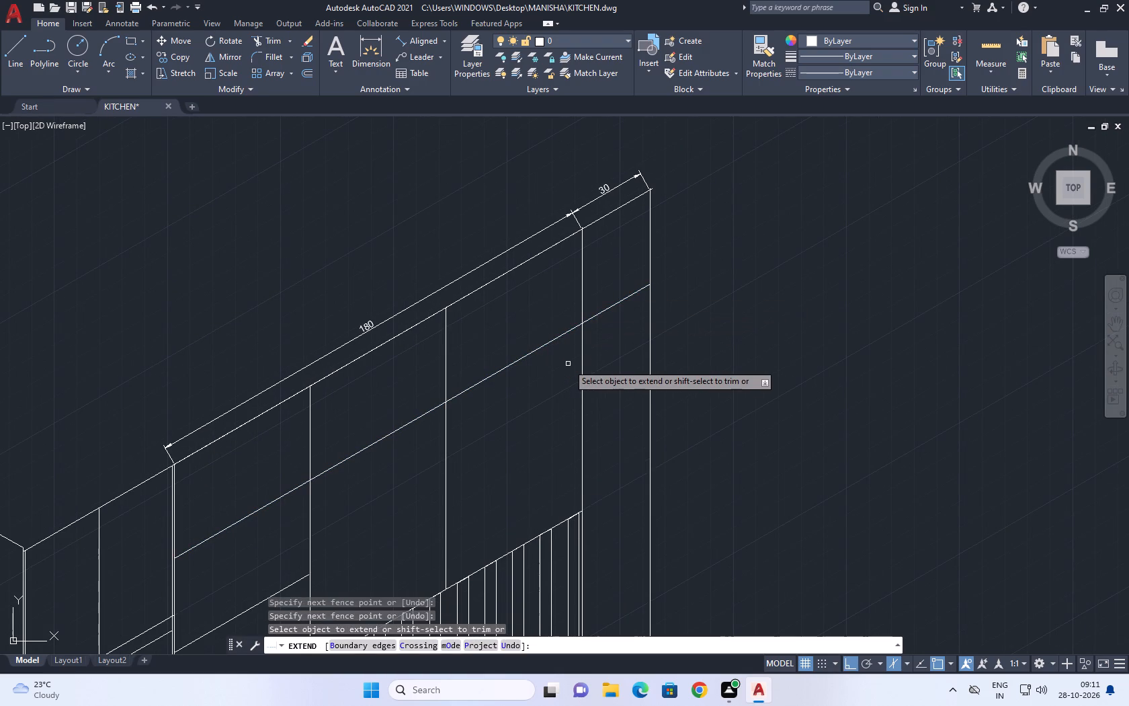
{"action": "key", "text": "Escape"}
Copy the 30 cm section's outer vertical edge along the left isoplane, undoing a 20 cm offset and using 10 cm instead.
{"action": "middle_click_drag", "start_coordinate": [747, 340], "coordinate": [665, 316]}
{"action": "left_click", "coordinate": [571, 344]}
{"action": "left_click", "coordinate": [536, 287]}
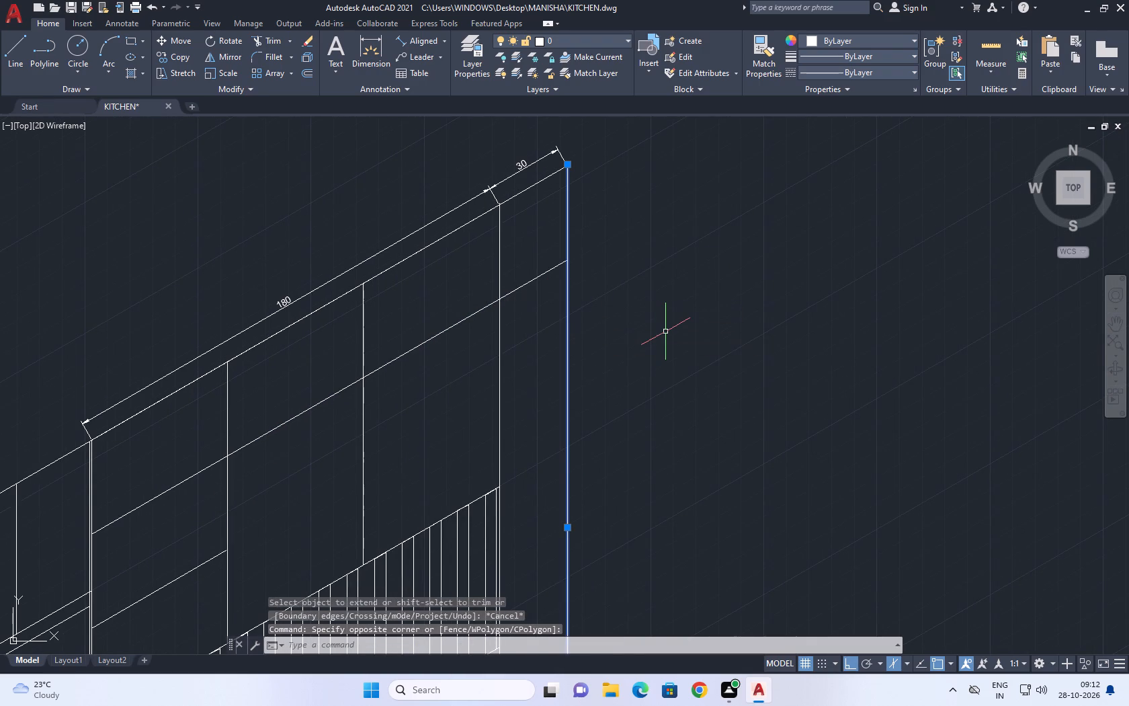
{"action": "type", "text": "CO"}
{"action": "key", "text": "space"}
{"action": "left_click", "coordinate": [577, 275]}
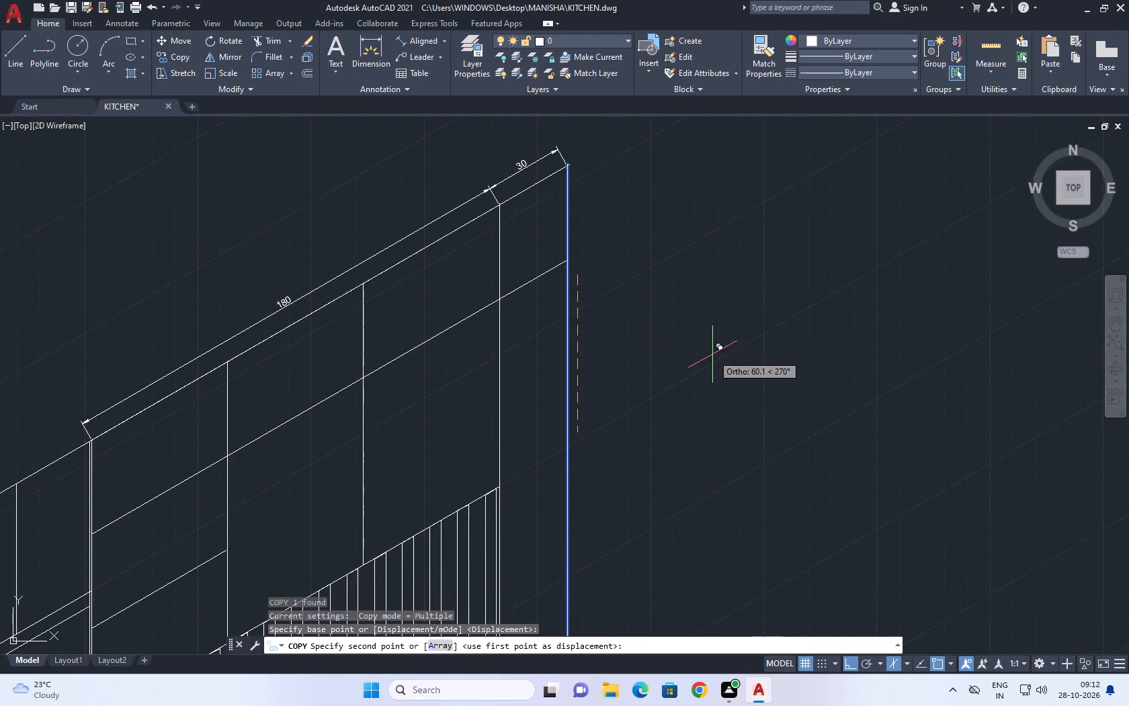
{"action": "key", "text": "F5"}
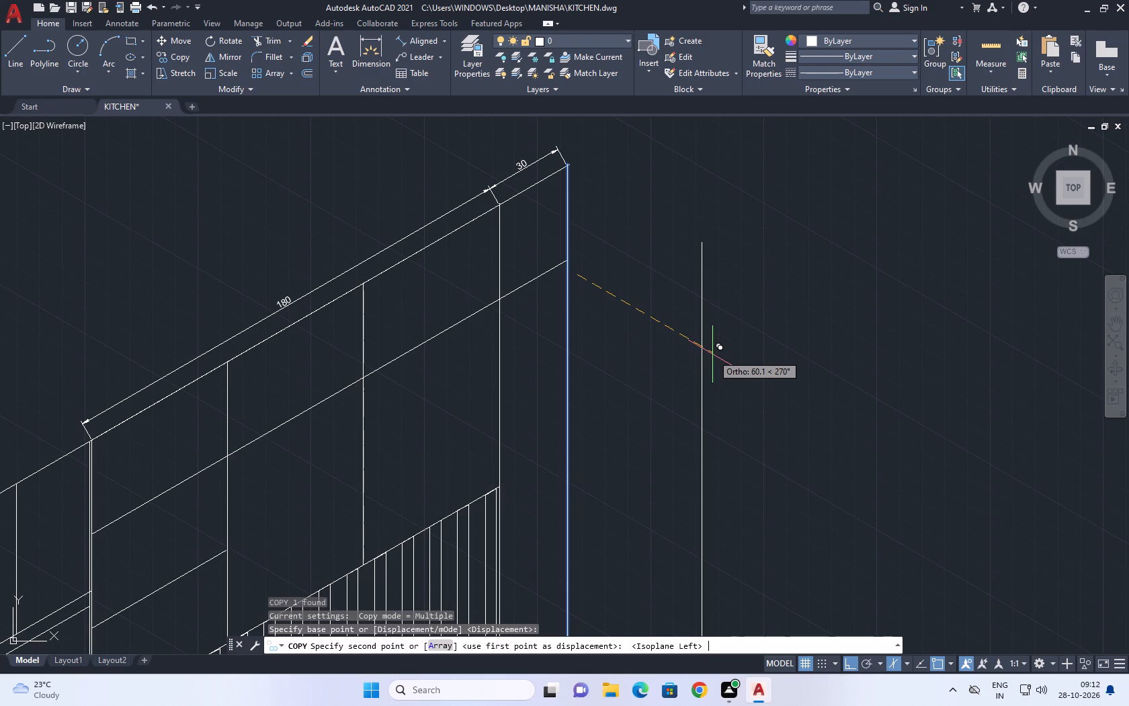
{"action": "type", "text": "20"}
{"action": "key", "text": "Return"}
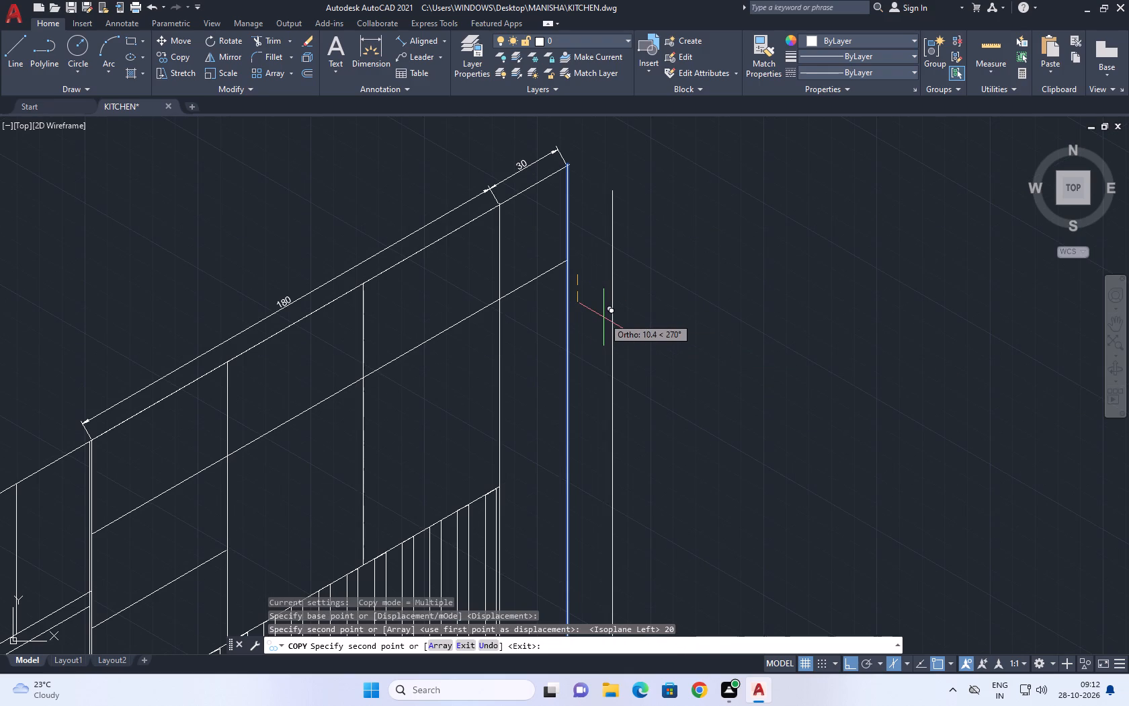
{"action": "key", "text": "ctrl+z"}
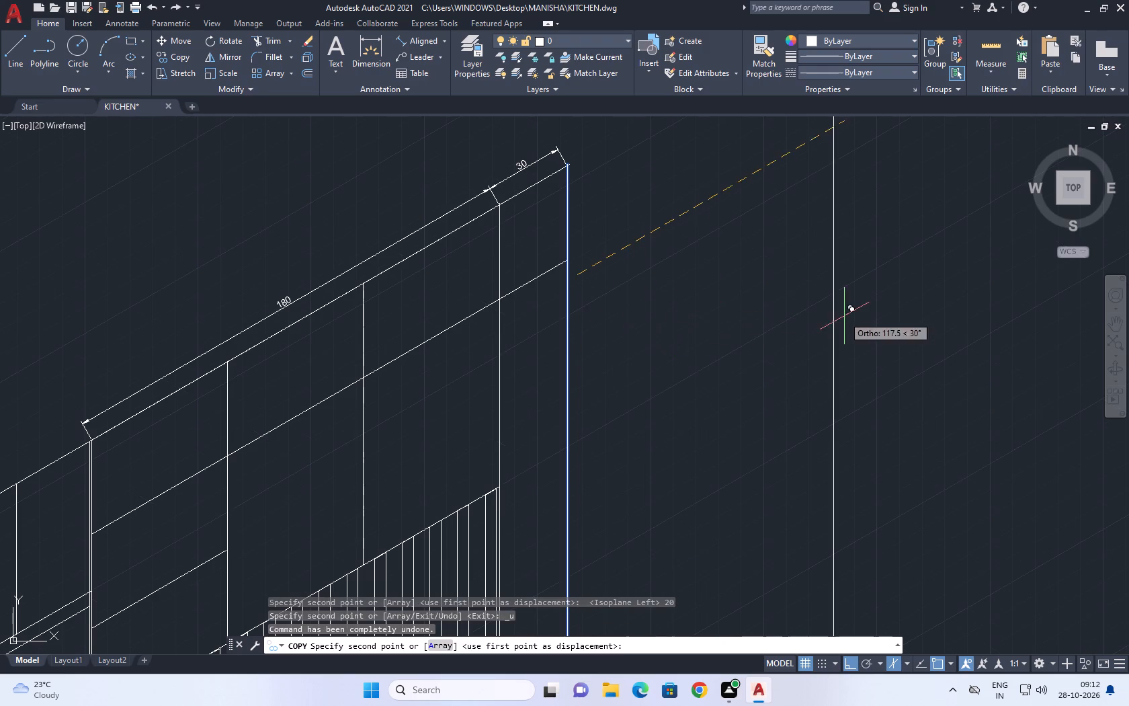
{"action": "key", "text": "F5"}
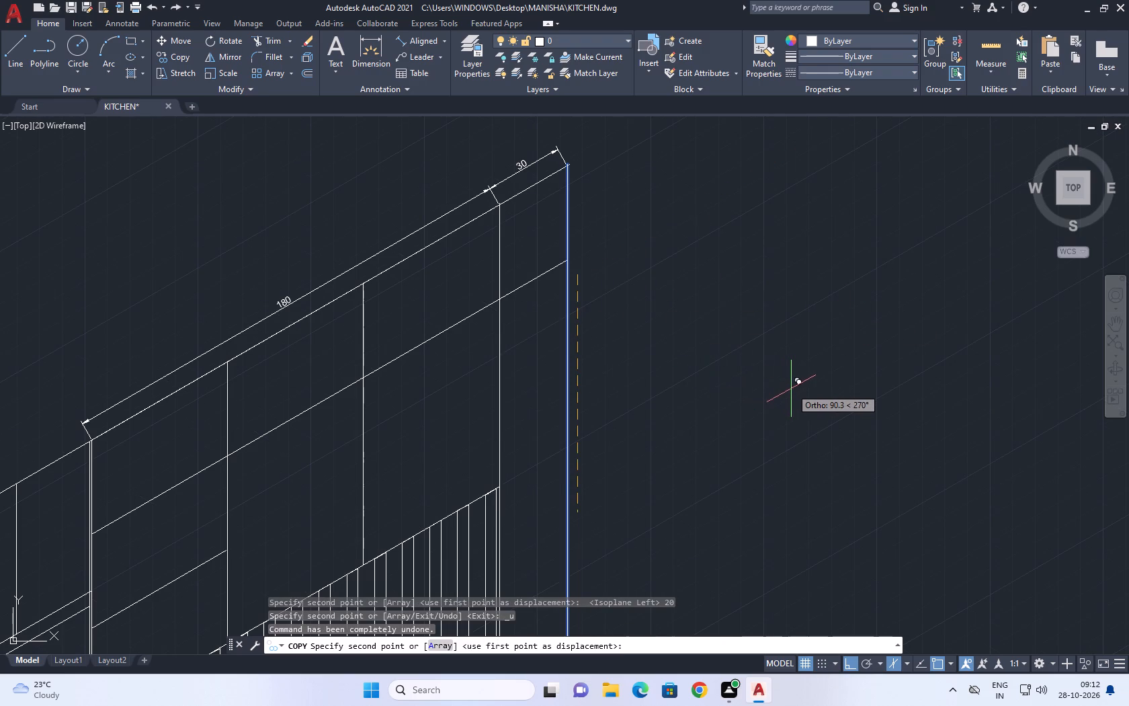
{"action": "type", "text": "10."}
{"action": "key", "text": "Return"}
{"action": "key", "text": "Escape"}
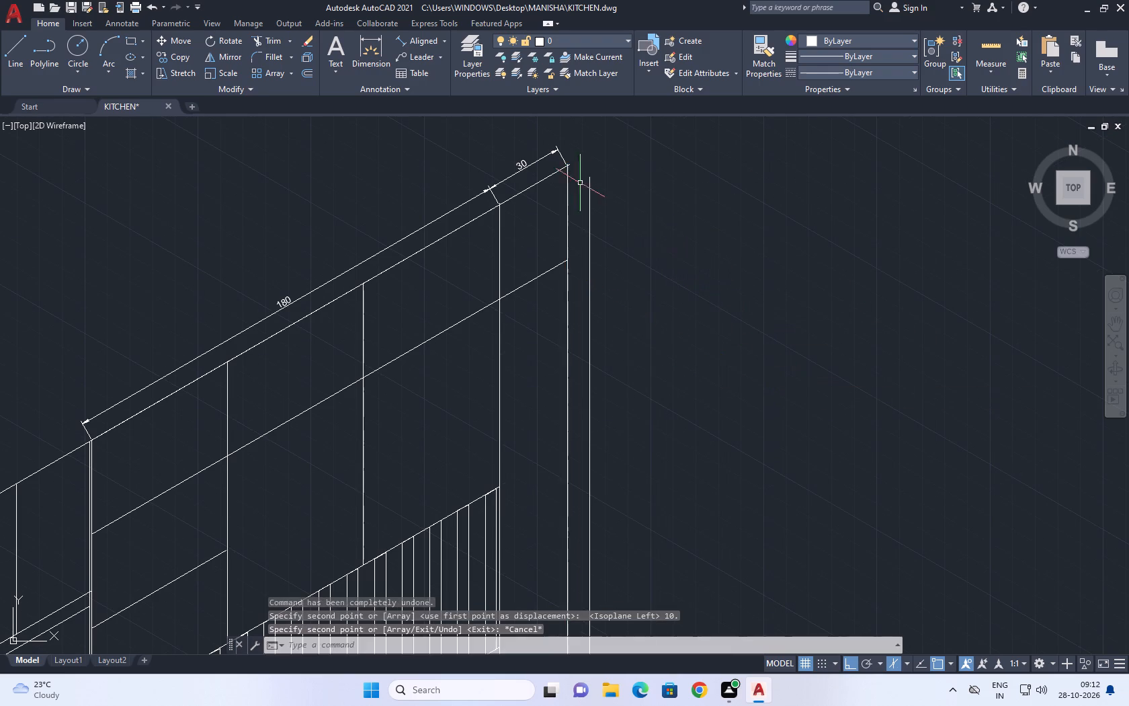
Trim the overshooting ends of the sloping top edge and the vertical edge at the 30 cm section's outer top corner.
{"action": "scroll", "coordinate": [561, 145], "scroll_direction": "up", "scroll_amount": 2}
{"action": "scroll", "coordinate": [618, 235], "scroll_direction": "up", "scroll_amount": 2}
{"action": "middle_click_drag", "start_coordinate": [496, 161], "coordinate": [525, 309]}
{"action": "key", "text": "t"}
{"action": "type", "text": "R"}
{"action": "key", "text": "space"}
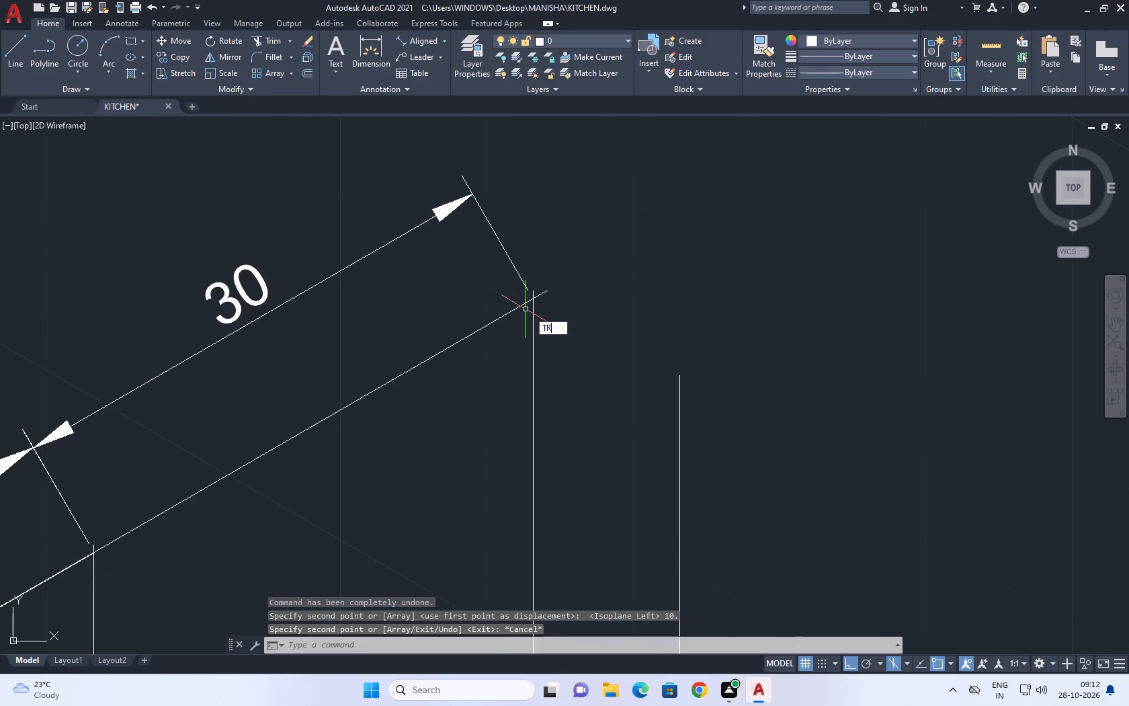
{"action": "scroll", "coordinate": [559, 282], "scroll_direction": "up", "scroll_amount": 5}
{"action": "middle_click_drag", "start_coordinate": [375, 408], "coordinate": [613, 188]}
{"action": "left_click", "coordinate": [575, 266]}
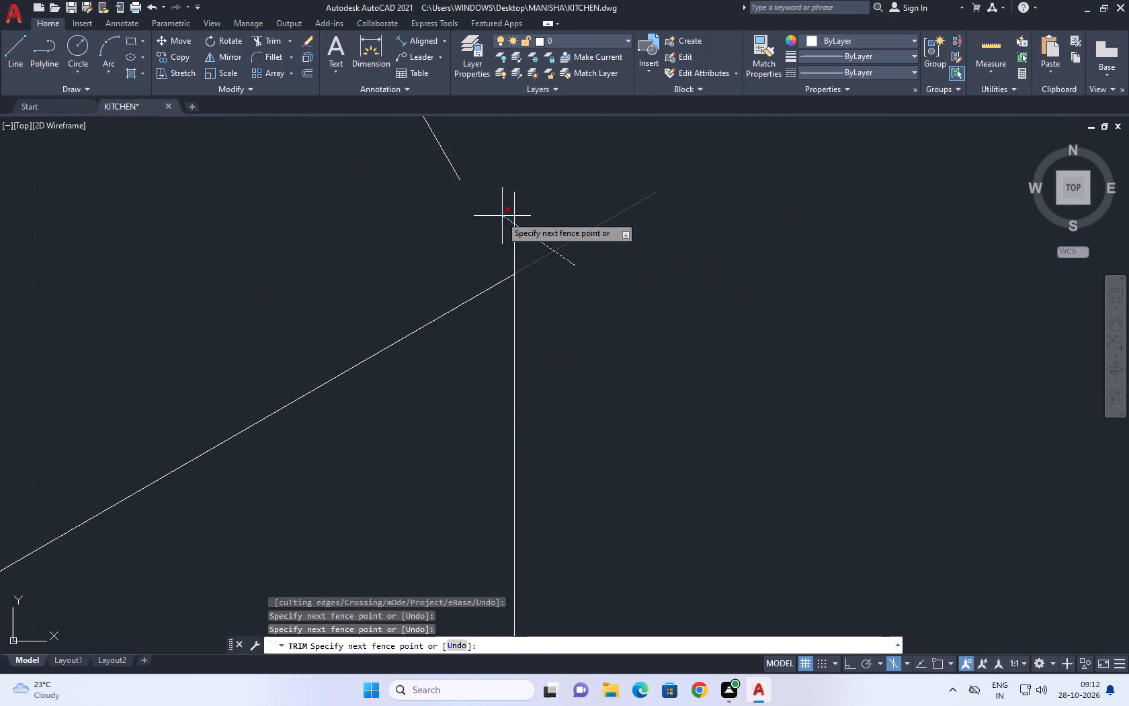
{"action": "left_click", "coordinate": [500, 216]}
{"action": "scroll", "coordinate": [543, 226], "scroll_direction": "down", "scroll_amount": 12}
{"action": "key", "text": "Escape"}
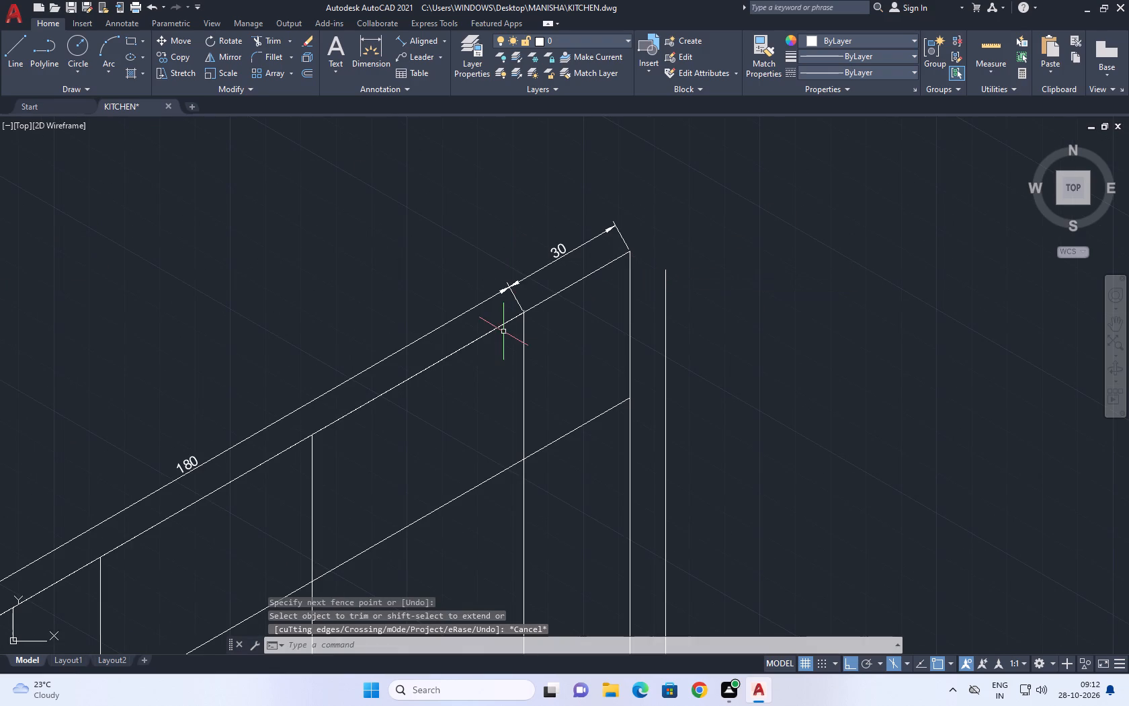
Trim the overshoot above the sloping top edge where the 180 cm and 30 cm sections meet.
{"action": "key", "text": "space"}
{"action": "scroll", "coordinate": [503, 329], "scroll_direction": "up", "scroll_amount": 4}
{"action": "scroll", "coordinate": [610, 219], "scroll_direction": "up", "scroll_amount": 4}
{"action": "left_click", "coordinate": [675, 170]}
{"action": "left_click_drag", "start_coordinate": [573, 221], "coordinate": [568, 228]}
{"action": "scroll", "coordinate": [567, 232], "scroll_direction": "down", "scroll_amount": 5}
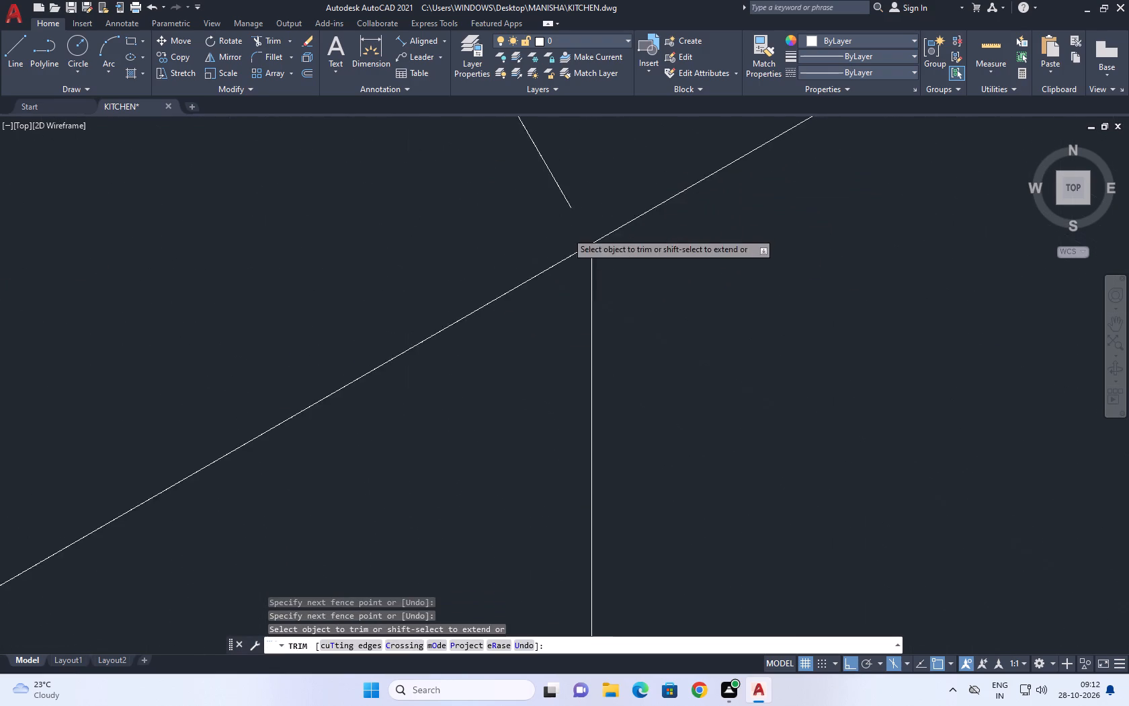
{"action": "key", "text": "Escape"}
Delete the overlapping top-edge line along the 180 cm span that ends at the 30 cm section.
{"action": "scroll", "coordinate": [599, 262], "scroll_direction": "down", "scroll_amount": 2}
{"action": "left_click", "coordinate": [558, 275]}
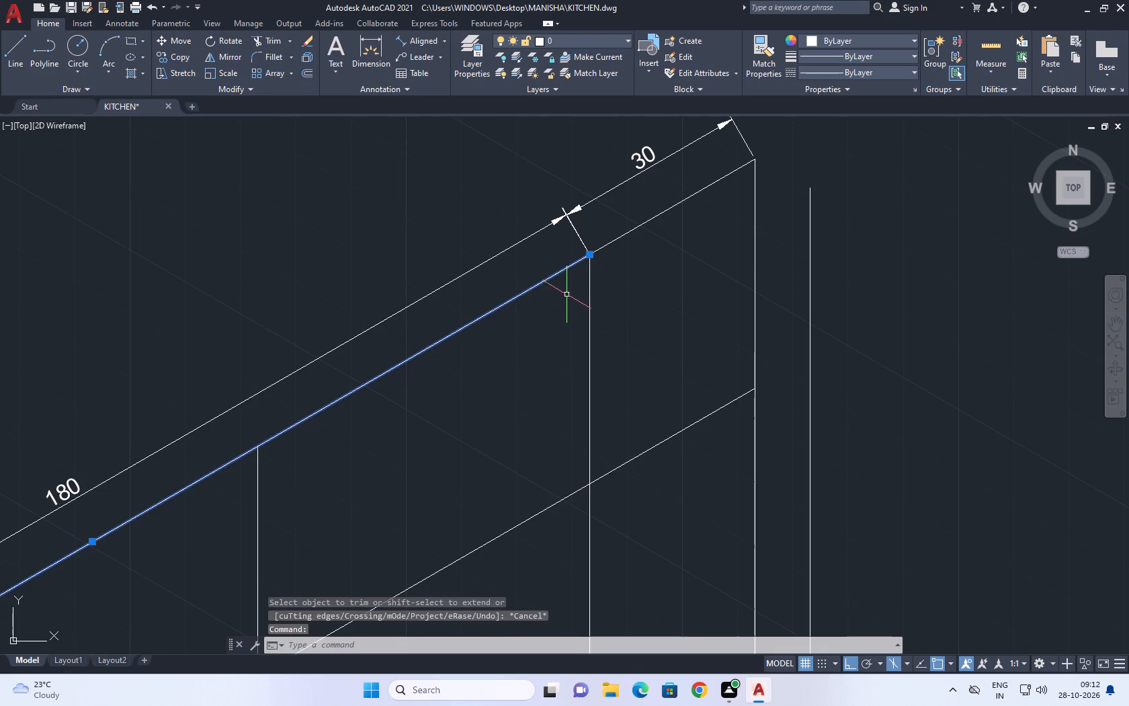
{"action": "key", "text": "Delete"}
Draw a receding 30° line from the 30 cm section's outer top corner down past the copied vertical edge.
{"action": "middle_click_drag", "start_coordinate": [714, 235], "coordinate": [592, 372]}
{"action": "key", "text": "l"}
{"action": "key", "text": "space"}
{"action": "scroll", "coordinate": [663, 262], "scroll_direction": "up", "scroll_amount": 3}
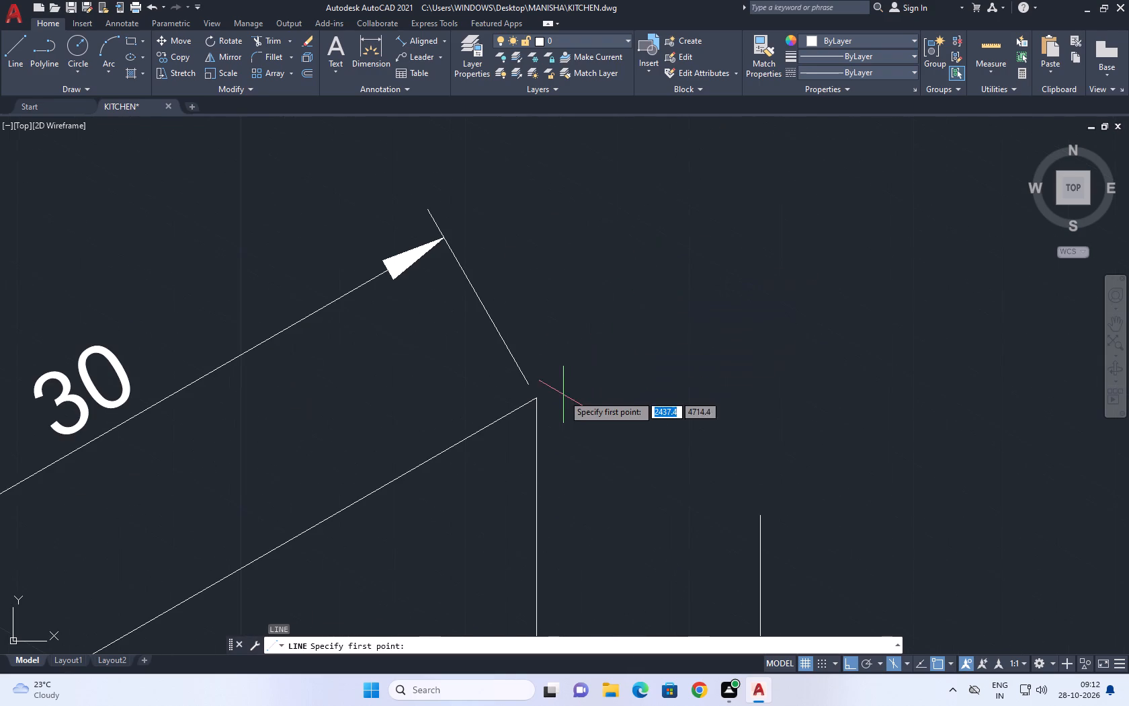
{"action": "left_click", "coordinate": [536, 394]}
{"action": "scroll", "coordinate": [651, 402], "scroll_direction": "down", "scroll_amount": 3}
{"action": "scroll", "coordinate": [687, 444], "scroll_direction": "up", "scroll_amount": 1}
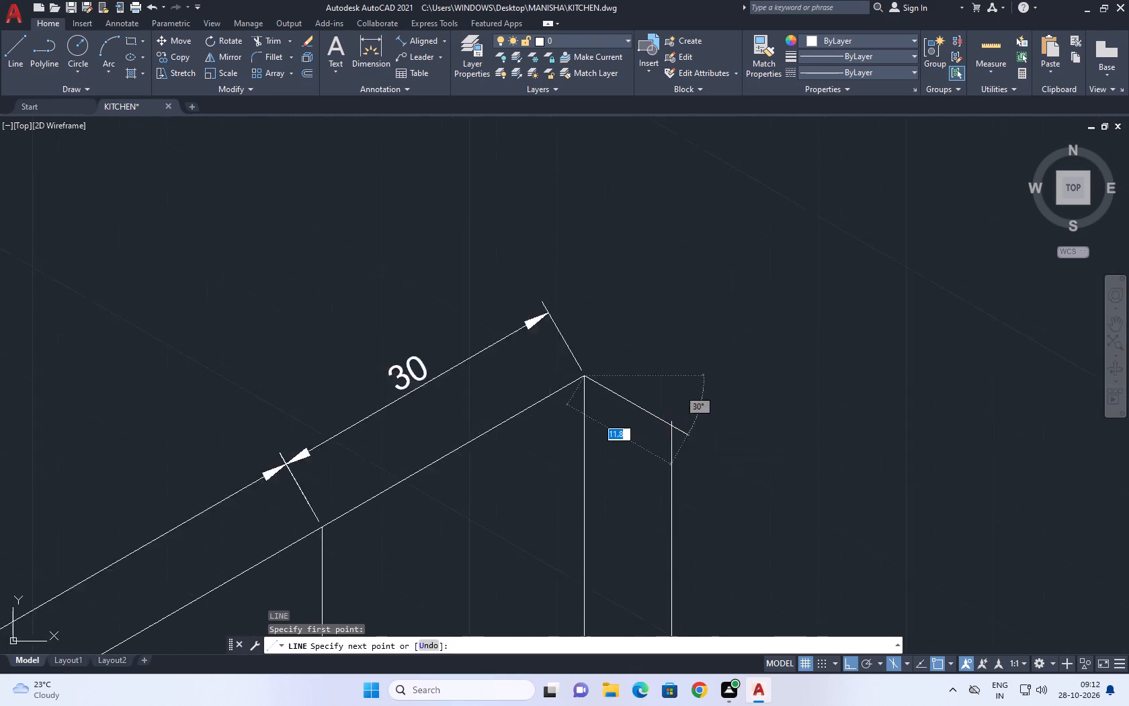
{"action": "scroll", "coordinate": [687, 444], "scroll_direction": "up", "scroll_amount": 1}
{"action": "left_click", "coordinate": [748, 471]}
{"action": "key", "text": "Escape"}
Trim the overshooting ends where the new receding top line crosses the copied vertical edge.
{"action": "key", "text": "t"}
{"action": "key", "text": "r"}
{"action": "key", "text": "space"}
{"action": "scroll", "coordinate": [660, 422], "scroll_direction": "up", "scroll_amount": 3}
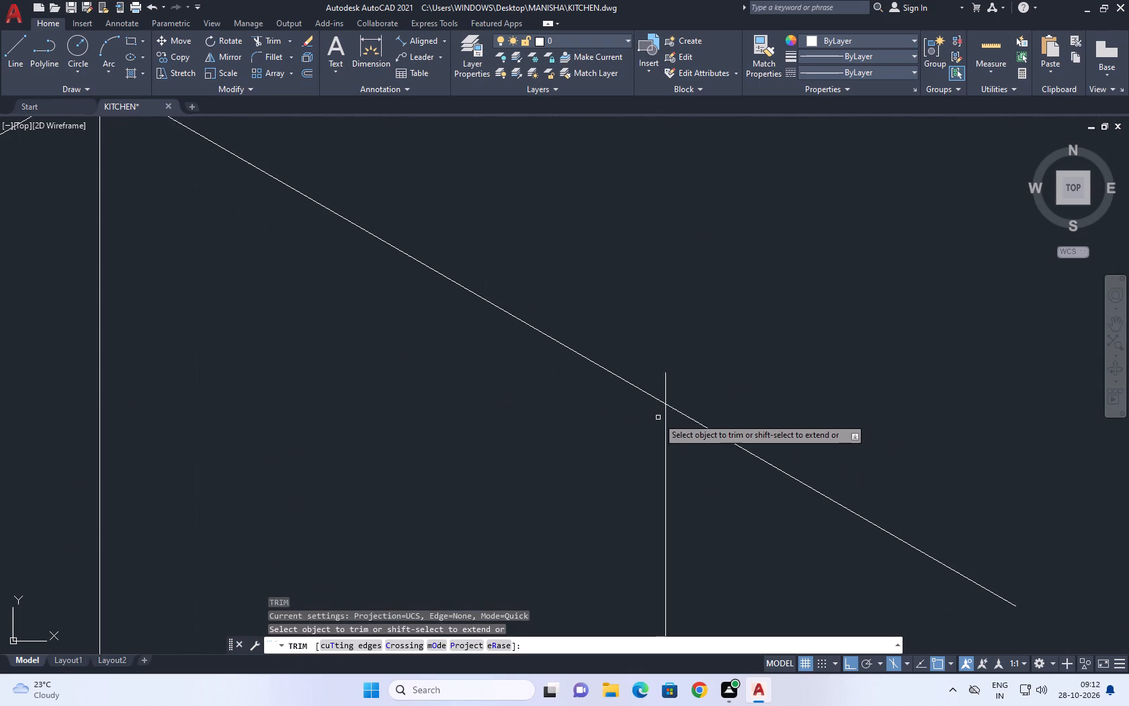
{"action": "scroll", "coordinate": [658, 418], "scroll_direction": "up", "scroll_amount": 1}
{"action": "left_click", "coordinate": [656, 337]}
{"action": "left_click", "coordinate": [718, 470]}
{"action": "key", "text": "Escape"}
{"action": "scroll", "coordinate": [696, 407], "scroll_direction": "down", "scroll_amount": 4}
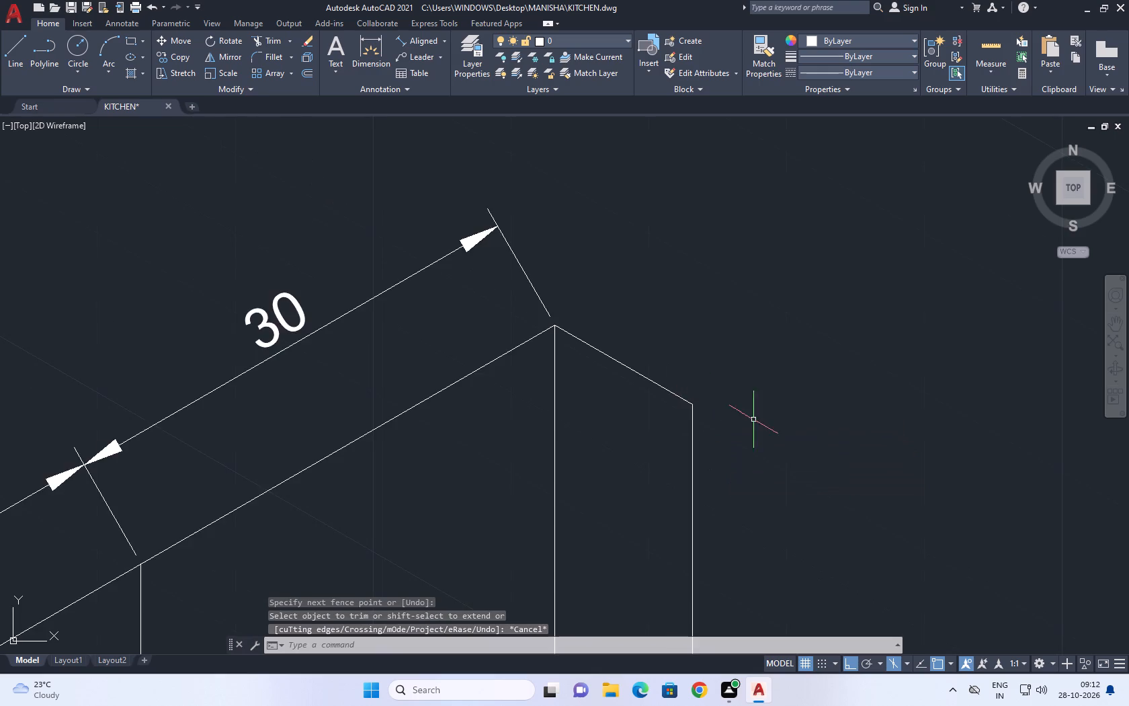
Draw a receding 30° line from the end of the upper cabinet dividing line, across the side face past its outer vertical edge.
{"action": "middle_click_drag", "start_coordinate": [759, 424], "coordinate": [698, 380]}
{"action": "scroll", "coordinate": [698, 380], "scroll_direction": "down", "scroll_amount": 3}
{"action": "middle_click_drag", "start_coordinate": [744, 402], "coordinate": [659, 363]}
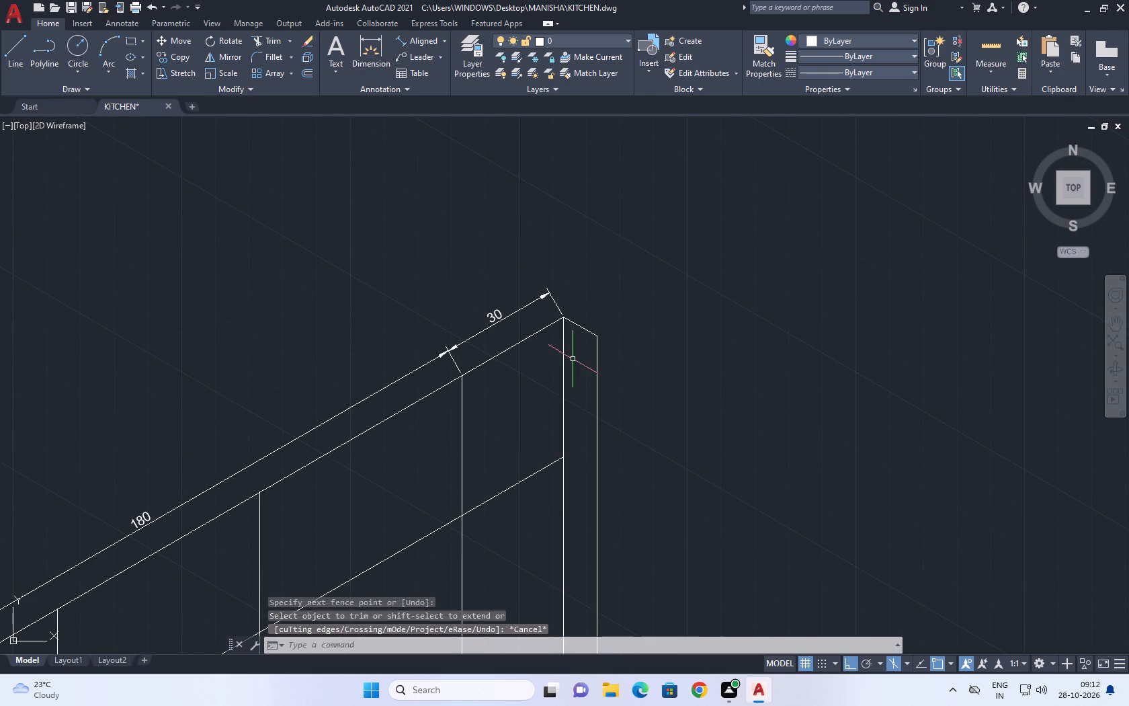
{"action": "middle_click_drag", "start_coordinate": [614, 340], "coordinate": [604, 204]}
{"action": "middle_click_drag", "start_coordinate": [651, 257], "coordinate": [655, 324]}
{"action": "scroll", "coordinate": [669, 336], "scroll_direction": "down", "scroll_amount": 1}
{"action": "left_click", "coordinate": [19, 48]}
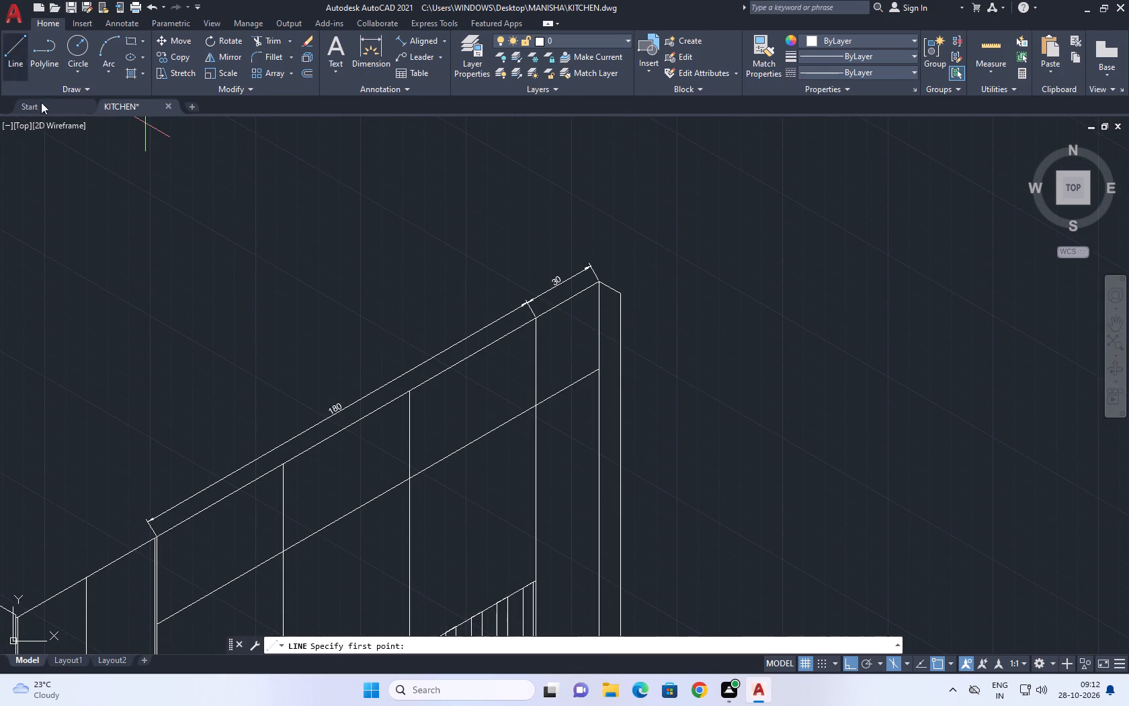
{"action": "scroll", "coordinate": [620, 379], "scroll_direction": "up", "scroll_amount": 3}
{"action": "scroll", "coordinate": [532, 345], "scroll_direction": "up", "scroll_amount": 1}
{"action": "left_click", "coordinate": [528, 340]}
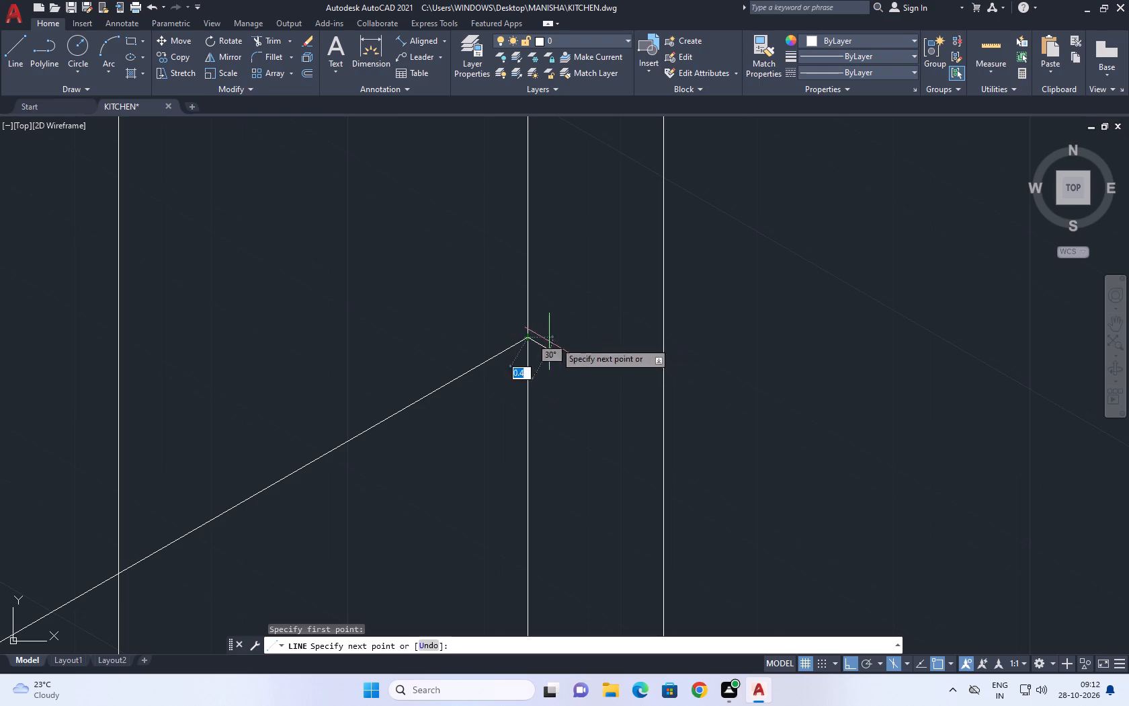
{"action": "middle_click_drag", "start_coordinate": [664, 420], "coordinate": [569, 284]}
{"action": "left_click", "coordinate": [737, 381]}
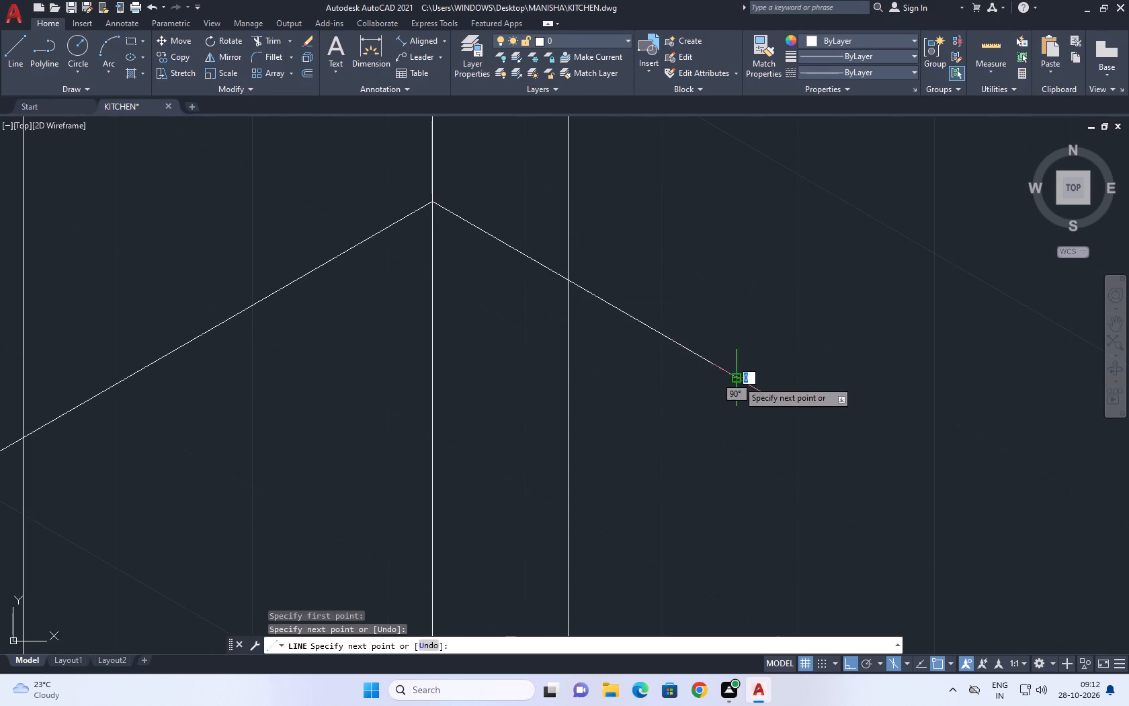
{"action": "right_click", "coordinate": [775, 369]}
{"action": "left_click", "coordinate": [796, 391]}
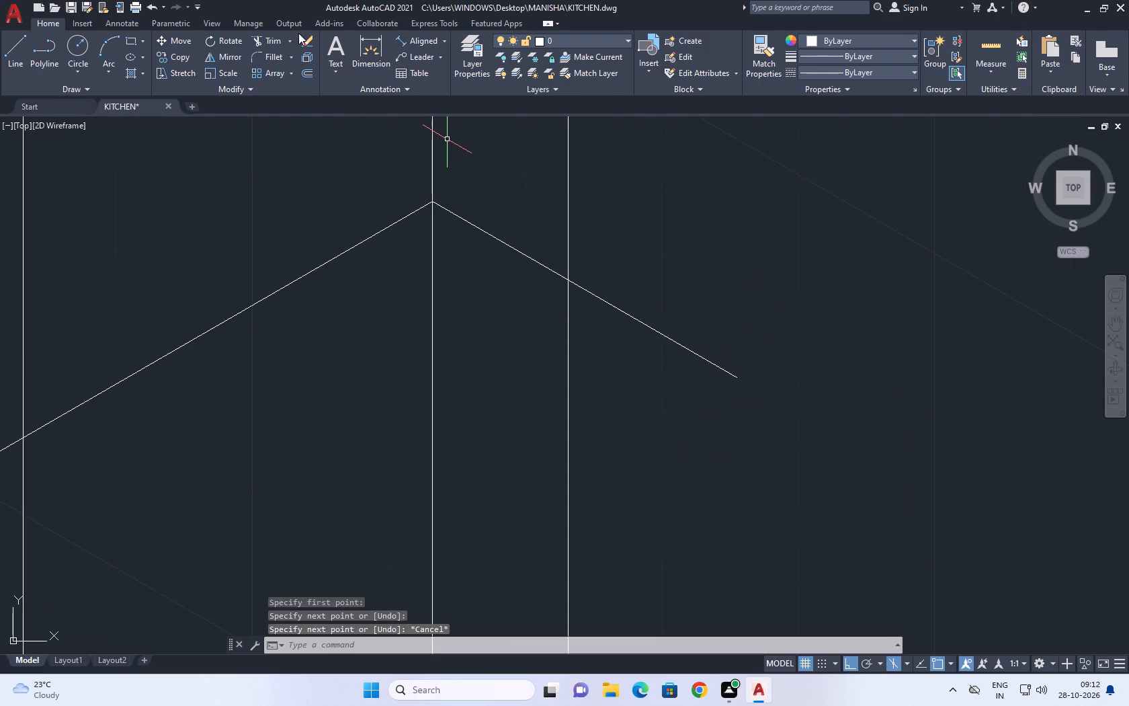
Trim the part of this receding line that extends beyond the side face's outer vertical edge.
{"action": "left_click", "coordinate": [268, 37]}
{"action": "left_click", "coordinate": [669, 224]}
{"action": "left_click", "coordinate": [626, 340]}
{"action": "right_click_drag", "start_coordinate": [622, 292], "coordinate": [624, 292]}
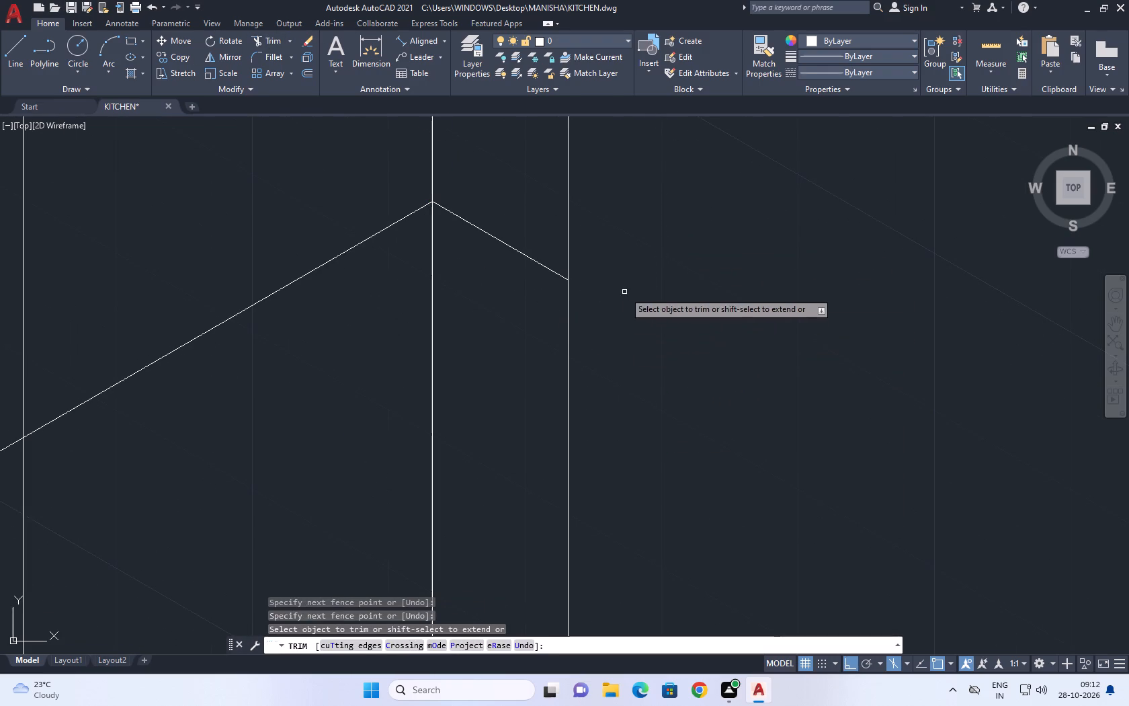
{"action": "right_click_drag", "start_coordinate": [624, 292], "coordinate": [624, 300]}
{"action": "left_click", "coordinate": [658, 330]}
Draw a receding 30° line from the 30 cm section's outer bottom corner to just past the side face's outer vertical edge.
{"action": "scroll", "coordinate": [663, 317], "scroll_direction": "down", "scroll_amount": 5}
{"action": "middle_click_drag", "start_coordinate": [635, 235], "coordinate": [525, 143]}
{"action": "scroll", "coordinate": [525, 143], "scroll_direction": "down", "scroll_amount": 1}
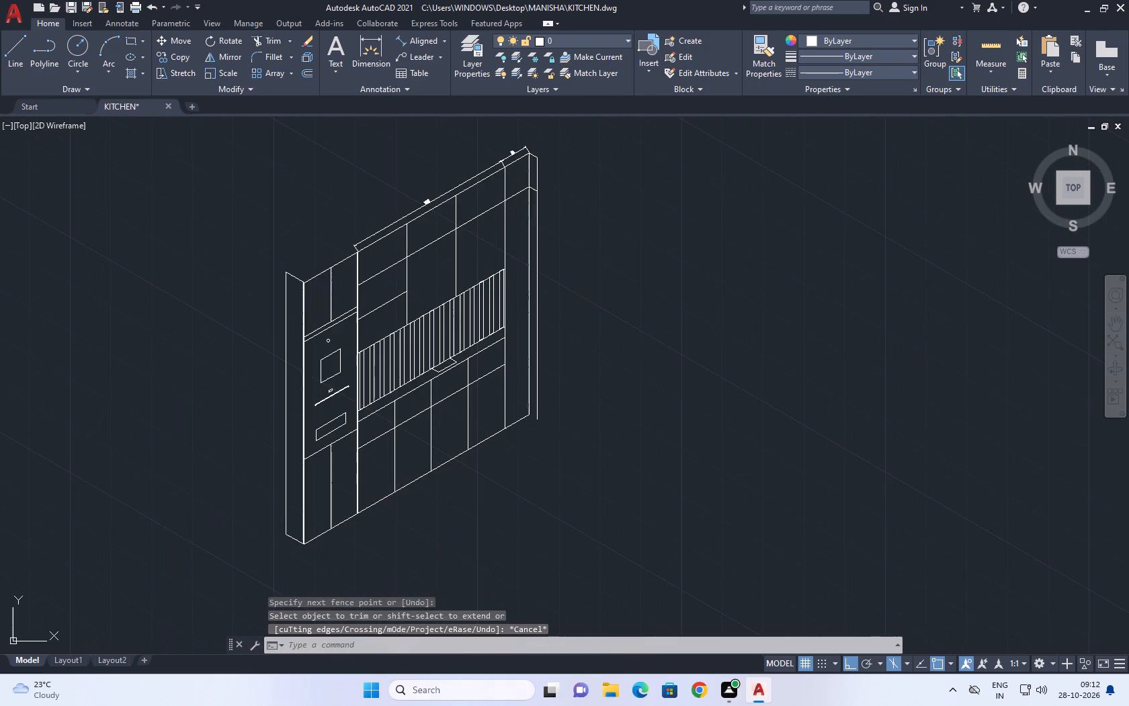
{"action": "middle_click_drag", "start_coordinate": [264, 289], "coordinate": [315, 309]}
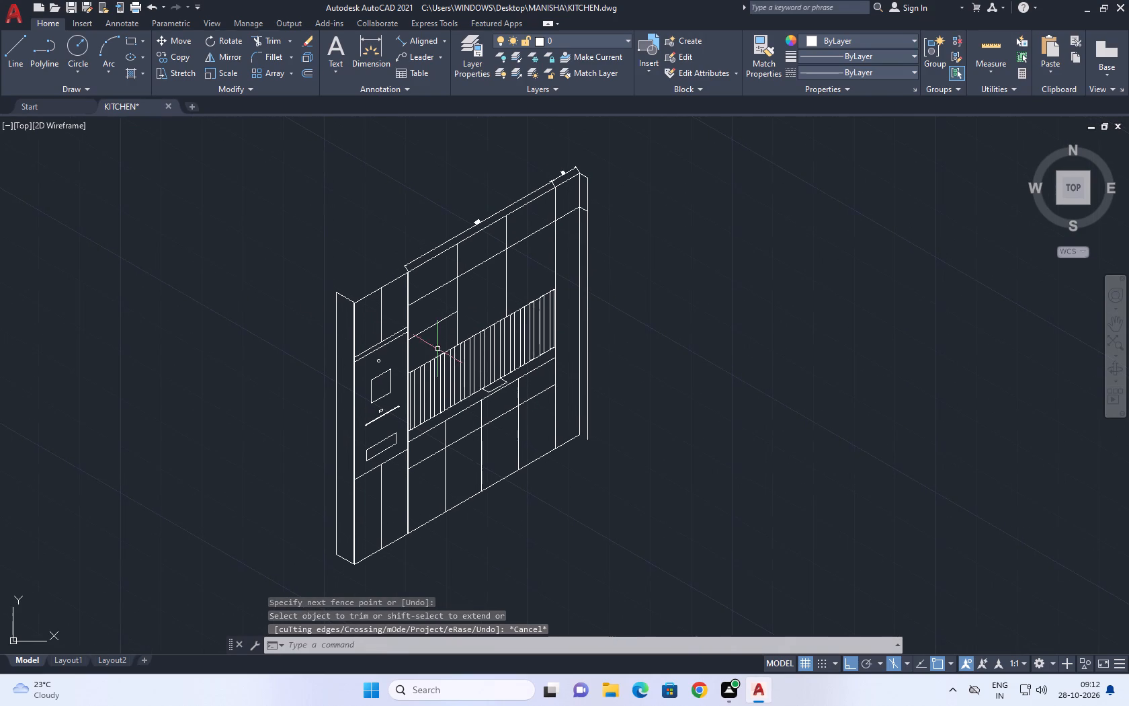
{"action": "scroll", "coordinate": [454, 385], "scroll_direction": "up", "scroll_amount": 2}
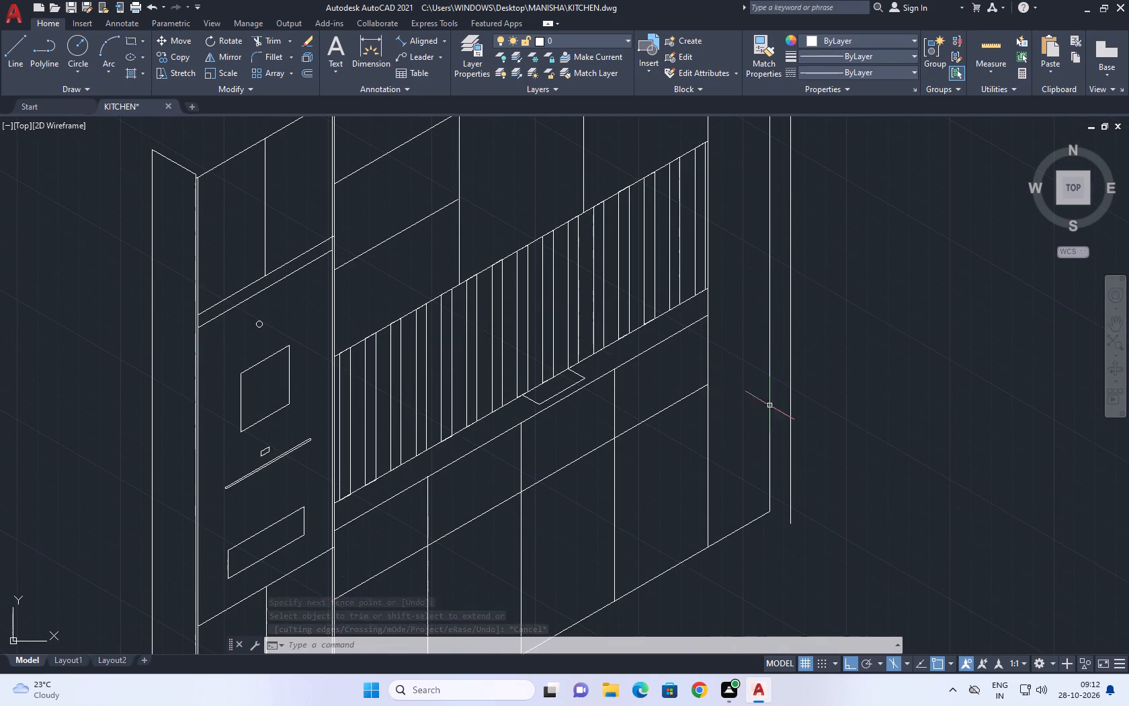
{"action": "middle_click_drag", "start_coordinate": [782, 407], "coordinate": [441, 356]}
{"action": "middle_click", "coordinate": [441, 356]}
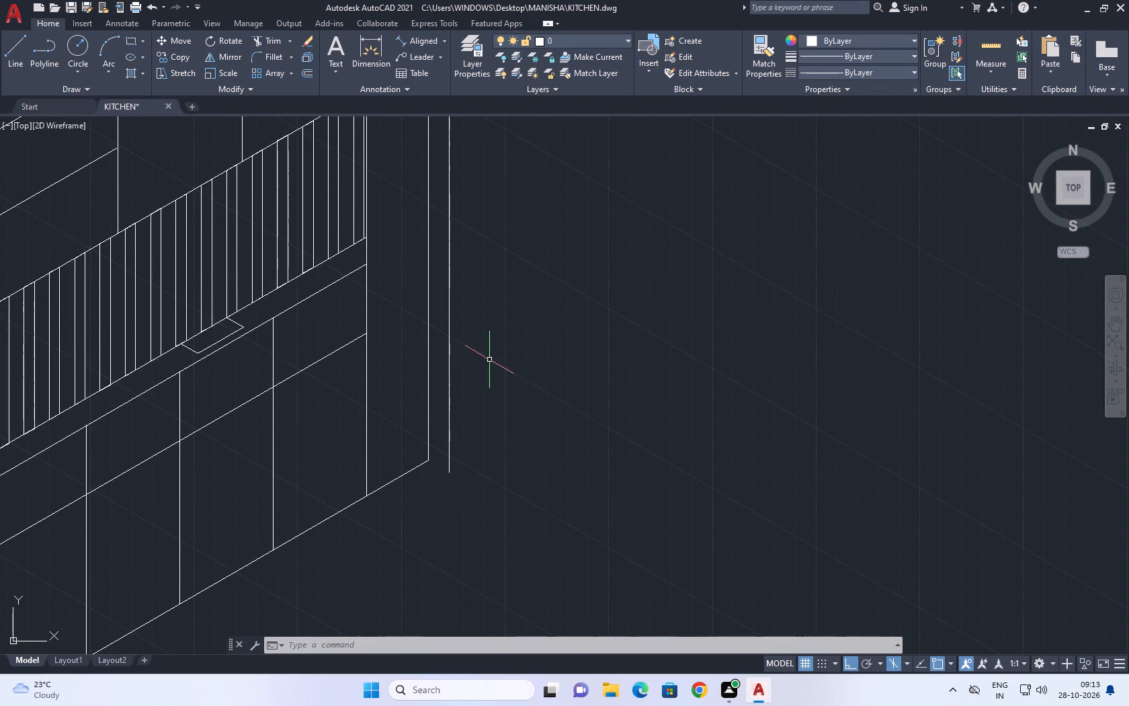
{"action": "scroll", "coordinate": [751, 356], "scroll_direction": "down", "scroll_amount": 2}
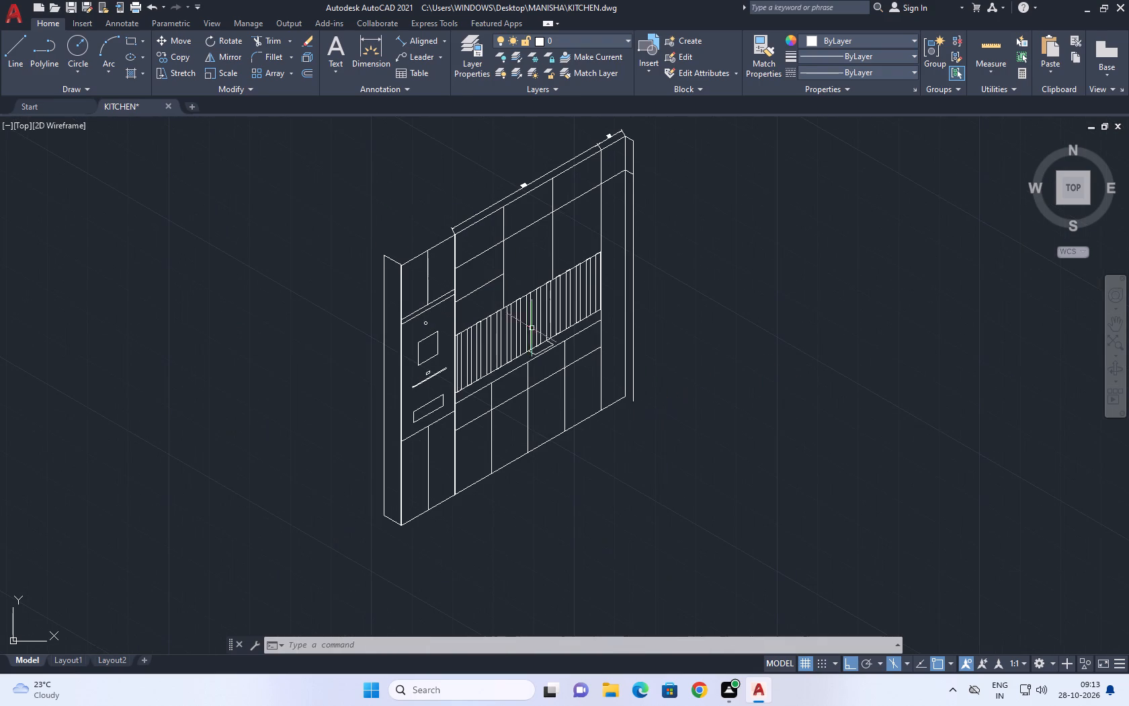
{"action": "left_click", "coordinate": [22, 47]}
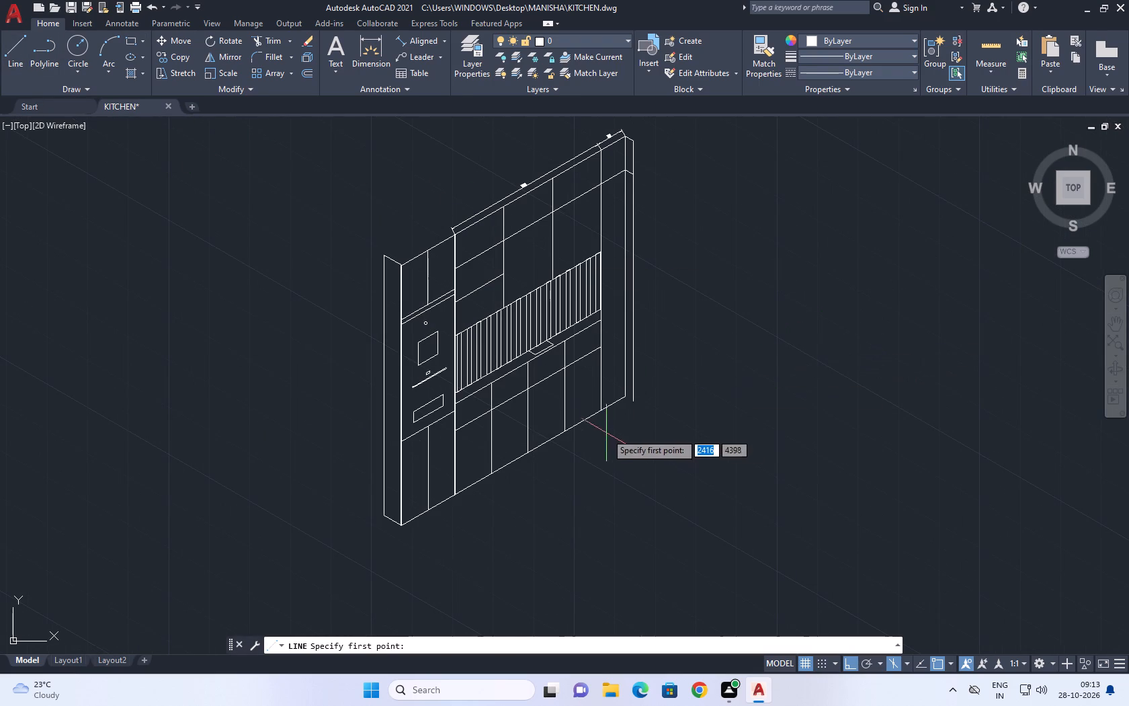
{"action": "scroll", "coordinate": [614, 395], "scroll_direction": "up", "scroll_amount": 4}
{"action": "left_click", "coordinate": [682, 407]}
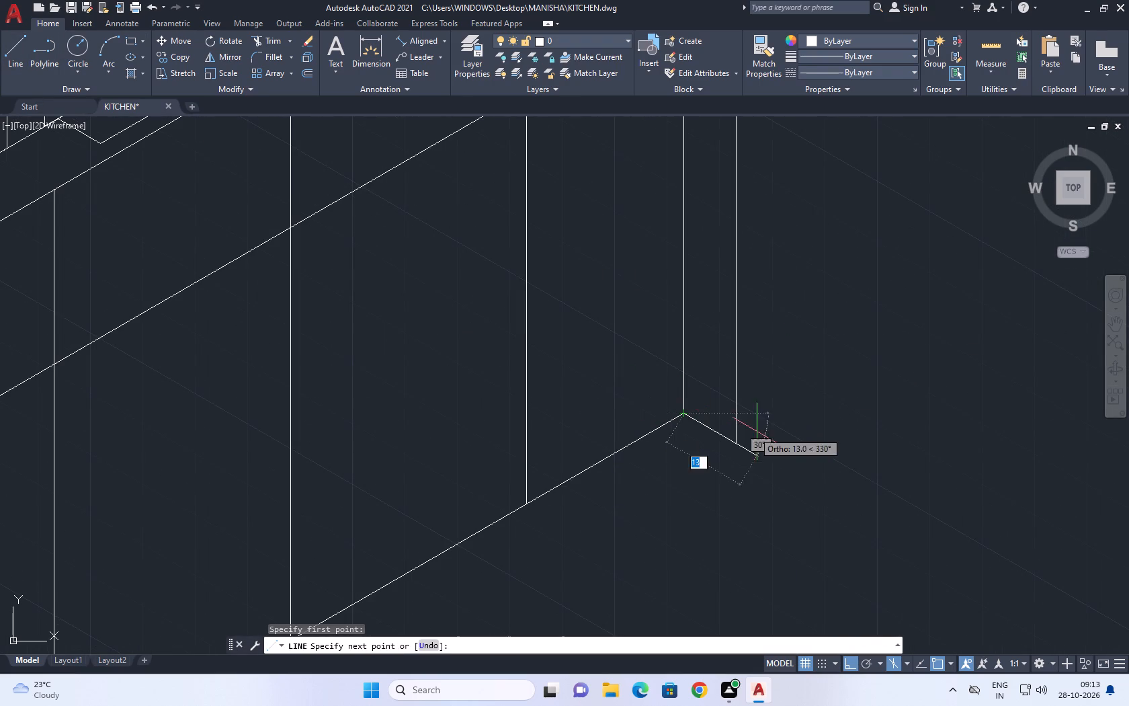
{"action": "left_click", "coordinate": [749, 439]}
{"action": "right_click", "coordinate": [802, 375]}
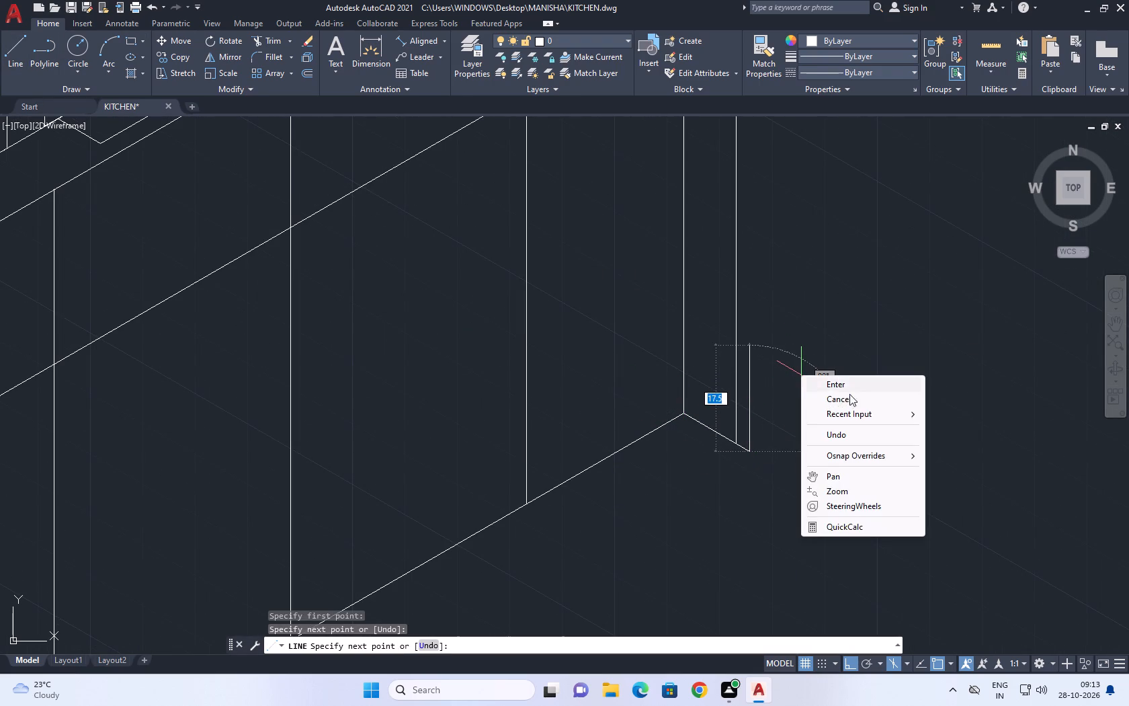
{"action": "left_click", "coordinate": [868, 391]}
Trim the part of the bottom receding line that extends beyond the 10 cm side face's outer vertical edge.
{"action": "scroll", "coordinate": [776, 316], "scroll_direction": "down", "scroll_amount": 2}
{"action": "middle_click_drag", "start_coordinate": [900, 319], "coordinate": [663, 249]}
{"action": "scroll", "coordinate": [663, 250], "scroll_direction": "up", "scroll_amount": 1}
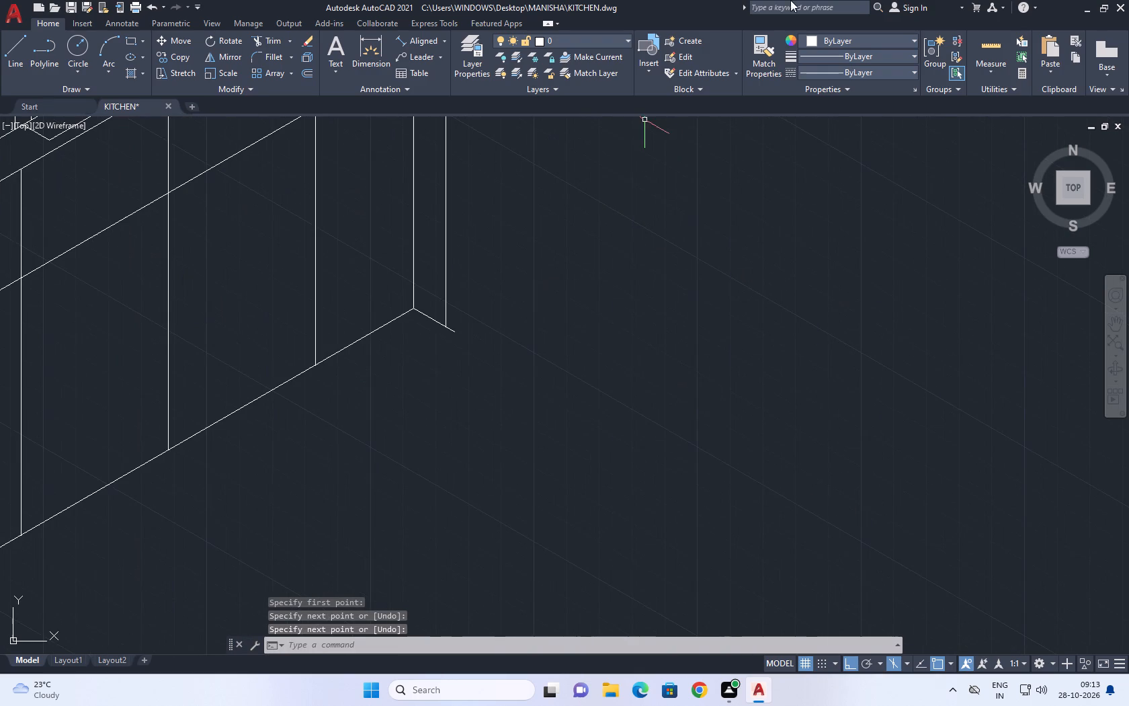
{"action": "left_click", "coordinate": [274, 40]}
{"action": "scroll", "coordinate": [444, 341], "scroll_direction": "up", "scroll_amount": 6}
{"action": "left_click", "coordinate": [477, 259]}
{"action": "left_click", "coordinate": [423, 382]}
{"action": "right_click_drag", "start_coordinate": [476, 319], "coordinate": [476, 325]}
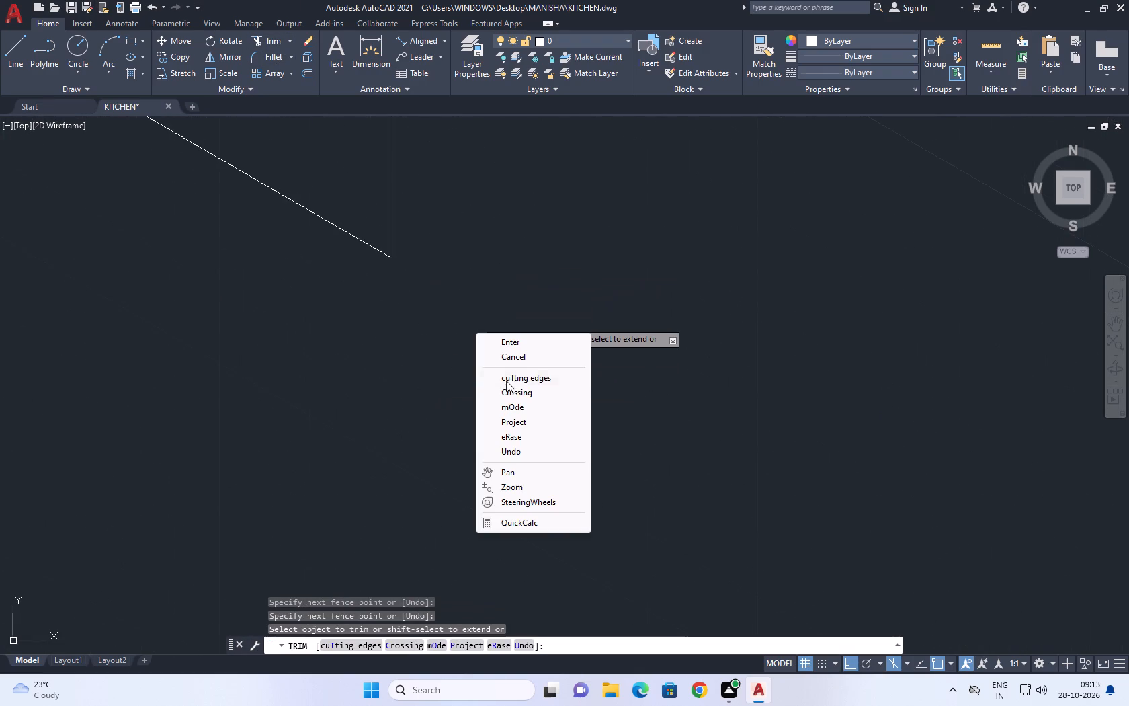
{"action": "left_click", "coordinate": [528, 354]}
Add an aligned dimension for the full height of the tall unit's receding side panel, placed outside its outer vertical edge.
{"action": "scroll", "coordinate": [591, 387], "scroll_direction": "down", "scroll_amount": 4}
{"action": "middle_click_drag", "start_coordinate": [558, 313], "coordinate": [661, 445]}
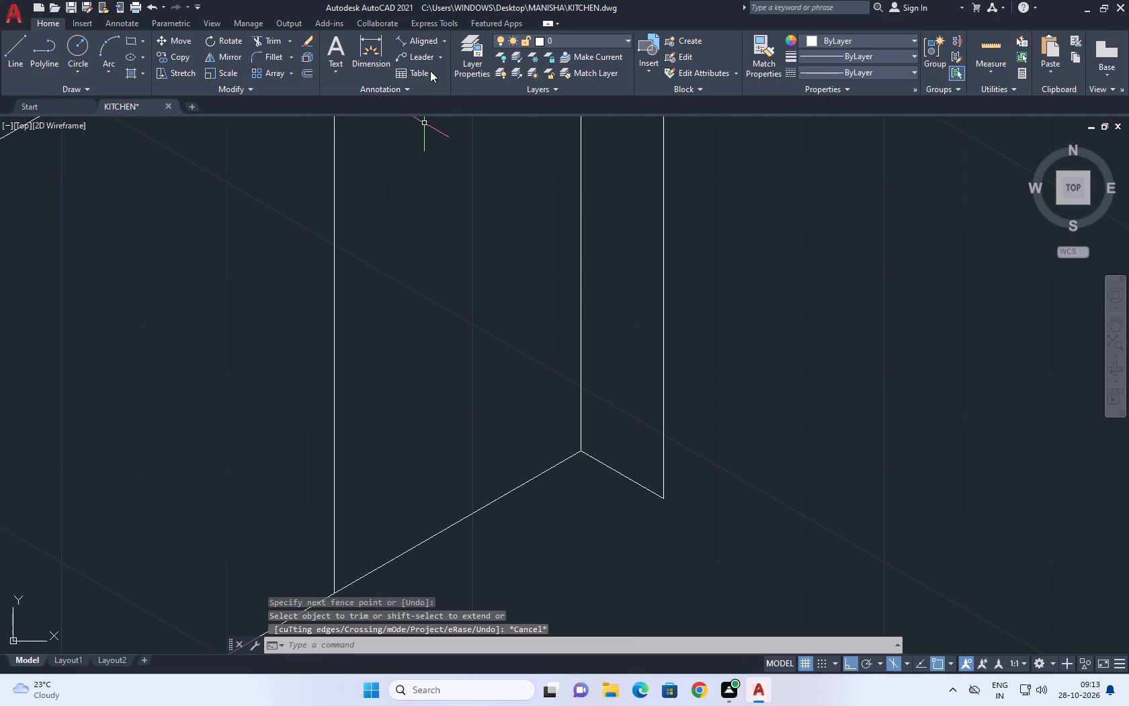
{"action": "left_click", "coordinate": [429, 43]}
{"action": "scroll", "coordinate": [562, 187], "scroll_direction": "down", "scroll_amount": 8}
{"action": "scroll", "coordinate": [589, 181], "scroll_direction": "up", "scroll_amount": 1}
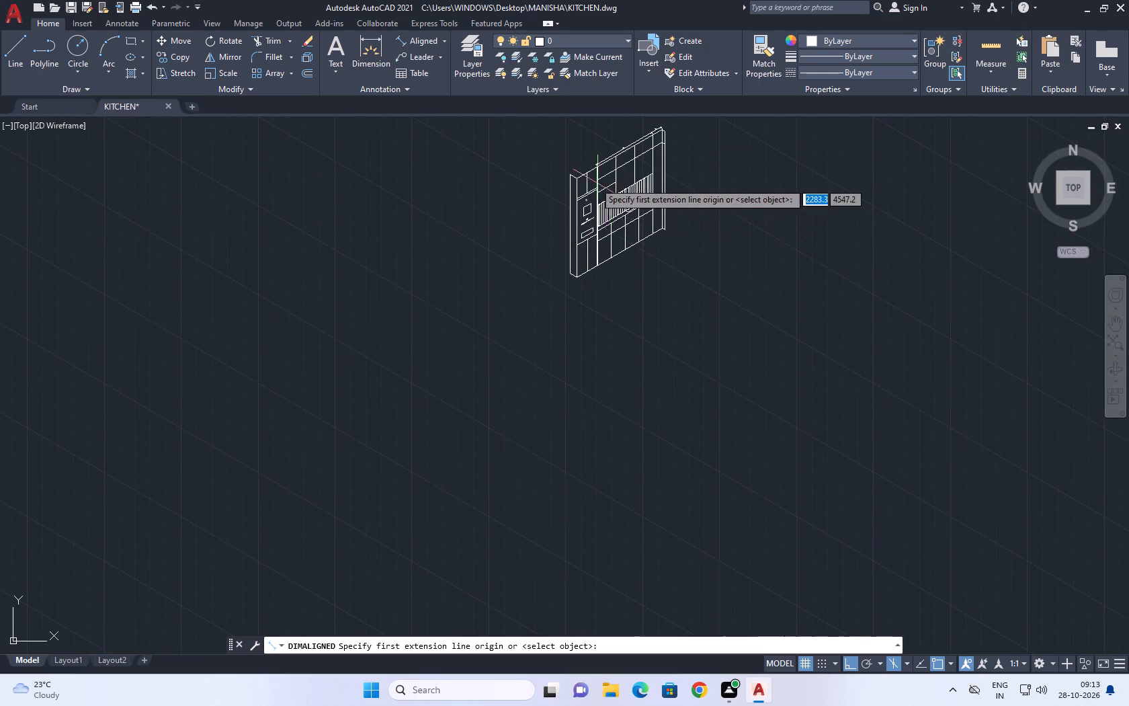
{"action": "scroll", "coordinate": [591, 182], "scroll_direction": "up", "scroll_amount": 4}
{"action": "scroll", "coordinate": [524, 163], "scroll_direction": "up", "scroll_amount": 2}
{"action": "left_click", "coordinate": [550, 156]}
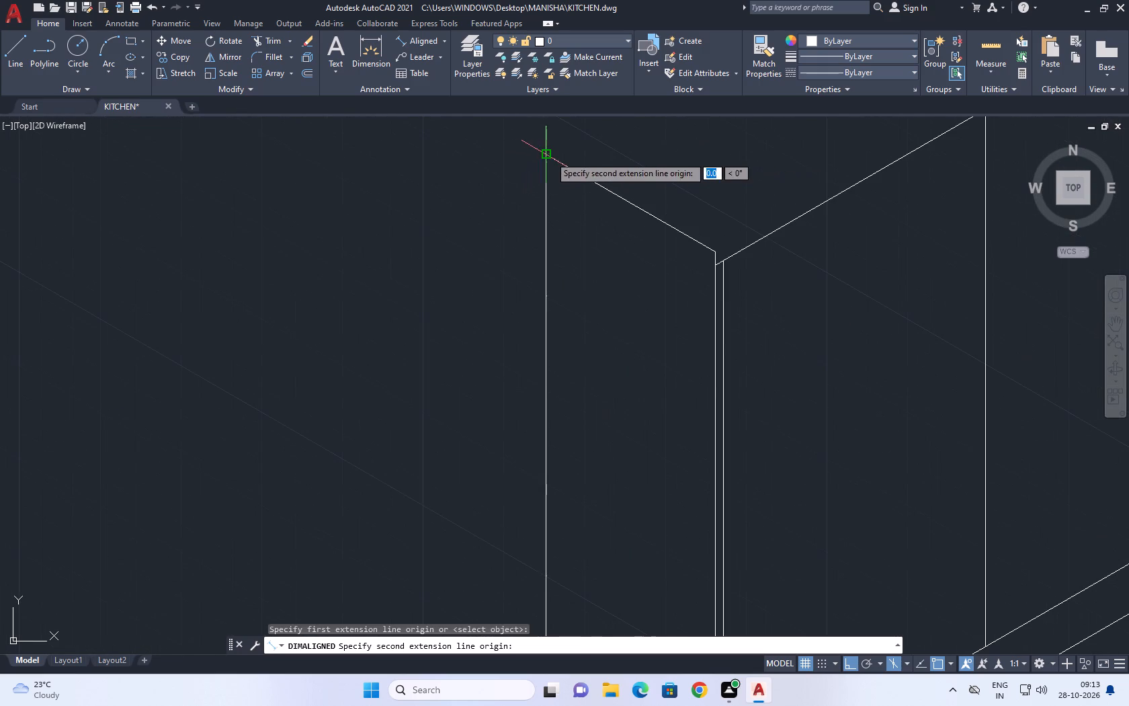
{"action": "scroll", "coordinate": [551, 153], "scroll_direction": "down", "scroll_amount": 5}
{"action": "left_click", "coordinate": [554, 551]}
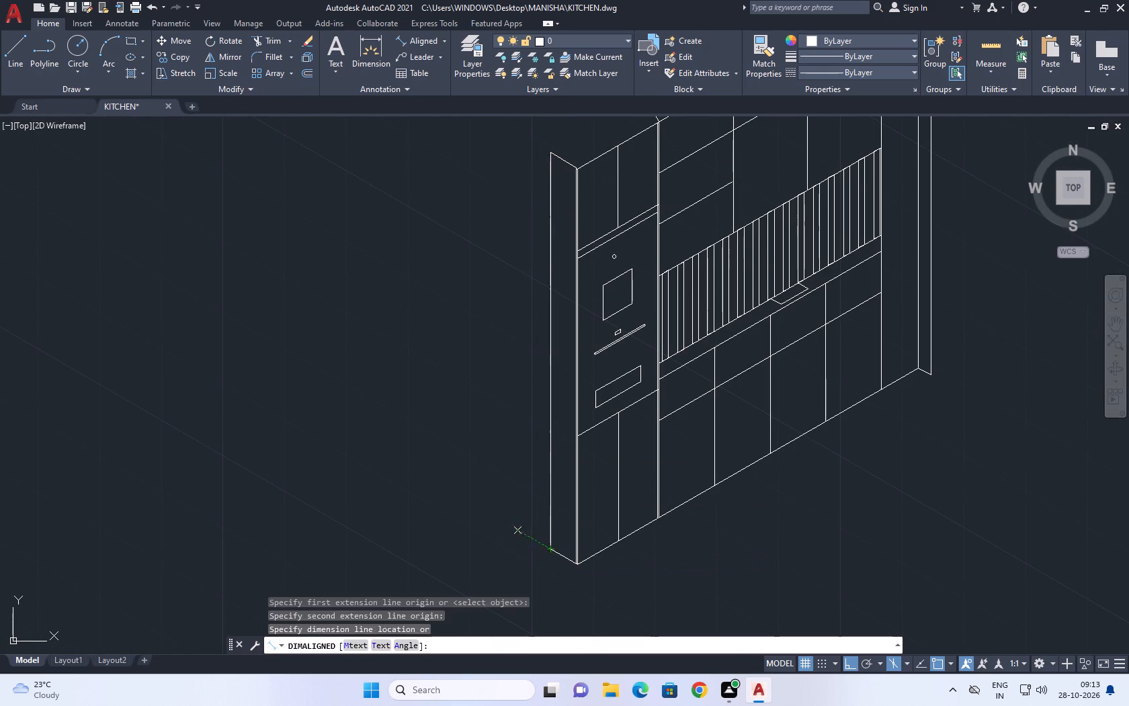
{"action": "left_click", "coordinate": [517, 531]}
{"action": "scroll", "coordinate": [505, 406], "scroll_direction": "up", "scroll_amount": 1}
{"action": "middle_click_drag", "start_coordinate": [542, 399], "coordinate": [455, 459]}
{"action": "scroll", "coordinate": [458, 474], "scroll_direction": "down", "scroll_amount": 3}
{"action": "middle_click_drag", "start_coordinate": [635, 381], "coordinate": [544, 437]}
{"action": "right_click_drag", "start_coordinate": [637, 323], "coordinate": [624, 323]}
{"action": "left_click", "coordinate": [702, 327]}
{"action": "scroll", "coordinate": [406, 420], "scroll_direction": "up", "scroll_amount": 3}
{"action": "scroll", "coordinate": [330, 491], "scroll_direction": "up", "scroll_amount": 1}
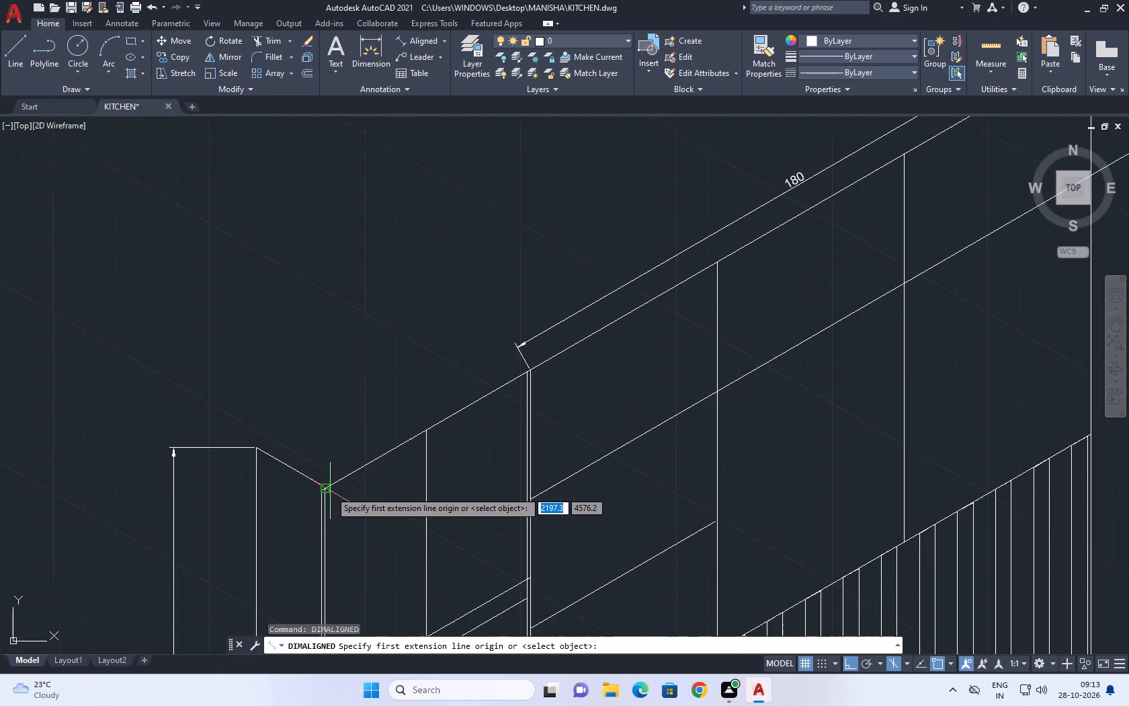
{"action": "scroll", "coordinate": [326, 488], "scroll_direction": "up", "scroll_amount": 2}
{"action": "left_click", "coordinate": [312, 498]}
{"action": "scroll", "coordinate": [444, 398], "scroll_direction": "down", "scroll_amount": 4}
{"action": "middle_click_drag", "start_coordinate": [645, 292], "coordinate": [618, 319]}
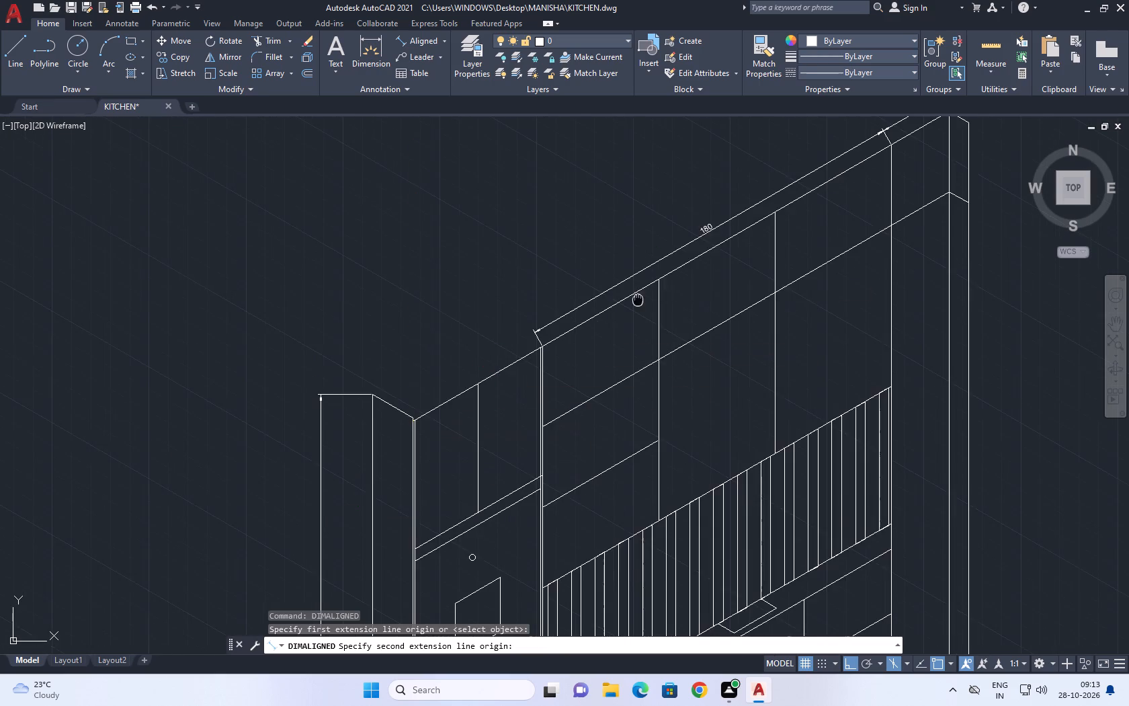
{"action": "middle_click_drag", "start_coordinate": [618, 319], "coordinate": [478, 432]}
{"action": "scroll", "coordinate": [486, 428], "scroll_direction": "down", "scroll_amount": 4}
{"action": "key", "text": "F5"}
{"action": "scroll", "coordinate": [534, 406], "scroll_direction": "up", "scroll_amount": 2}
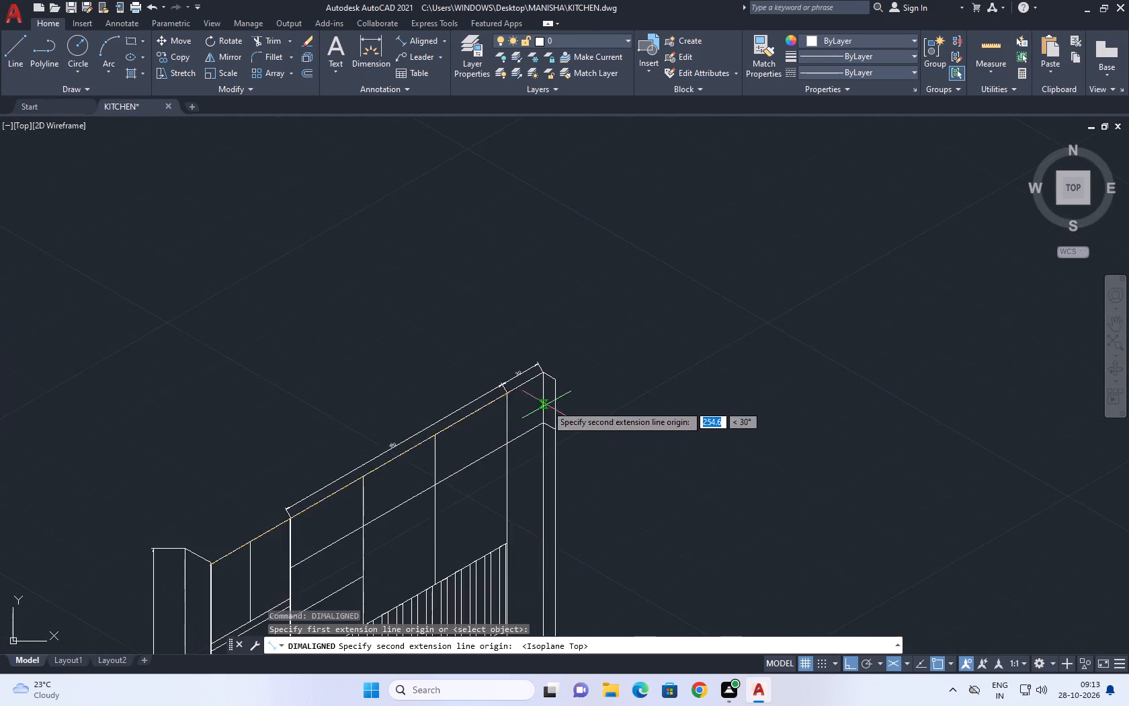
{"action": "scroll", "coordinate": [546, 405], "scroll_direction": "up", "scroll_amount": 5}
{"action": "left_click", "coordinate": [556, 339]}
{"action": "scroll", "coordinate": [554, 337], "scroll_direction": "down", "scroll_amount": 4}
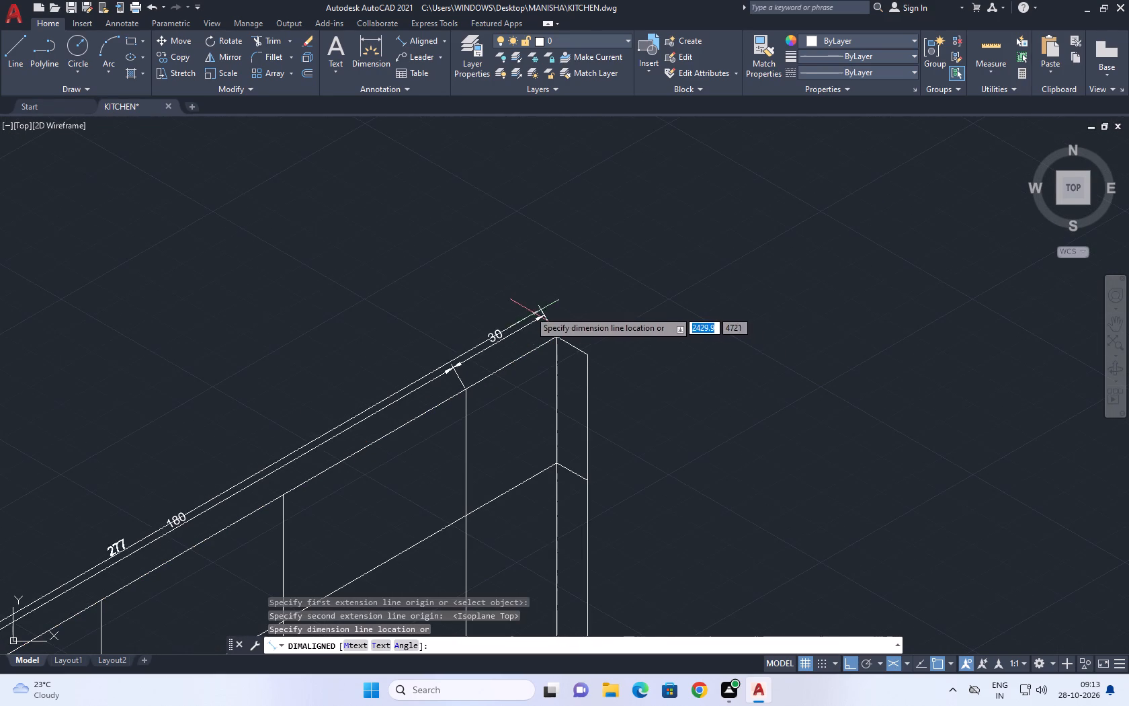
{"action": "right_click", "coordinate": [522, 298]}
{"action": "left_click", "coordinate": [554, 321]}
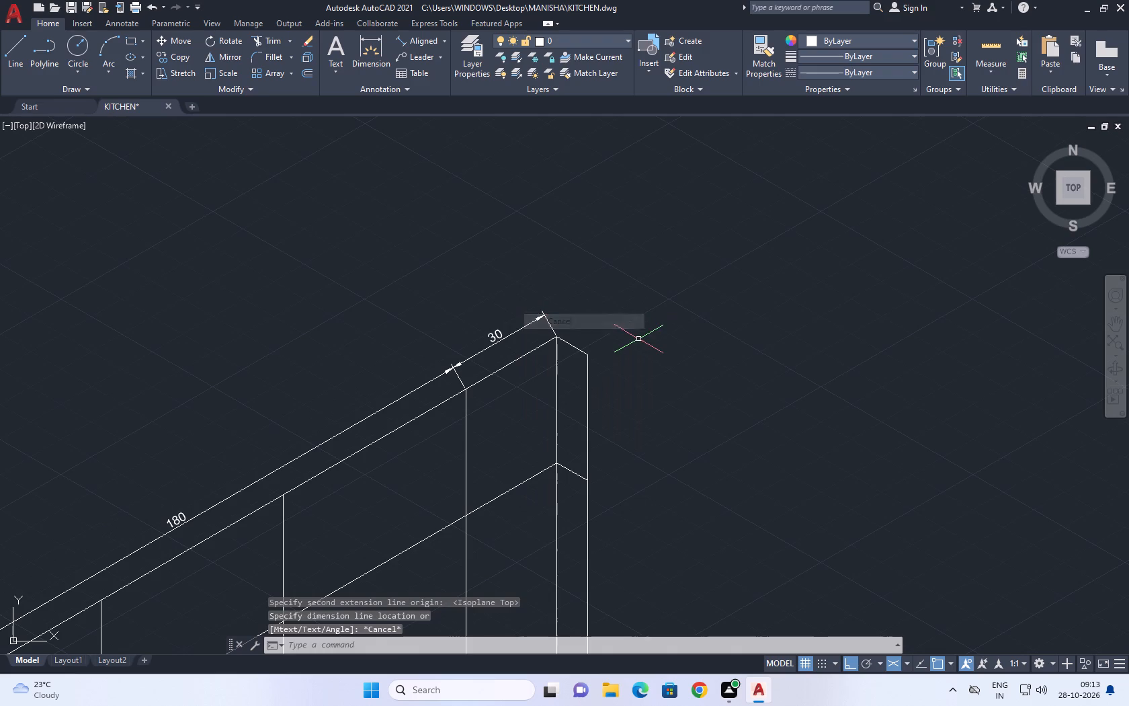
Add an aligned dimension along the top edge from the tall unit's inner panel line to the 30 cm section's outer corner, beyond the 180 dimension.
{"action": "middle_click_drag", "start_coordinate": [452, 383], "coordinate": [739, 269]}
{"action": "scroll", "coordinate": [739, 269], "scroll_direction": "down", "scroll_amount": 3}
{"action": "scroll", "coordinate": [567, 389], "scroll_direction": "up", "scroll_amount": 3}
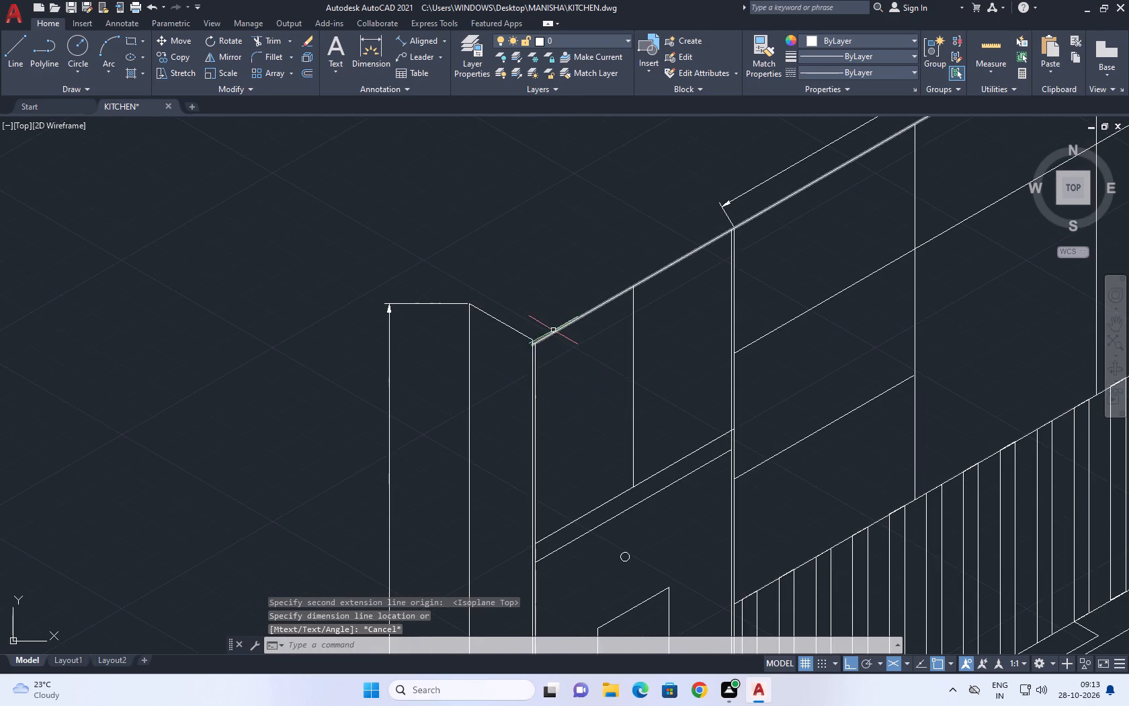
{"action": "middle_click_drag", "start_coordinate": [514, 328], "coordinate": [430, 354]}
{"action": "middle_click_drag", "start_coordinate": [510, 340], "coordinate": [384, 333]}
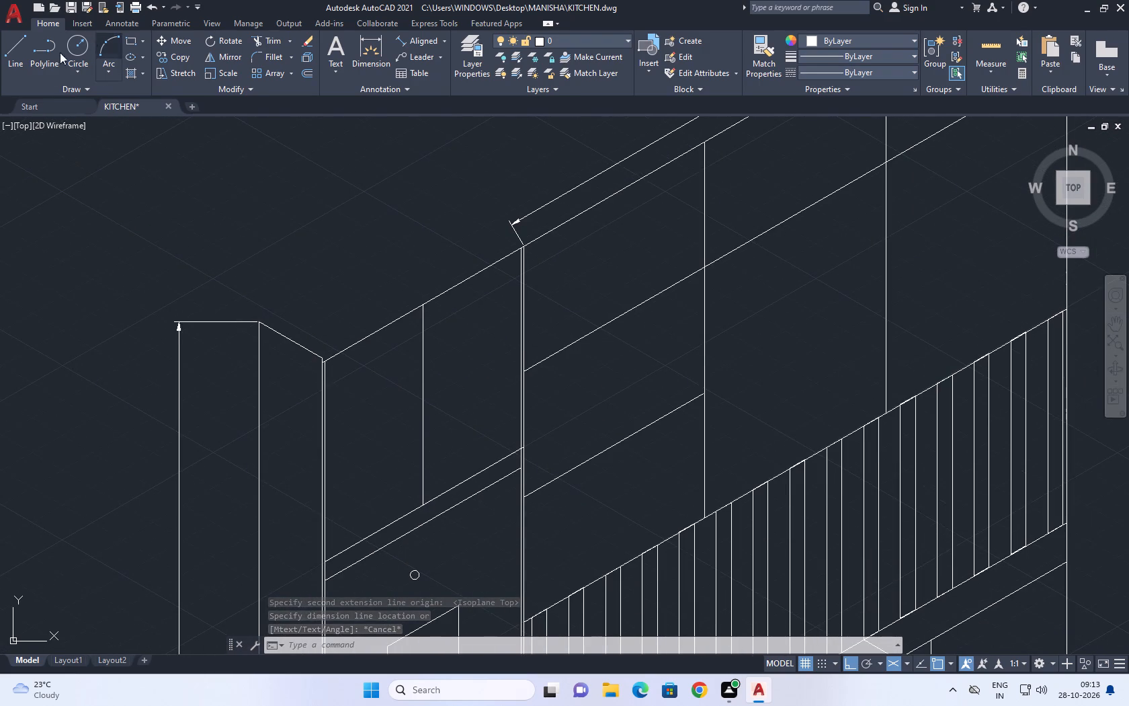
{"action": "left_click", "coordinate": [413, 36]}
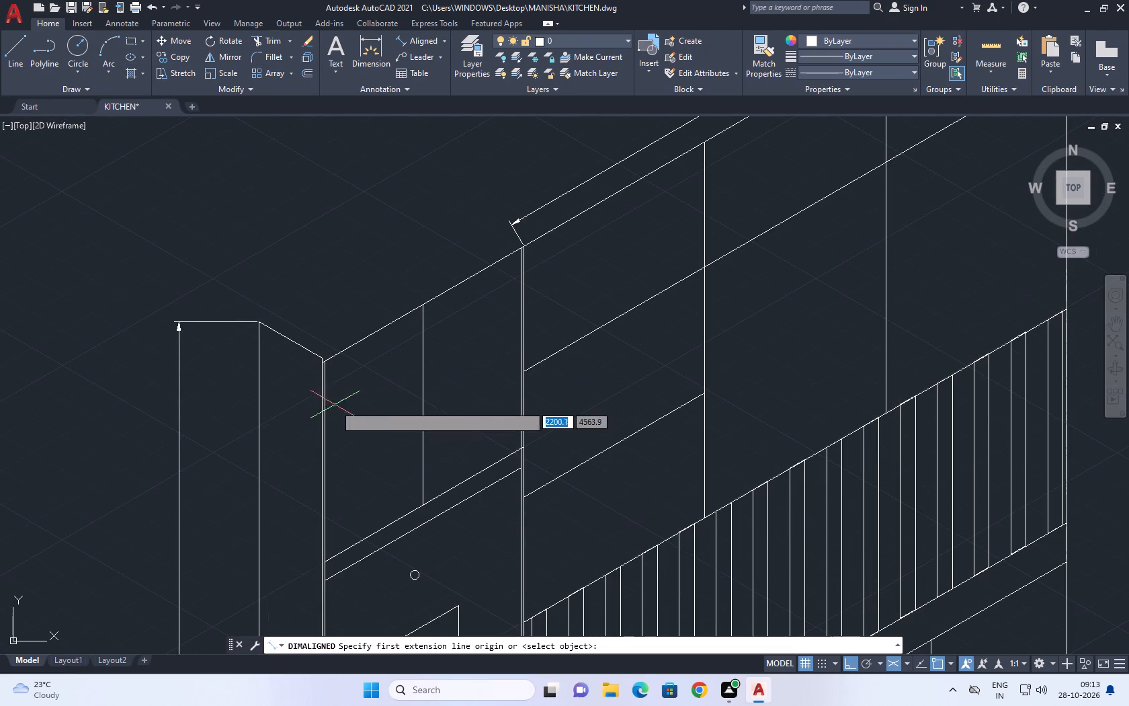
{"action": "scroll", "coordinate": [292, 353], "scroll_direction": "up", "scroll_amount": 3}
{"action": "scroll", "coordinate": [392, 365], "scroll_direction": "up", "scroll_amount": 1}
{"action": "left_click", "coordinate": [391, 366]}
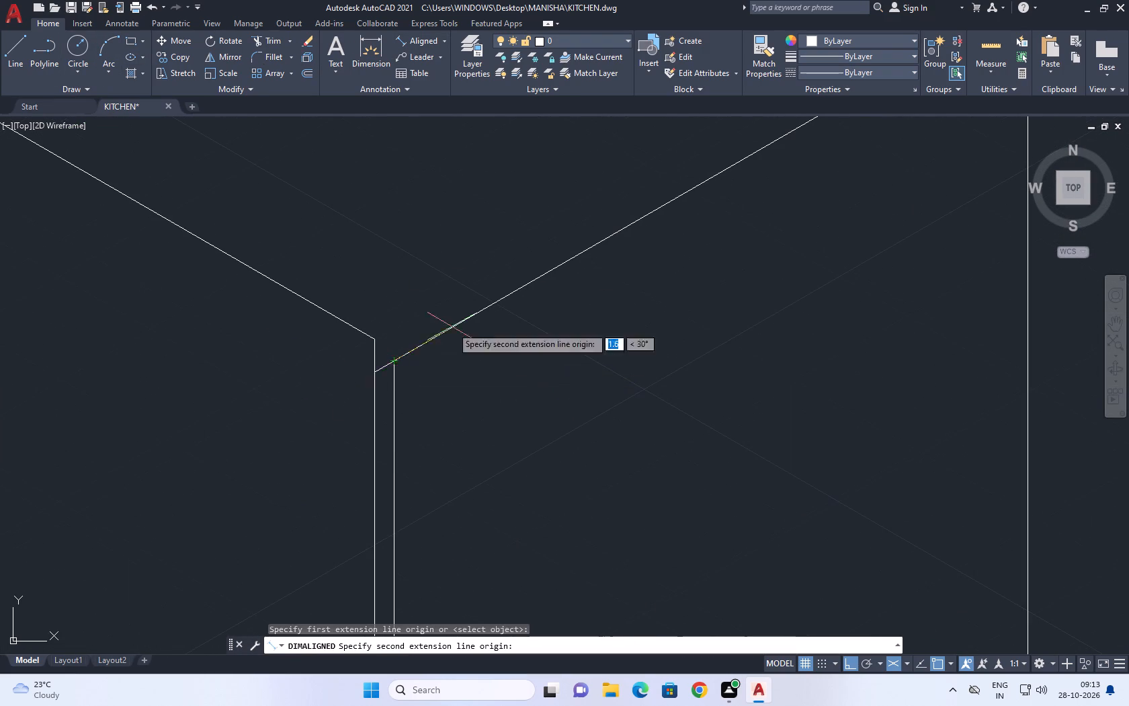
{"action": "scroll", "coordinate": [489, 307], "scroll_direction": "down", "scroll_amount": 5}
{"action": "middle_click_drag", "start_coordinate": [642, 233], "coordinate": [138, 518]}
{"action": "scroll", "coordinate": [109, 519], "scroll_direction": "down", "scroll_amount": 4}
{"action": "scroll", "coordinate": [215, 451], "scroll_direction": "up", "scroll_amount": 3}
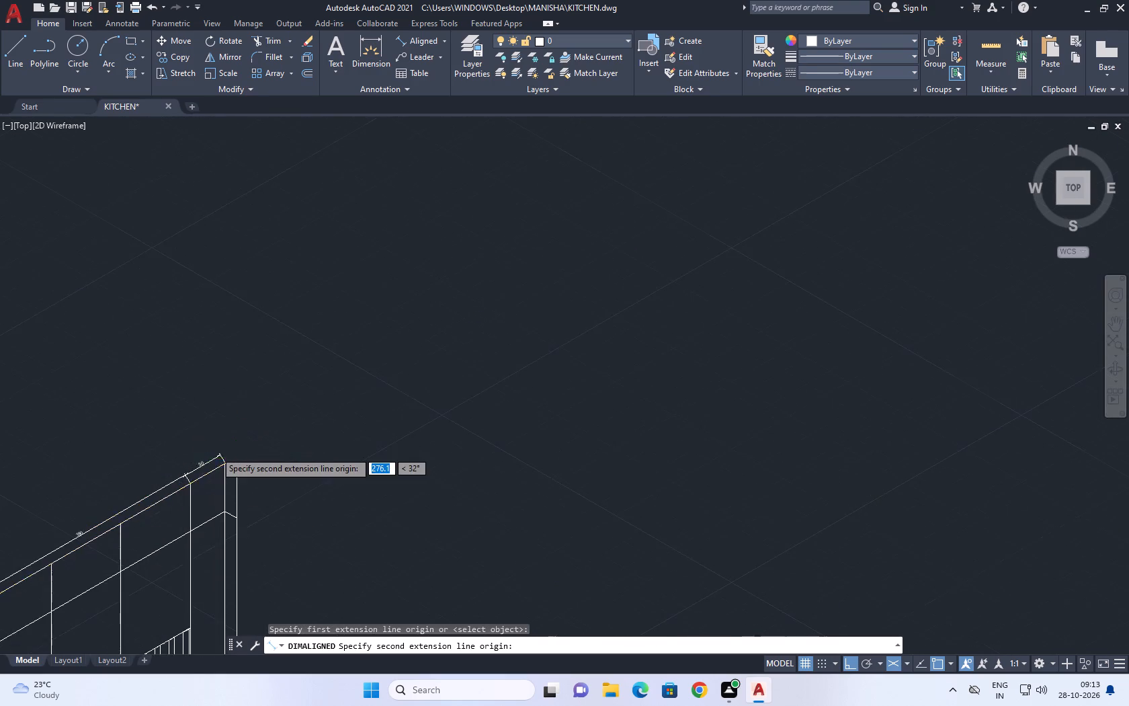
{"action": "scroll", "coordinate": [215, 451], "scroll_direction": "up", "scroll_amount": 4}
{"action": "left_click", "coordinate": [263, 465]}
{"action": "scroll", "coordinate": [337, 464], "scroll_direction": "down", "scroll_amount": 3}
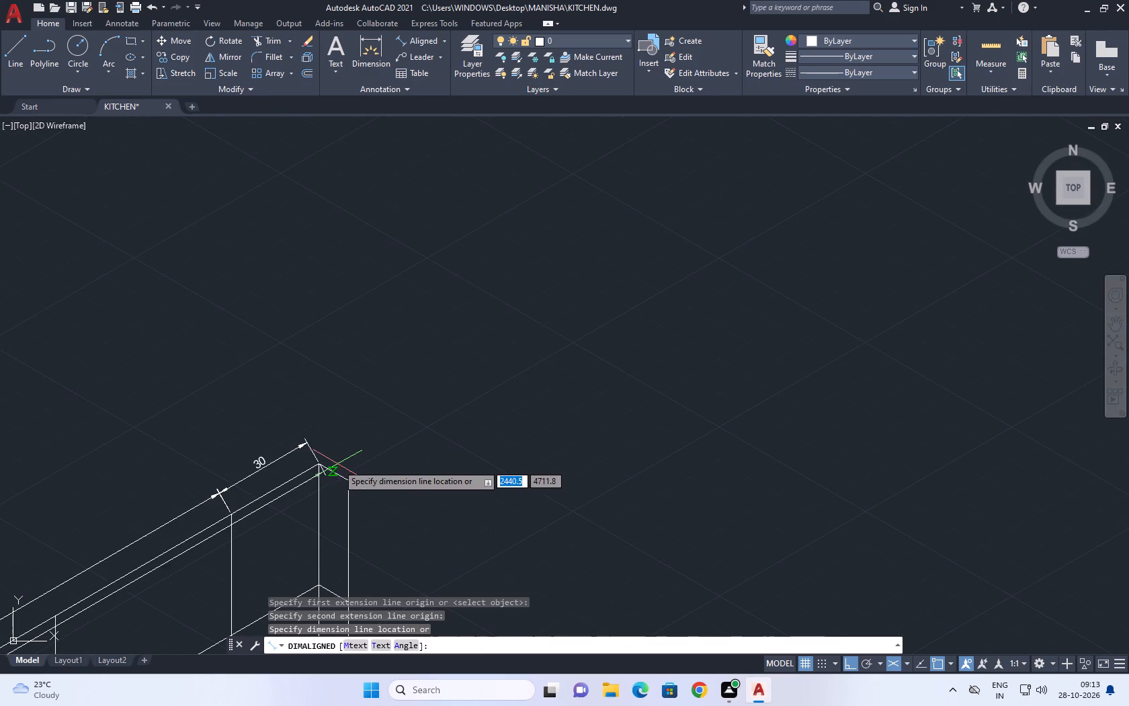
{"action": "left_click", "coordinate": [296, 416]}
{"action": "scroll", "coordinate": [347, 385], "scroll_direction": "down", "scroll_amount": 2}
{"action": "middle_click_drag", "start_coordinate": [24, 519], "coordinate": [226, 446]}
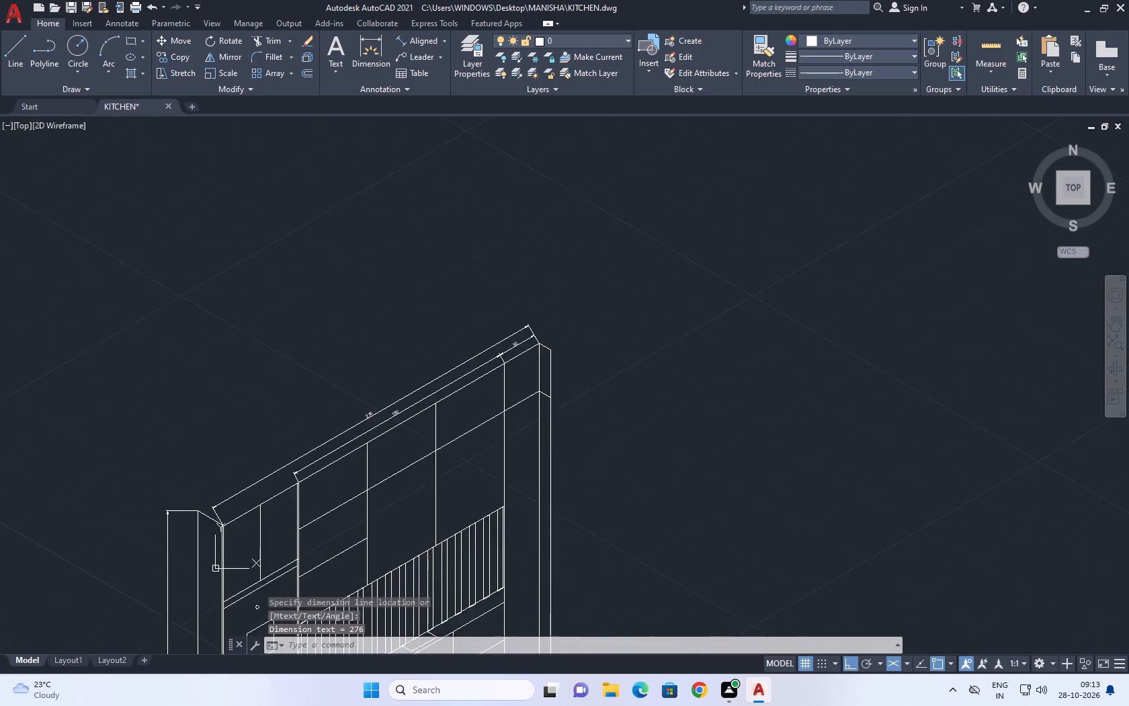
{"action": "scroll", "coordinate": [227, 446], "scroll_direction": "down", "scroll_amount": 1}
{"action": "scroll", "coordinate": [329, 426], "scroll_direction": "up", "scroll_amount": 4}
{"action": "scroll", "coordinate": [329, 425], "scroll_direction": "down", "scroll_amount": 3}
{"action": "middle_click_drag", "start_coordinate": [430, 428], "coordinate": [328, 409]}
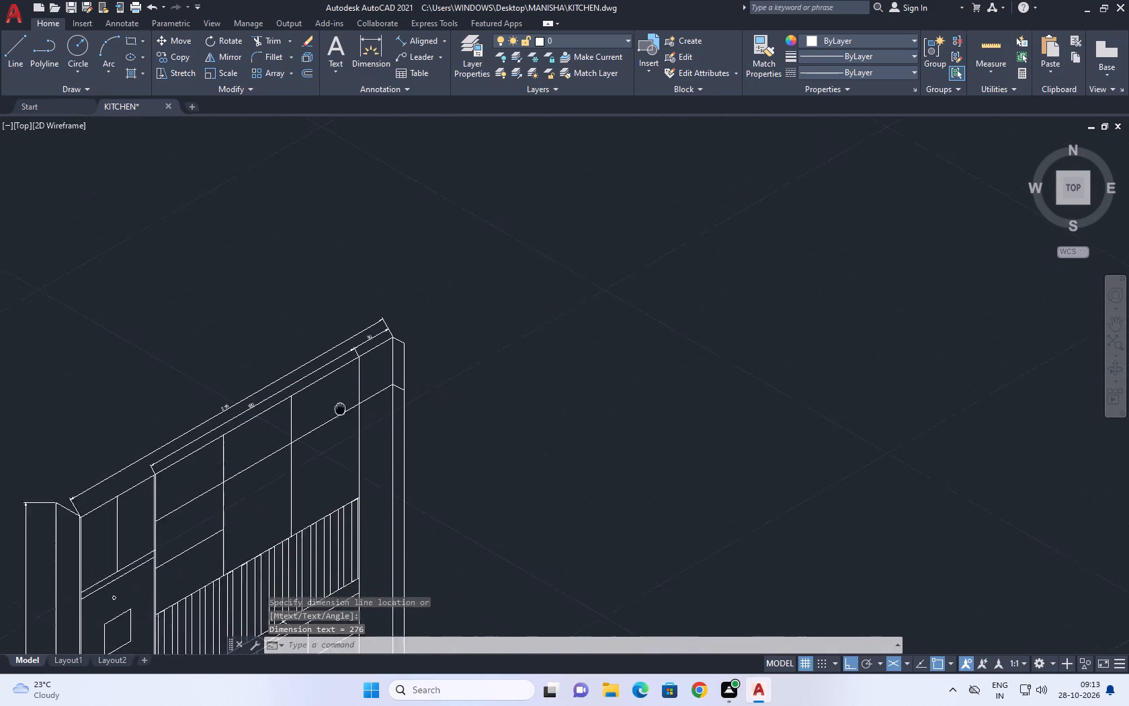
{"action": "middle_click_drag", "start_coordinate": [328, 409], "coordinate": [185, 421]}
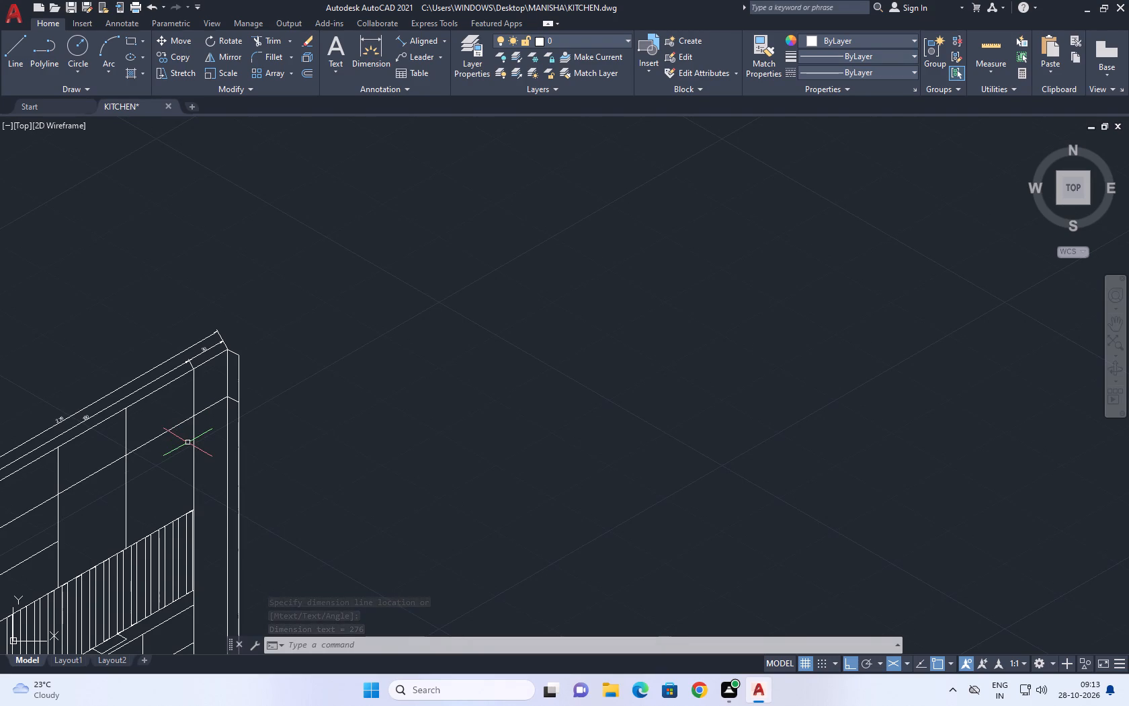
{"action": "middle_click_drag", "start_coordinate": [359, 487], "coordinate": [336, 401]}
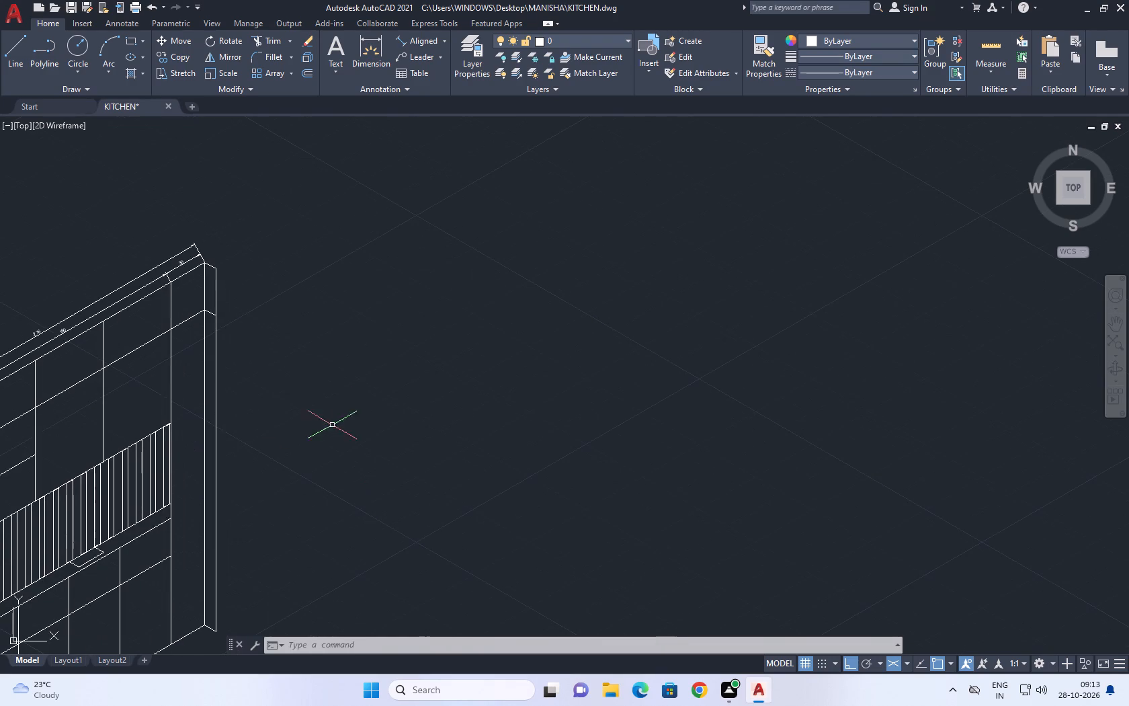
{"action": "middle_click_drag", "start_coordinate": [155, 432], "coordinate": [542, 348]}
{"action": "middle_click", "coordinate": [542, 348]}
Copy the short sloping shelf line below the first upper cabinet 2 cm upward and 2 cm downward.
{"action": "scroll", "coordinate": [358, 424], "scroll_direction": "up", "scroll_amount": 2}
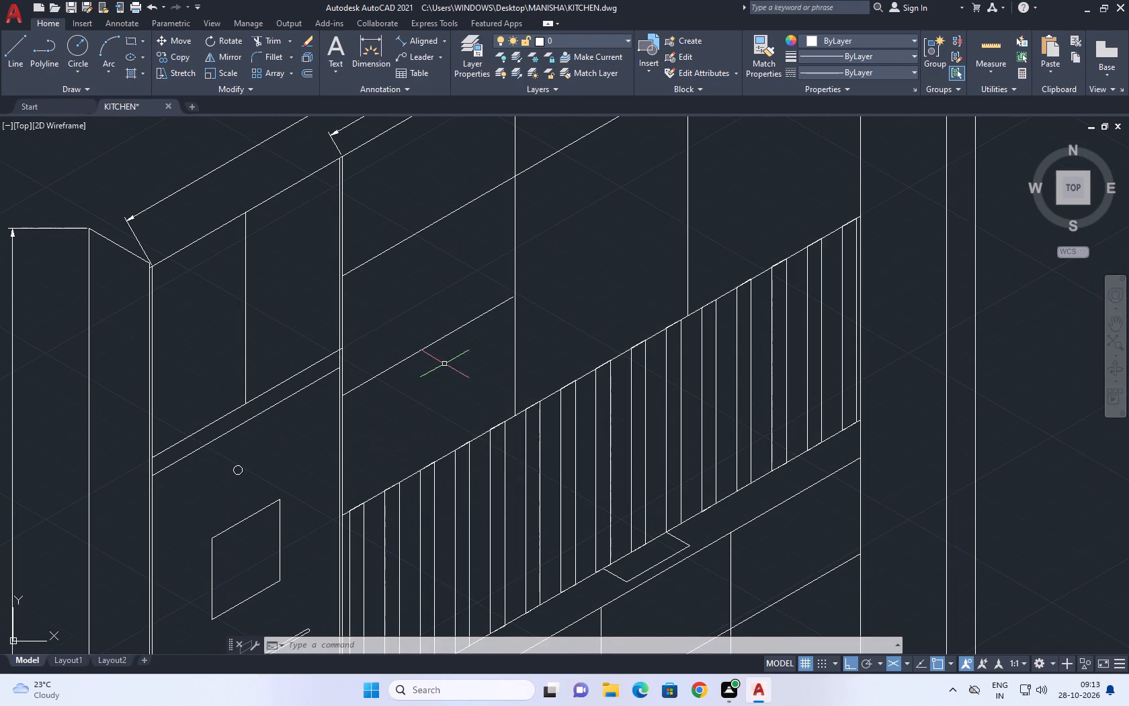
{"action": "middle_click_drag", "start_coordinate": [462, 422], "coordinate": [458, 442]}
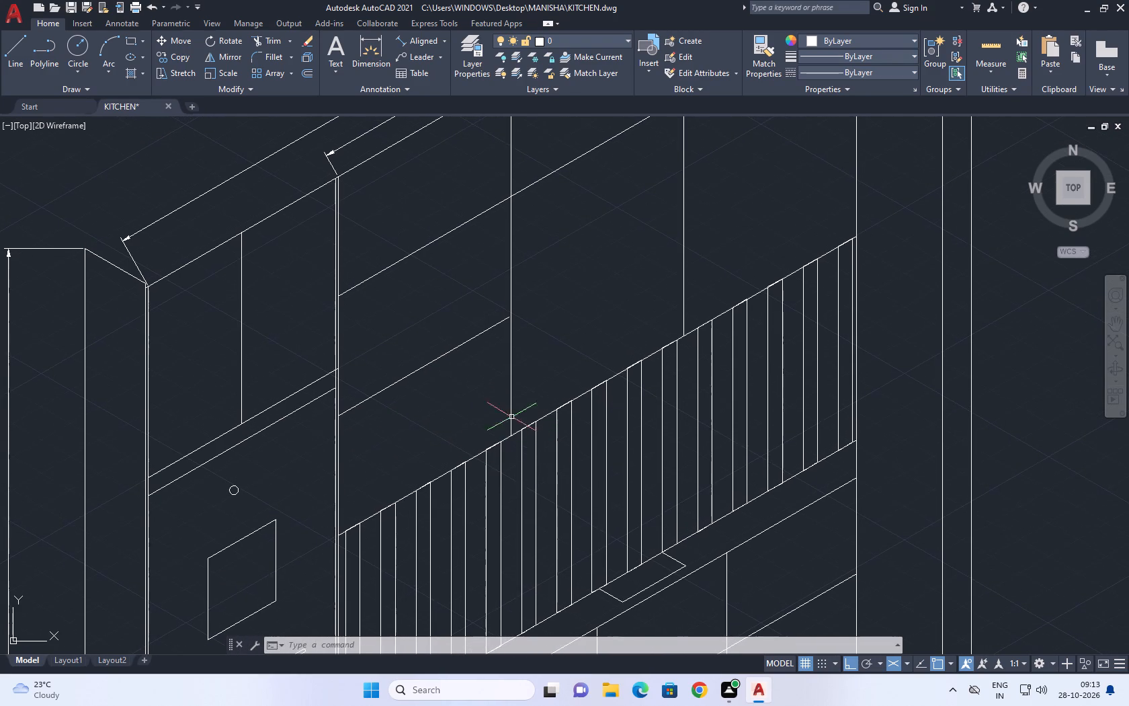
{"action": "scroll", "coordinate": [404, 367], "scroll_direction": "up", "scroll_amount": 2}
{"action": "left_click_drag", "start_coordinate": [441, 415], "coordinate": [435, 392]}
{"action": "left_click", "coordinate": [390, 316]}
{"action": "type", "text": "CO"}
{"action": "key", "text": "space"}
{"action": "scroll", "coordinate": [685, 386], "scroll_direction": "down", "scroll_amount": 1}
{"action": "left_click", "coordinate": [292, 463]}
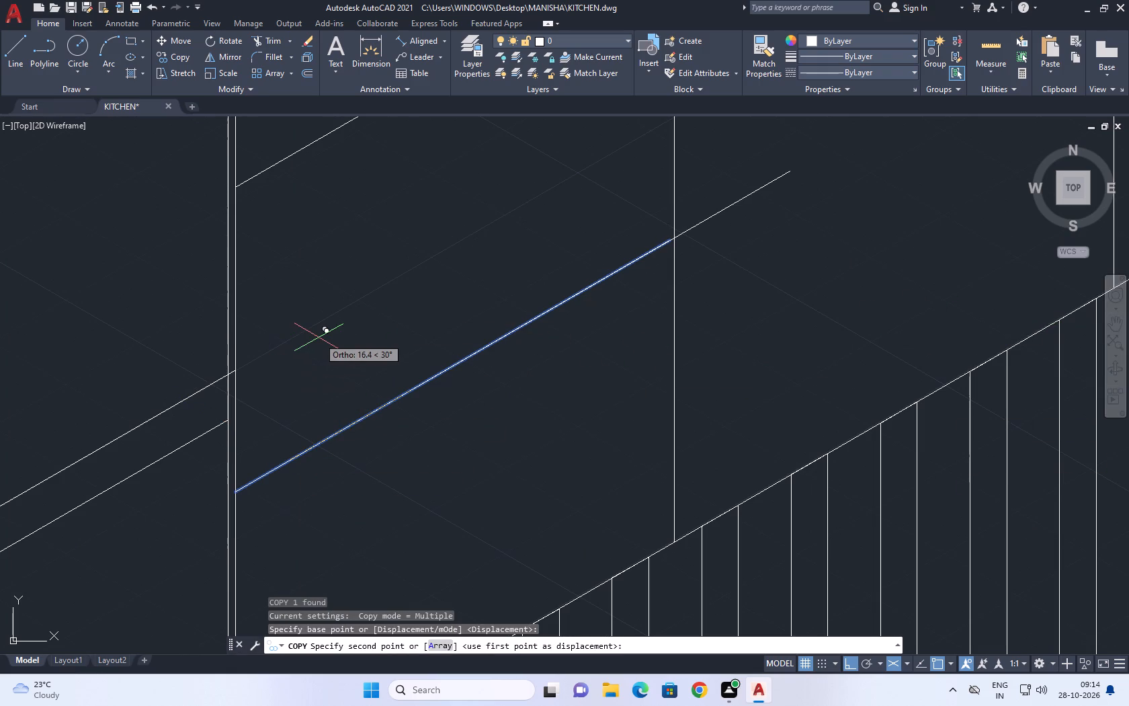
{"action": "key", "text": "F5"}
{"action": "key", "text": "2"}
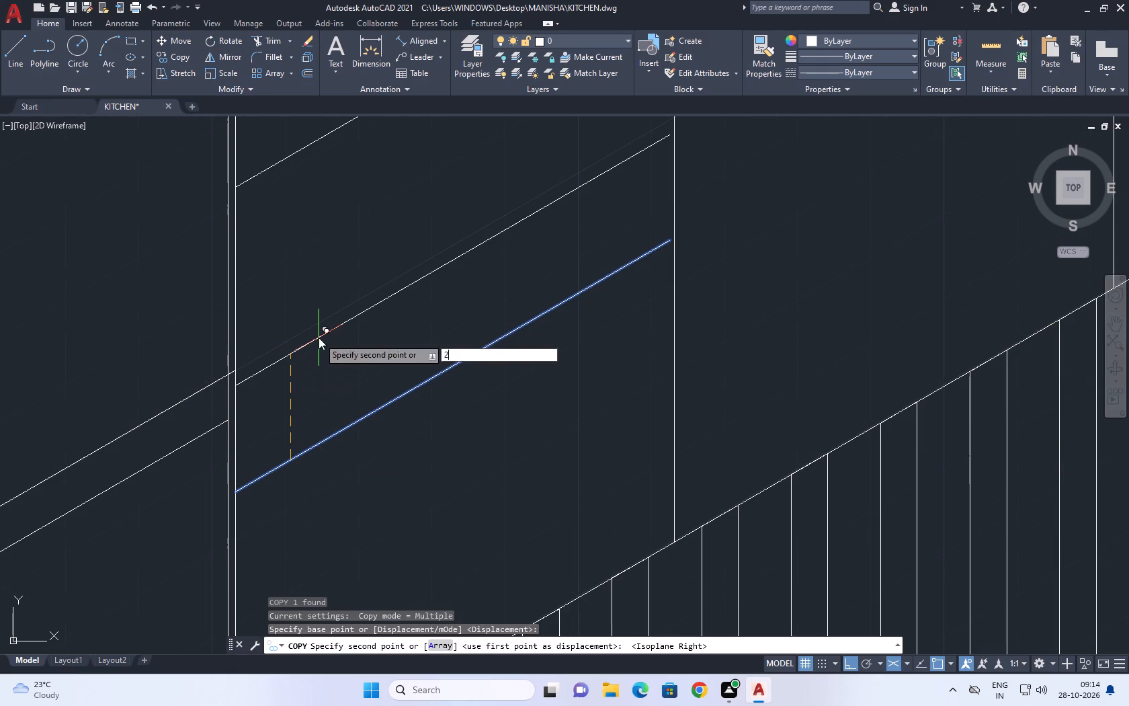
{"action": "key", "text": "Return"}
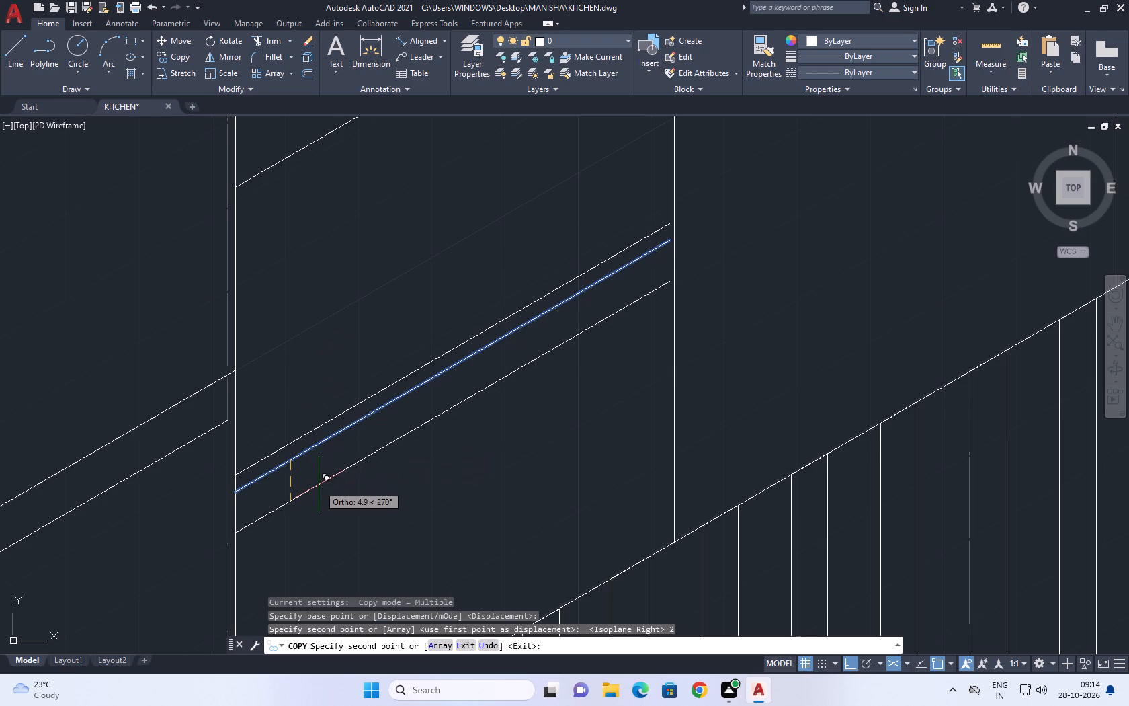
{"action": "key", "text": "2"}
{"action": "key", "text": "Return"}
{"action": "right_click", "coordinate": [278, 455]}
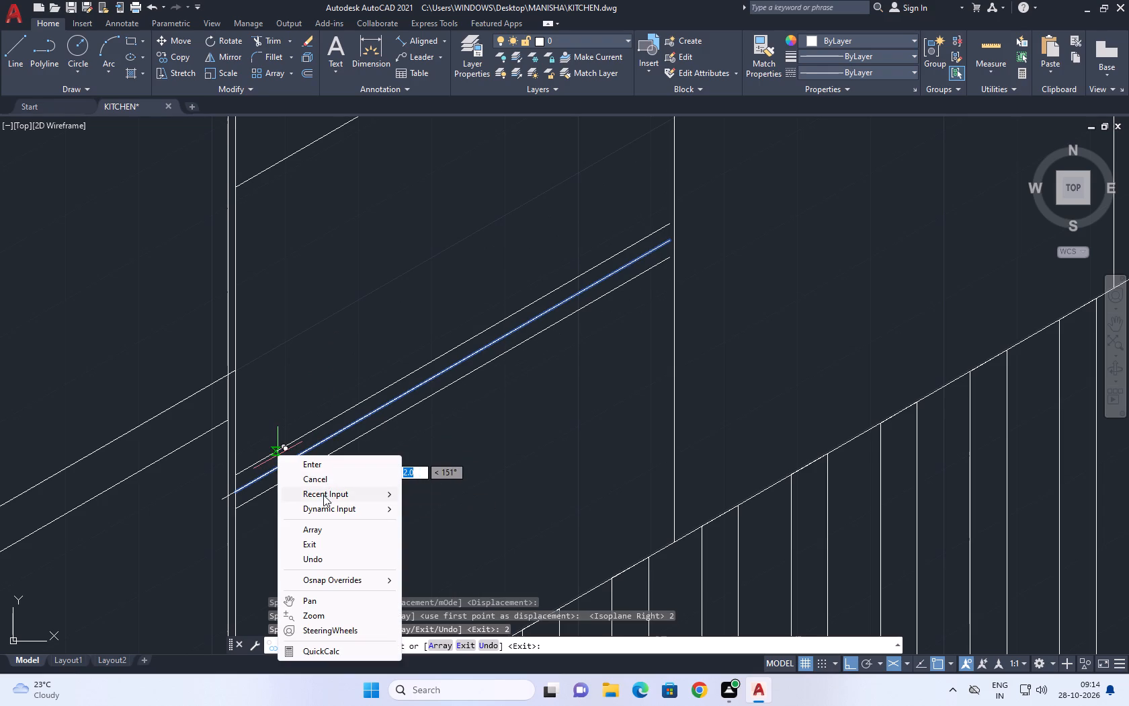
{"action": "left_click", "coordinate": [331, 479]}
Erase the original shelf line between the two copies.
{"action": "left_click", "coordinate": [285, 463]}
{"action": "right_click", "coordinate": [362, 438]}
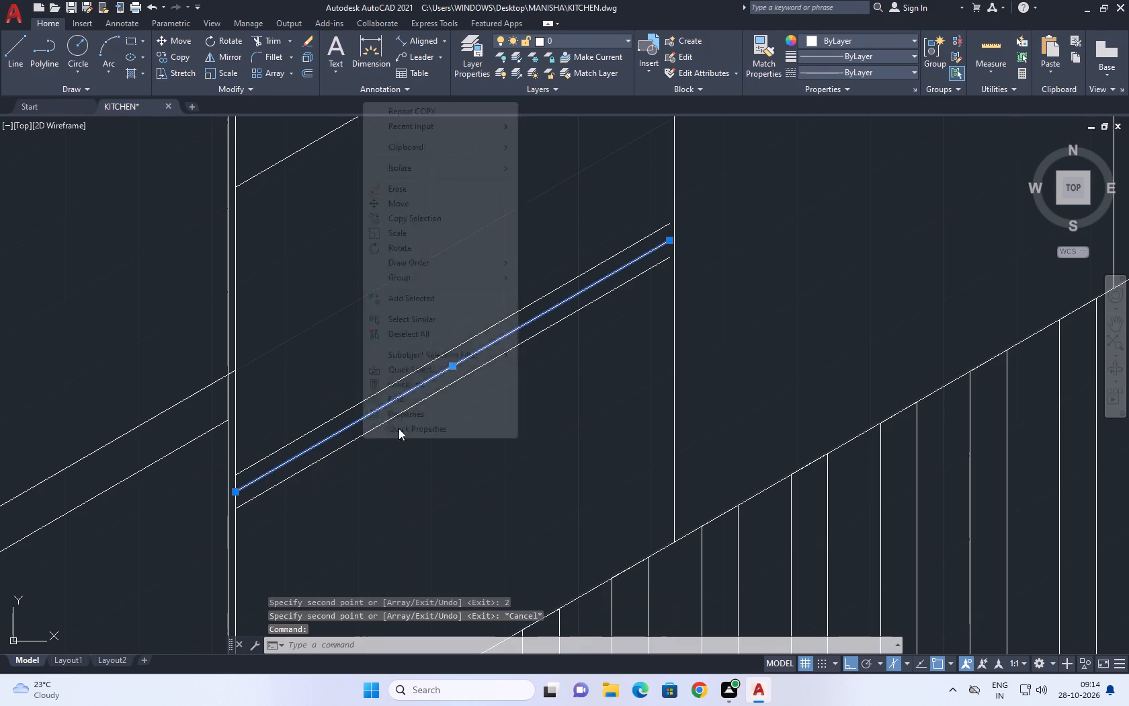
{"action": "left_click", "coordinate": [413, 187]}
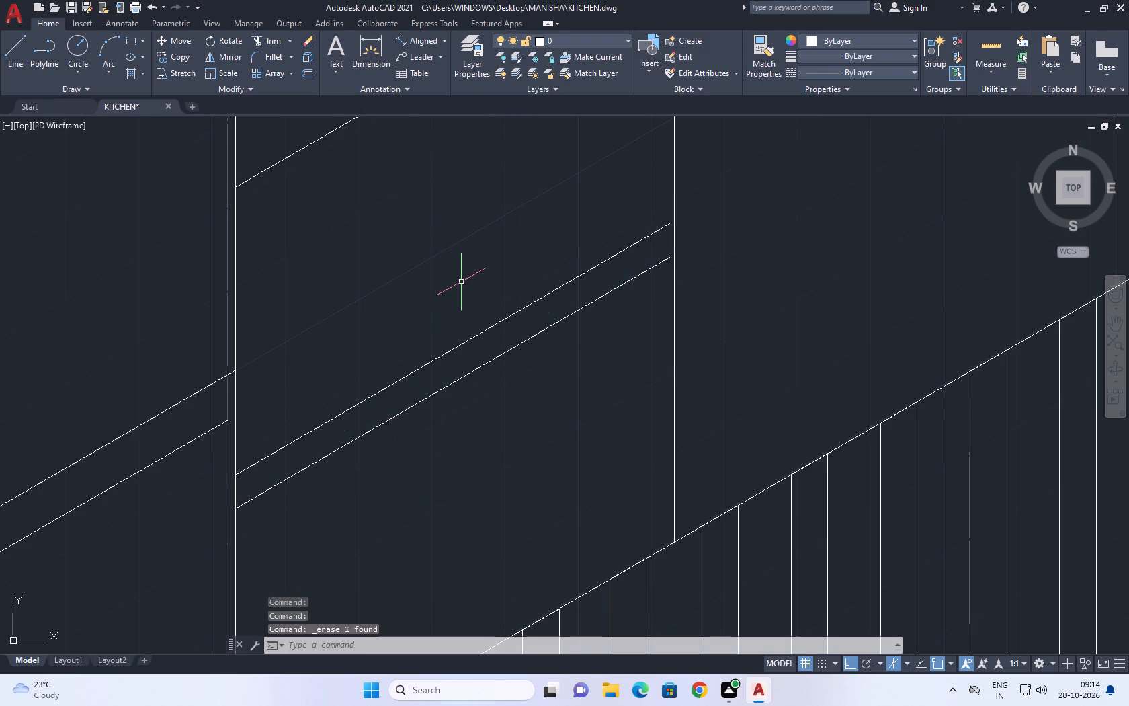
Draw a narrow open outline below the first upper cabinet's shelf: 12 cm up, about 6 cm along 30°, and back down.
{"action": "middle_click_drag", "start_coordinate": [472, 293], "coordinate": [515, 365]}
{"action": "scroll", "coordinate": [573, 338], "scroll_direction": "down", "scroll_amount": 3}
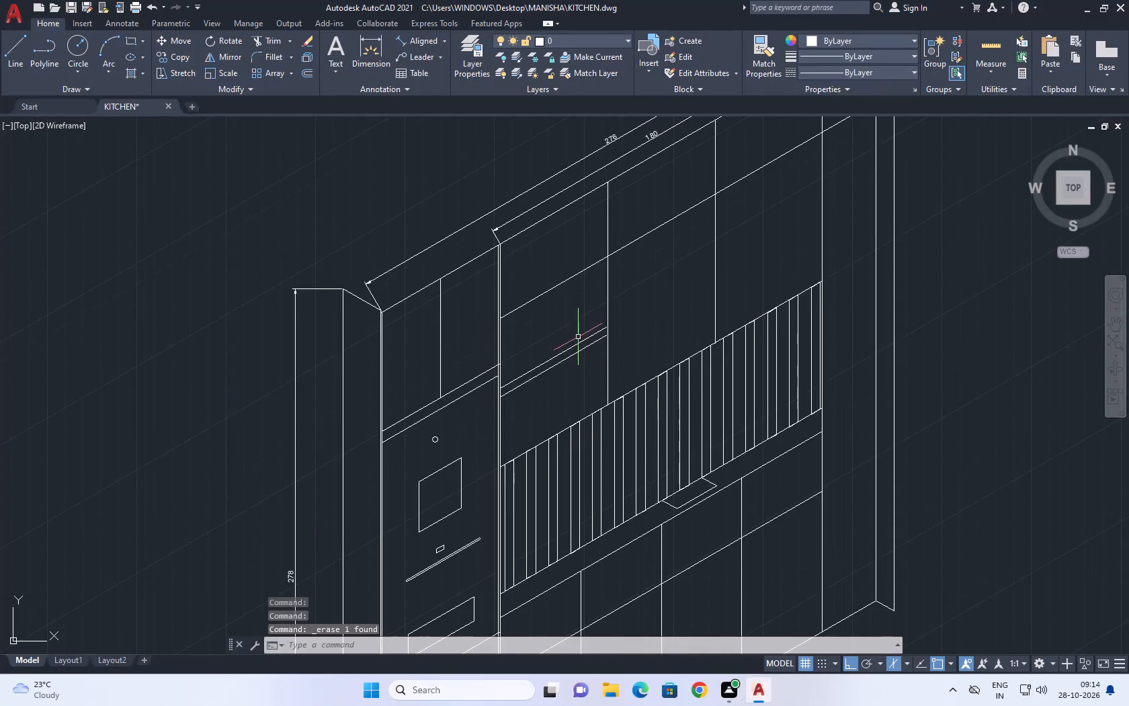
{"action": "middle_click_drag", "start_coordinate": [575, 368], "coordinate": [568, 401]}
{"action": "scroll", "coordinate": [569, 400], "scroll_direction": "down", "scroll_amount": 1}
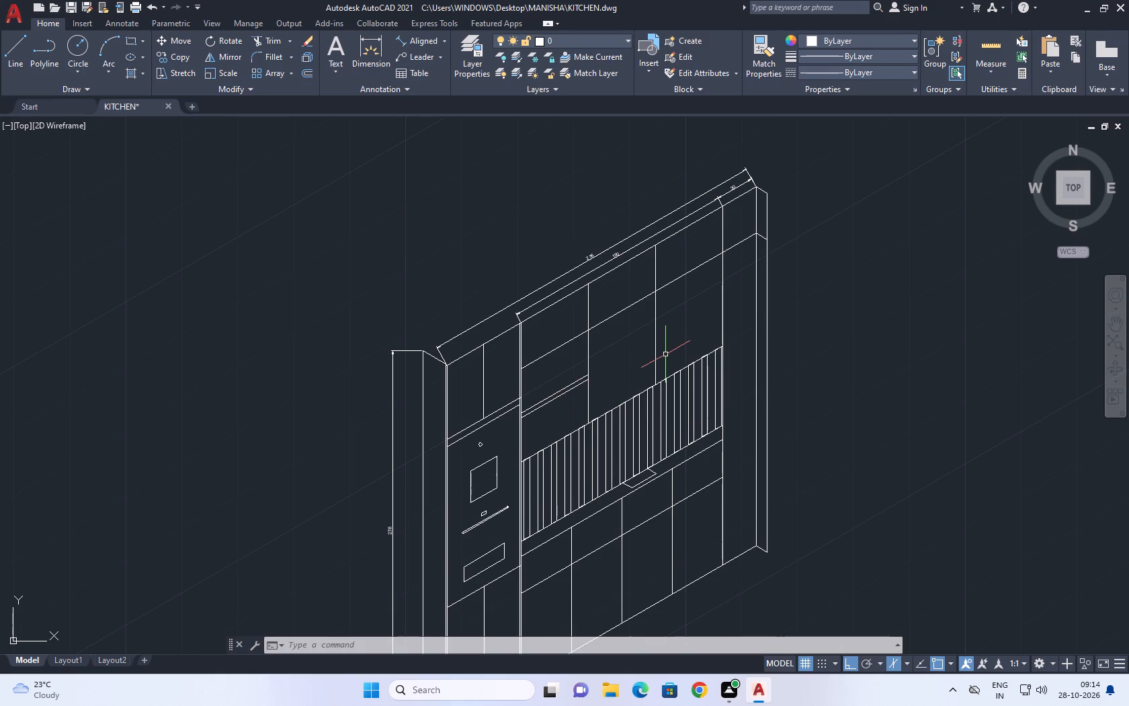
{"action": "type", "text": "L"}
{"action": "key", "text": "space"}
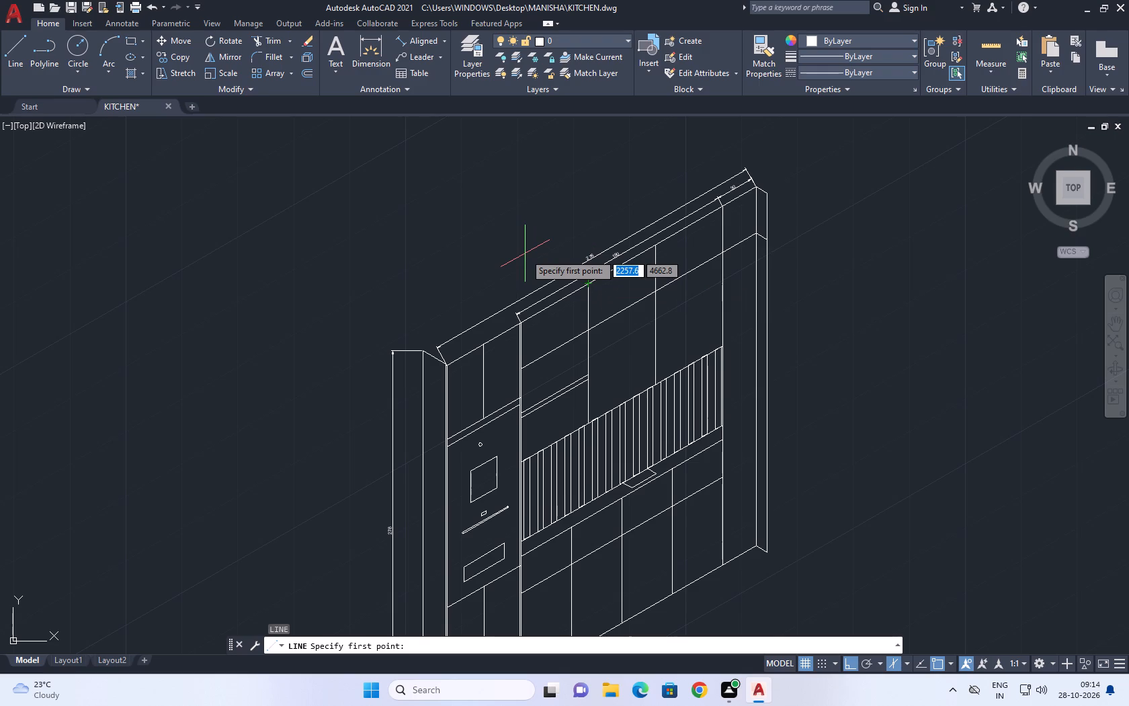
{"action": "scroll", "coordinate": [596, 263], "scroll_direction": "down", "scroll_amount": 1}
{"action": "scroll", "coordinate": [569, 350], "scroll_direction": "up", "scroll_amount": 2}
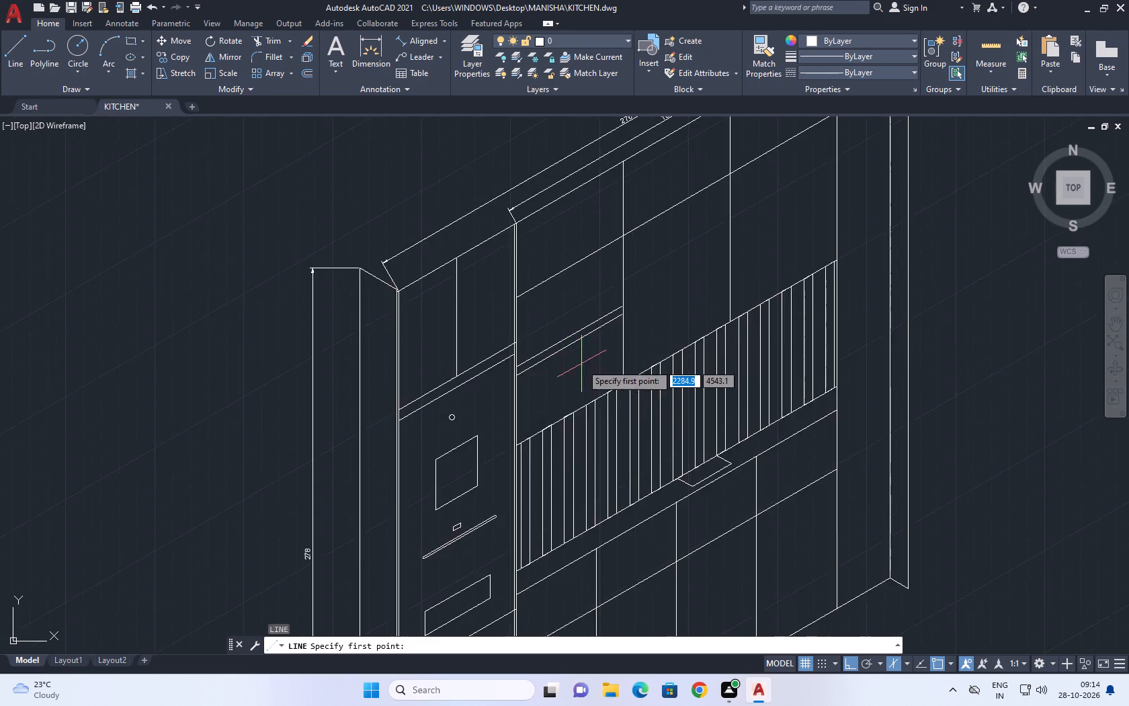
{"action": "scroll", "coordinate": [581, 364], "scroll_direction": "up", "scroll_amount": 2}
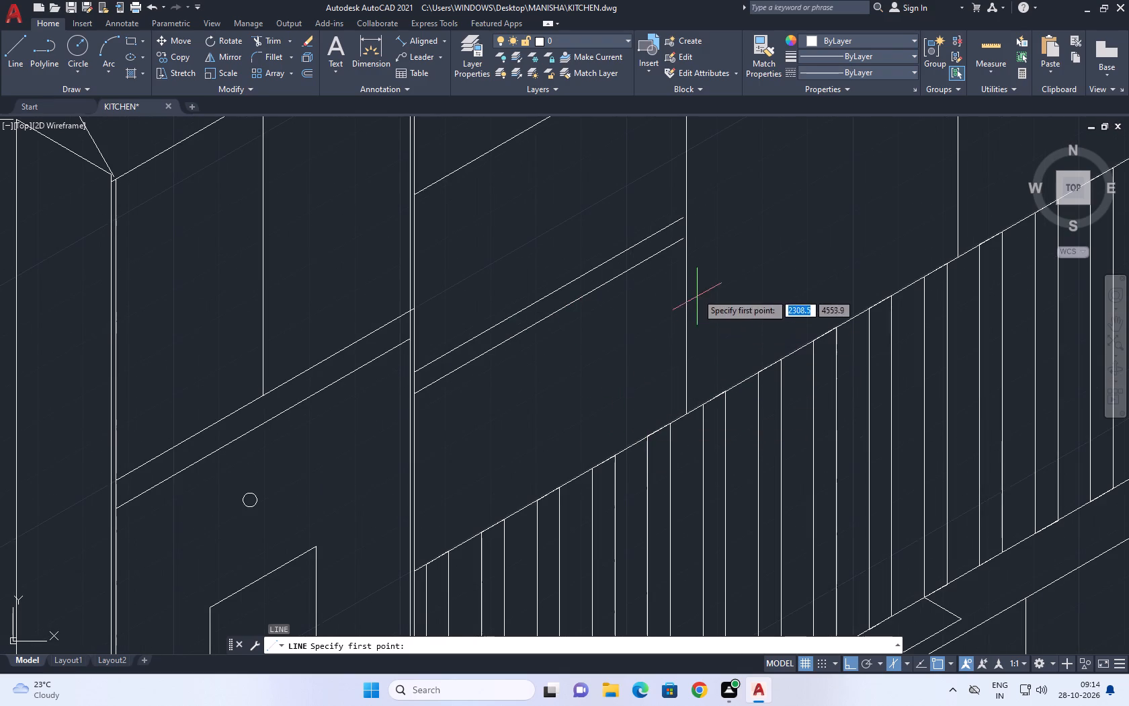
{"action": "middle_click_drag", "start_coordinate": [630, 424], "coordinate": [563, 410]}
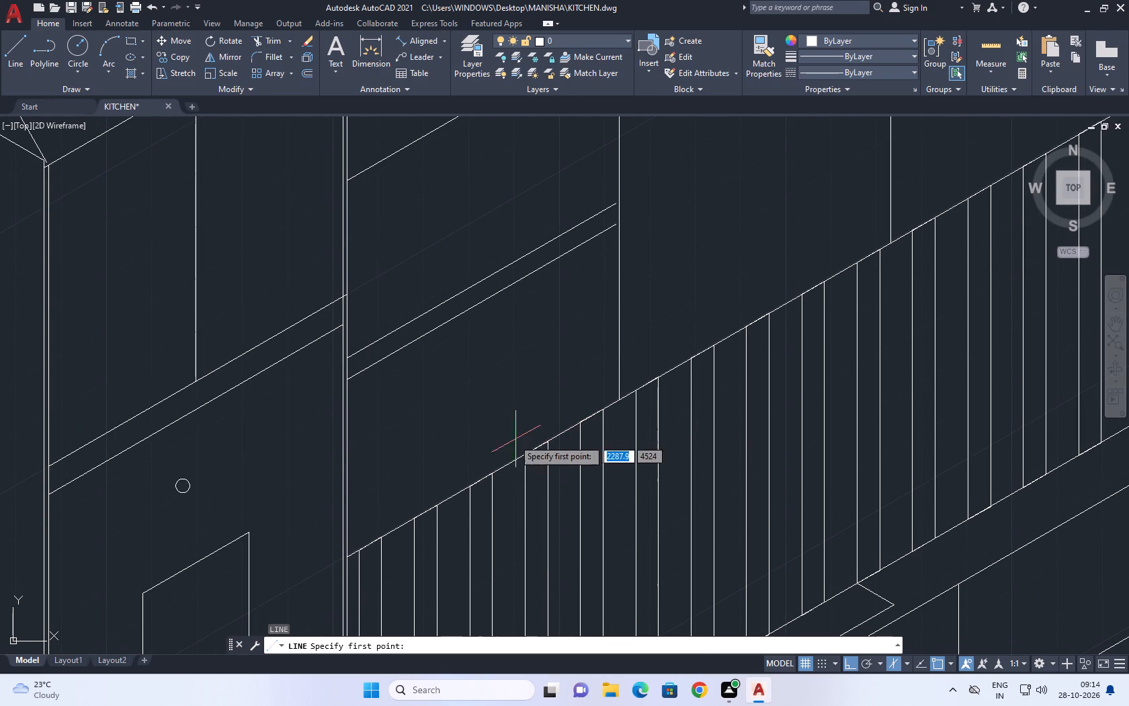
{"action": "middle_click_drag", "start_coordinate": [476, 448], "coordinate": [530, 469]}
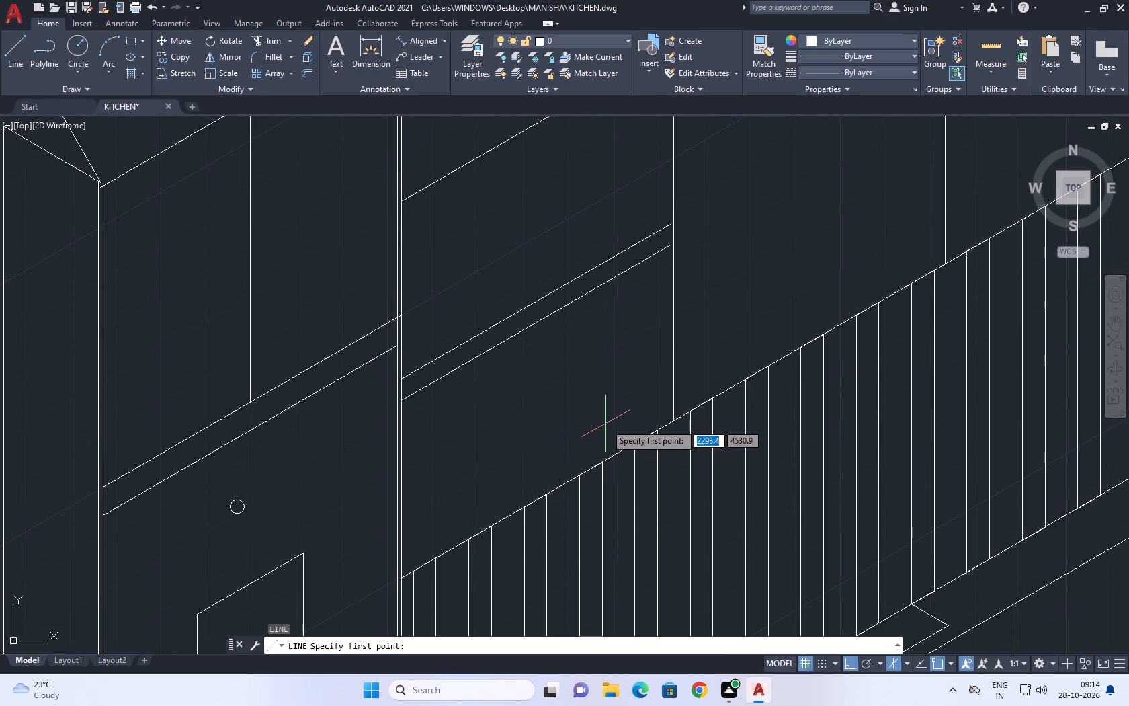
{"action": "scroll", "coordinate": [606, 424], "scroll_direction": "up", "scroll_amount": 1}
{"action": "left_click", "coordinate": [624, 432]}
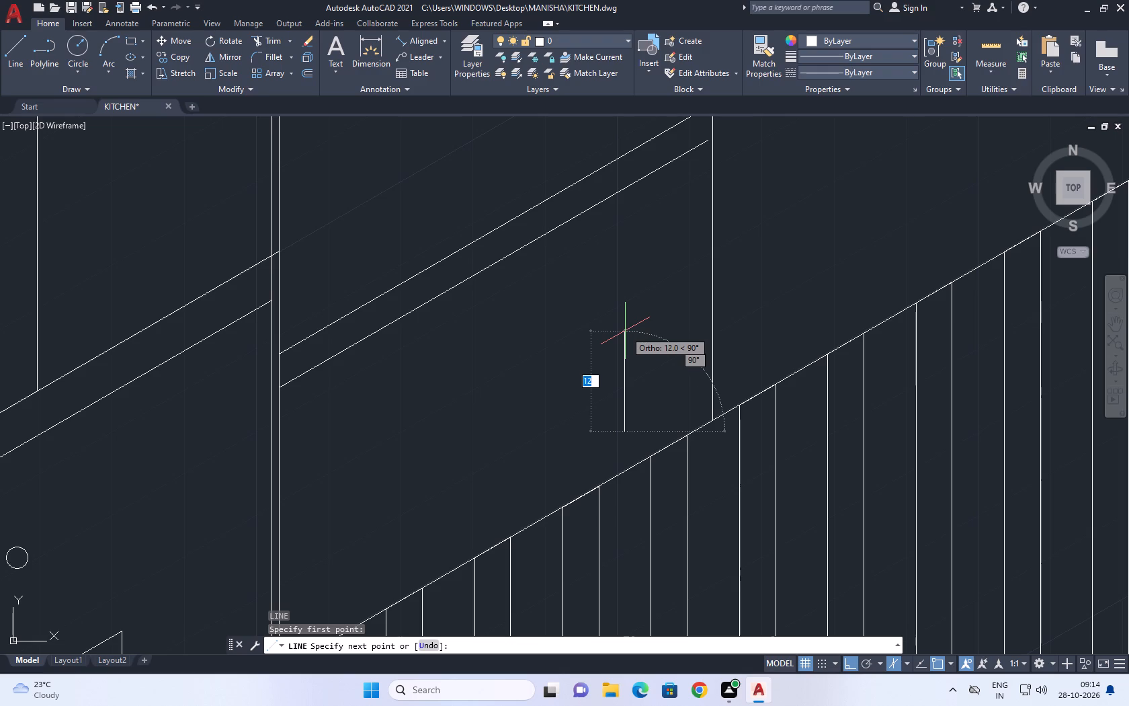
{"action": "left_click", "coordinate": [625, 331]}
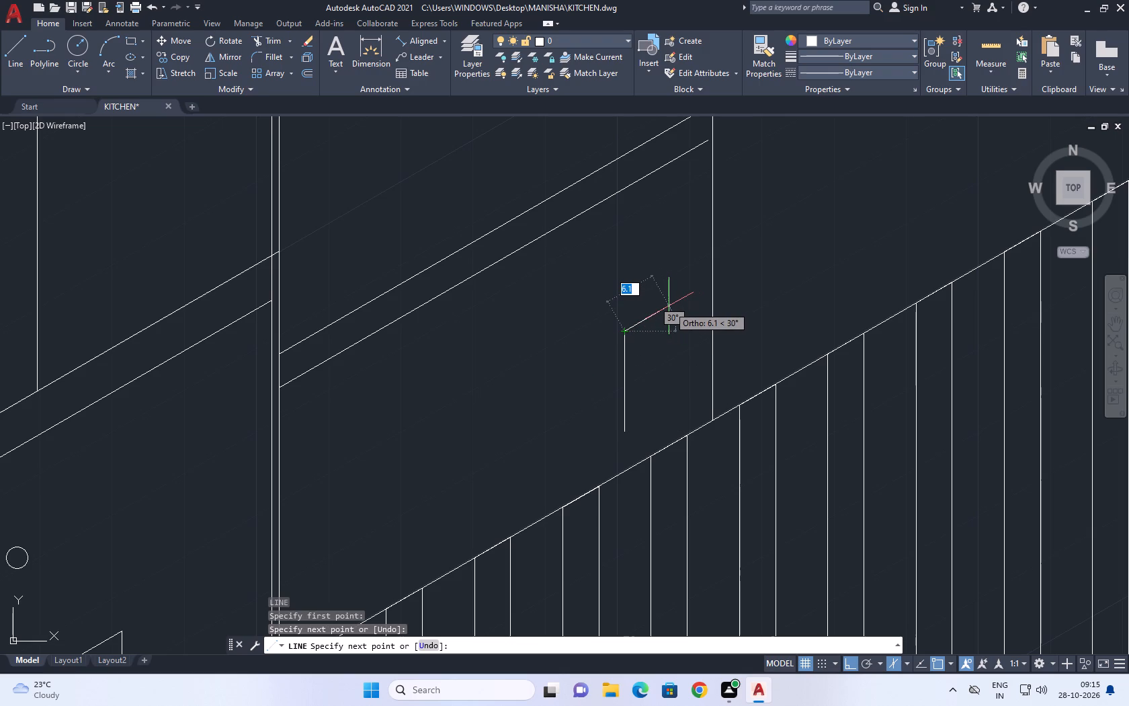
{"action": "left_click", "coordinate": [669, 306]}
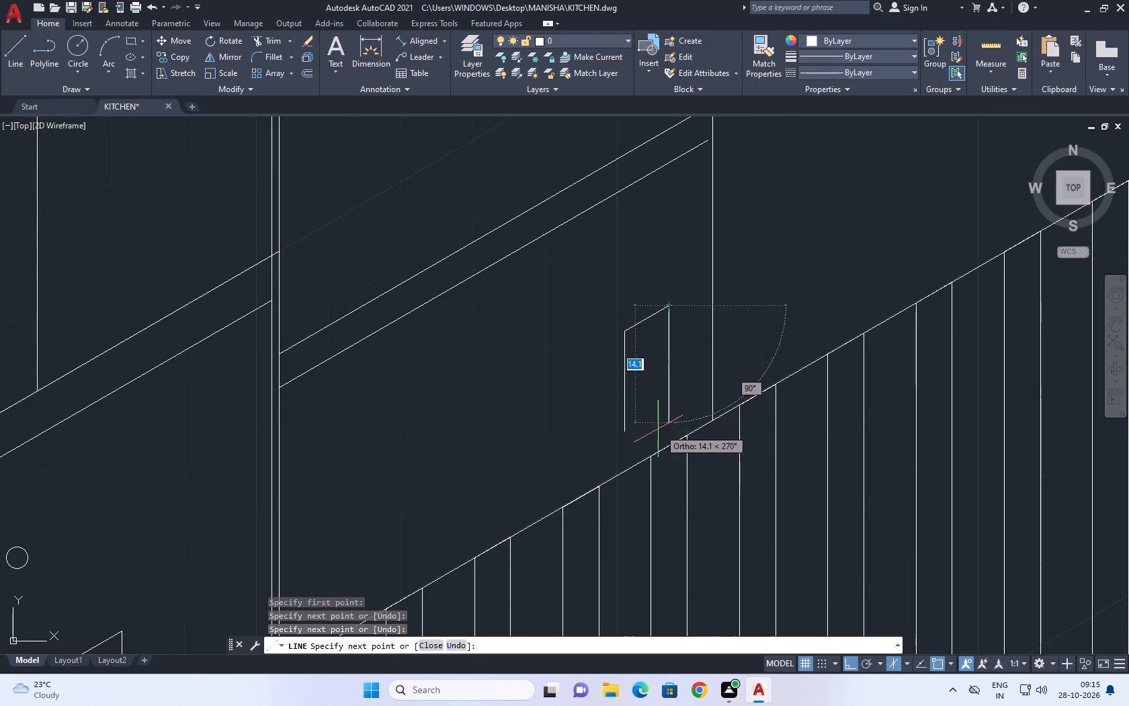
{"action": "scroll", "coordinate": [651, 429], "scroll_direction": "up", "scroll_amount": 1}
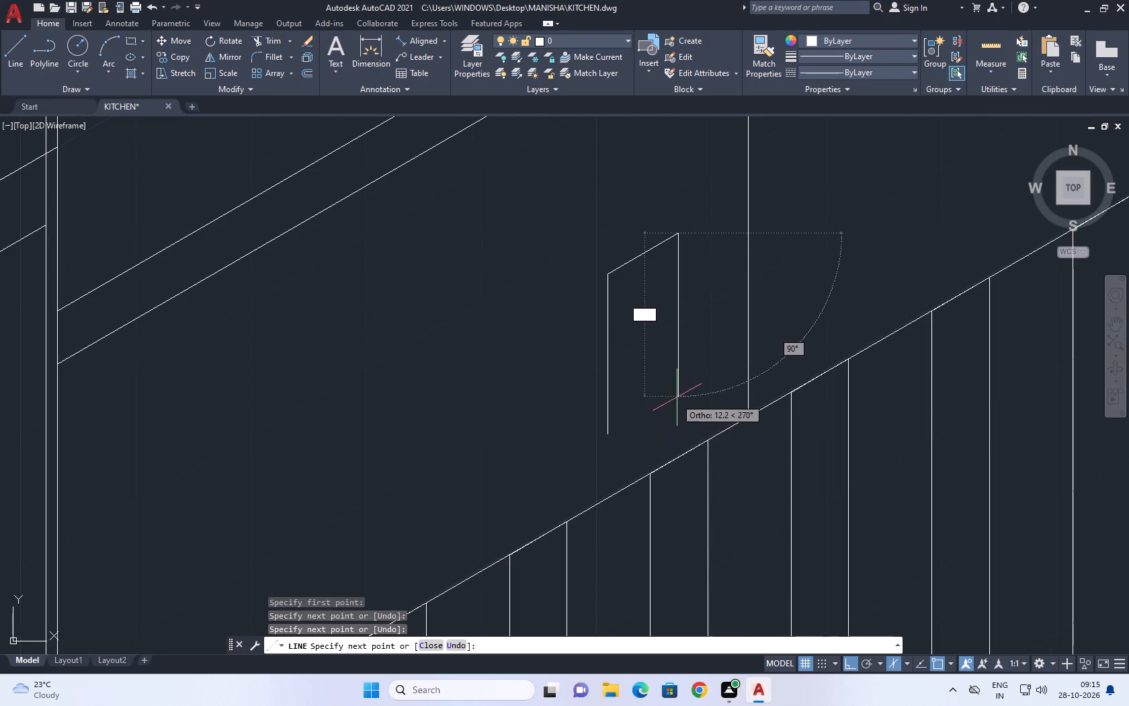
{"action": "left_click", "coordinate": [687, 380]}
{"action": "right_click", "coordinate": [687, 380]}
{"action": "left_click", "coordinate": [709, 399]}
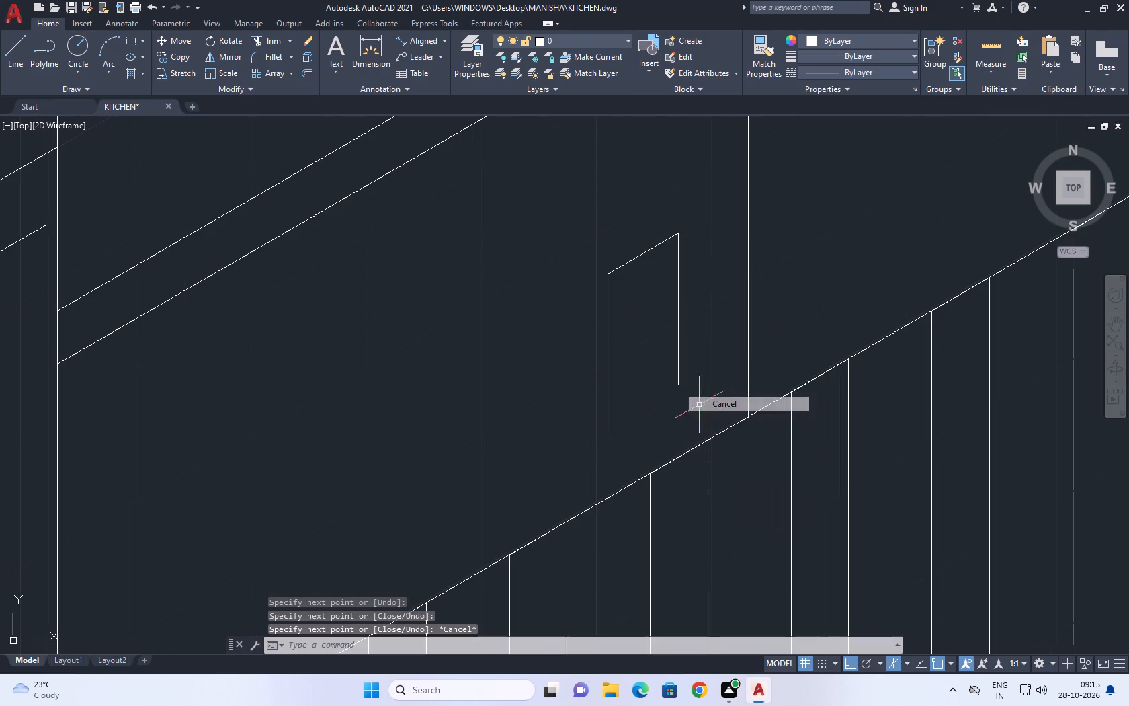
Draw a bottom line about 11 cm long at 30° from the lower end of the outline's left vertical edge.
{"action": "left_click", "coordinate": [8, 50]}
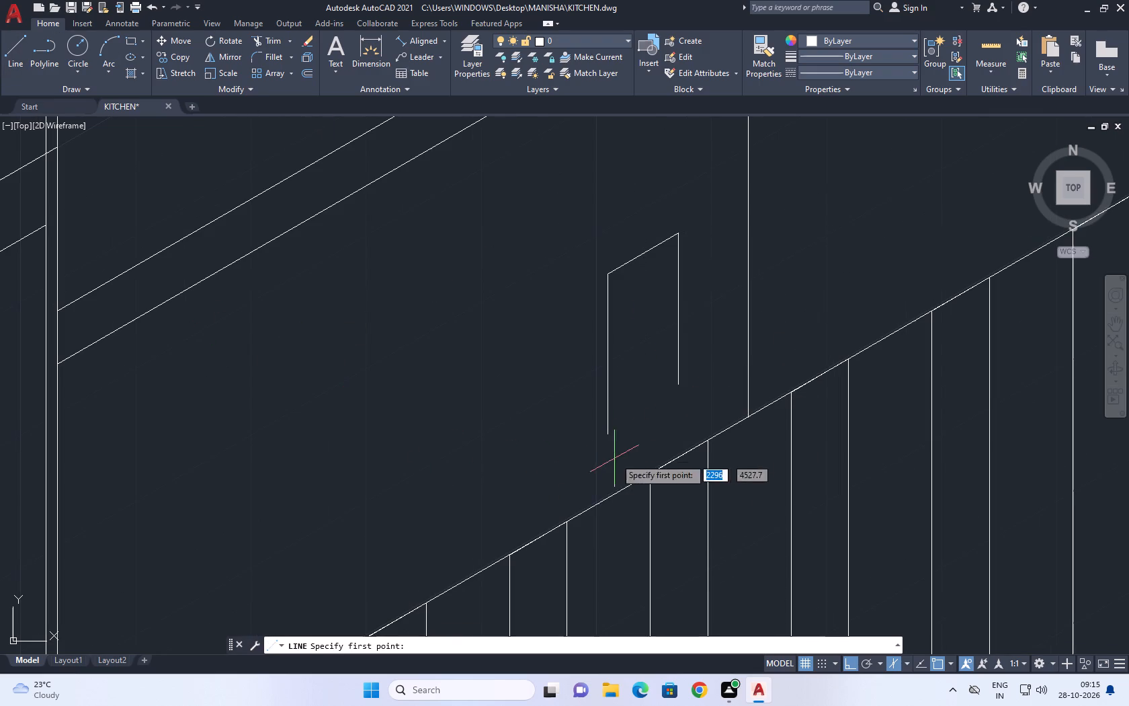
{"action": "scroll", "coordinate": [616, 435], "scroll_direction": "up", "scroll_amount": 1}
{"action": "left_click", "coordinate": [599, 434]}
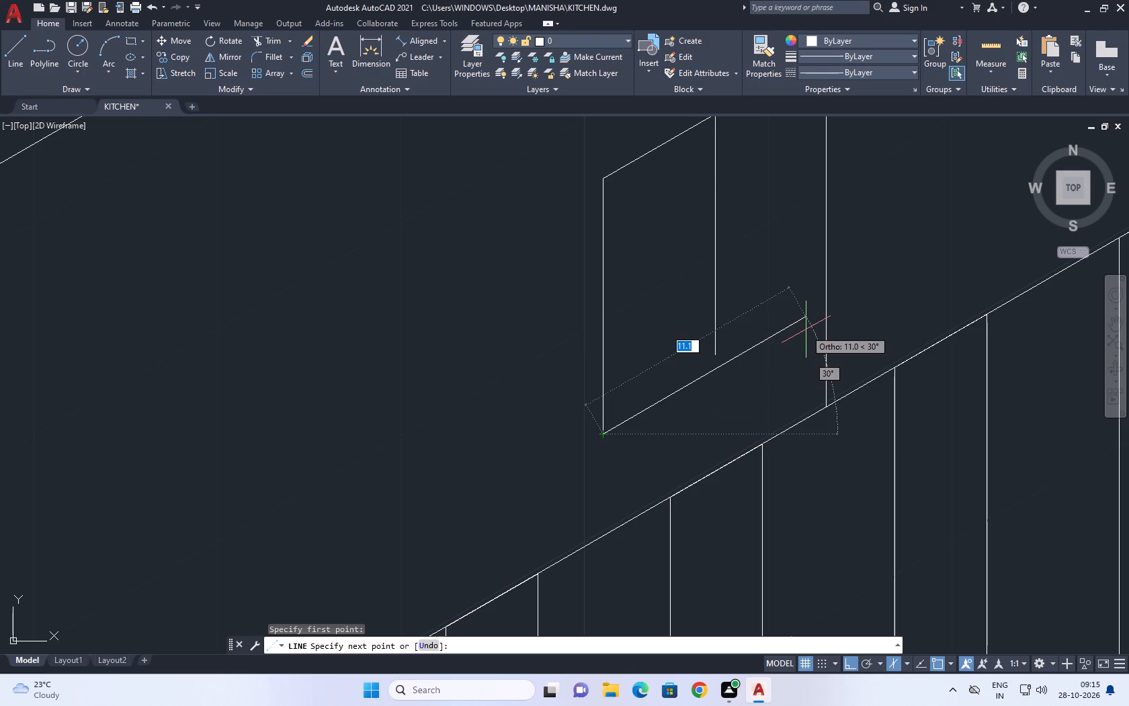
{"action": "left_click", "coordinate": [806, 329]}
{"action": "right_click", "coordinate": [819, 350]}
{"action": "left_click", "coordinate": [835, 373]}
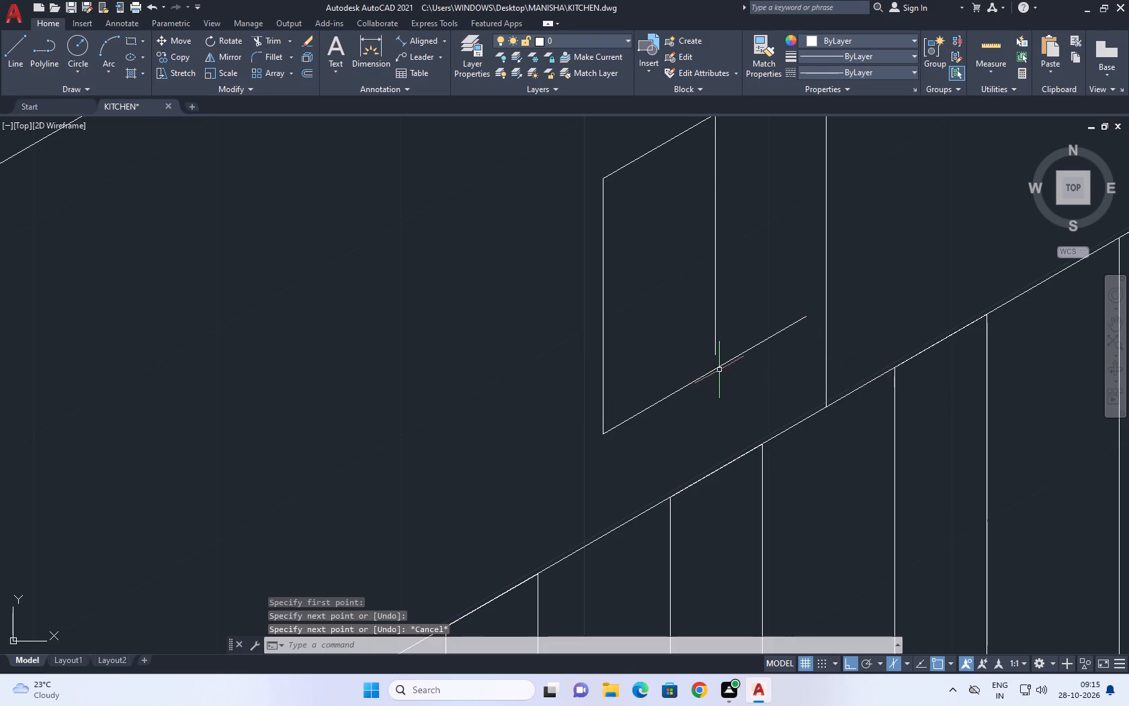
Stretch the lower end of the small outline's right vertical edge down past the sloping bottom line.
{"action": "scroll", "coordinate": [753, 348], "scroll_direction": "up", "scroll_amount": 3}
{"action": "scroll", "coordinate": [610, 378], "scroll_direction": "up", "scroll_amount": 1}
{"action": "left_click_drag", "start_coordinate": [610, 408], "coordinate": [598, 399]}
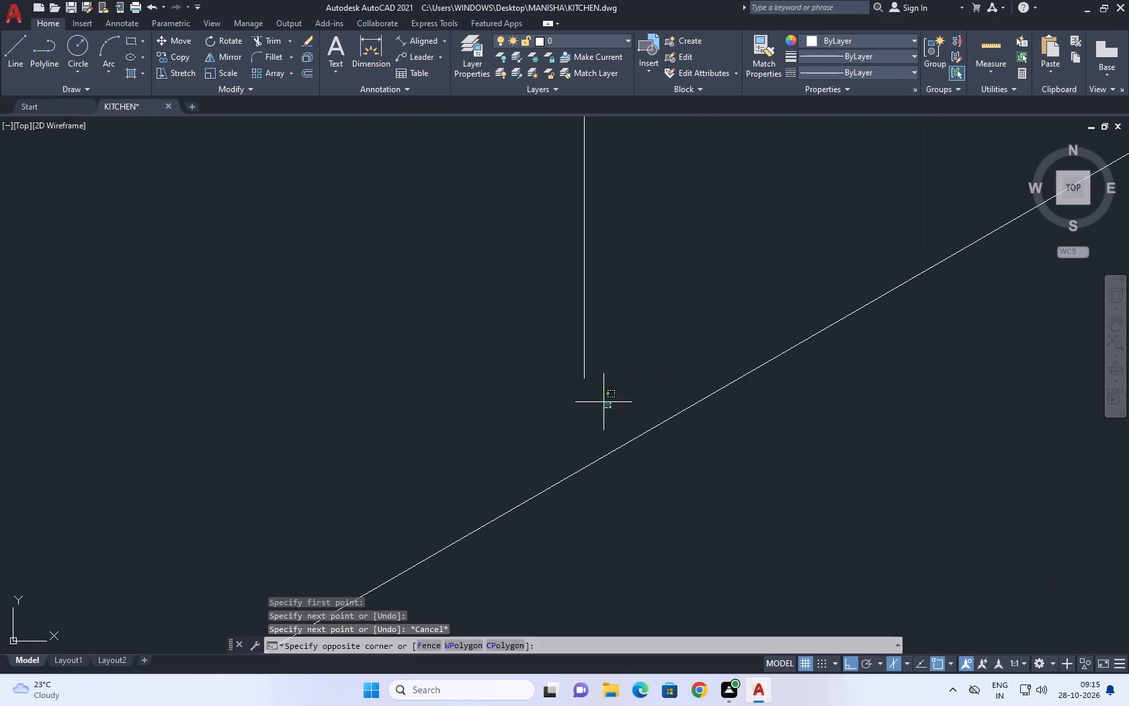
{"action": "left_click_drag", "start_coordinate": [598, 399], "coordinate": [578, 377]}
{"action": "left_click", "coordinate": [541, 325]}
{"action": "middle_click_drag", "start_coordinate": [593, 391], "coordinate": [596, 346]}
{"action": "left_click", "coordinate": [585, 332]}
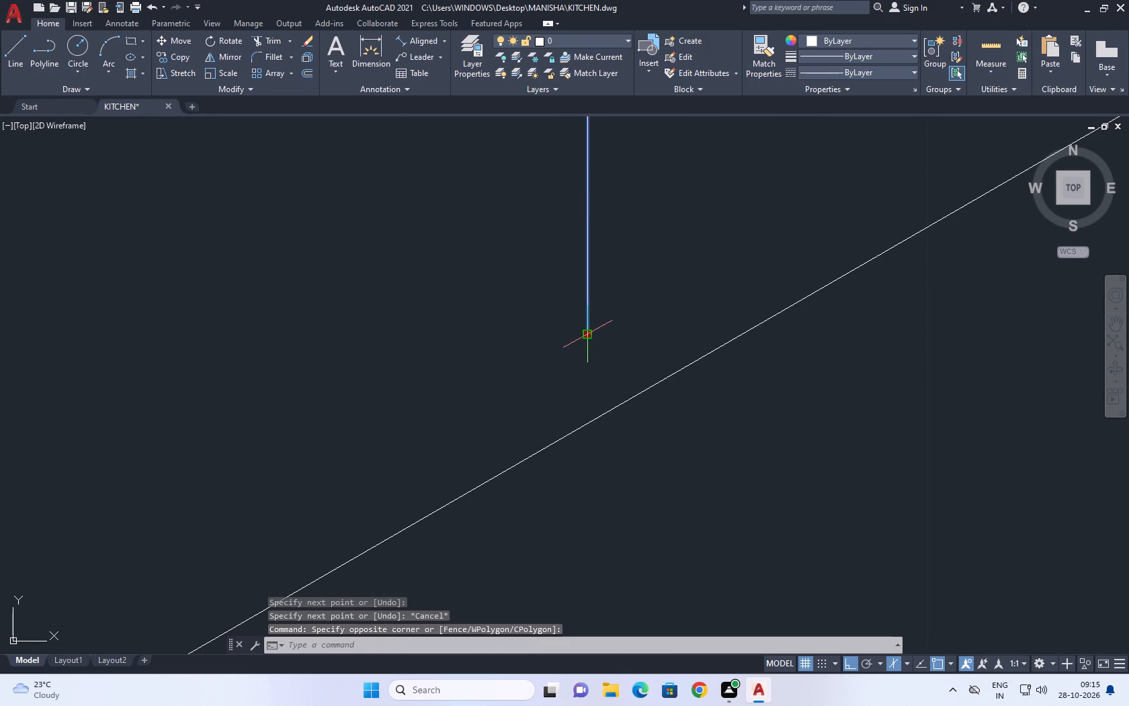
{"action": "left_click", "coordinate": [611, 516]}
{"action": "right_click", "coordinate": [612, 507]}
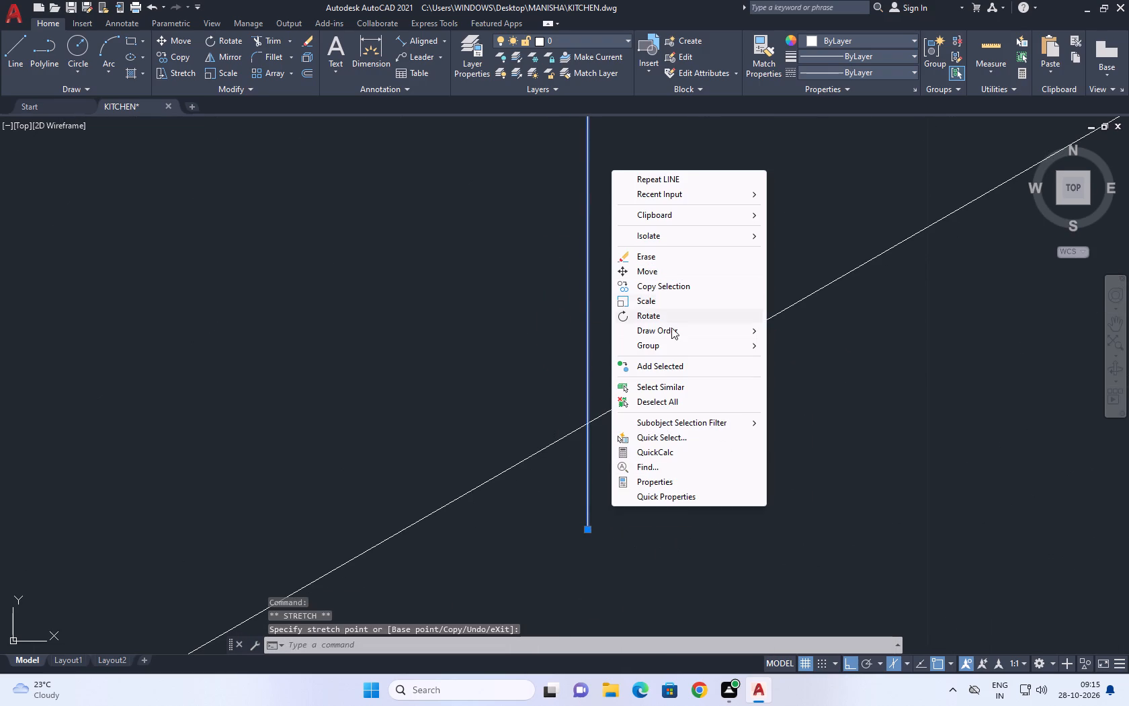
{"action": "left_click", "coordinate": [671, 406]}
Trim the overhanging ends of the vertical edge and the sloping bottom line back to their intersection.
{"action": "left_click", "coordinate": [269, 34]}
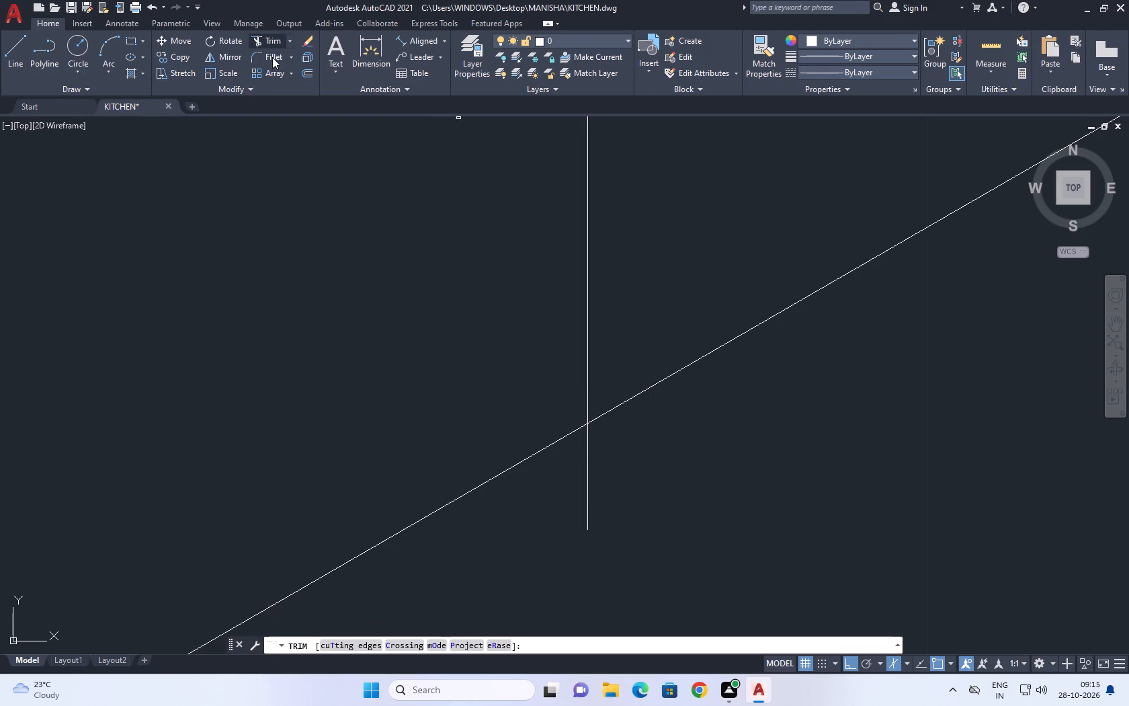
{"action": "left_click_drag", "start_coordinate": [570, 512], "coordinate": [573, 500]}
{"action": "left_click", "coordinate": [657, 326]}
{"action": "right_click", "coordinate": [657, 297]}
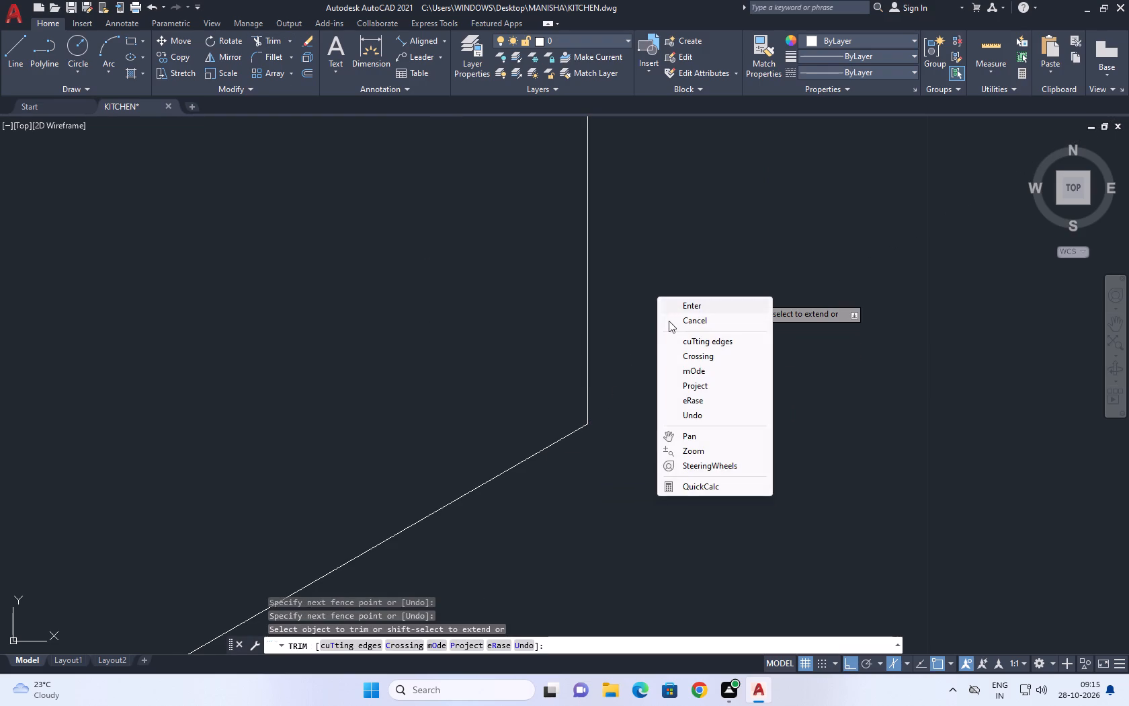
{"action": "left_click", "coordinate": [677, 323]}
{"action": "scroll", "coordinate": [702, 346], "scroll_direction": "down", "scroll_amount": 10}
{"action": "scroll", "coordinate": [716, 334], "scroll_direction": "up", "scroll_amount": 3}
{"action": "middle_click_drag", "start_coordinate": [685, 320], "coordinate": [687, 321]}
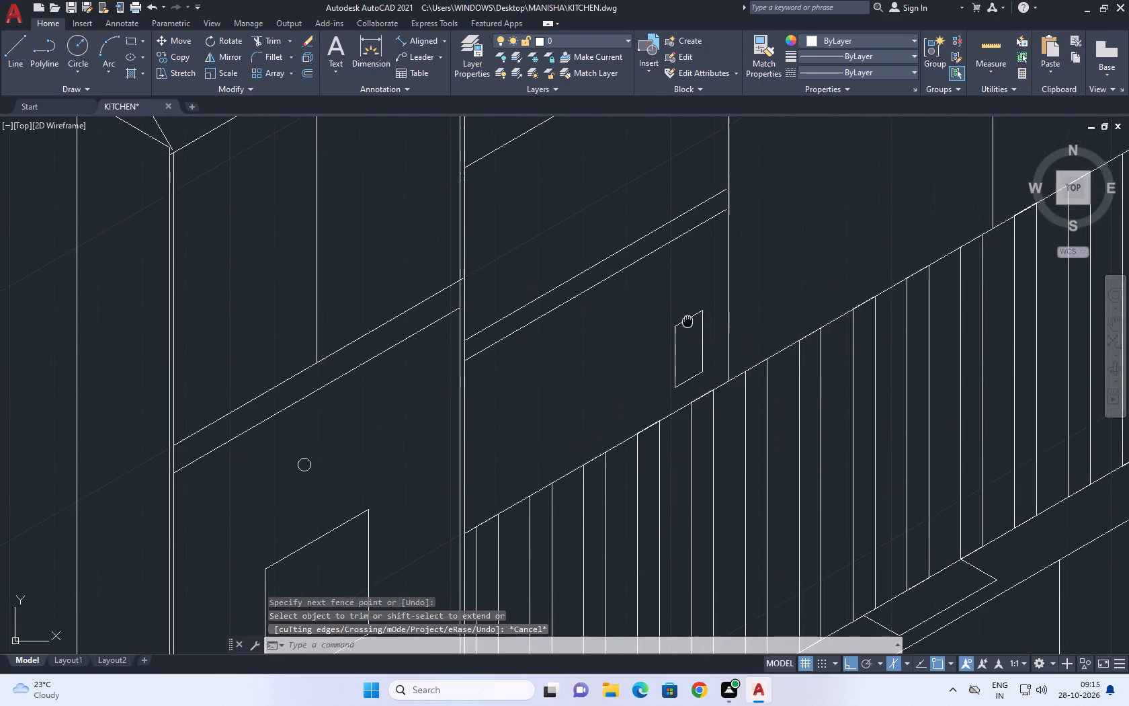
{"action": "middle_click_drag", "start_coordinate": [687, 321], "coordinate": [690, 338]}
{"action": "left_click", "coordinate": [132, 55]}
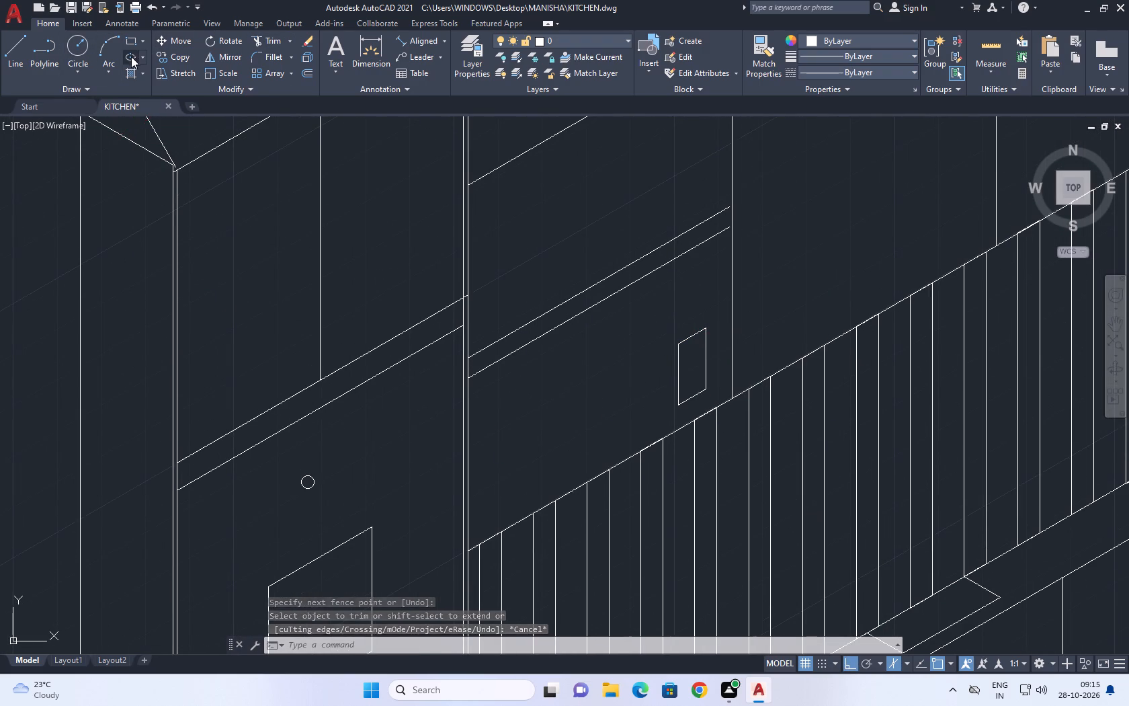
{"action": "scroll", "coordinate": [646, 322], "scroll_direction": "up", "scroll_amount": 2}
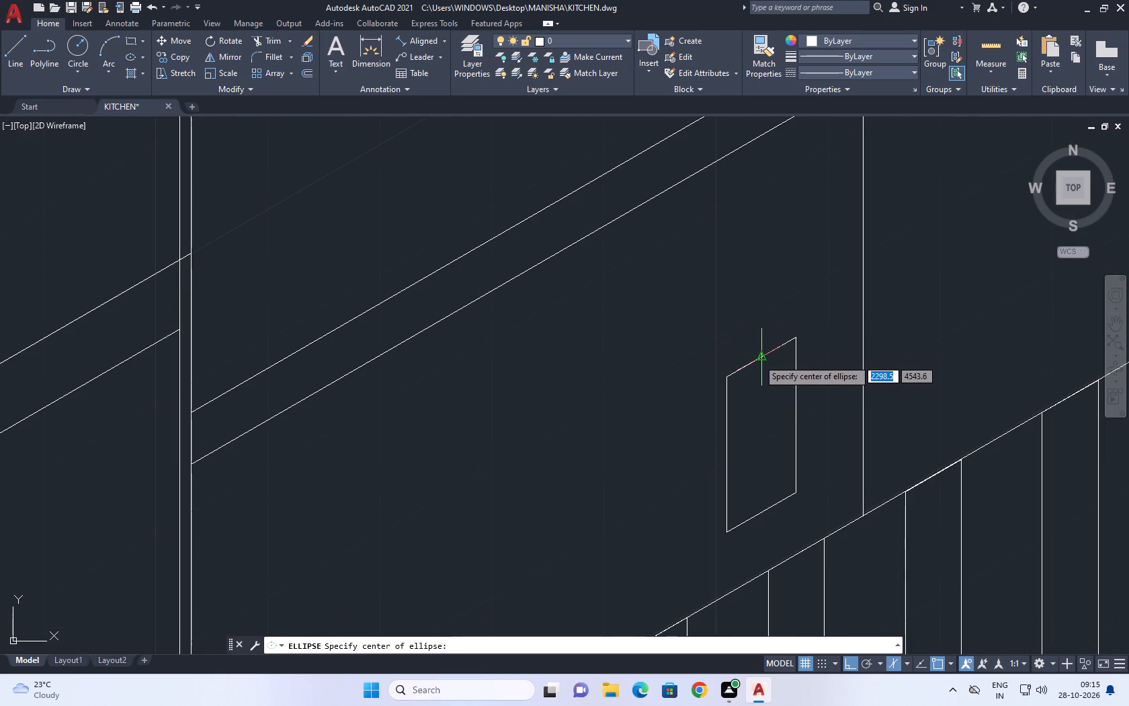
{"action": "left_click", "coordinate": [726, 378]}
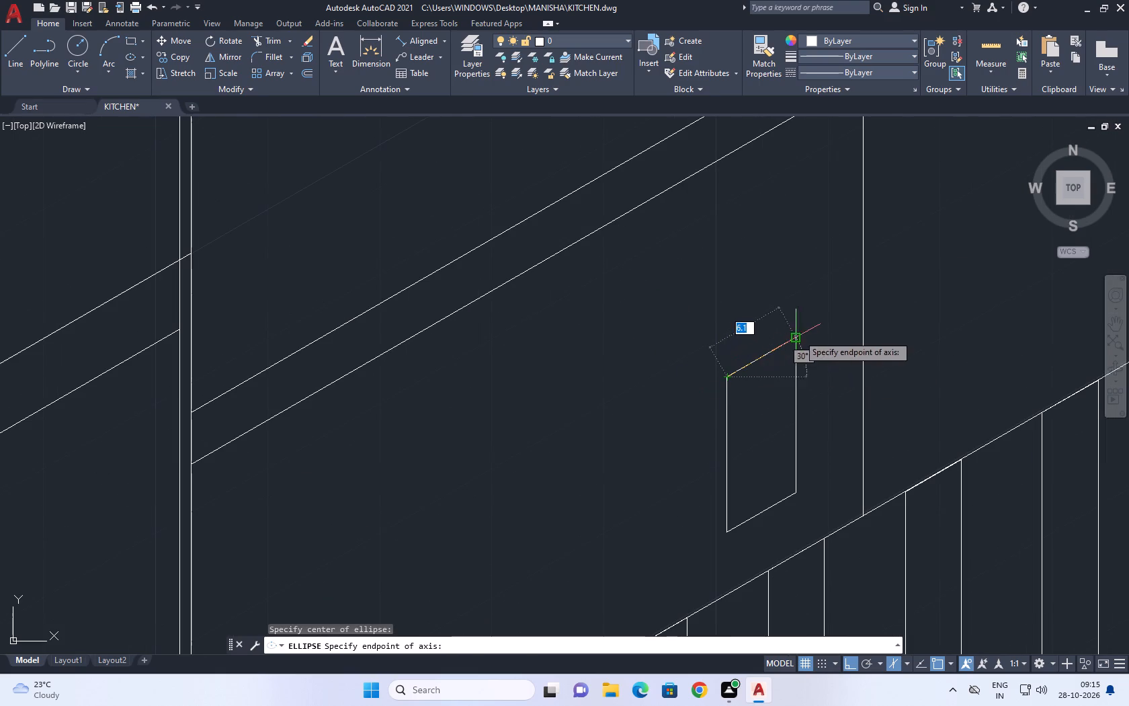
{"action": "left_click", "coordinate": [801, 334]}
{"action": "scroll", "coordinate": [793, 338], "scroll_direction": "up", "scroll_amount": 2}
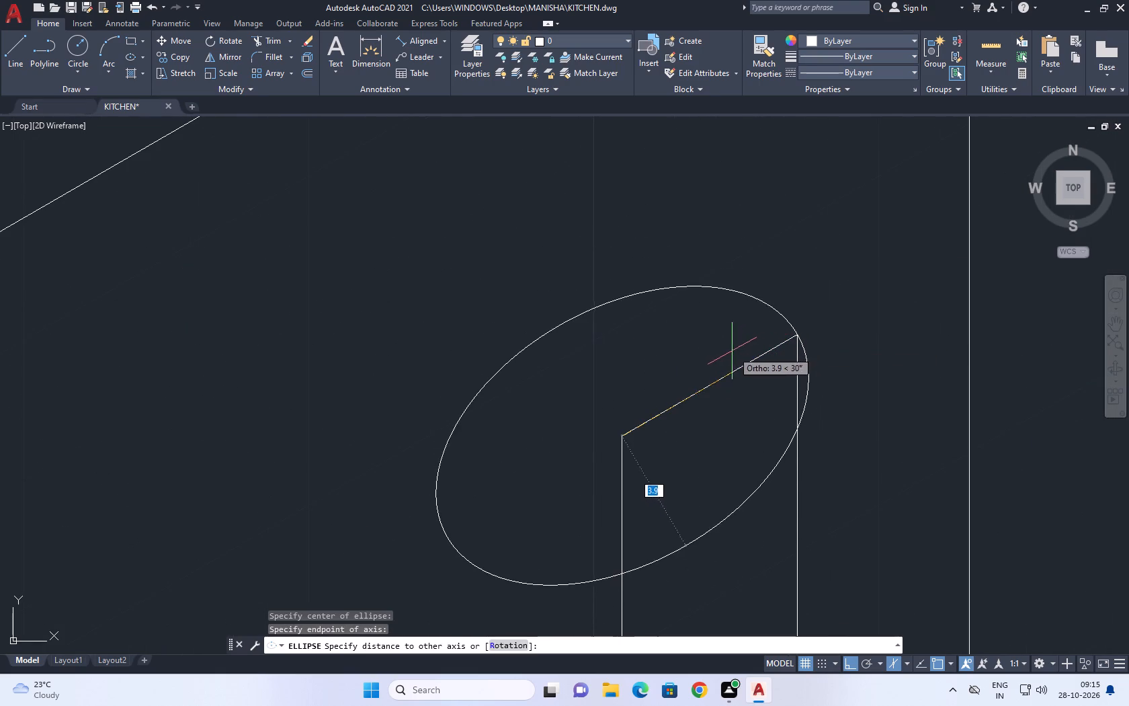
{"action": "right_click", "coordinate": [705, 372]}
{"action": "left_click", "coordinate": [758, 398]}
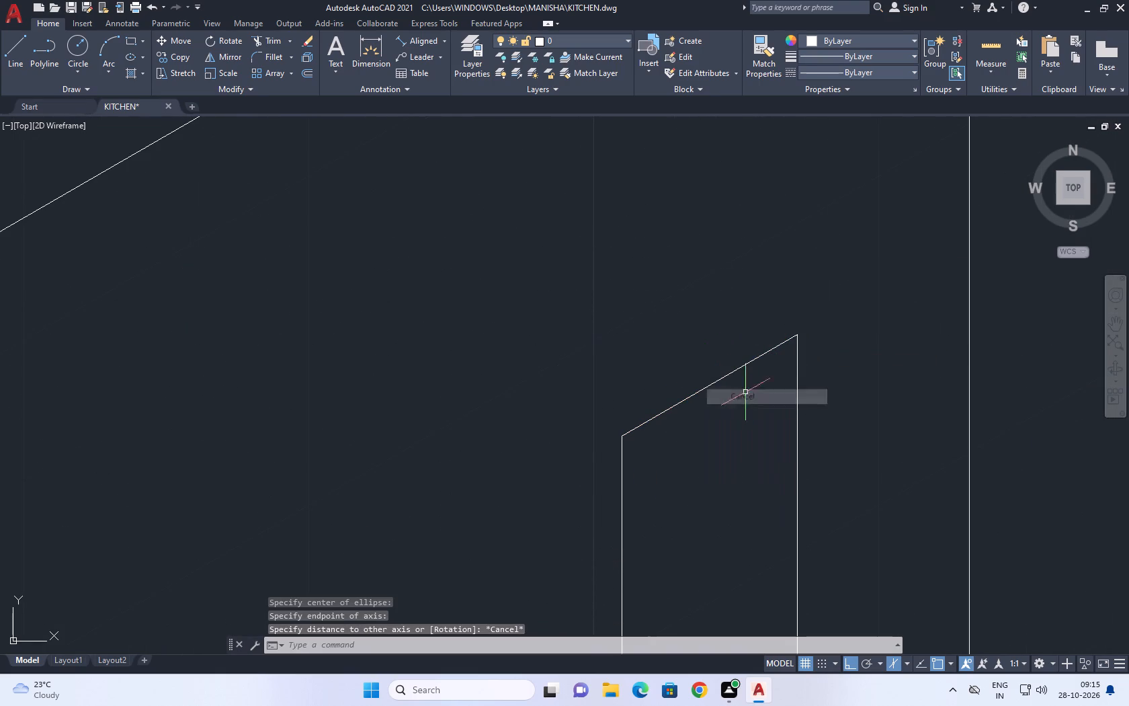
Draw an ellipse centred on the midpoint of the small outline's sloping top edge, with its major axis reaching the right top corner.
{"action": "left_click", "coordinate": [131, 56]}
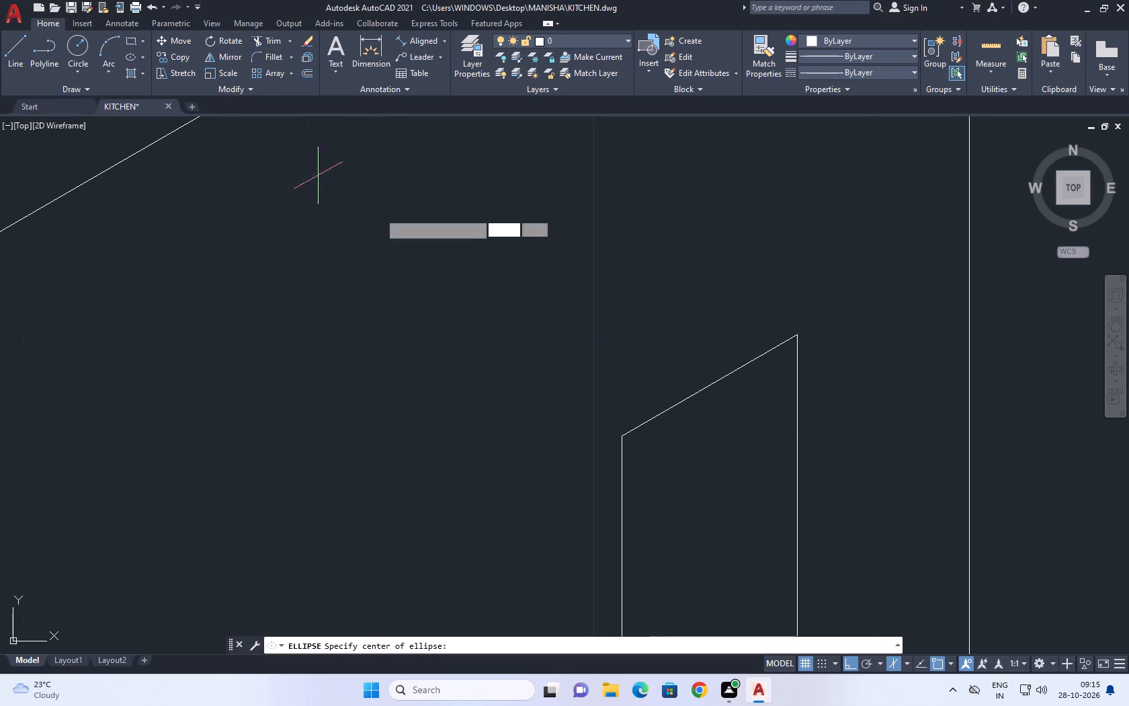
{"action": "left_click_drag", "start_coordinate": [708, 385], "coordinate": [714, 387]}
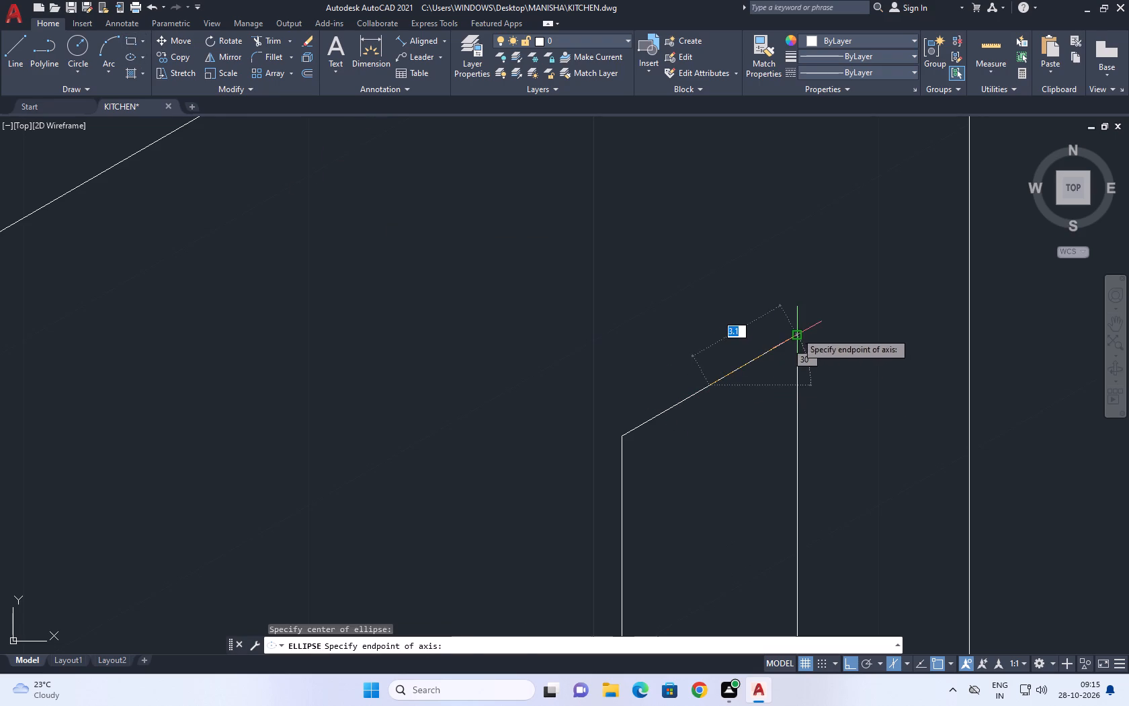
{"action": "left_click", "coordinate": [798, 333]}
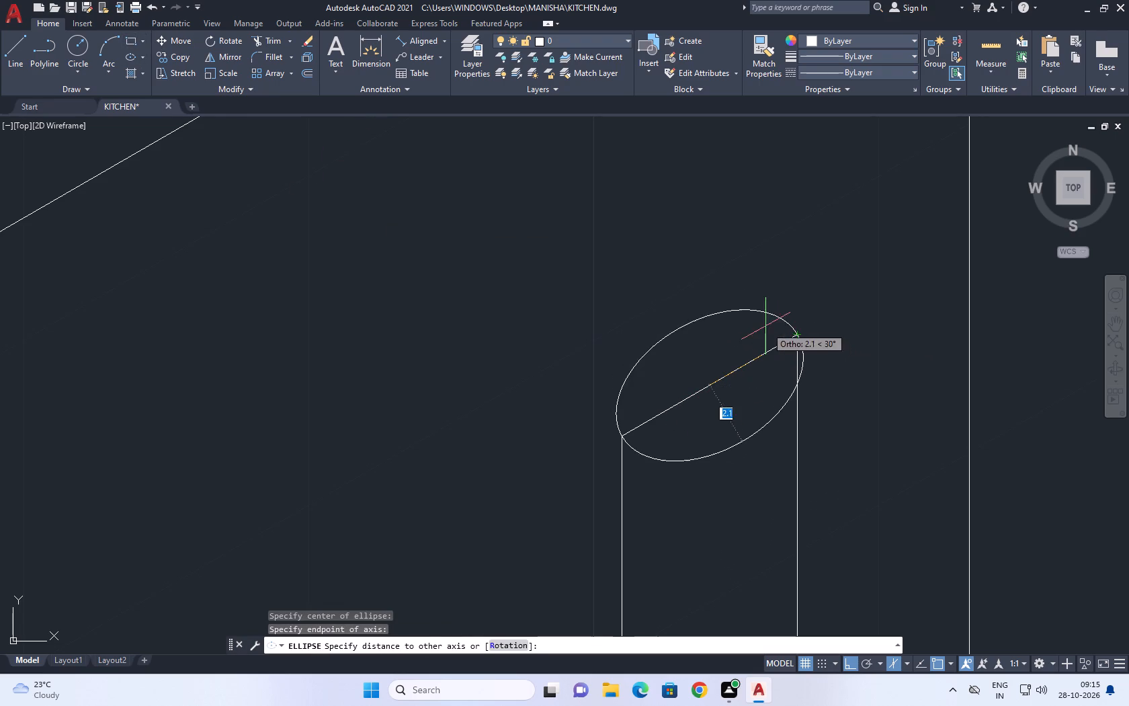
{"action": "left_click", "coordinate": [760, 322]}
{"action": "scroll", "coordinate": [786, 413], "scroll_direction": "down", "scroll_amount": 1}
{"action": "scroll", "coordinate": [780, 420], "scroll_direction": "up", "scroll_amount": 1}
Narrow the ellipse by moving its lower minor-axis point closer to the sloping top edge.
{"action": "left_click", "coordinate": [778, 418]}
{"action": "left_click", "coordinate": [753, 389]}
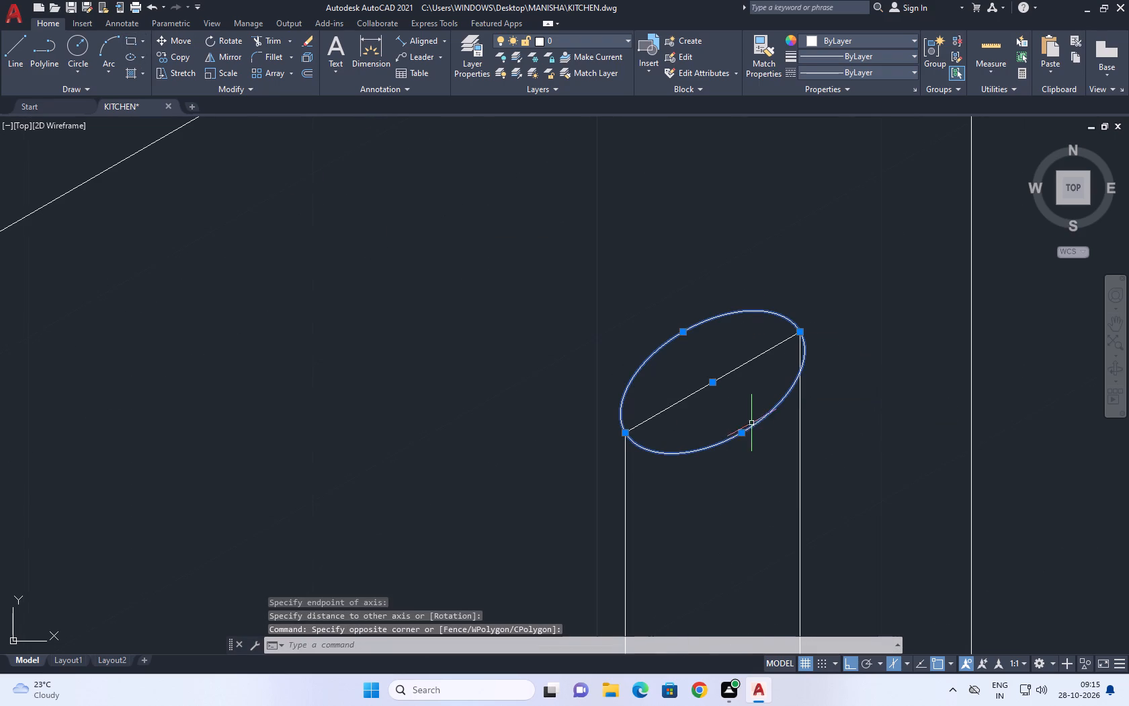
{"action": "left_click", "coordinate": [739, 432]}
{"action": "left_click", "coordinate": [720, 403]}
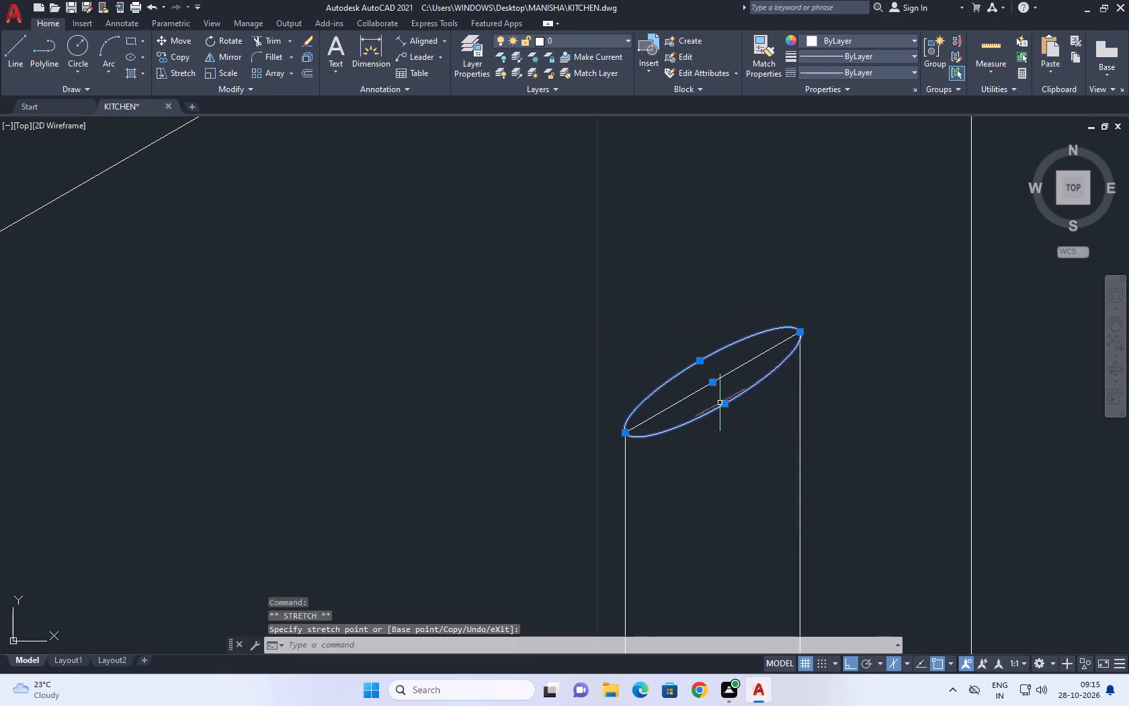
{"action": "scroll", "coordinate": [821, 348], "scroll_direction": "down", "scroll_amount": 3}
{"action": "middle_click_drag", "start_coordinate": [838, 368], "coordinate": [802, 377]}
{"action": "scroll", "coordinate": [773, 368], "scroll_direction": "up", "scroll_amount": 1}
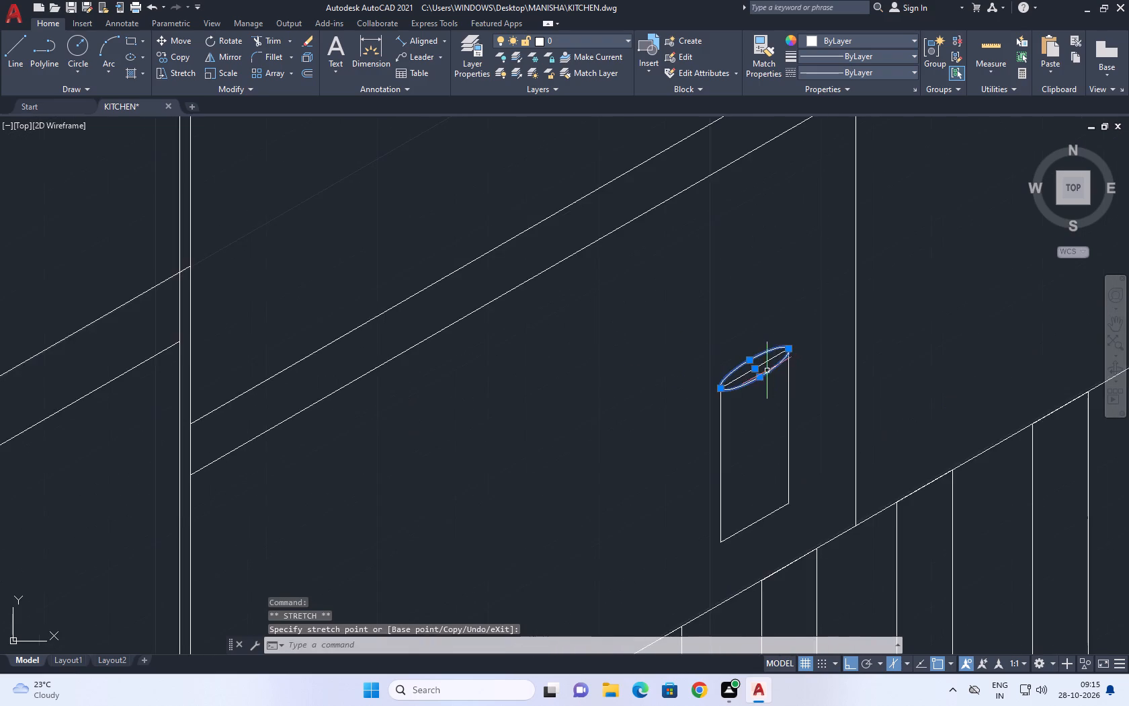
{"action": "scroll", "coordinate": [763, 372], "scroll_direction": "up", "scroll_amount": 2}
{"action": "right_click", "coordinate": [757, 353]}
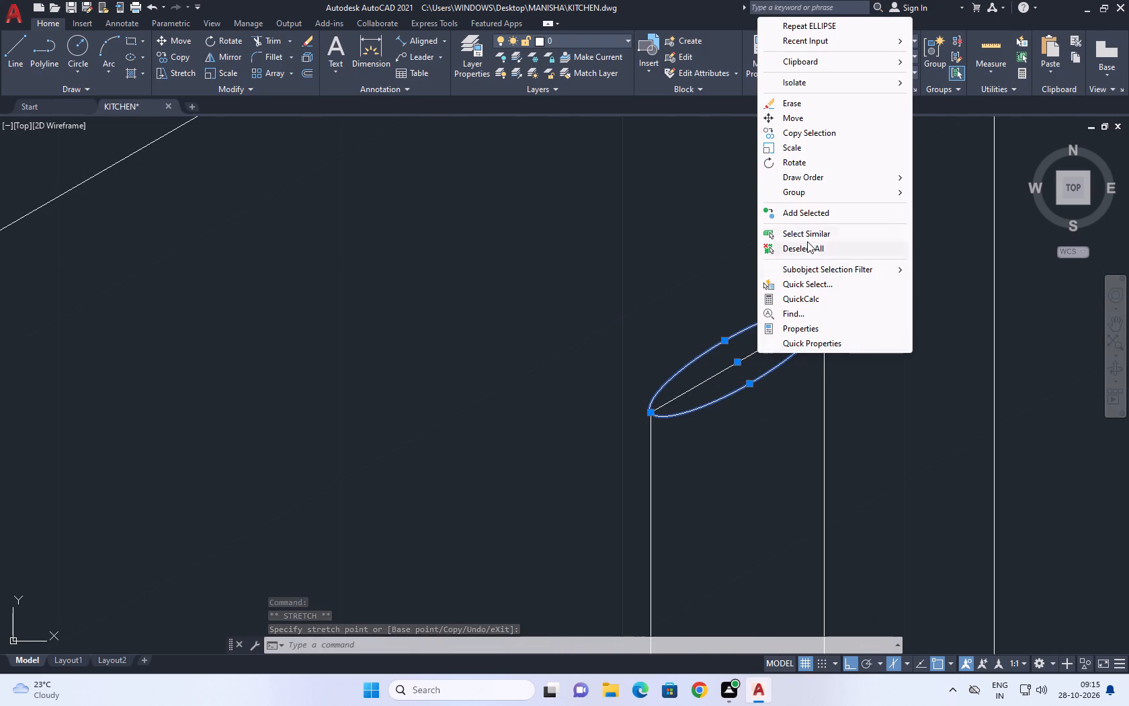
{"action": "left_click", "coordinate": [807, 240]}
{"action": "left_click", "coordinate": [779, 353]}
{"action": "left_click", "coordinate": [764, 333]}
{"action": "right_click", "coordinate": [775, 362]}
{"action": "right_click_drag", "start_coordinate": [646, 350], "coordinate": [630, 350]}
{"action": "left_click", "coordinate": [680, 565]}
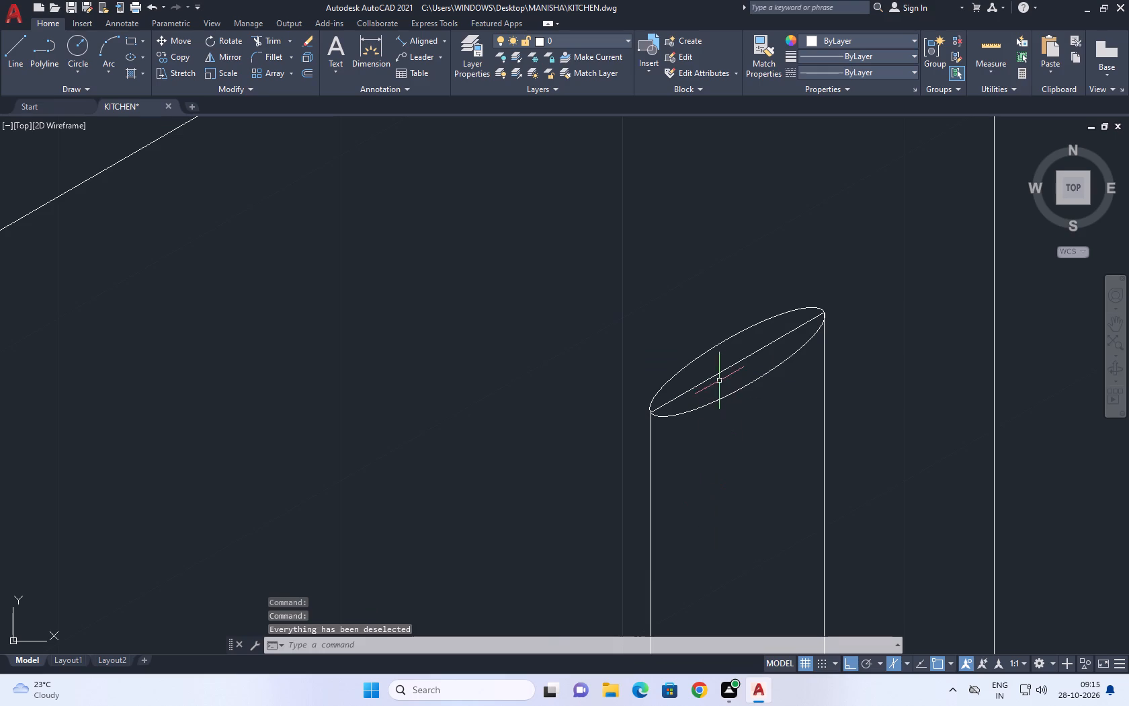
Erase the sloping top edge line that runs through the inside of the ellipse.
{"action": "left_click", "coordinate": [719, 381]}
{"action": "left_click", "coordinate": [709, 370]}
{"action": "right_click", "coordinate": [714, 241]}
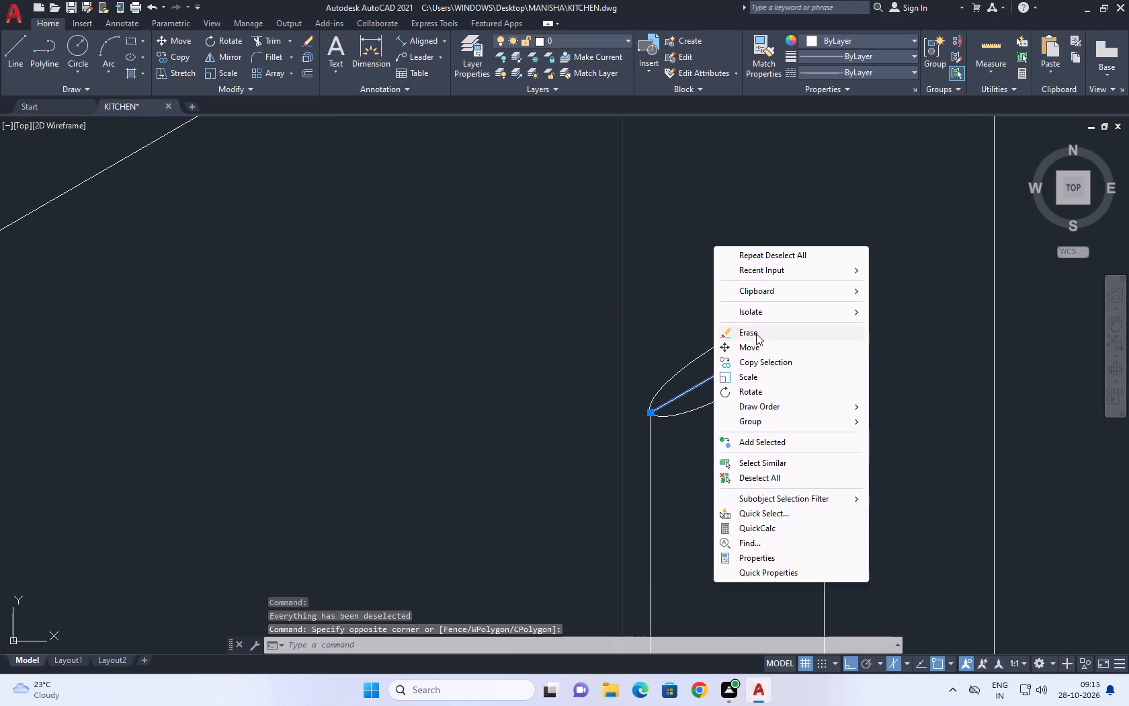
{"action": "left_click", "coordinate": [757, 332]}
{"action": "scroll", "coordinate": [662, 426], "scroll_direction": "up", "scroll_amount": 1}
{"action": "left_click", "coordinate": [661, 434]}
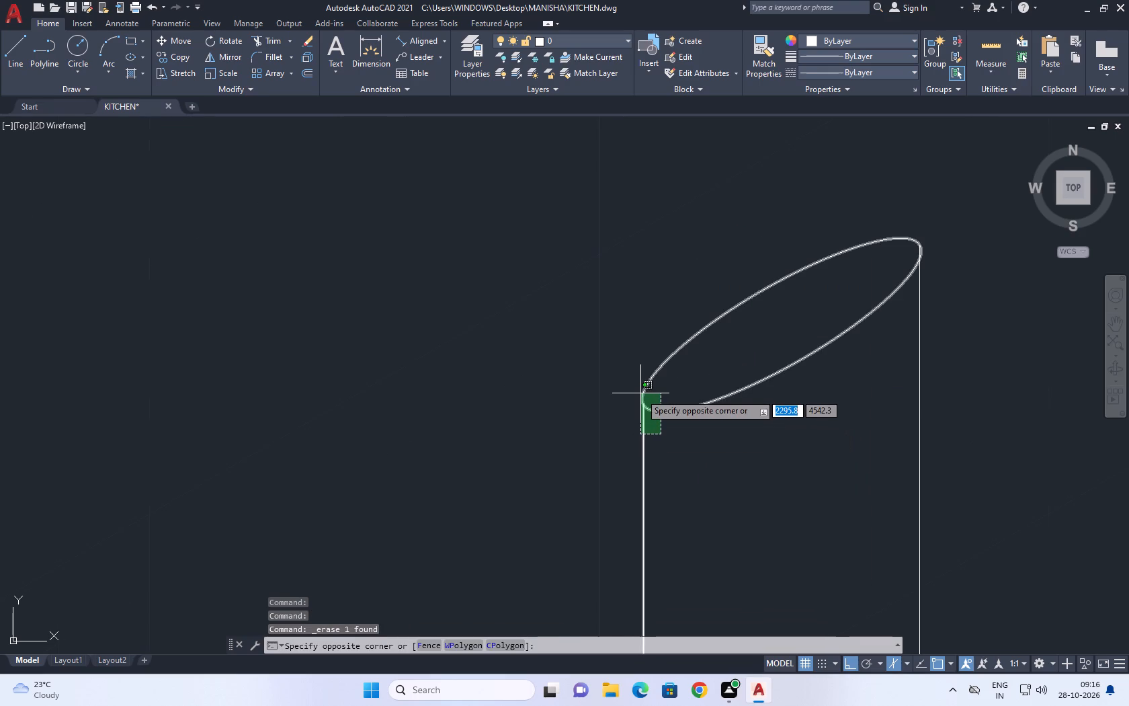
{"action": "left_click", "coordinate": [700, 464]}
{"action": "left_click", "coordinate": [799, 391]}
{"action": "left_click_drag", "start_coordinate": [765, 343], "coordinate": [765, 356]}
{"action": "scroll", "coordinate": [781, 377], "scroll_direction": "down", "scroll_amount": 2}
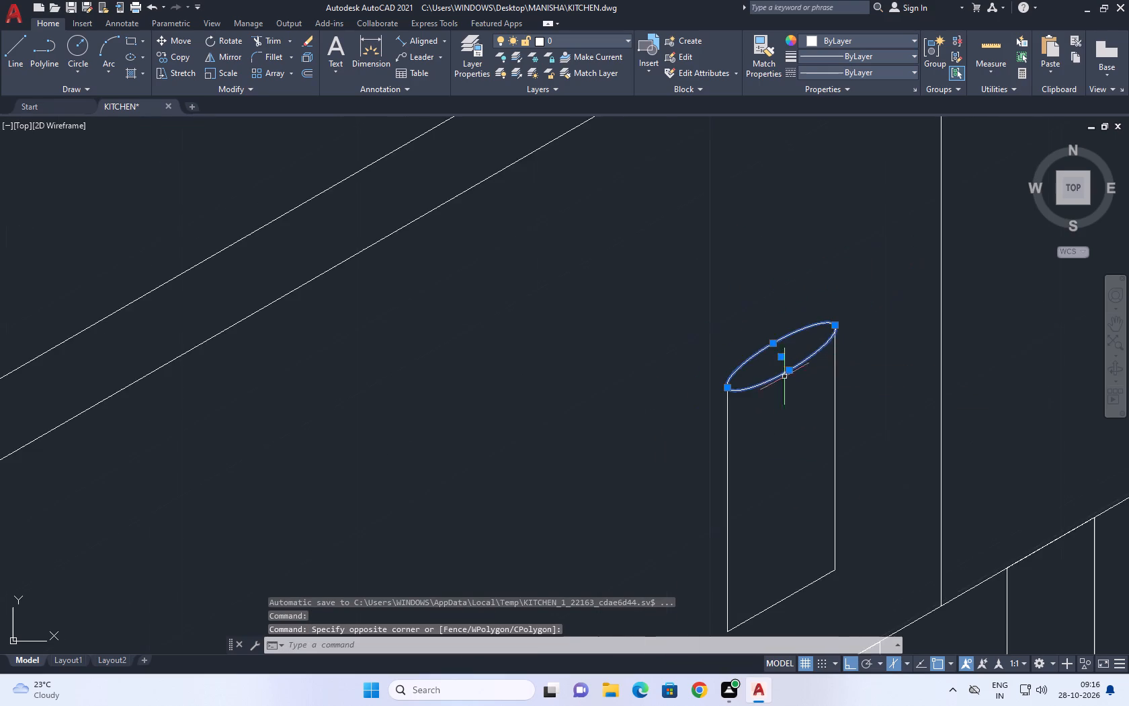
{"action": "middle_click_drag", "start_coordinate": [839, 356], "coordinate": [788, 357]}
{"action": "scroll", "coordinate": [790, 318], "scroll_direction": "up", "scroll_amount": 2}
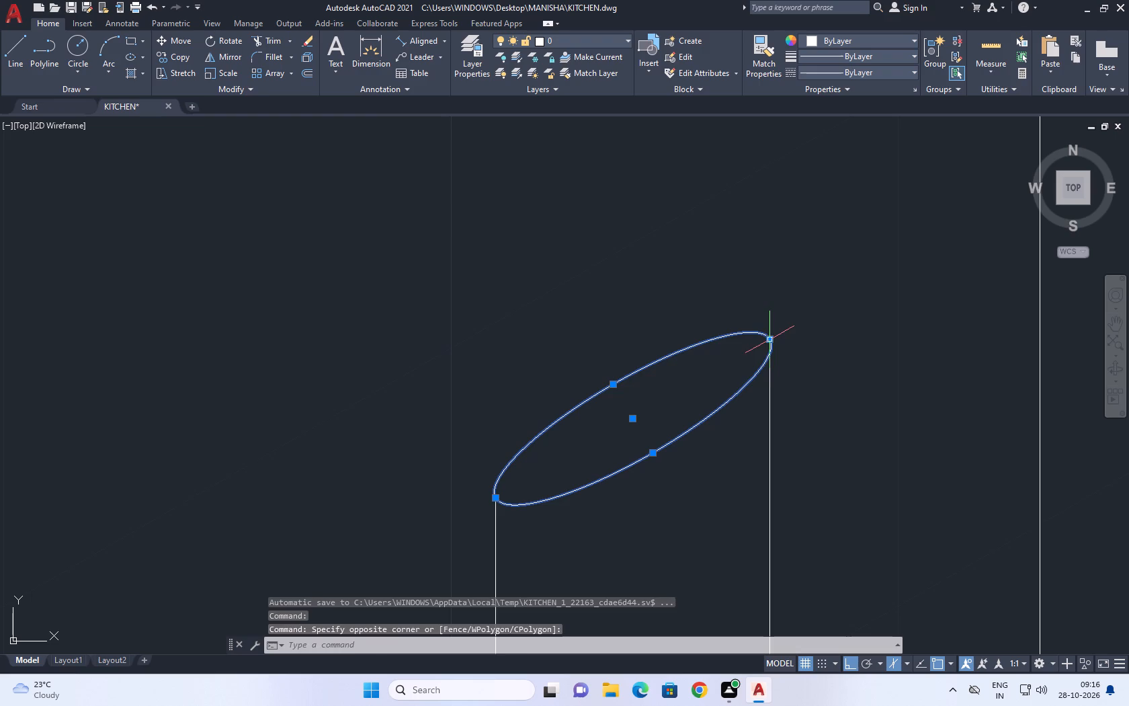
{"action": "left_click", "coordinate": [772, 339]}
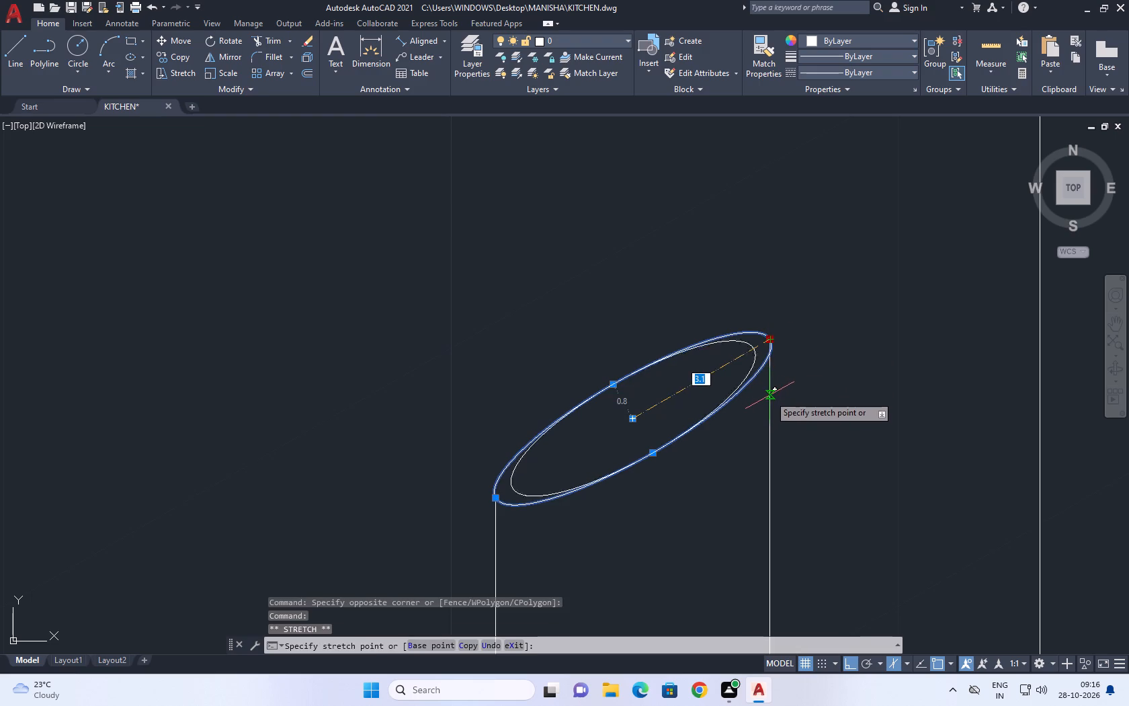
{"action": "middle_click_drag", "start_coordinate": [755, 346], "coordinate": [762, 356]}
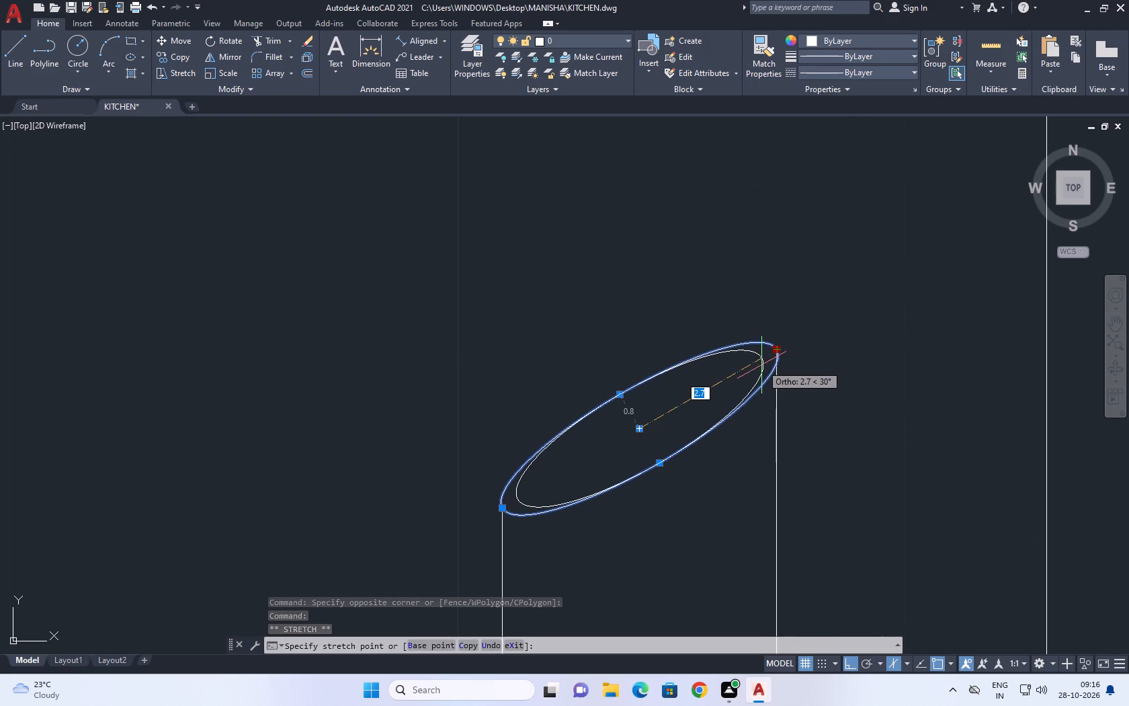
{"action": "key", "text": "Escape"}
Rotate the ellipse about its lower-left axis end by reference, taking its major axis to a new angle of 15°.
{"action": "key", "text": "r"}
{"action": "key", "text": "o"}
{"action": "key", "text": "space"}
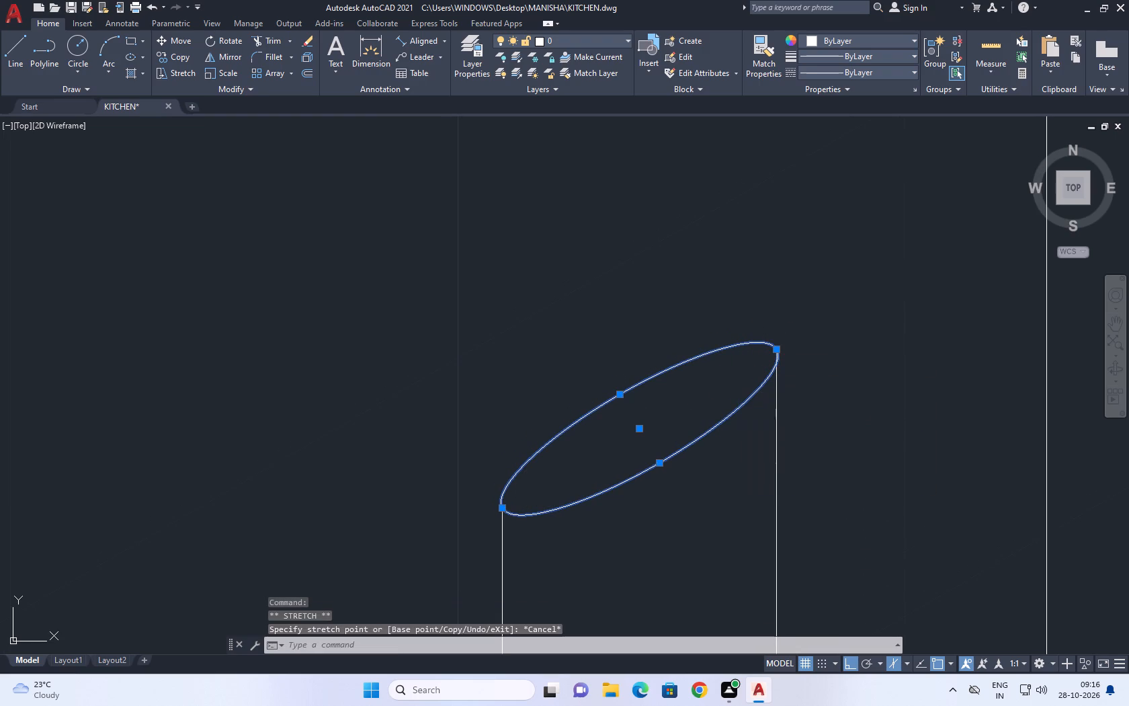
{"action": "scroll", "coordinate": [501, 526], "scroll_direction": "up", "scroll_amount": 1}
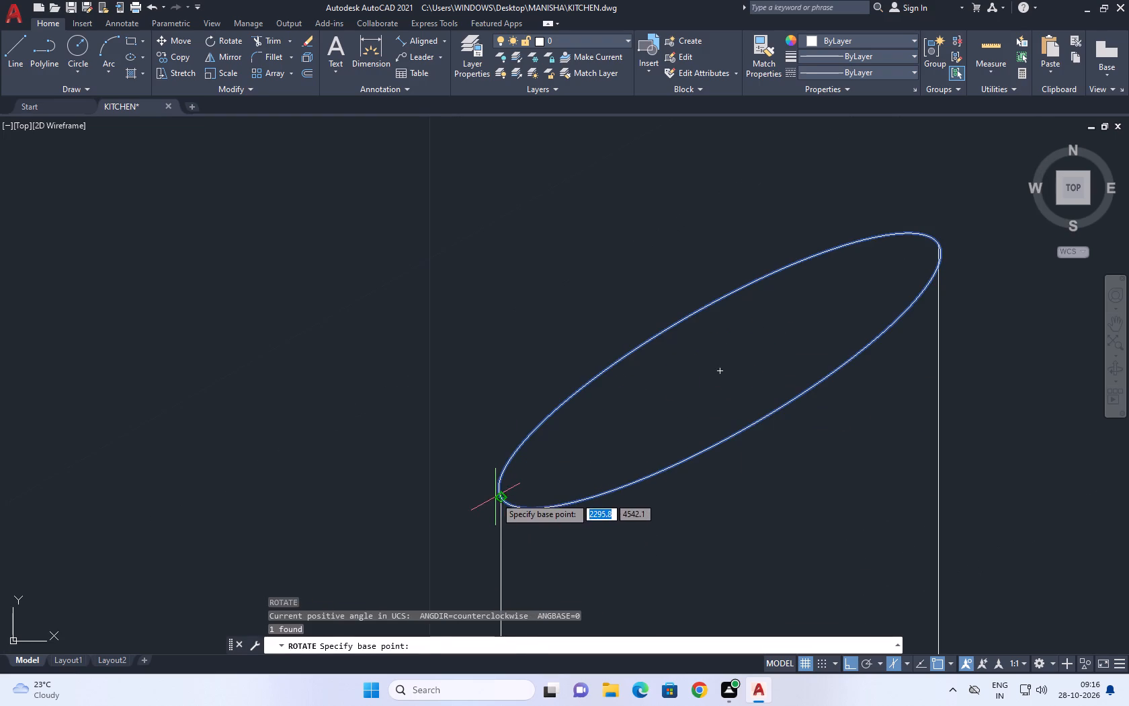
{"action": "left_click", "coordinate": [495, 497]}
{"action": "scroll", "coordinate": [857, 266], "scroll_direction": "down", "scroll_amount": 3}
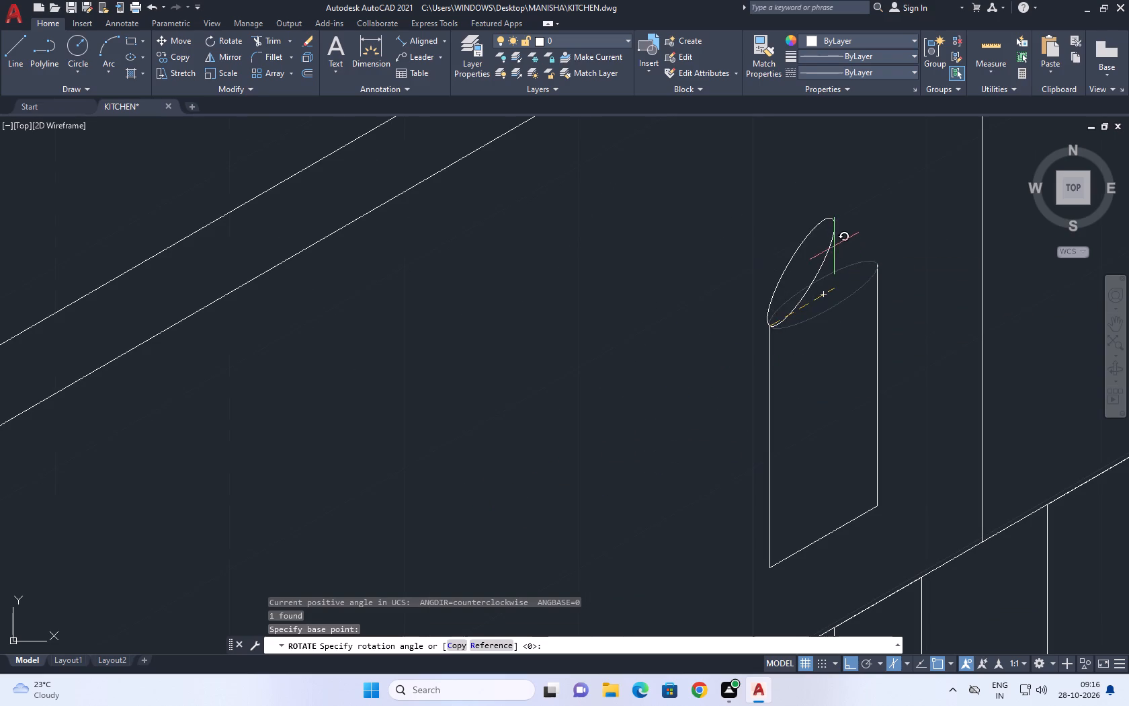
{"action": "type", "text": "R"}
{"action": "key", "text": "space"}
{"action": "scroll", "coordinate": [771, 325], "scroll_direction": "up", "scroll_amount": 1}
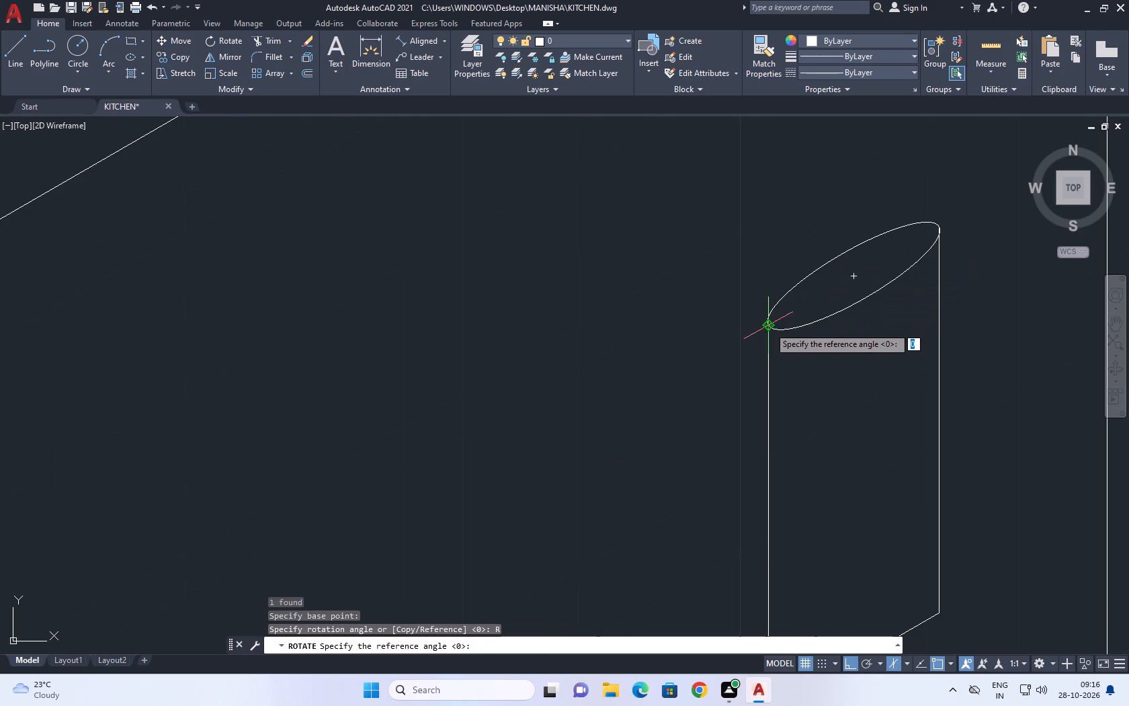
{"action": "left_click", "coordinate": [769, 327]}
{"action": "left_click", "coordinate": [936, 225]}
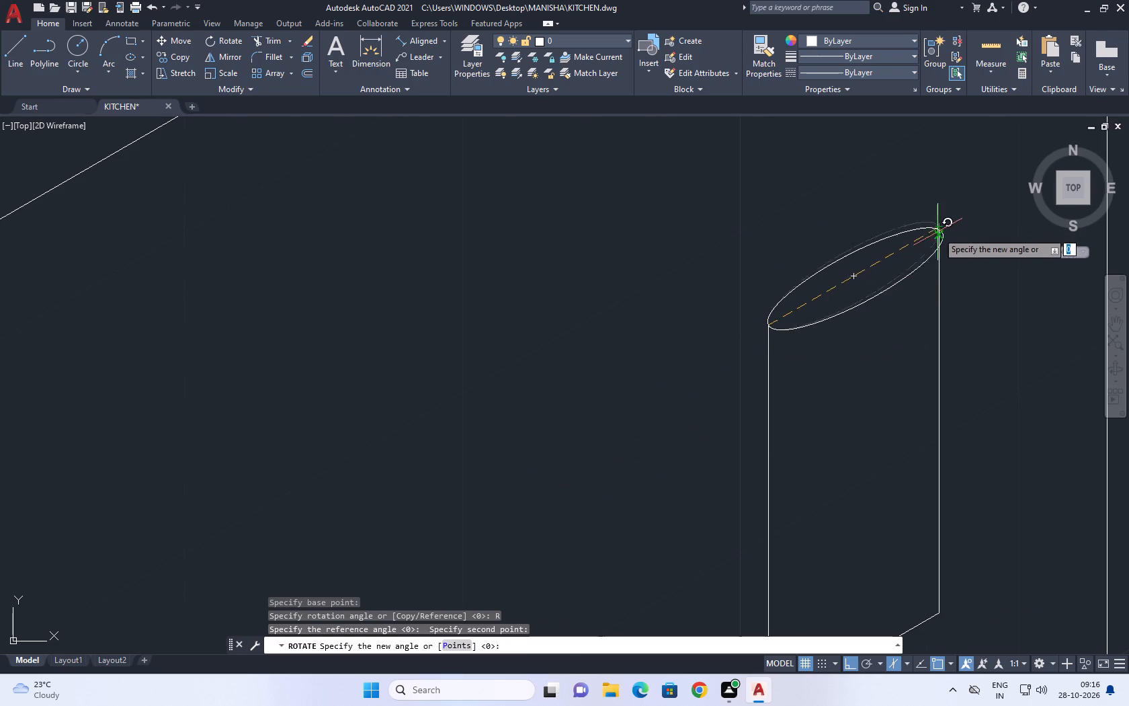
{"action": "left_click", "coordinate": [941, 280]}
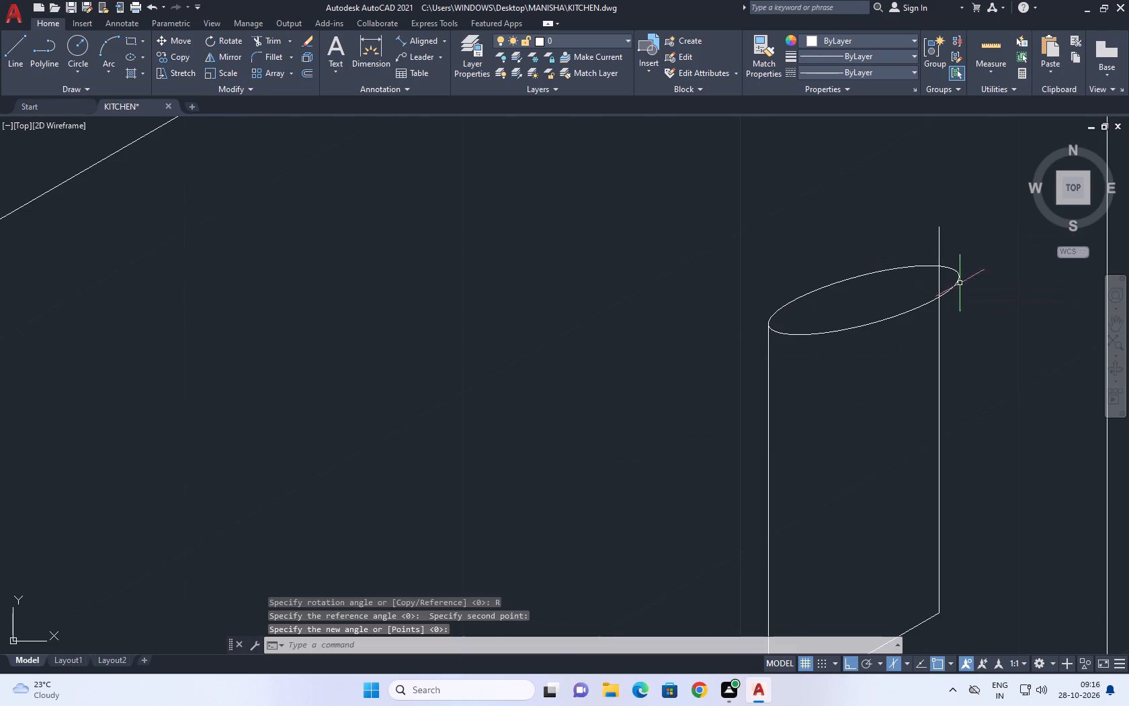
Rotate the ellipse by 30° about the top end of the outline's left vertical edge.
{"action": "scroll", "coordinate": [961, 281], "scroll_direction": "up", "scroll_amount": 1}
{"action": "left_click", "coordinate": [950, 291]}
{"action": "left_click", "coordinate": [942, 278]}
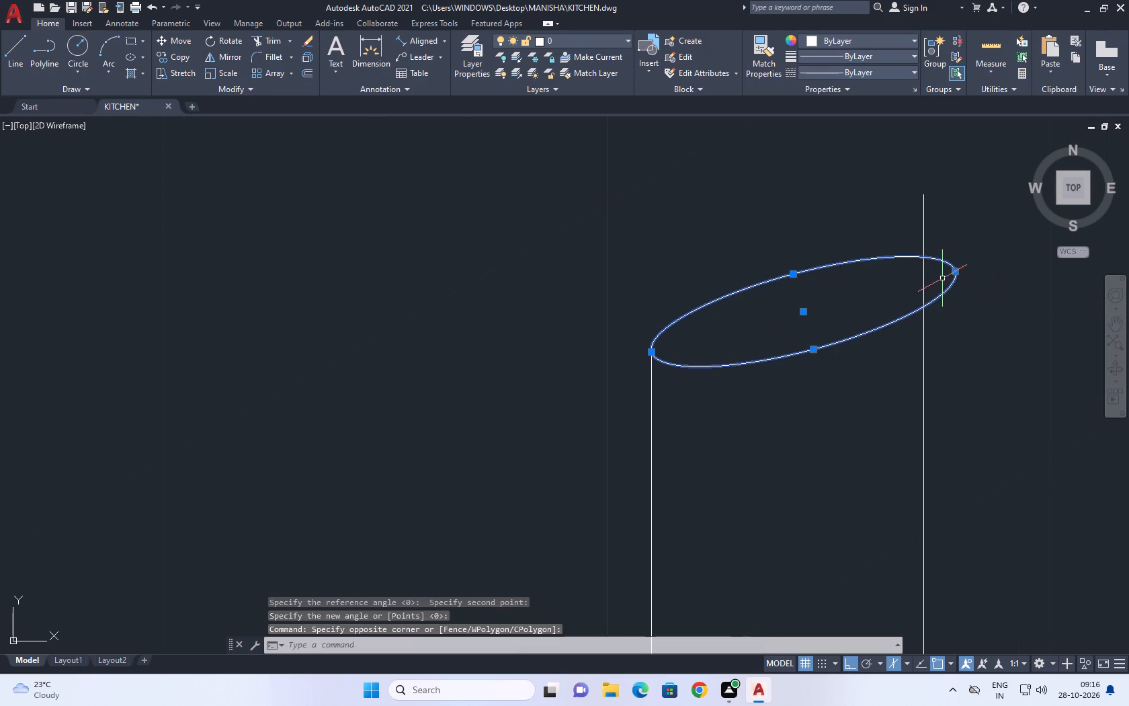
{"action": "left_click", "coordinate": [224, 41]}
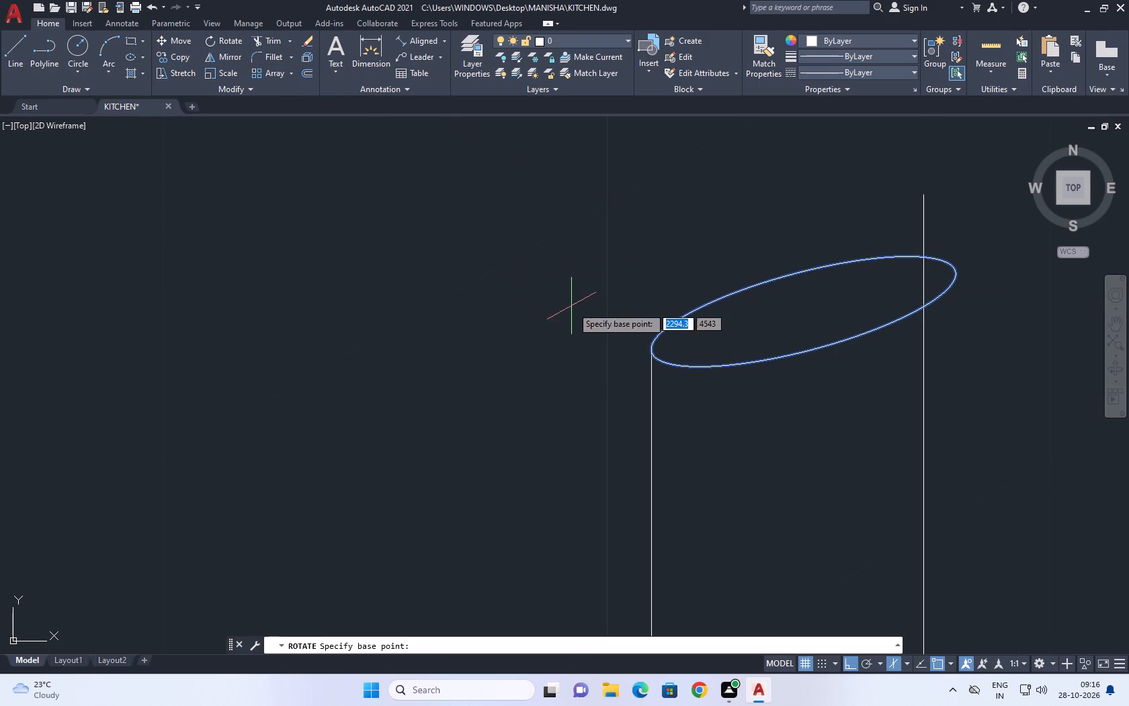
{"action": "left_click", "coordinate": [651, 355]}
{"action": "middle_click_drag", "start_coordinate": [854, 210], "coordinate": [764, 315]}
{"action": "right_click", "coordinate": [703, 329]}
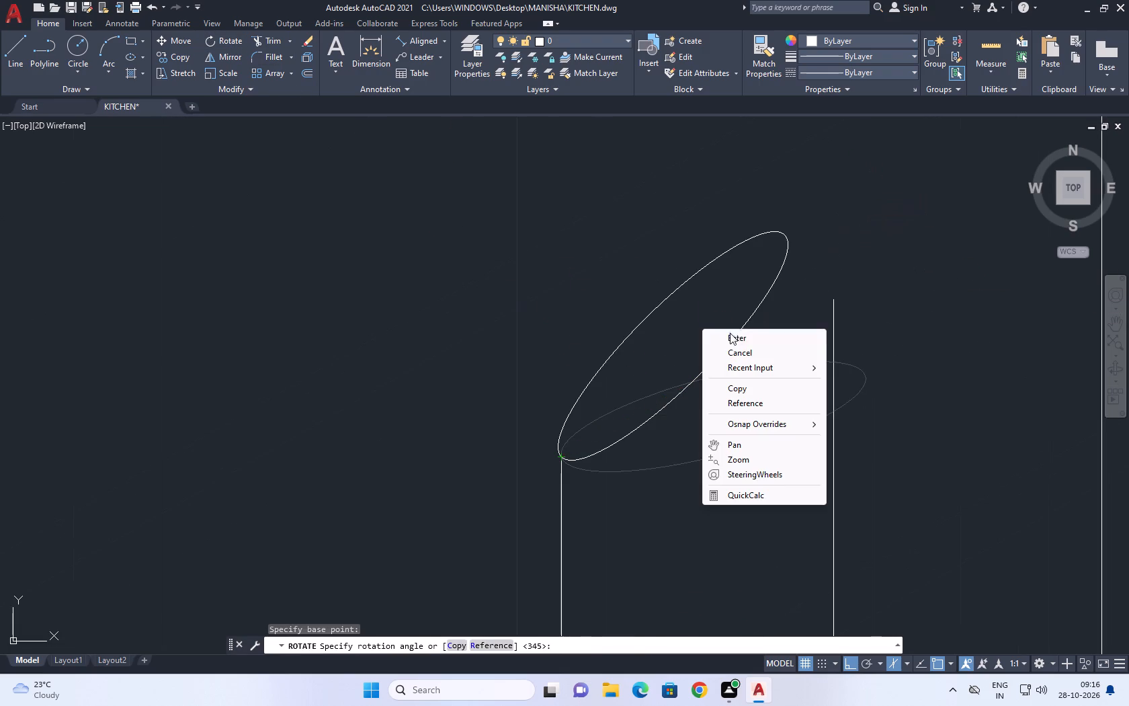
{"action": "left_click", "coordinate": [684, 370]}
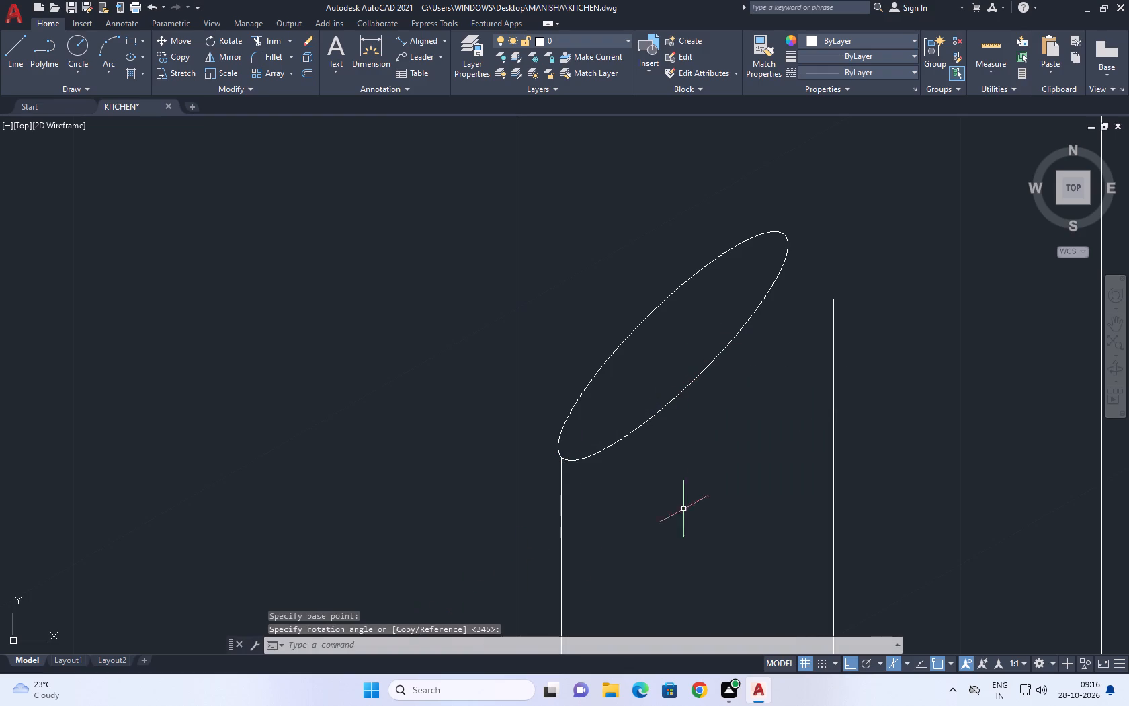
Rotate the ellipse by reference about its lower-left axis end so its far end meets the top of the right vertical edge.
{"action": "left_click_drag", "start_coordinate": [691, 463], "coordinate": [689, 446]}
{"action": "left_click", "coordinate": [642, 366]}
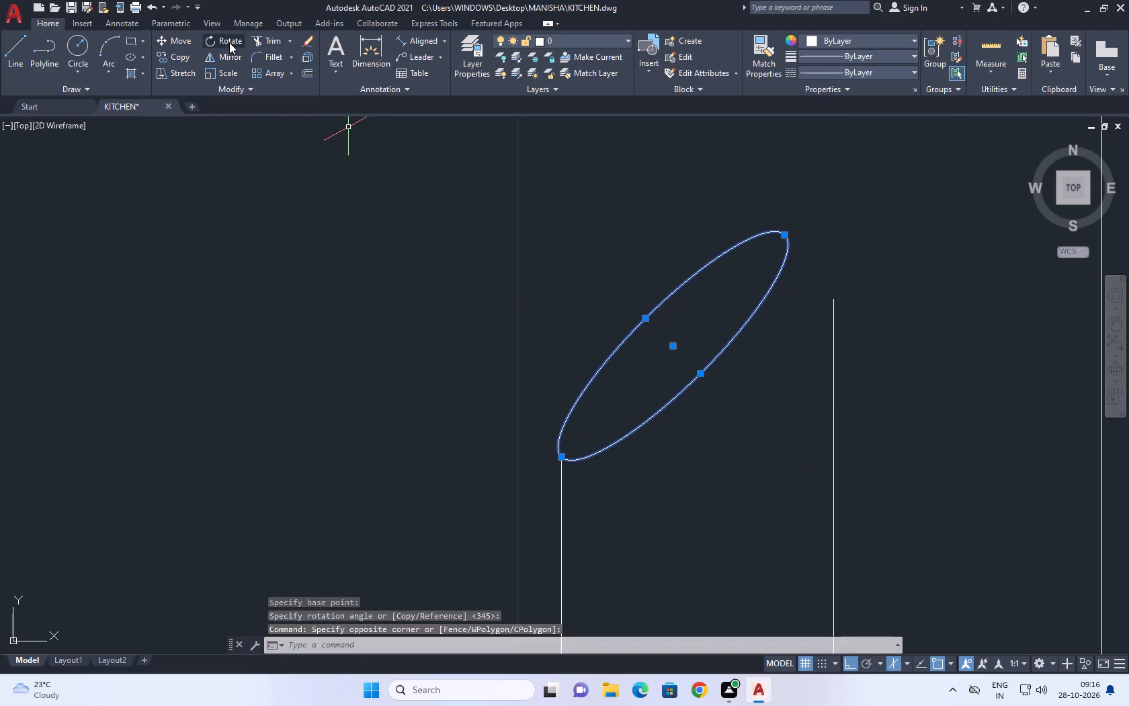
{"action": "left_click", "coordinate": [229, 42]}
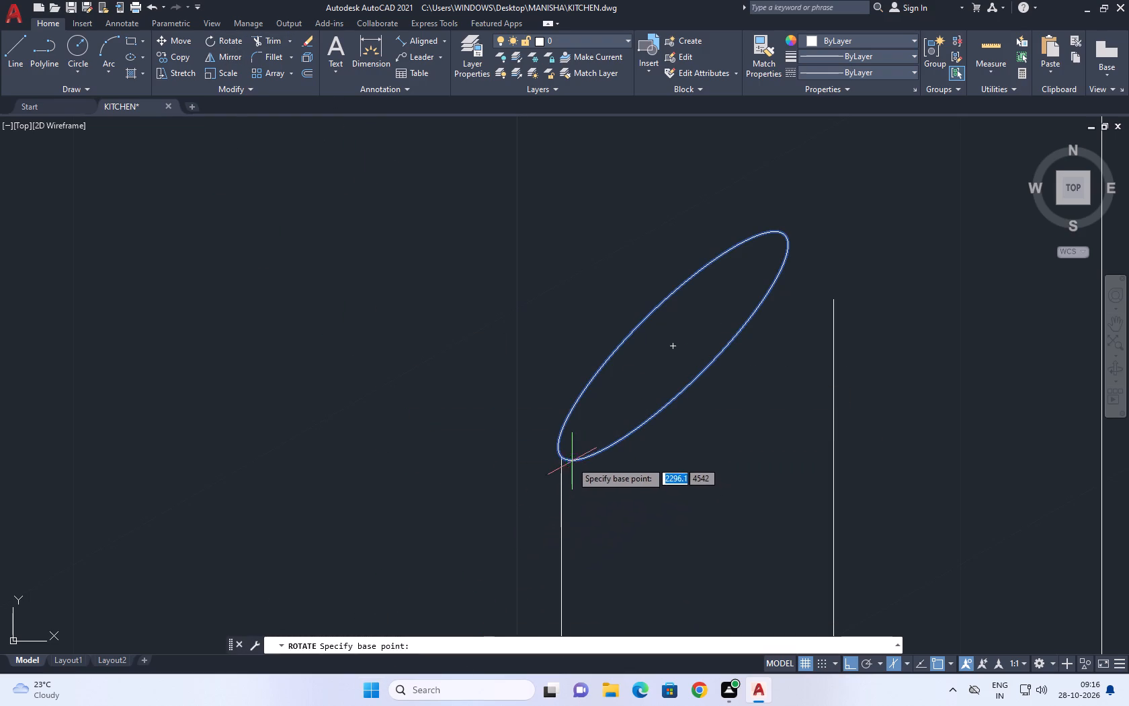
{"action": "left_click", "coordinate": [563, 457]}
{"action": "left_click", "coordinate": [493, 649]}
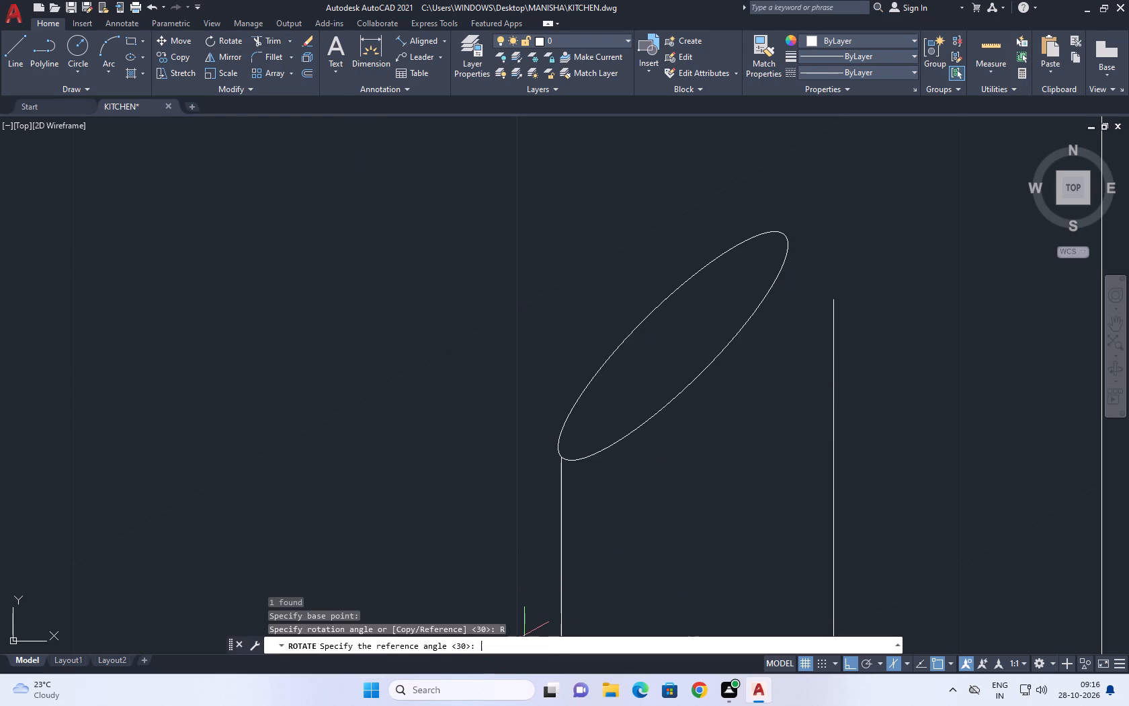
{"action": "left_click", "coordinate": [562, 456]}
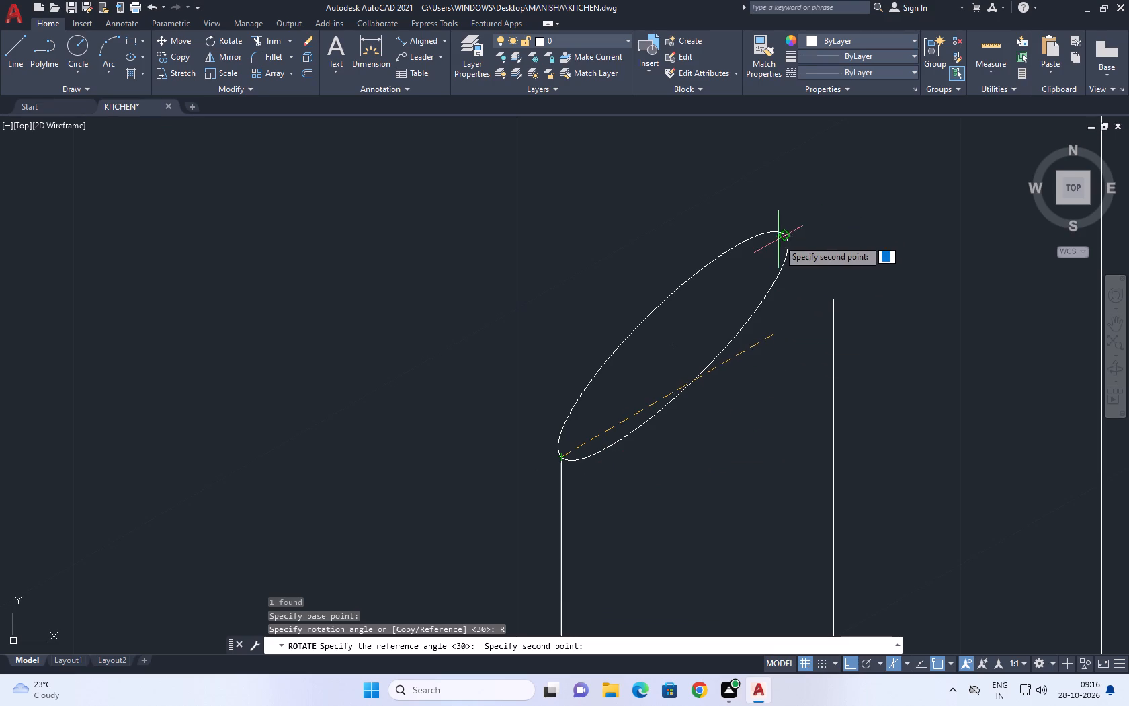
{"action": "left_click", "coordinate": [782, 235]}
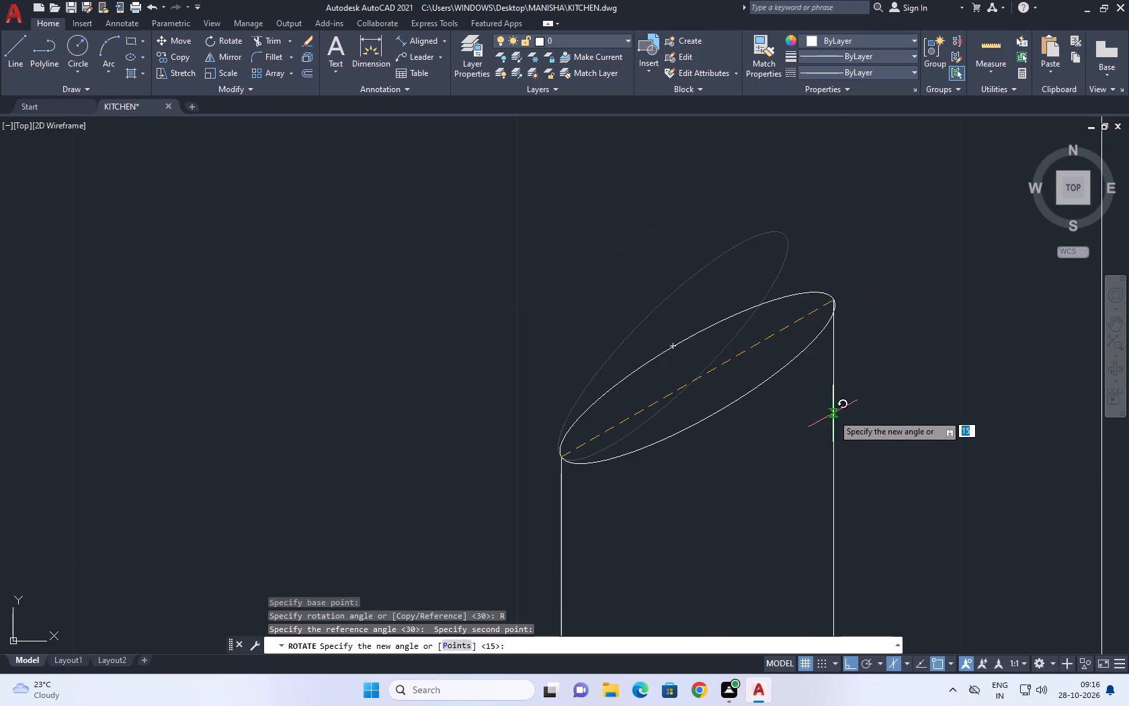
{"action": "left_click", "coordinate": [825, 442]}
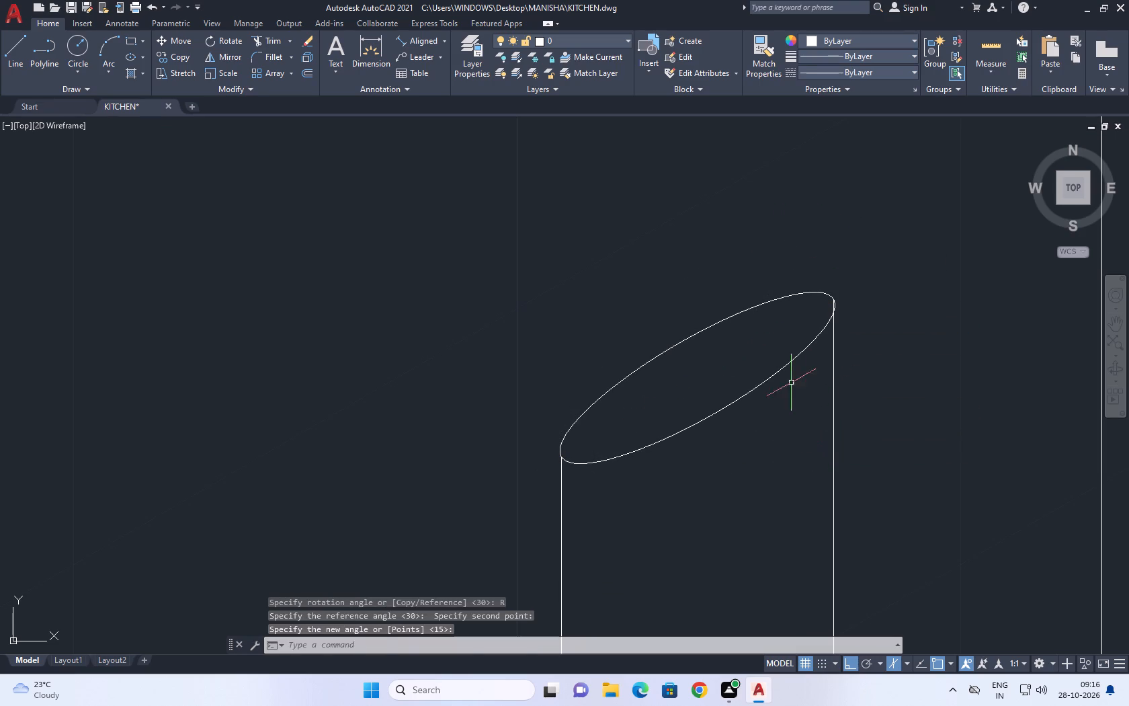
Erase the ellipse on top of the small outline.
{"action": "left_click_drag", "start_coordinate": [746, 368], "coordinate": [736, 369]}
{"action": "left_click_drag", "start_coordinate": [696, 444], "coordinate": [685, 454]}
{"action": "key", "text": "Delete"}
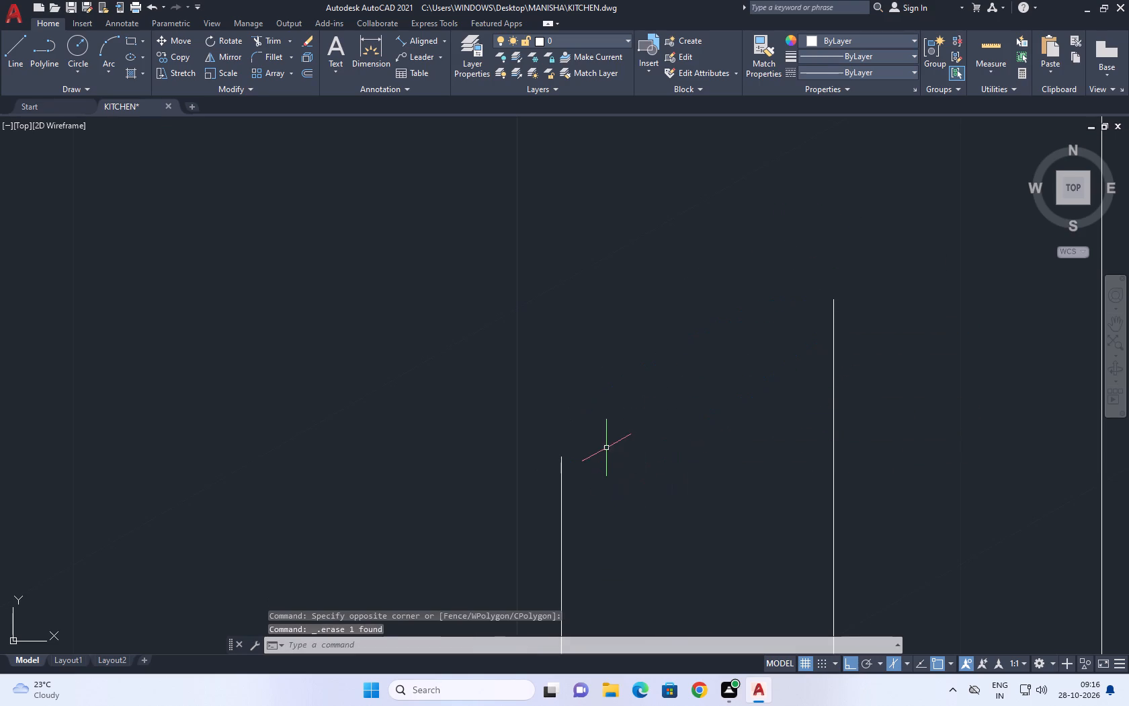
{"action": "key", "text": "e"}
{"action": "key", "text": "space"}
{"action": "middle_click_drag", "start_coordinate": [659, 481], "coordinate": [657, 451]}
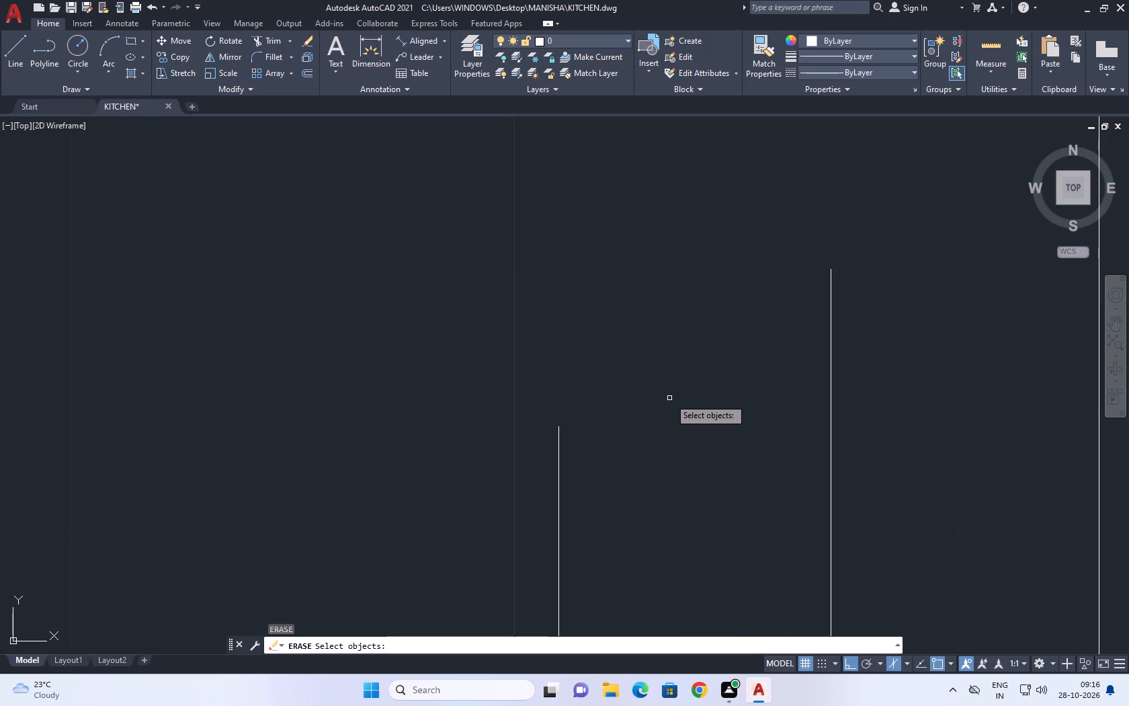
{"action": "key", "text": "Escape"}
Draw a smaller ellipse inside the outline, its major axis running at 30° to the right vertical edge and its half-width about 0.7.
{"action": "key", "text": "e"}
{"action": "key", "text": "l"}
{"action": "key", "text": "space"}
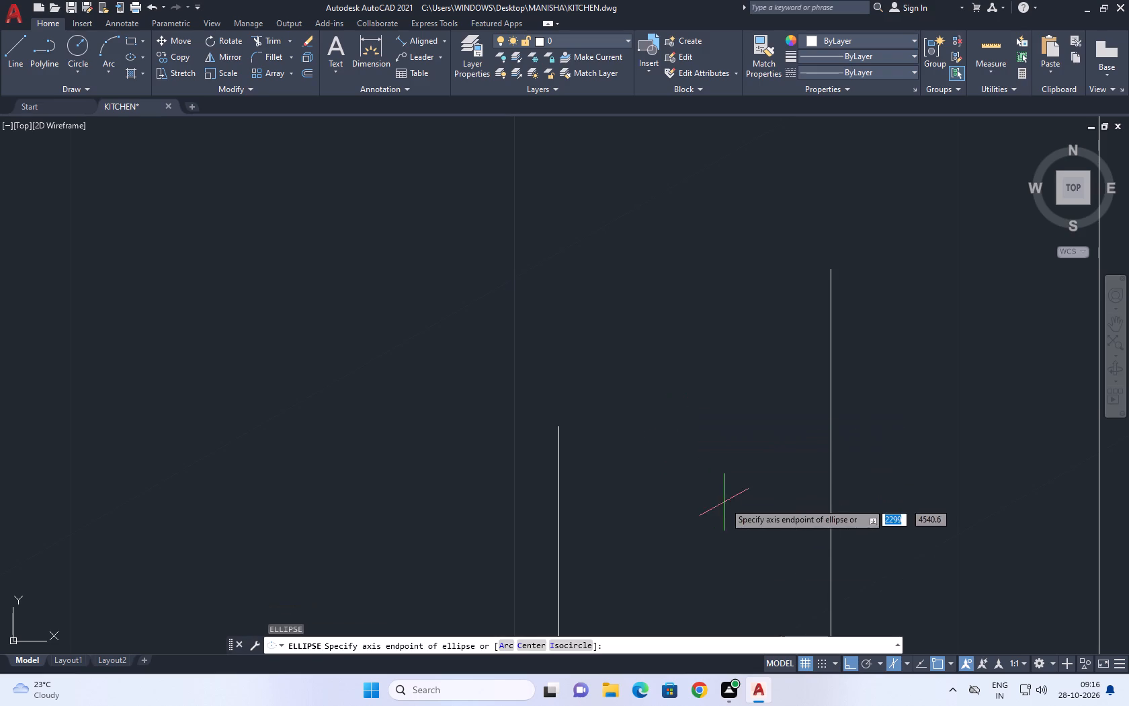
{"action": "middle_click_drag", "start_coordinate": [726, 501], "coordinate": [681, 471]}
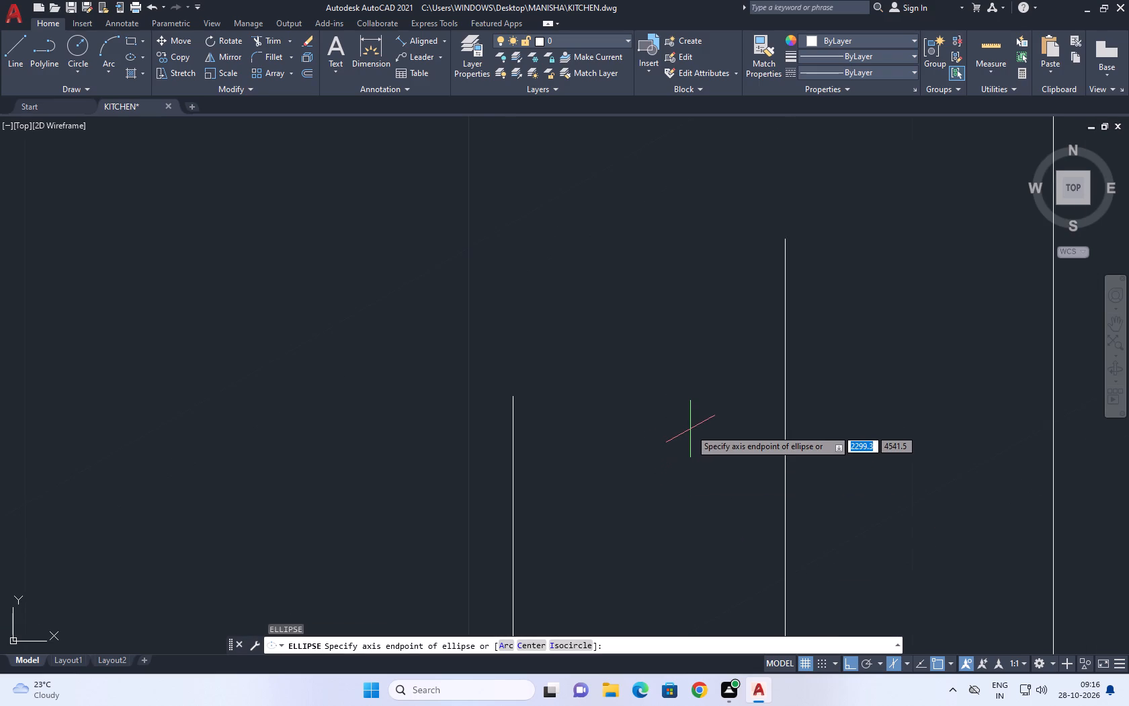
{"action": "scroll", "coordinate": [694, 449], "scroll_direction": "down", "scroll_amount": 2}
{"action": "middle_click_drag", "start_coordinate": [683, 475], "coordinate": [665, 399]}
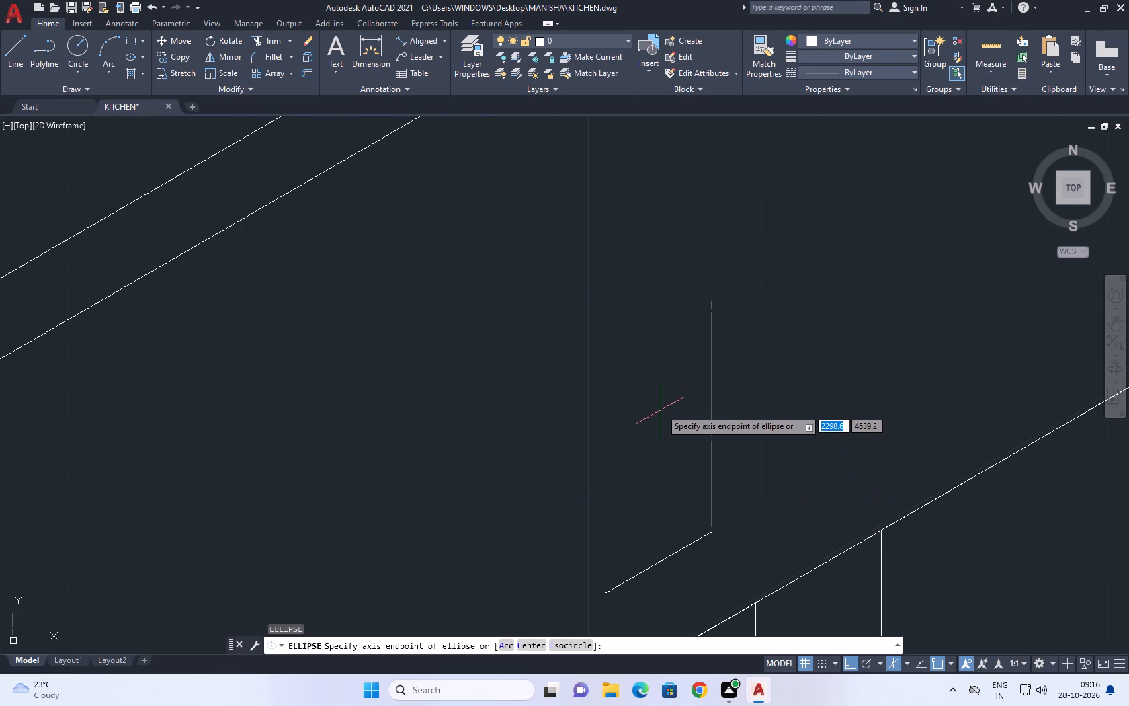
{"action": "left_click", "coordinate": [662, 414]}
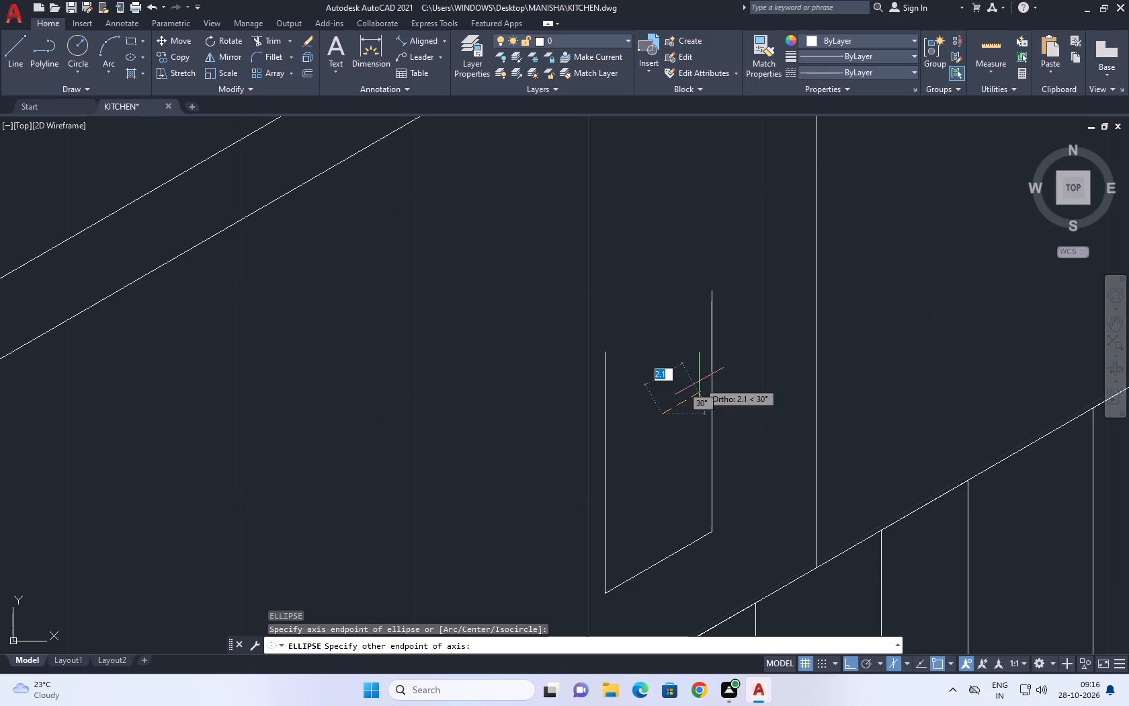
{"action": "left_click", "coordinate": [714, 388]}
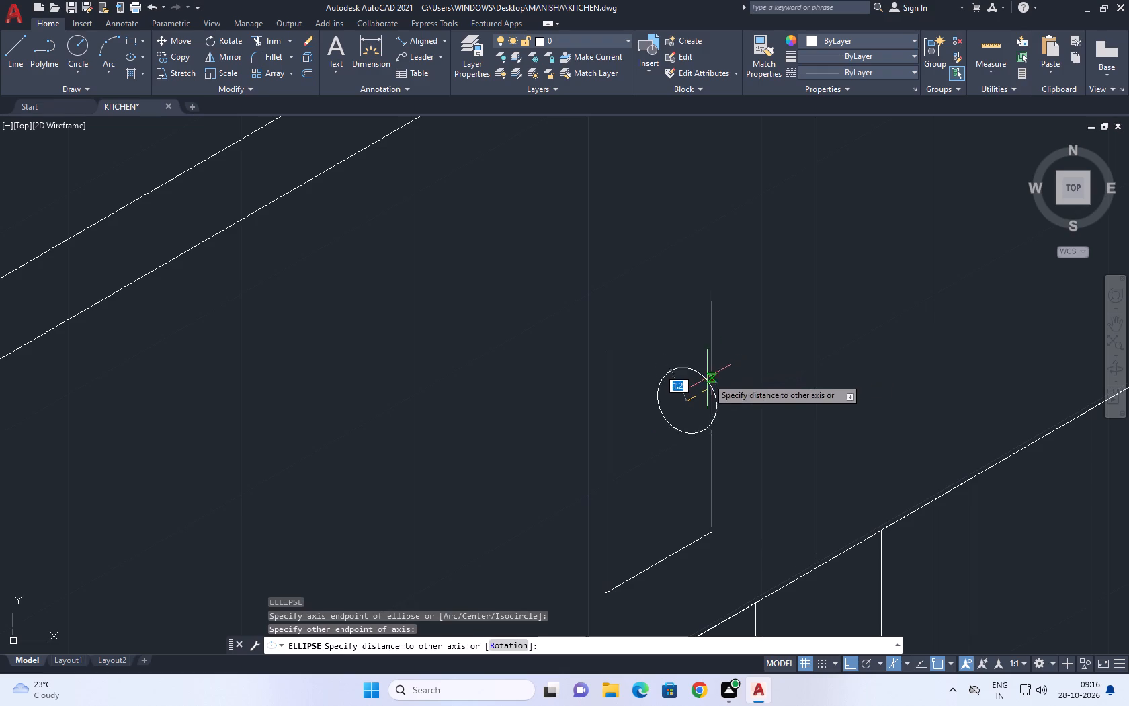
{"action": "left_click", "coordinate": [698, 399]}
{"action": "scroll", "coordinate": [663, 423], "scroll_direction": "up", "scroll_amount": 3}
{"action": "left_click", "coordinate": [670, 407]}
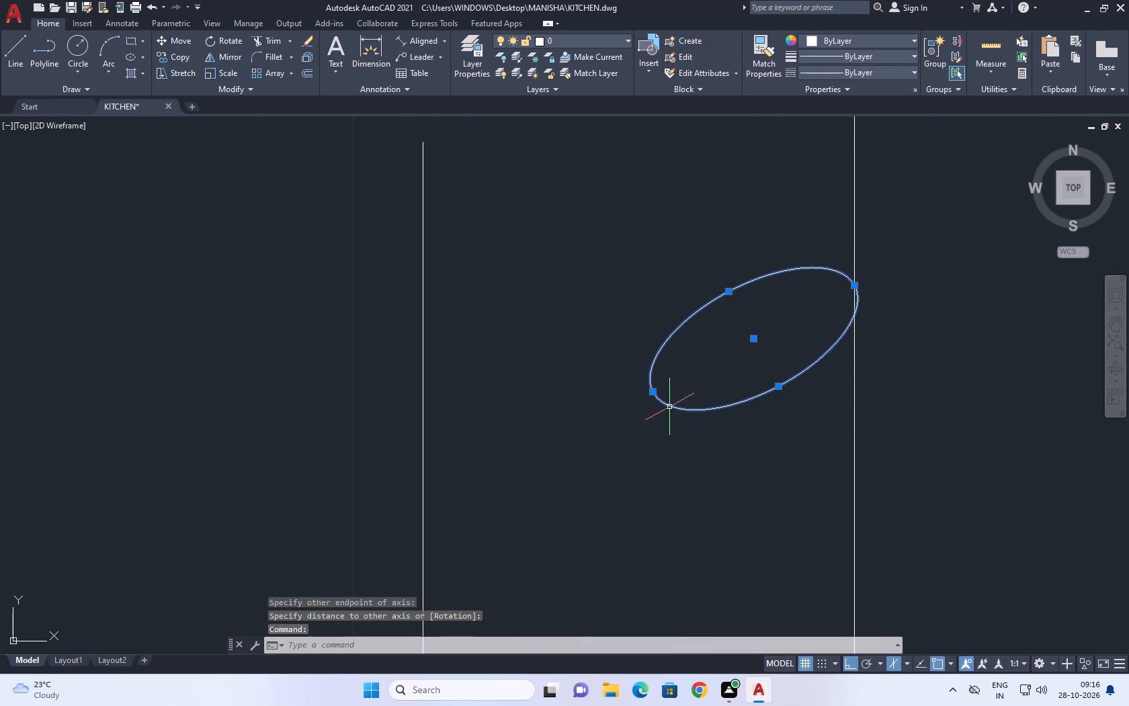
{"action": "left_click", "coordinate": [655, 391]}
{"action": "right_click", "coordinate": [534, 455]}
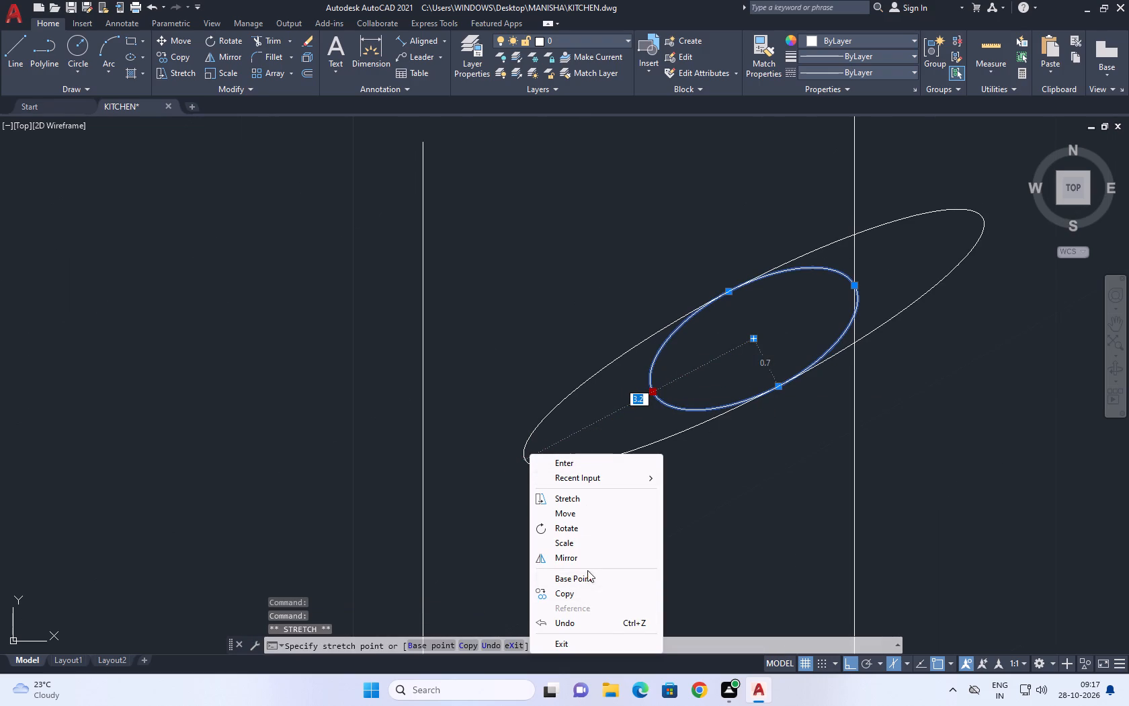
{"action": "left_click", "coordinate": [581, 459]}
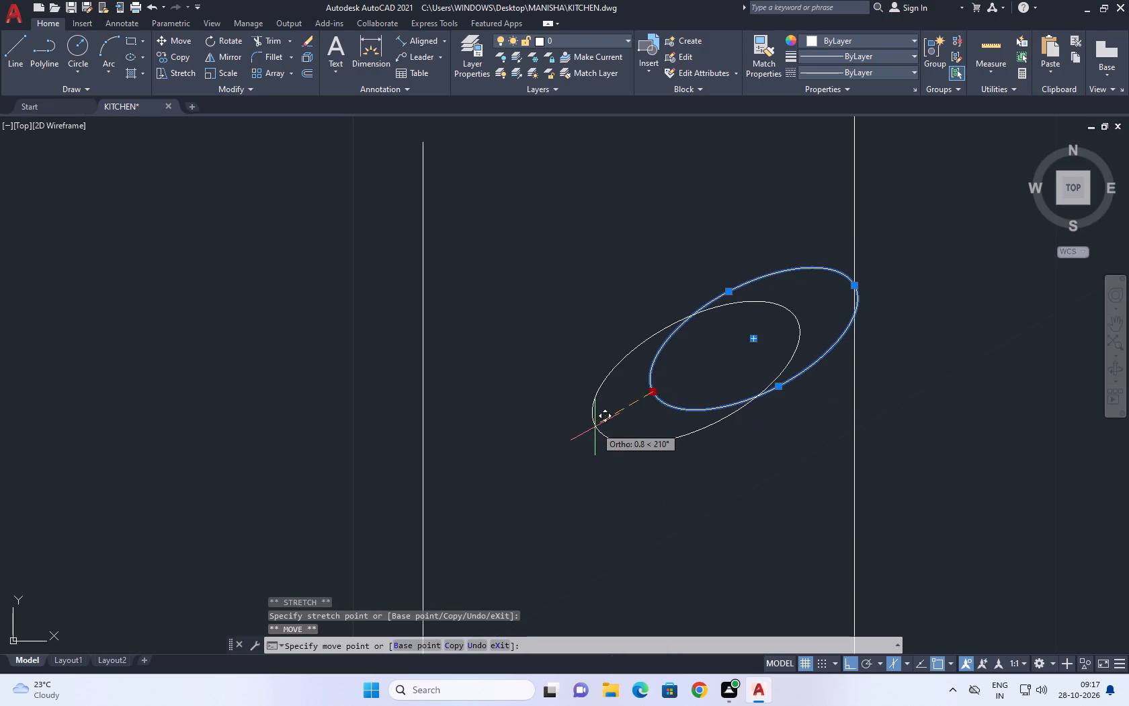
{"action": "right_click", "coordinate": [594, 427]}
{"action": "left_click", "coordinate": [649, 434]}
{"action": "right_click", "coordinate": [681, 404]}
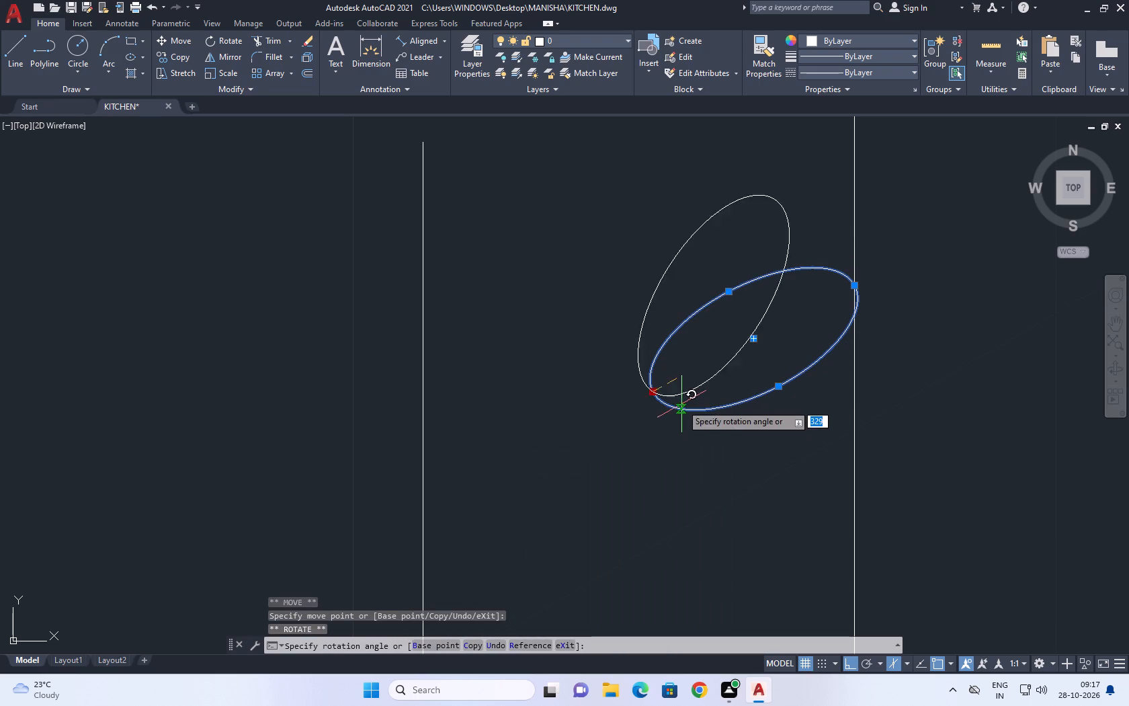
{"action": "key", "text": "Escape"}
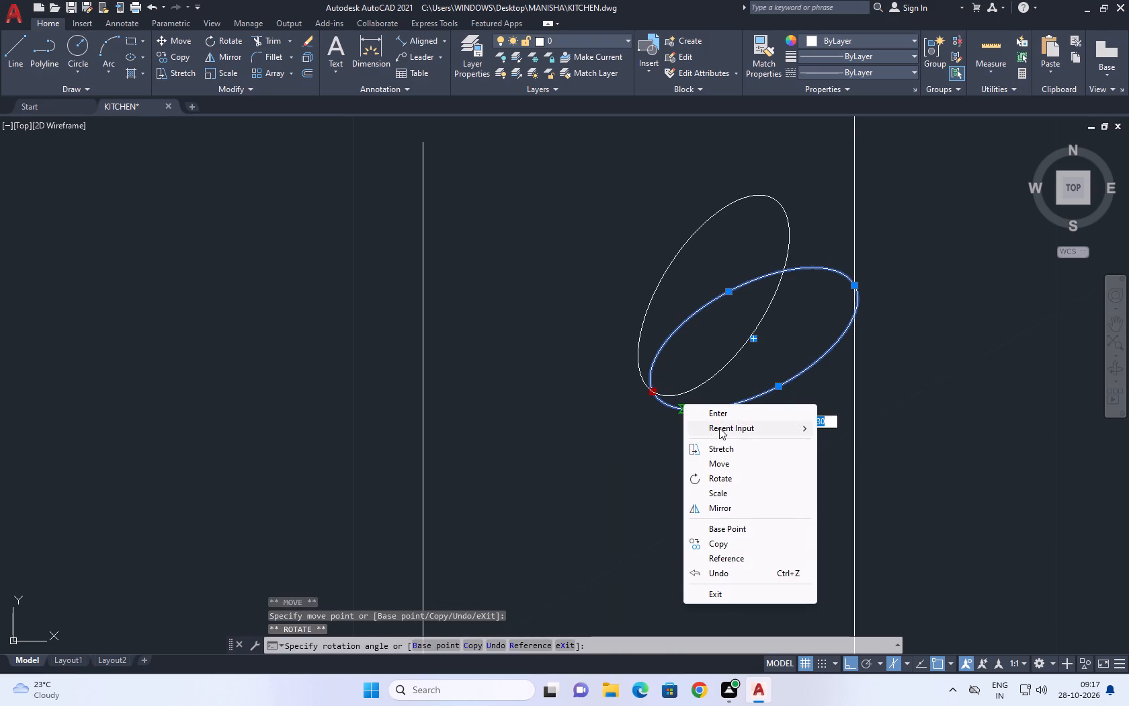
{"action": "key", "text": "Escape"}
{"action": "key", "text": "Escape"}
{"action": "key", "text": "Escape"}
Abandon the pending rotation and erase the small ellipse inside the outline.
{"action": "left_click_drag", "start_coordinate": [740, 439], "coordinate": [736, 422]}
{"action": "left_click", "coordinate": [659, 385]}
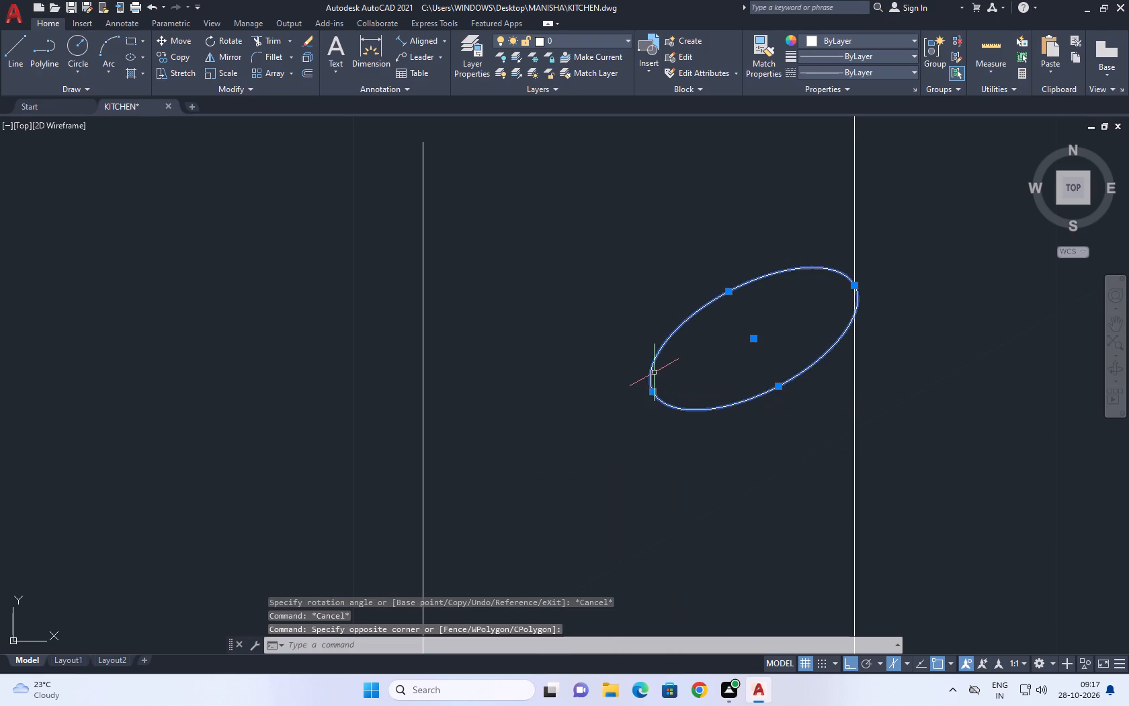
{"action": "key", "text": "Delete"}
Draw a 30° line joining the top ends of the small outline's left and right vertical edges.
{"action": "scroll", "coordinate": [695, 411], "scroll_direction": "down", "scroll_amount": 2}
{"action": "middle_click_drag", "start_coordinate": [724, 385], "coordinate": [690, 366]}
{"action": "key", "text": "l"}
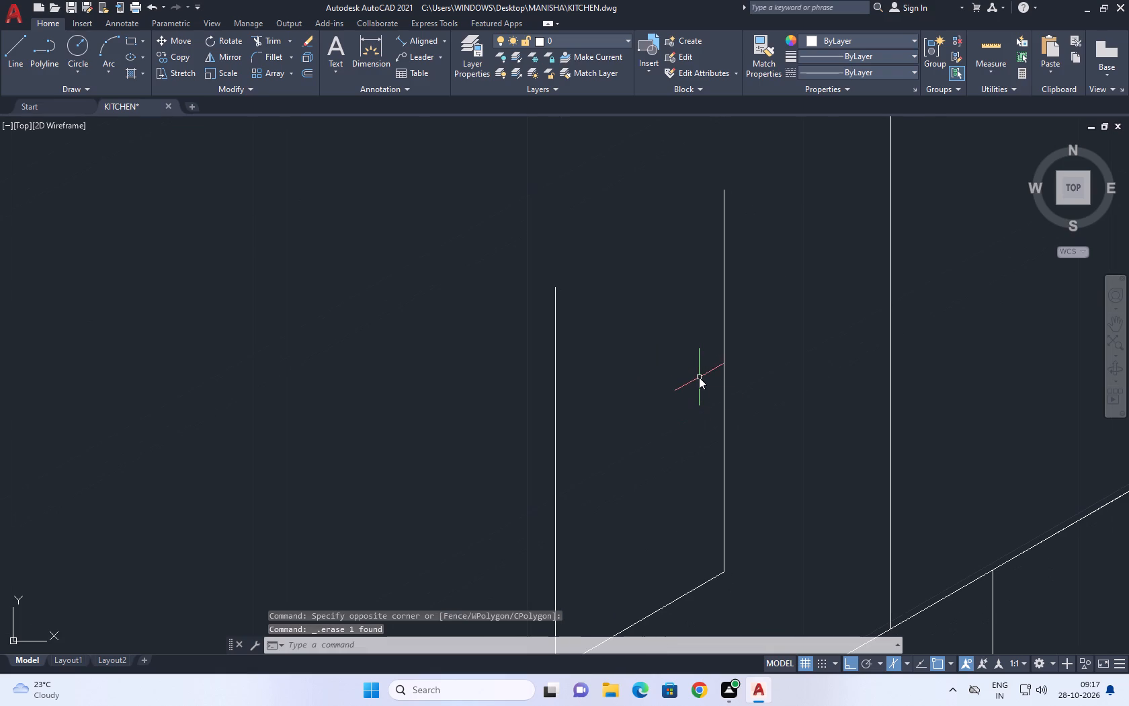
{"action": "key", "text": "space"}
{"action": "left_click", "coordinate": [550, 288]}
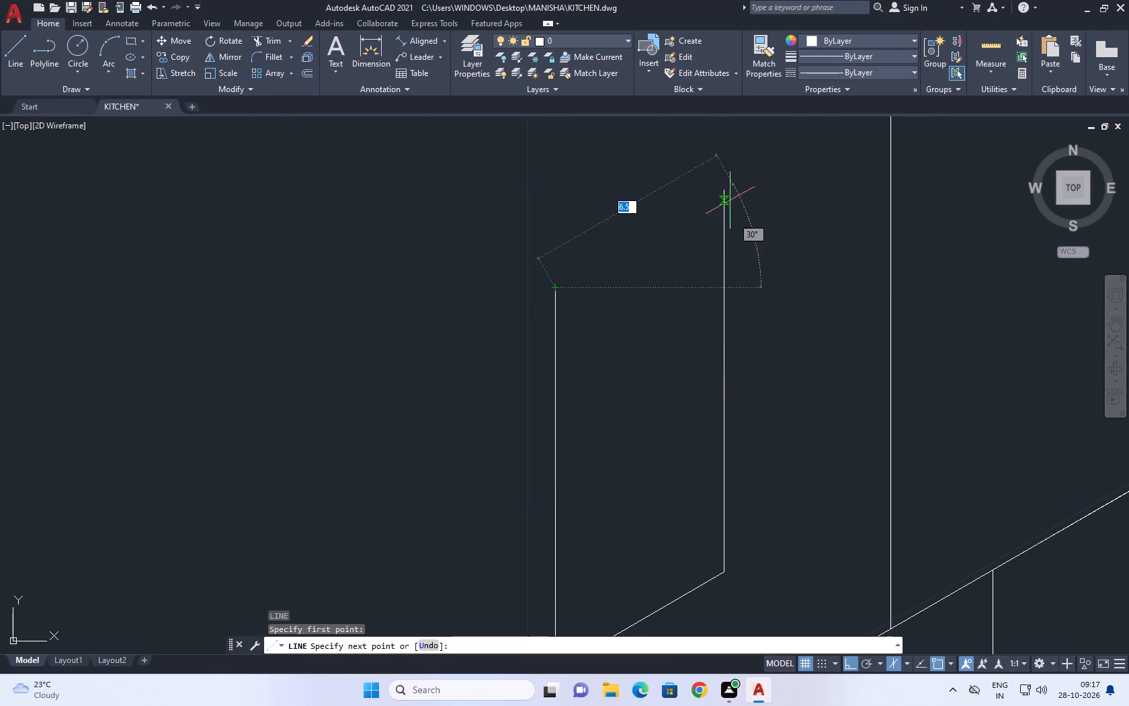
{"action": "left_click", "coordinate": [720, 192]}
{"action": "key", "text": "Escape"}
Draw an ellipse whose axis joins the tops of the outline's two vertical edges, with a half-width of about 3.2.
{"action": "key", "text": "e"}
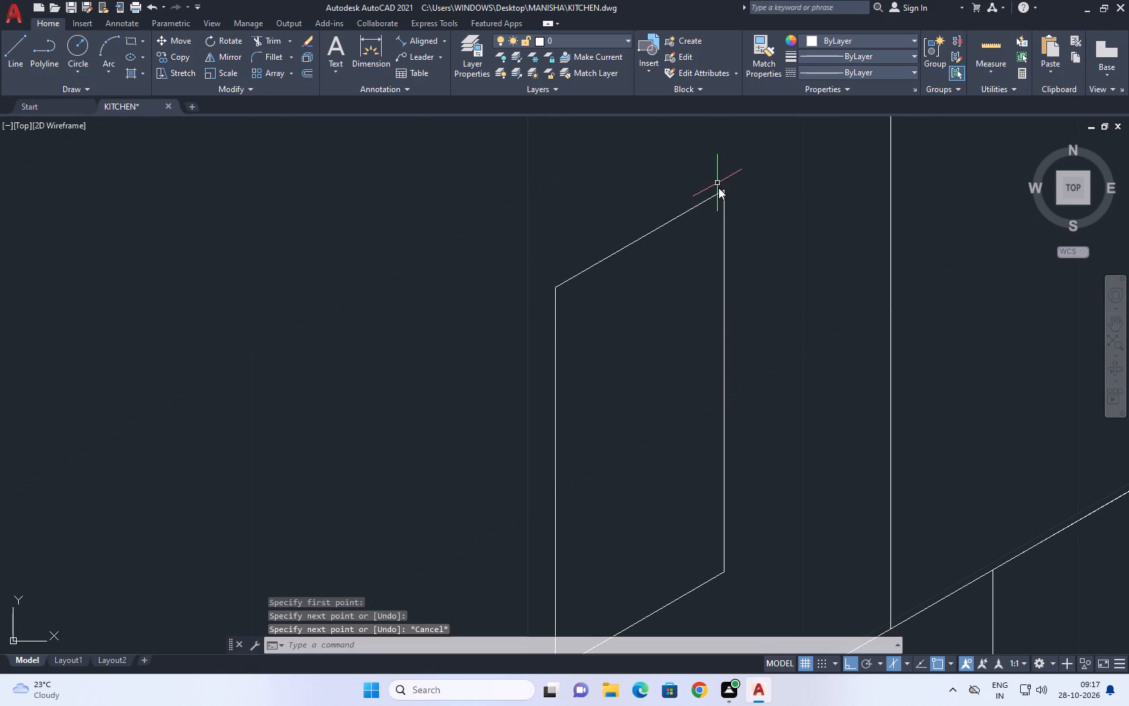
{"action": "key", "text": "l"}
{"action": "key", "text": "ctrl+alt+space"}
{"action": "key", "text": "space"}
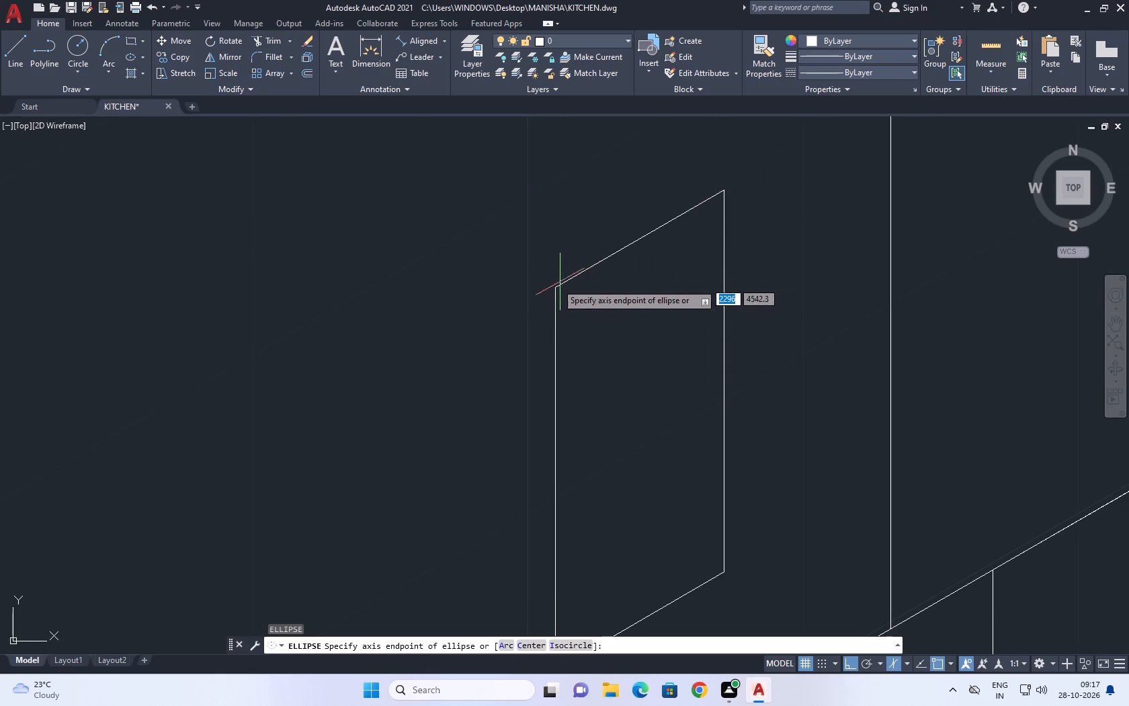
{"action": "left_click", "coordinate": [553, 284]}
{"action": "left_click", "coordinate": [720, 190]}
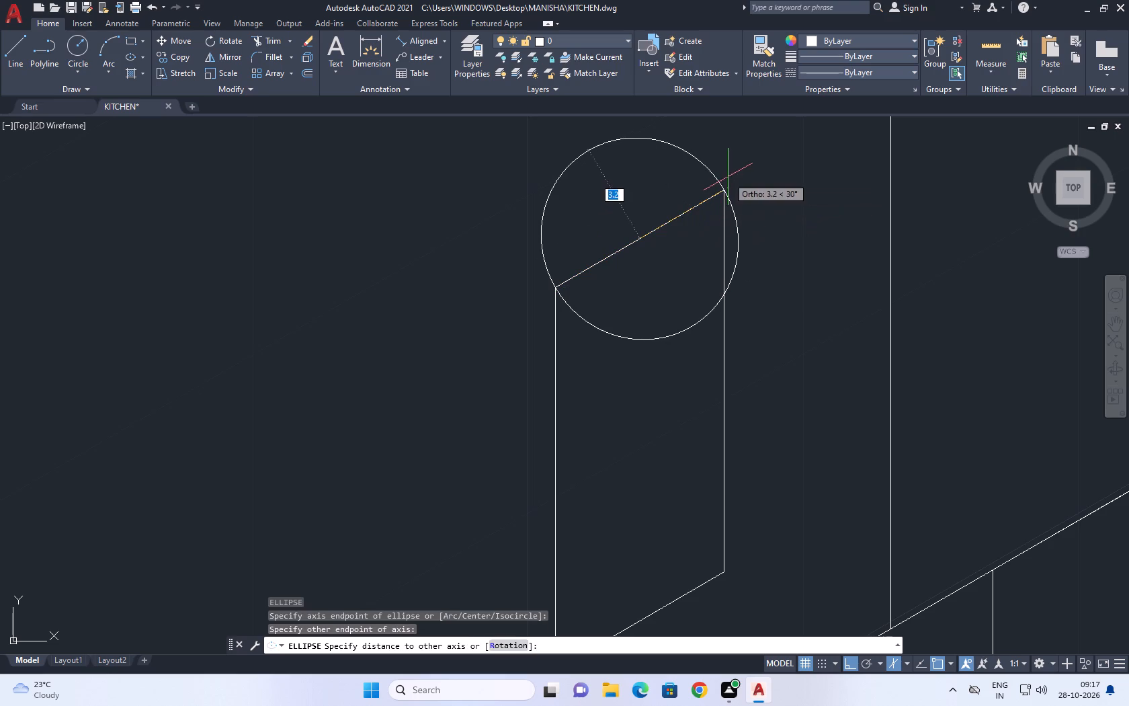
{"action": "left_click", "coordinate": [728, 177]}
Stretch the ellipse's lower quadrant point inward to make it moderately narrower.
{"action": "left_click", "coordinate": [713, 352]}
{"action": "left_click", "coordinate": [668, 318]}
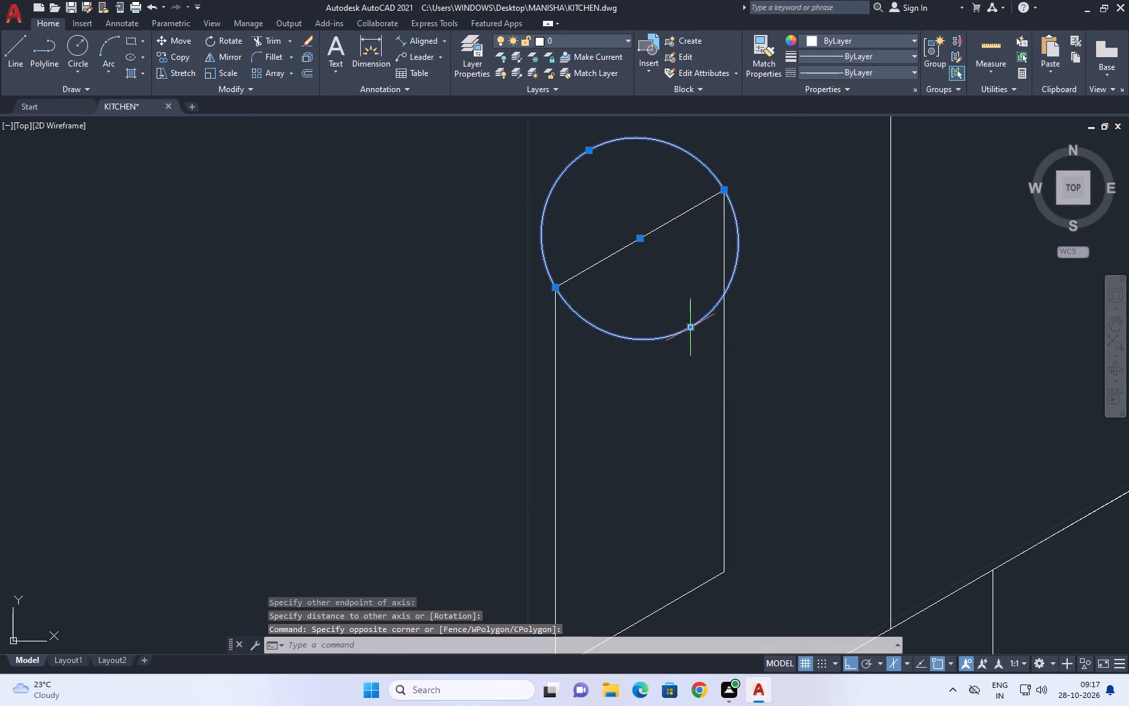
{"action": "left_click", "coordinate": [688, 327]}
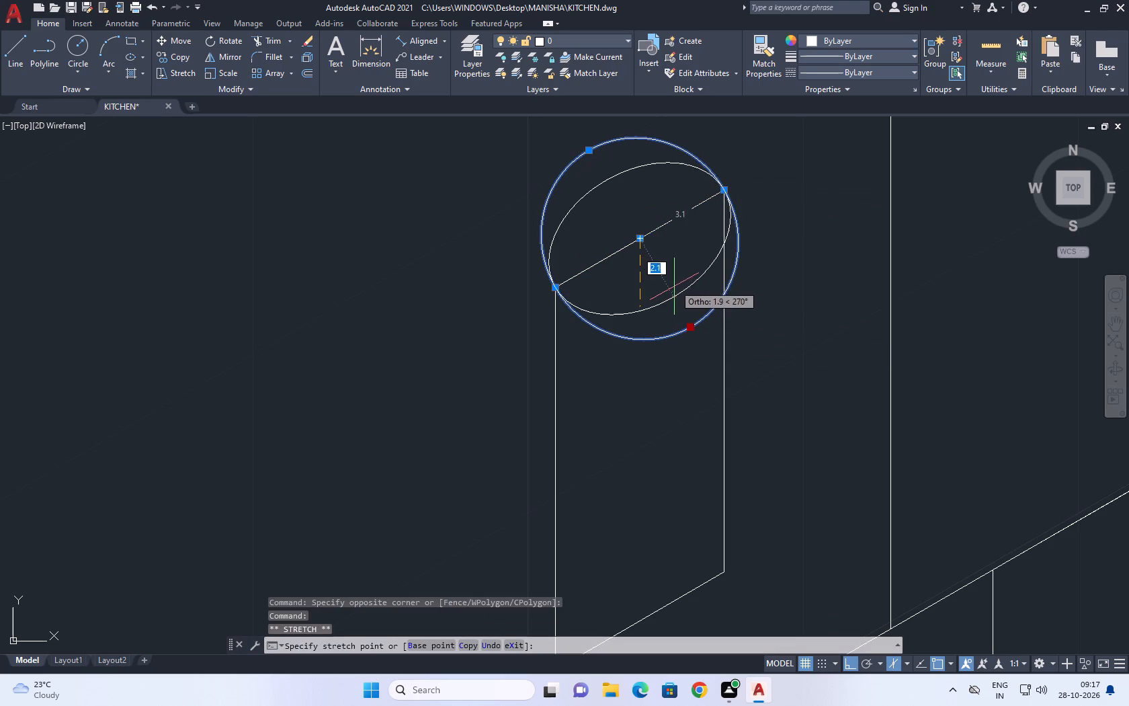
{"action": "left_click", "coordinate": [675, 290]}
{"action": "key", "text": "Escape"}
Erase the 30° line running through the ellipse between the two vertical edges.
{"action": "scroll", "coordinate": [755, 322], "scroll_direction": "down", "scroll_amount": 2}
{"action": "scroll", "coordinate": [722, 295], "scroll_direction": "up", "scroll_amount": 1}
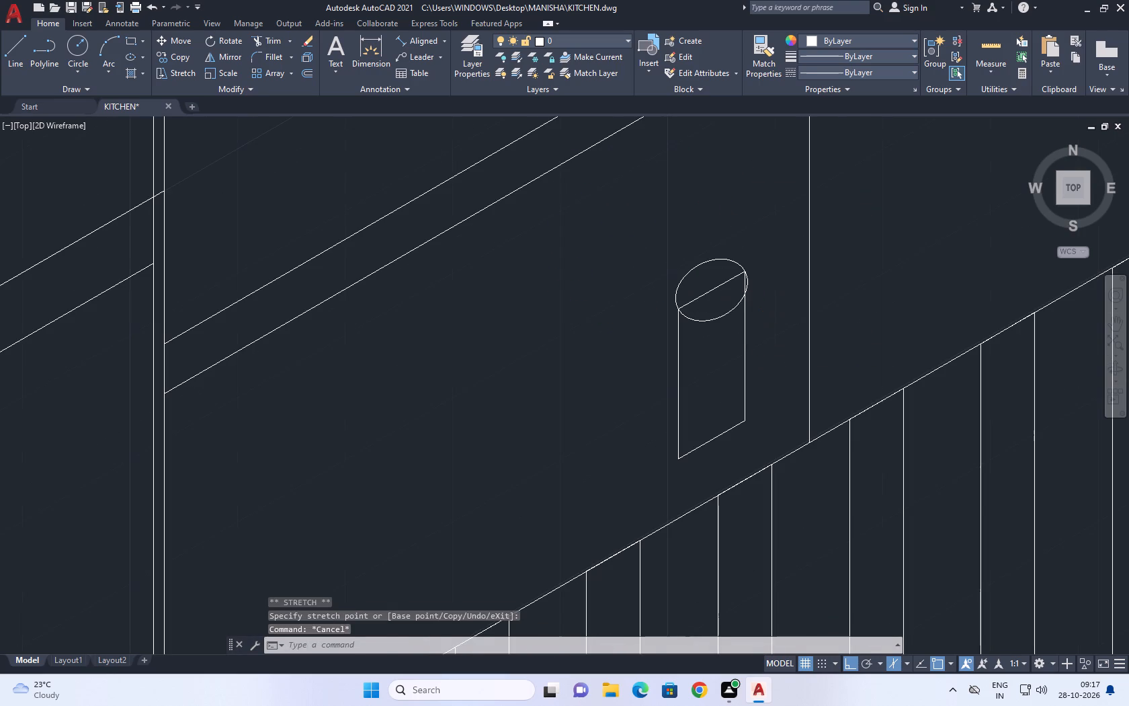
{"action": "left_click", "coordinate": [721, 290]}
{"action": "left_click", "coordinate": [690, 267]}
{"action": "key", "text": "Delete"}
Stretch the ellipse's lower quadrant point close to its center so it forms a slim top for the object, and deselect it.
{"action": "middle_click_drag", "start_coordinate": [732, 301], "coordinate": [754, 319]}
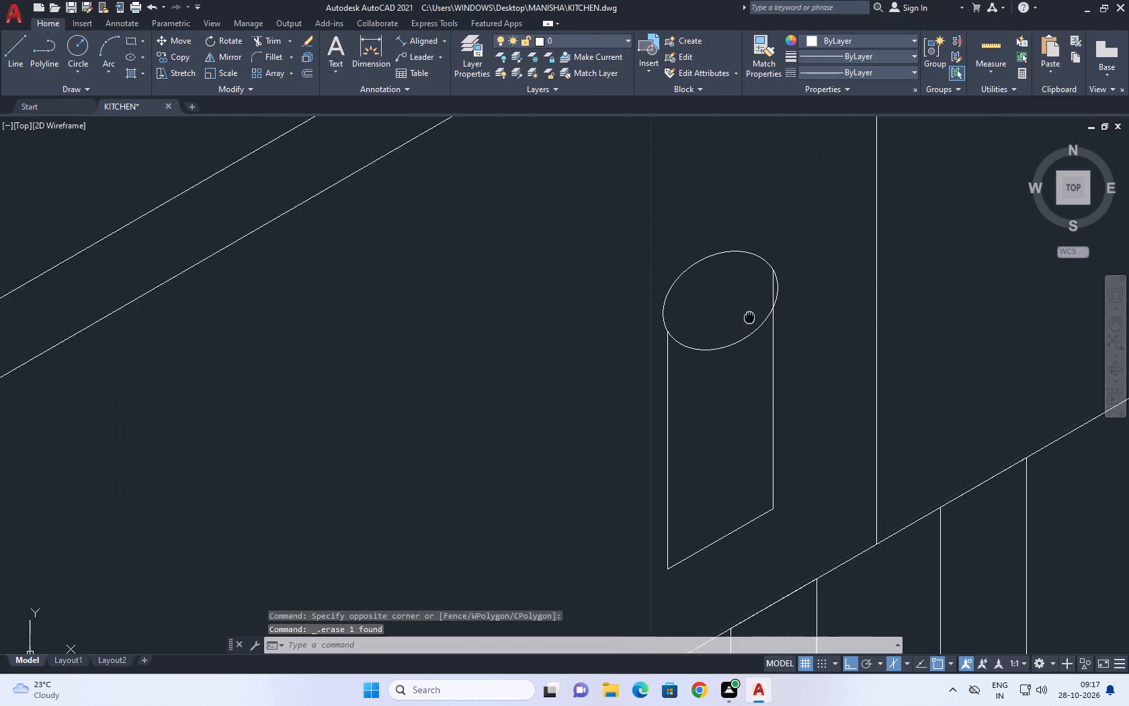
{"action": "middle_click_drag", "start_coordinate": [754, 319], "coordinate": [872, 366]}
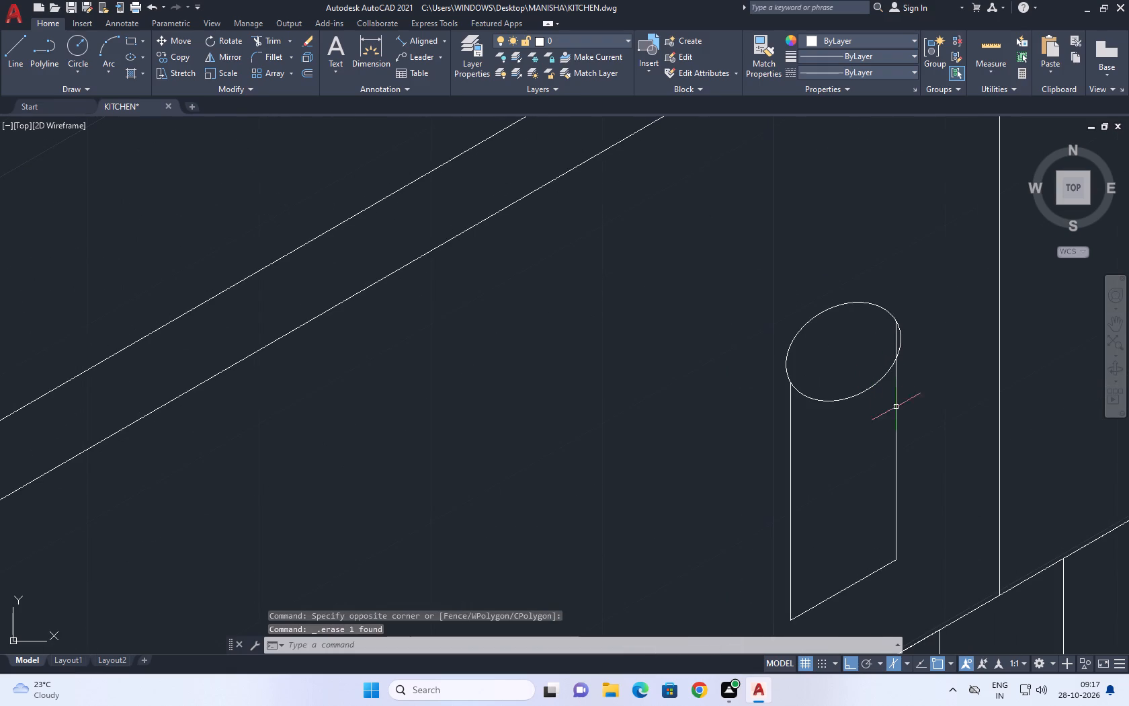
{"action": "scroll", "coordinate": [847, 395], "scroll_direction": "up", "scroll_amount": 1}
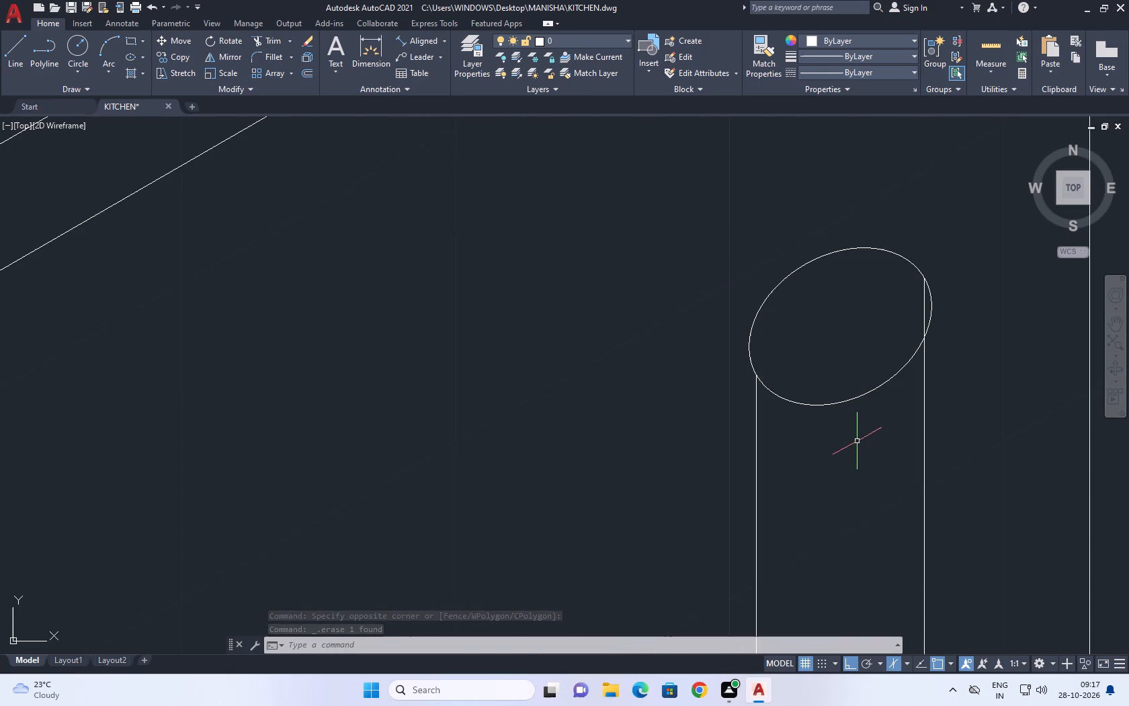
{"action": "left_click", "coordinate": [864, 416]}
{"action": "left_click", "coordinate": [843, 379]}
{"action": "left_click", "coordinate": [876, 391]}
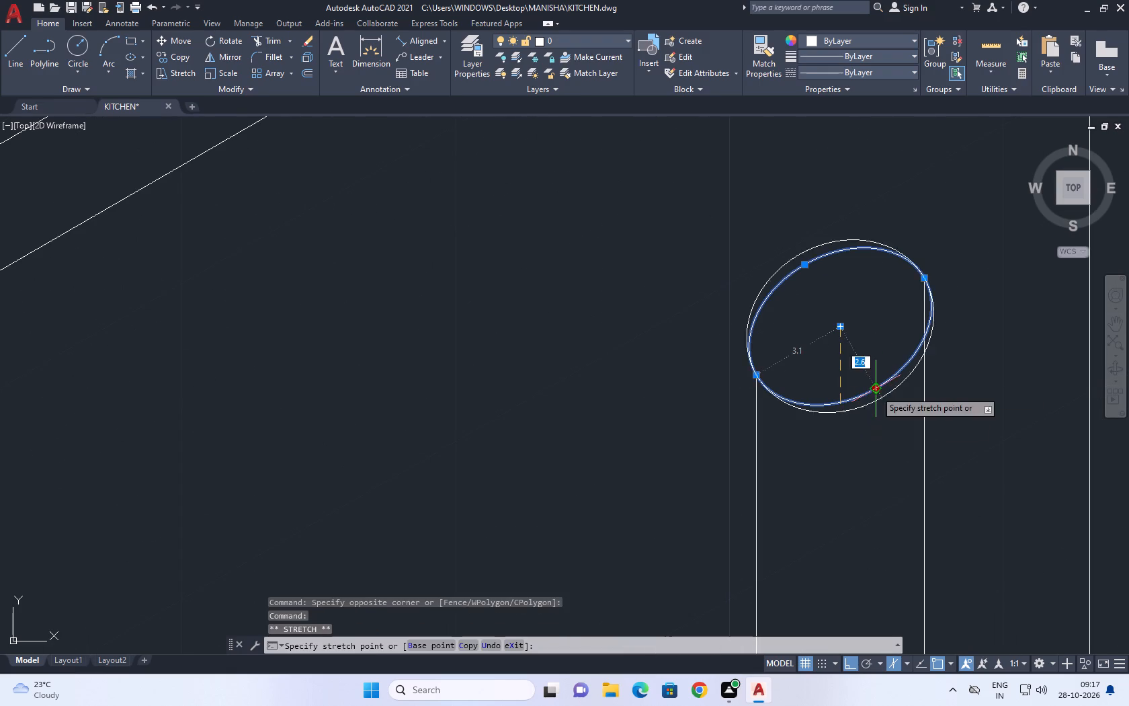
{"action": "left_click", "coordinate": [847, 347]}
{"action": "middle_click_drag", "start_coordinate": [1019, 275], "coordinate": [966, 280]}
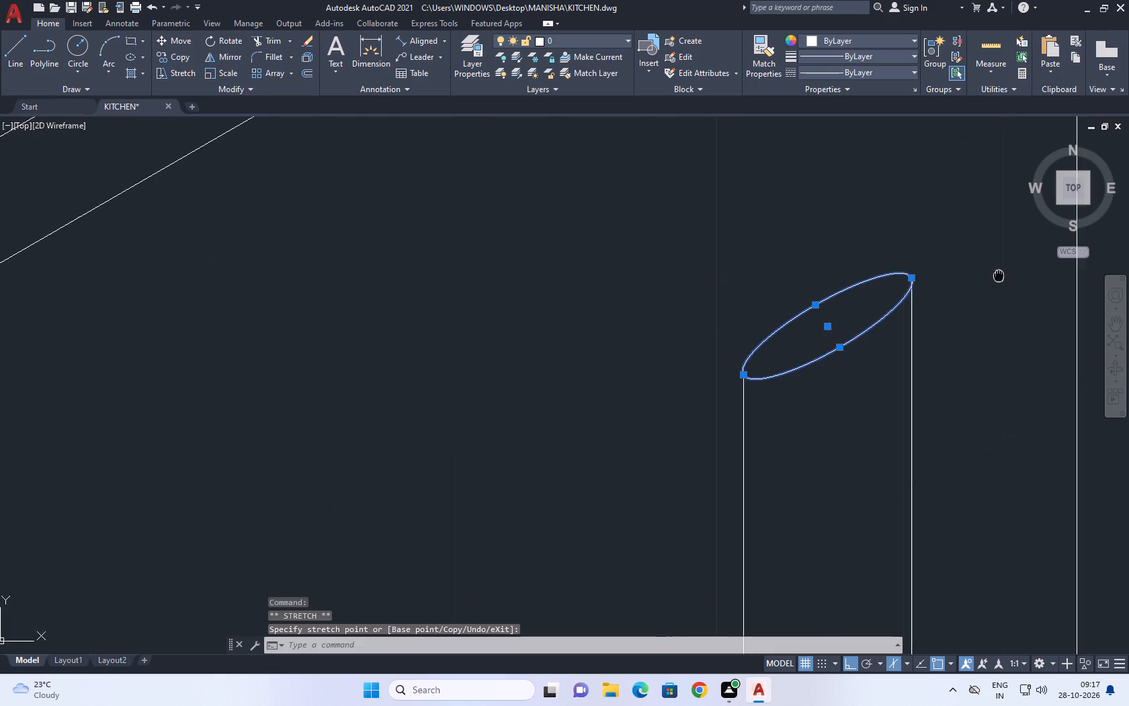
{"action": "middle_click_drag", "start_coordinate": [966, 280], "coordinate": [741, 307]}
{"action": "right_click", "coordinate": [710, 272]}
{"action": "scroll", "coordinate": [710, 272], "scroll_direction": "up", "scroll_amount": 1}
{"action": "left_click", "coordinate": [764, 500]}
{"action": "scroll", "coordinate": [727, 413], "scroll_direction": "down", "scroll_amount": 4}
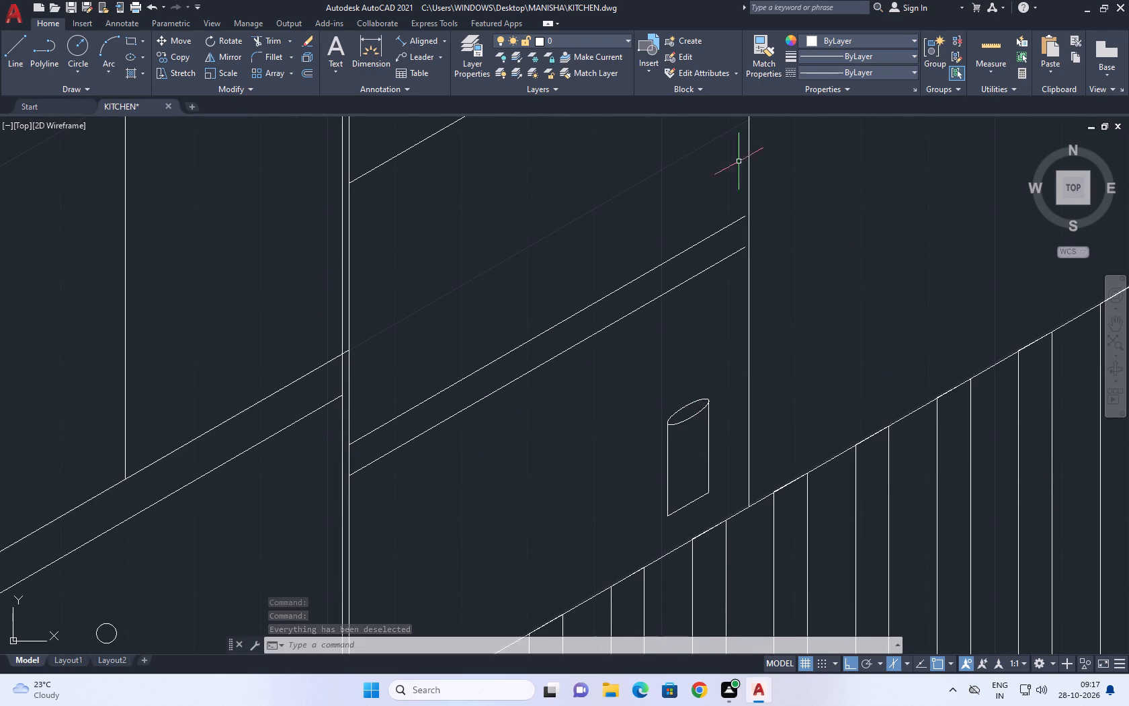
Draw a stepped left side from the ellipse's lower end: short vertical, short outward 30° jog, vertical about 10.3, and back to the bottom corner.
{"action": "left_click", "coordinate": [5, 52]}
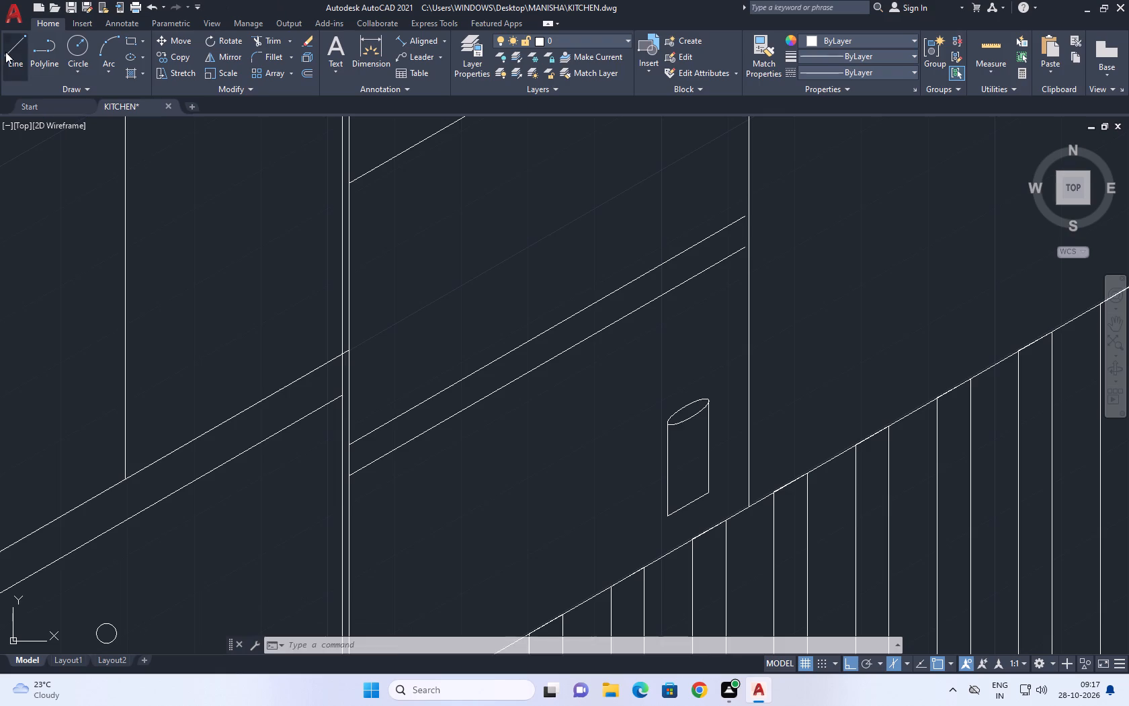
{"action": "scroll", "coordinate": [699, 426], "scroll_direction": "up", "scroll_amount": 5}
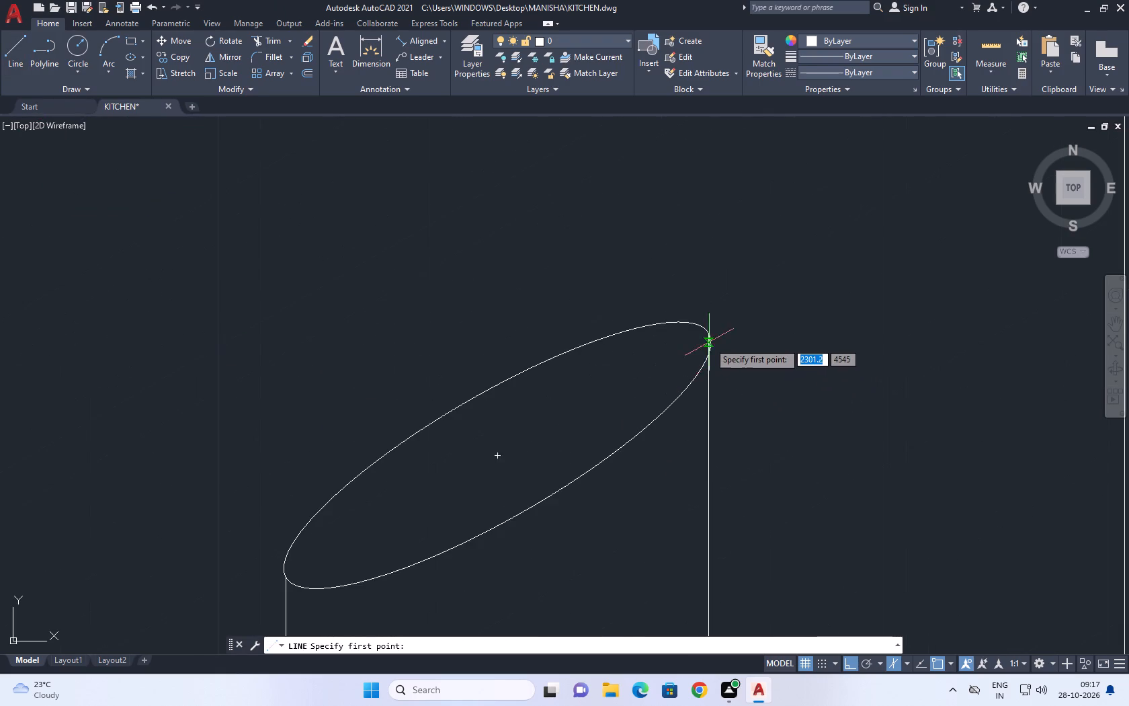
{"action": "scroll", "coordinate": [709, 342], "scroll_direction": "up", "scroll_amount": 2}
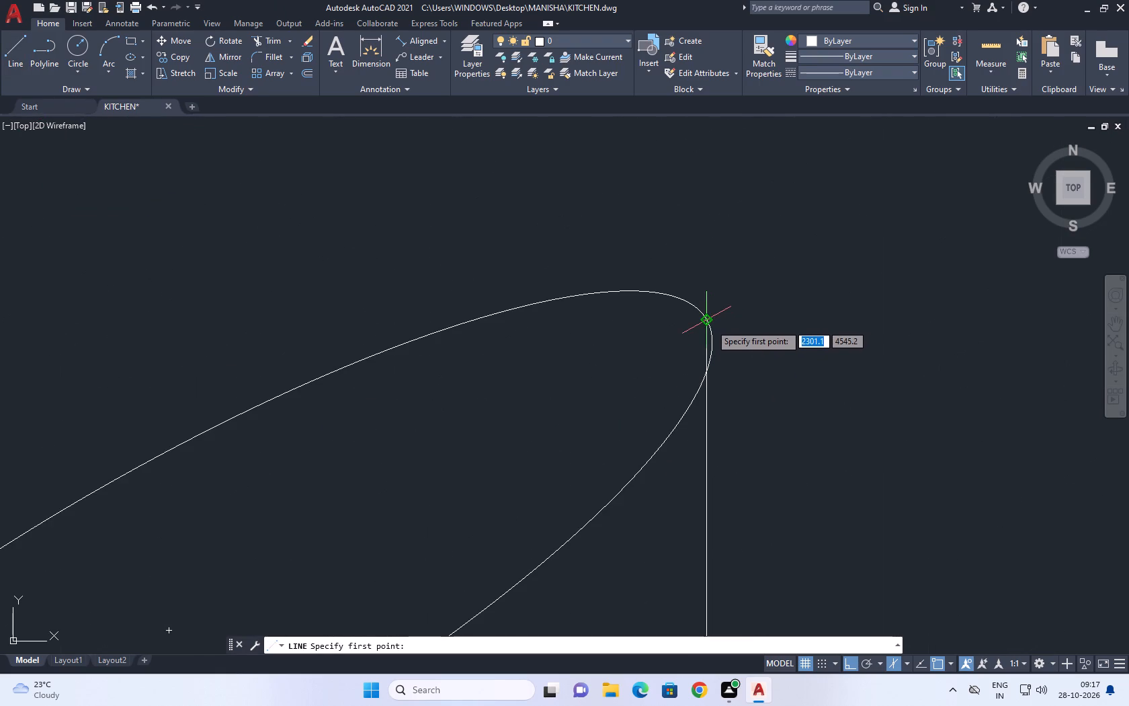
{"action": "scroll", "coordinate": [716, 355], "scroll_direction": "down", "scroll_amount": 3}
{"action": "middle_click_drag", "start_coordinate": [614, 497], "coordinate": [737, 276]}
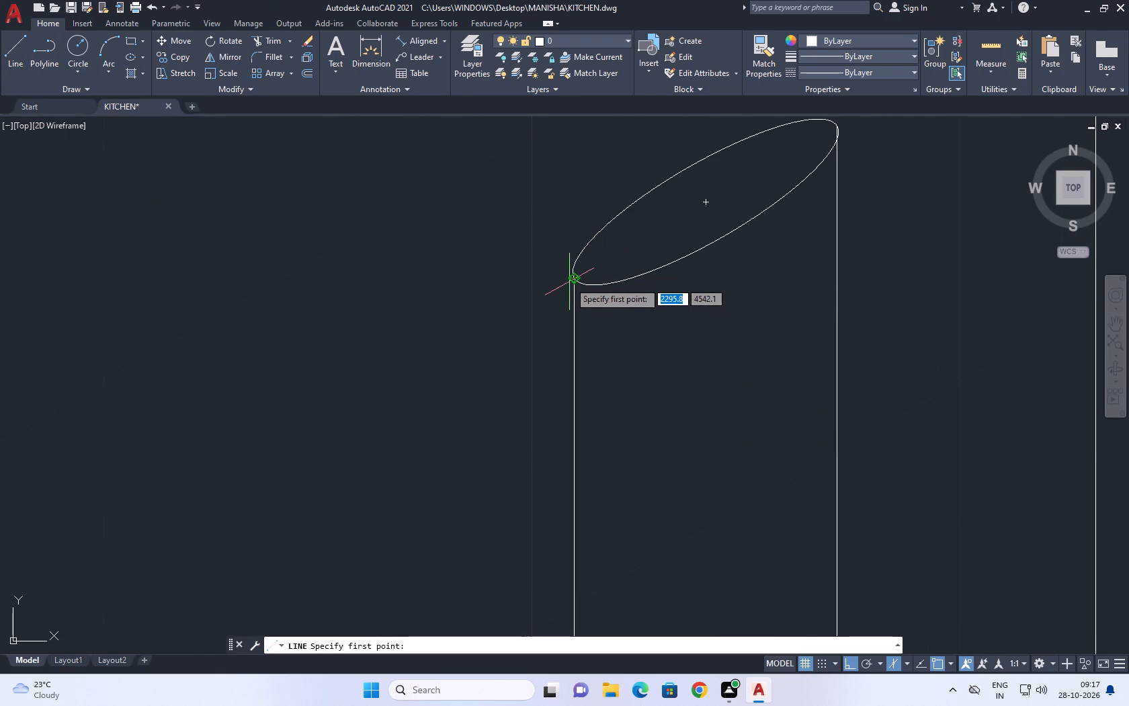
{"action": "left_click_drag", "start_coordinate": [572, 280], "coordinate": [572, 290]}
{"action": "left_click", "coordinate": [573, 366]}
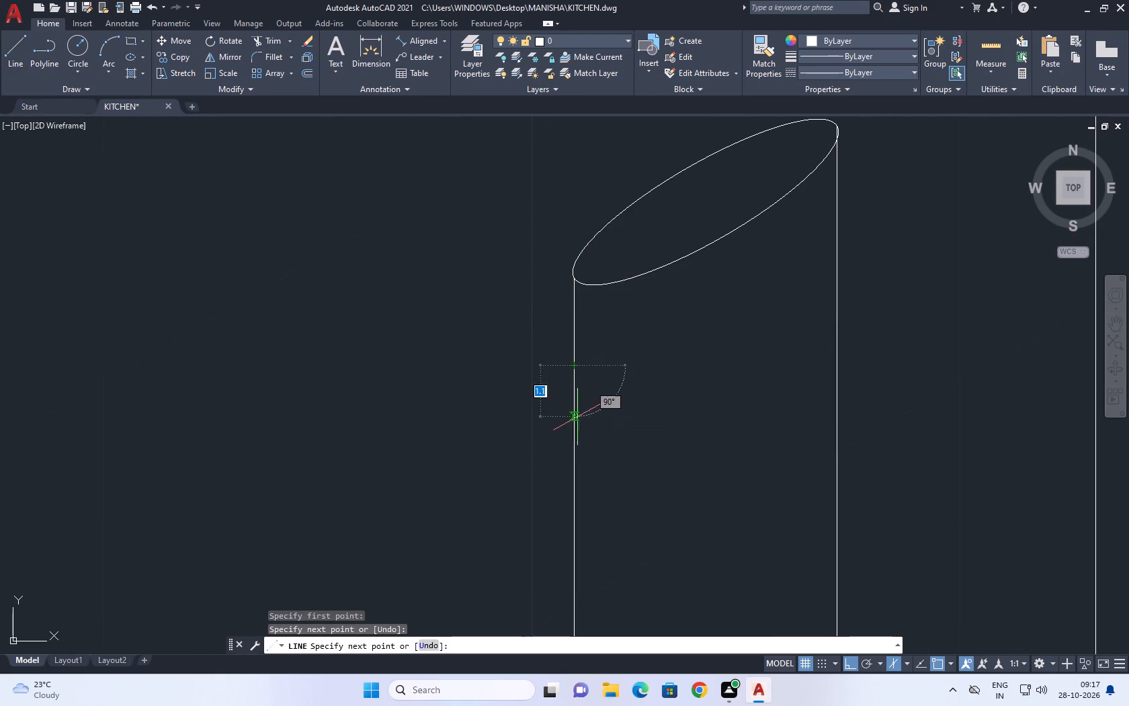
{"action": "middle_click_drag", "start_coordinate": [580, 379], "coordinate": [568, 403]}
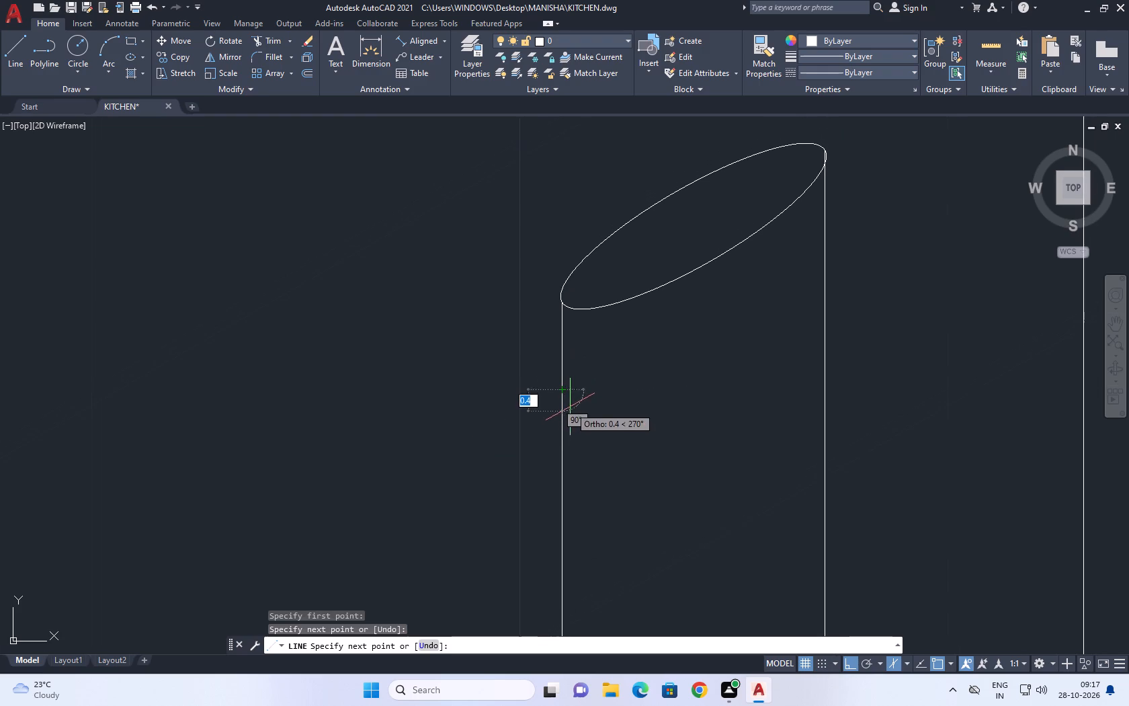
{"action": "left_click", "coordinate": [540, 405]}
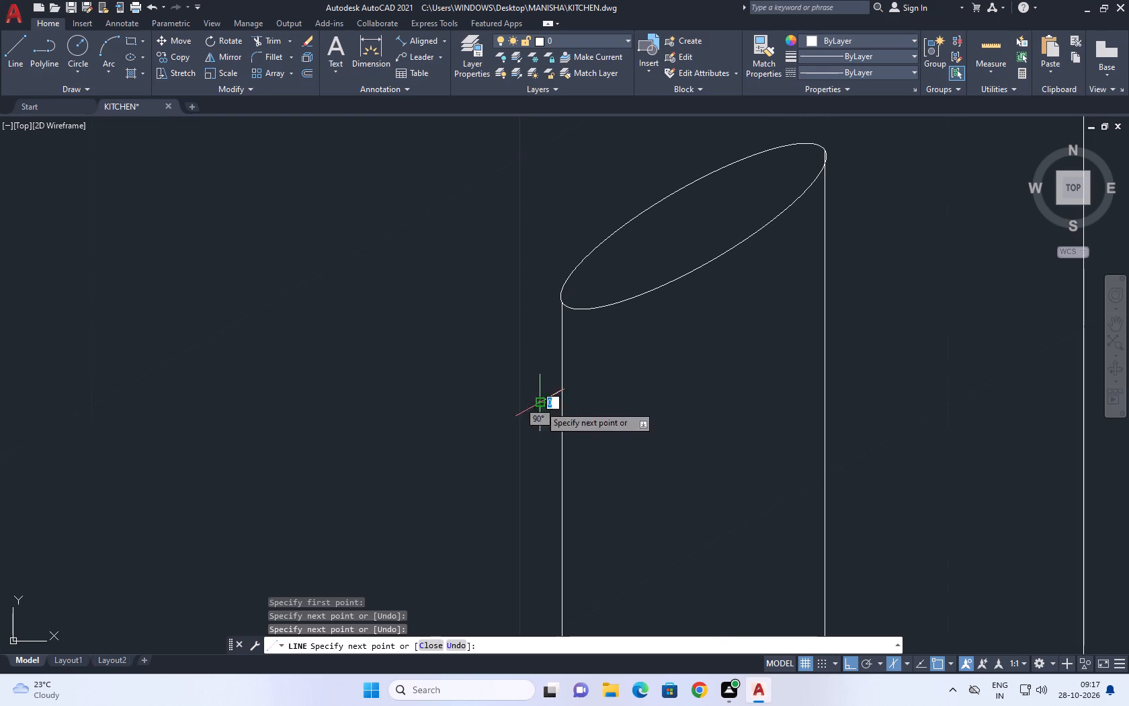
{"action": "scroll", "coordinate": [574, 325], "scroll_direction": "down", "scroll_amount": 4}
{"action": "scroll", "coordinate": [557, 448], "scroll_direction": "up", "scroll_amount": 2}
{"action": "scroll", "coordinate": [581, 370], "scroll_direction": "up", "scroll_amount": 2}
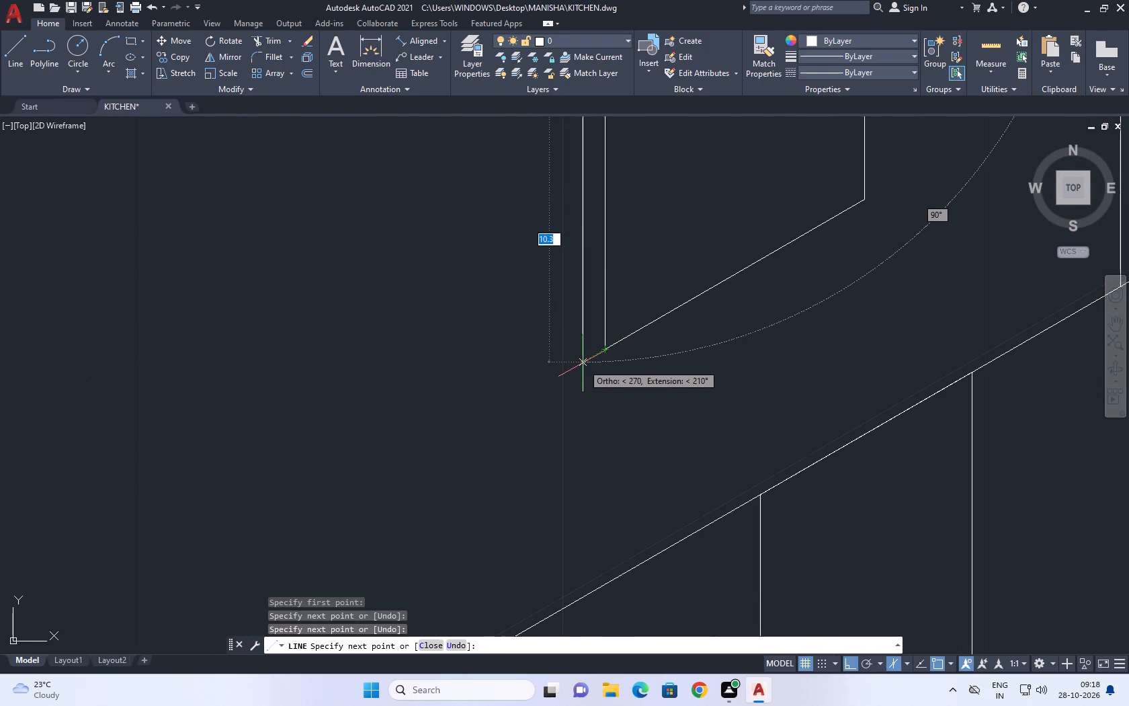
{"action": "left_click", "coordinate": [583, 363]}
{"action": "left_click", "coordinate": [606, 352]}
{"action": "right_click", "coordinate": [708, 321]}
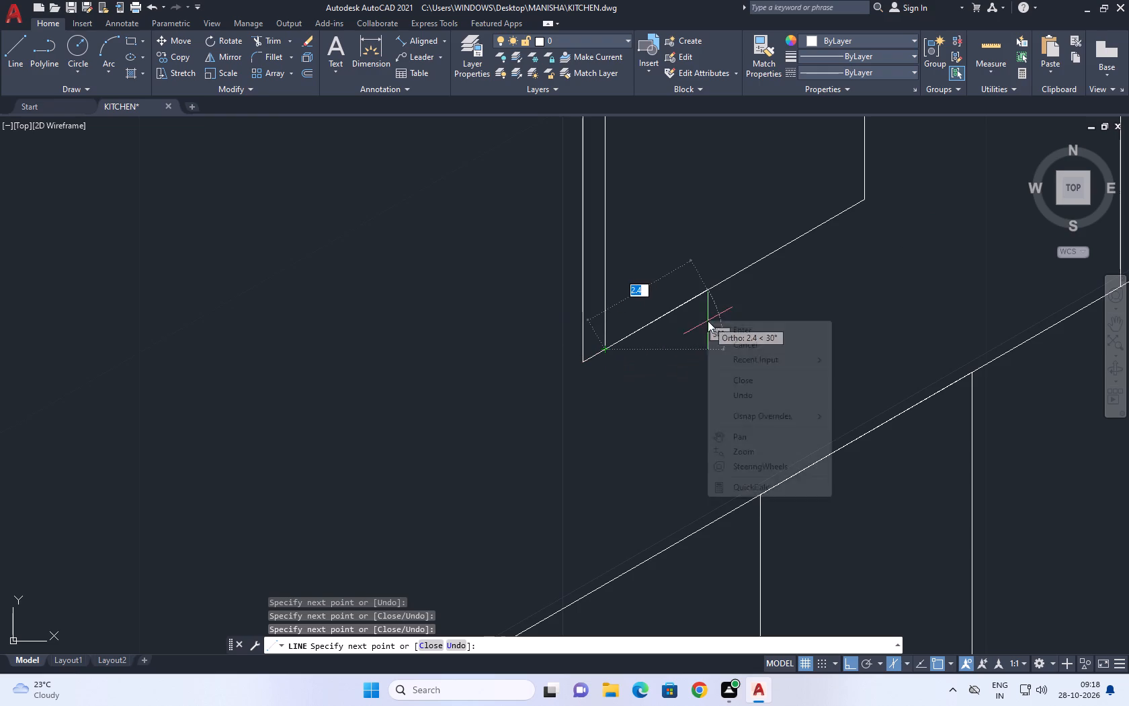
{"action": "left_click", "coordinate": [775, 344]}
Erase the object's original left vertical edge inside the stepped side.
{"action": "left_click", "coordinate": [605, 317]}
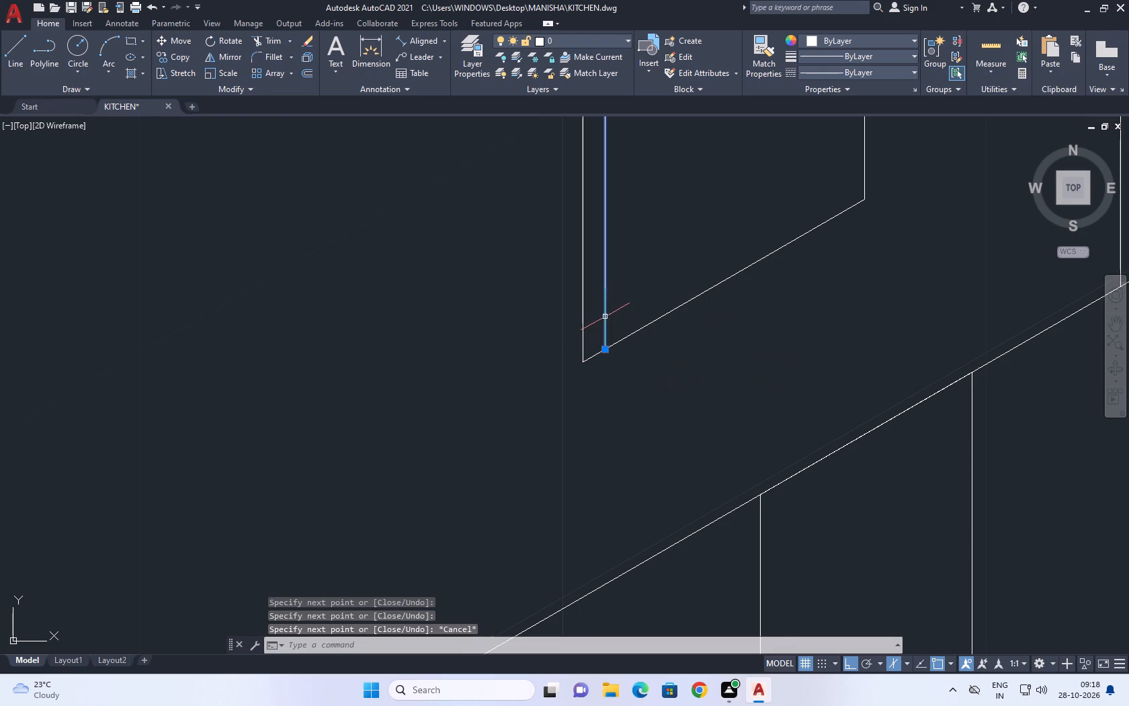
{"action": "right_click", "coordinate": [628, 309]}
{"action": "left_click", "coordinate": [670, 397]}
Draw a stepped right side from the ellipse's upper end: short vertical, short outward 30° jog, vertical about 9.5, and back to the bottom corner.
{"action": "scroll", "coordinate": [693, 354], "scroll_direction": "down", "scroll_amount": 4}
{"action": "middle_click_drag", "start_coordinate": [730, 233], "coordinate": [706, 288]}
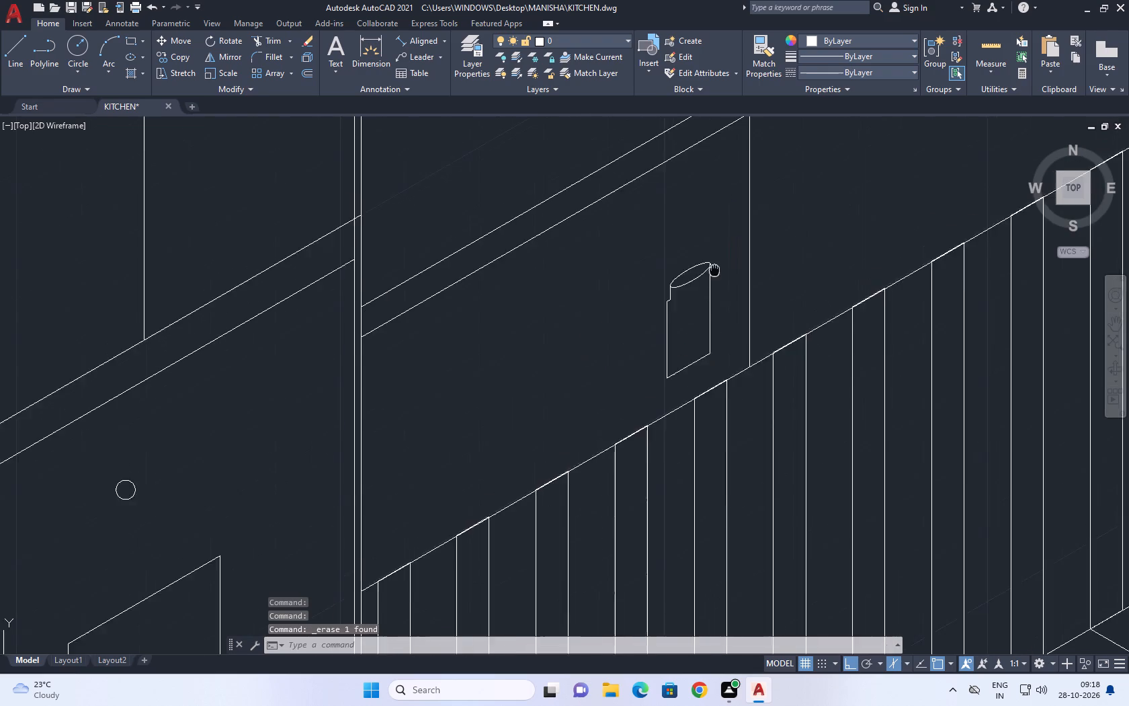
{"action": "middle_click_drag", "start_coordinate": [706, 288], "coordinate": [698, 303]}
{"action": "scroll", "coordinate": [646, 346], "scroll_direction": "up", "scroll_amount": 1}
{"action": "middle_click_drag", "start_coordinate": [701, 334], "coordinate": [628, 314]}
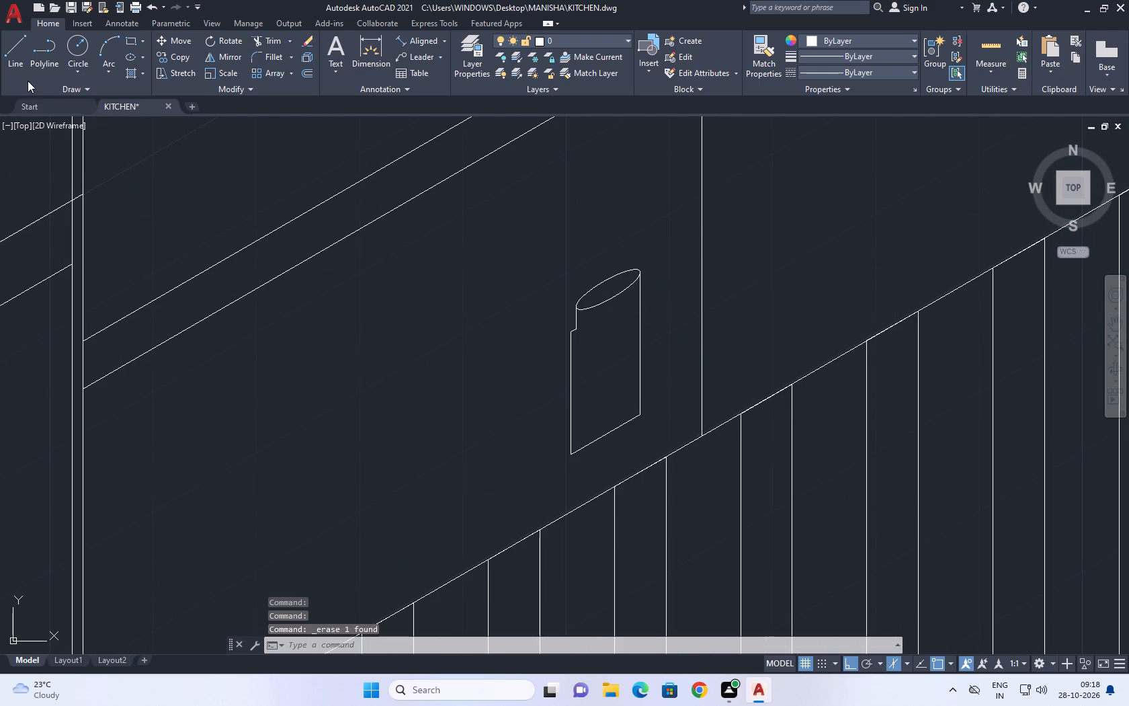
{"action": "left_click", "coordinate": [19, 48]}
{"action": "scroll", "coordinate": [594, 316], "scroll_direction": "up", "scroll_amount": 2}
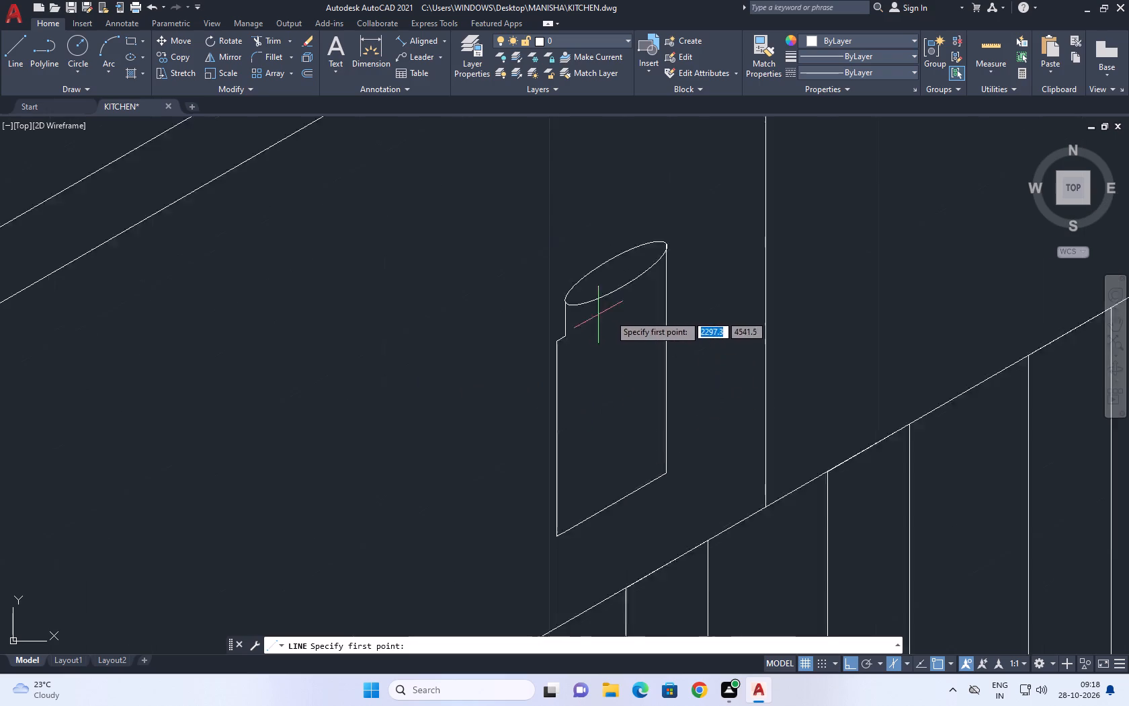
{"action": "scroll", "coordinate": [694, 204], "scroll_direction": "up", "scroll_amount": 3}
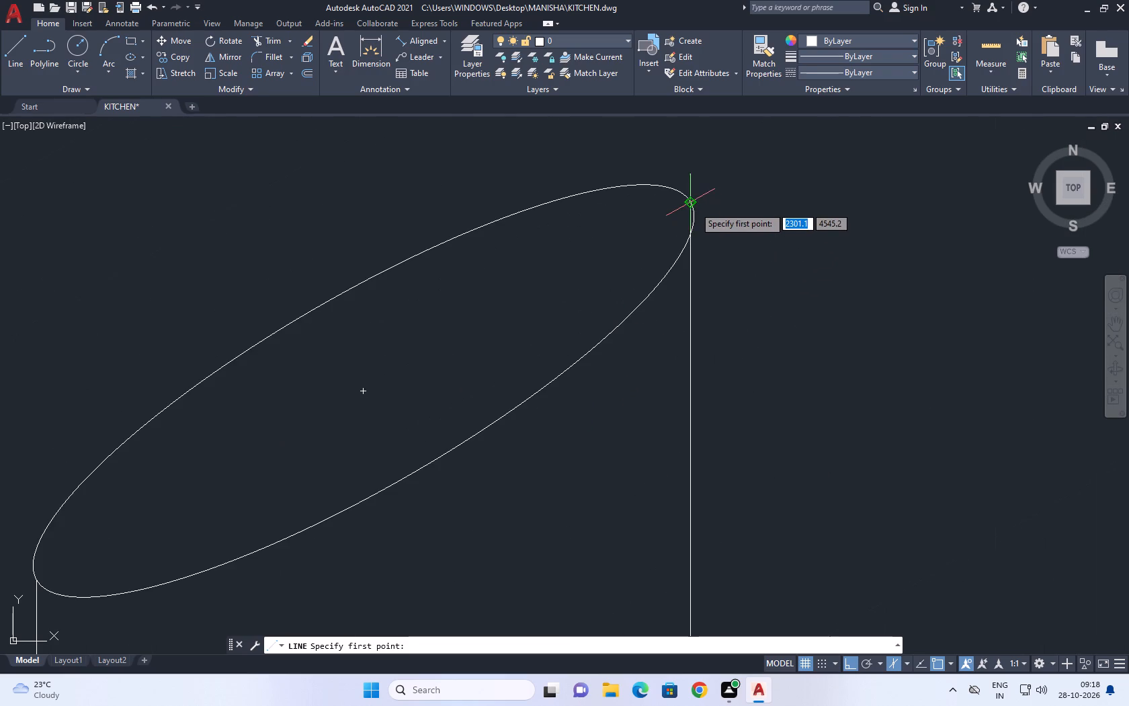
{"action": "left_click", "coordinate": [694, 206]}
{"action": "middle_click_drag", "start_coordinate": [694, 393], "coordinate": [690, 353]}
{"action": "scroll", "coordinate": [690, 367], "scroll_direction": "down", "scroll_amount": 2}
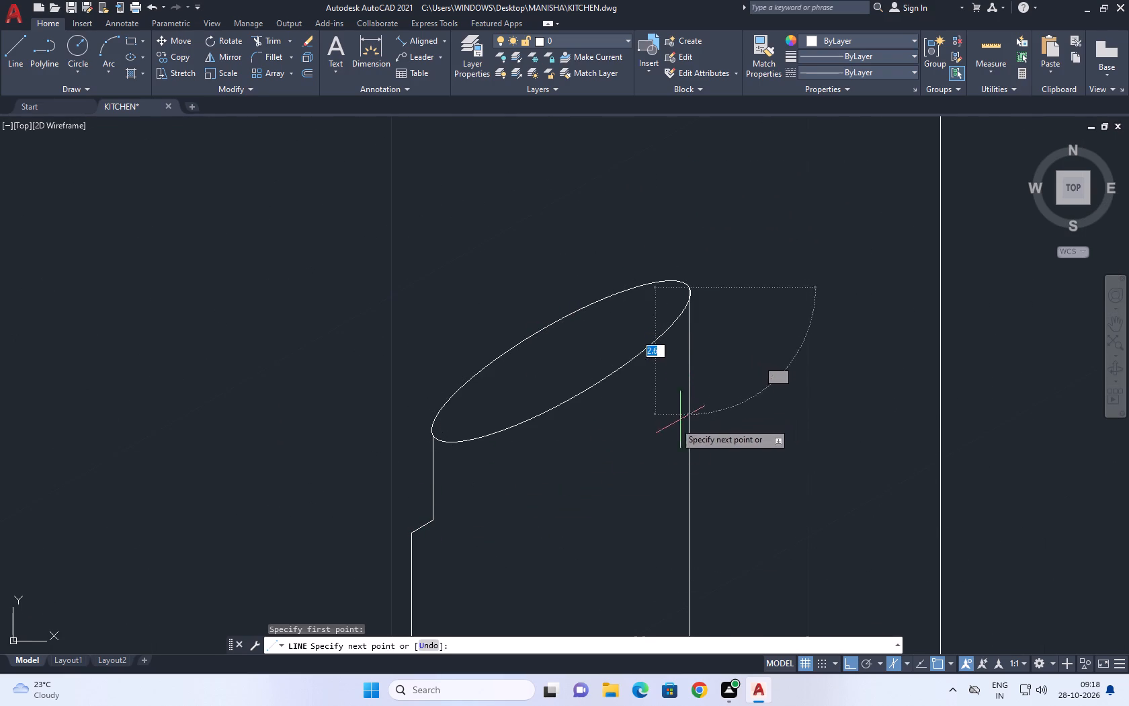
{"action": "left_click", "coordinate": [687, 409]}
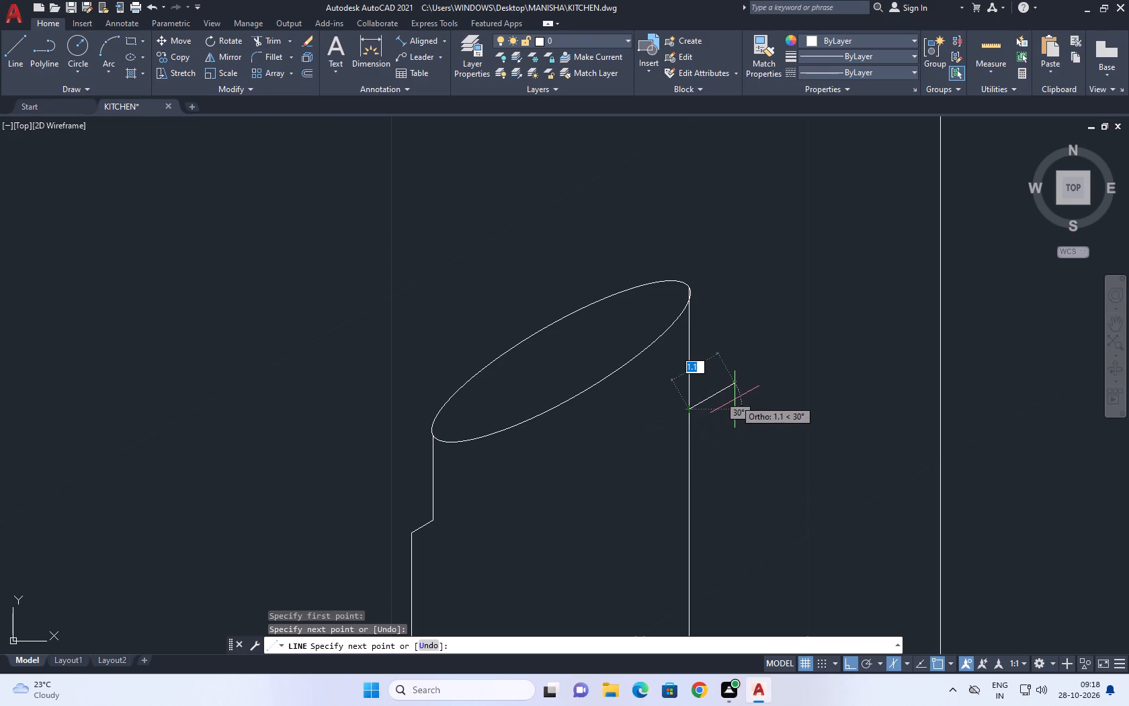
{"action": "scroll", "coordinate": [735, 397], "scroll_direction": "up", "scroll_amount": 1}
{"action": "middle_click_drag", "start_coordinate": [684, 407], "coordinate": [679, 345]}
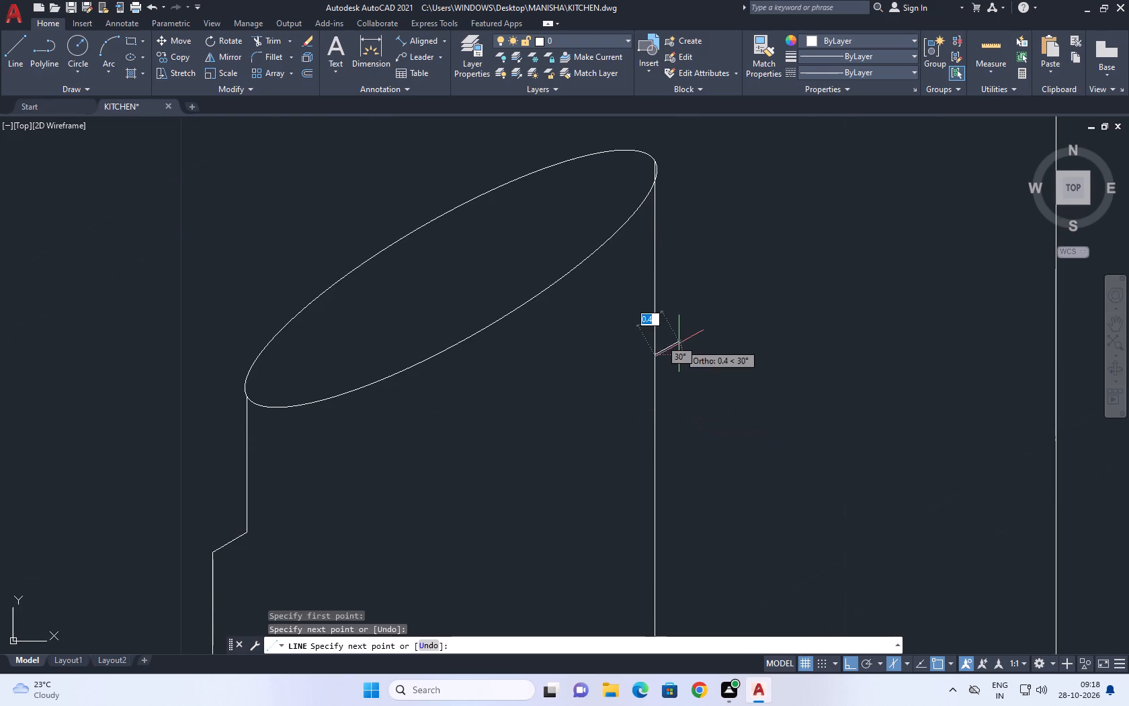
{"action": "left_click", "coordinate": [673, 347]}
{"action": "scroll", "coordinate": [694, 337], "scroll_direction": "down", "scroll_amount": 4}
{"action": "scroll", "coordinate": [692, 455], "scroll_direction": "up", "scroll_amount": 2}
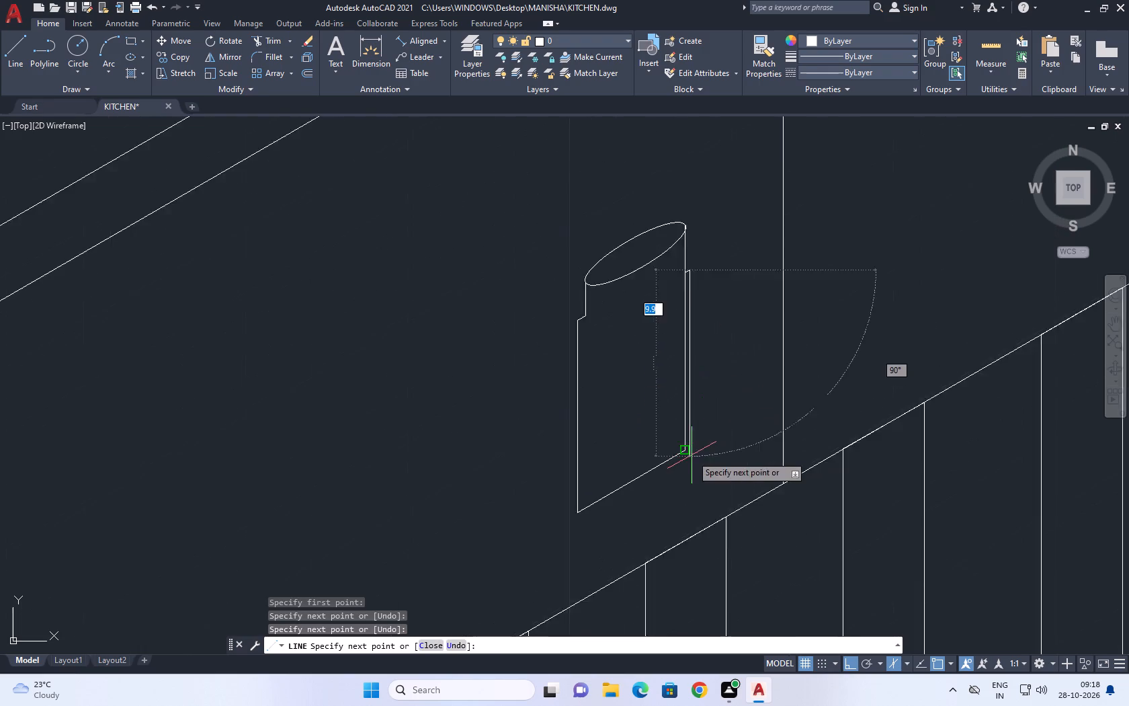
{"action": "scroll", "coordinate": [688, 453], "scroll_direction": "up", "scroll_amount": 2}
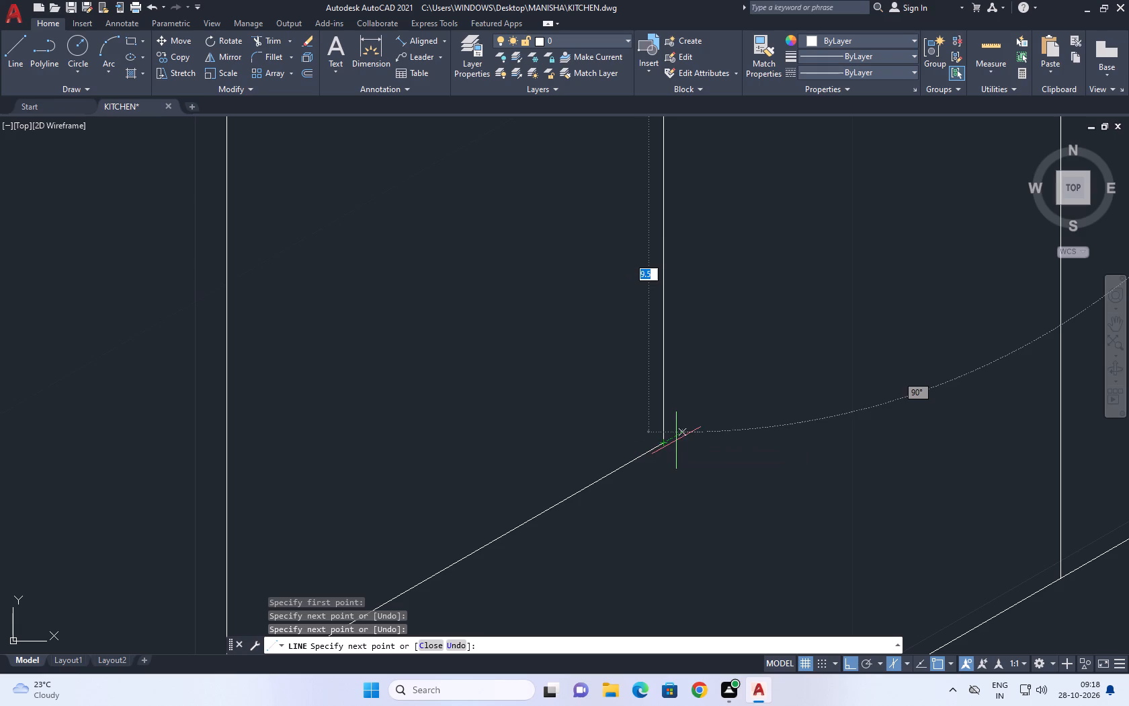
{"action": "left_click", "coordinate": [685, 434]}
{"action": "left_click", "coordinate": [665, 443]}
{"action": "right_click", "coordinate": [669, 440]}
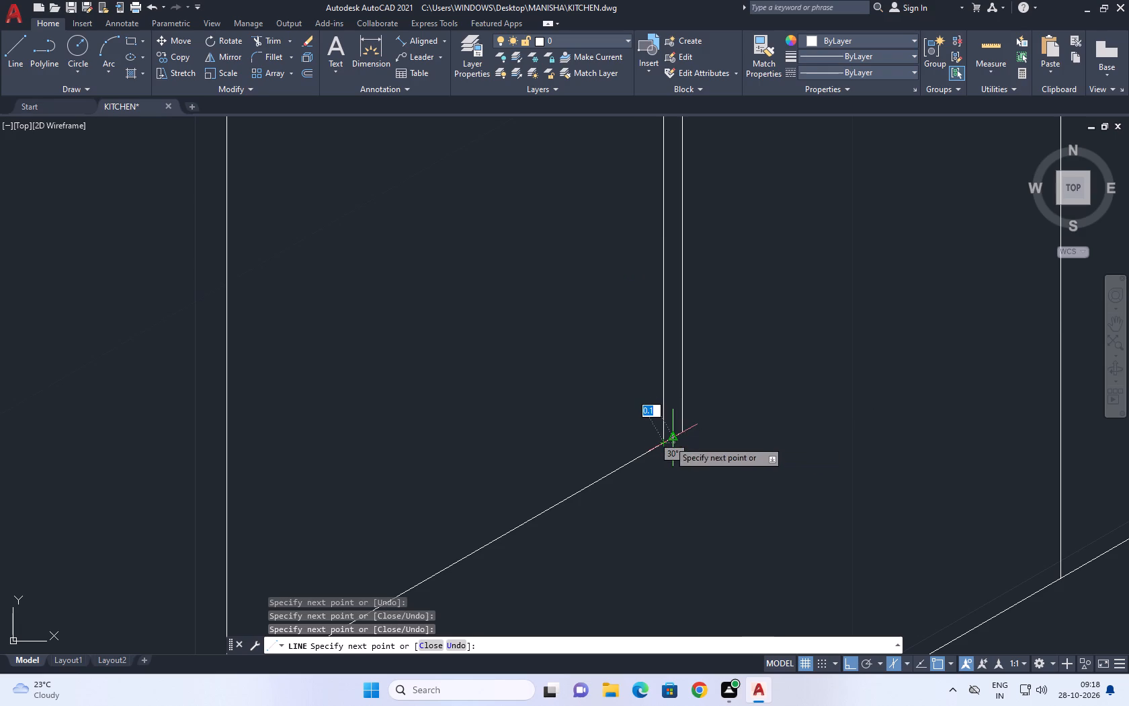
{"action": "left_click", "coordinate": [697, 461]}
Erase the object's original right vertical edge inside the stepped side.
{"action": "double_click", "coordinate": [659, 403]}
{"action": "left_click", "coordinate": [665, 399]}
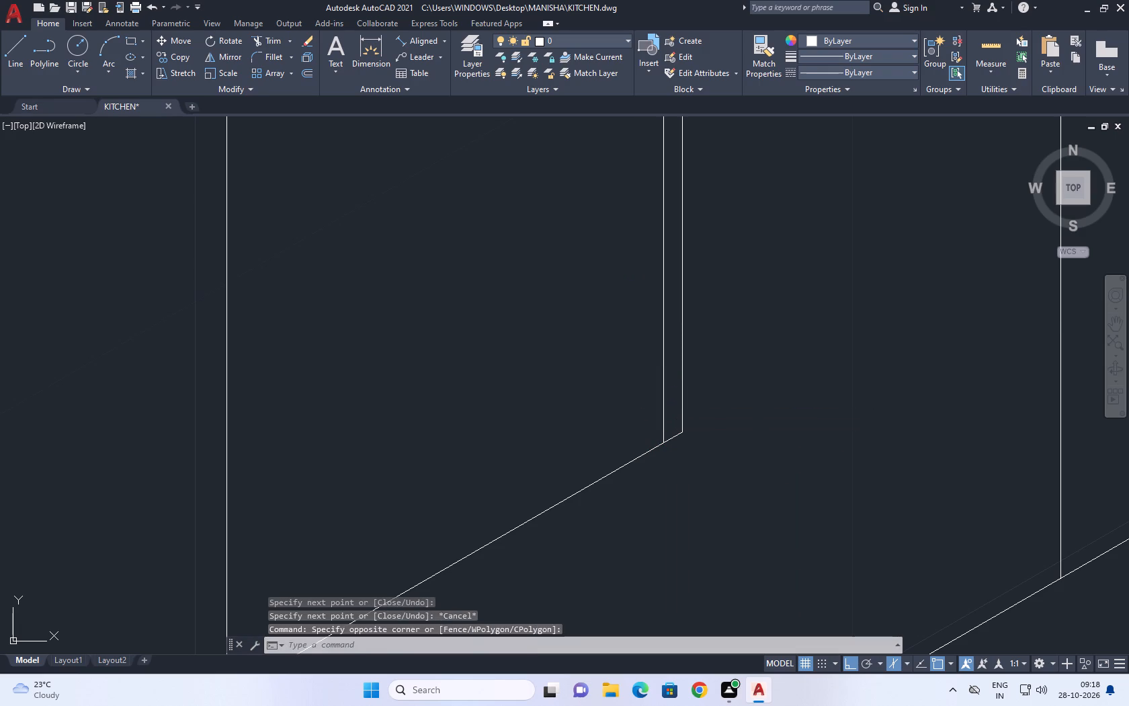
{"action": "left_click", "coordinate": [639, 369]}
{"action": "right_click", "coordinate": [562, 390]}
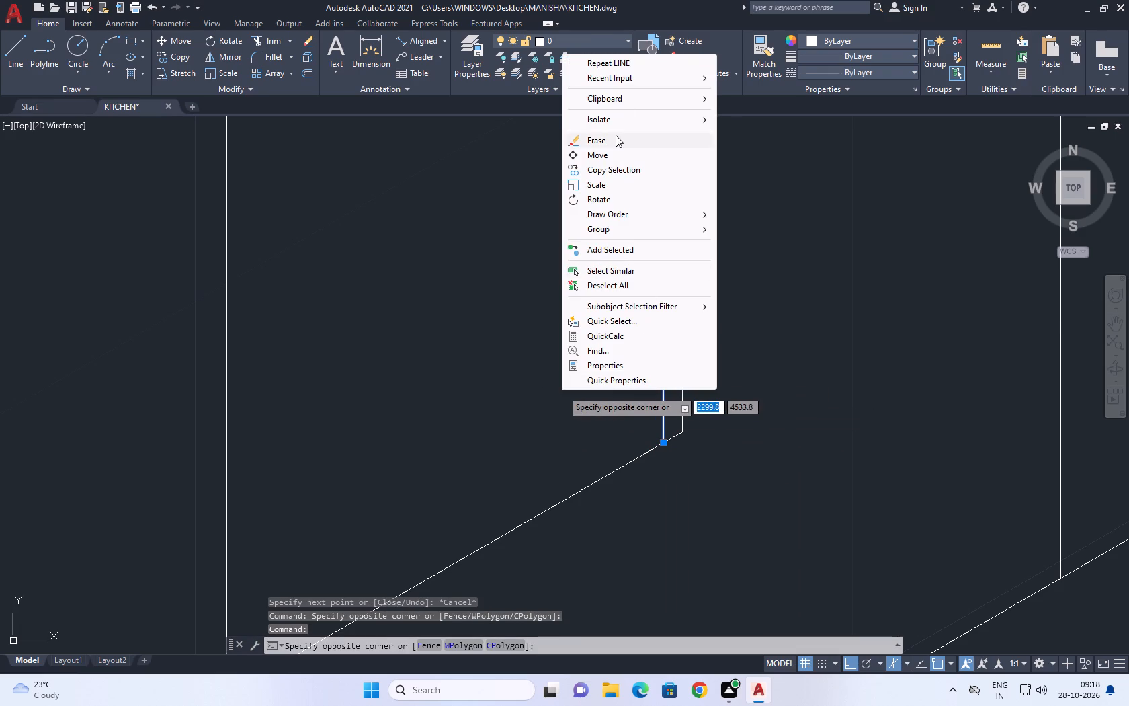
{"action": "left_click", "coordinate": [614, 139]}
Move the container's lower right vertical edge outward by about 0.4 along the 30° direction.
{"action": "scroll", "coordinate": [697, 391], "scroll_direction": "down", "scroll_amount": 3}
{"action": "scroll", "coordinate": [690, 237], "scroll_direction": "up", "scroll_amount": 1}
{"action": "left_click", "coordinate": [713, 258]}
{"action": "left_click", "coordinate": [686, 284]}
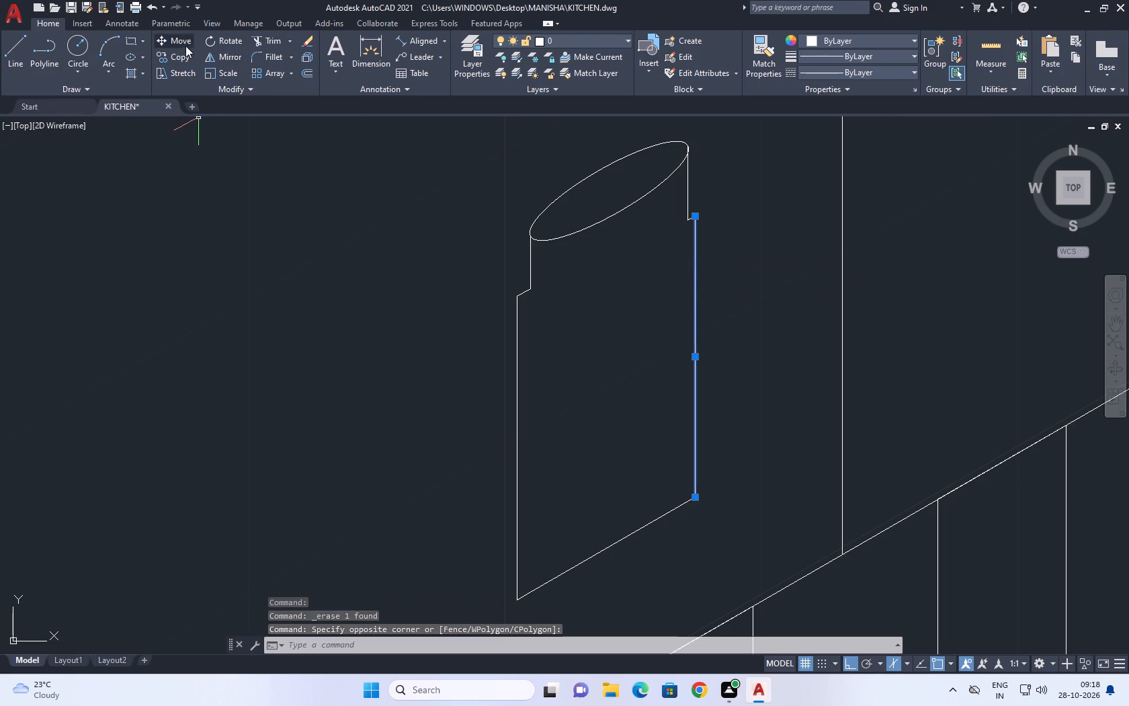
{"action": "left_click", "coordinate": [183, 42]}
{"action": "left_click", "coordinate": [743, 424]}
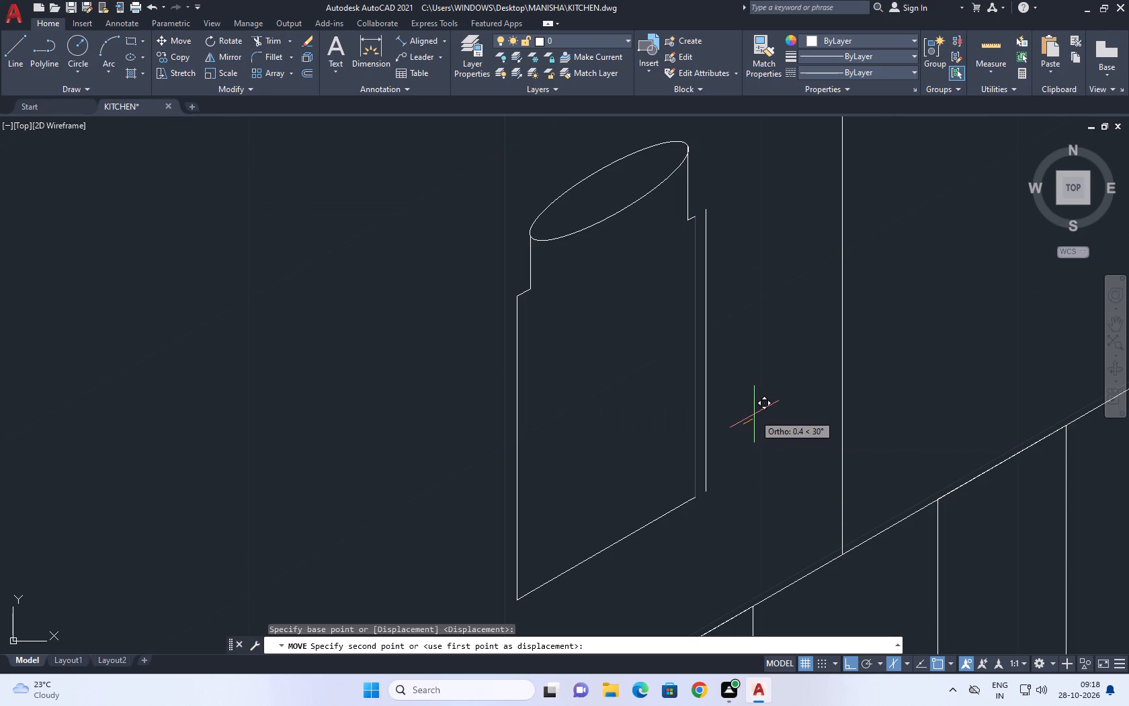
{"action": "left_click", "coordinate": [754, 414]}
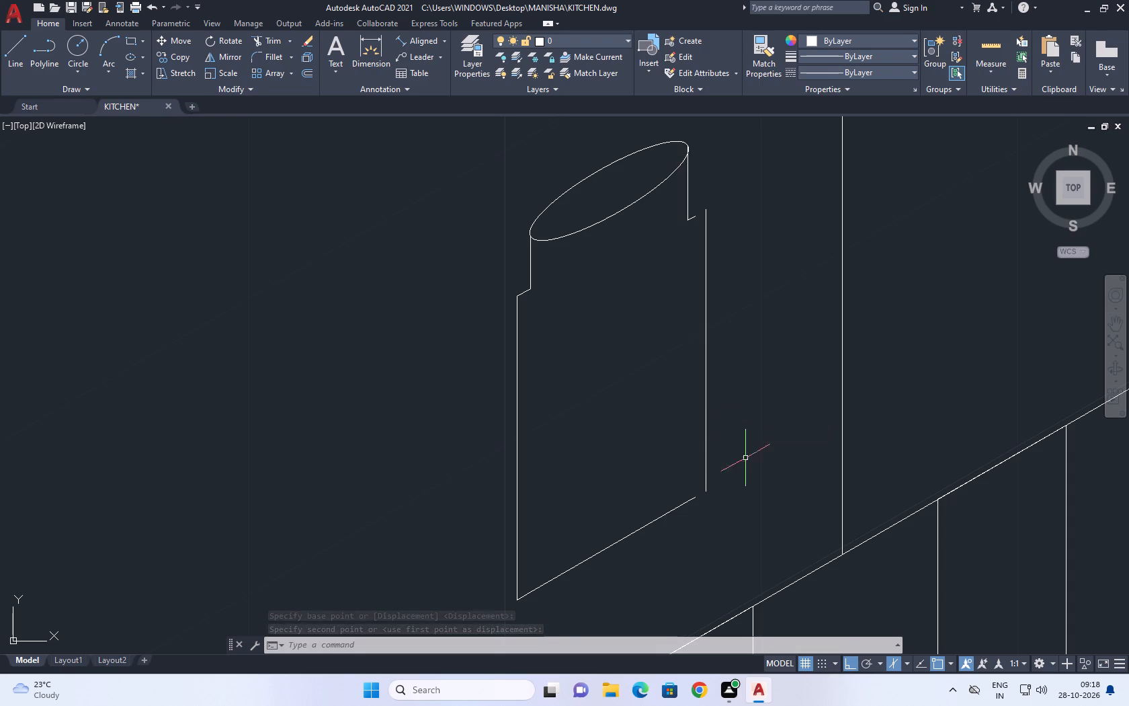
Move the container's lower right vertical edge slightly back inward along the 30° direction.
{"action": "scroll", "coordinate": [700, 459], "scroll_direction": "down", "scroll_amount": 1}
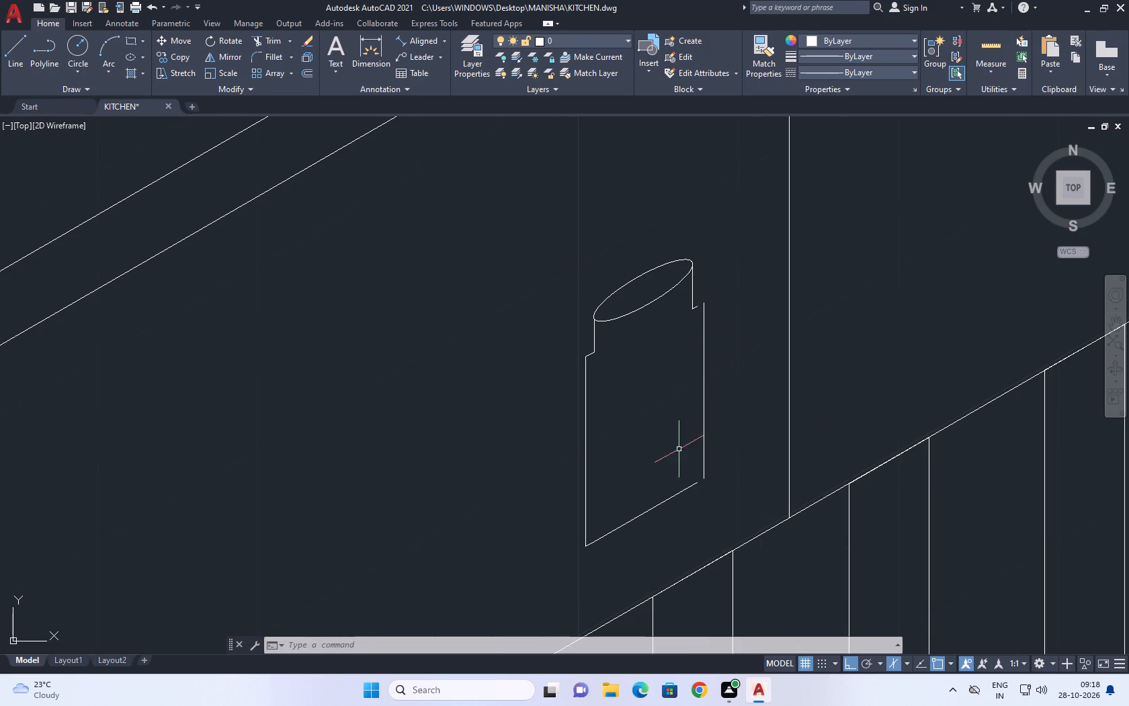
{"action": "scroll", "coordinate": [698, 486], "scroll_direction": "up", "scroll_amount": 2}
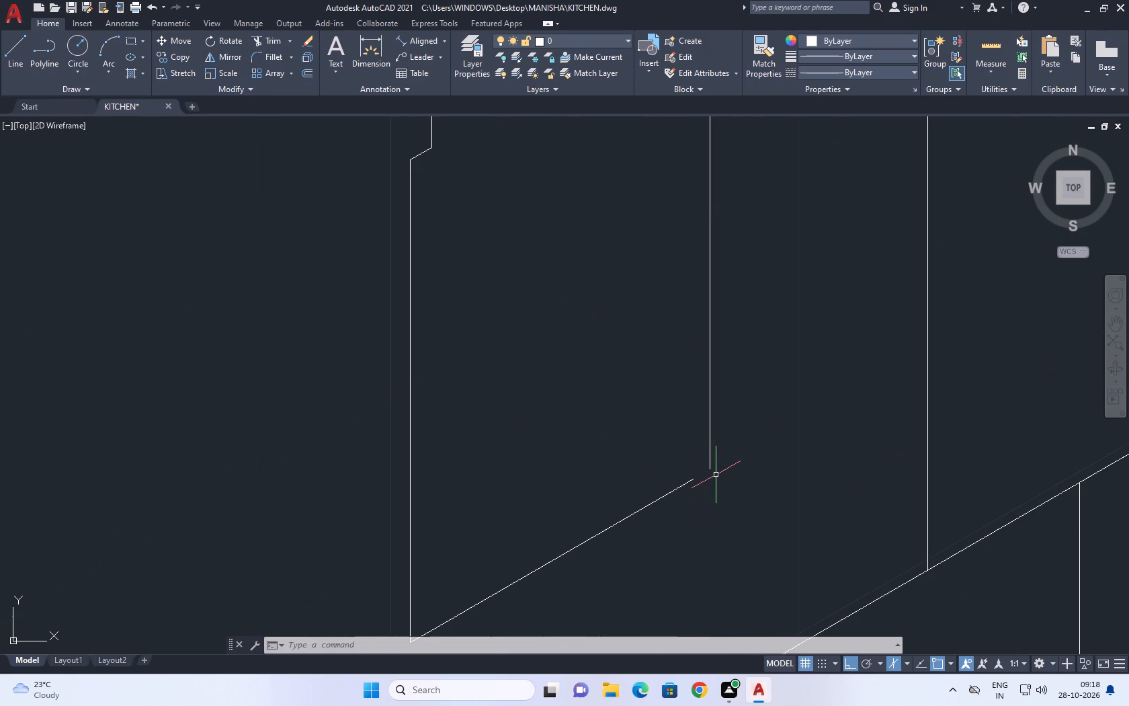
{"action": "middle_click_drag", "start_coordinate": [711, 445], "coordinate": [716, 490]}
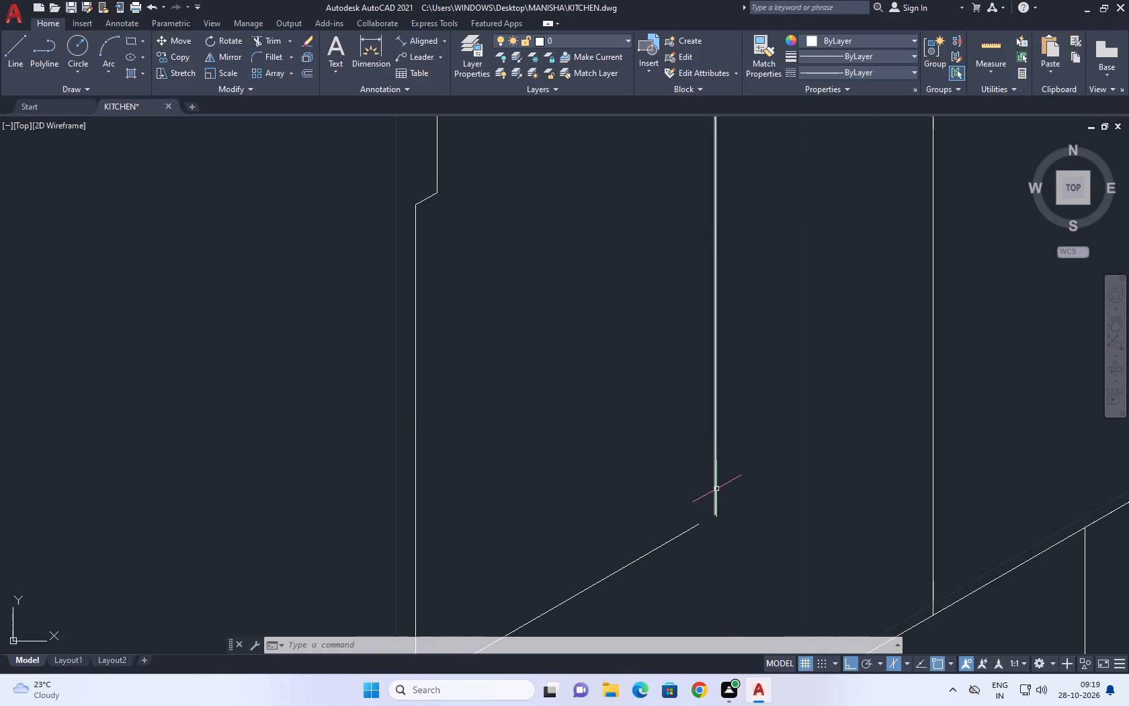
{"action": "left_click_drag", "start_coordinate": [753, 426], "coordinate": [741, 420]}
{"action": "left_click_drag", "start_coordinate": [722, 403], "coordinate": [702, 393]}
{"action": "left_click_drag", "start_coordinate": [775, 419], "coordinate": [708, 395]}
{"action": "left_click", "coordinate": [651, 329]}
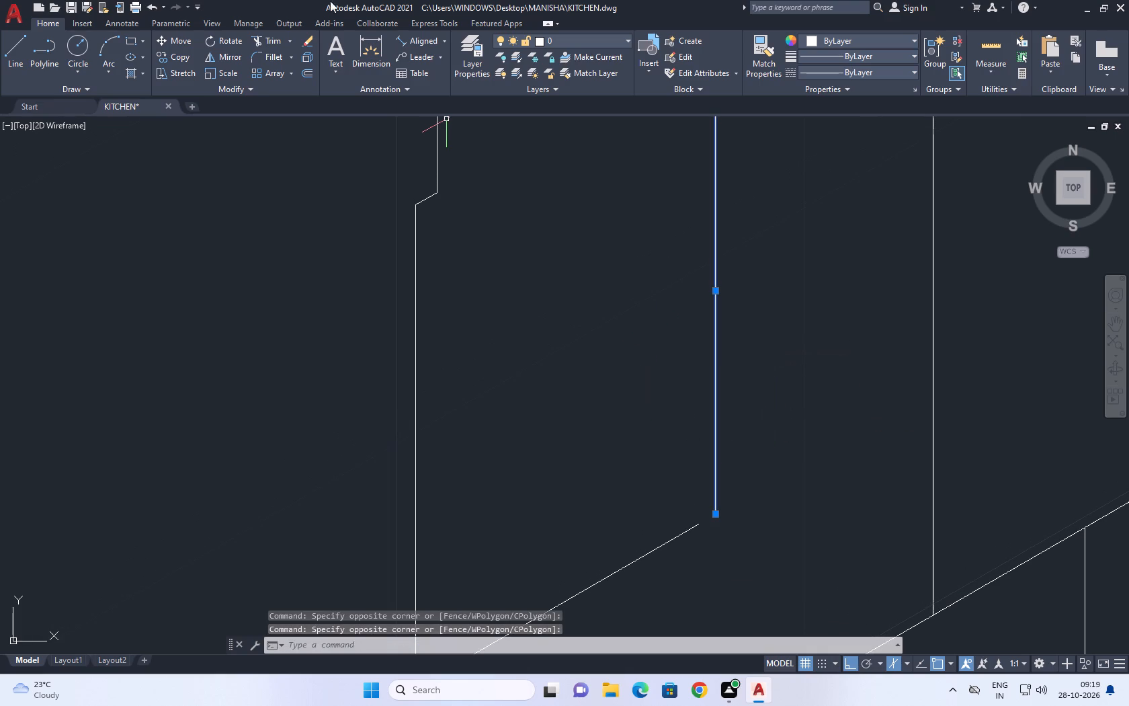
{"action": "left_click", "coordinate": [176, 41]}
{"action": "scroll", "coordinate": [687, 522], "scroll_direction": "up", "scroll_amount": 2}
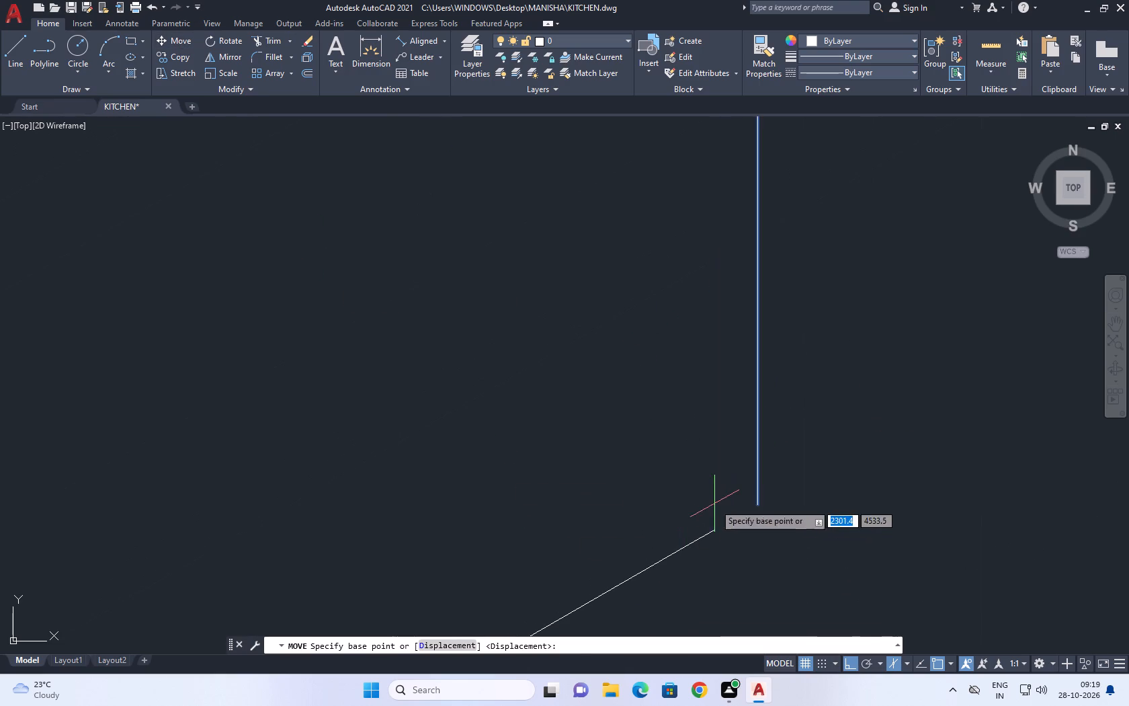
{"action": "left_click", "coordinate": [714, 491]}
{"action": "left_click", "coordinate": [704, 502]}
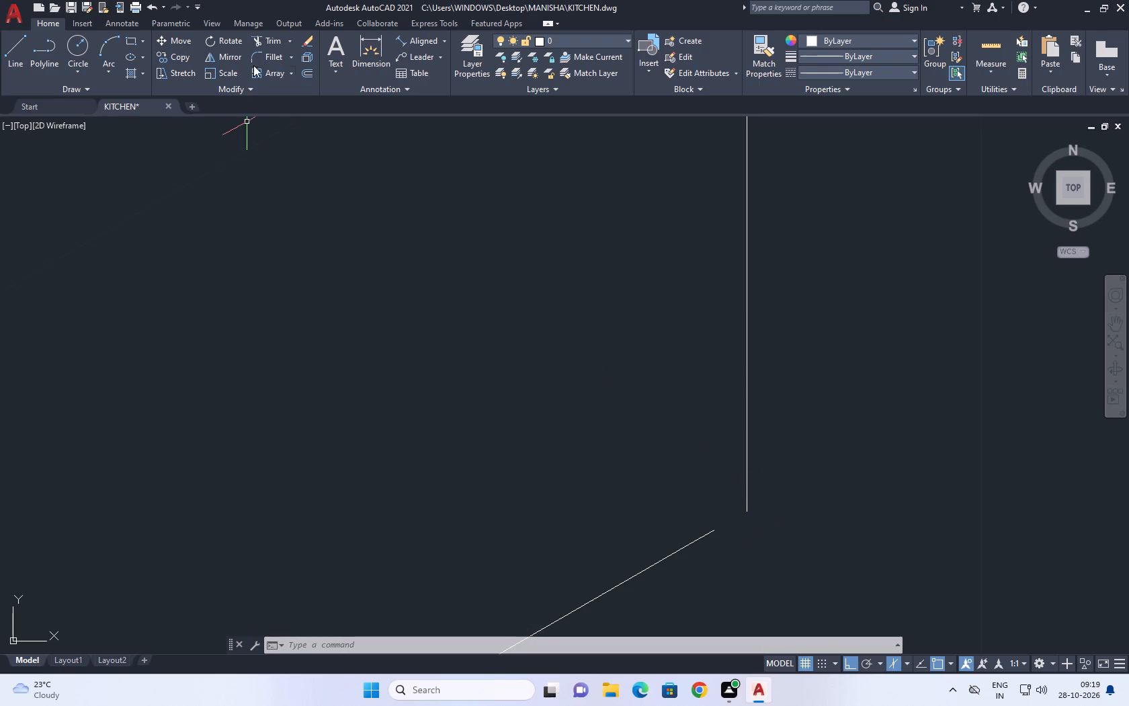
Fillet the moved right vertical edge with the bottom line and with the shoulder jog to form sharp corners.
{"action": "left_click", "coordinate": [274, 57]}
{"action": "scroll", "coordinate": [596, 436], "scroll_direction": "down", "scroll_amount": 2}
{"action": "left_click", "coordinate": [622, 485]}
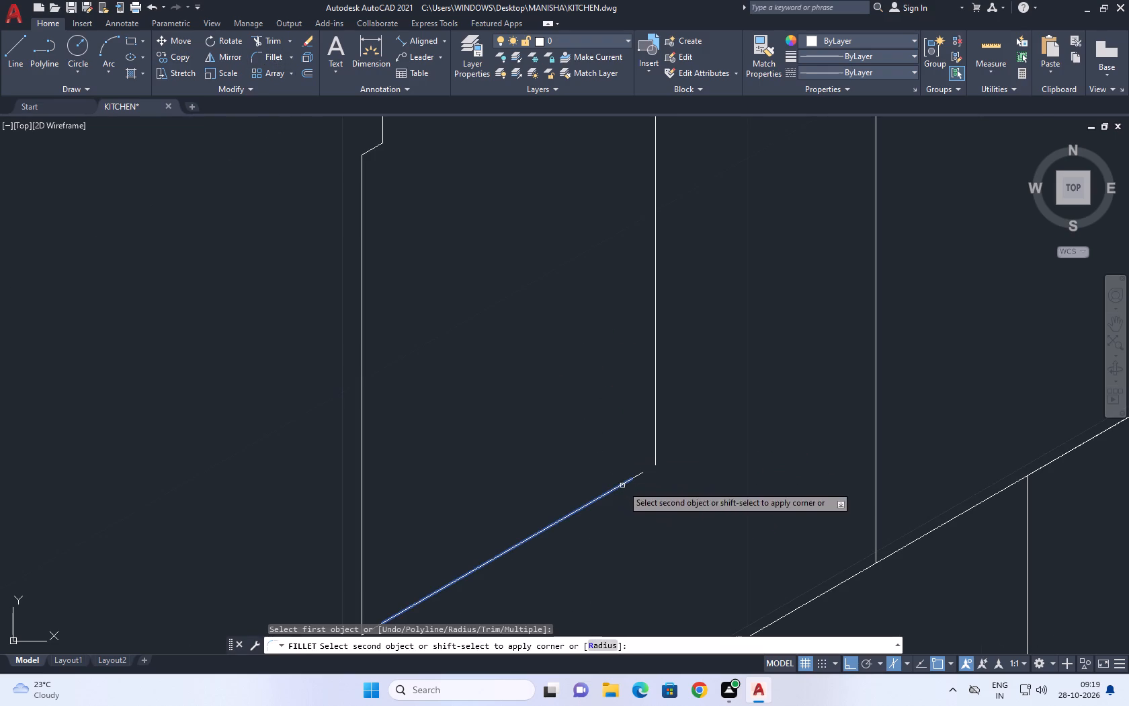
{"action": "left_click", "coordinate": [657, 456]}
{"action": "scroll", "coordinate": [644, 487], "scroll_direction": "down", "scroll_amount": 3}
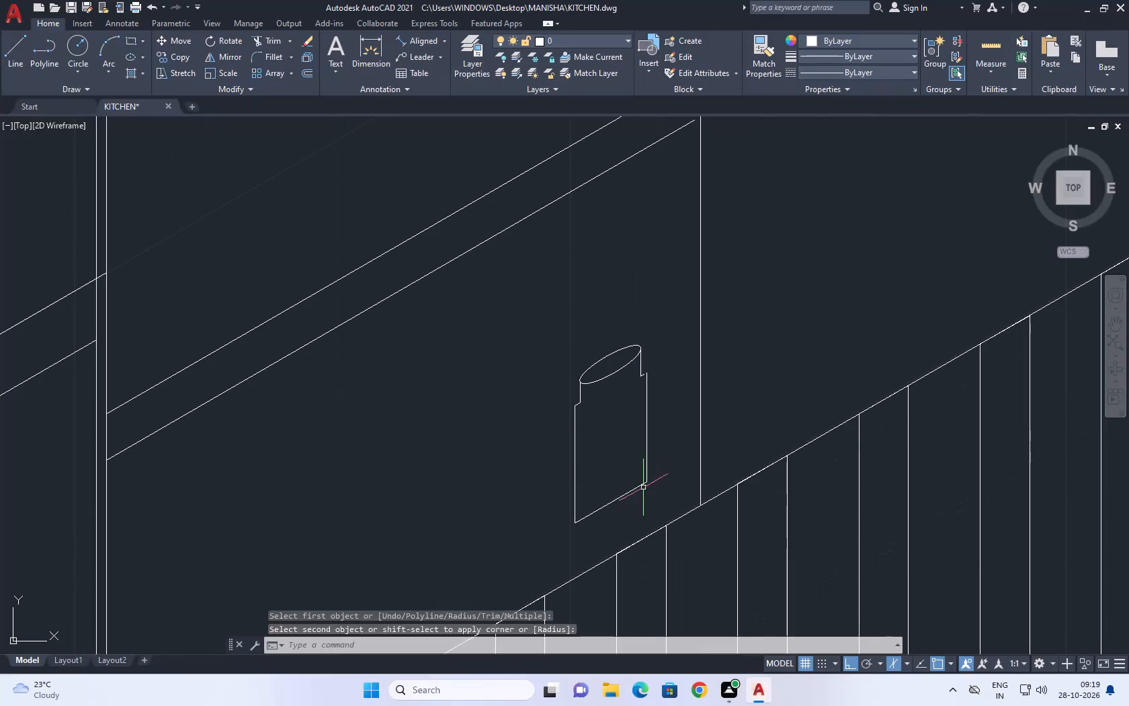
{"action": "right_click", "coordinate": [678, 408]}
{"action": "left_click", "coordinate": [741, 414]}
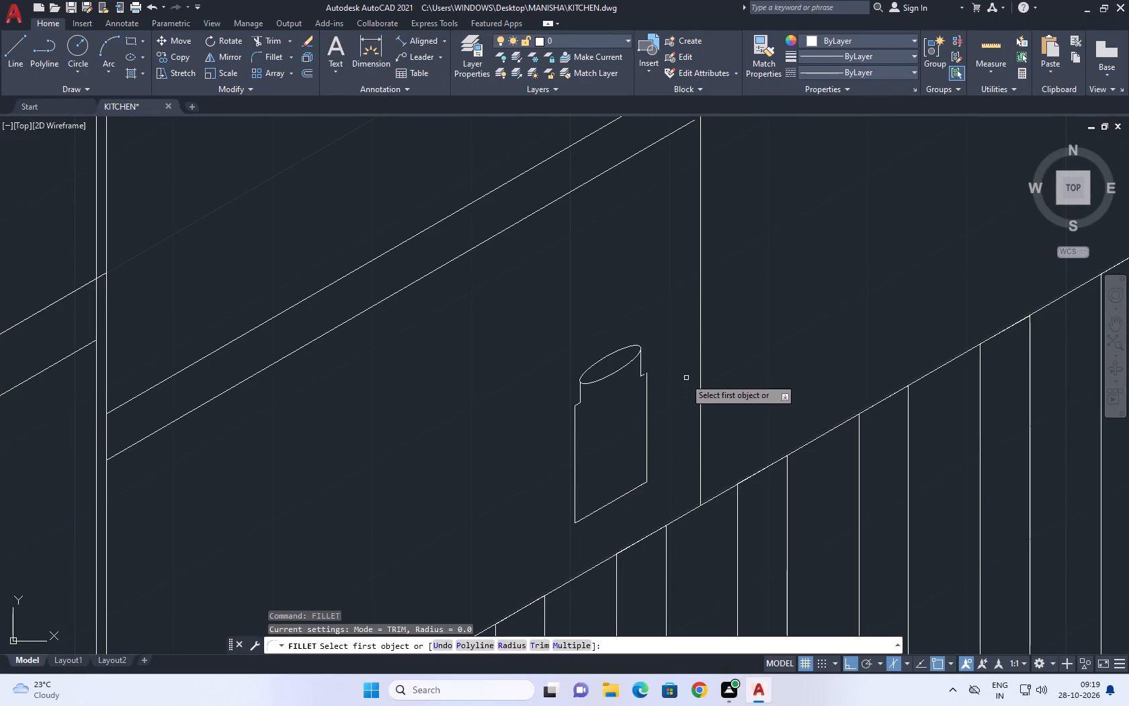
{"action": "scroll", "coordinate": [644, 381], "scroll_direction": "up", "scroll_amount": 3}
{"action": "left_click", "coordinate": [636, 356]}
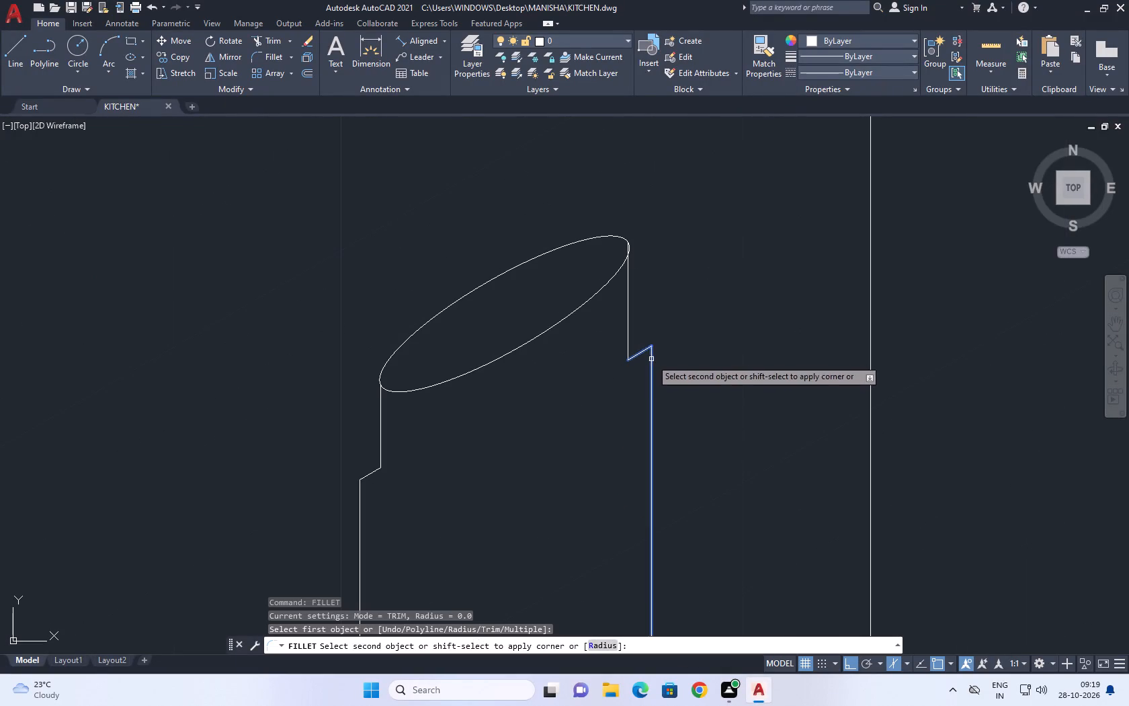
{"action": "left_click", "coordinate": [651, 360]}
{"action": "middle_click_drag", "start_coordinate": [628, 427], "coordinate": [585, 292]}
{"action": "scroll", "coordinate": [564, 349], "scroll_direction": "down", "scroll_amount": 2}
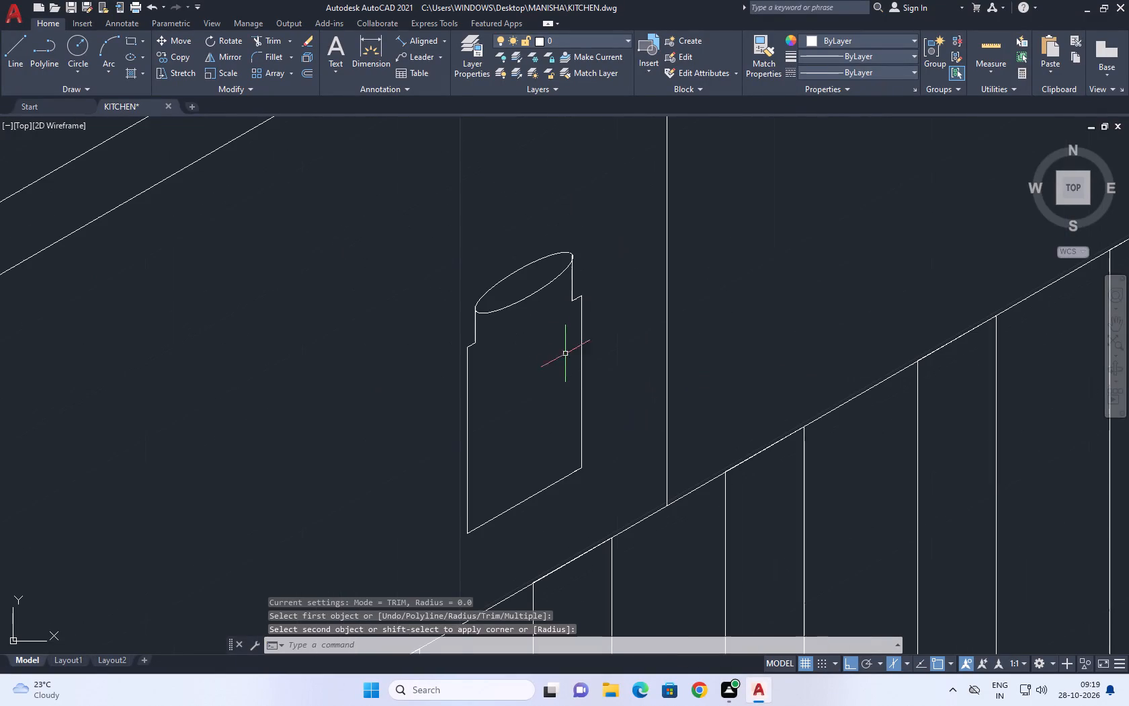
Erase the short leftover segment at the container's bottom right corner.
{"action": "left_click", "coordinate": [542, 438]}
{"action": "left_click", "coordinate": [598, 496]}
{"action": "right_click", "coordinate": [537, 396]}
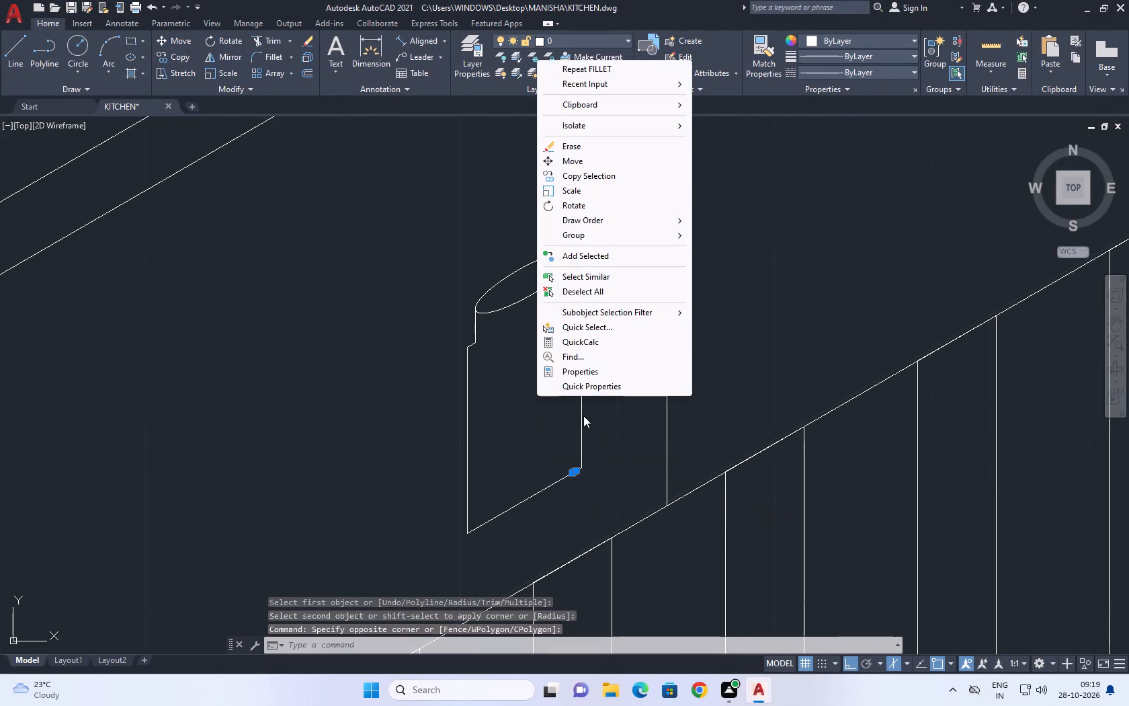
{"action": "left_click", "coordinate": [600, 146]}
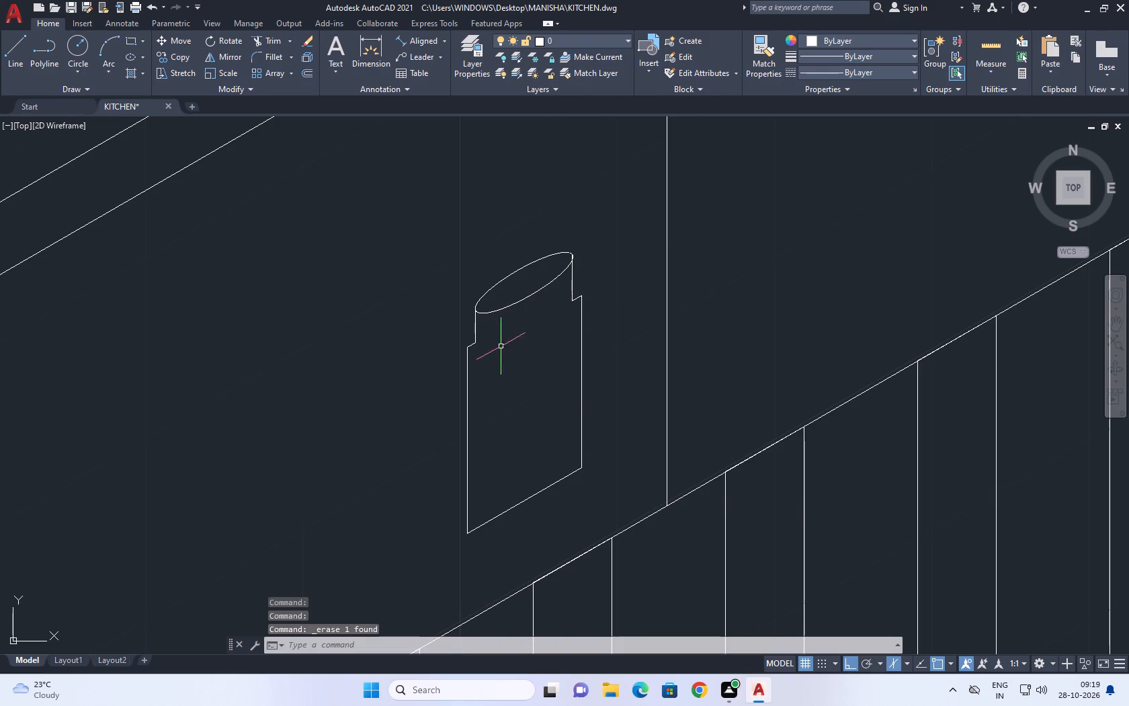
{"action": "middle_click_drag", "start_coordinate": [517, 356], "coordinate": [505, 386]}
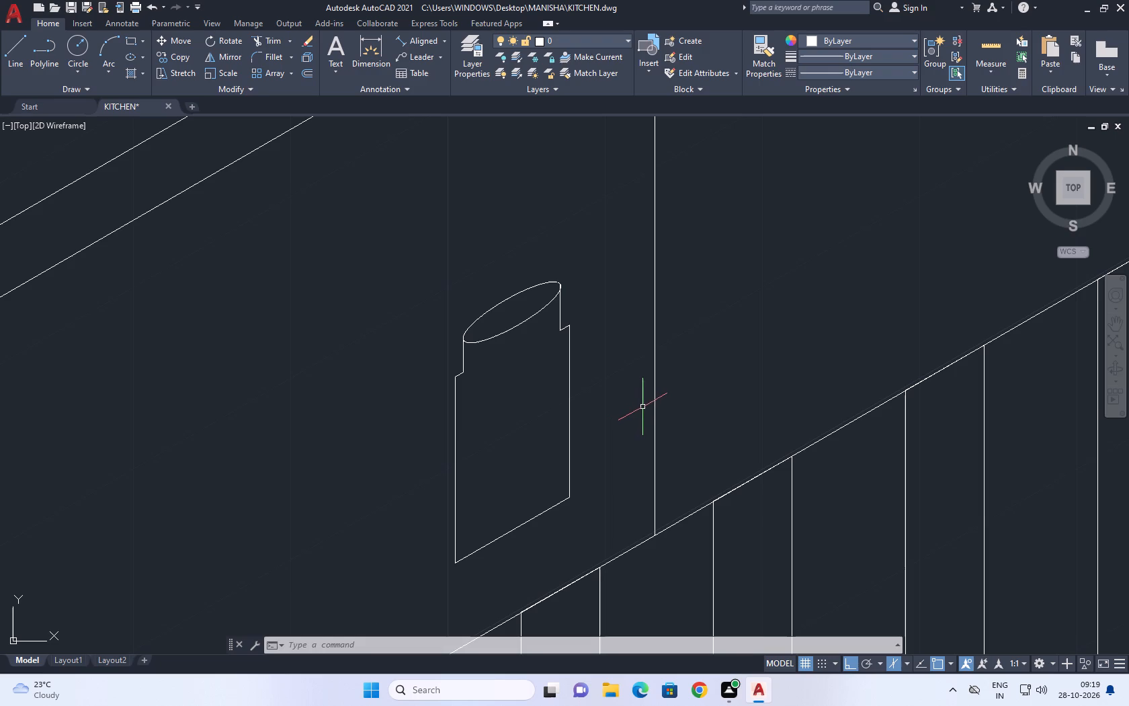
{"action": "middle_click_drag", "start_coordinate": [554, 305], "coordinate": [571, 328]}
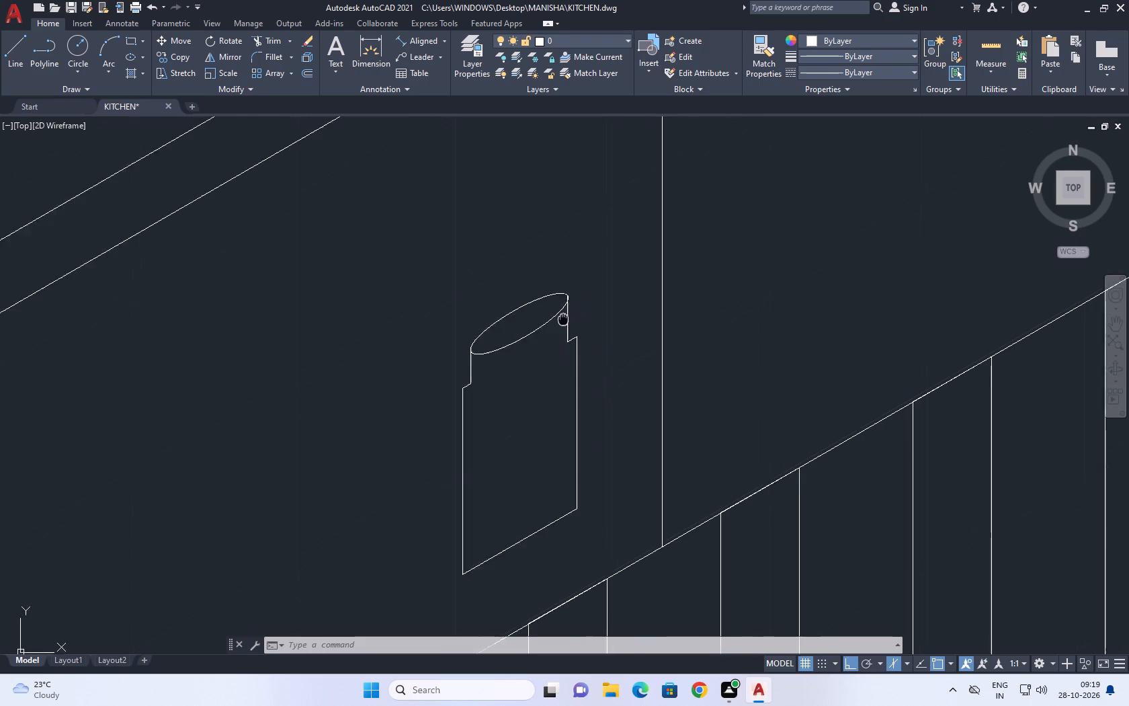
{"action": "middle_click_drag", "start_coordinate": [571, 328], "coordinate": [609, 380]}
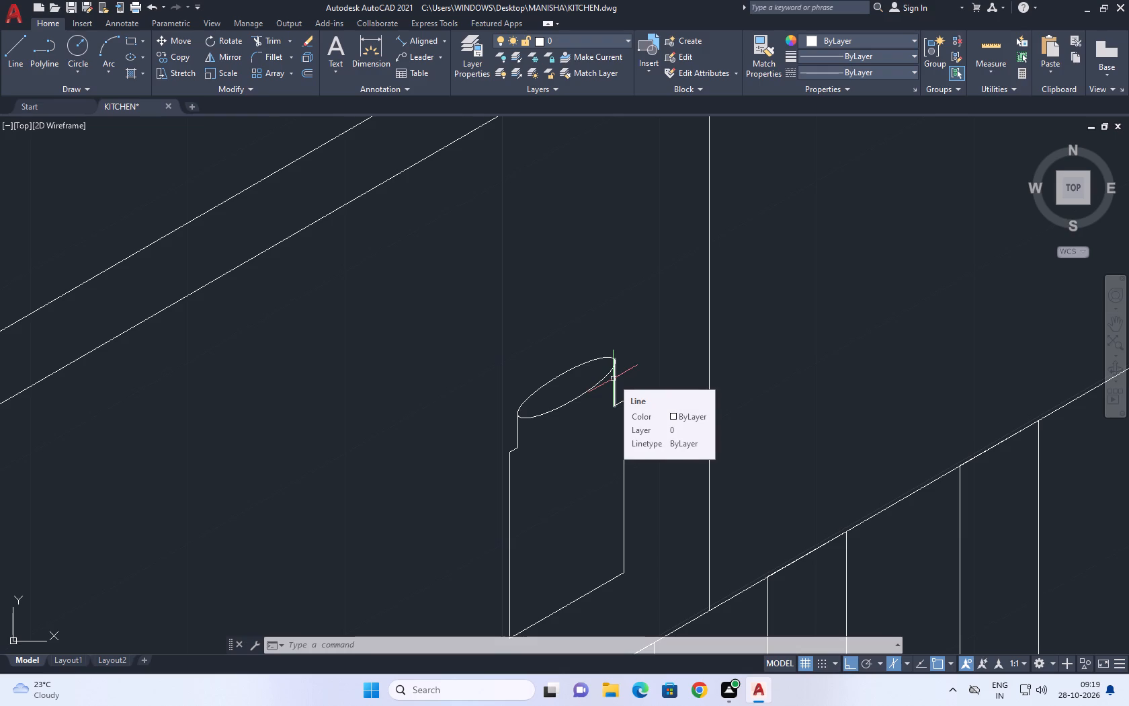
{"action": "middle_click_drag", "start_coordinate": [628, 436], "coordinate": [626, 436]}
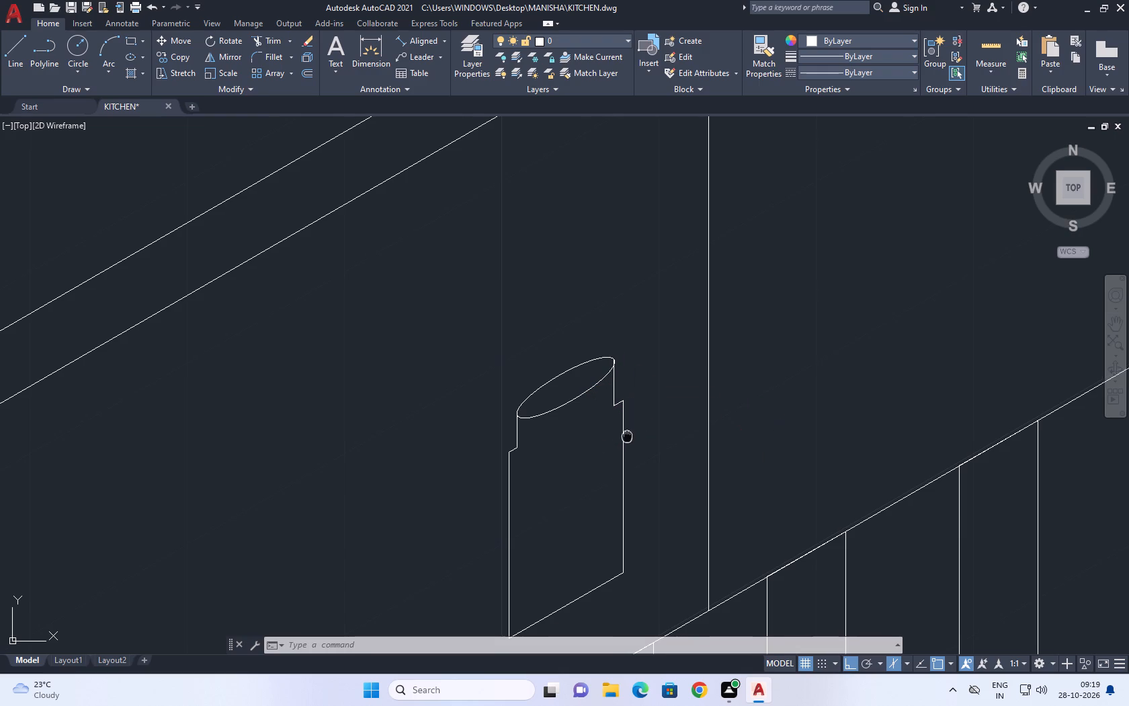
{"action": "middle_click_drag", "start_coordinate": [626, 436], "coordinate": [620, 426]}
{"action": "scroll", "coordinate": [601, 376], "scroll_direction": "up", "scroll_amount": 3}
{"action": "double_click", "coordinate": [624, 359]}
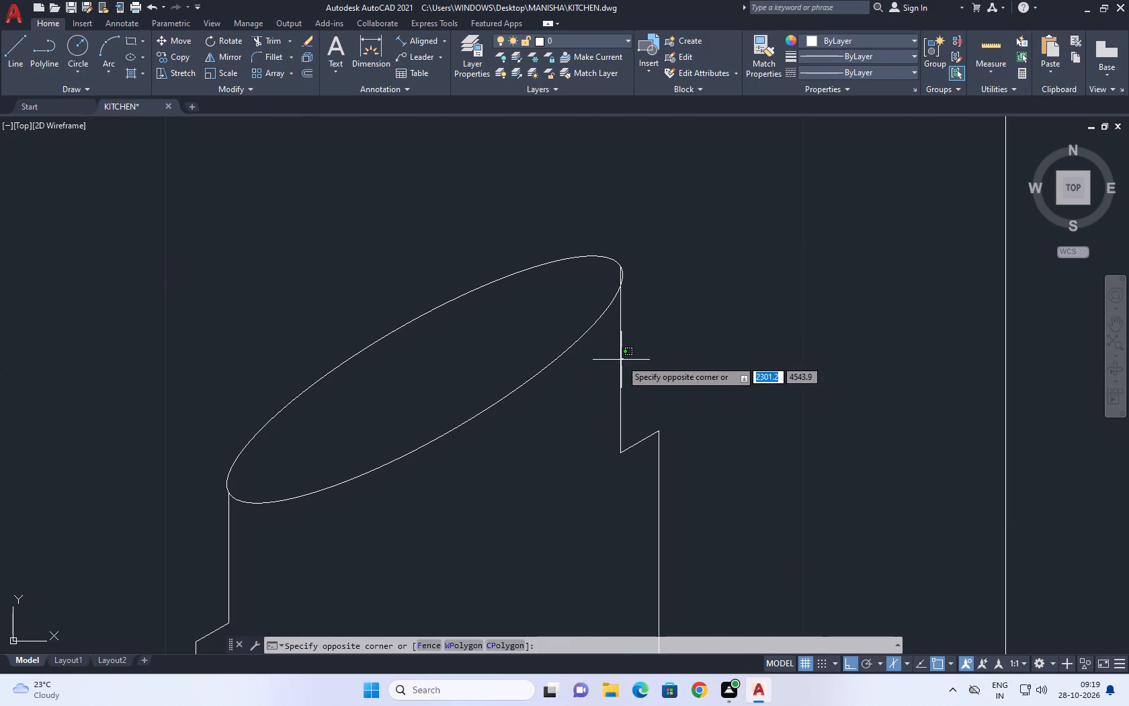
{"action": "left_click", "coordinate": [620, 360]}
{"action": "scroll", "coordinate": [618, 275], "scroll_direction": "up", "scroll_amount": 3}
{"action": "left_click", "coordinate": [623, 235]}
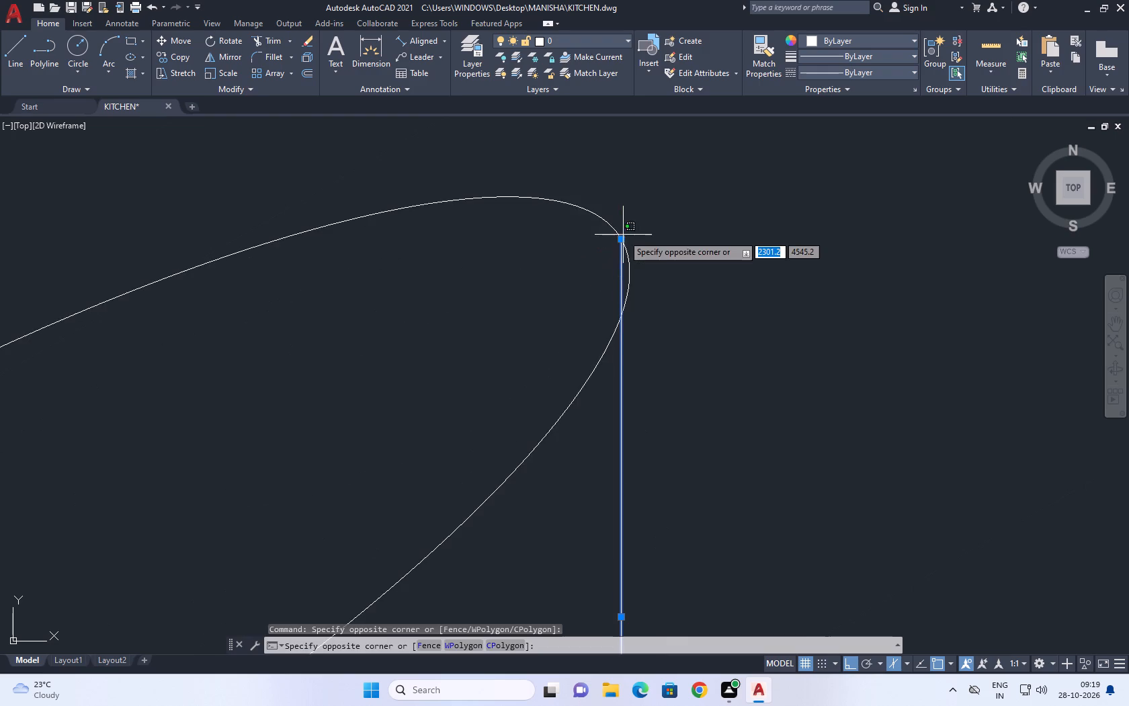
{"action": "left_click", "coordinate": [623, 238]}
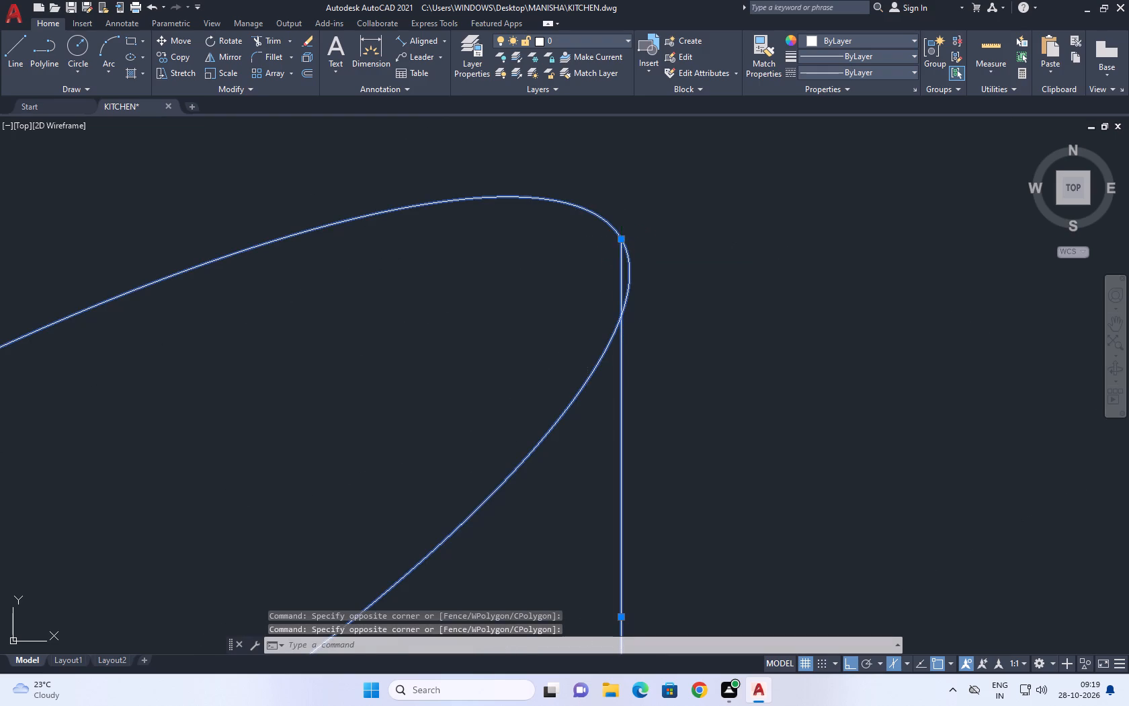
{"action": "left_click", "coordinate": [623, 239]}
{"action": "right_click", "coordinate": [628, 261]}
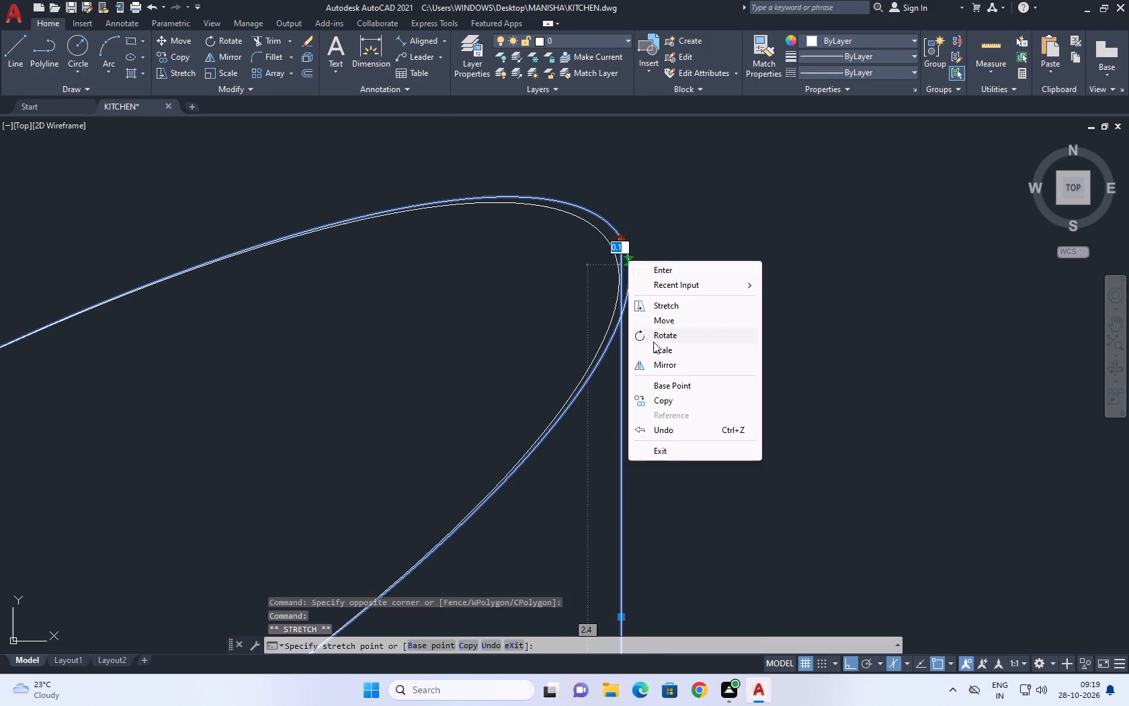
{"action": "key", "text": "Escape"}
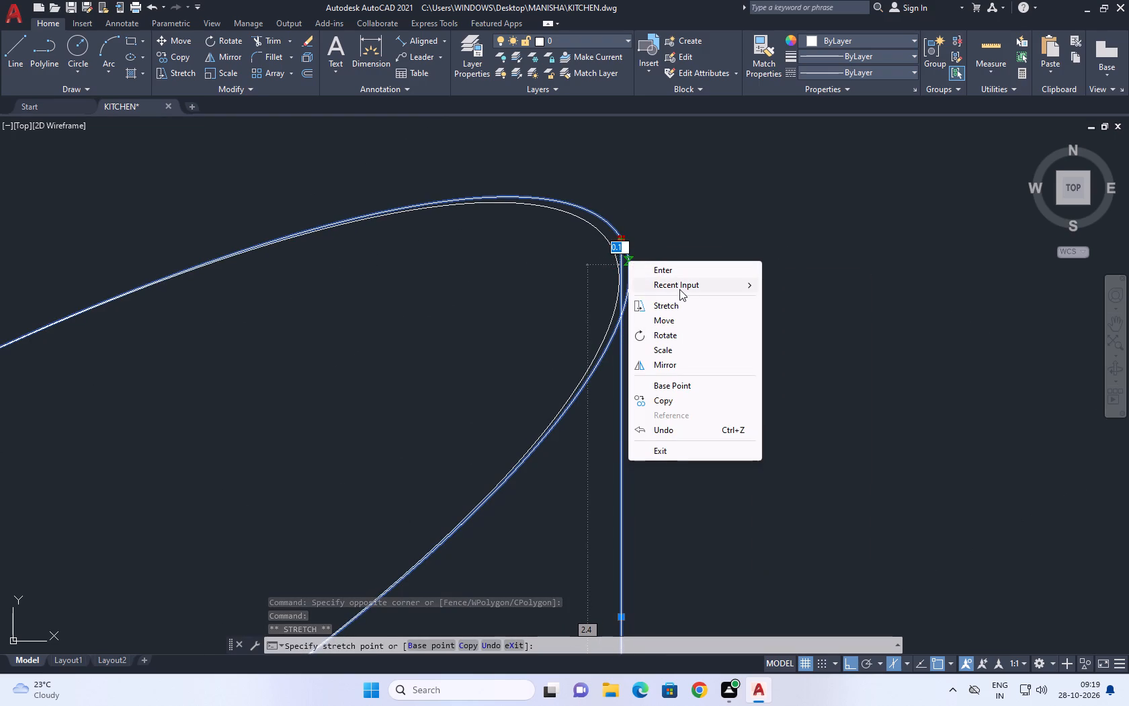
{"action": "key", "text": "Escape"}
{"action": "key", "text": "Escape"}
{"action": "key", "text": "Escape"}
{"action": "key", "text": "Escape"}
Stretch the upper end of the container's right neck line onto the outermost right edge of the elliptical top.
{"action": "left_click", "coordinate": [609, 381]}
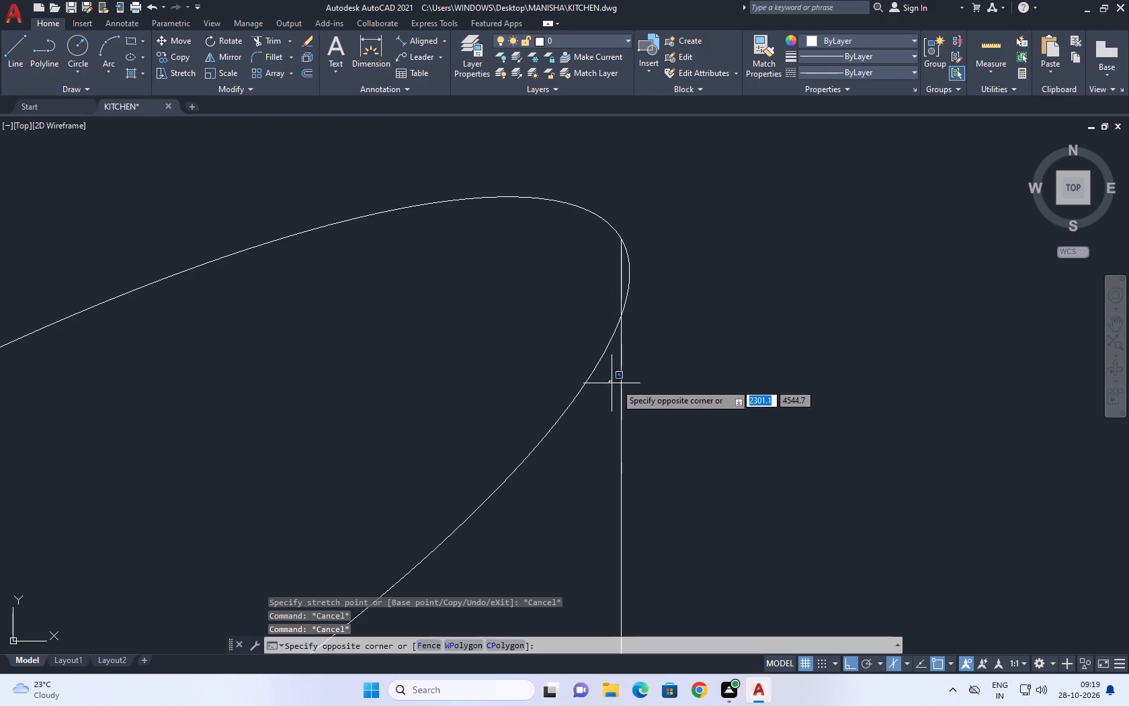
{"action": "double_click", "coordinate": [630, 368]}
{"action": "left_click", "coordinate": [618, 404]}
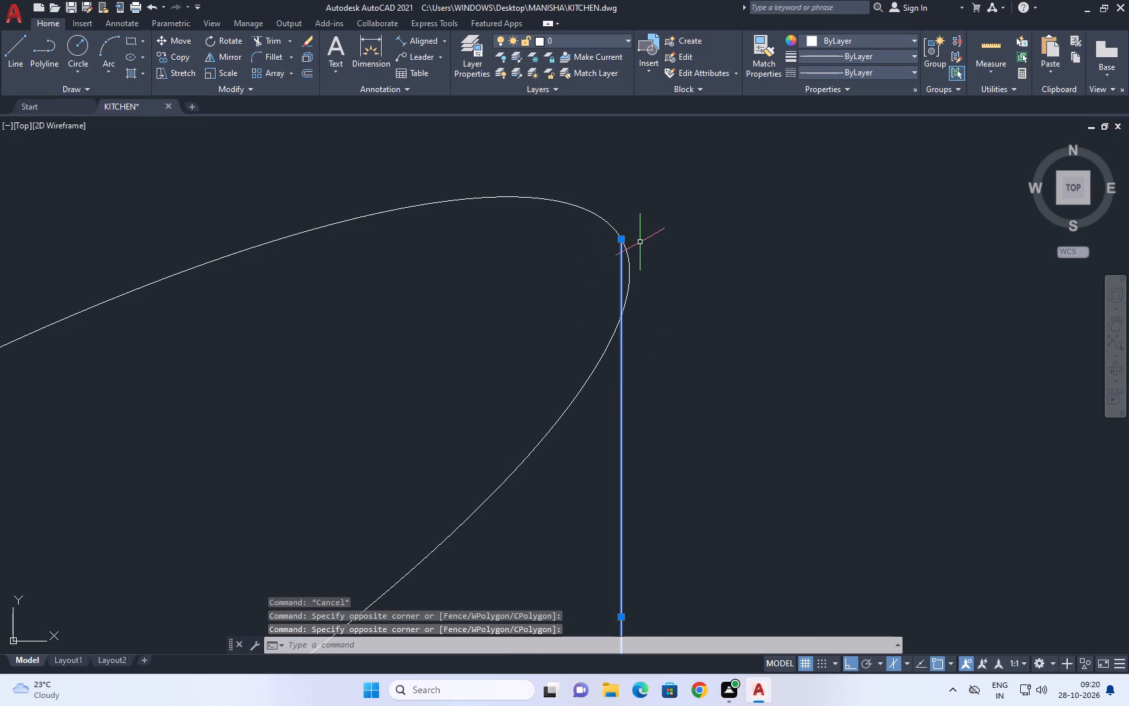
{"action": "left_click", "coordinate": [622, 237]}
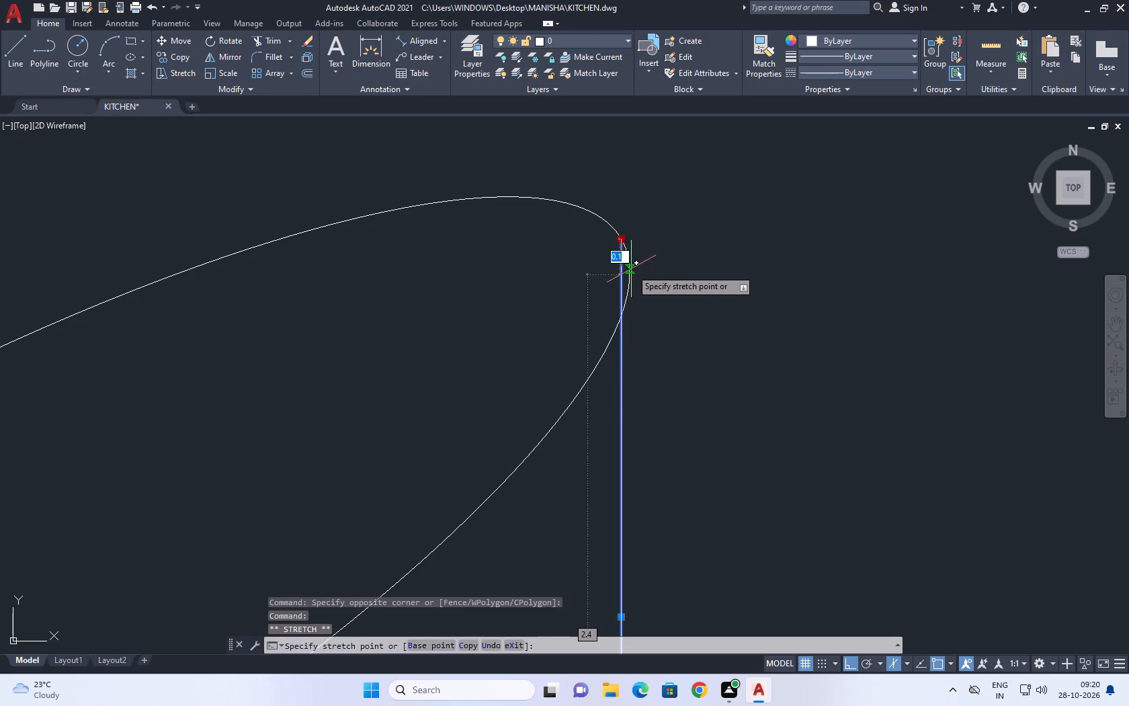
{"action": "left_click", "coordinate": [631, 269]}
{"action": "scroll", "coordinate": [661, 267], "scroll_direction": "down", "scroll_amount": 3}
{"action": "middle_click_drag", "start_coordinate": [715, 280], "coordinate": [626, 299]}
{"action": "middle_click_drag", "start_coordinate": [607, 301], "coordinate": [420, 270]}
{"action": "middle_click_drag", "start_coordinate": [456, 276], "coordinate": [375, 212]}
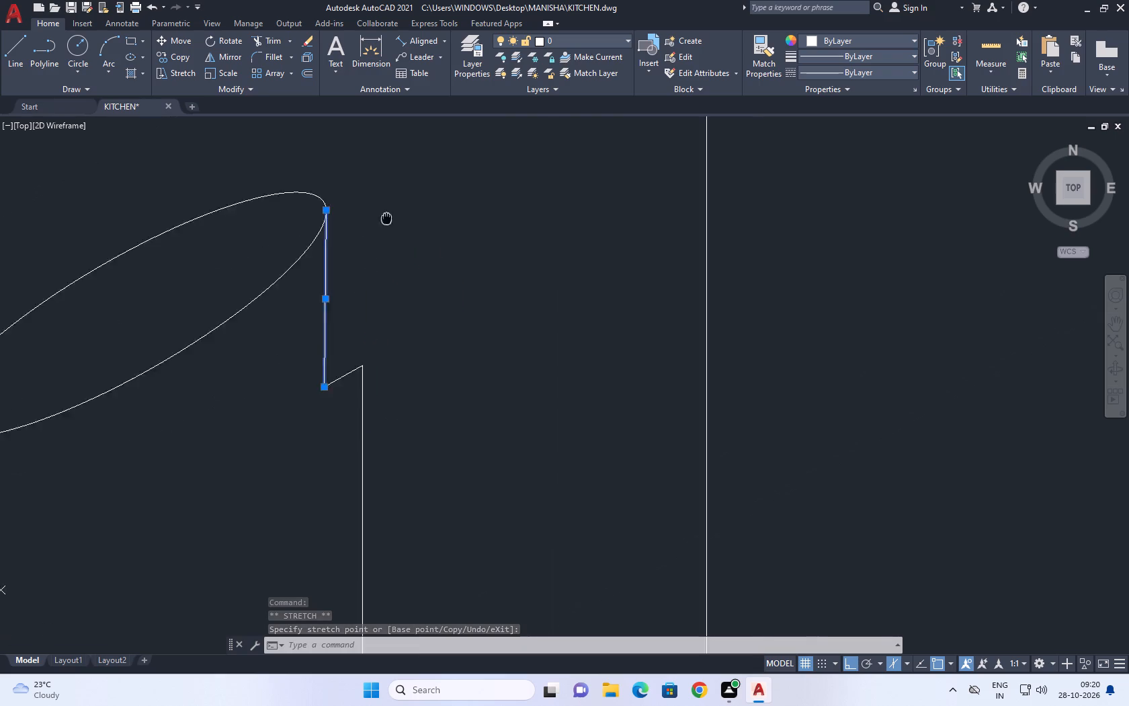
{"action": "middle_click_drag", "start_coordinate": [375, 212], "coordinate": [340, 197]}
{"action": "scroll", "coordinate": [340, 197], "scroll_direction": "down", "scroll_amount": 1}
{"action": "right_click", "coordinate": [424, 276]}
{"action": "left_click", "coordinate": [485, 504]}
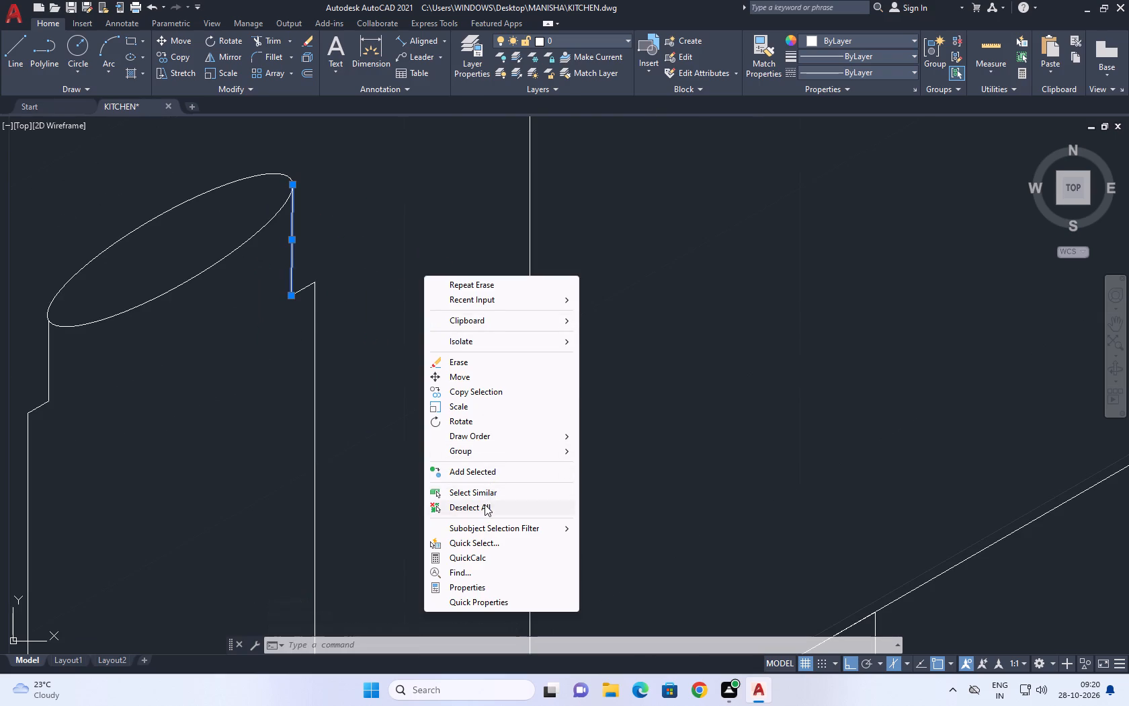
Examine the container's adjusted right neck line and shoulder, and its outline against the surrounding kitchen panels.
{"action": "middle_click_drag", "start_coordinate": [384, 310], "coordinate": [402, 342]}
{"action": "scroll", "coordinate": [402, 342], "scroll_direction": "up", "scroll_amount": 1}
{"action": "middle_click_drag", "start_coordinate": [301, 293], "coordinate": [459, 439]}
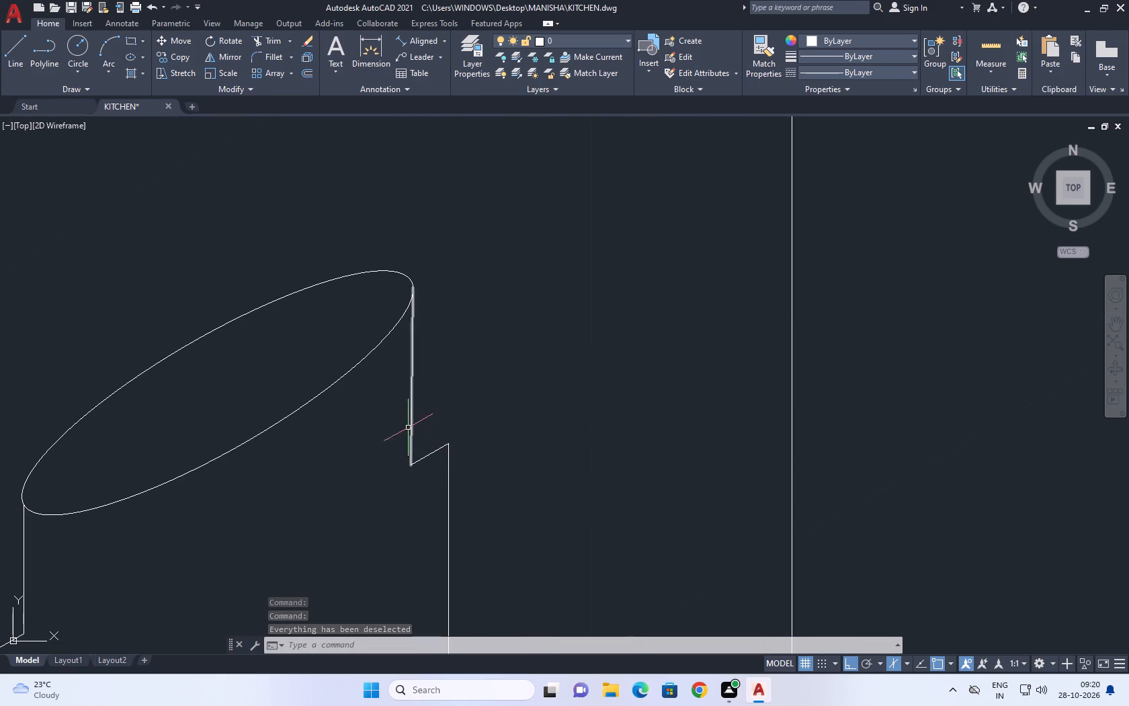
{"action": "middle_click_drag", "start_coordinate": [417, 371], "coordinate": [429, 380]}
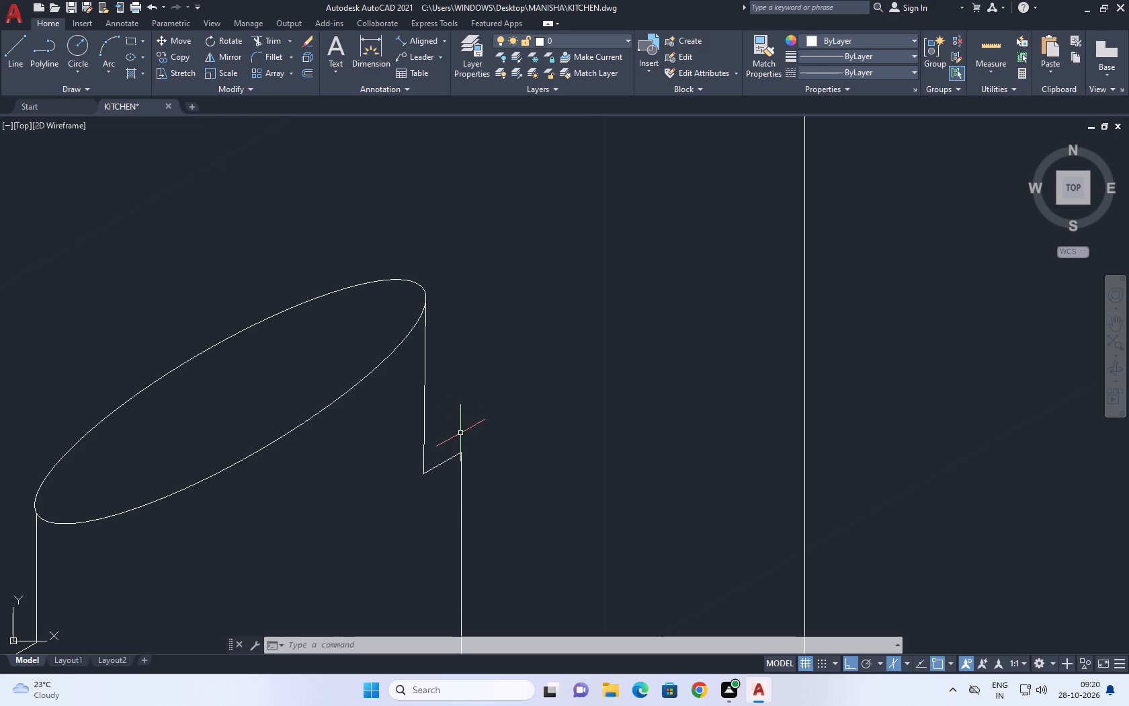
{"action": "middle_click", "coordinate": [406, 434]}
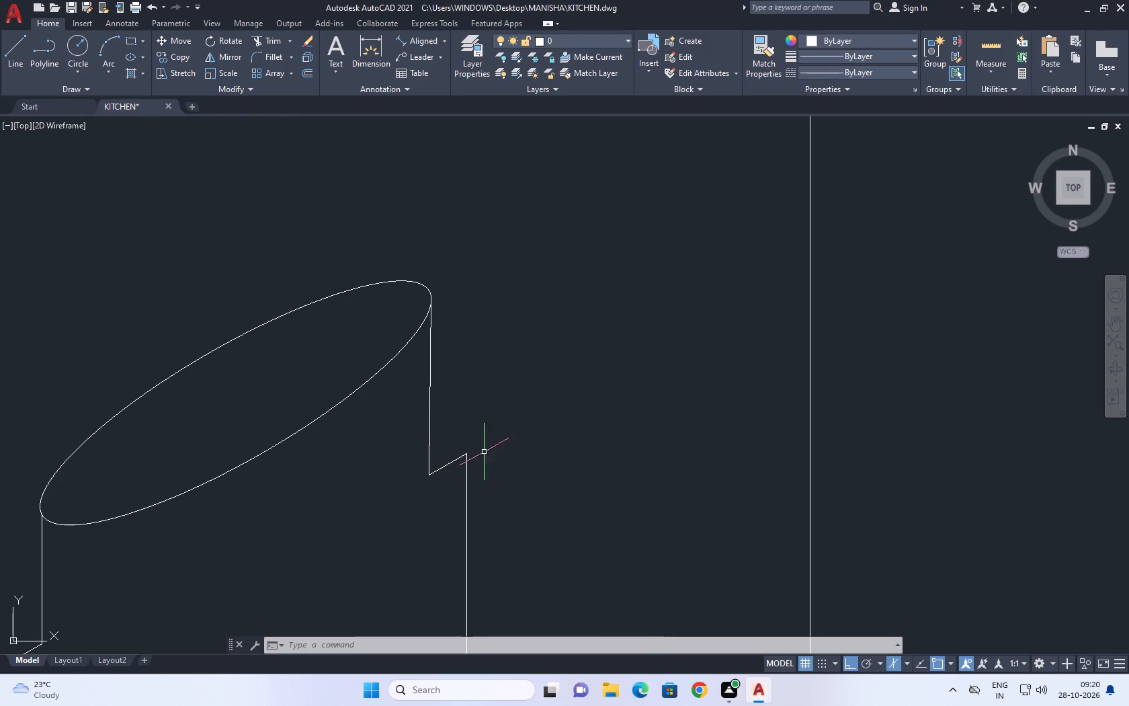
{"action": "middle_click_drag", "start_coordinate": [566, 299], "coordinate": [616, 359]}
{"action": "scroll", "coordinate": [616, 359], "scroll_direction": "down", "scroll_amount": 6}
{"action": "middle_click_drag", "start_coordinate": [617, 471], "coordinate": [610, 469]}
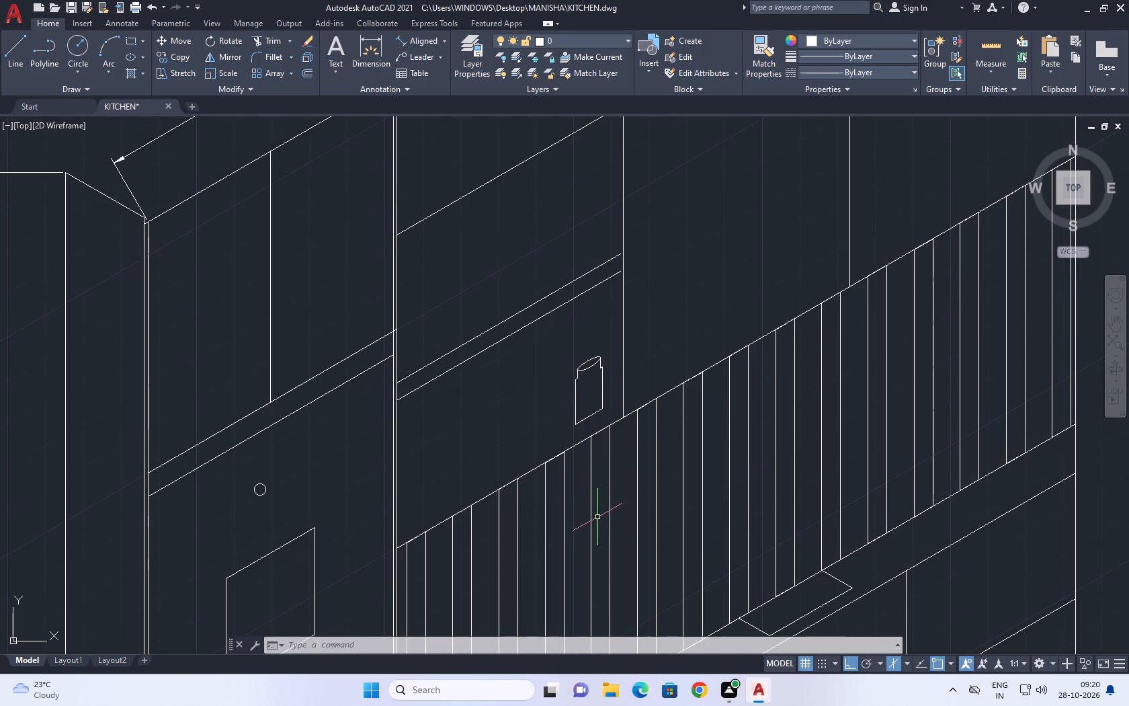
{"action": "scroll", "coordinate": [583, 395], "scroll_direction": "up", "scroll_amount": 4}
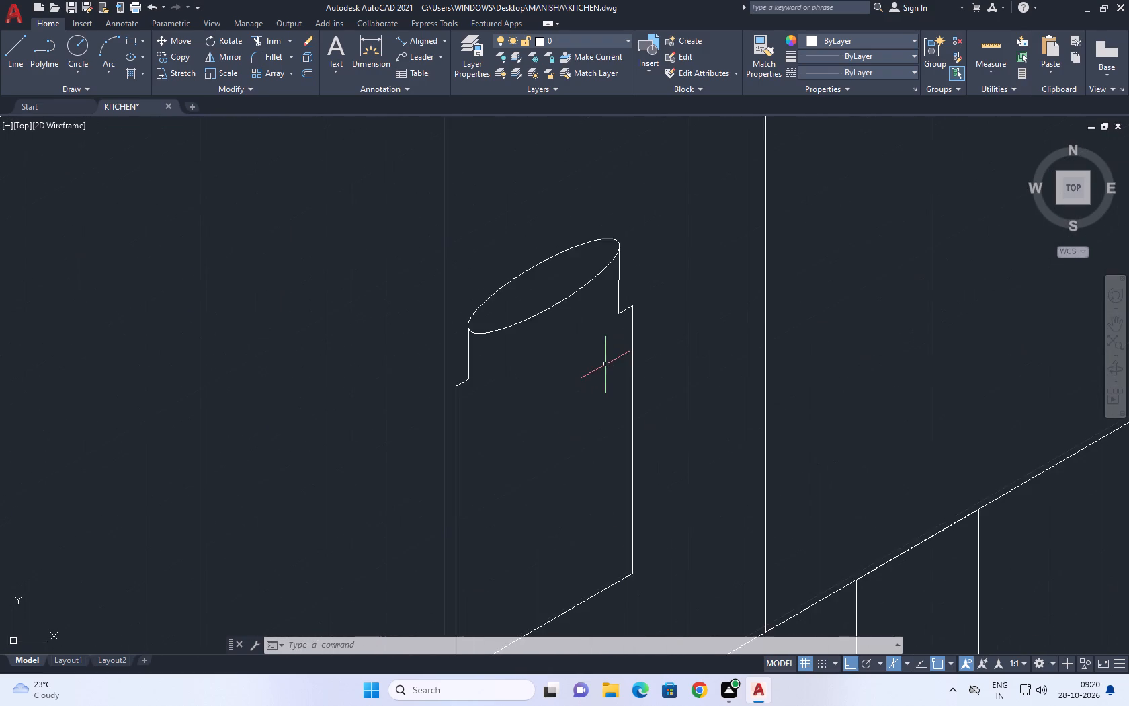
{"action": "scroll", "coordinate": [622, 444], "scroll_direction": "down", "scroll_amount": 1}
{"action": "middle_click_drag", "start_coordinate": [608, 436], "coordinate": [514, 244]}
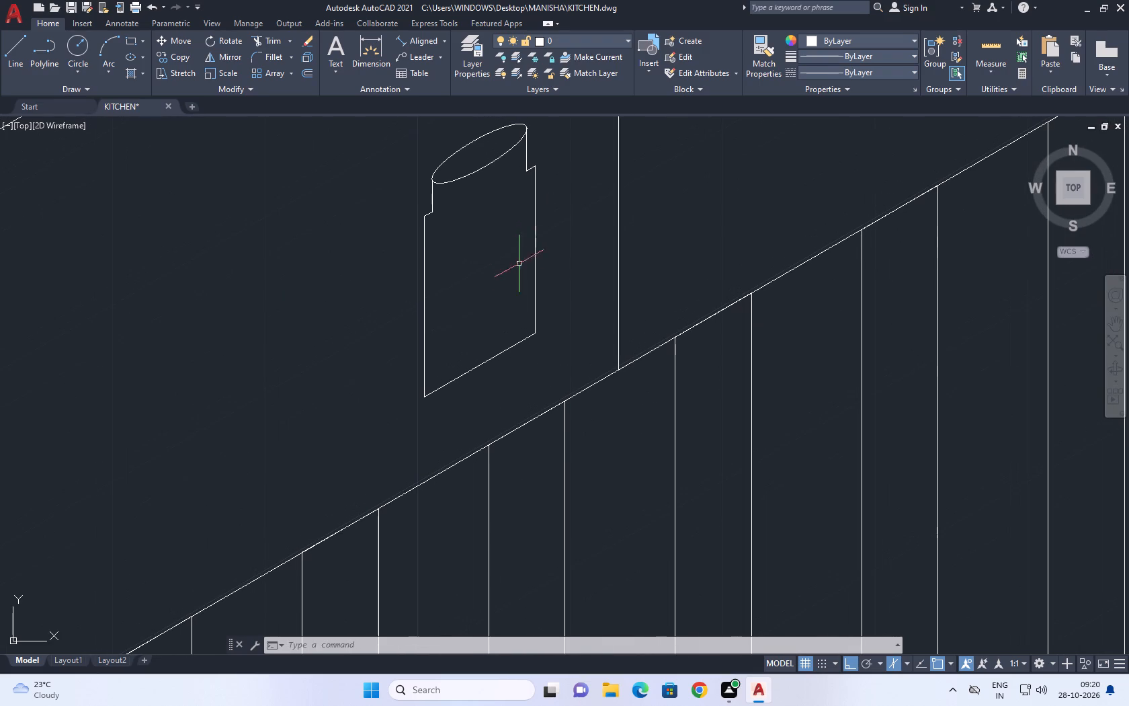
Fillet the container's bottom right and bottom left corners with a radius of 2.
{"action": "left_click_drag", "start_coordinate": [272, 56], "coordinate": [271, 50]}
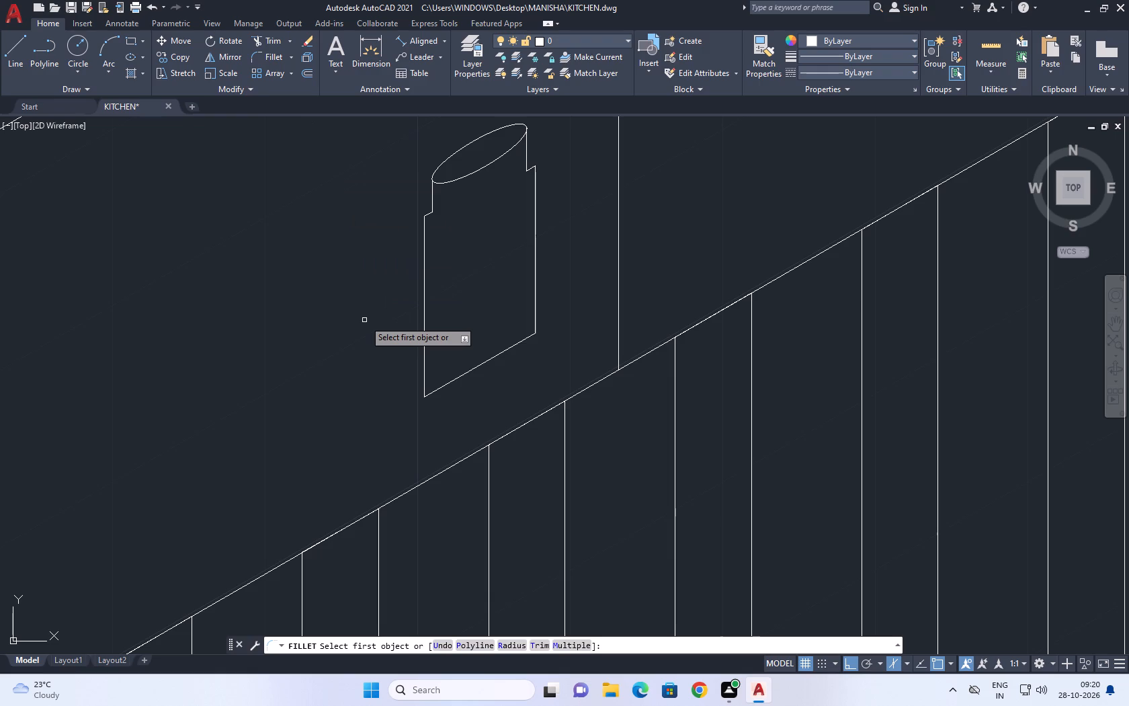
{"action": "type", "text": "R"}
{"action": "key", "text": "space"}
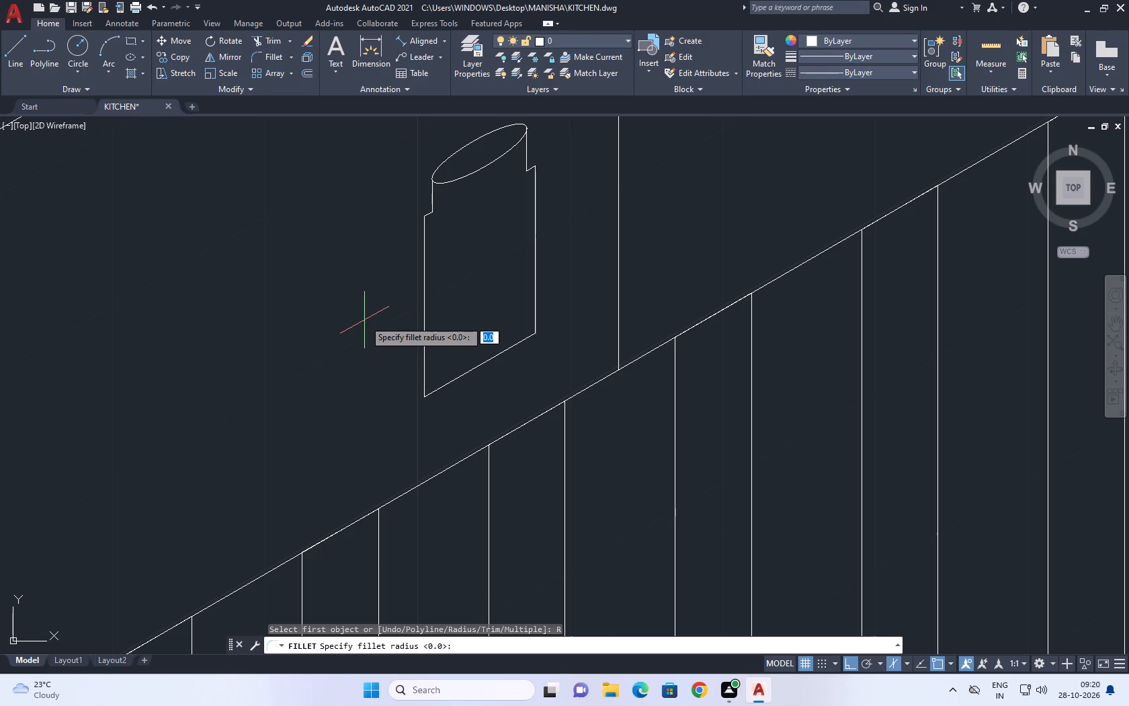
{"action": "key", "text": "2"}
{"action": "key", "text": "space"}
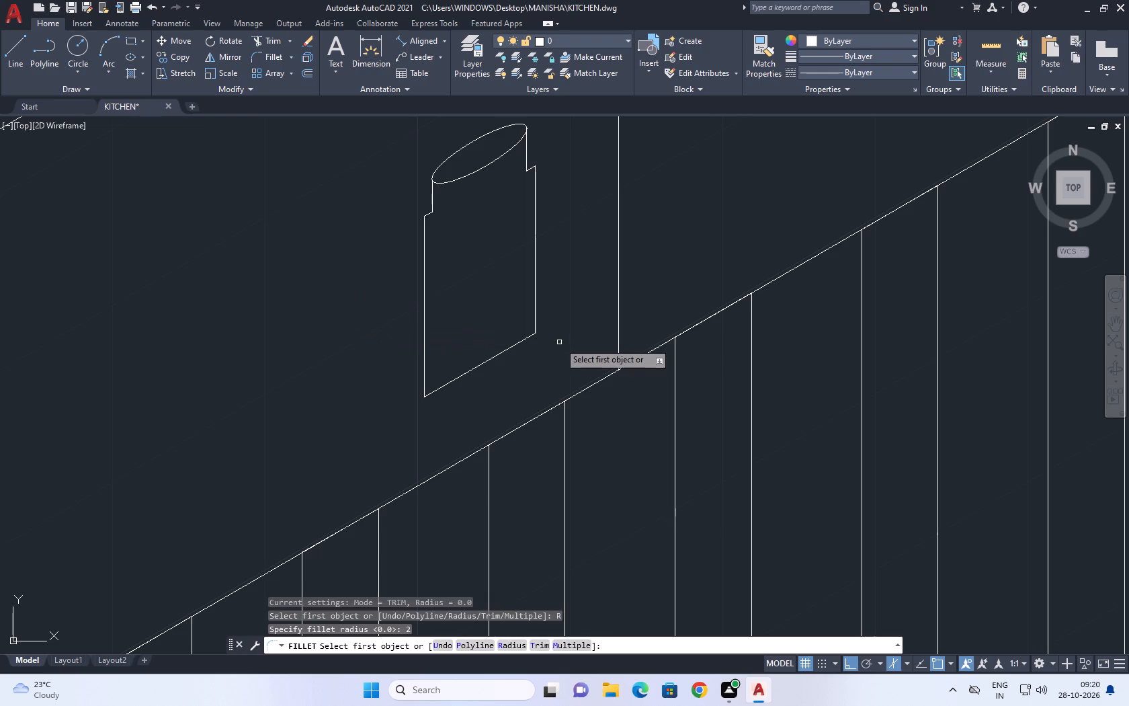
{"action": "left_click", "coordinate": [514, 345]}
{"action": "left_click", "coordinate": [536, 317]}
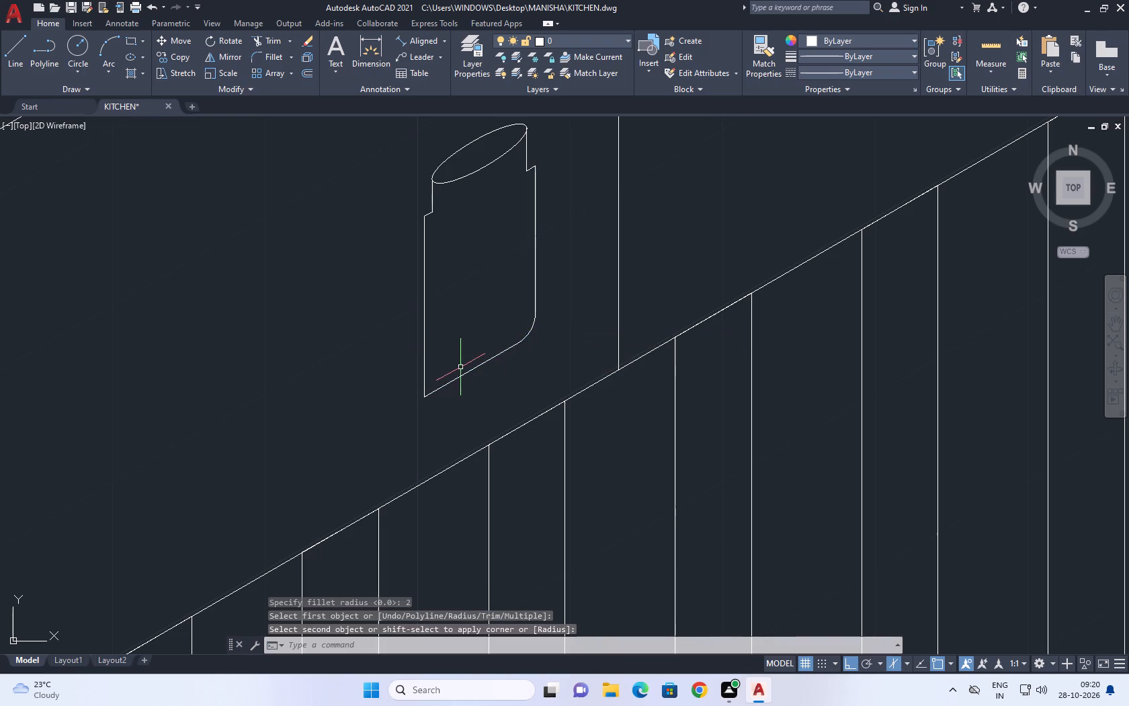
{"action": "right_click", "coordinate": [459, 367]}
{"action": "left_click", "coordinate": [496, 370]}
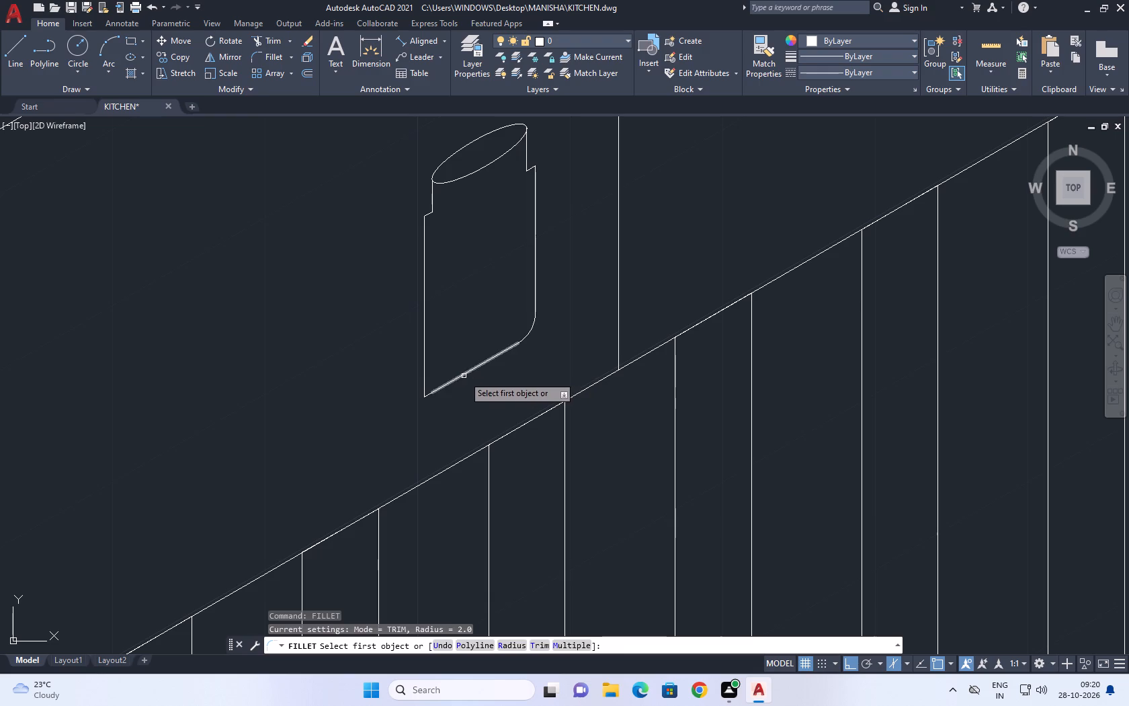
{"action": "left_click", "coordinate": [464, 372]}
{"action": "left_click", "coordinate": [423, 381]}
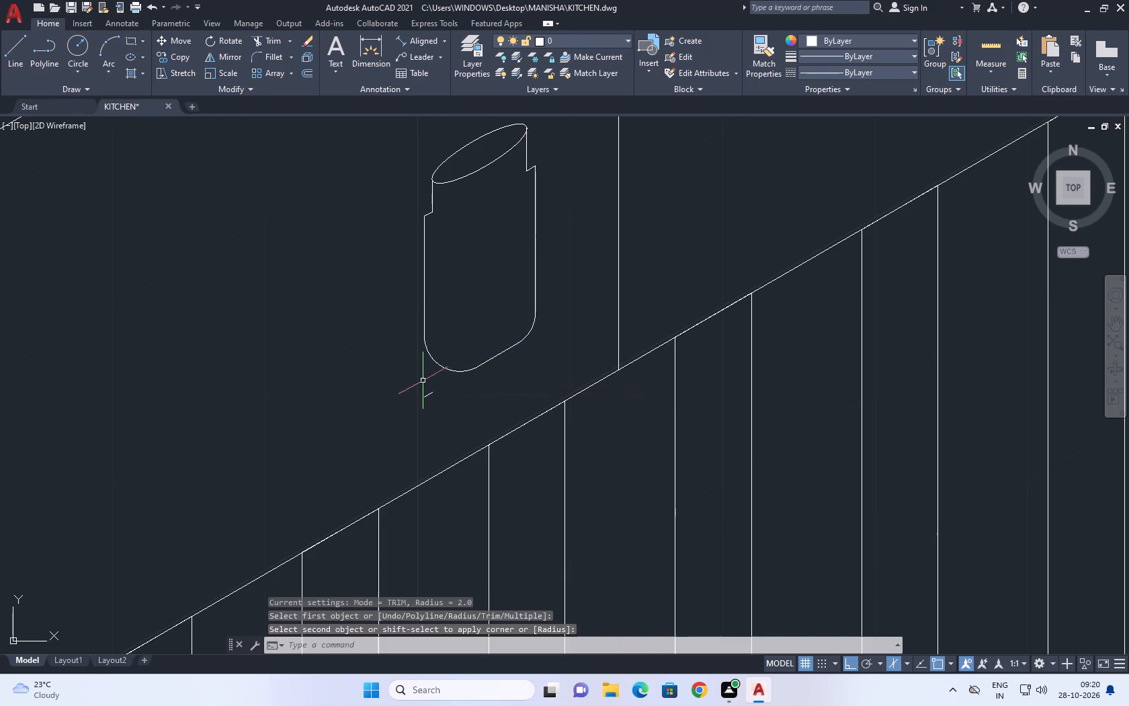
Erase the short leftover segment below the container's rounded bottom left corner.
{"action": "left_click", "coordinate": [444, 404]}
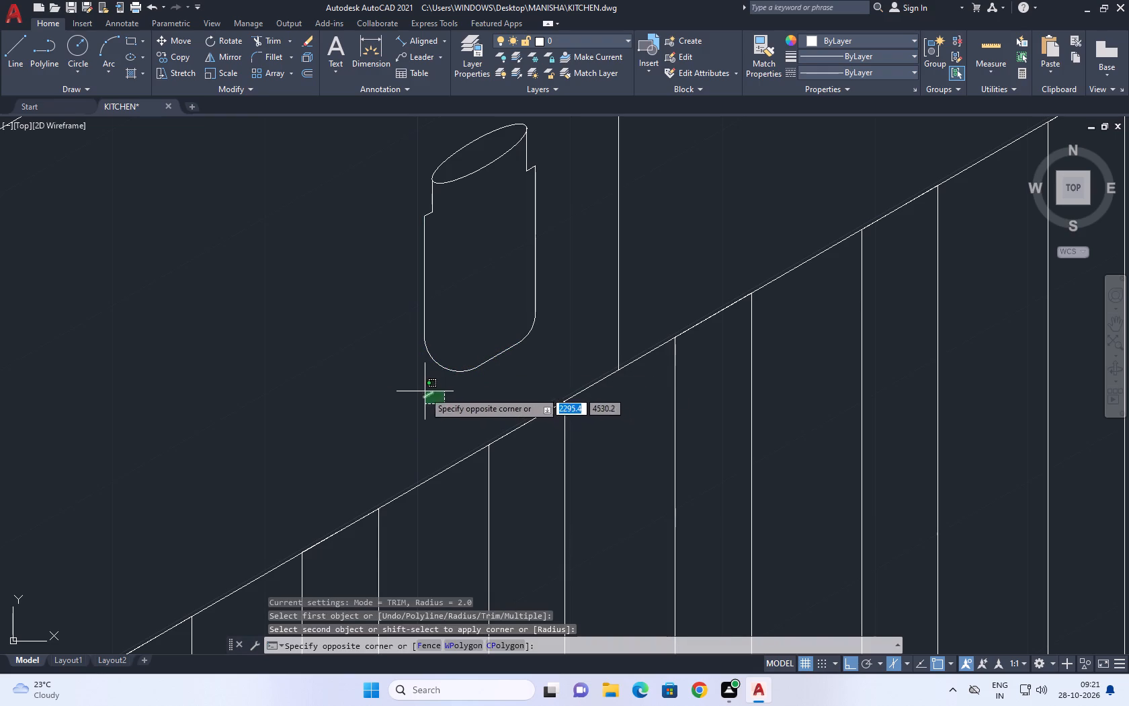
{"action": "left_click", "coordinate": [423, 391]}
{"action": "right_click", "coordinate": [341, 343]}
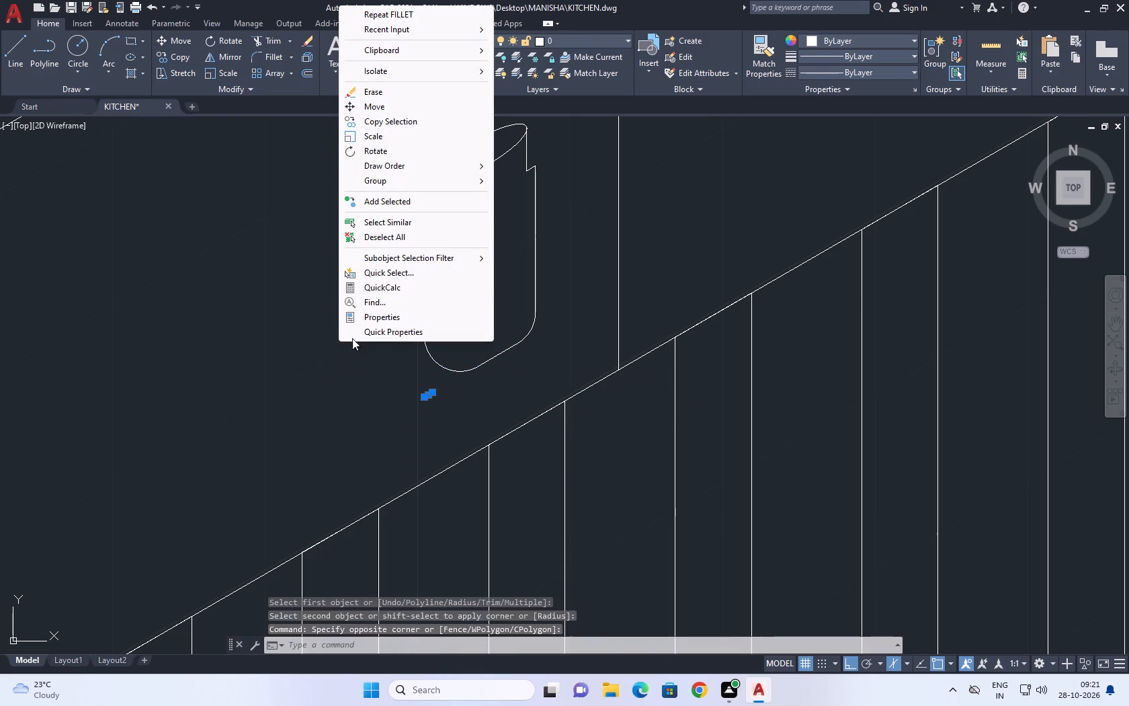
{"action": "left_click", "coordinate": [407, 95]}
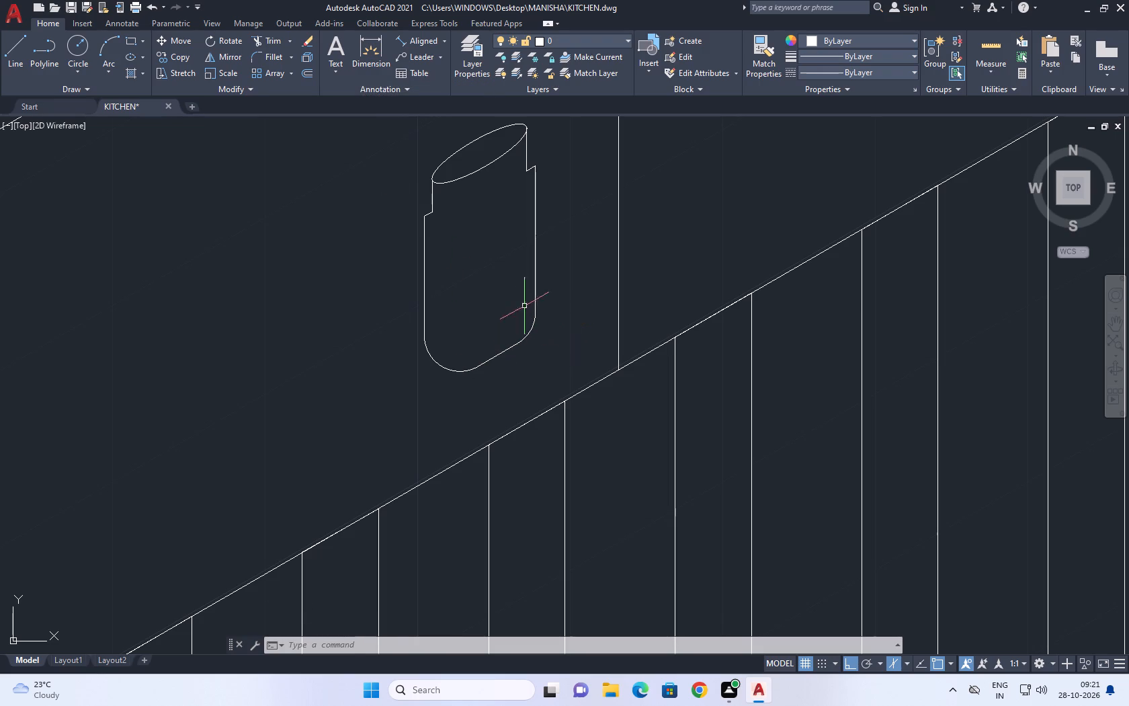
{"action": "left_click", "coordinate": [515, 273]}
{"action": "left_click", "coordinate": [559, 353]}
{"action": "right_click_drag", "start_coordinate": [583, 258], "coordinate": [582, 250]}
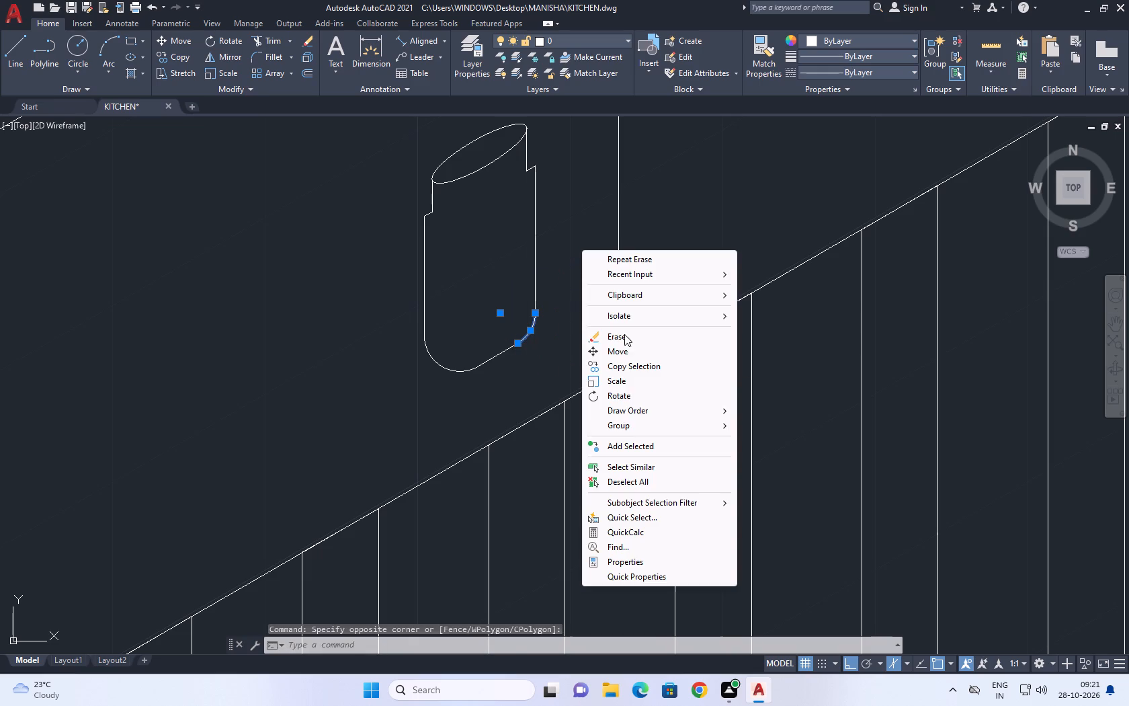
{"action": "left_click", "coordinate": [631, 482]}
Examine the container's rounded bottom corners up close and the container's shape within the kitchen view.
{"action": "middle_click_drag", "start_coordinate": [517, 184], "coordinate": [528, 233]}
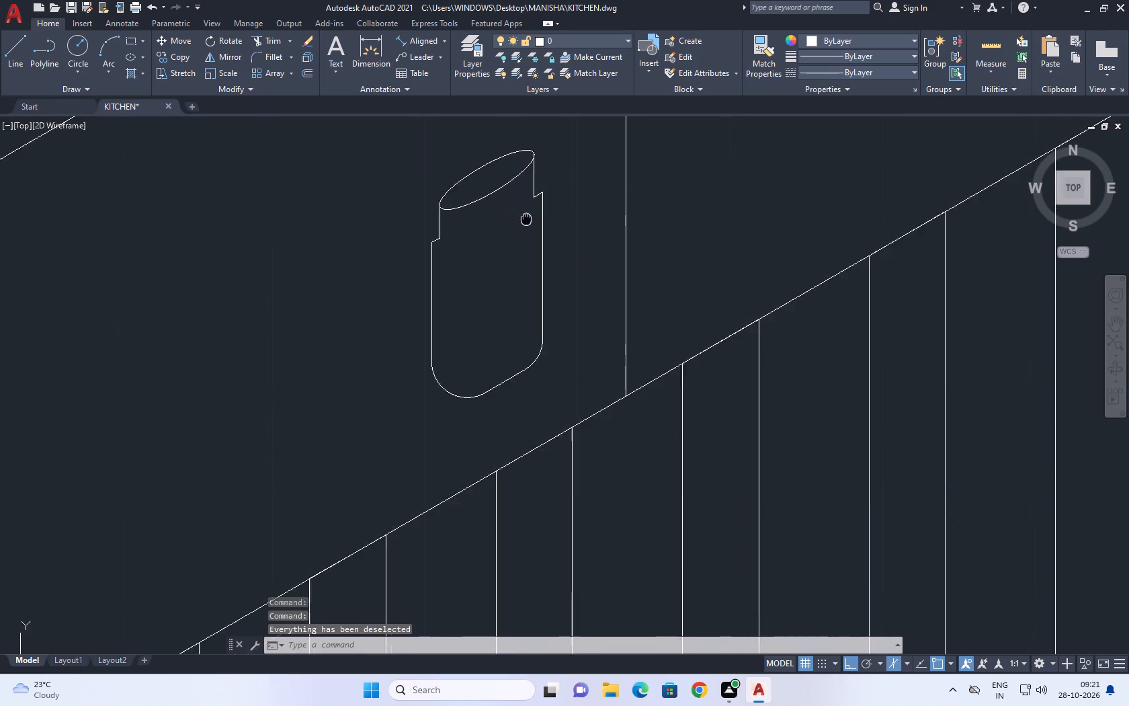
{"action": "middle_click_drag", "start_coordinate": [528, 233], "coordinate": [536, 272]}
{"action": "middle_click_drag", "start_coordinate": [556, 250], "coordinate": [558, 282]}
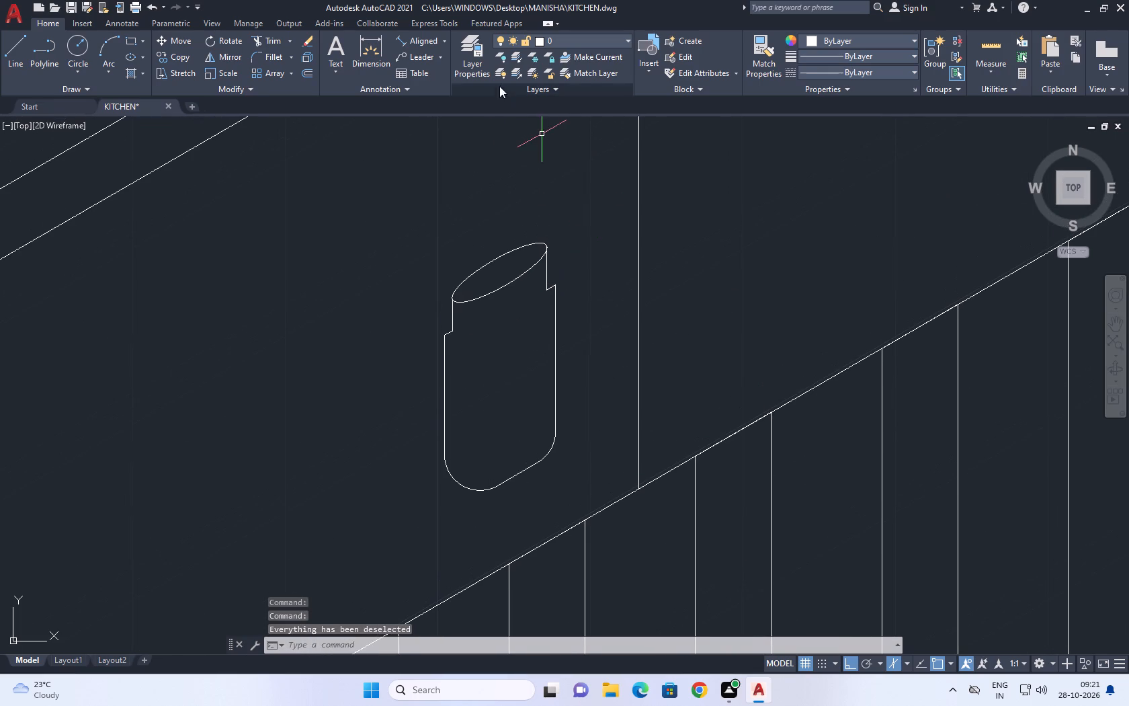
{"action": "scroll", "coordinate": [580, 398], "scroll_direction": "down", "scroll_amount": 1}
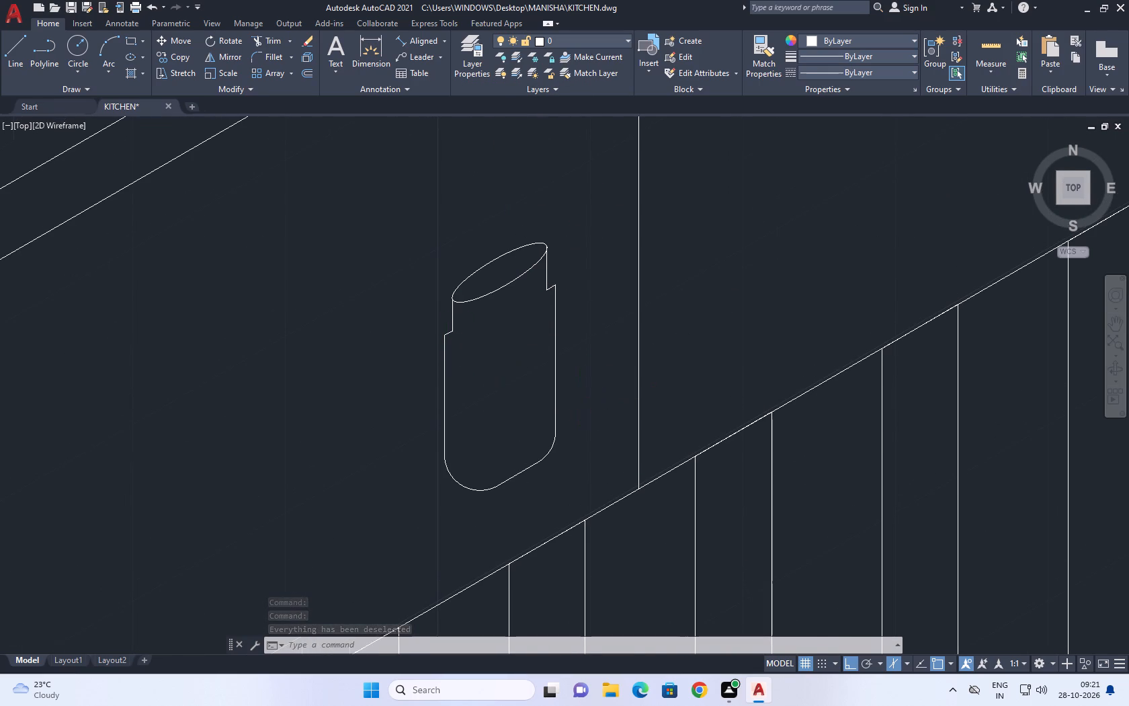
{"action": "scroll", "coordinate": [580, 398], "scroll_direction": "down", "scroll_amount": 1}
{"action": "scroll", "coordinate": [505, 387], "scroll_direction": "down", "scroll_amount": 2}
{"action": "scroll", "coordinate": [526, 409], "scroll_direction": "up", "scroll_amount": 3}
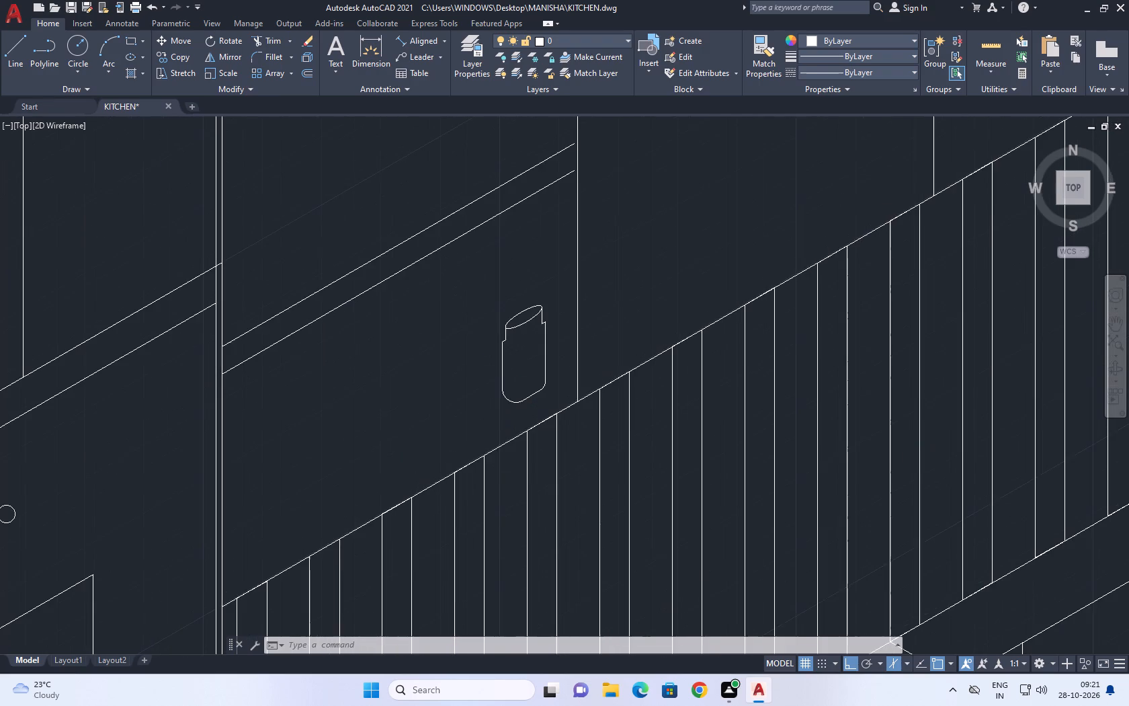
{"action": "key", "text": "ctrl+z"}
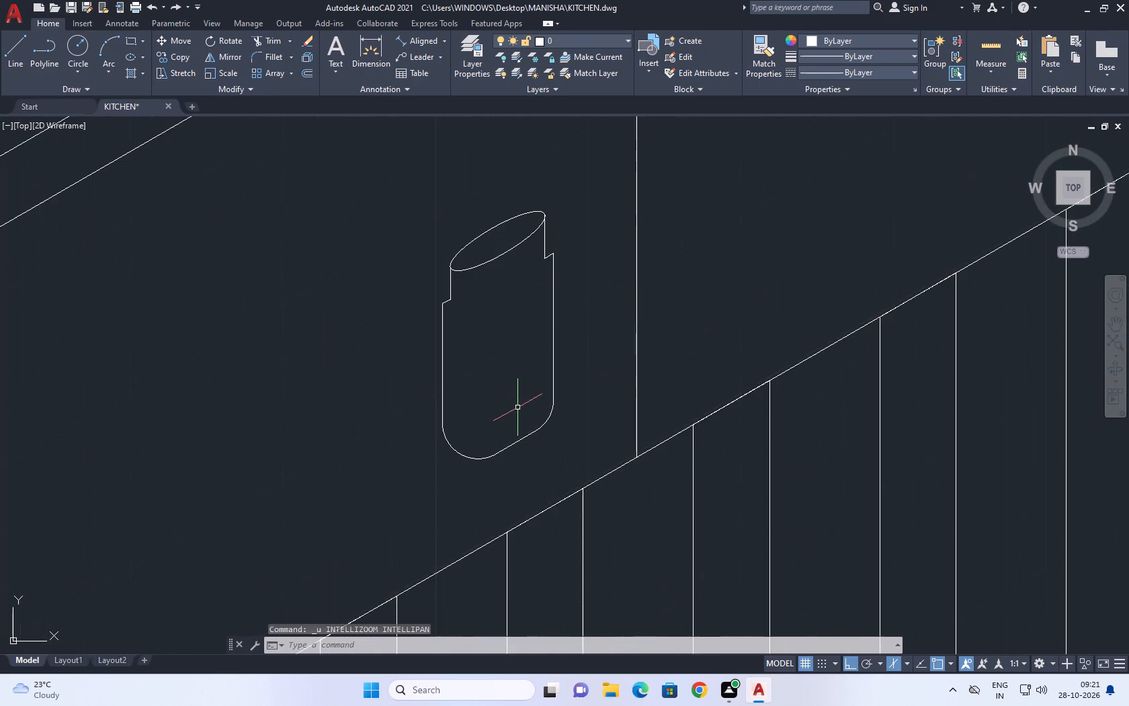
Undo the erased leftover segment and both radius 2 fillets at the container's bottom corners.
{"action": "key", "text": "ctrl+z"}
{"action": "key", "text": "ctrl+z"}
{"action": "key", "text": "ctrl+z"}
{"action": "key", "text": "ctrl+z"}
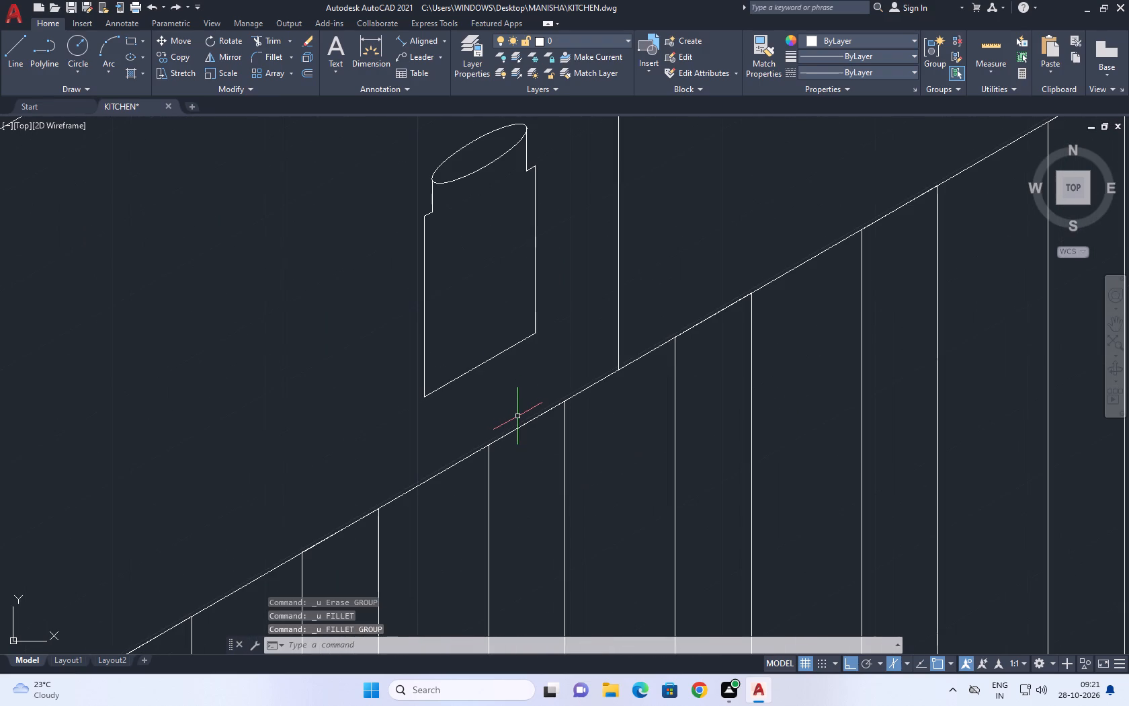
Fillet the container's bottom right corner with a radius of 1.
{"action": "type", "text": "F"}
{"action": "key", "text": "space"}
{"action": "key", "text": "r"}
{"action": "key", "text": "space"}
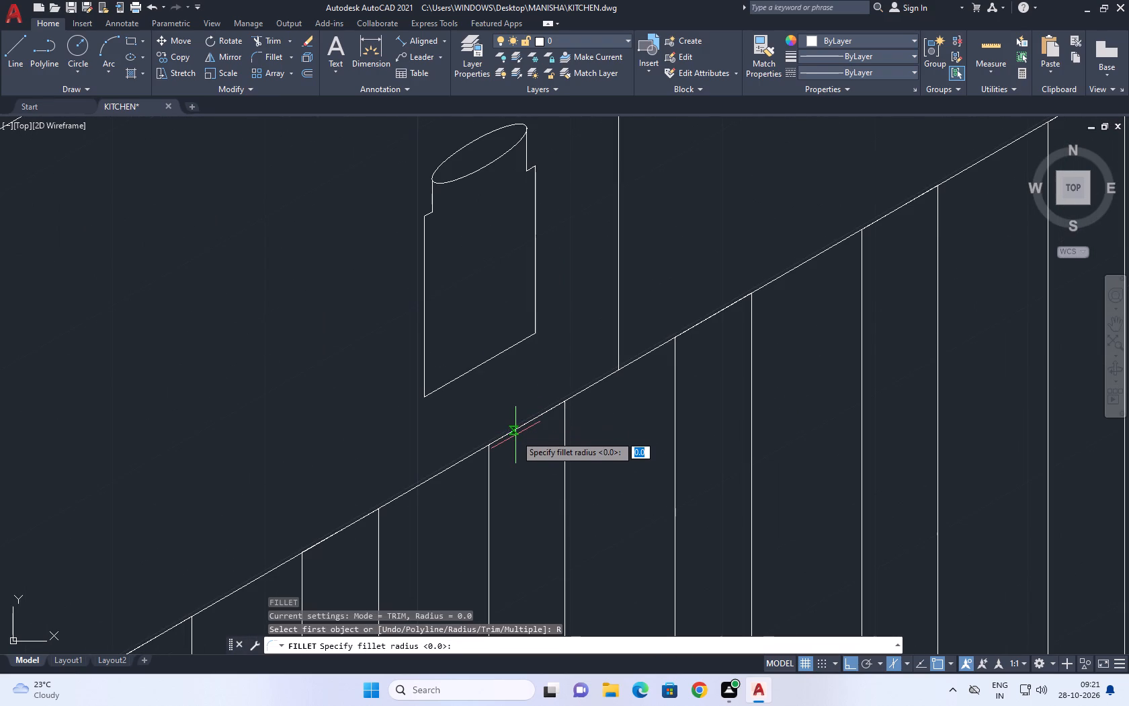
{"action": "type", "text": "1B"}
{"action": "key", "text": "space"}
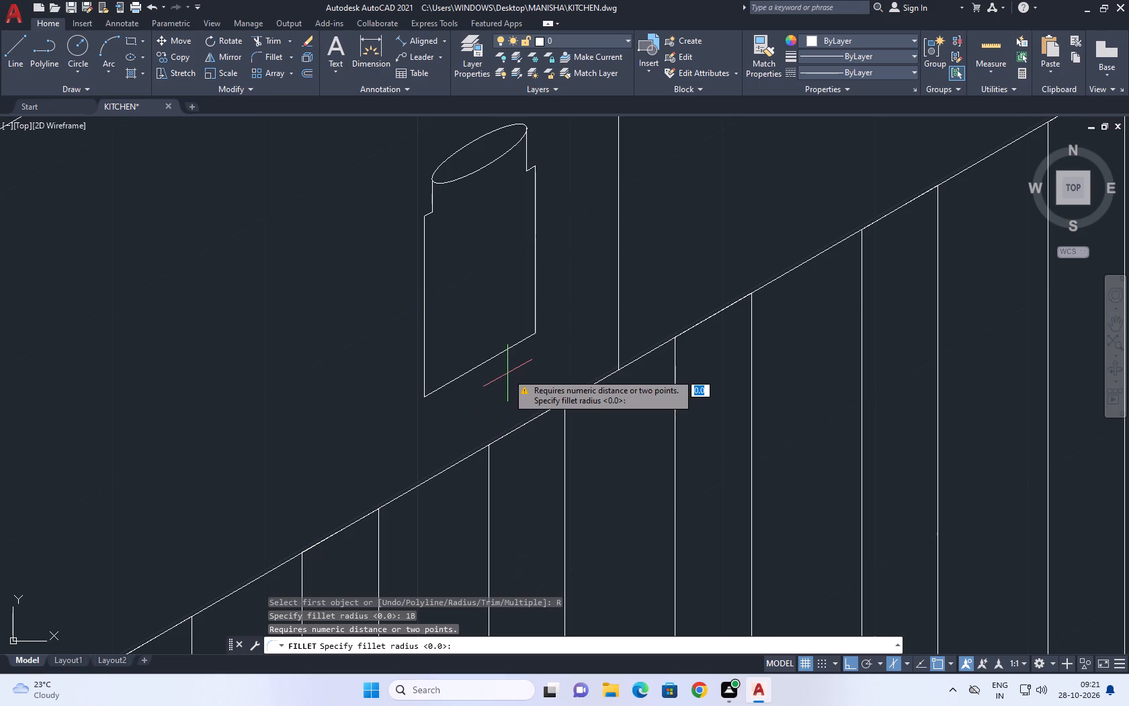
{"action": "type", "text": "1"}
{"action": "key", "text": "space"}
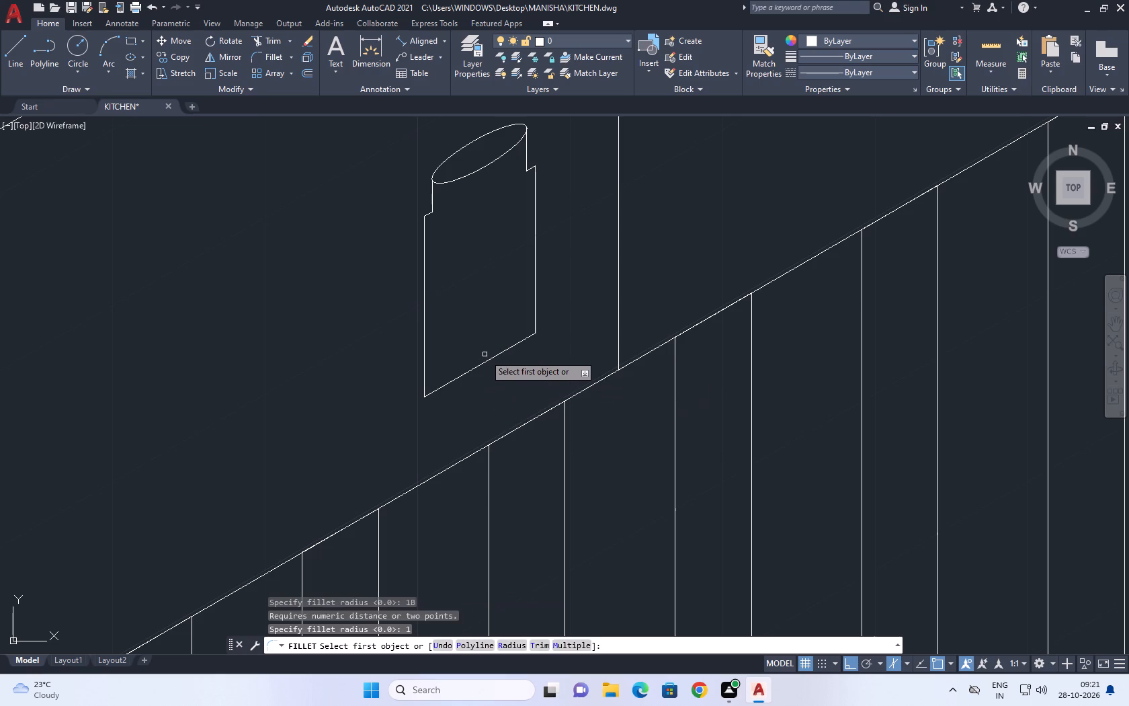
{"action": "left_click", "coordinate": [449, 384]}
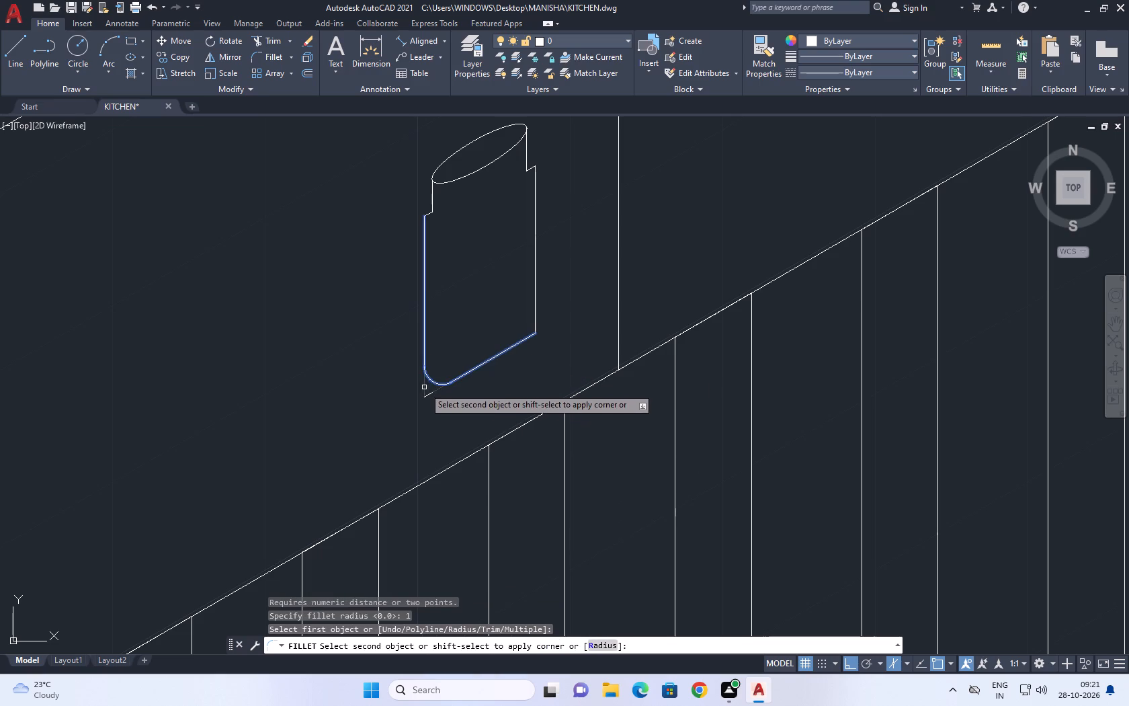
{"action": "right_click", "coordinate": [419, 412]}
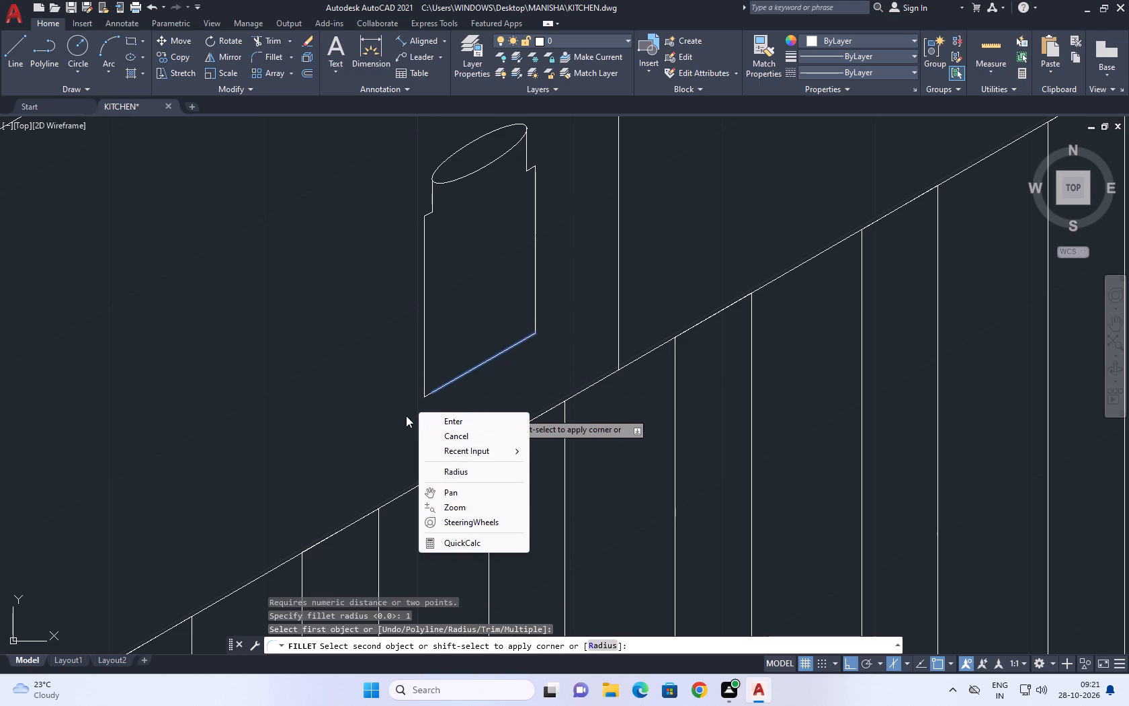
{"action": "left_click", "coordinate": [419, 393]}
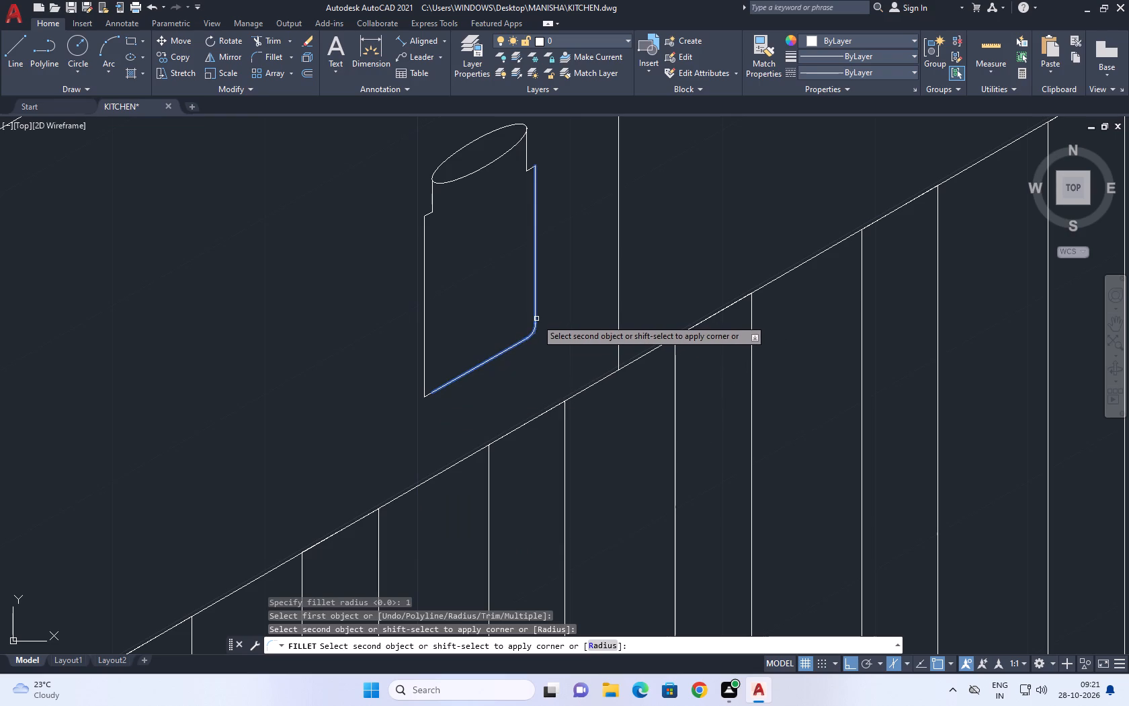
{"action": "left_click", "coordinate": [536, 319]}
{"action": "middle_click_drag", "start_coordinate": [542, 375], "coordinate": [513, 361]}
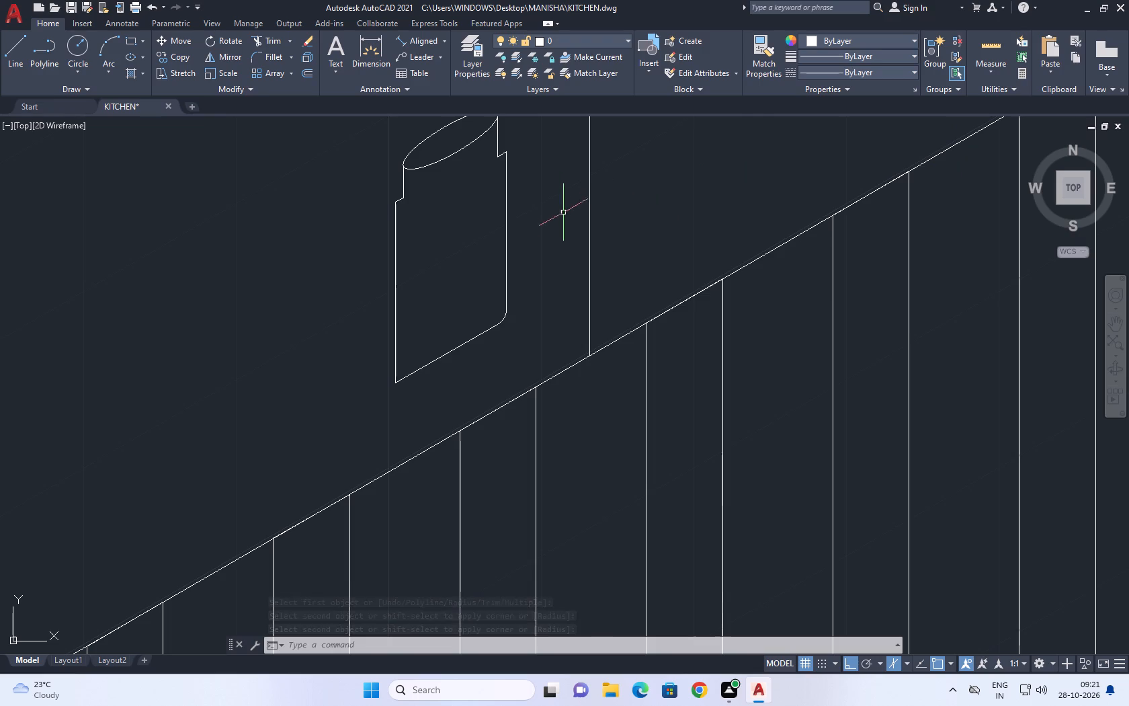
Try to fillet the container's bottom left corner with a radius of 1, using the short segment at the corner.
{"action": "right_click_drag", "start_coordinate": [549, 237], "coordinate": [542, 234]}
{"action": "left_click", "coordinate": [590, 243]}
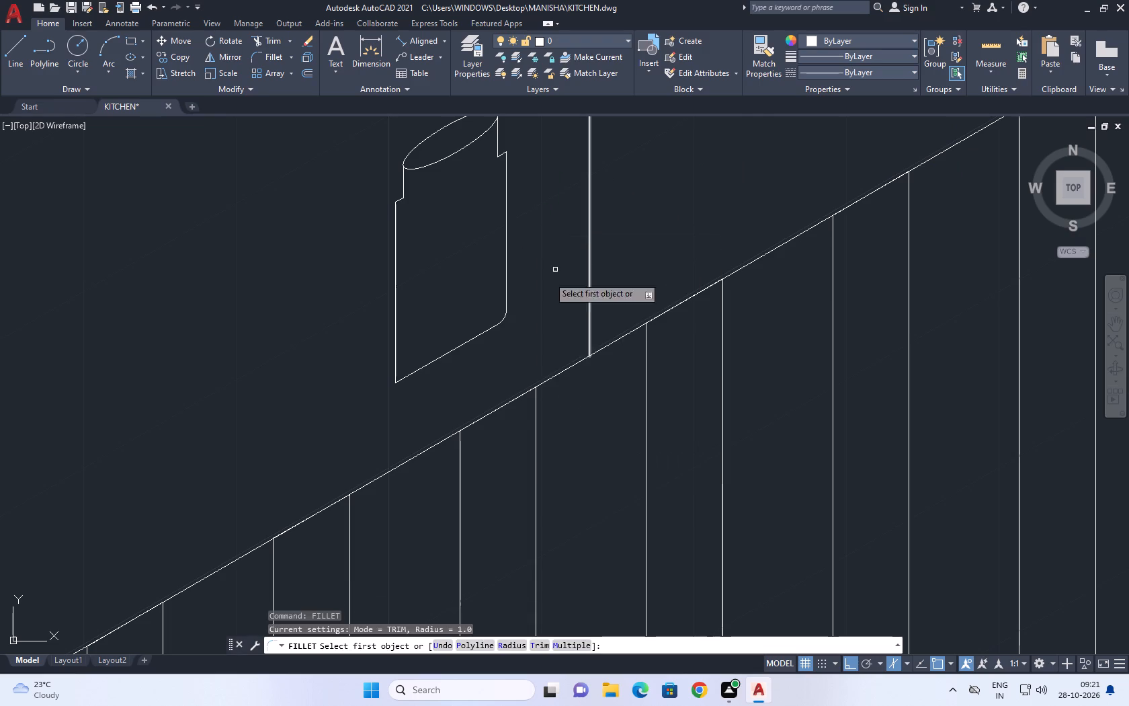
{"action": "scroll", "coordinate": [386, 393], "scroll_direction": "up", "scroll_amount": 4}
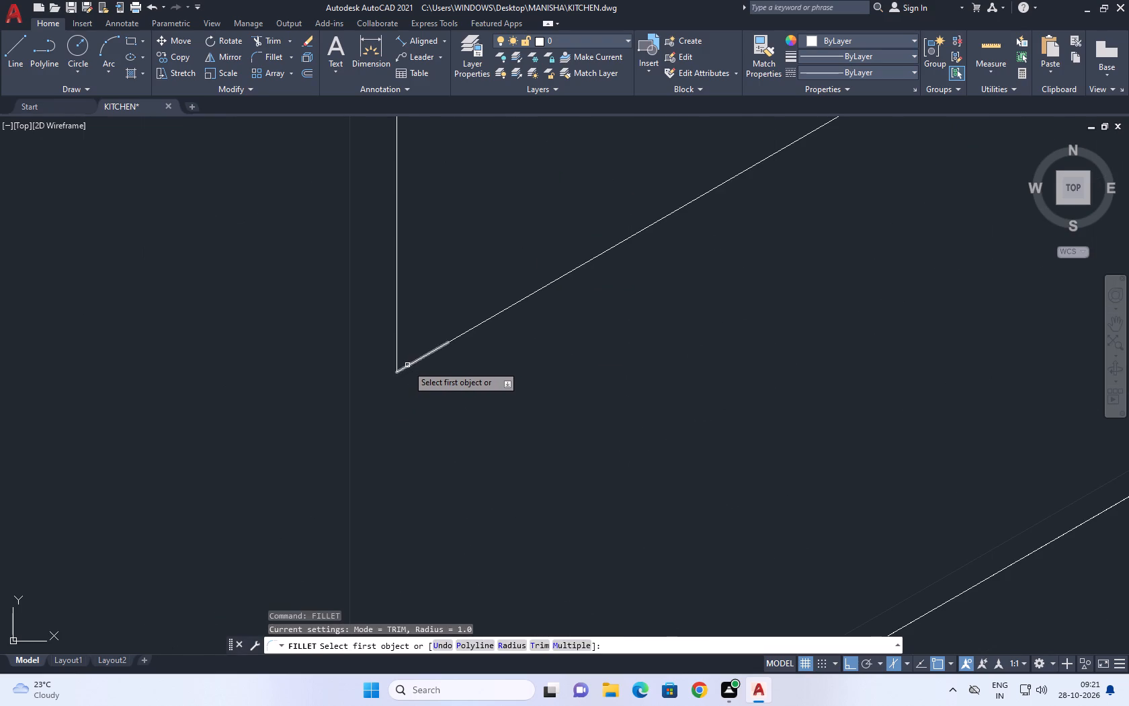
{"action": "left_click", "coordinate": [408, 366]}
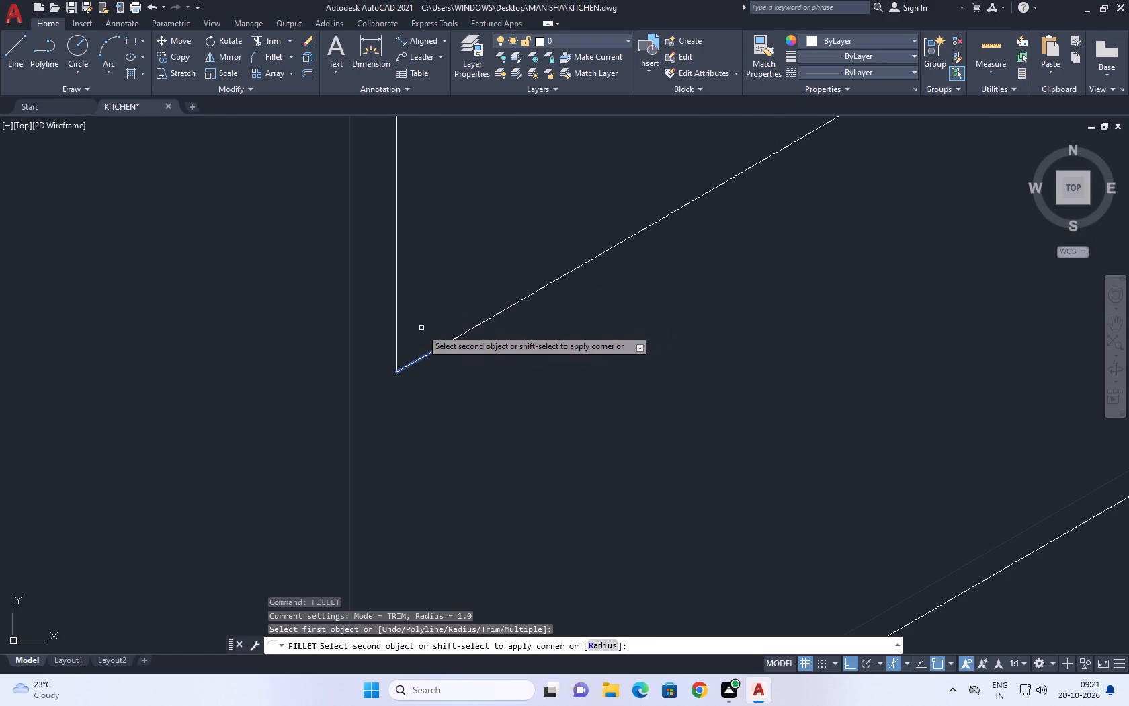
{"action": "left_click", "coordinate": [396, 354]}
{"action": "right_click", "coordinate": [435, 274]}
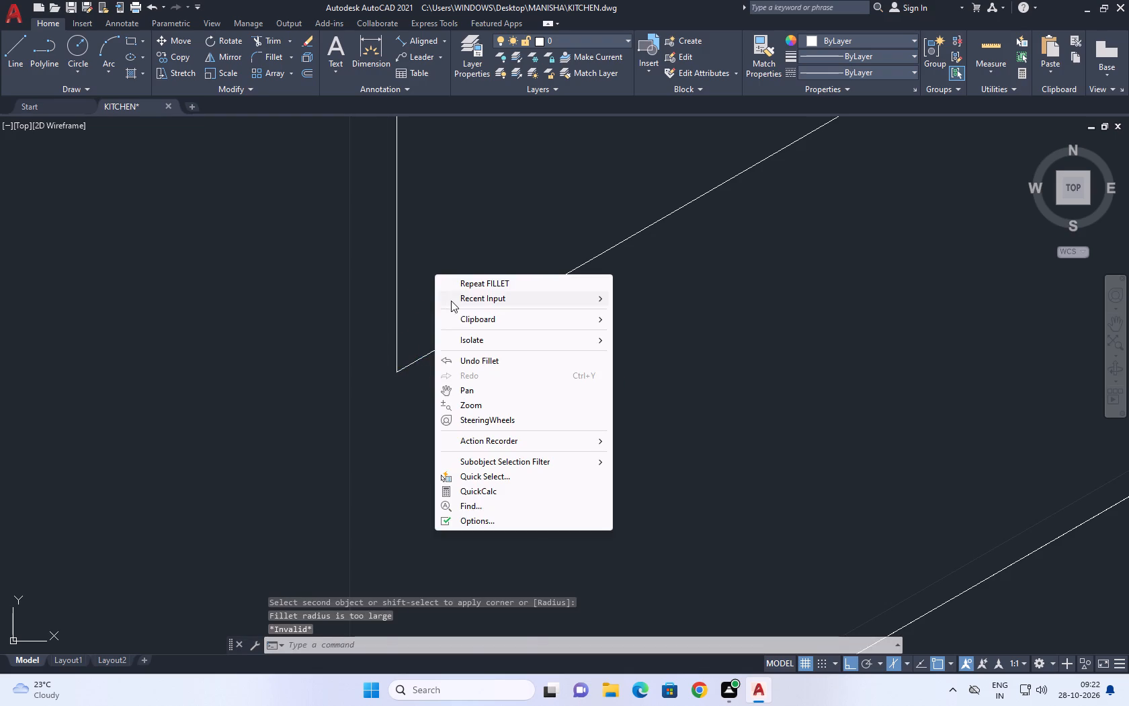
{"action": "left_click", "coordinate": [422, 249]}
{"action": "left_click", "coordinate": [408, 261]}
Erase the short separate segment at the container's bottom left corner.
{"action": "scroll", "coordinate": [442, 346], "scroll_direction": "up", "scroll_amount": 2}
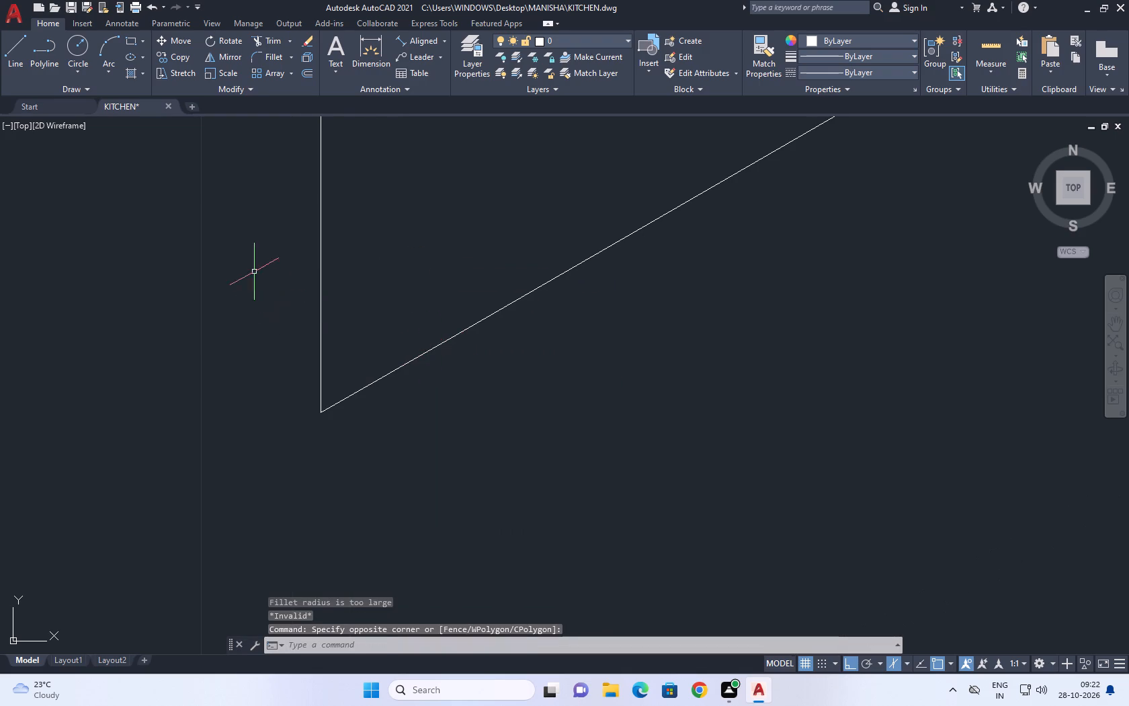
{"action": "left_click_drag", "start_coordinate": [251, 269], "coordinate": [263, 283]}
{"action": "left_click", "coordinate": [483, 457]}
{"action": "right_click_drag", "start_coordinate": [527, 363], "coordinate": [524, 369]}
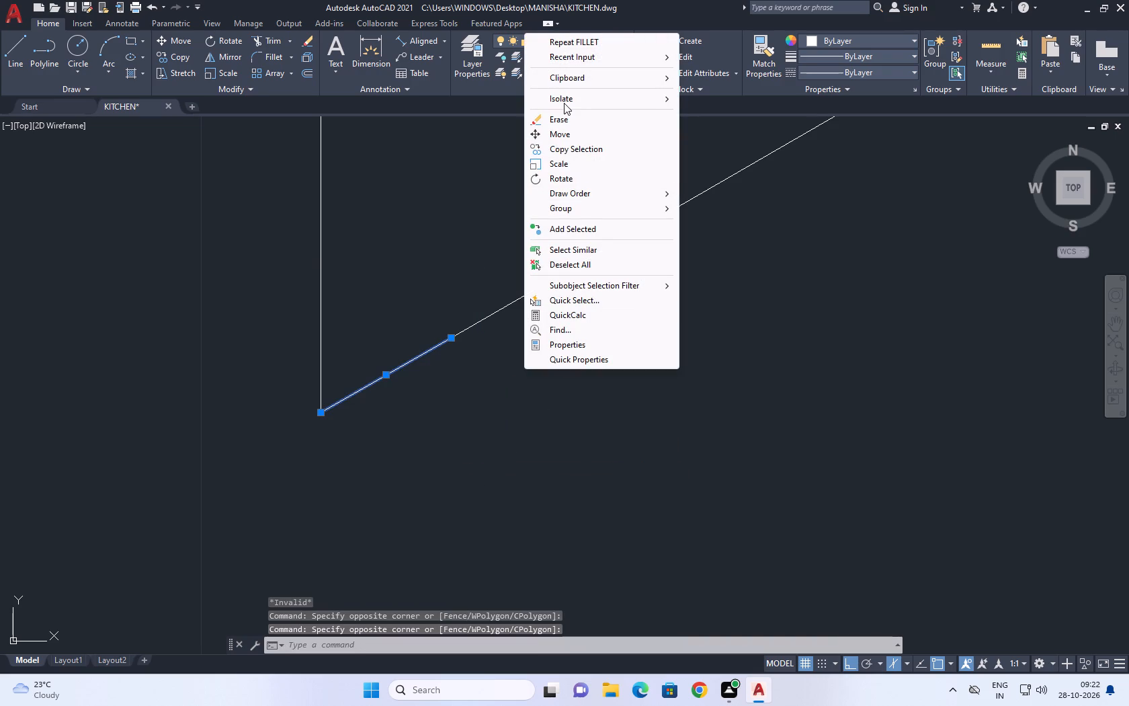
{"action": "left_click", "coordinate": [568, 118]}
Stretch the container's sloping bottom line to the lower end of its left side line, closing the corner.
{"action": "left_click_drag", "start_coordinate": [499, 354], "coordinate": [491, 342]}
{"action": "left_click_drag", "start_coordinate": [444, 266], "coordinate": [446, 277]}
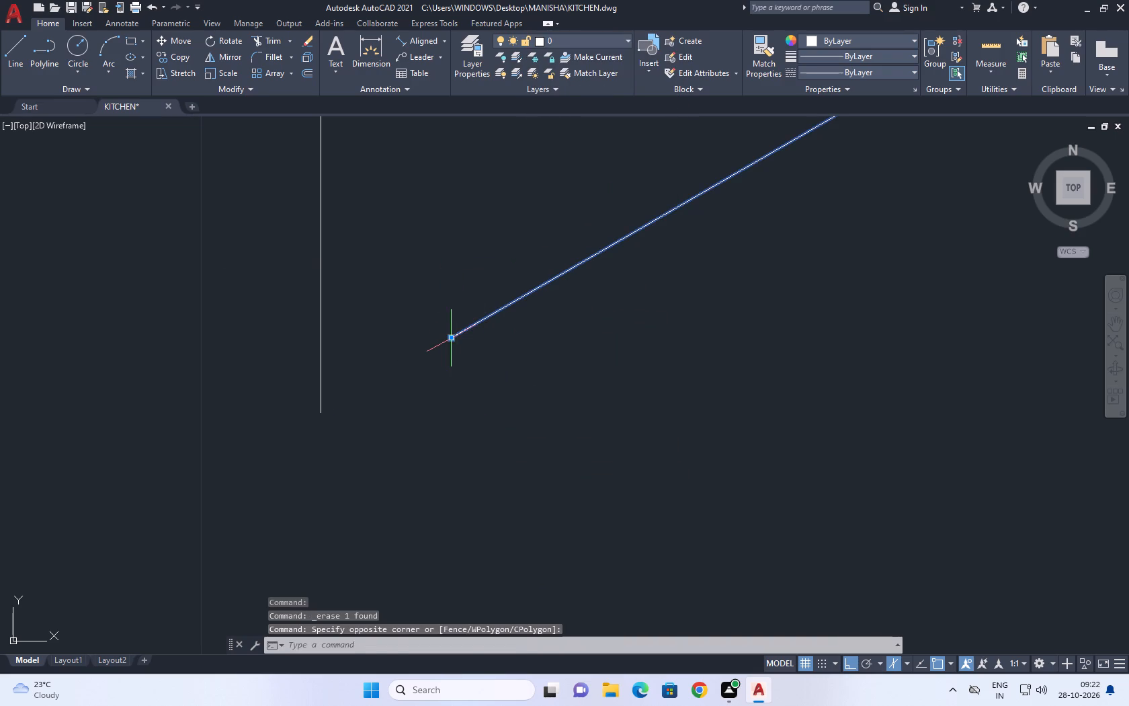
{"action": "left_click", "coordinate": [450, 339]}
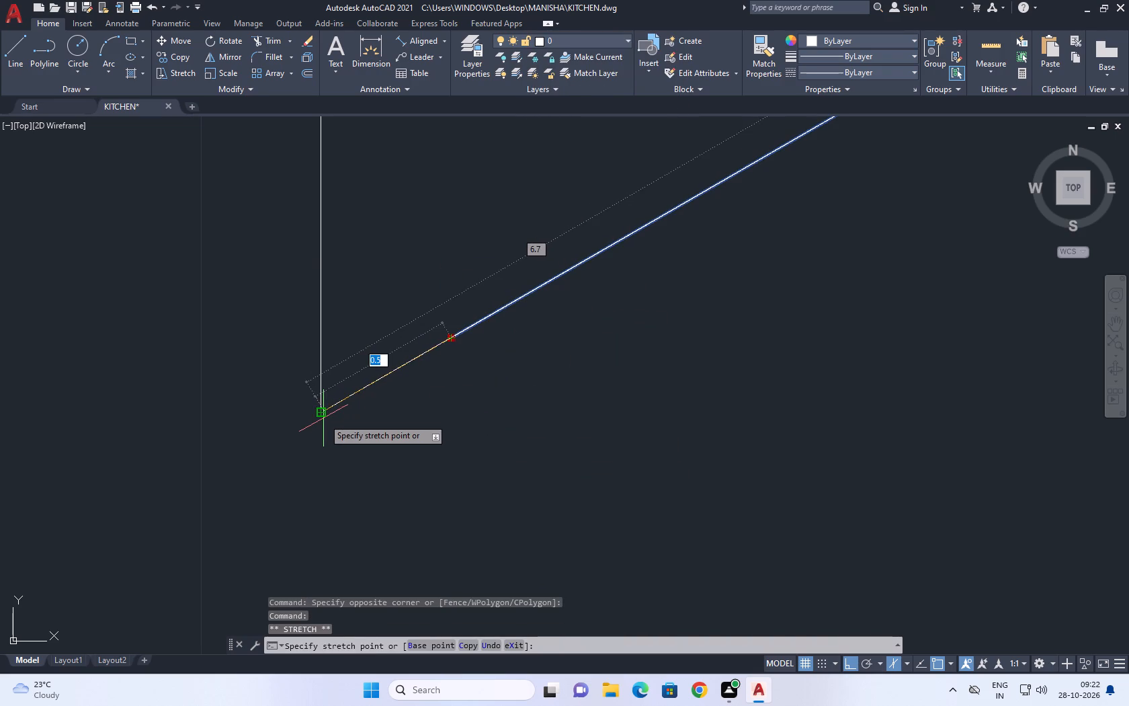
{"action": "left_click", "coordinate": [321, 413]}
{"action": "right_click", "coordinate": [494, 392]}
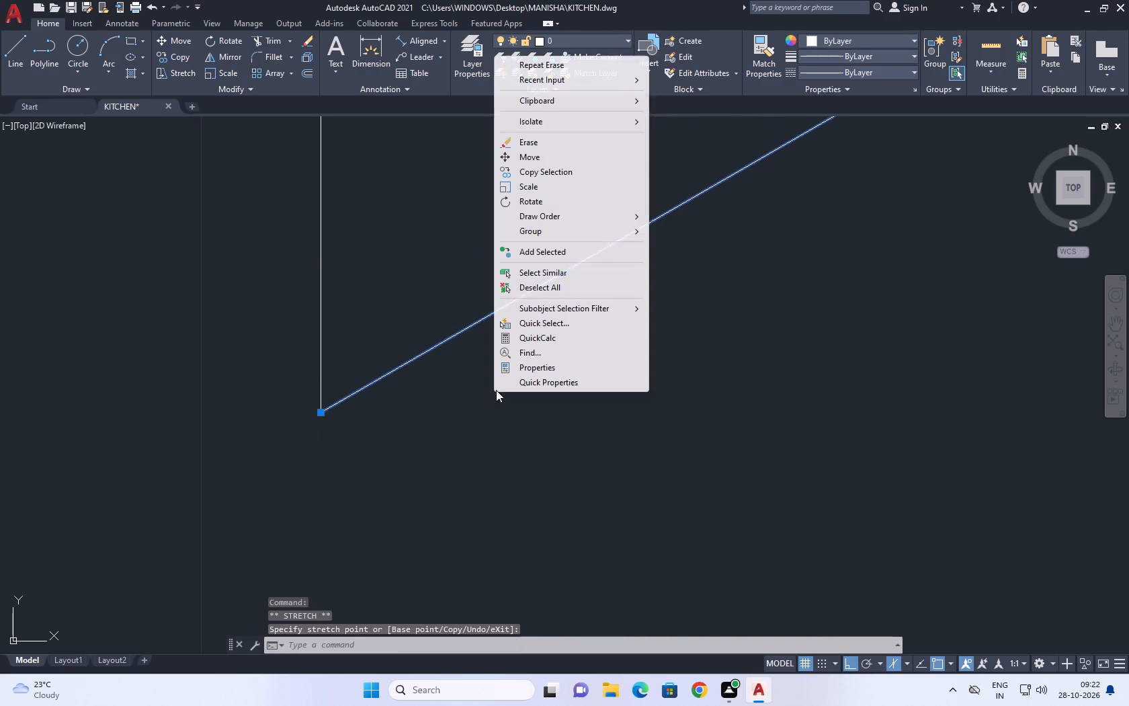
{"action": "left_click", "coordinate": [543, 290]}
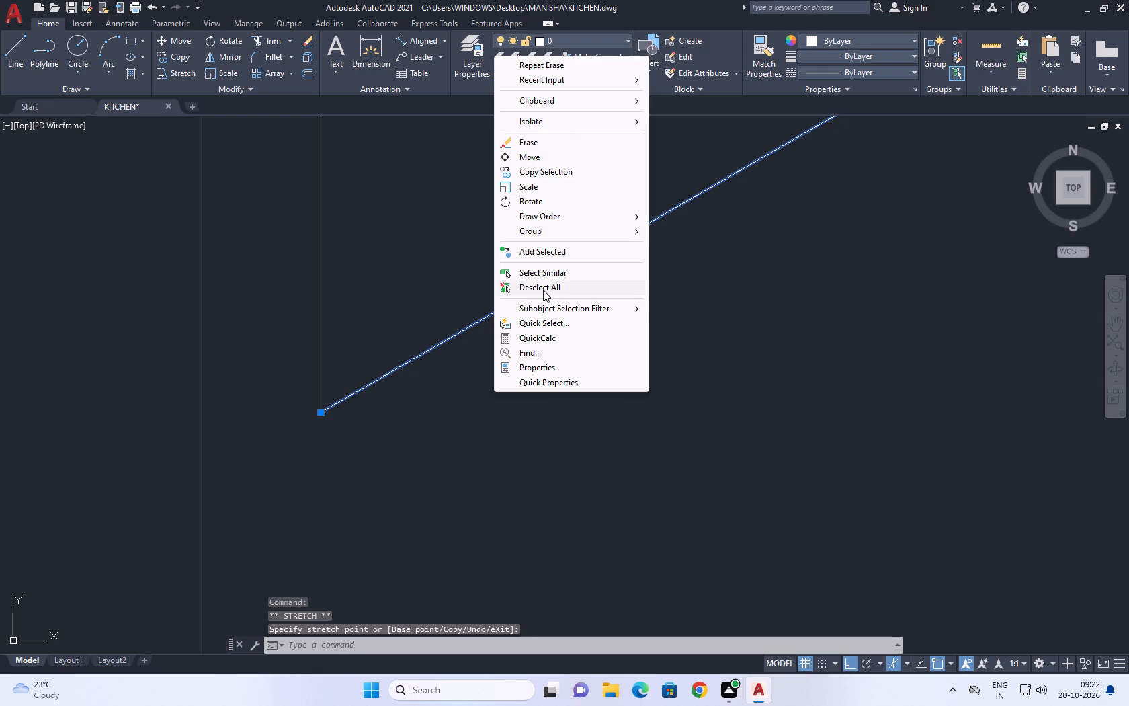
Fillet the container's bottom left corner with a radius of 1.
{"action": "left_click", "coordinate": [271, 56]}
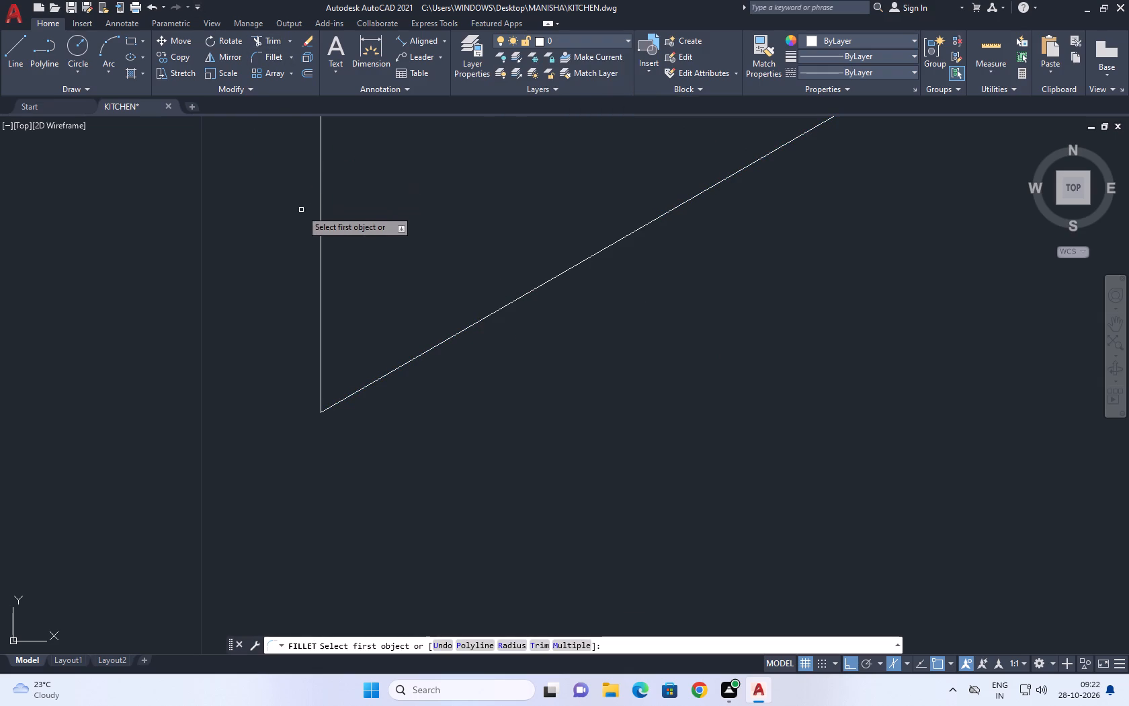
{"action": "left_click", "coordinate": [319, 247]}
{"action": "left_click", "coordinate": [319, 259]}
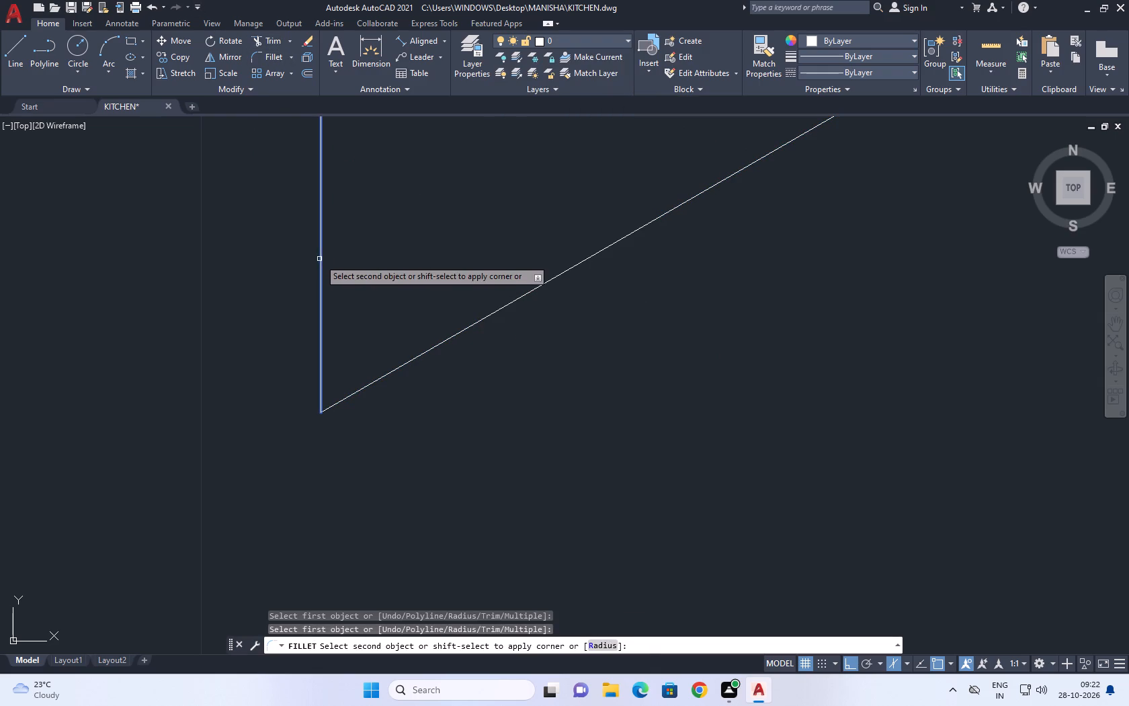
{"action": "left_click", "coordinate": [394, 372]}
{"action": "scroll", "coordinate": [505, 334], "scroll_direction": "down", "scroll_amount": 3}
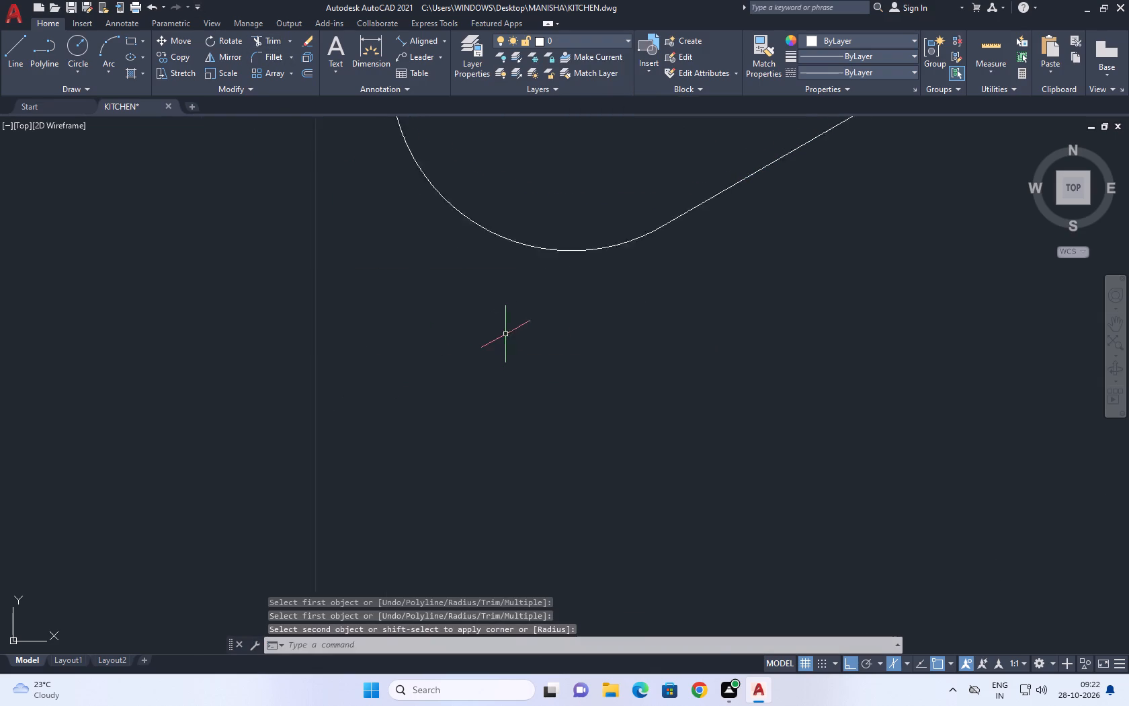
{"action": "scroll", "coordinate": [505, 334], "scroll_direction": "down", "scroll_amount": 7}
{"action": "scroll", "coordinate": [526, 304], "scroll_direction": "up", "scroll_amount": 1}
{"action": "middle_click_drag", "start_coordinate": [517, 281], "coordinate": [481, 315]}
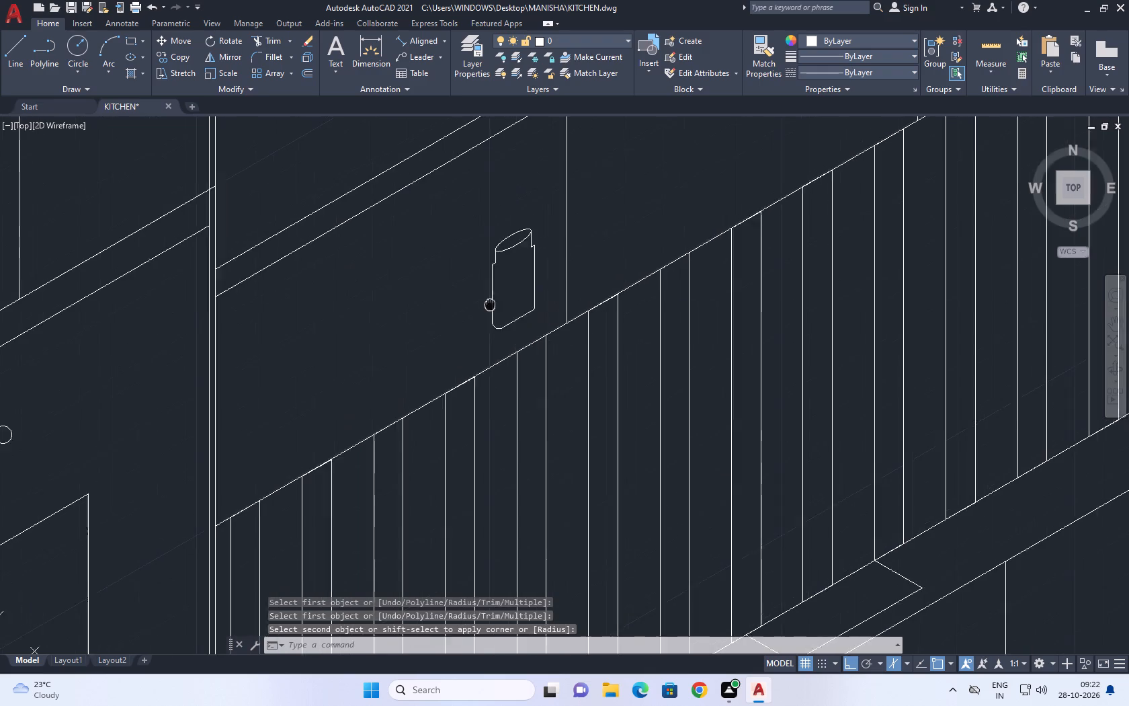
{"action": "middle_click_drag", "start_coordinate": [481, 315], "coordinate": [480, 317]}
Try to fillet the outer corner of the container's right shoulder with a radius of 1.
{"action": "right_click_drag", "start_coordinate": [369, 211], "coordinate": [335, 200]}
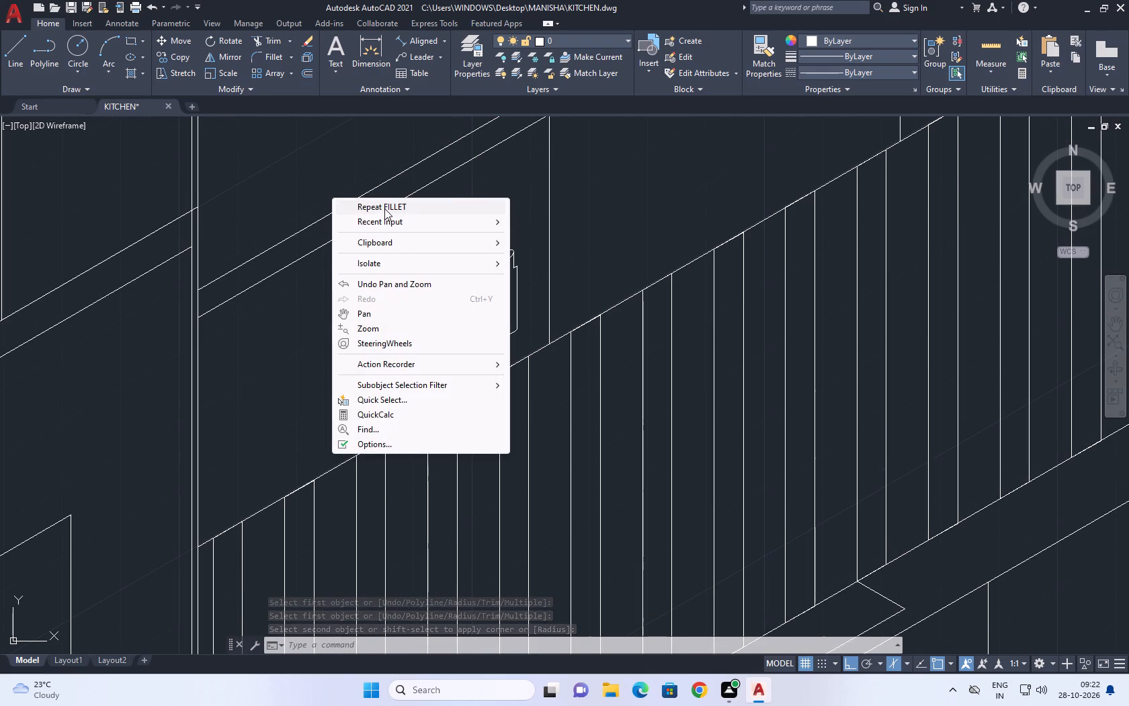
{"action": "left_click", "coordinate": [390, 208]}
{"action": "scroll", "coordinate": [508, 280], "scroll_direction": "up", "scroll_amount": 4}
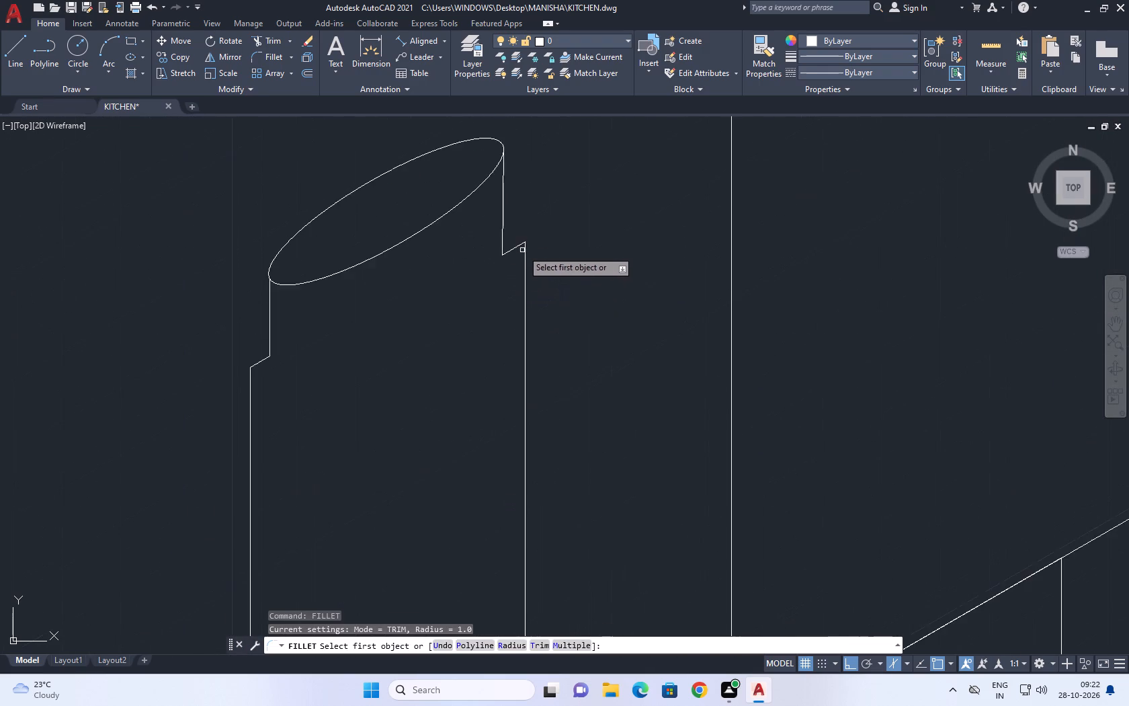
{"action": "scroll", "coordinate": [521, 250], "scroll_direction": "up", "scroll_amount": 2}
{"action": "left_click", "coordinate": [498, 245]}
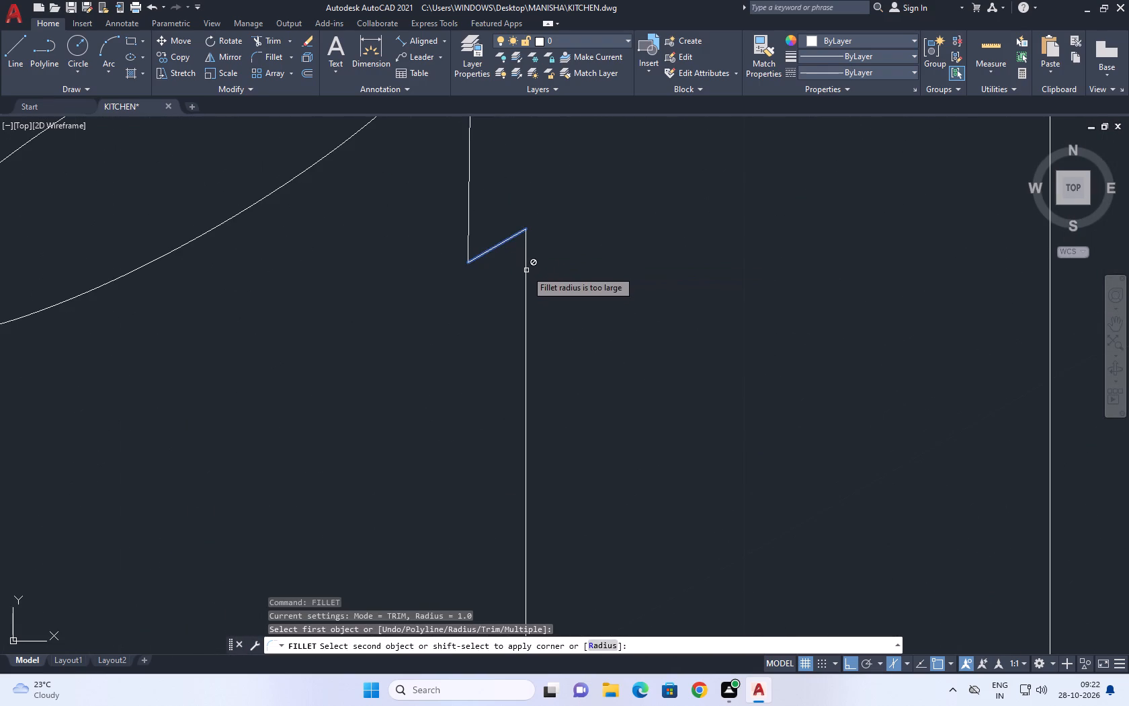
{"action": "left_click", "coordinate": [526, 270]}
Examine the container's shoulders and rounded bottom corners, and its place among the surrounding kitchen panels.
{"action": "scroll", "coordinate": [579, 243], "scroll_direction": "down", "scroll_amount": 3}
{"action": "middle_click_drag", "start_coordinate": [589, 221], "coordinate": [585, 227]}
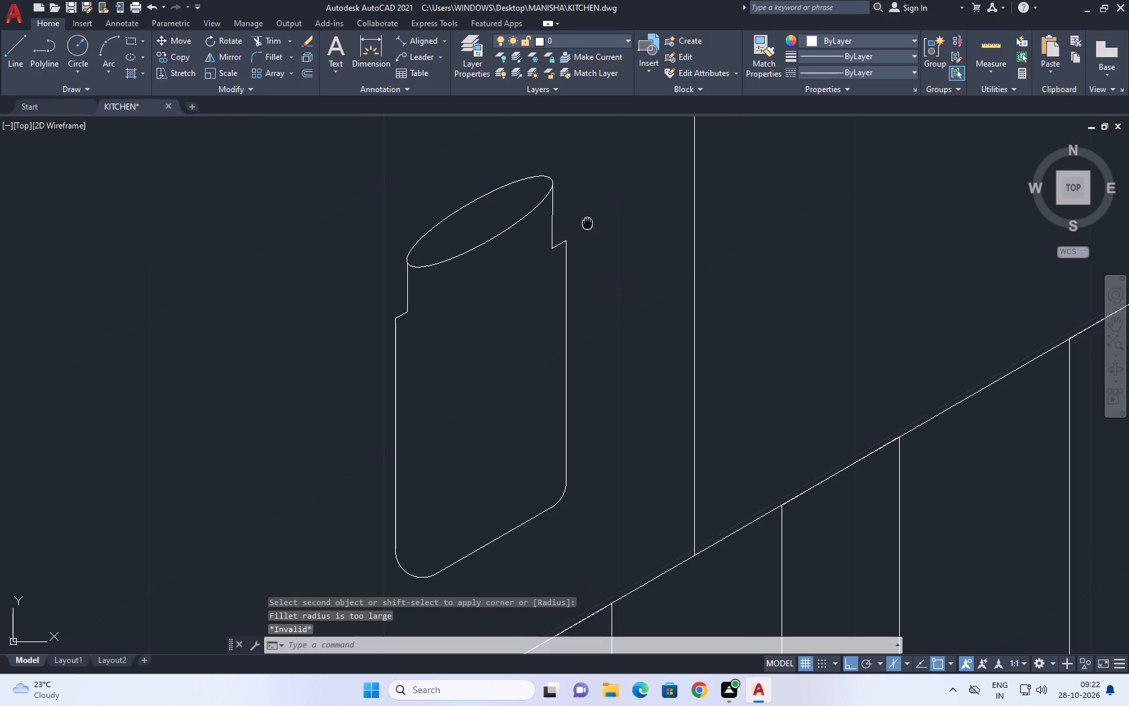
{"action": "middle_click_drag", "start_coordinate": [585, 227], "coordinate": [521, 279]}
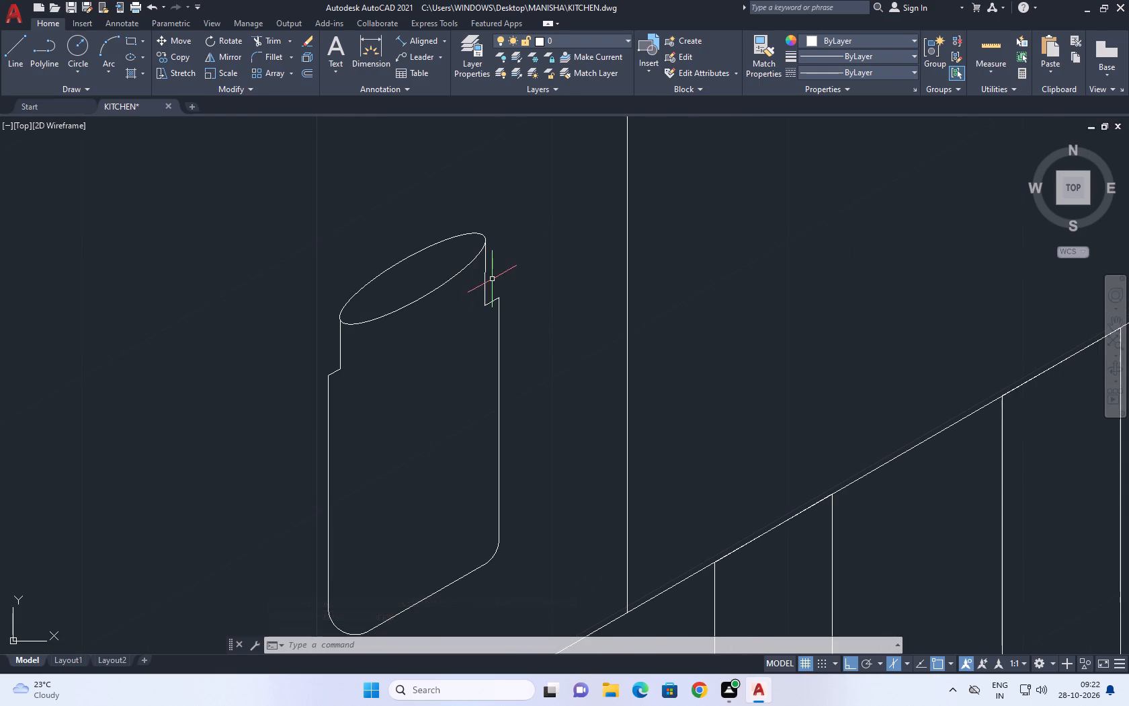
{"action": "middle_click_drag", "start_coordinate": [474, 288], "coordinate": [507, 313]}
{"action": "middle_click_drag", "start_coordinate": [352, 399], "coordinate": [415, 317]}
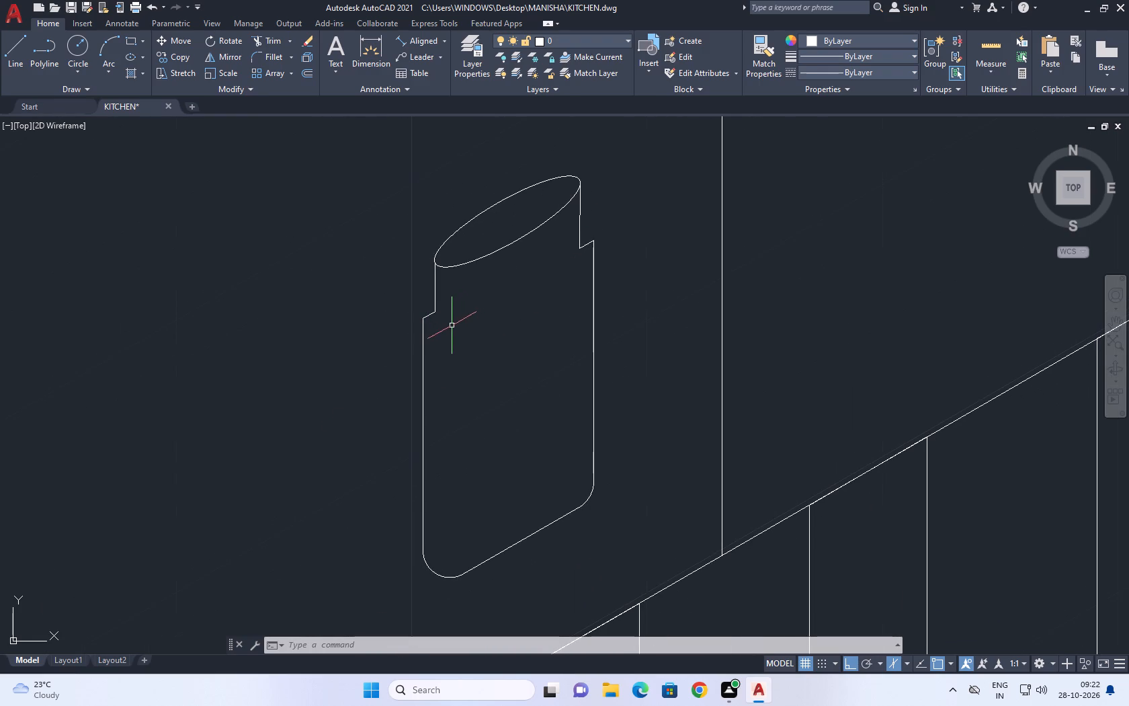
{"action": "middle_click_drag", "start_coordinate": [495, 349], "coordinate": [356, 292]}
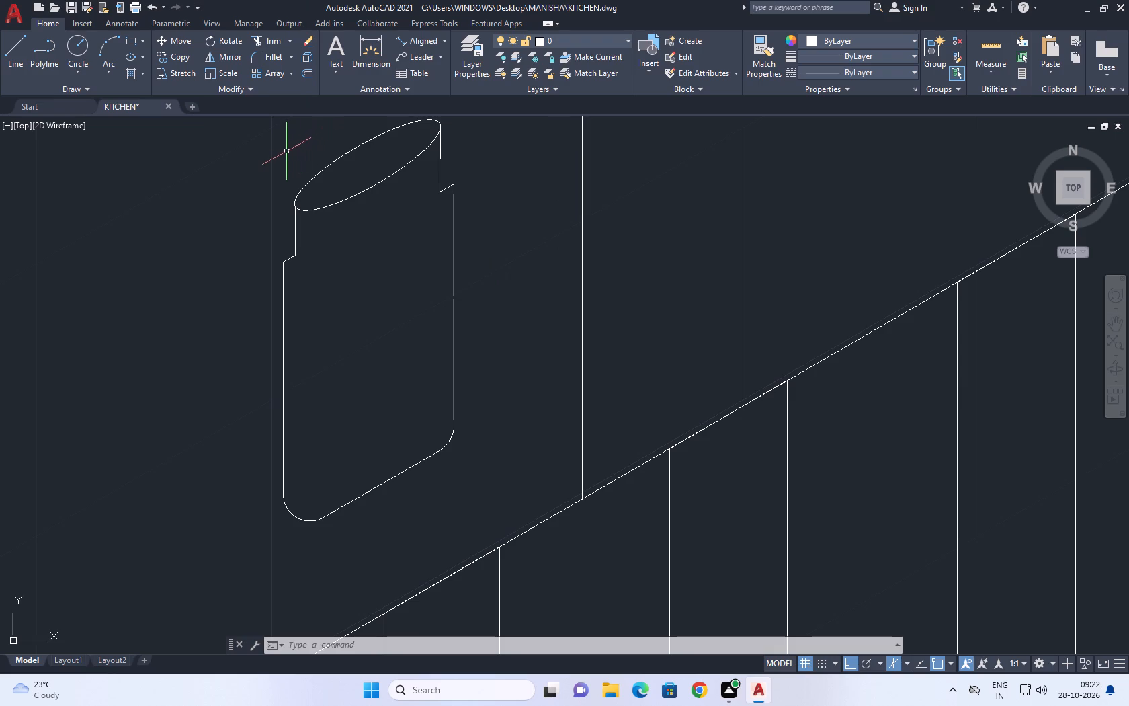
{"action": "scroll", "coordinate": [534, 258], "scroll_direction": "down", "scroll_amount": 2}
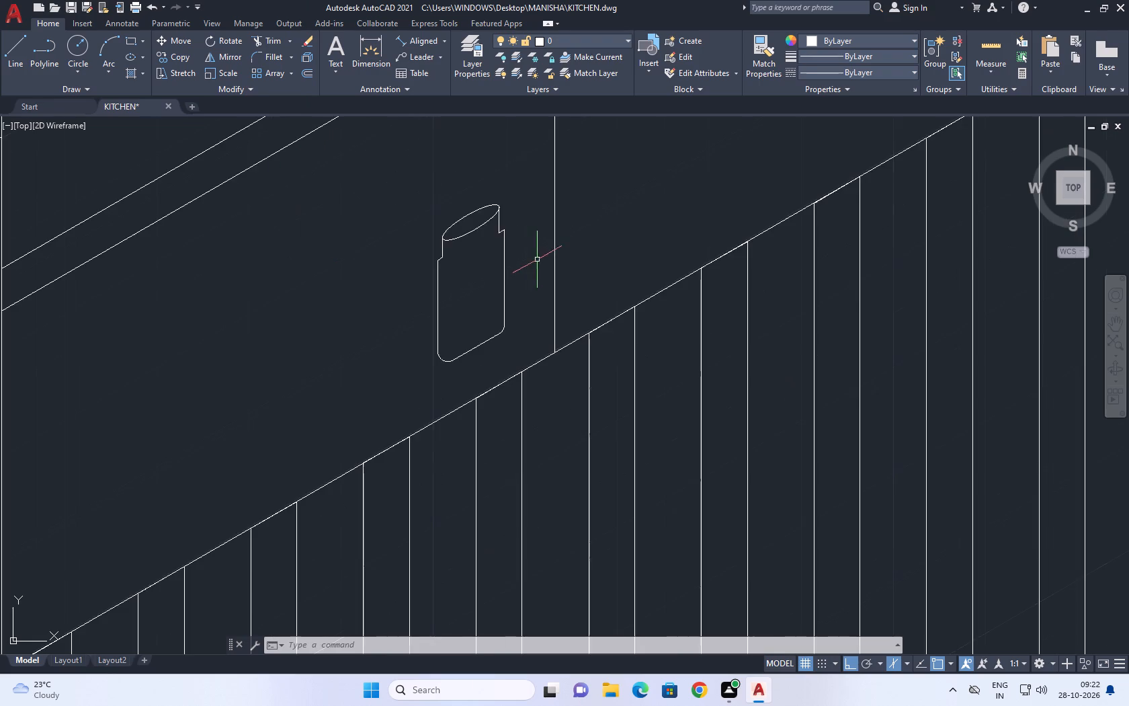
{"action": "middle_click_drag", "start_coordinate": [465, 235], "coordinate": [538, 270]}
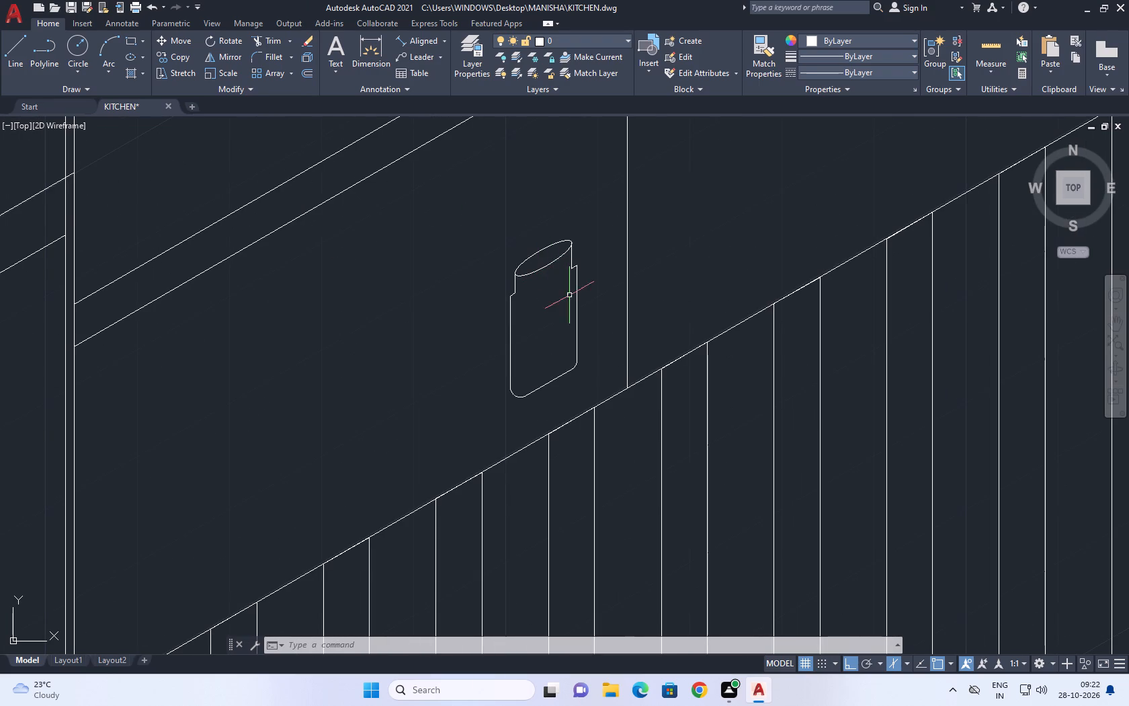
{"action": "scroll", "coordinate": [597, 407], "scroll_direction": "down", "scroll_amount": 3}
{"action": "middle_click_drag", "start_coordinate": [559, 385], "coordinate": [608, 428]}
{"action": "scroll", "coordinate": [558, 385], "scroll_direction": "up", "scroll_amount": 1}
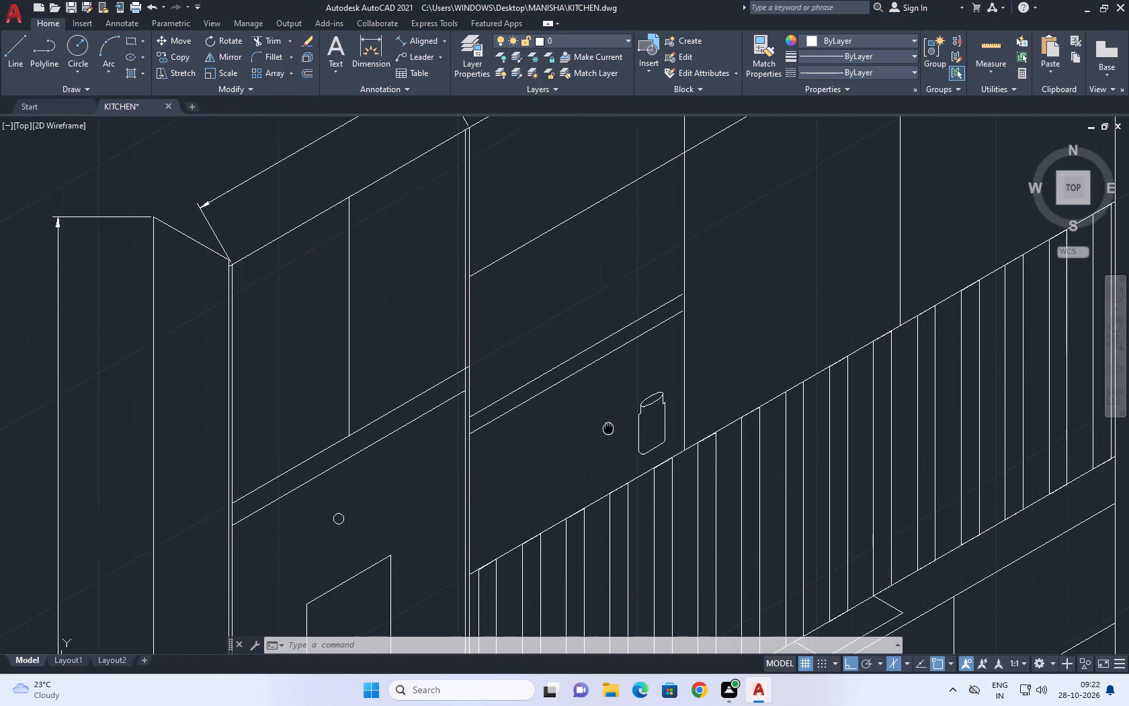
{"action": "middle_click_drag", "start_coordinate": [608, 428], "coordinate": [609, 429]}
{"action": "middle_click_drag", "start_coordinate": [623, 303], "coordinate": [608, 343]}
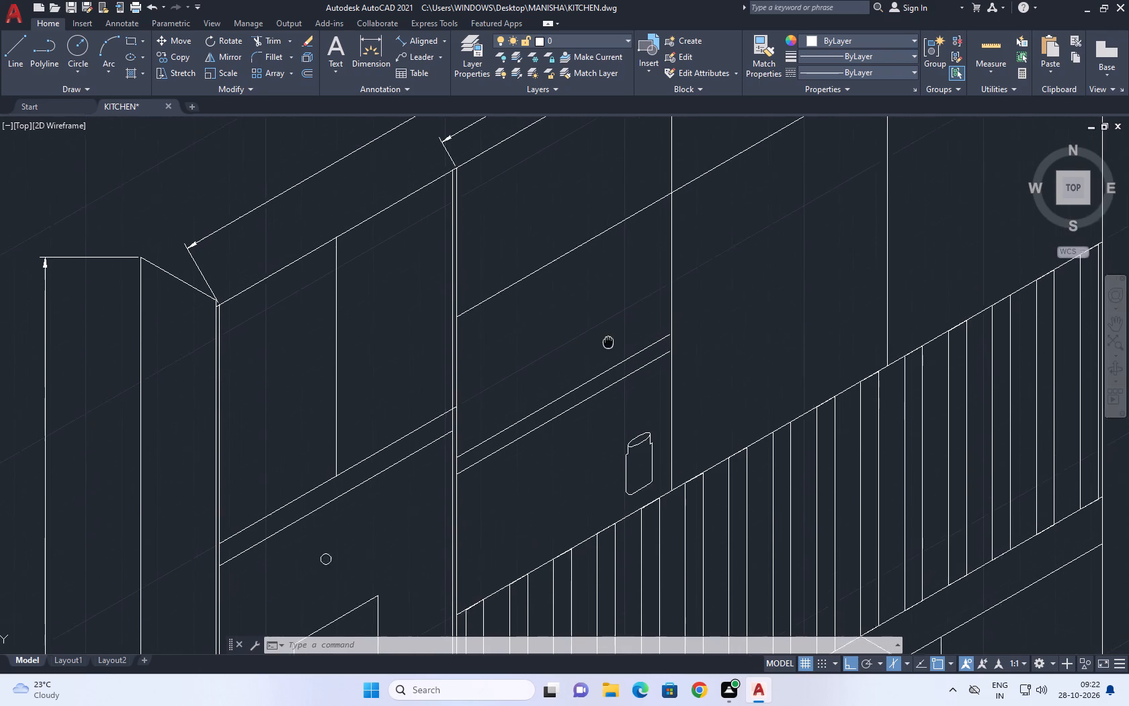
{"action": "middle_click_drag", "start_coordinate": [608, 343], "coordinate": [596, 368]}
Draw a line over the sloping cabinet line, from the tall unit's edge to the first vertical divider.
{"action": "left_click", "coordinate": [509, 308]}
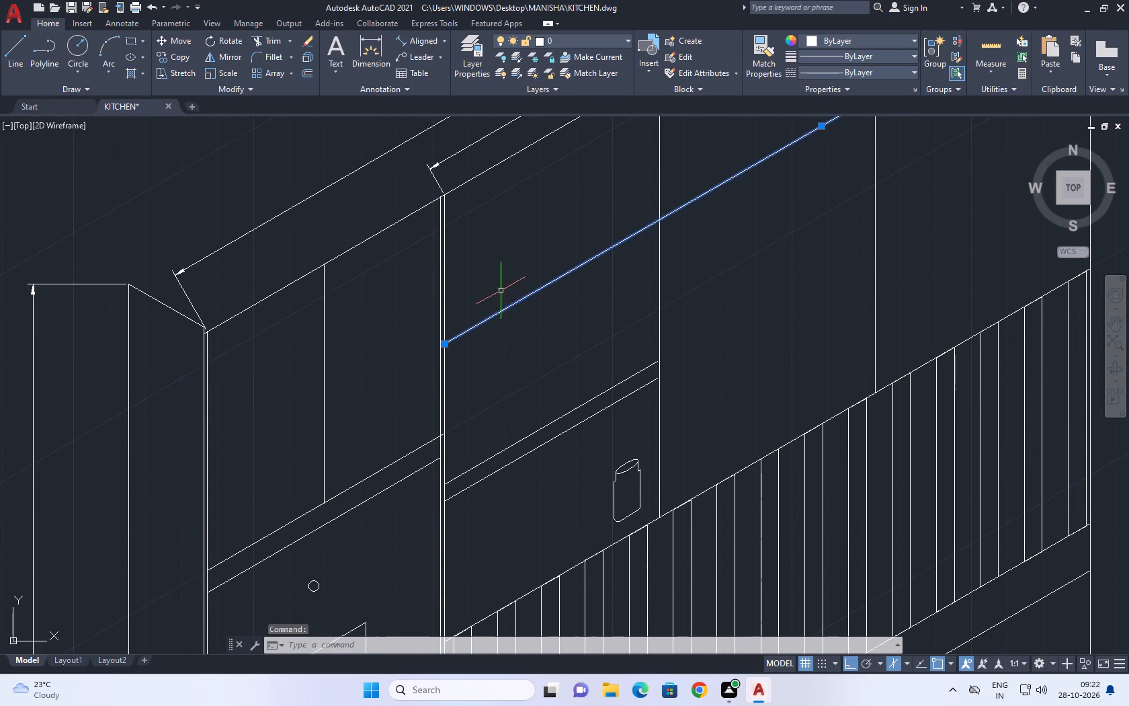
{"action": "middle_click_drag", "start_coordinate": [519, 341], "coordinate": [523, 350]}
{"action": "scroll", "coordinate": [523, 350], "scroll_direction": "down", "scroll_amount": 3}
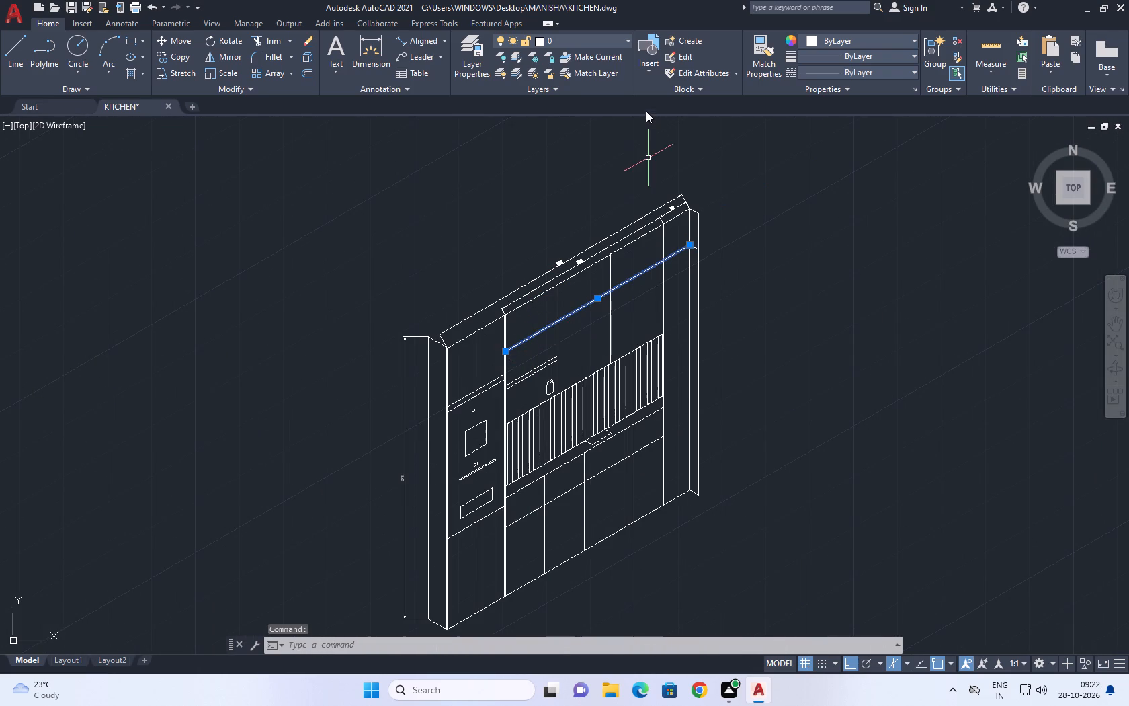
{"action": "key", "text": "Escape"}
{"action": "key", "text": "l"}
{"action": "key", "text": "space"}
{"action": "scroll", "coordinate": [515, 364], "scroll_direction": "up", "scroll_amount": 3}
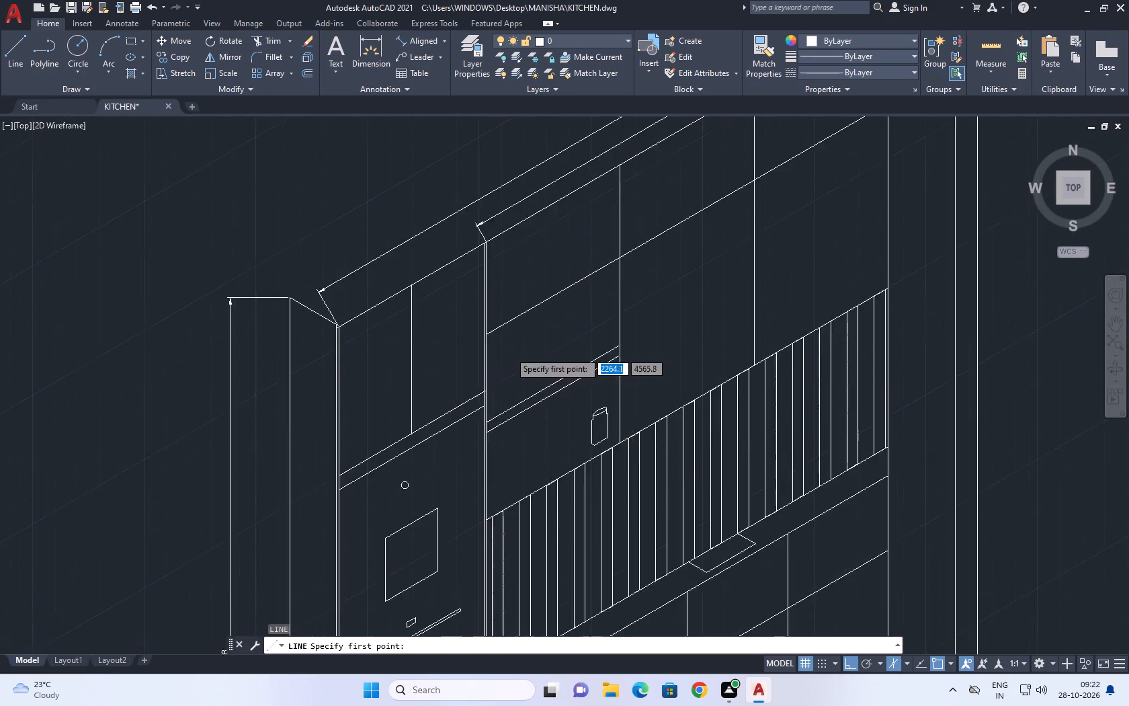
{"action": "scroll", "coordinate": [469, 332], "scroll_direction": "up", "scroll_amount": 1}
{"action": "left_click", "coordinate": [470, 321]}
{"action": "scroll", "coordinate": [679, 266], "scroll_direction": "down", "scroll_amount": 2}
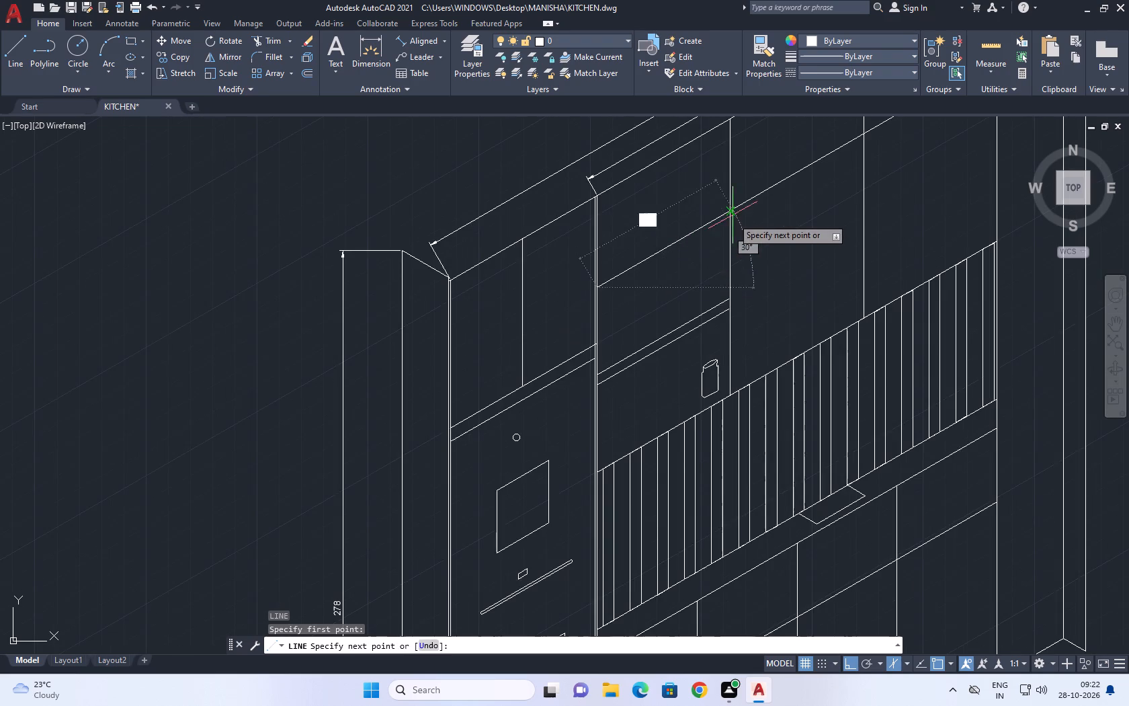
{"action": "scroll", "coordinate": [730, 208], "scroll_direction": "up", "scroll_amount": 1}
{"action": "left_click", "coordinate": [729, 209]}
{"action": "key", "text": "Escape"}
Copy the new sloping line 2 cm straight down to give the cabinet top its thickness.
{"action": "left_click", "coordinate": [716, 221]}
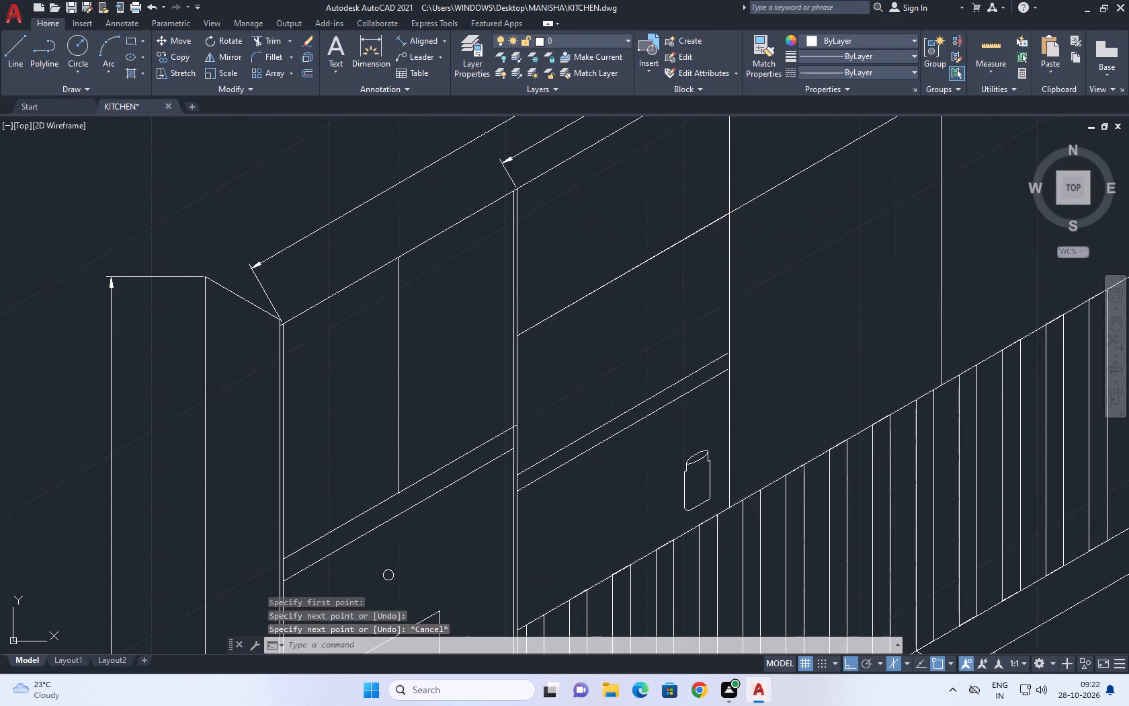
{"action": "key", "text": "c"}
{"action": "type", "text": "O"}
{"action": "key", "text": "space"}
{"action": "left_click", "coordinate": [720, 240]}
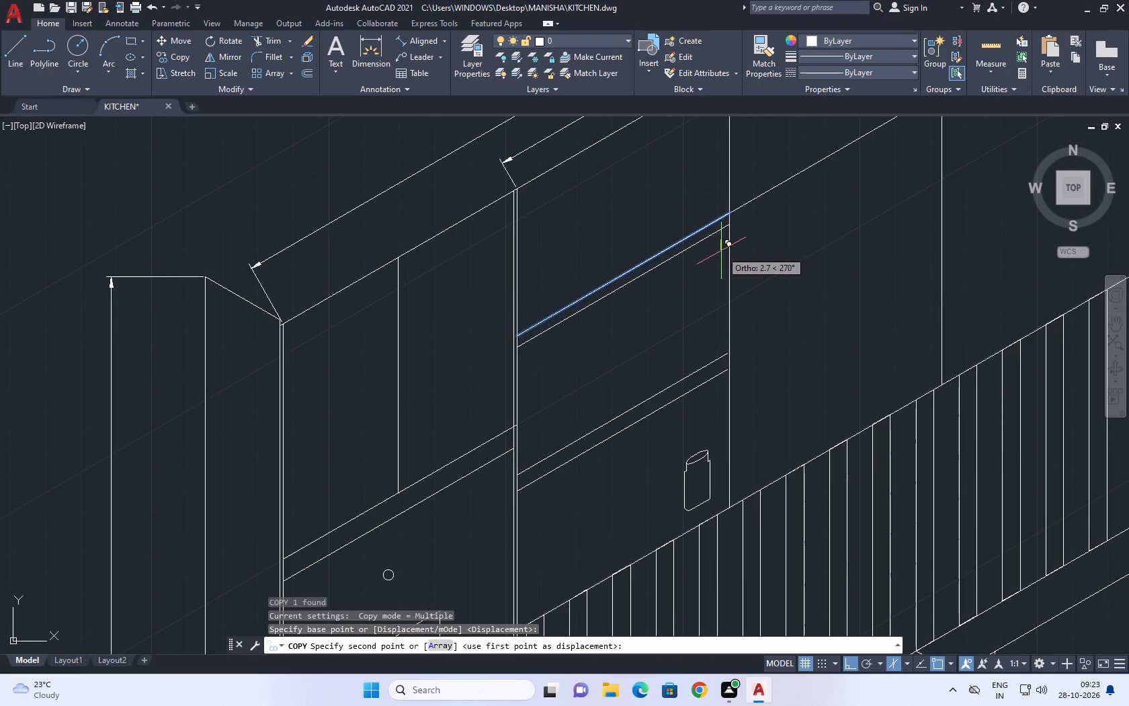
{"action": "key", "text": "2"}
{"action": "key", "text": "space"}
{"action": "key", "text": "Escape"}
Draw a vertical line inside the cabinet near the divider, from the copied sloping line down past both shelf lines.
{"action": "middle_click_drag", "start_coordinate": [668, 259], "coordinate": [782, 203]}
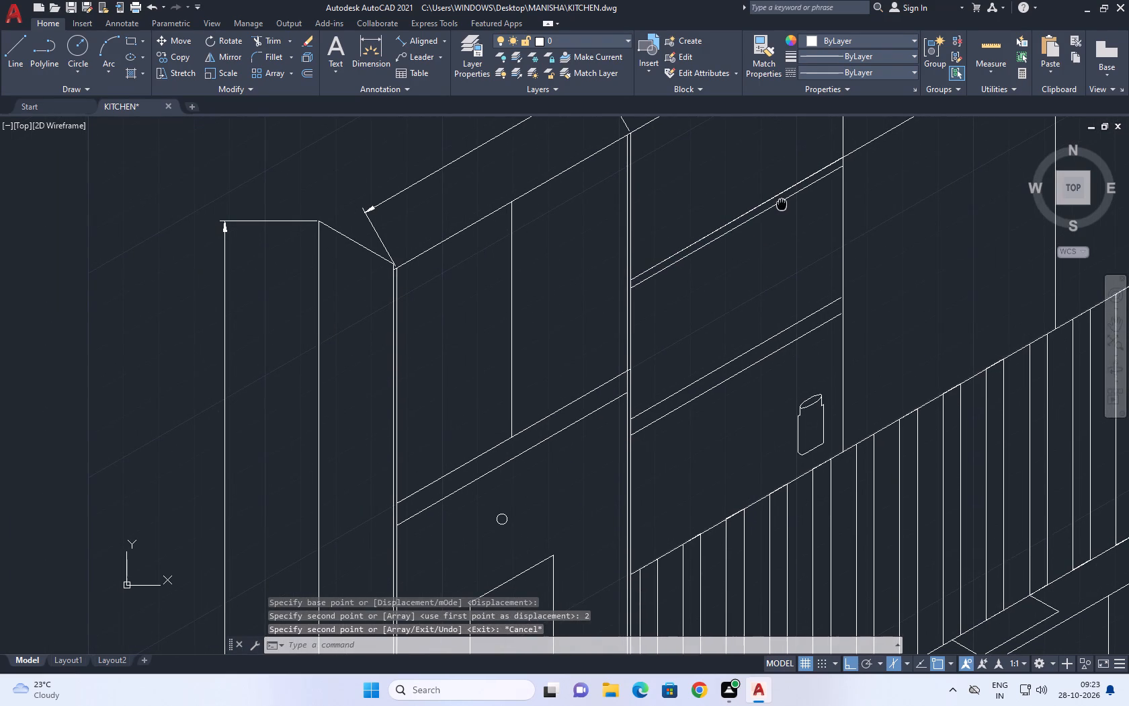
{"action": "middle_click_drag", "start_coordinate": [782, 203], "coordinate": [783, 203]}
{"action": "key", "text": "l"}
{"action": "key", "text": "space"}
{"action": "left_click", "coordinate": [817, 182]}
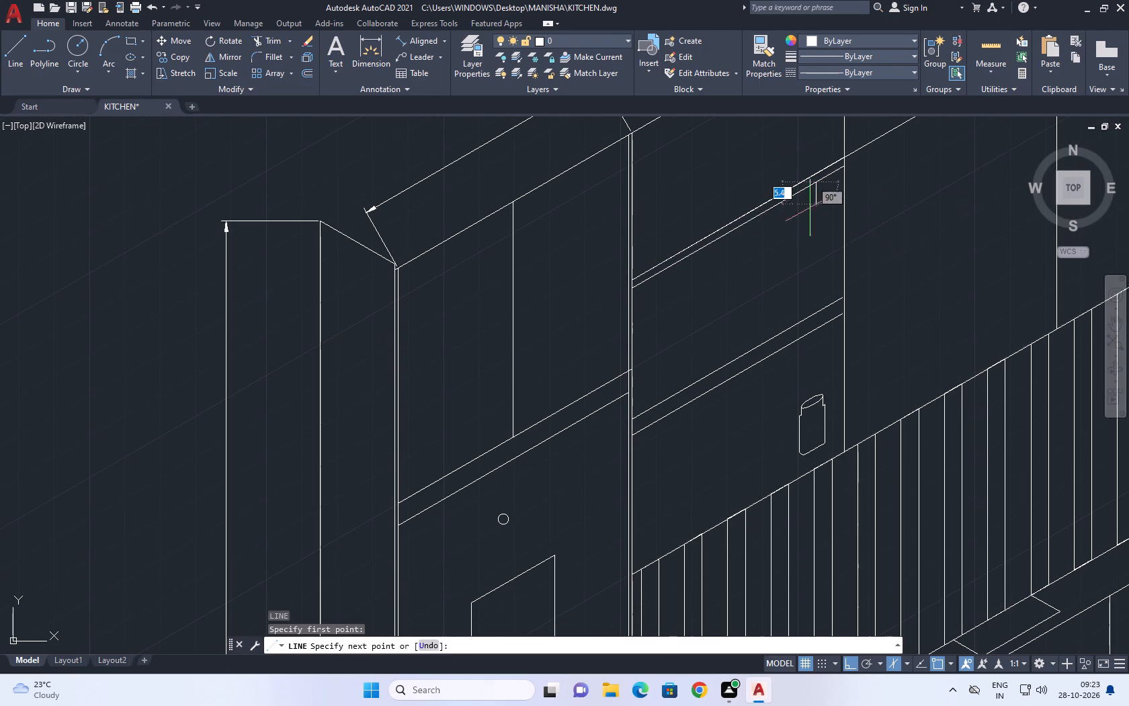
{"action": "middle_click_drag", "start_coordinate": [806, 290], "coordinate": [822, 274]}
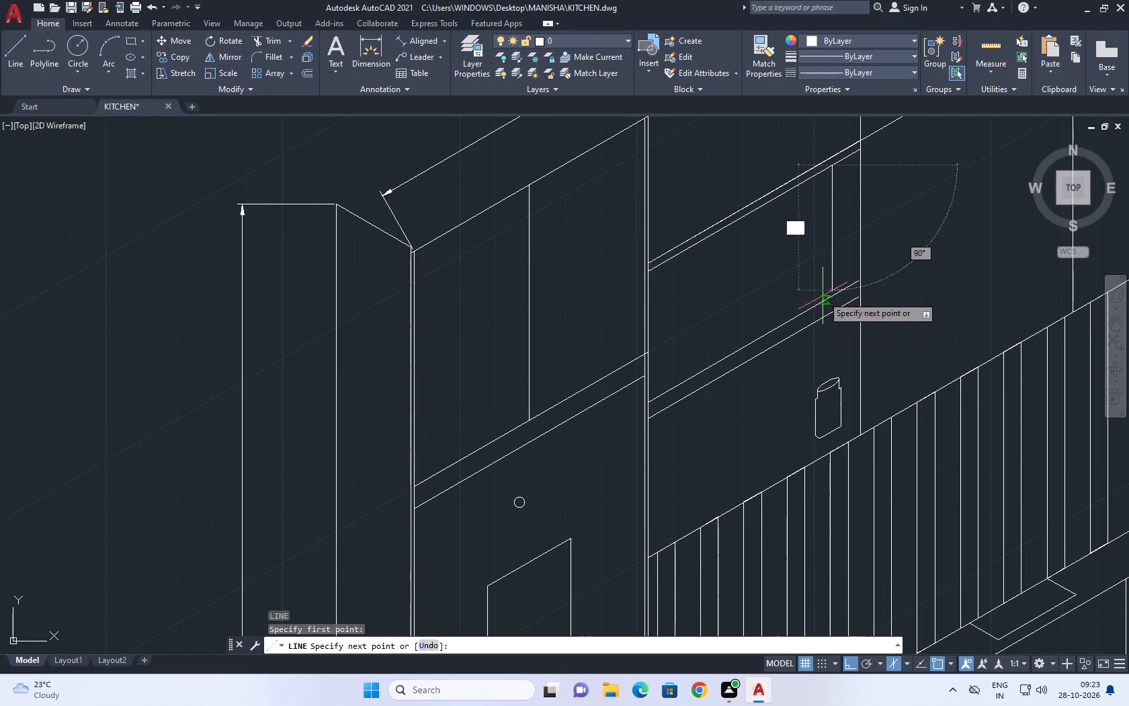
{"action": "scroll", "coordinate": [836, 303], "scroll_direction": "up", "scroll_amount": 1}
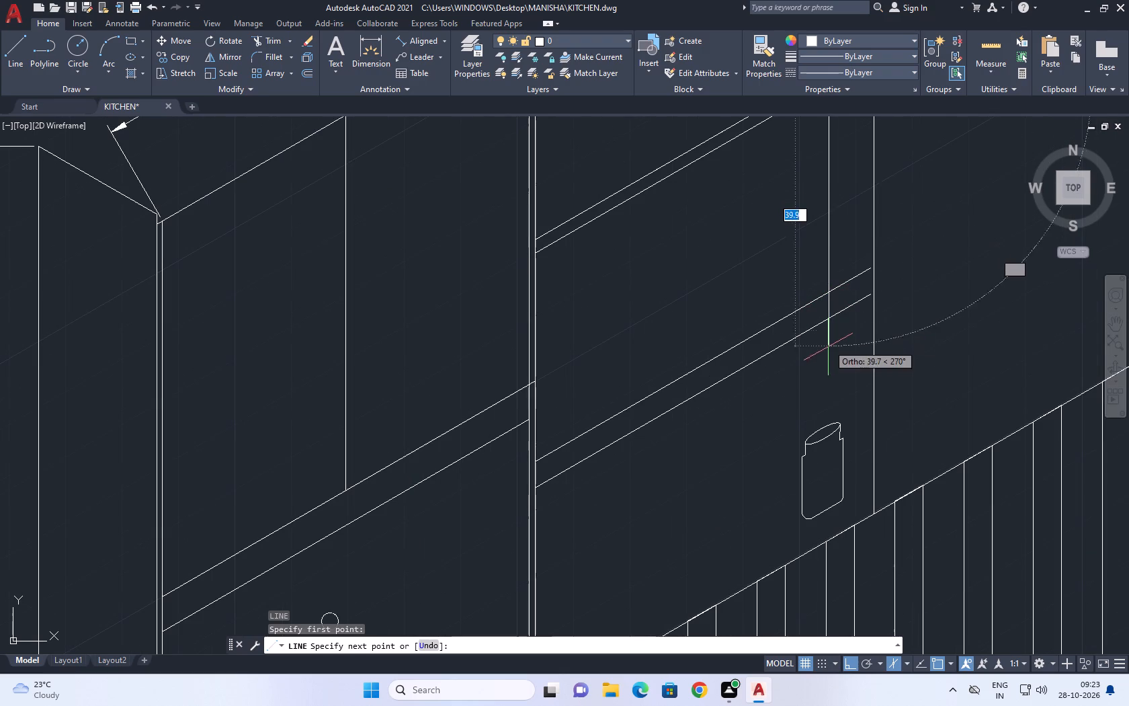
{"action": "left_click", "coordinate": [828, 364]}
{"action": "key", "text": "Escape"}
Extend both sloping shelf lines to meet the vertical divider beside the container.
{"action": "type", "text": "EX"}
{"action": "key", "text": "space"}
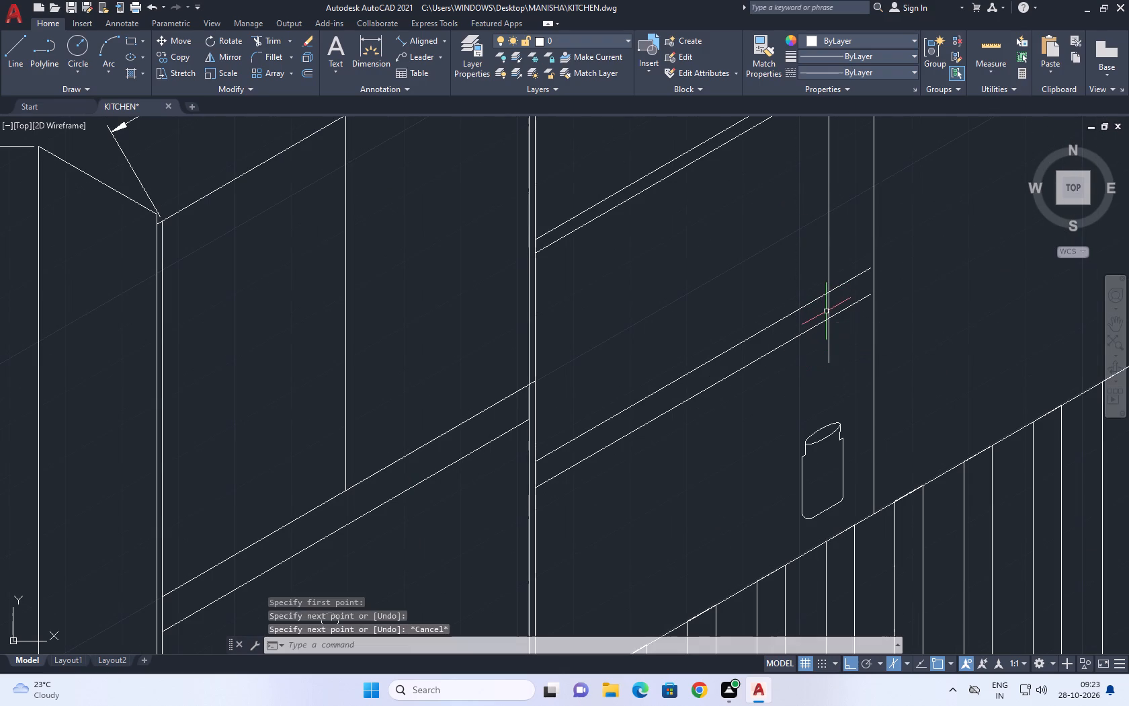
{"action": "left_click", "coordinate": [845, 264]}
{"action": "left_click", "coordinate": [848, 316]}
{"action": "key", "text": "Escape"}
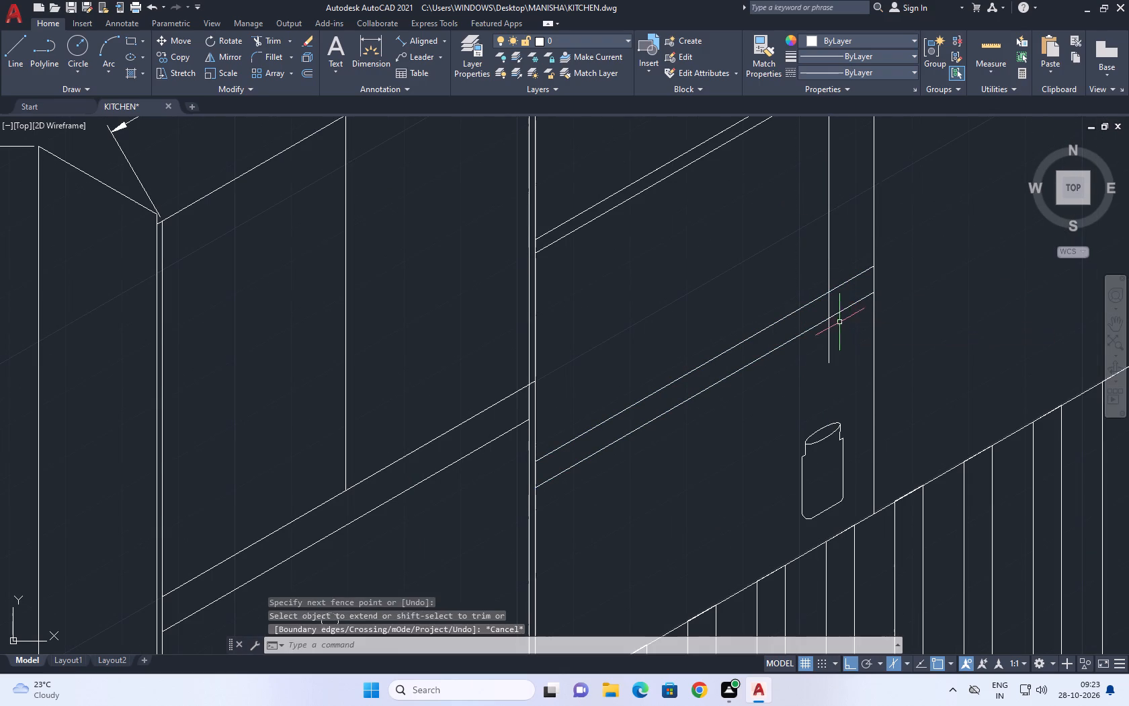
Trim the inner vertical line below the upper shelf line.
{"action": "key", "text": "Escape"}
{"action": "type", "text": "TR"}
{"action": "key", "text": "space"}
{"action": "left_click", "coordinate": [845, 338]}
{"action": "left_click", "coordinate": [803, 360]}
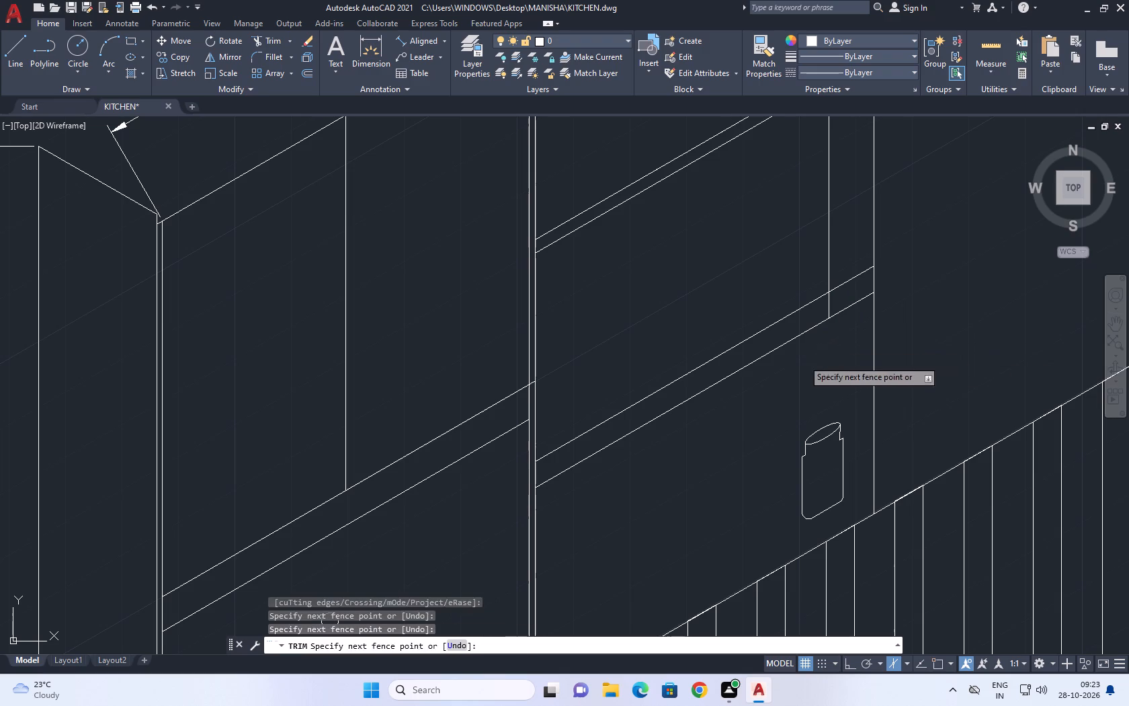
{"action": "left_click", "coordinate": [833, 307]}
{"action": "left_click", "coordinate": [827, 313]}
{"action": "key", "text": "Escape"}
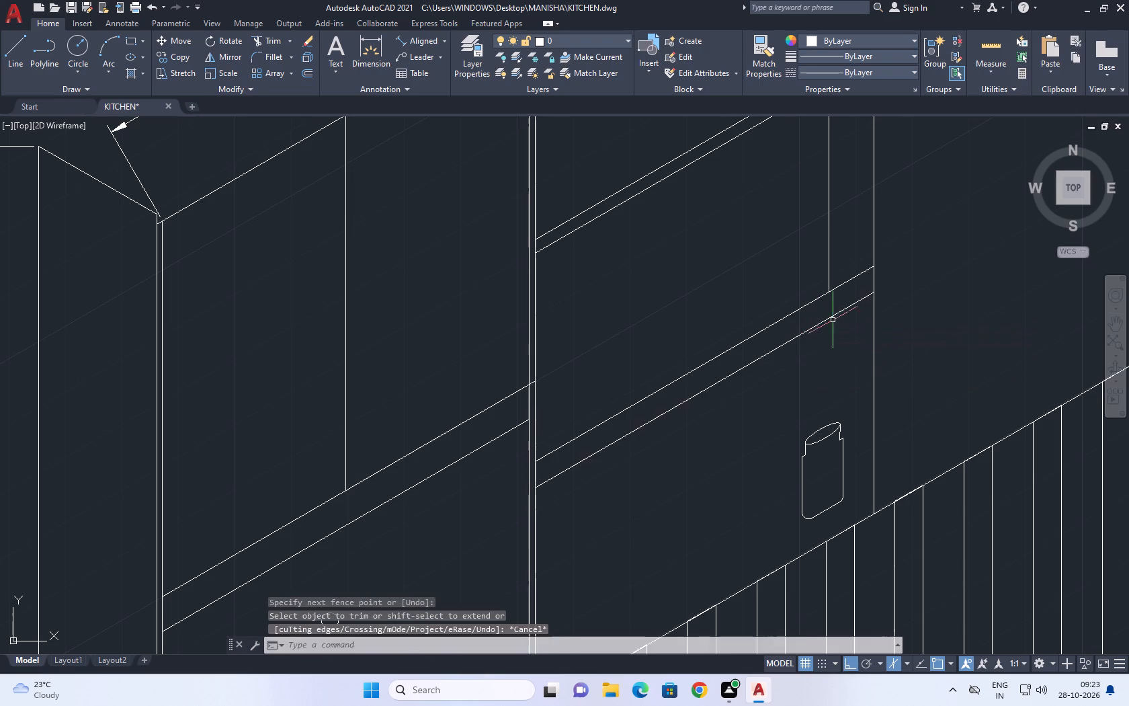
Examine the wall panels and the small circle above the square opening on the tall unit.
{"action": "scroll", "coordinate": [834, 320], "scroll_direction": "down", "scroll_amount": 2}
{"action": "middle_click_drag", "start_coordinate": [876, 344], "coordinate": [867, 322]}
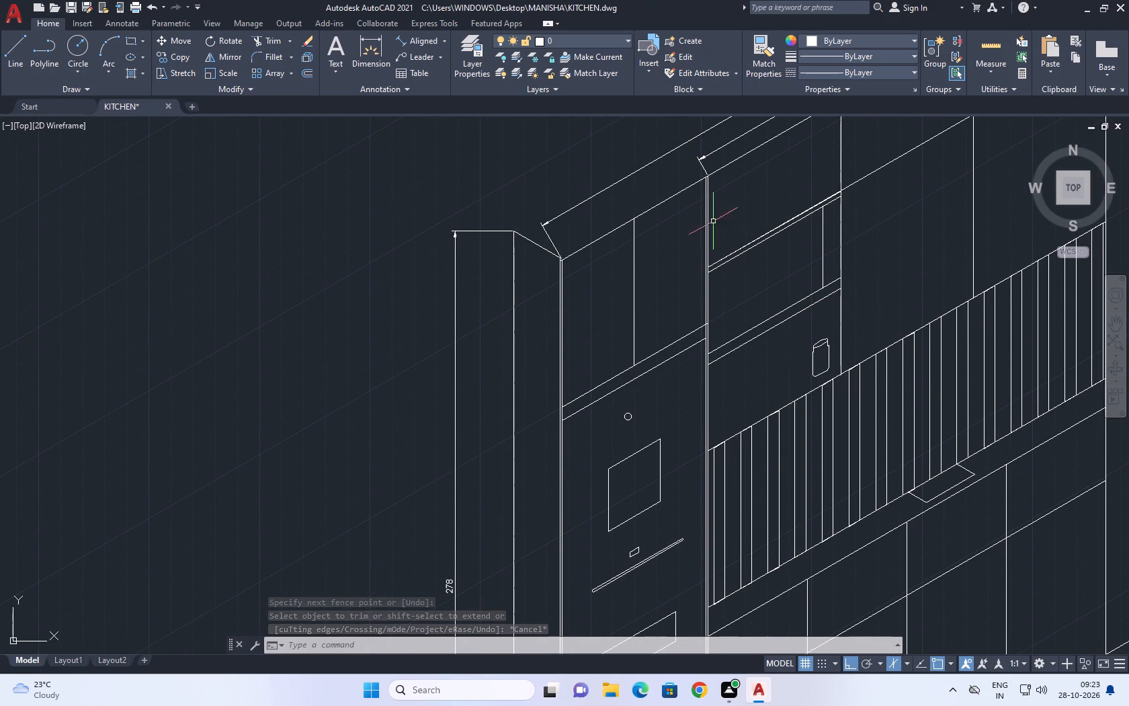
{"action": "middle_click_drag", "start_coordinate": [728, 339], "coordinate": [728, 348]}
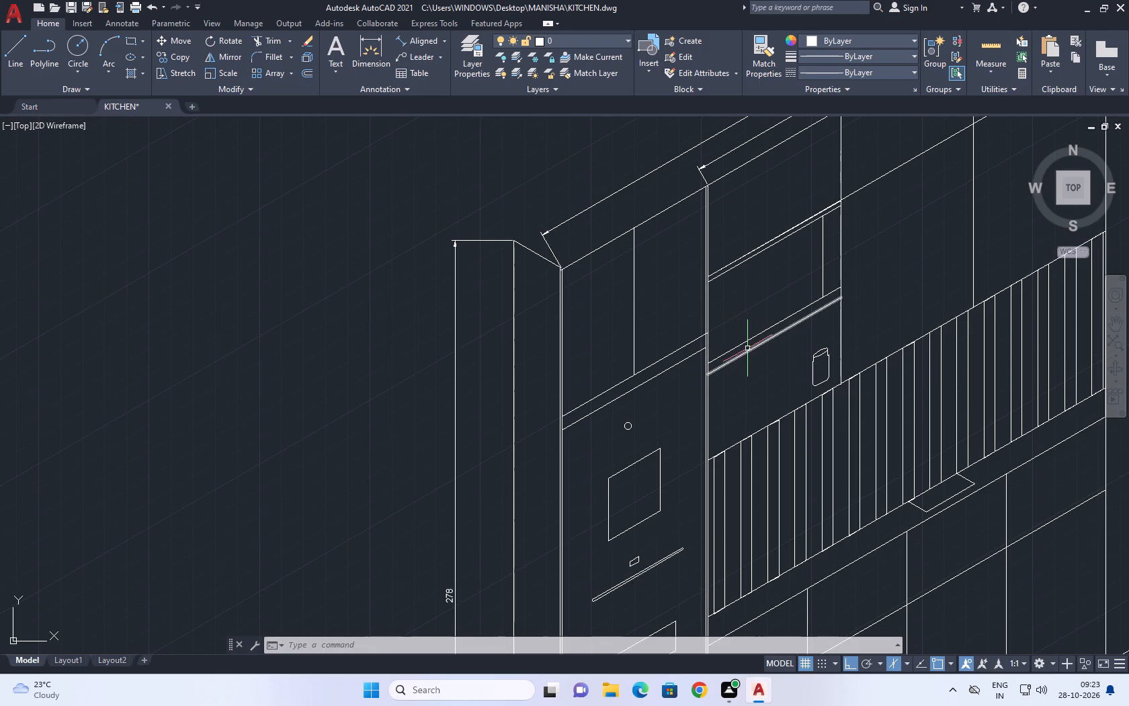
{"action": "scroll", "coordinate": [749, 350], "scroll_direction": "down", "scroll_amount": 1}
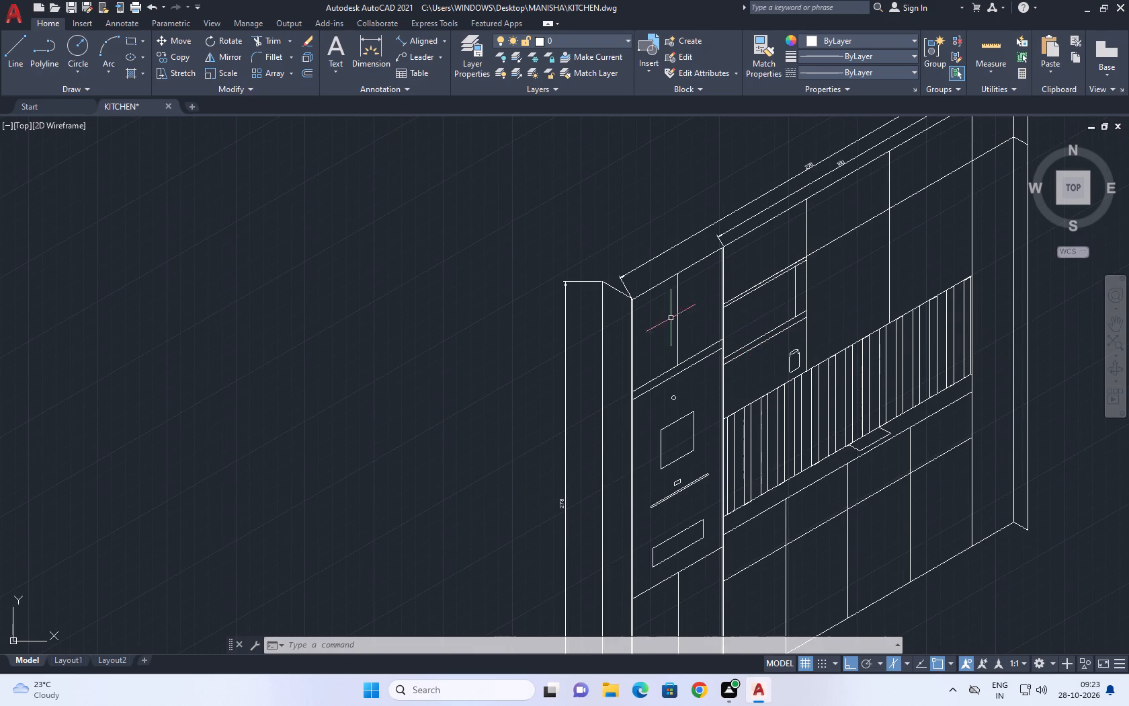
{"action": "middle_click_drag", "start_coordinate": [756, 362], "coordinate": [707, 362]}
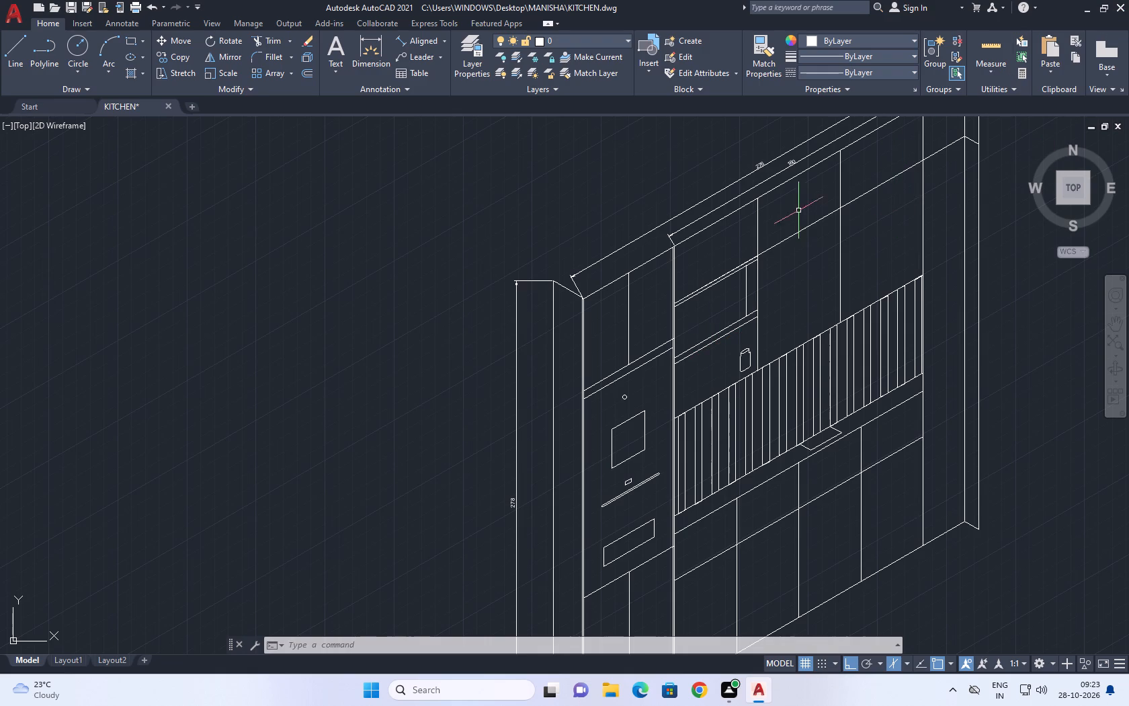
{"action": "middle_click_drag", "start_coordinate": [653, 426], "coordinate": [603, 419]}
{"action": "scroll", "coordinate": [562, 405], "scroll_direction": "up", "scroll_amount": 1}
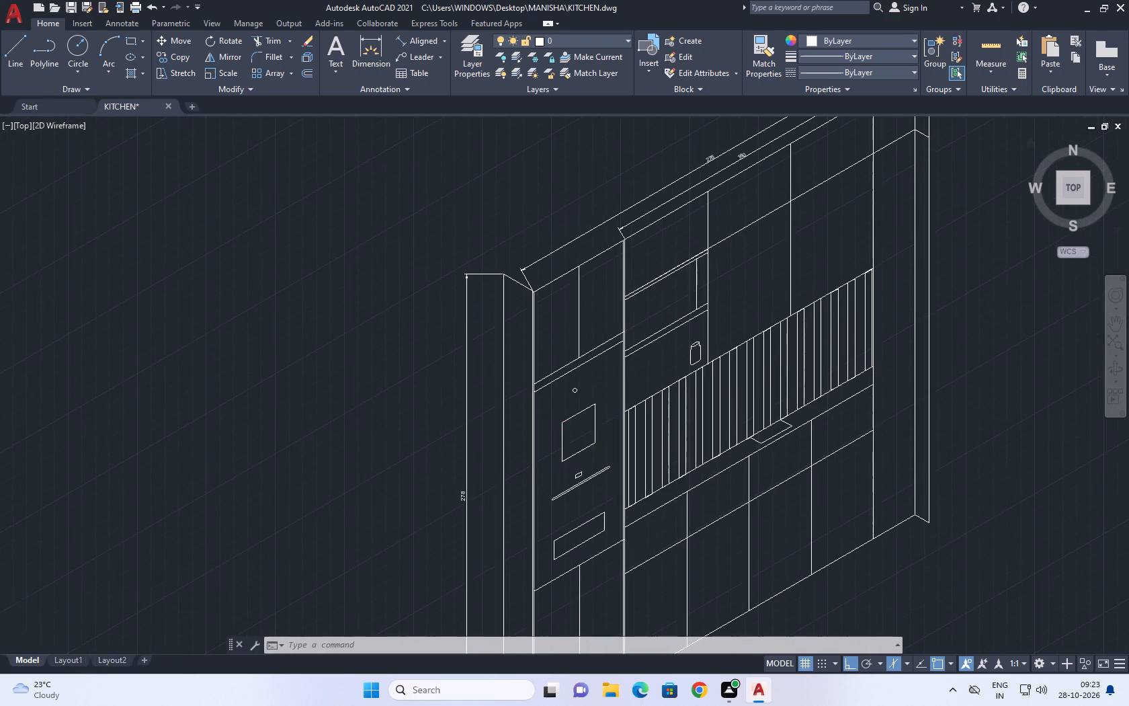
{"action": "scroll", "coordinate": [562, 405], "scroll_direction": "up", "scroll_amount": 3}
{"action": "left_click", "coordinate": [618, 345]}
{"action": "left_click", "coordinate": [613, 324]}
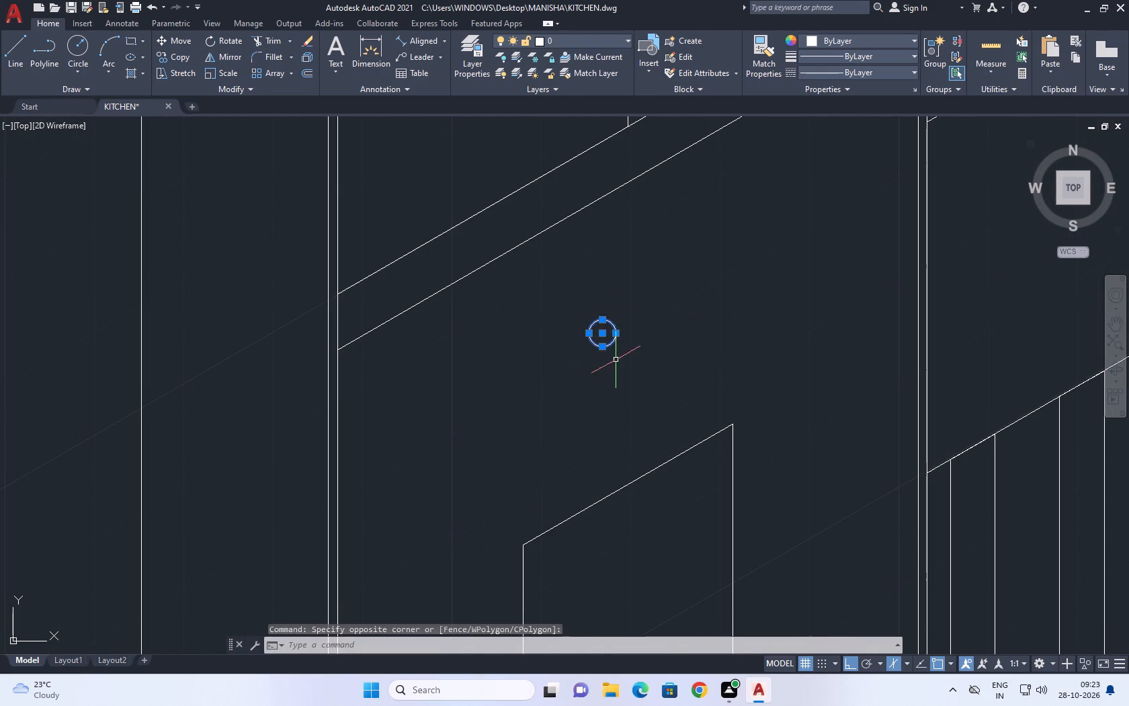
{"action": "scroll", "coordinate": [616, 360], "scroll_direction": "up", "scroll_amount": 2}
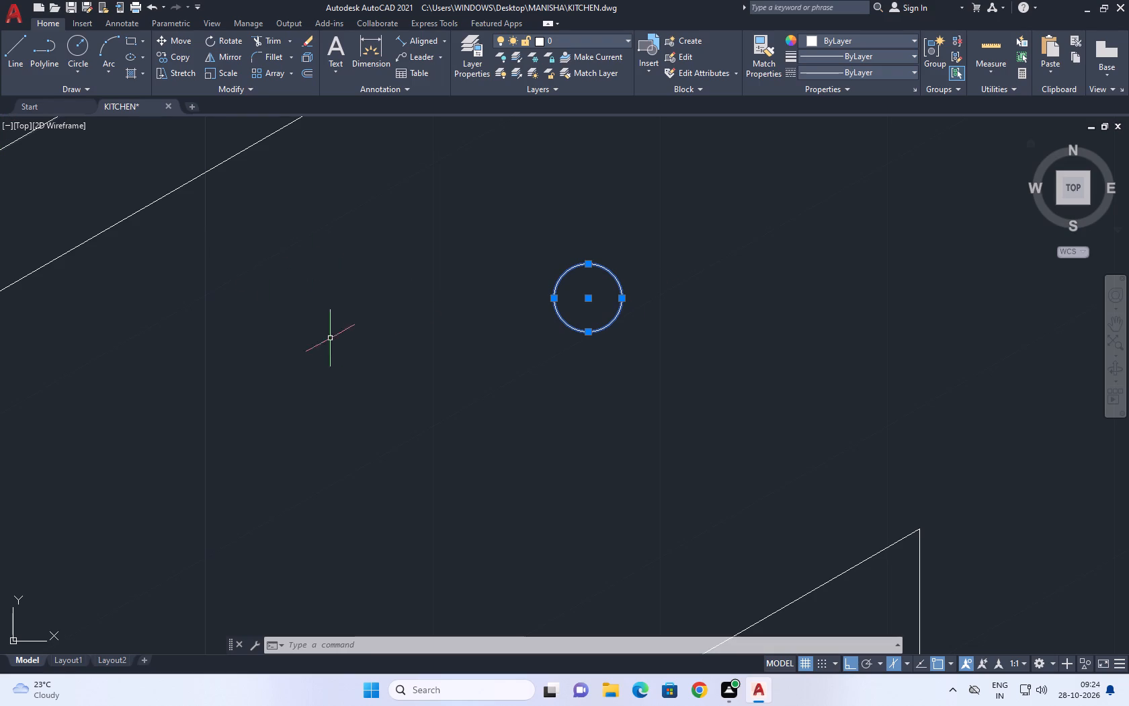
{"action": "middle_click_drag", "start_coordinate": [670, 343], "coordinate": [680, 381]}
{"action": "scroll", "coordinate": [679, 372], "scroll_direction": "down", "scroll_amount": 1}
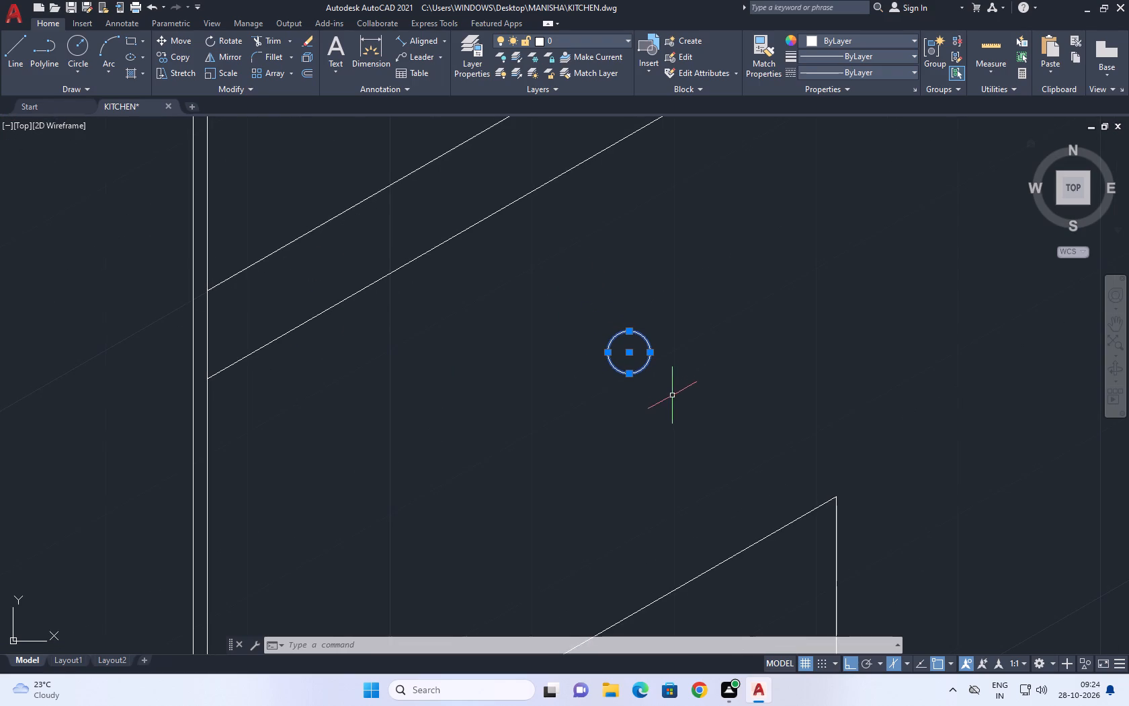
{"action": "scroll", "coordinate": [692, 388], "scroll_direction": "down", "scroll_amount": 3}
{"action": "middle_click_drag", "start_coordinate": [698, 364], "coordinate": [667, 391]}
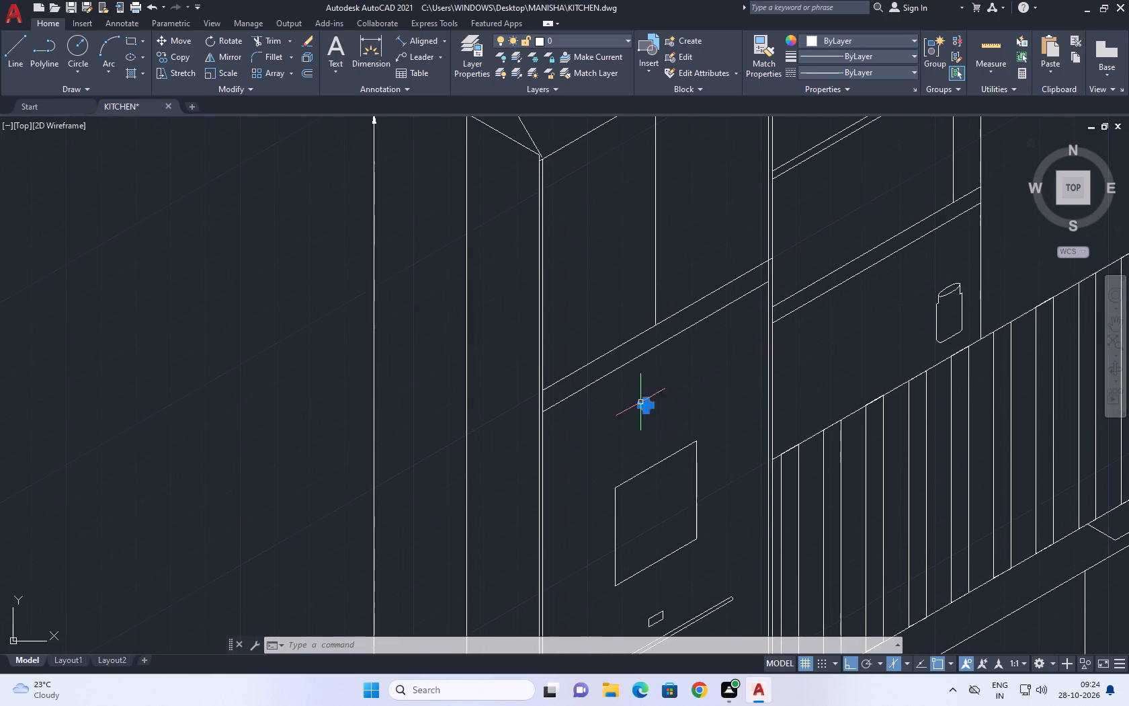
{"action": "scroll", "coordinate": [640, 402], "scroll_direction": "up", "scroll_amount": 4}
{"action": "key", "text": "Escape"}
{"action": "scroll", "coordinate": [641, 354], "scroll_direction": "down", "scroll_amount": 3}
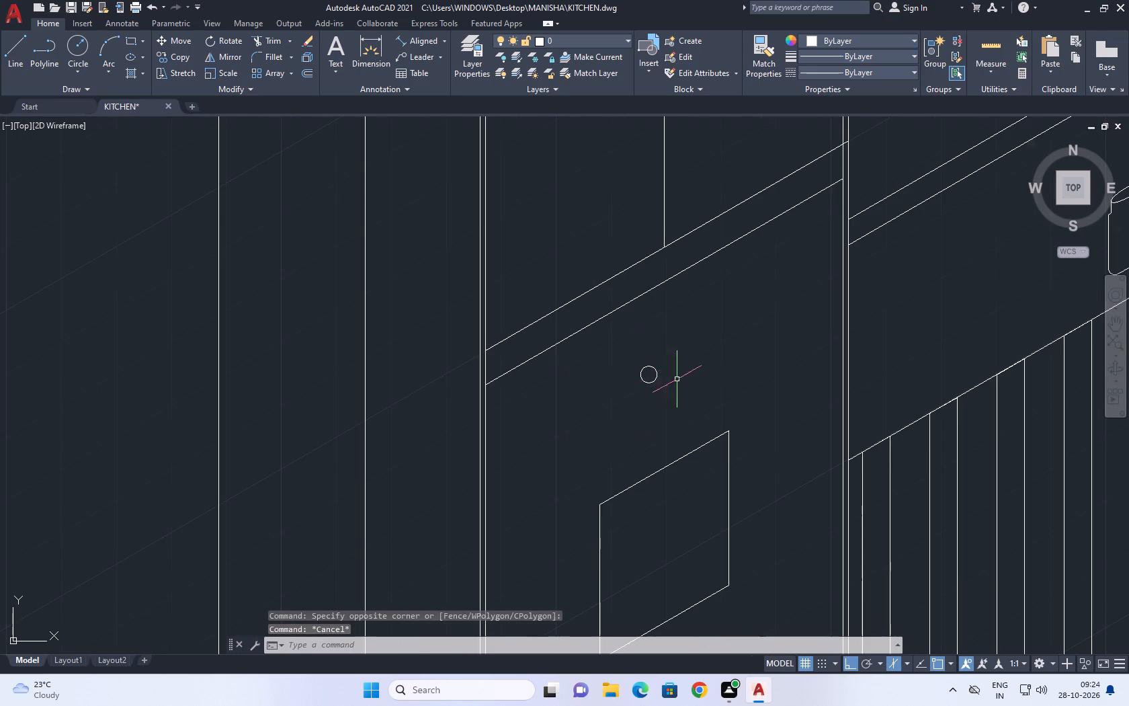
{"action": "middle_click_drag", "start_coordinate": [612, 379], "coordinate": [673, 405]}
{"action": "scroll", "coordinate": [673, 405], "scroll_direction": "up", "scroll_amount": 1}
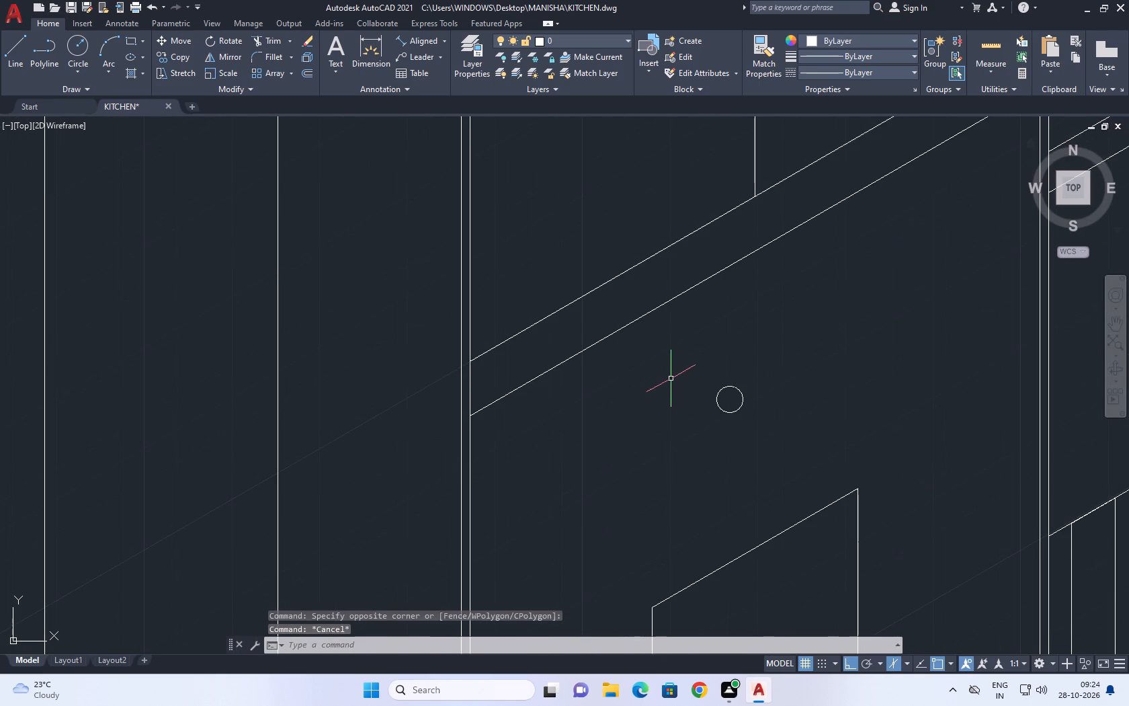
{"action": "scroll", "coordinate": [667, 344], "scroll_direction": "down", "scroll_amount": 4}
{"action": "middle_click_drag", "start_coordinate": [765, 281], "coordinate": [729, 329]}
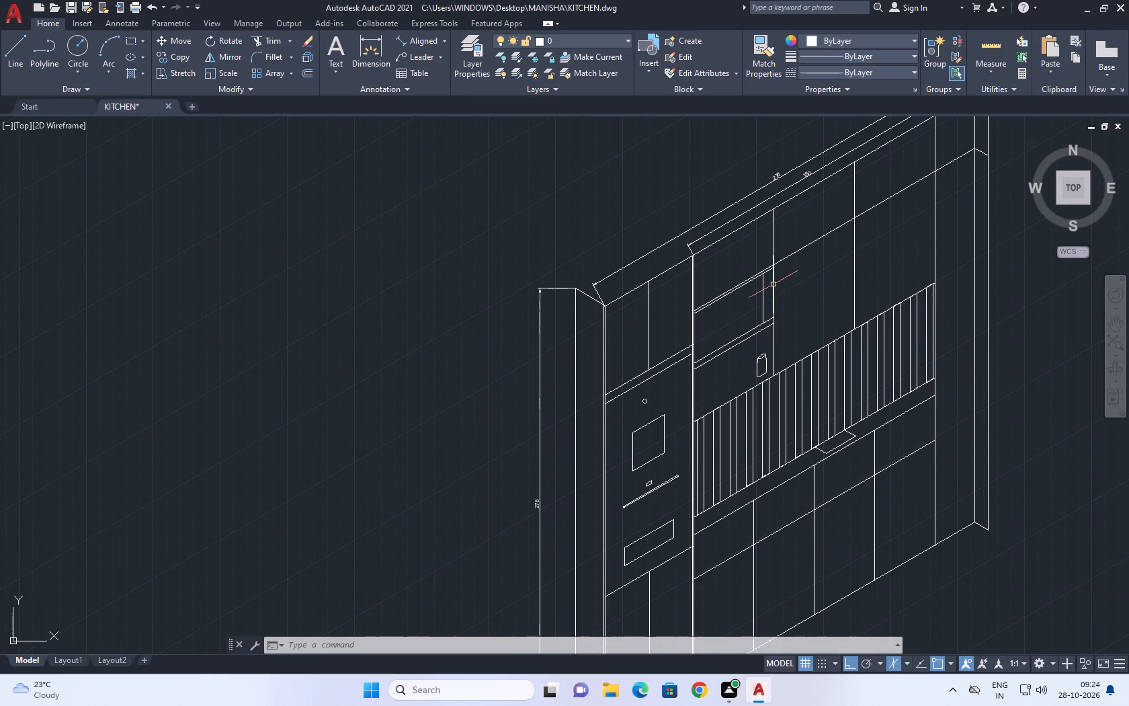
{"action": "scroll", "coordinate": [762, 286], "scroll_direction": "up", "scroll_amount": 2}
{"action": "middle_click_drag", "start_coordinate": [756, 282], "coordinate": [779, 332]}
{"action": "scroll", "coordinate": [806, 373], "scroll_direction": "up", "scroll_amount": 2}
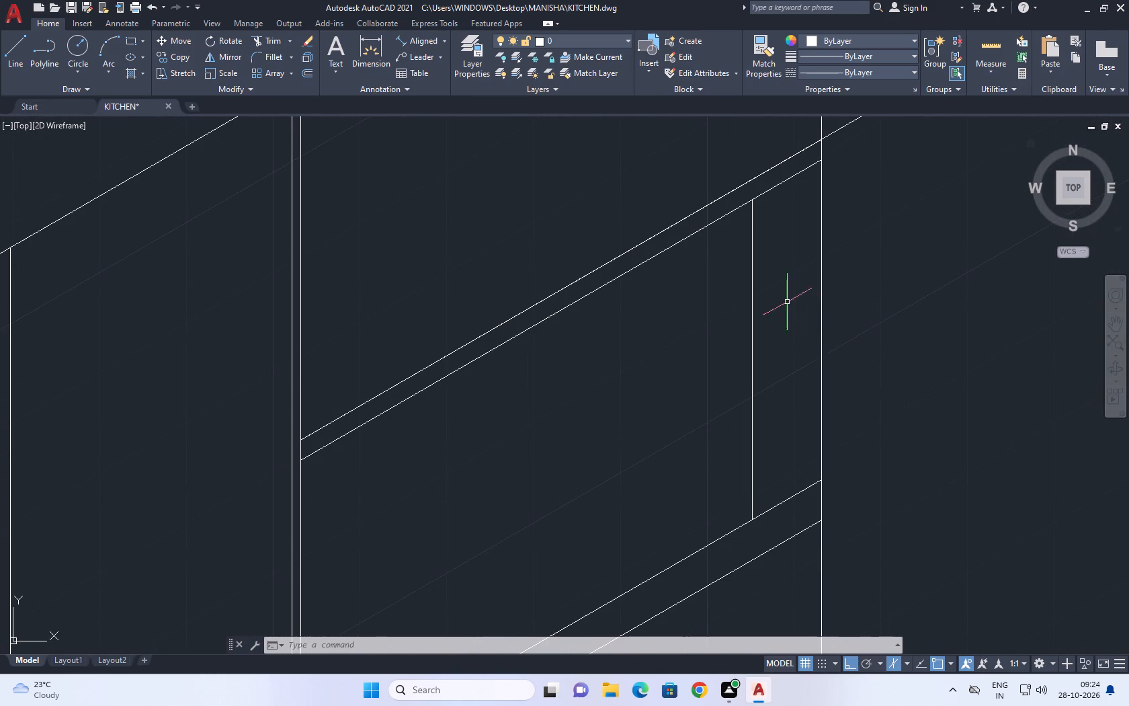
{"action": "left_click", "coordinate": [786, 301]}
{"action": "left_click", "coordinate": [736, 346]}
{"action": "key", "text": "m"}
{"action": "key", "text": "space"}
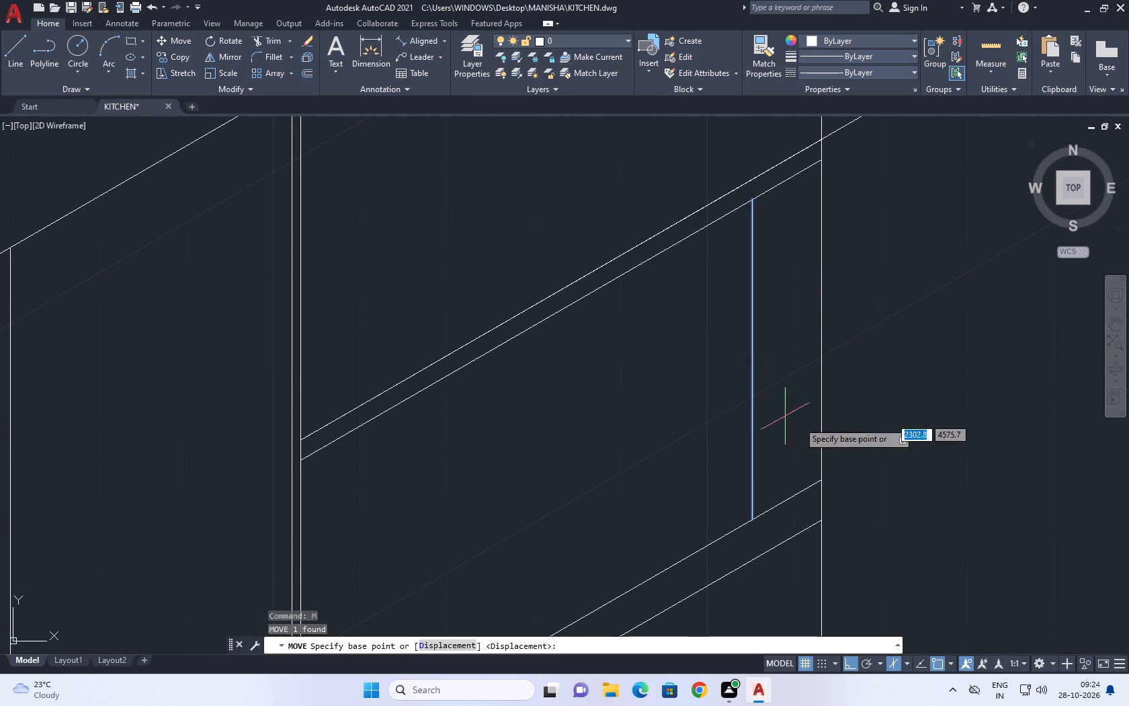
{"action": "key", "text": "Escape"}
Copy the vertical divider beside the container 2 cm along the isometric axis, toward the tall unit.
{"action": "left_click", "coordinate": [823, 436]}
{"action": "scroll", "coordinate": [831, 428], "scroll_direction": "down", "scroll_amount": 2}
{"action": "key", "text": "c"}
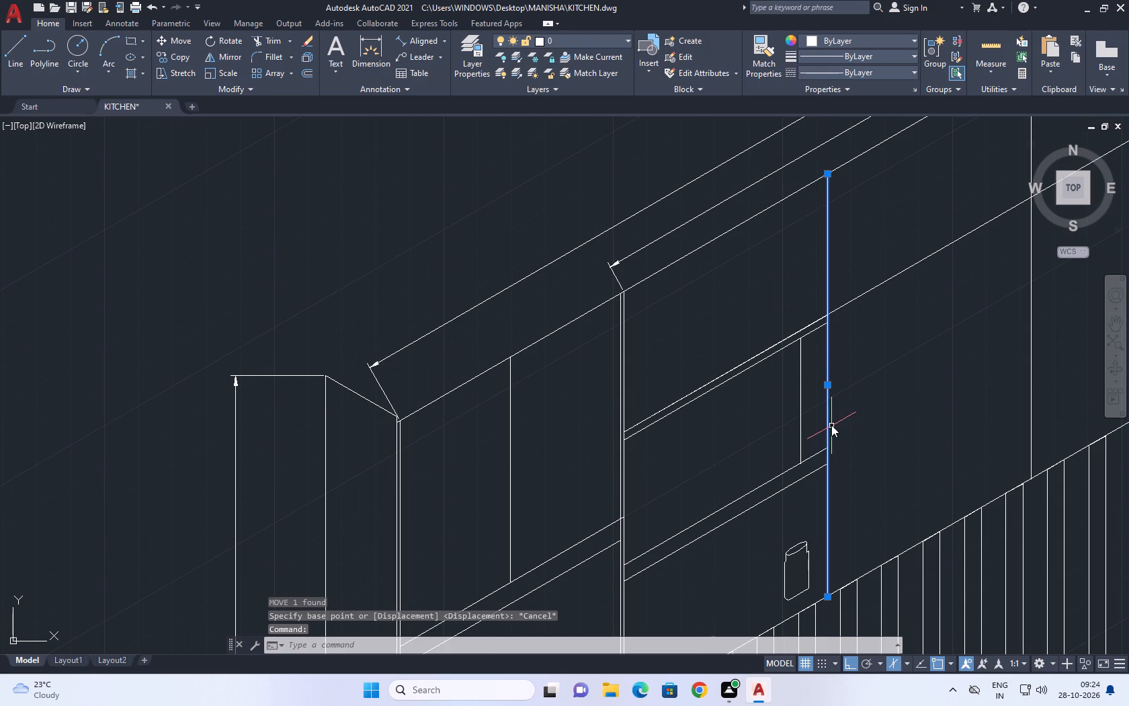
{"action": "key", "text": "o"}
{"action": "key", "text": "space"}
{"action": "left_click", "coordinate": [832, 415]}
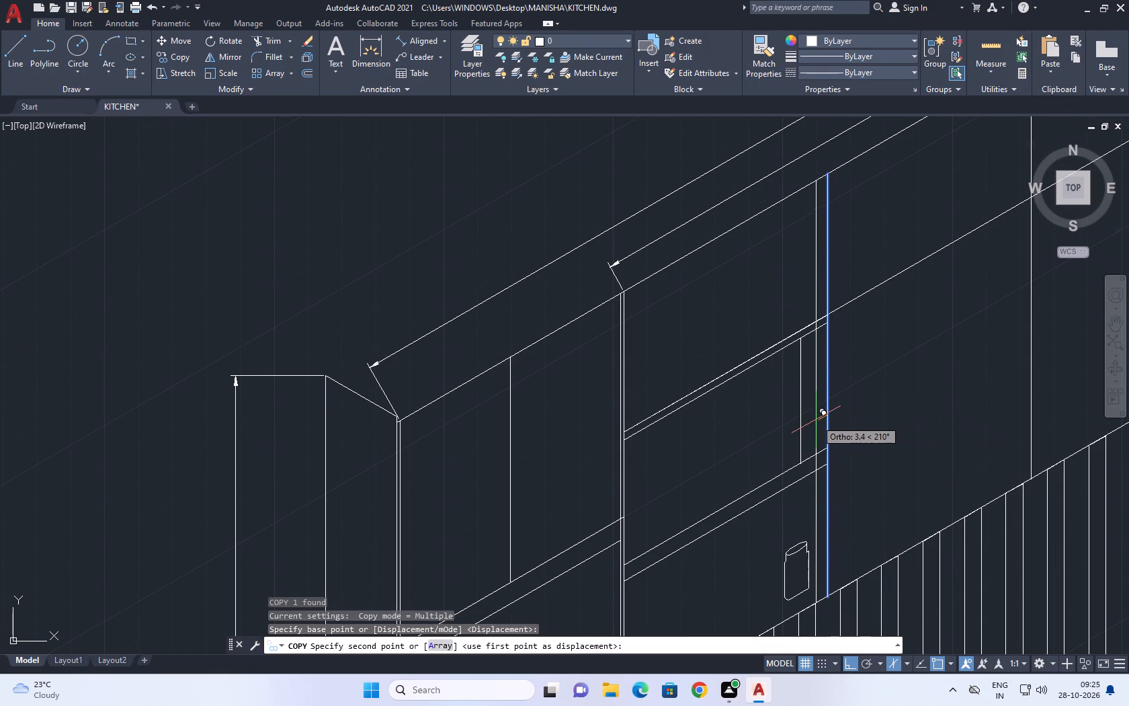
{"action": "scroll", "coordinate": [816, 420], "scroll_direction": "up", "scroll_amount": 2}
{"action": "type", "text": "2"}
{"action": "key", "text": "space"}
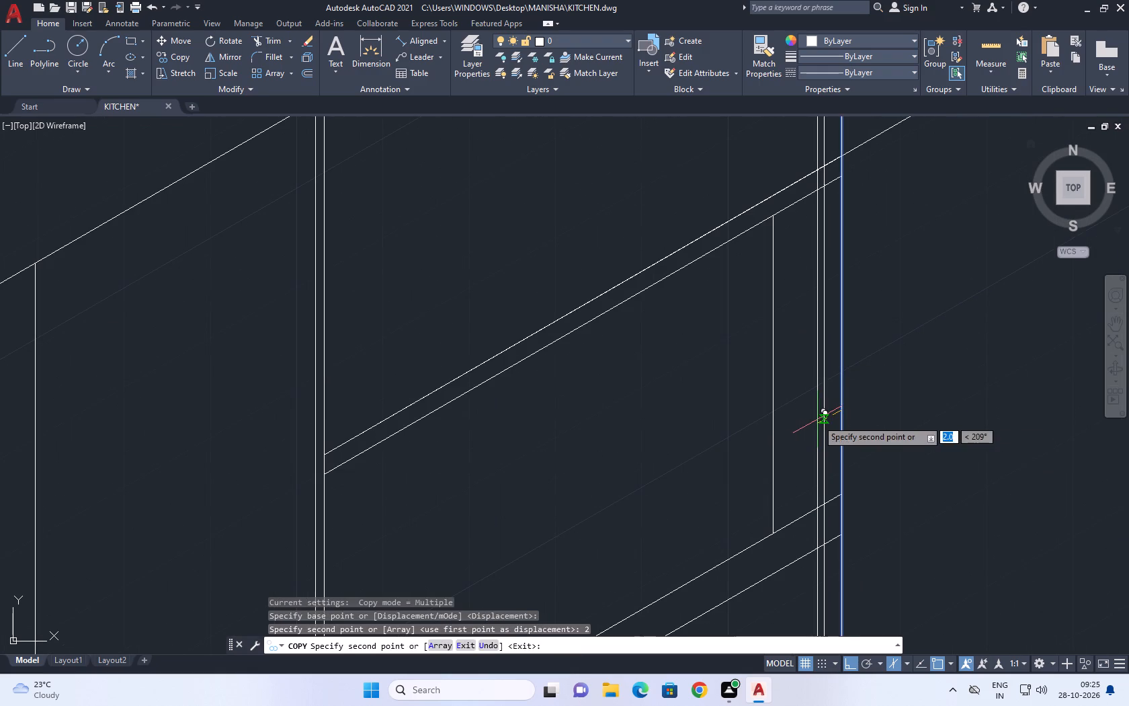
{"action": "key", "text": "Escape"}
{"action": "left_click_drag", "start_coordinate": [802, 336], "coordinate": [794, 341]}
{"action": "left_click", "coordinate": [726, 397]}
{"action": "key", "text": "Escape"}
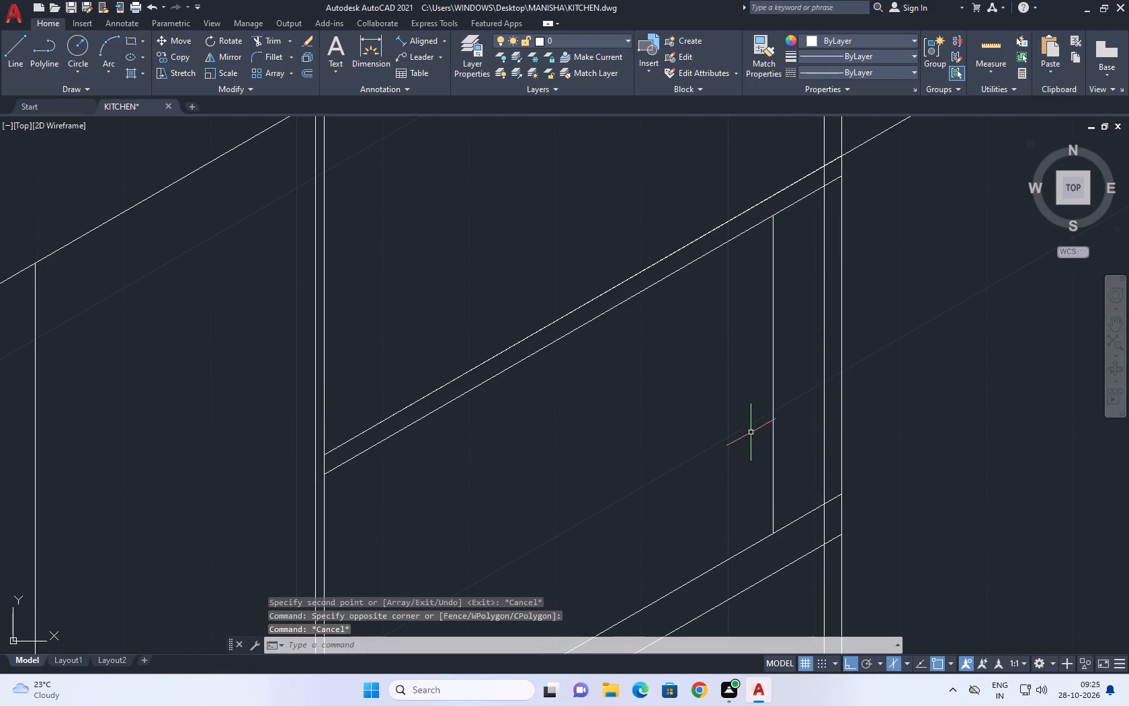
Trim the copied divider line and the overlapping line ends where they cross the cabinet's double top and shelf lines.
{"action": "middle_click_drag", "start_coordinate": [808, 305], "coordinate": [765, 395]}
{"action": "key", "text": "t"}
{"action": "key", "text": "r"}
{"action": "key", "text": "space"}
{"action": "scroll", "coordinate": [765, 276], "scroll_direction": "up", "scroll_amount": 2}
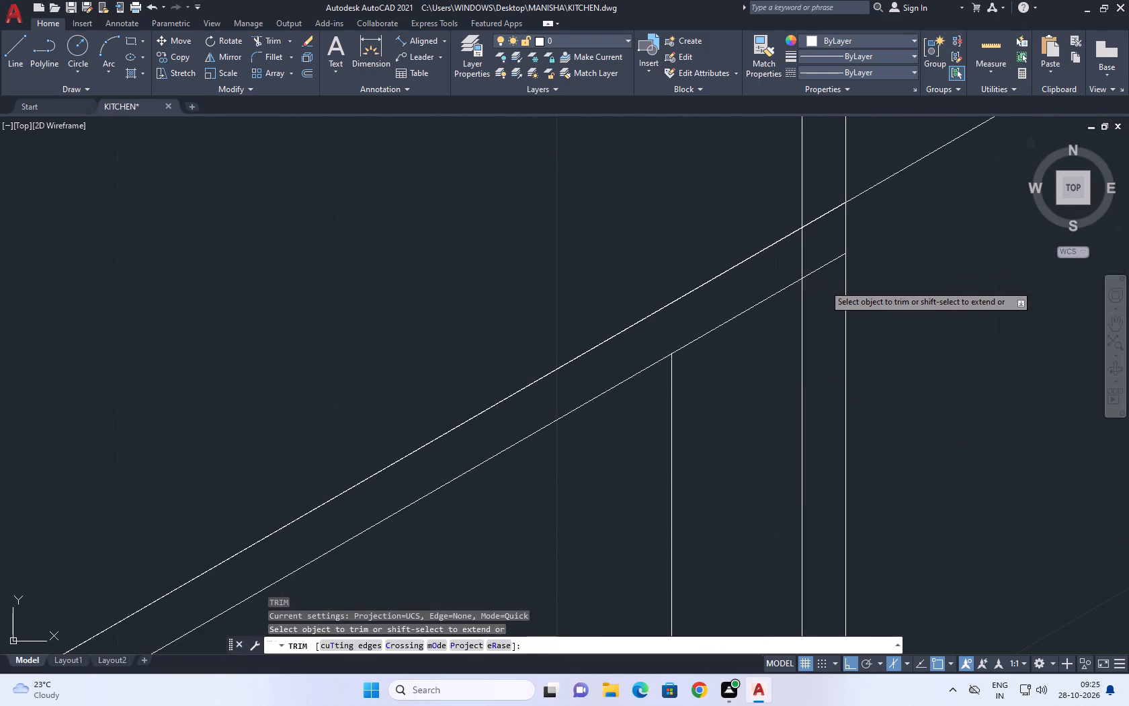
{"action": "left_click", "coordinate": [824, 284]}
{"action": "left_click", "coordinate": [794, 260]}
{"action": "scroll", "coordinate": [829, 233], "scroll_direction": "down", "scroll_amount": 4}
{"action": "scroll", "coordinate": [803, 391], "scroll_direction": "up", "scroll_amount": 2}
{"action": "scroll", "coordinate": [845, 342], "scroll_direction": "up", "scroll_amount": 2}
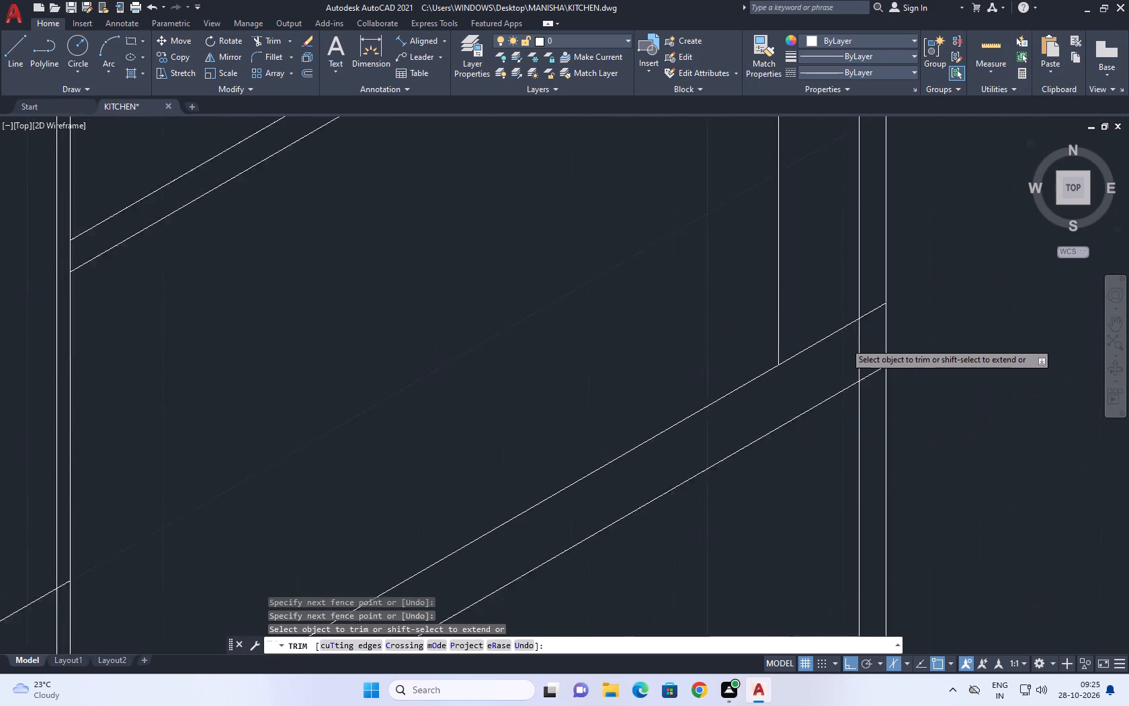
{"action": "scroll", "coordinate": [853, 336], "scroll_direction": "up", "scroll_amount": 1}
{"action": "left_click", "coordinate": [901, 258]}
{"action": "left_click", "coordinate": [866, 377]}
{"action": "key", "text": "Escape"}
{"action": "scroll", "coordinate": [823, 338], "scroll_direction": "down", "scroll_amount": 5}
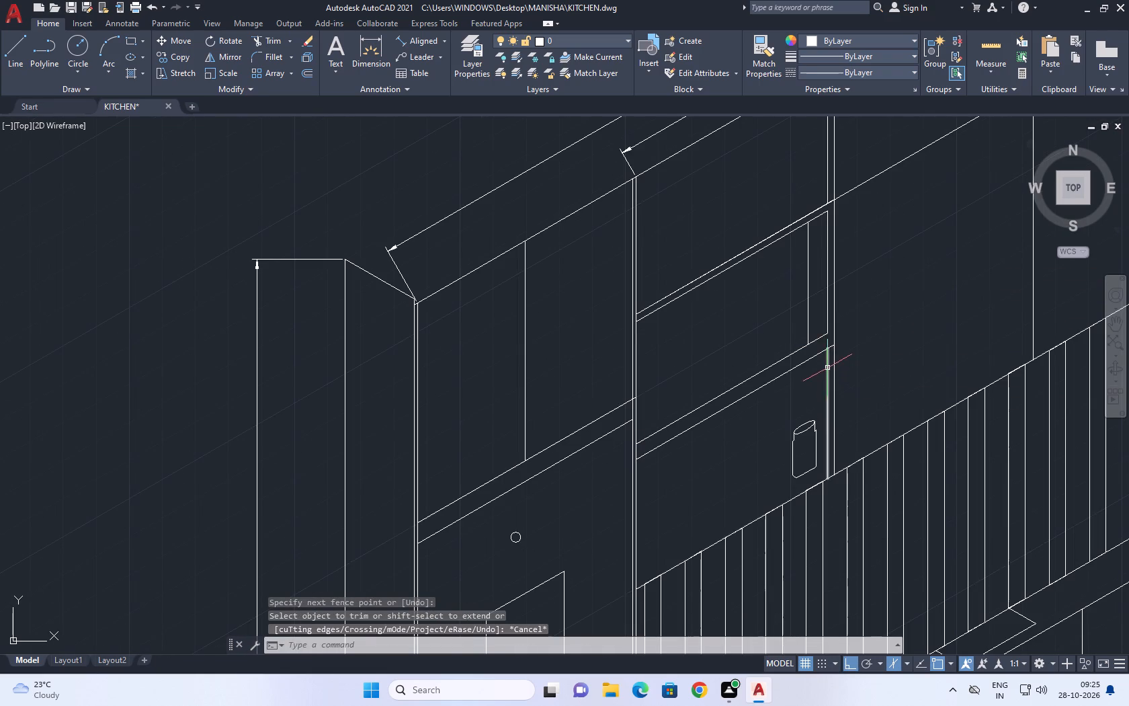
Delete the leftover upper segment of the copied divider line above the open cabinet's top.
{"action": "scroll", "coordinate": [827, 366], "scroll_direction": "down", "scroll_amount": 2}
{"action": "scroll", "coordinate": [833, 366], "scroll_direction": "up", "scroll_amount": 1}
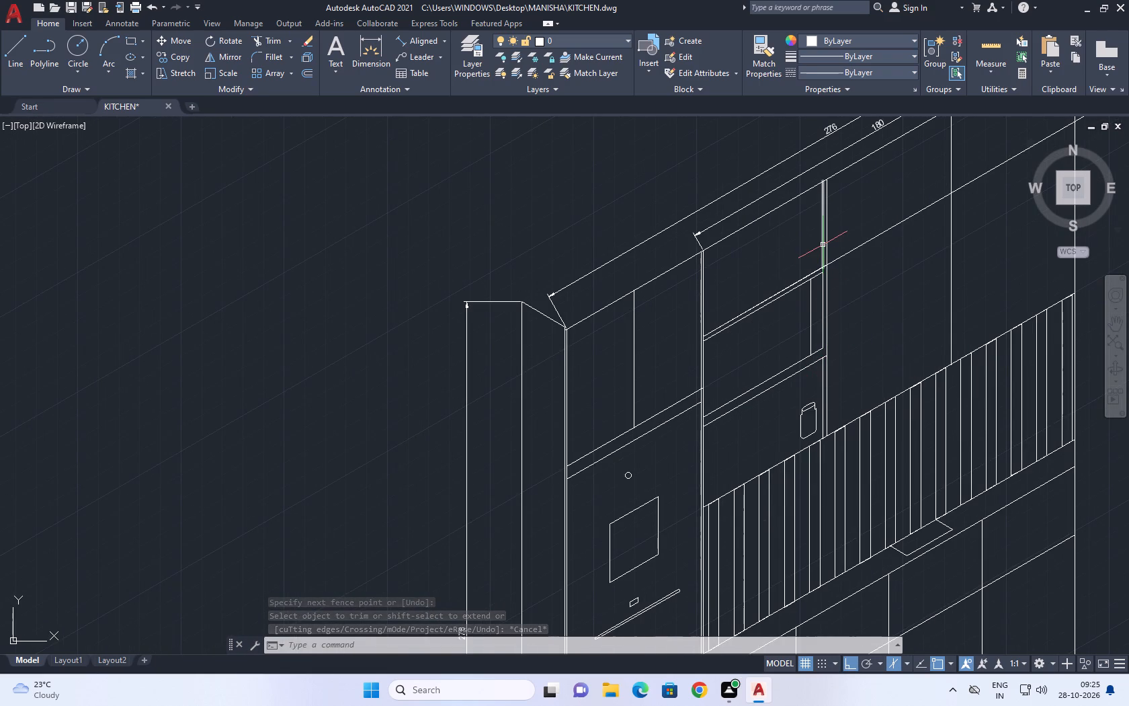
{"action": "left_click", "coordinate": [823, 243]}
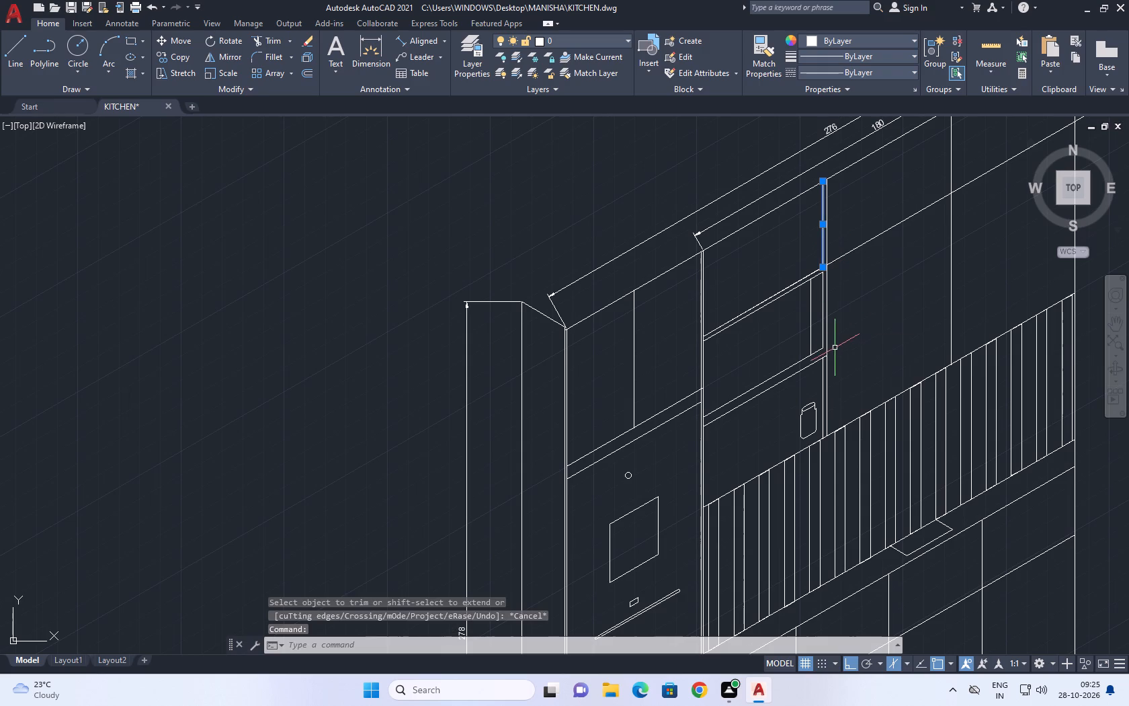
{"action": "key", "text": "Delete"}
Trim the end of the lower shelf line between the two vertical divider lines beside the container.
{"action": "middle_click_drag", "start_coordinate": [823, 365], "coordinate": [730, 384]}
{"action": "key", "text": "t"}
{"action": "key", "text": "r"}
{"action": "key", "text": "space"}
{"action": "scroll", "coordinate": [723, 388], "scroll_direction": "up", "scroll_amount": 3}
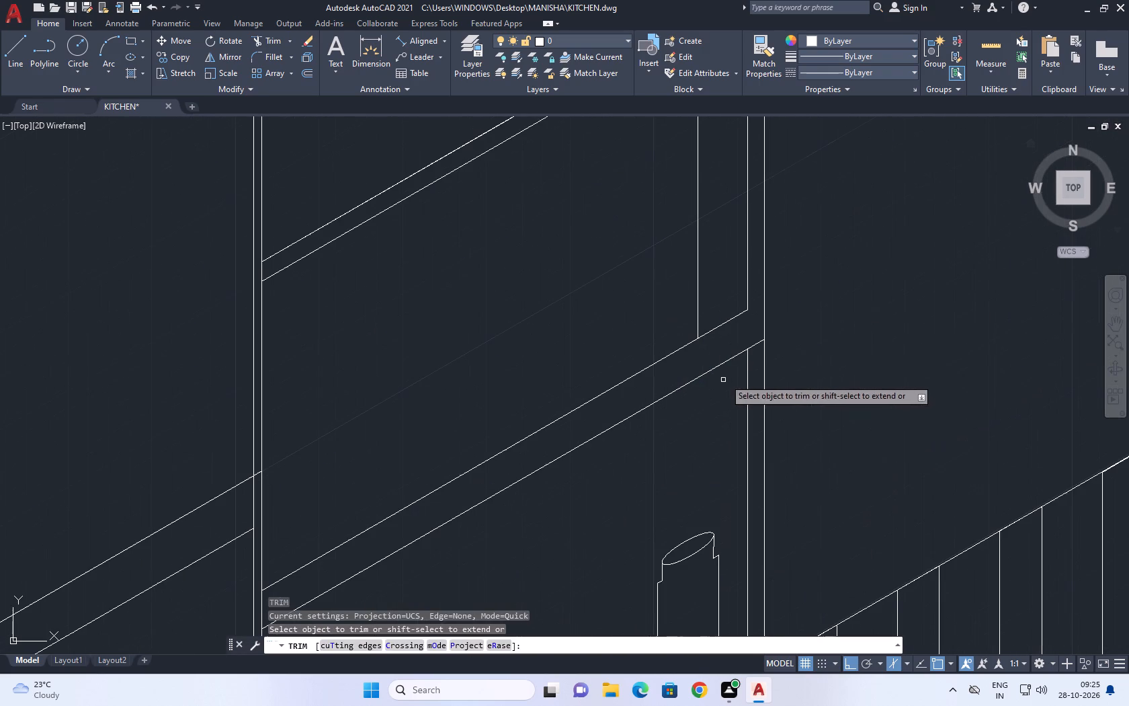
{"action": "left_click", "coordinate": [759, 342]}
{"action": "key", "text": "Escape"}
Trim the end of the tall unit's upper shelf line where it crosses the double vertical side toward the open cabinet.
{"action": "scroll", "coordinate": [753, 366], "scroll_direction": "down", "scroll_amount": 1}
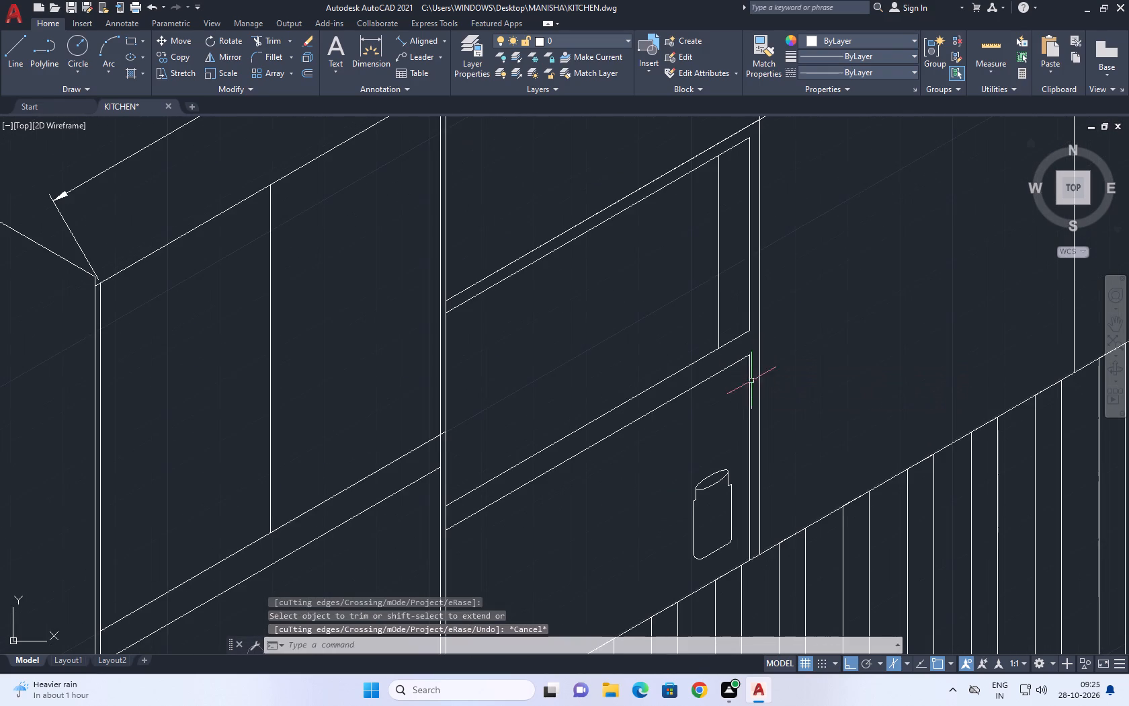
{"action": "middle_click_drag", "start_coordinate": [751, 395], "coordinate": [752, 408]}
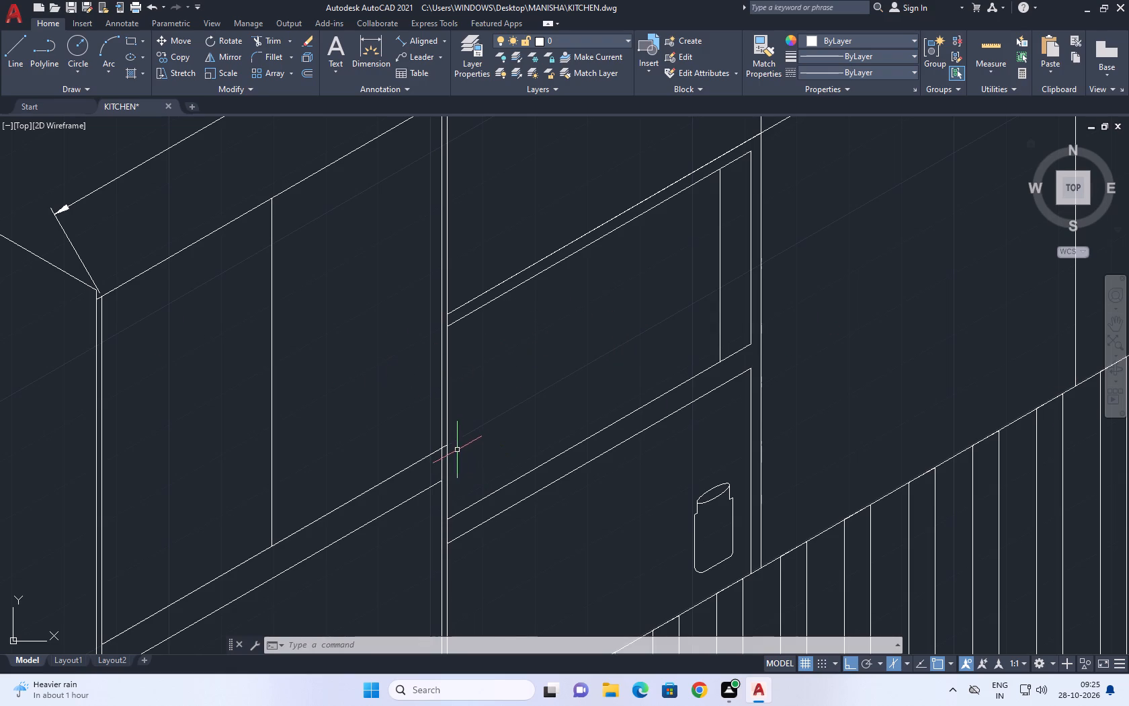
{"action": "left_click", "coordinate": [267, 38]}
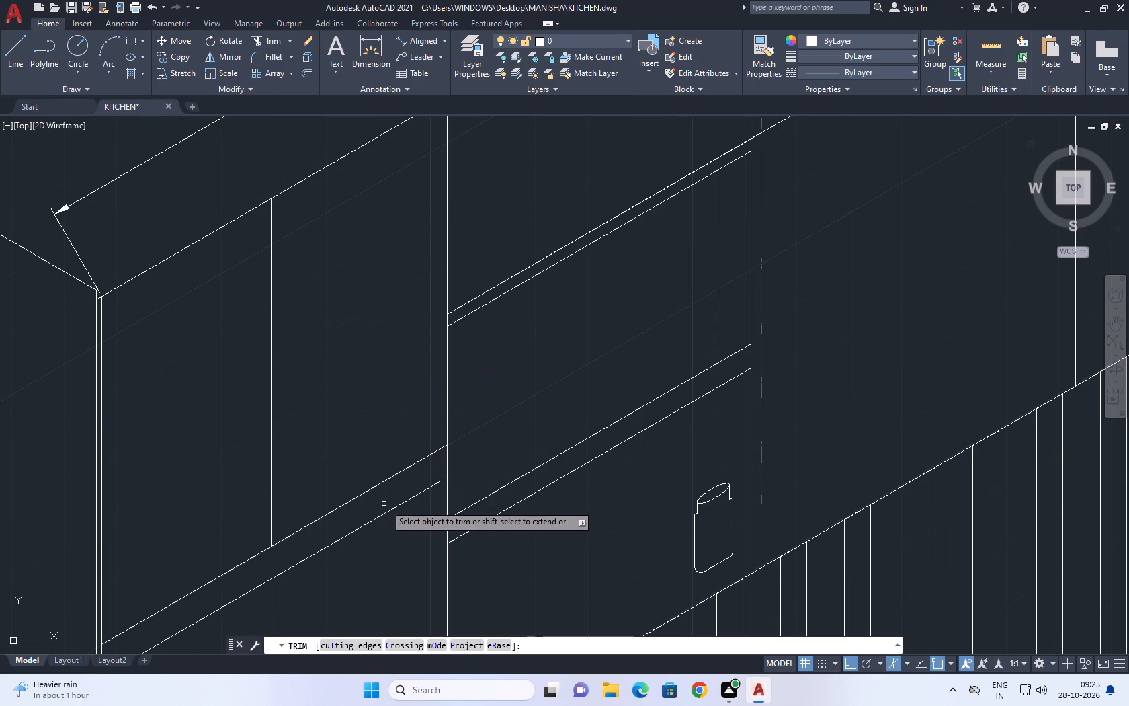
{"action": "scroll", "coordinate": [452, 489], "scroll_direction": "up", "scroll_amount": 2}
{"action": "scroll", "coordinate": [435, 393], "scroll_direction": "up", "scroll_amount": 1}
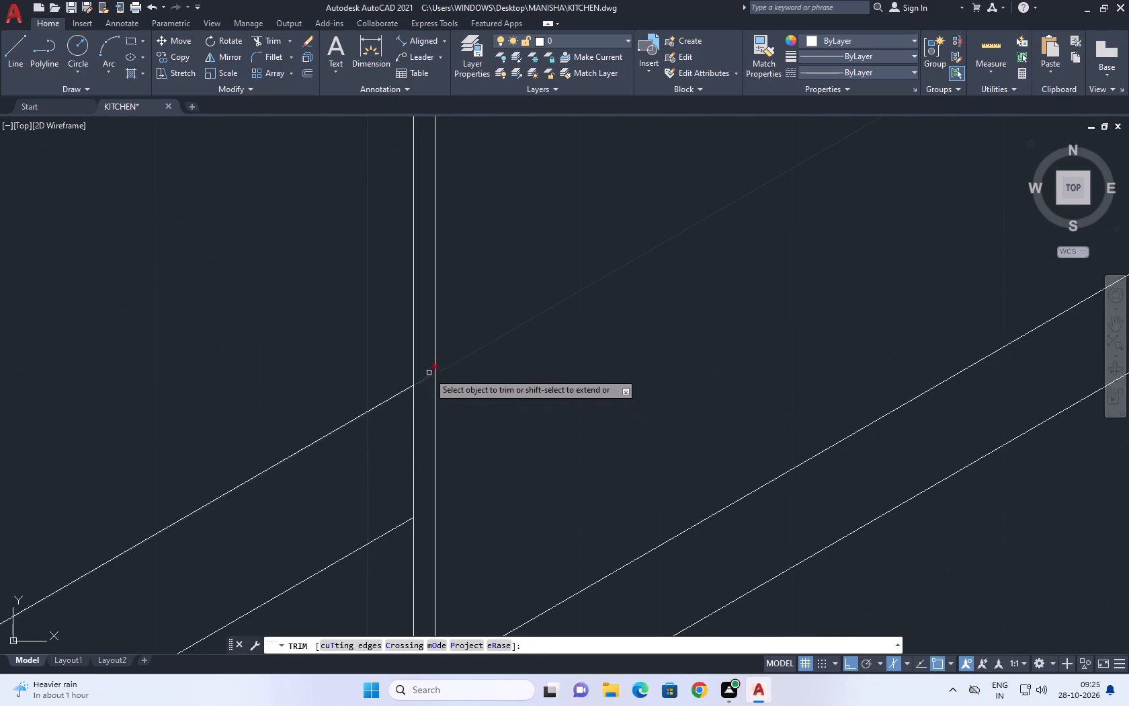
{"action": "left_click", "coordinate": [427, 373]}
{"action": "left_click", "coordinate": [426, 381]}
{"action": "right_click", "coordinate": [515, 383]}
{"action": "left_click", "coordinate": [563, 405]}
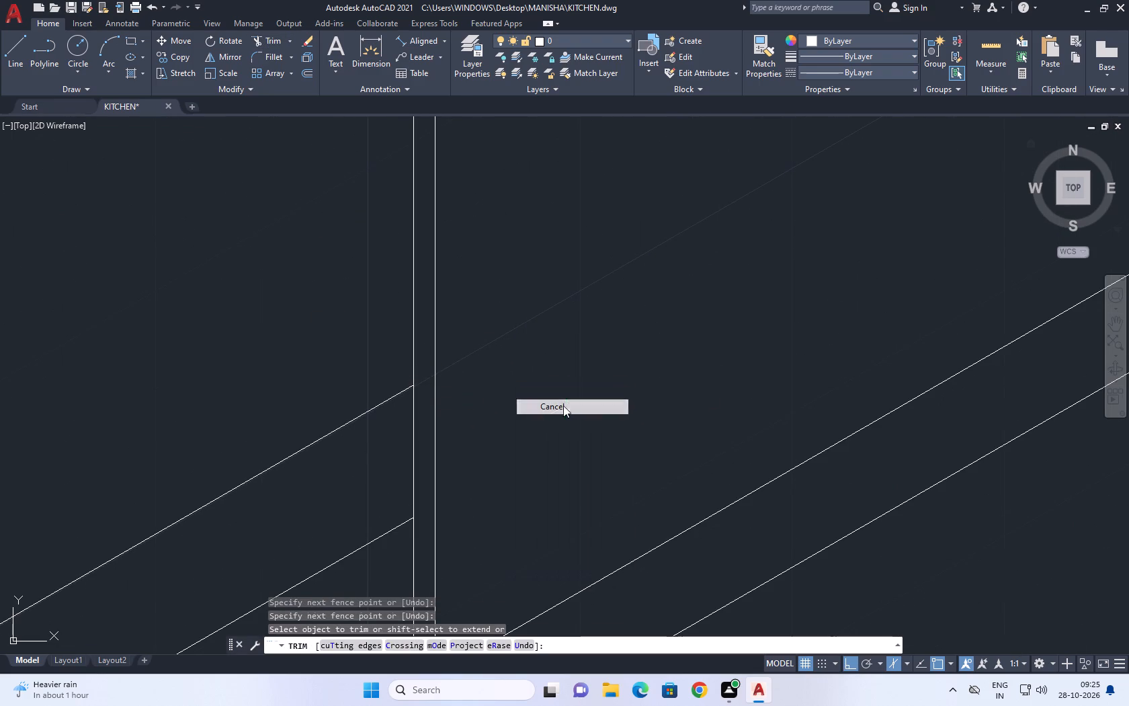
Copy the open cabinet's vertical side line next to the tall unit 5 cm along the 30° isometric axis, toward the container.
{"action": "scroll", "coordinate": [569, 403], "scroll_direction": "down", "scroll_amount": 3}
{"action": "middle_click_drag", "start_coordinate": [584, 393], "coordinate": [535, 434]}
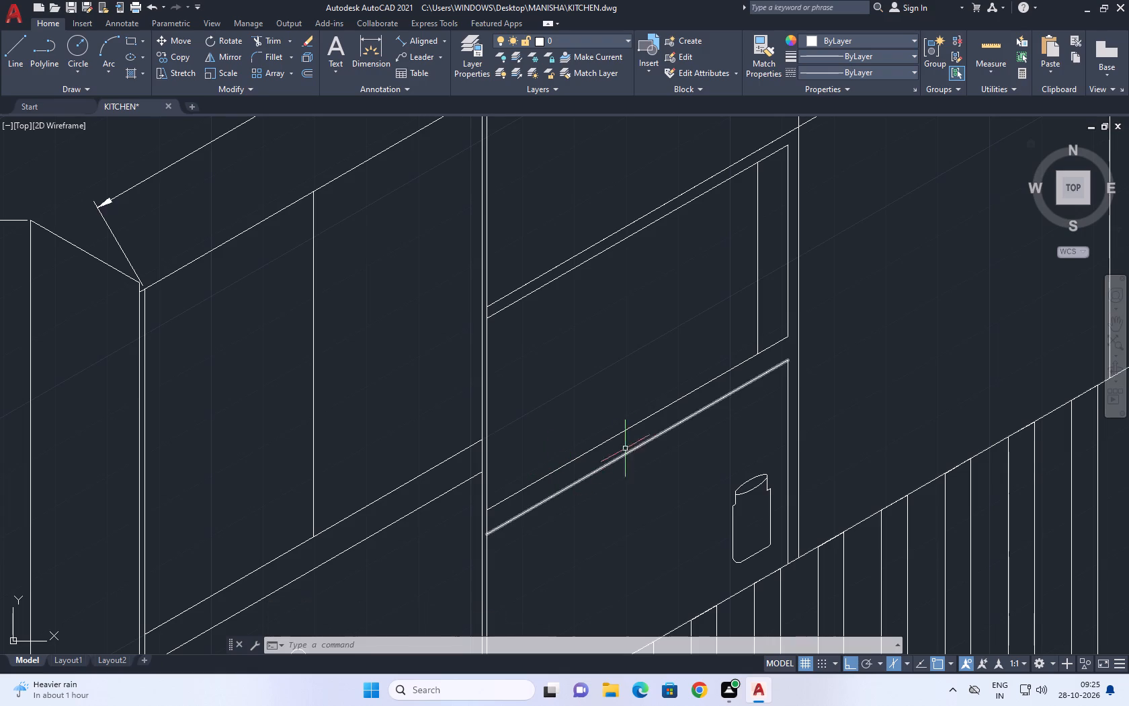
{"action": "scroll", "coordinate": [547, 412], "scroll_direction": "down", "scroll_amount": 2}
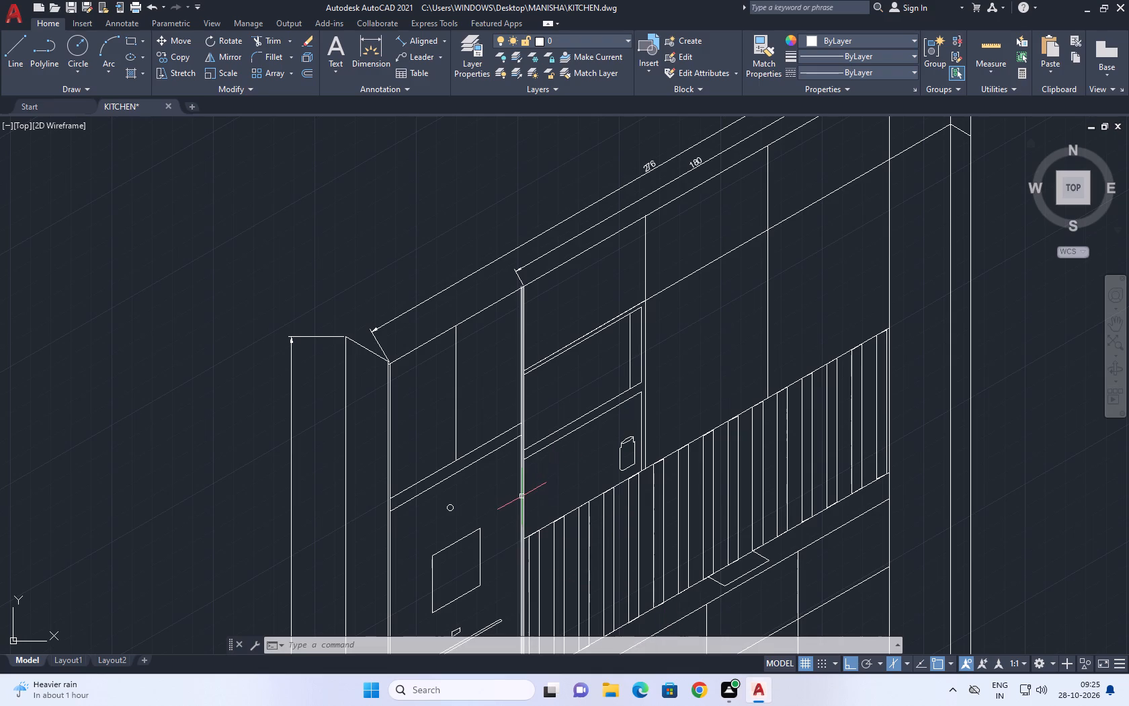
{"action": "left_click", "coordinate": [524, 495]}
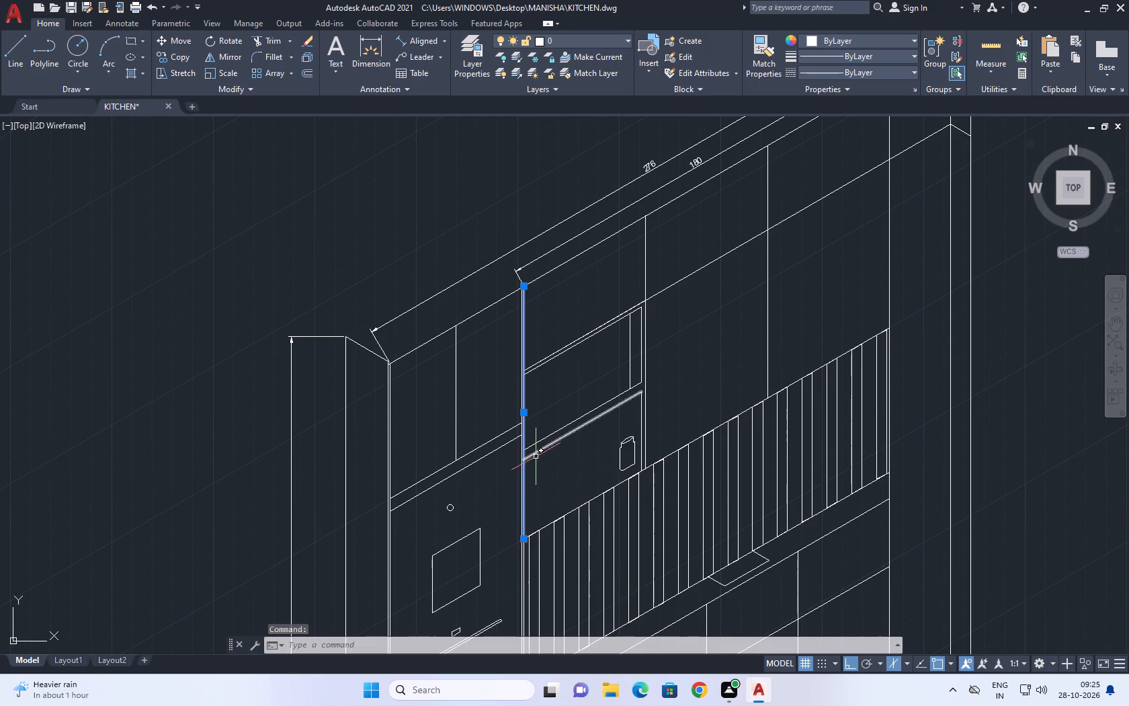
{"action": "type", "text": "CO"}
{"action": "key", "text": "space"}
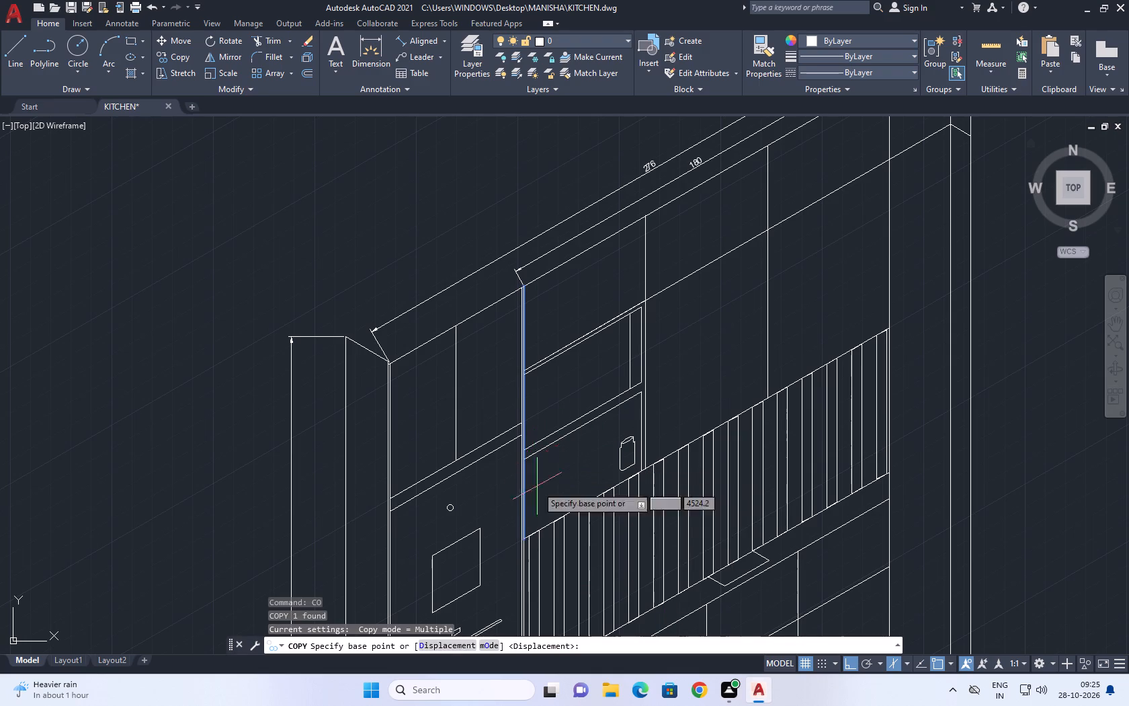
{"action": "scroll", "coordinate": [538, 487], "scroll_direction": "up", "scroll_amount": 1}
{"action": "left_click", "coordinate": [545, 495]}
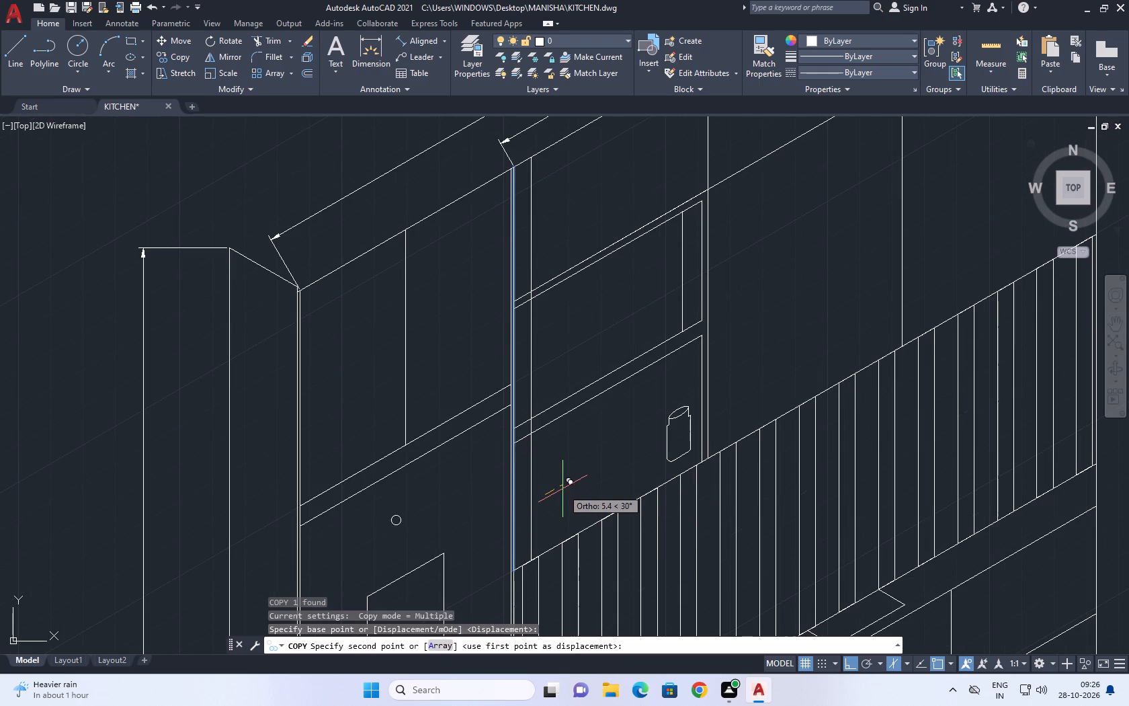
{"action": "type", "text": "10"}
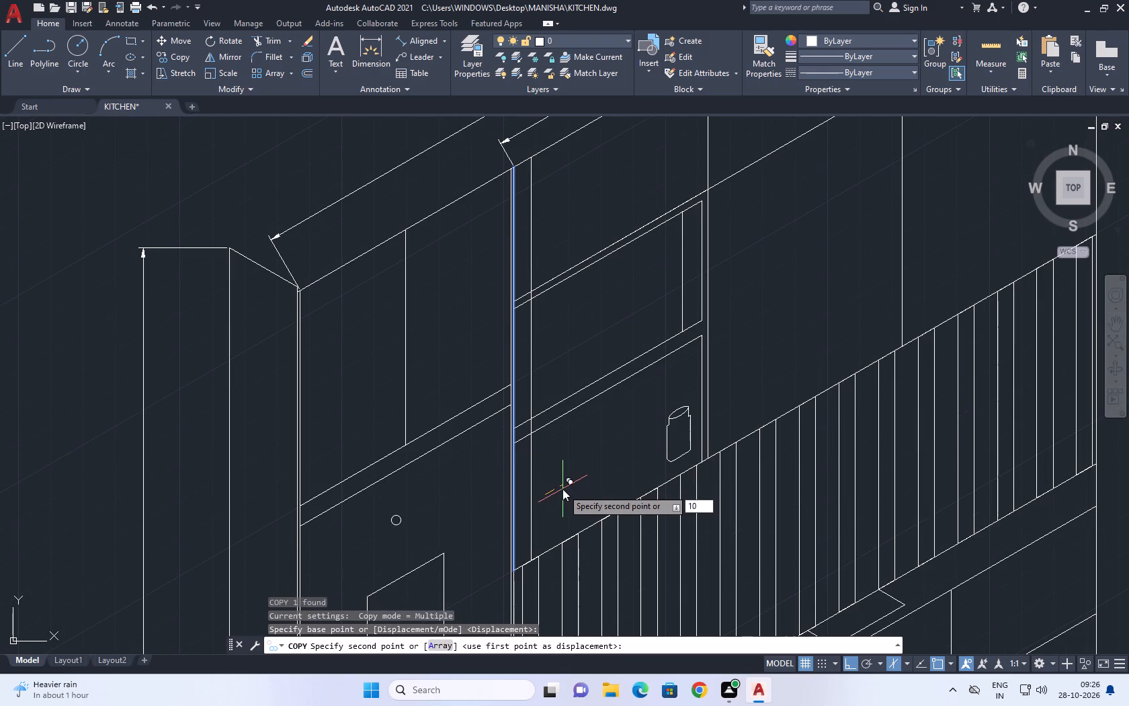
{"action": "key", "text": "BackSpace"}
{"action": "key", "text": "BackSpace"}
{"action": "key", "text": "5"}
{"action": "key", "text": "Return"}
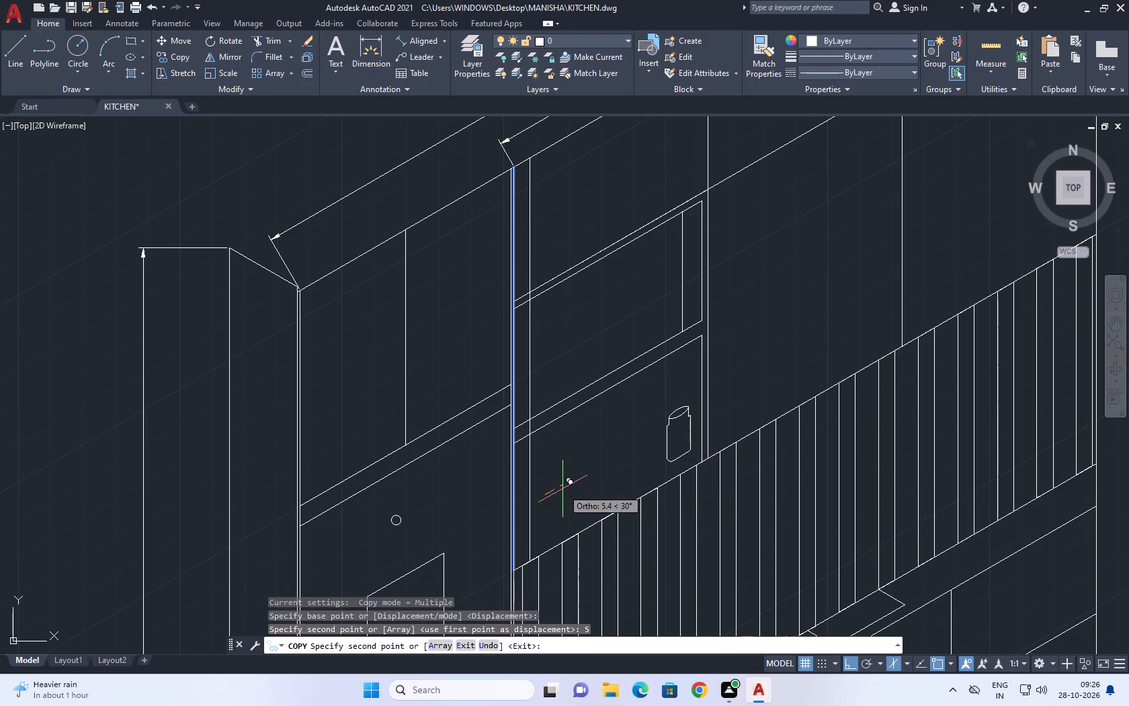
{"action": "right_click", "coordinate": [752, 377]}
{"action": "left_click", "coordinate": [790, 402]}
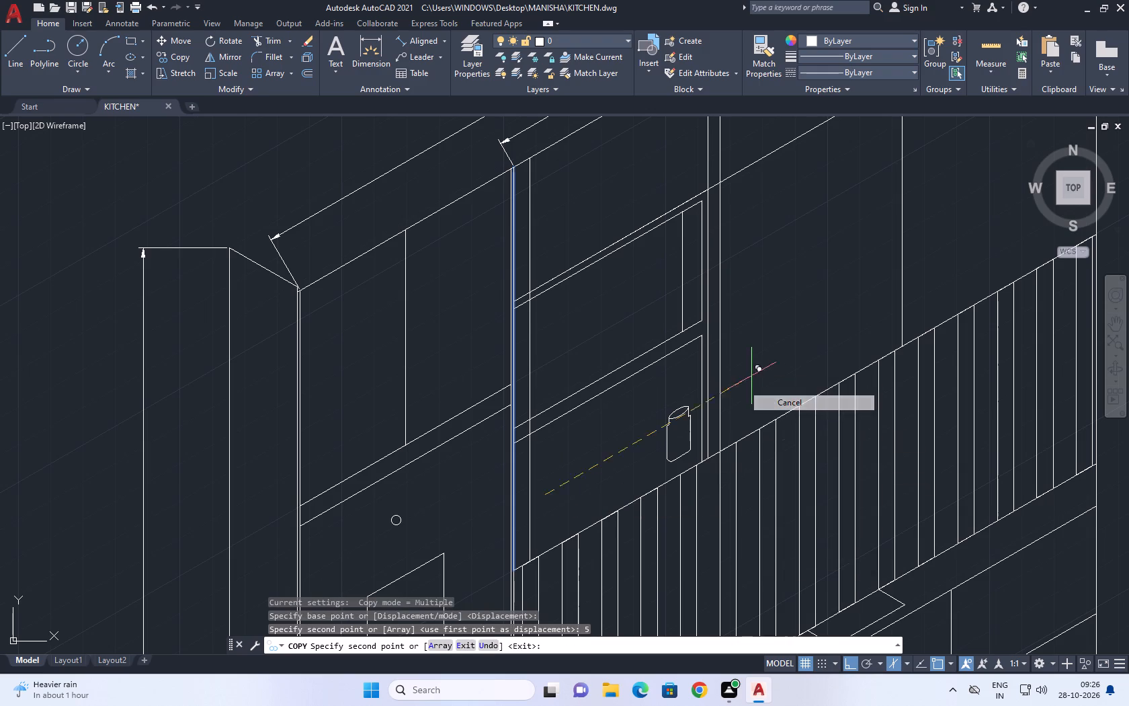
Move the copied vertical line slightly along the isometric axis, closer to the open cabinet's side next to the tall unit.
{"action": "middle_click_drag", "start_coordinate": [522, 354], "coordinate": [535, 380]}
{"action": "left_click", "coordinate": [543, 377]}
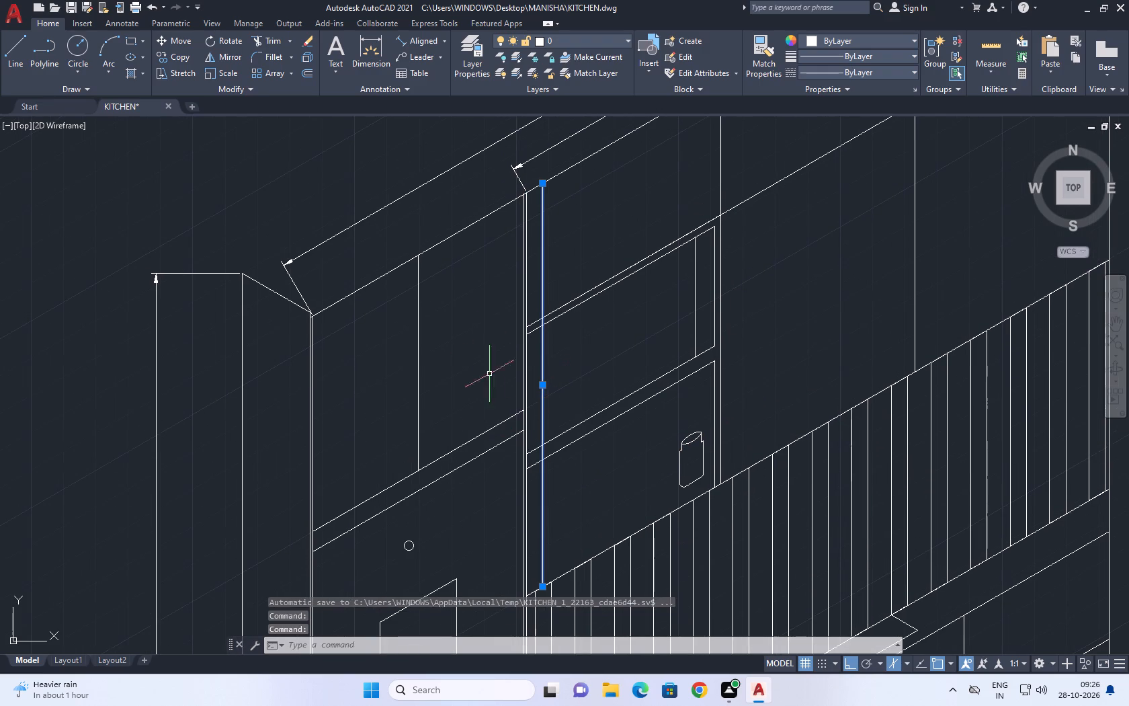
{"action": "left_click", "coordinate": [181, 38]}
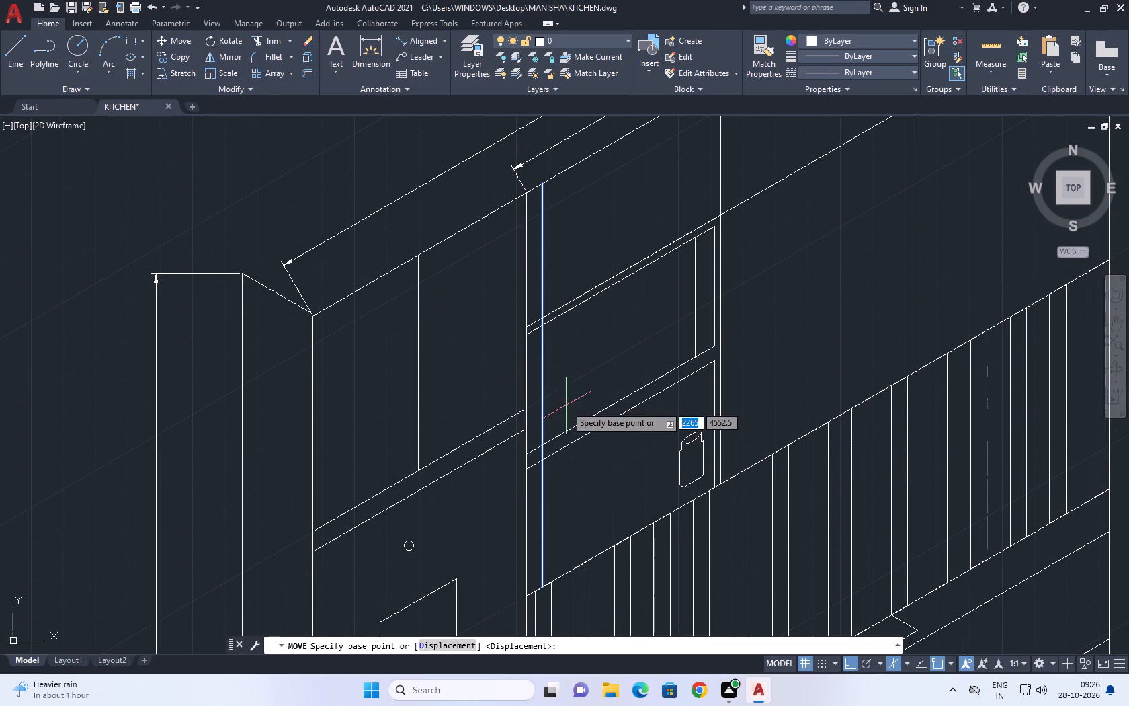
{"action": "scroll", "coordinate": [566, 405], "scroll_direction": "up", "scroll_amount": 2}
{"action": "left_click", "coordinate": [620, 373]}
{"action": "left_click", "coordinate": [604, 377]}
{"action": "right_click", "coordinate": [603, 380]}
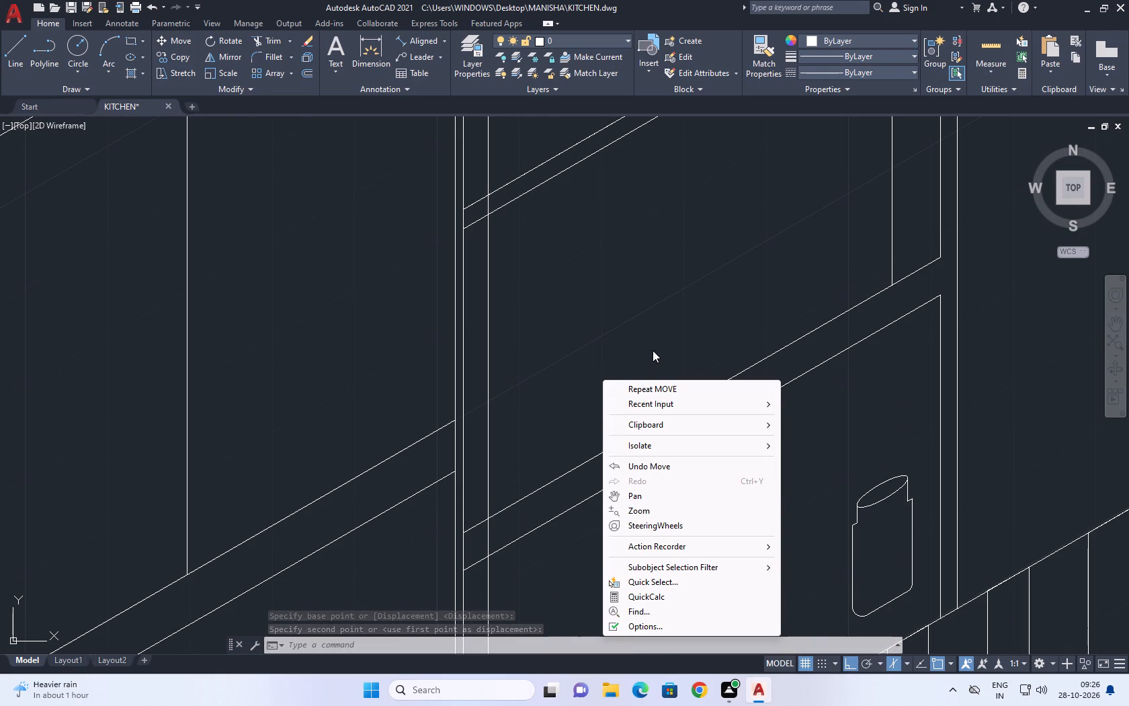
{"action": "left_click", "coordinate": [637, 323]}
{"action": "left_click", "coordinate": [614, 363]}
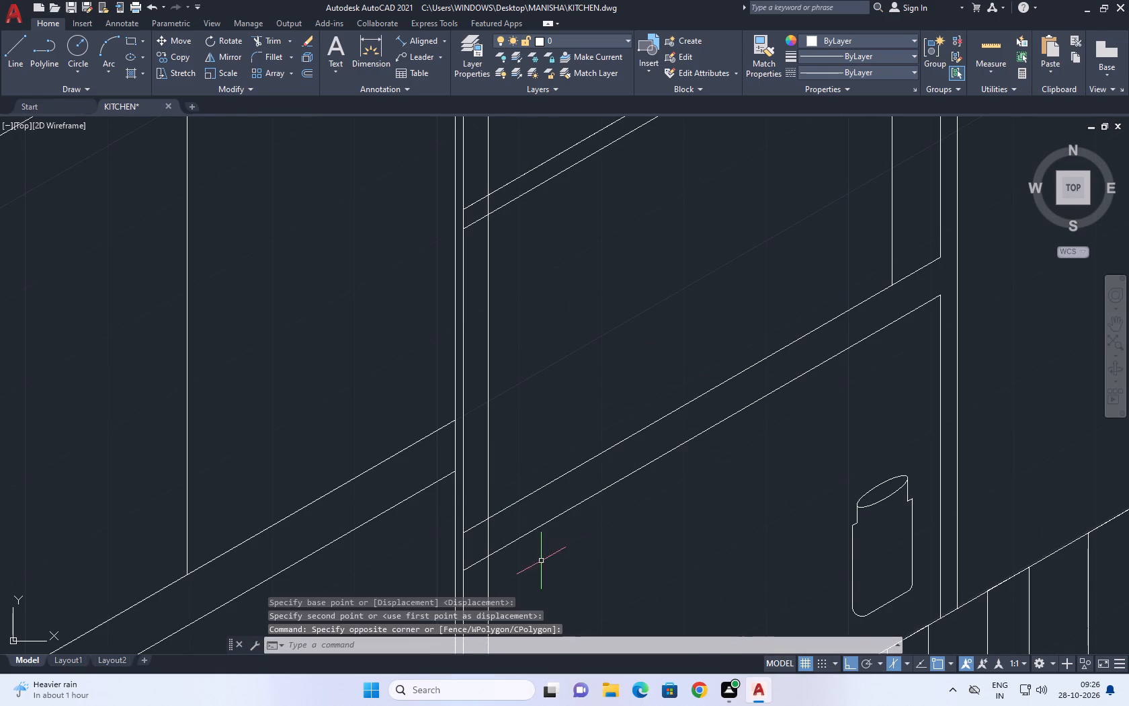
{"action": "middle_click_drag", "start_coordinate": [552, 588], "coordinate": [835, 514]}
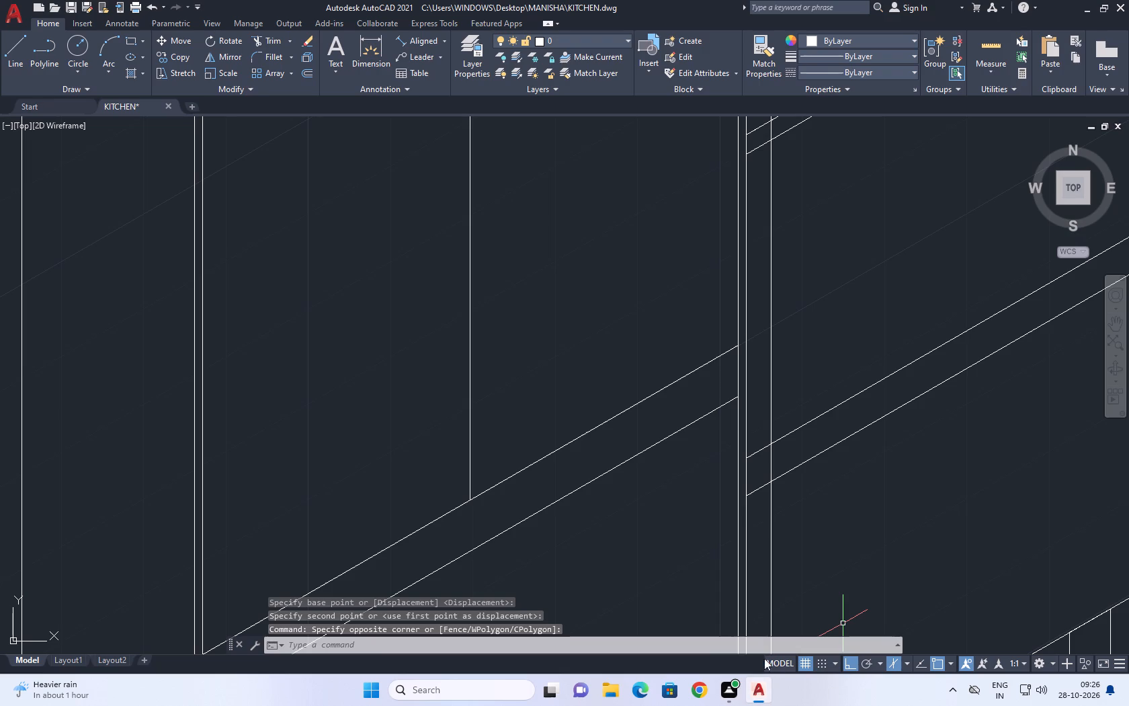
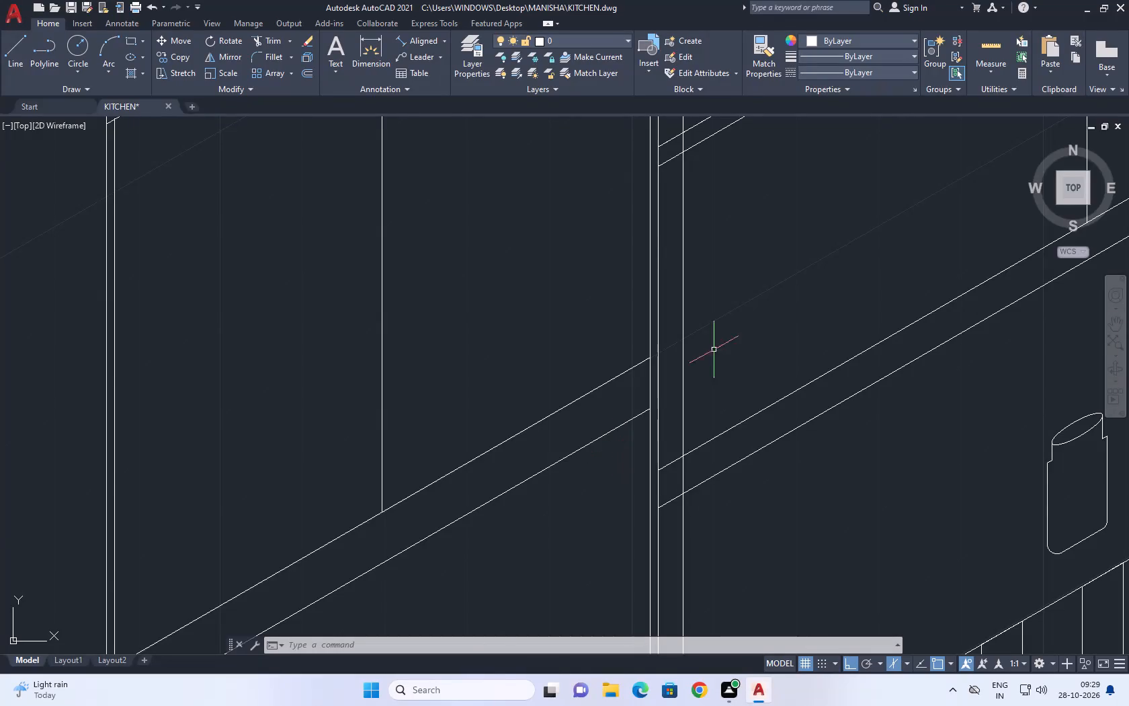
Trim the ends of the upper and lower shelf line pairs that cross the narrow vertical panel beside the tall oven unit.
{"action": "middle_click_drag", "start_coordinate": [765, 368], "coordinate": [767, 431]}
{"action": "scroll", "coordinate": [749, 417], "scroll_direction": "down", "scroll_amount": 3}
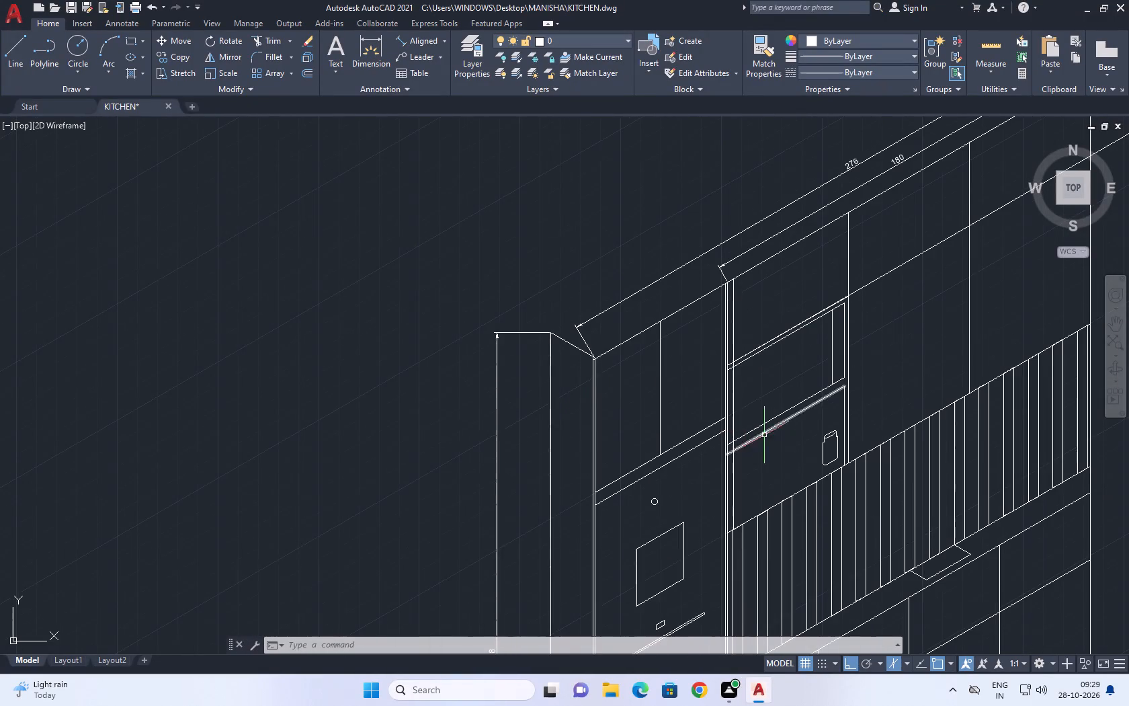
{"action": "middle_click_drag", "start_coordinate": [845, 437], "coordinate": [816, 415]}
{"action": "middle_click_drag", "start_coordinate": [702, 357], "coordinate": [705, 364]}
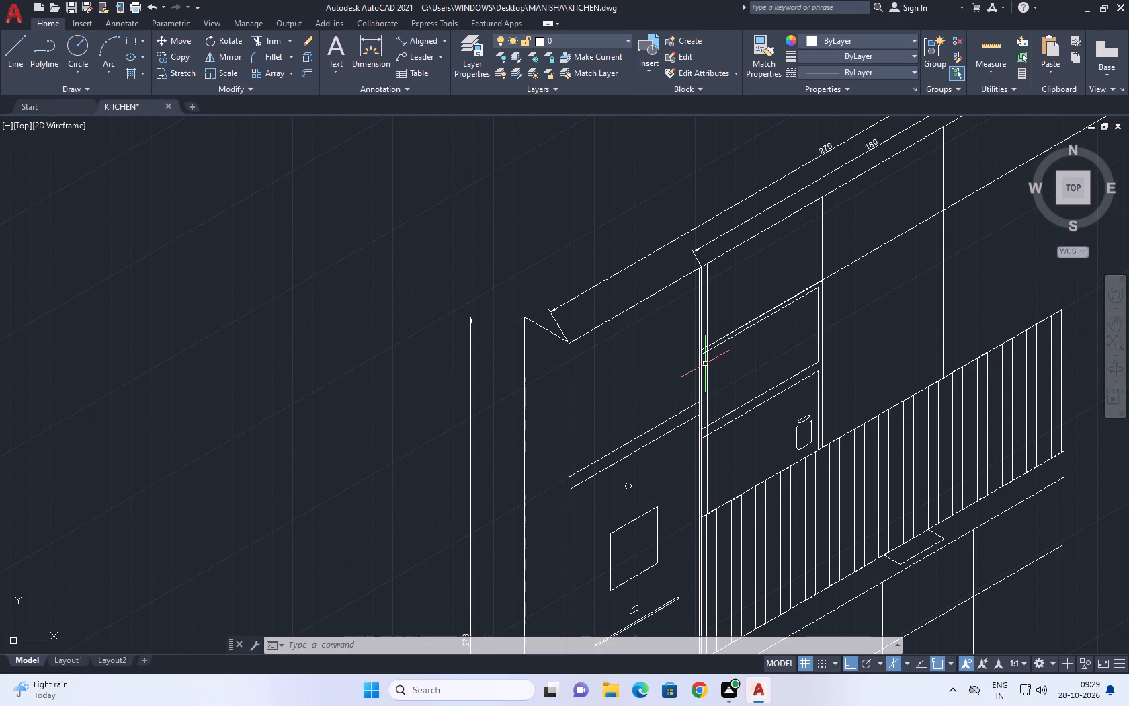
{"action": "type", "text": "TR"}
{"action": "key", "text": "space"}
{"action": "scroll", "coordinate": [706, 376], "scroll_direction": "up", "scroll_amount": 2}
{"action": "scroll", "coordinate": [706, 316], "scroll_direction": "up", "scroll_amount": 2}
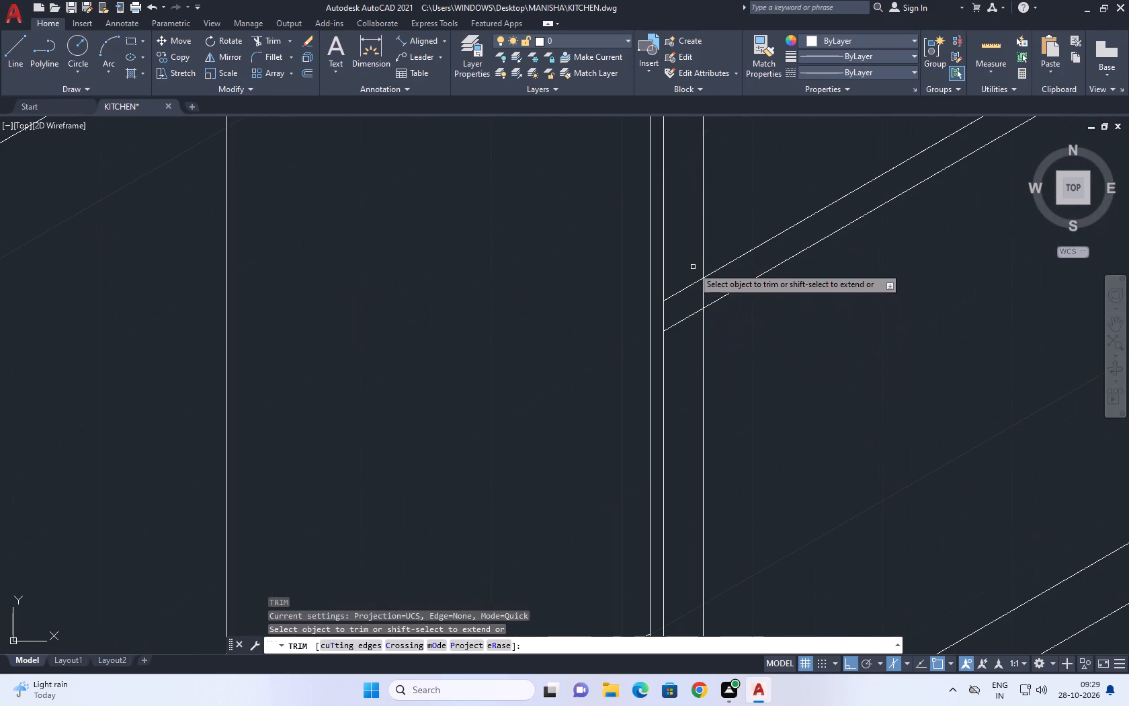
{"action": "left_click", "coordinate": [693, 266]}
{"action": "left_click", "coordinate": [685, 336]}
{"action": "scroll", "coordinate": [729, 281], "scroll_direction": "down", "scroll_amount": 4}
{"action": "scroll", "coordinate": [732, 392], "scroll_direction": "up", "scroll_amount": 3}
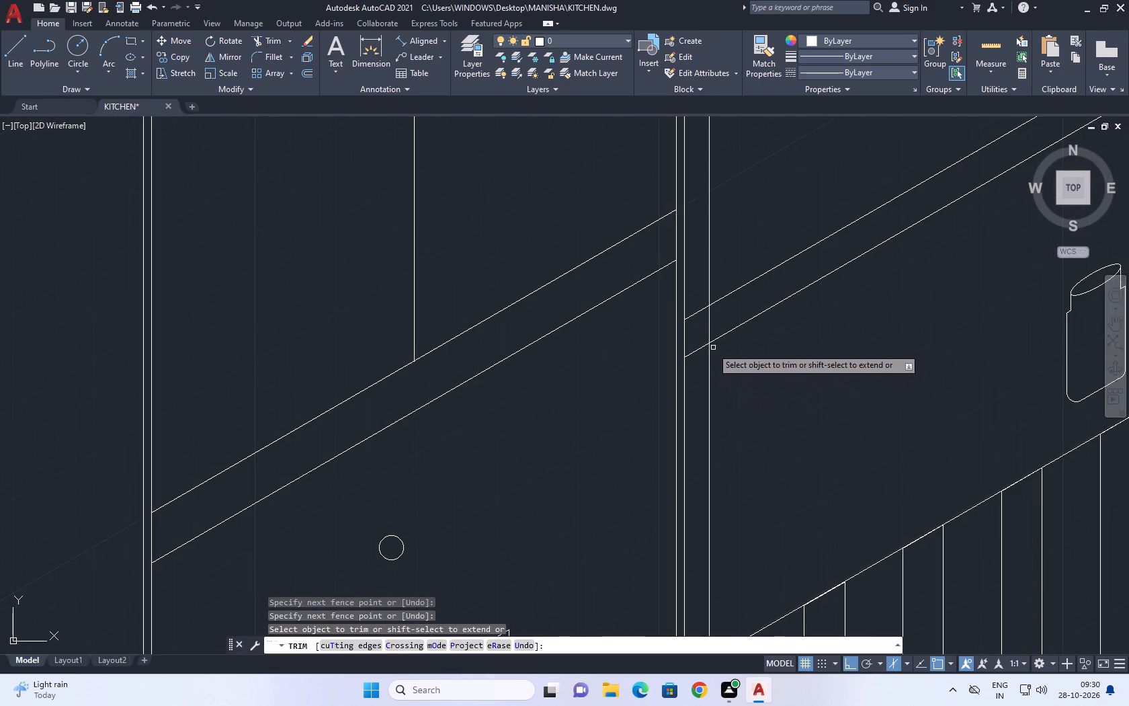
{"action": "scroll", "coordinate": [709, 346], "scroll_direction": "up", "scroll_amount": 1}
{"action": "left_click", "coordinate": [695, 282]}
{"action": "left_click", "coordinate": [687, 370]}
{"action": "right_click", "coordinate": [786, 400]}
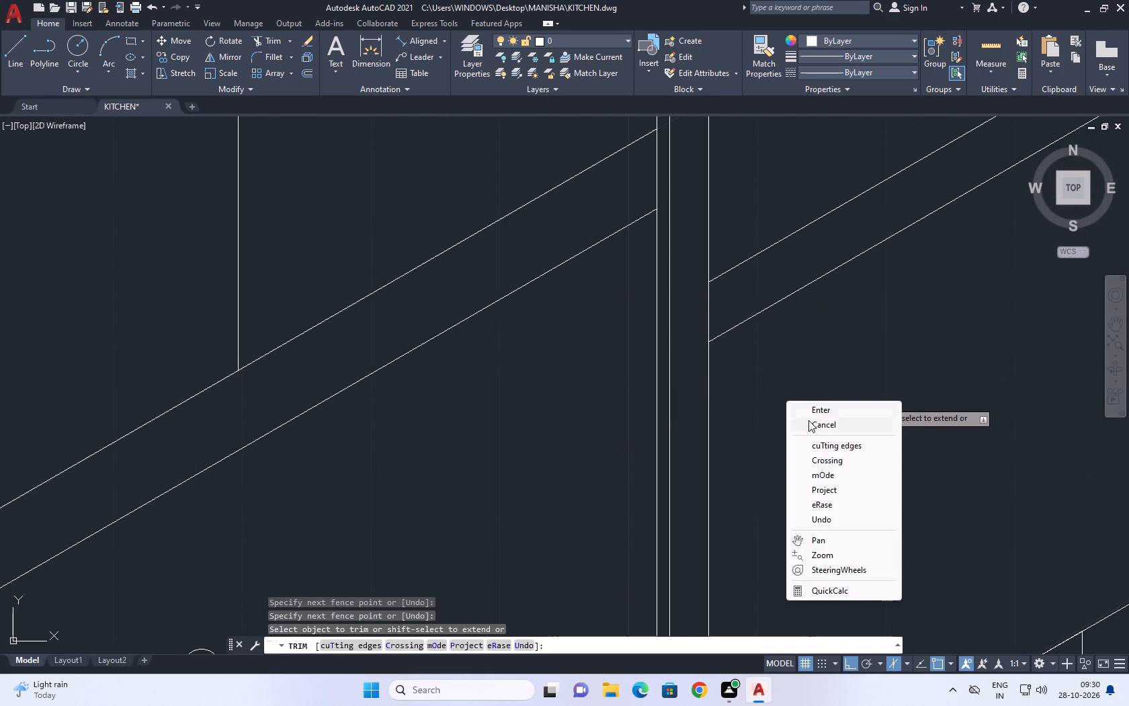
{"action": "left_click", "coordinate": [810, 421]}
Draw a short slanted line rising at about 104° from the lower shelf of the open niche, with Ortho off.
{"action": "scroll", "coordinate": [774, 414], "scroll_direction": "down", "scroll_amount": 4}
{"action": "middle_click_drag", "start_coordinate": [833, 362], "coordinate": [763, 413]}
{"action": "scroll", "coordinate": [763, 413], "scroll_direction": "down", "scroll_amount": 1}
{"action": "scroll", "coordinate": [722, 402], "scroll_direction": "up", "scroll_amount": 1}
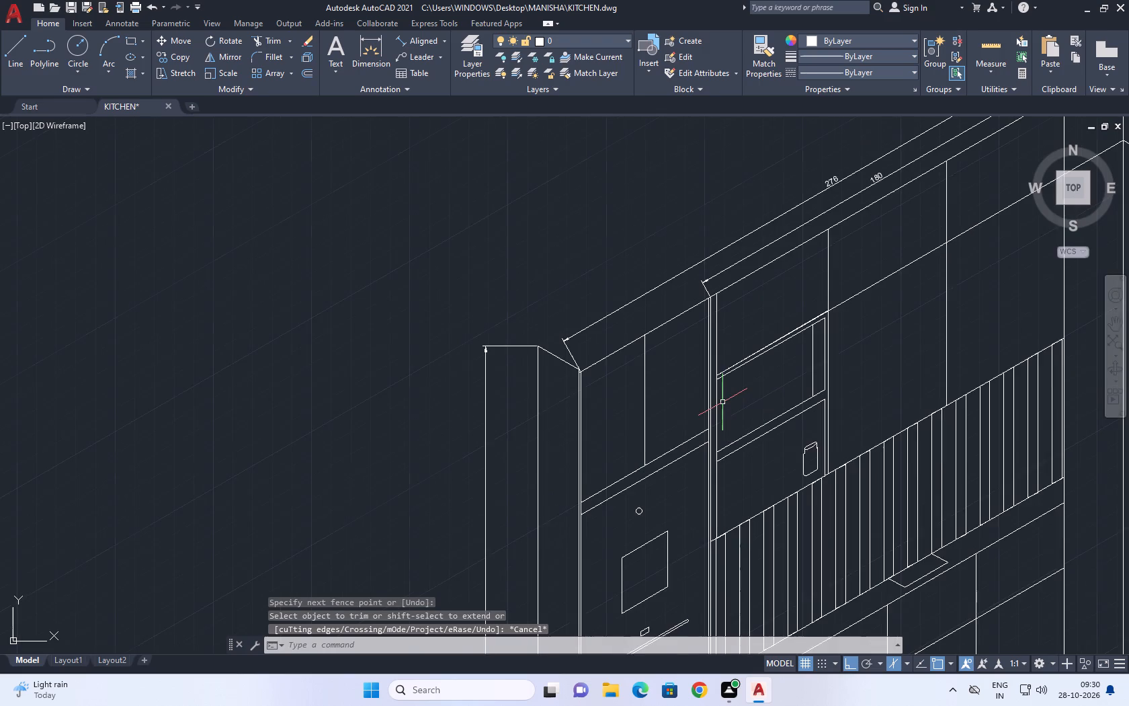
{"action": "middle_click_drag", "start_coordinate": [722, 402], "coordinate": [656, 412]}
{"action": "scroll", "coordinate": [656, 412], "scroll_direction": "up", "scroll_amount": 1}
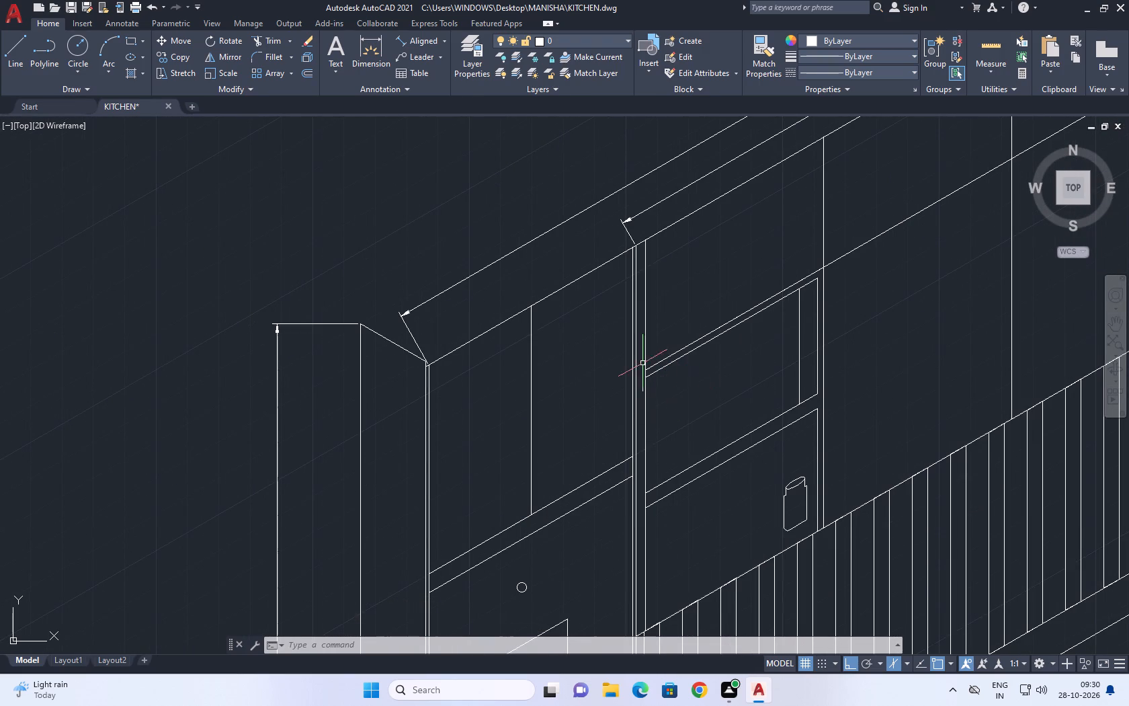
{"action": "scroll", "coordinate": [677, 362], "scroll_direction": "down", "scroll_amount": 2}
{"action": "middle_click_drag", "start_coordinate": [810, 330], "coordinate": [782, 325]}
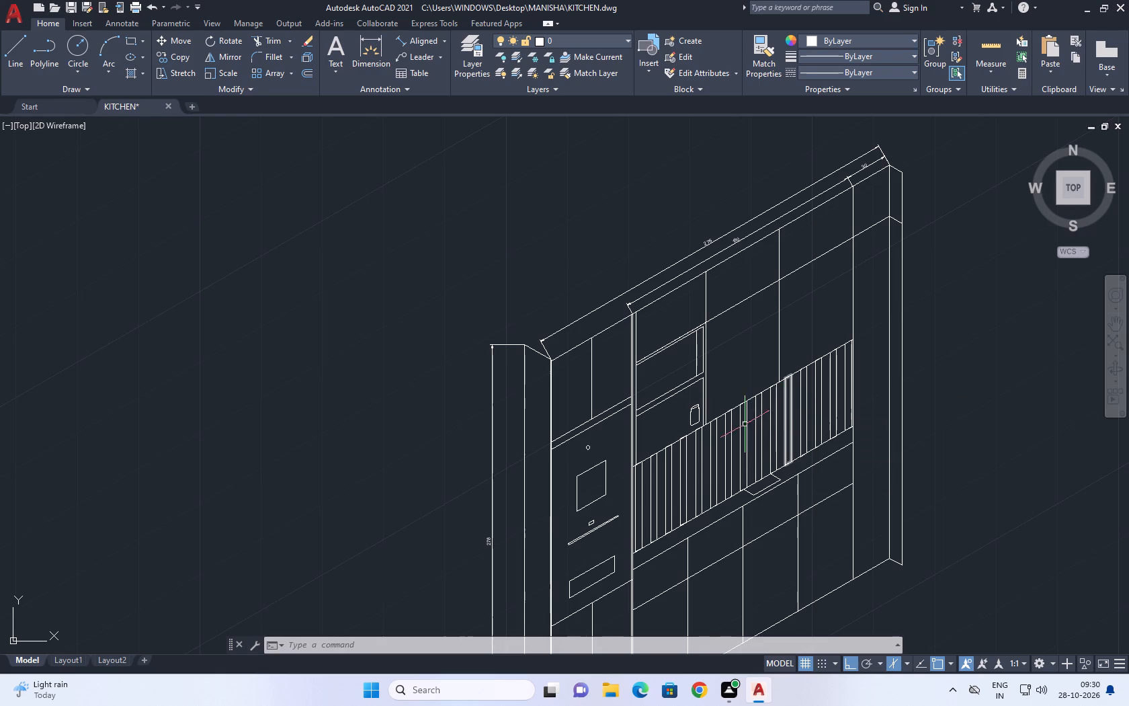
{"action": "scroll", "coordinate": [675, 383], "scroll_direction": "up", "scroll_amount": 2}
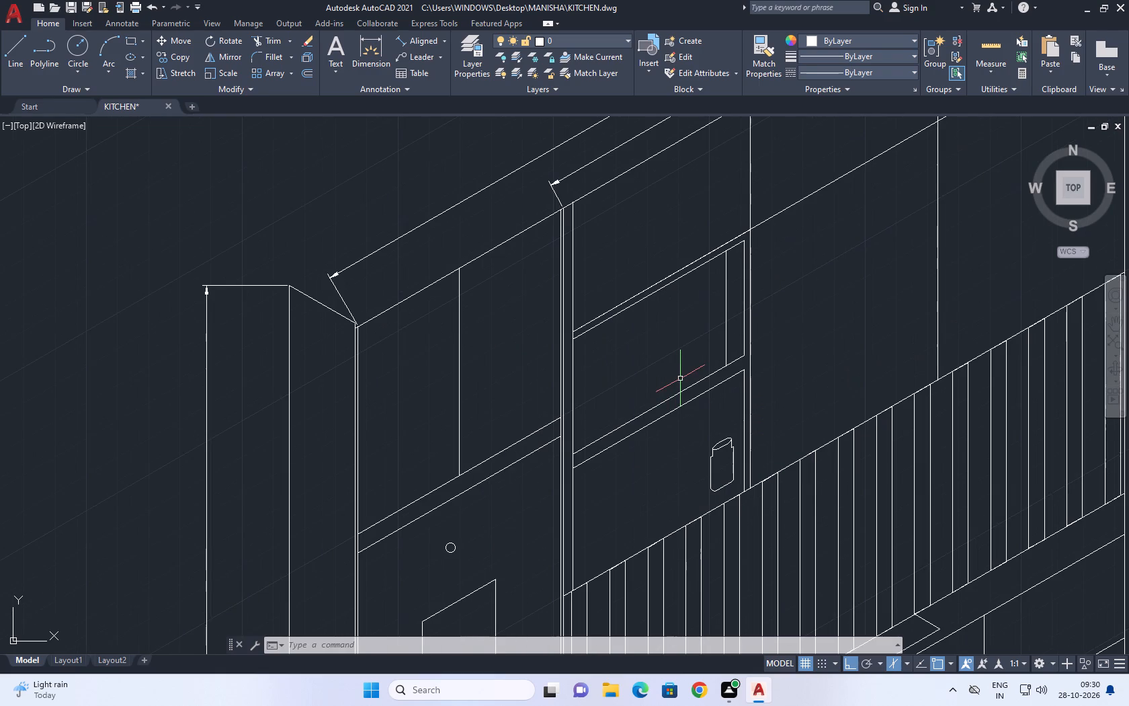
{"action": "key", "text": "l"}
{"action": "key", "text": "space"}
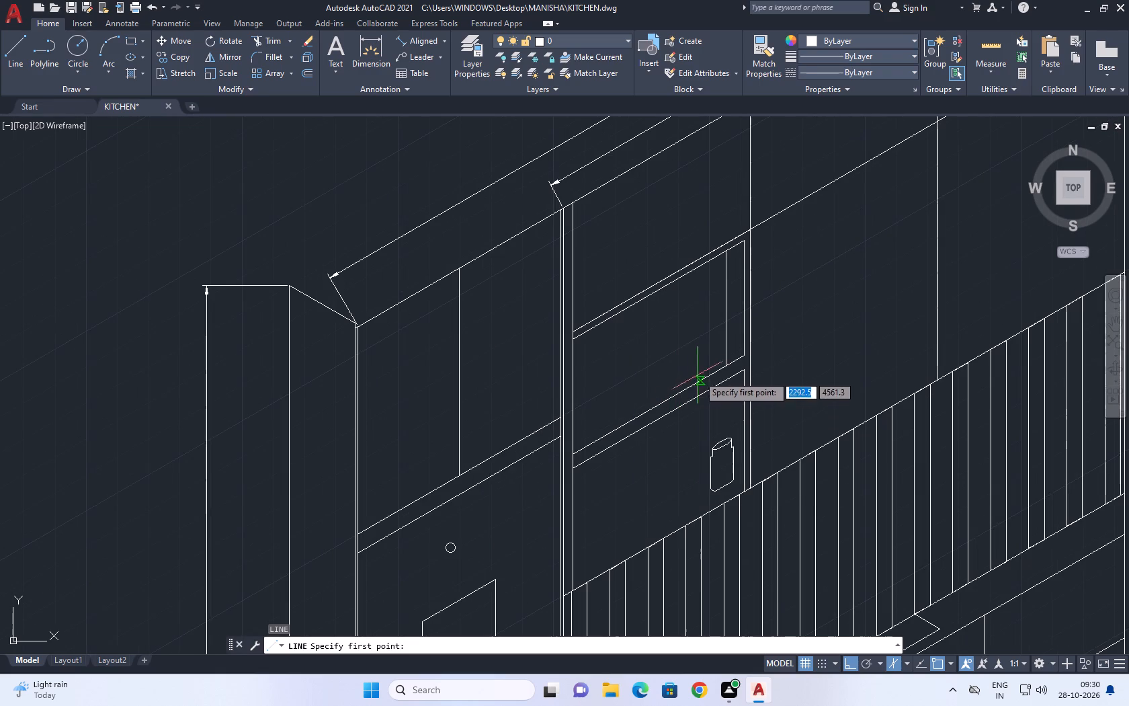
{"action": "scroll", "coordinate": [702, 364], "scroll_direction": "up", "scroll_amount": 2}
{"action": "middle_click_drag", "start_coordinate": [700, 362], "coordinate": [717, 407]}
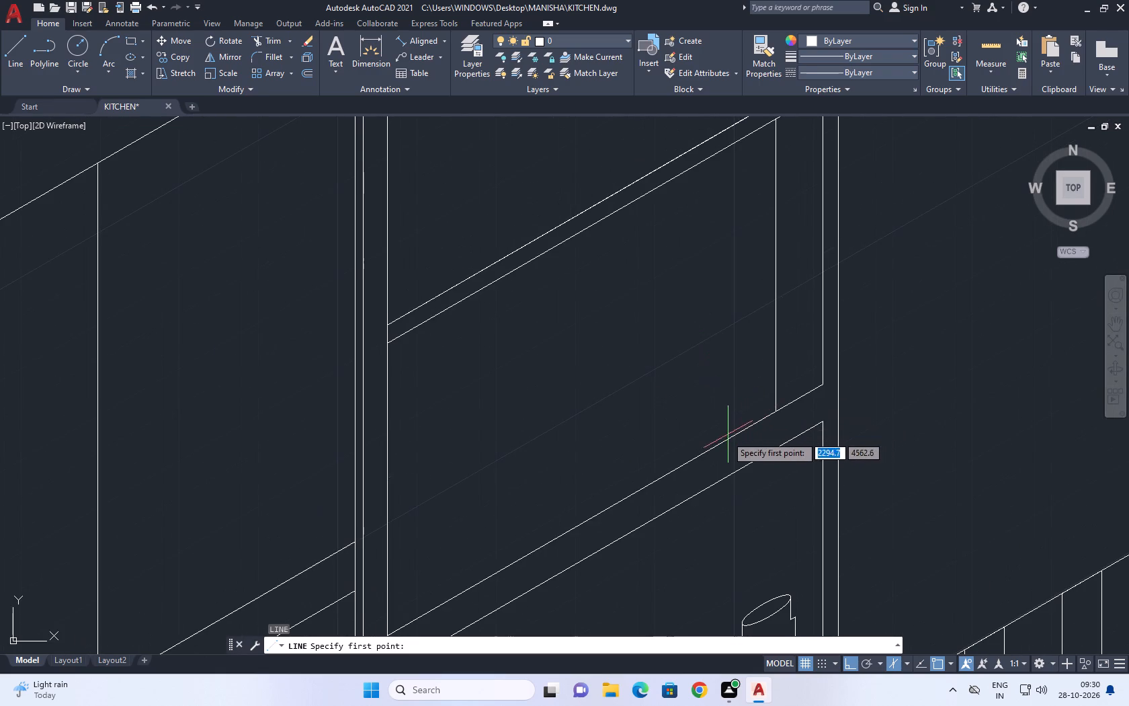
{"action": "scroll", "coordinate": [722, 440], "scroll_direction": "up", "scroll_amount": 2}
{"action": "left_click", "coordinate": [716, 450]}
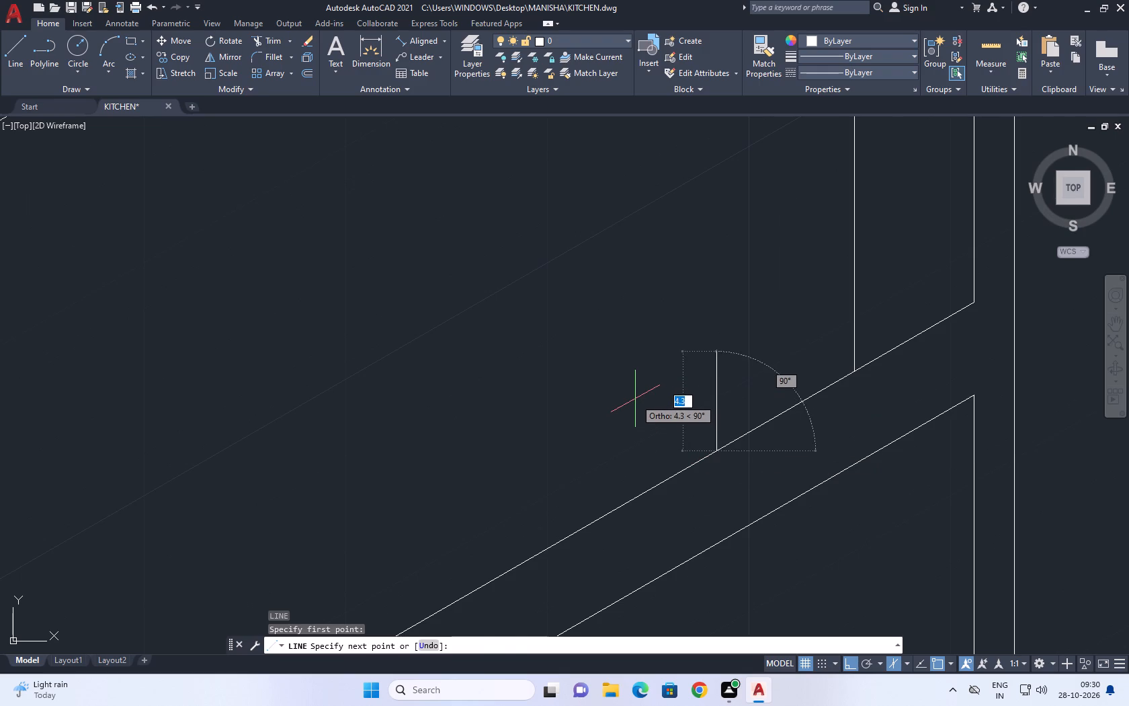
{"action": "key", "text": "F8"}
{"action": "scroll", "coordinate": [624, 306], "scroll_direction": "down", "scroll_amount": 3}
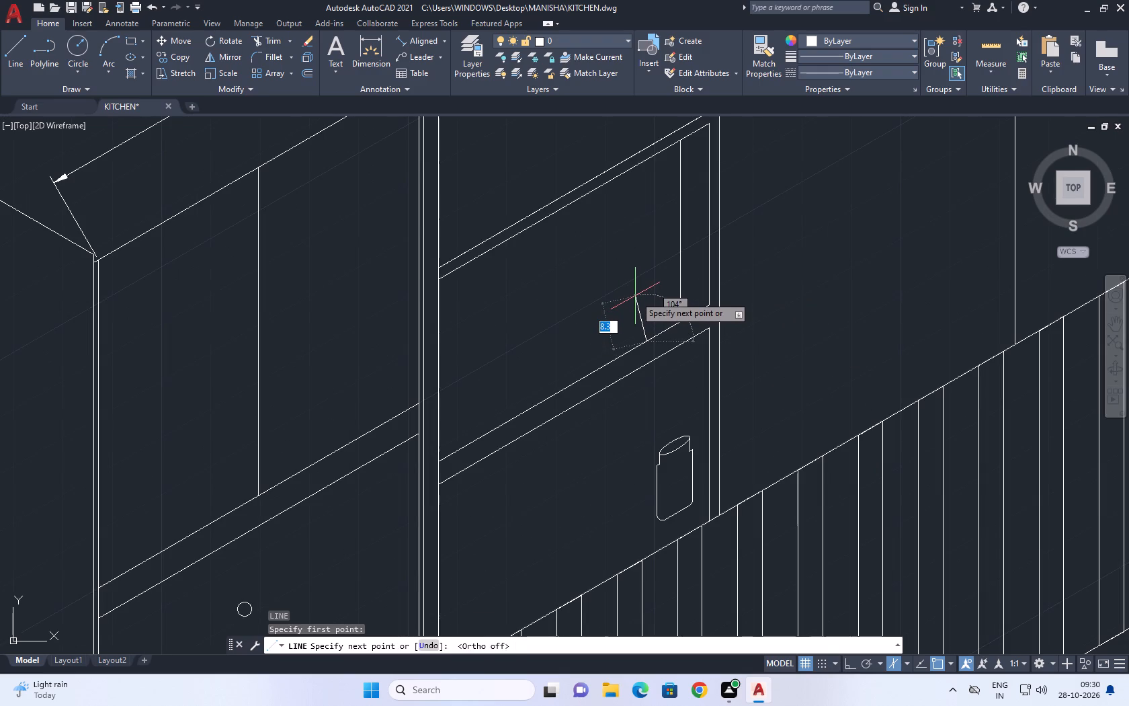
{"action": "left_click", "coordinate": [634, 294]}
{"action": "key", "text": "space"}
Draw a vertical line about 8.2 units long up from the shelf, between the slanted line and the niche's inner vertical line.
{"action": "scroll", "coordinate": [650, 291], "scroll_direction": "up", "scroll_amount": 1}
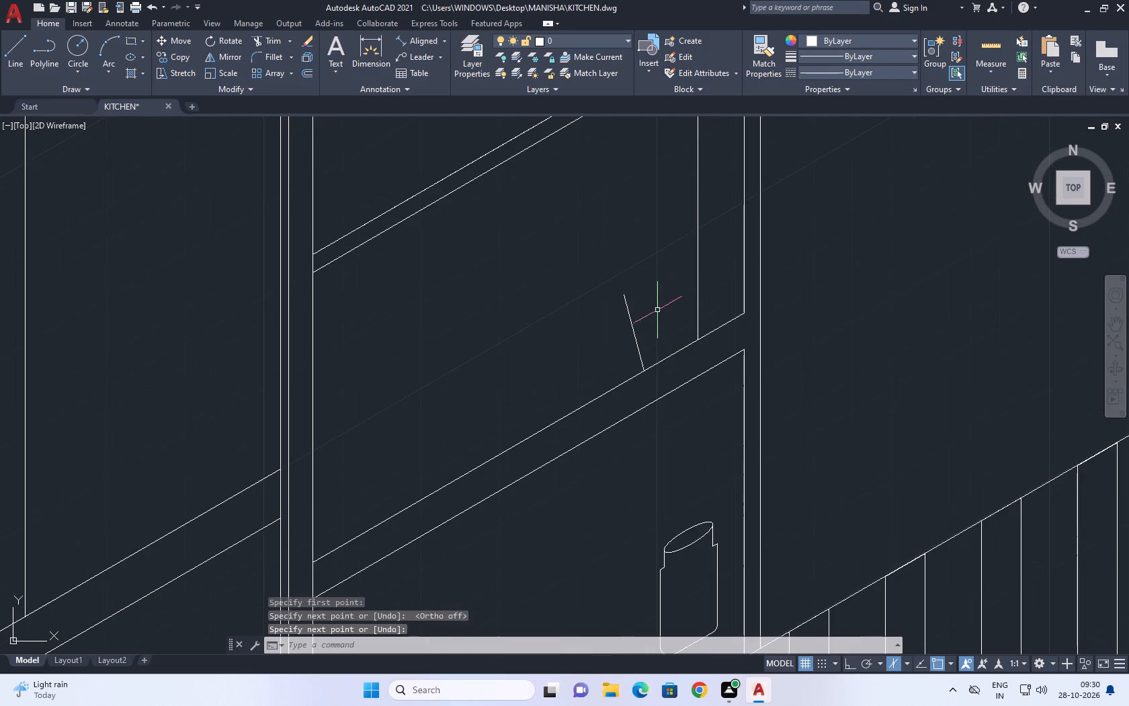
{"action": "scroll", "coordinate": [660, 325], "scroll_direction": "up", "scroll_amount": 1}
{"action": "key", "text": "space"}
{"action": "scroll", "coordinate": [665, 348], "scroll_direction": "up", "scroll_amount": 1}
{"action": "left_click", "coordinate": [687, 391]}
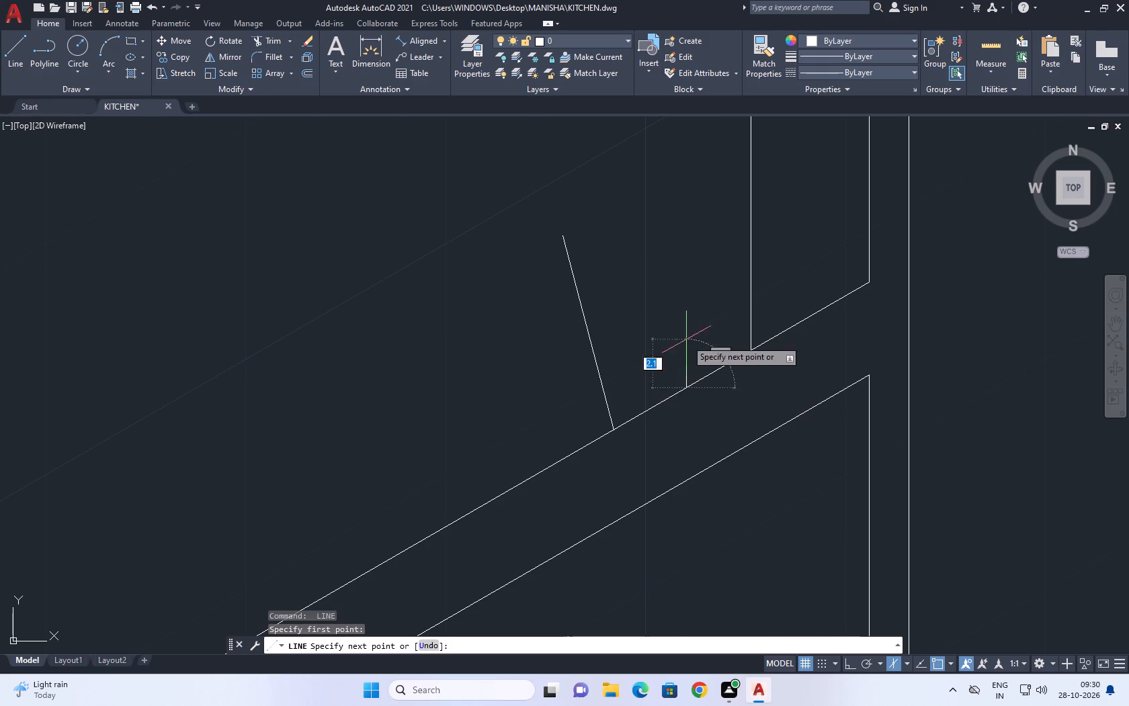
{"action": "scroll", "coordinate": [714, 234], "scroll_direction": "down", "scroll_amount": 1}
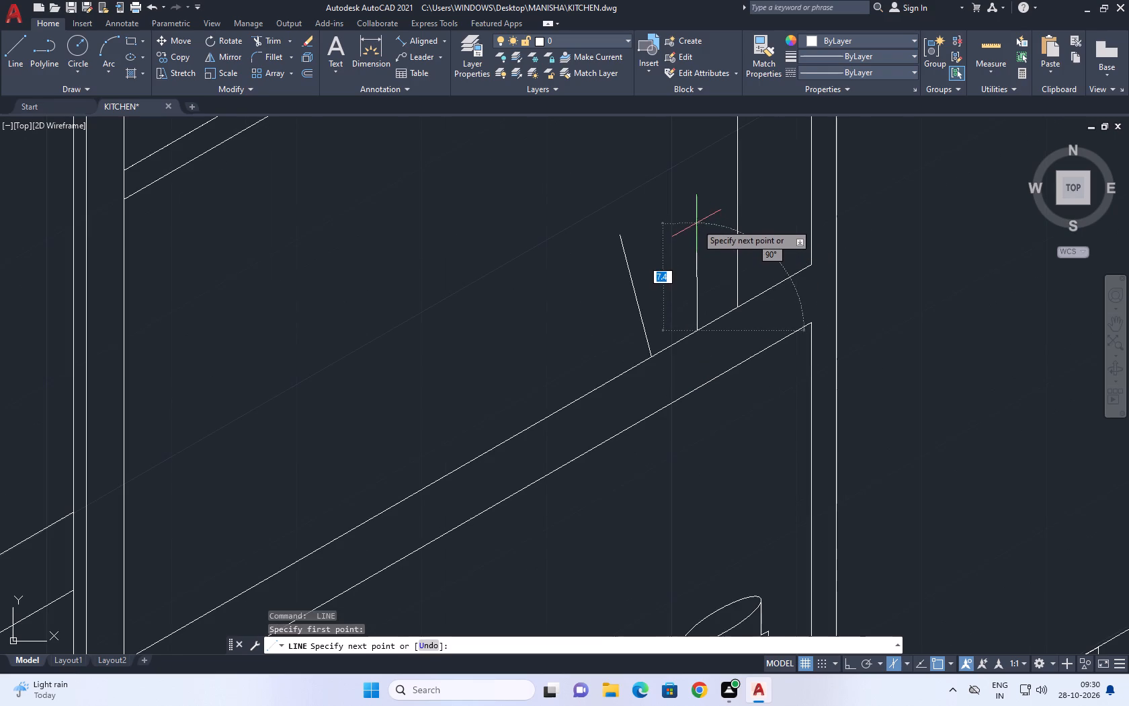
{"action": "scroll", "coordinate": [697, 221], "scroll_direction": "up", "scroll_amount": 1}
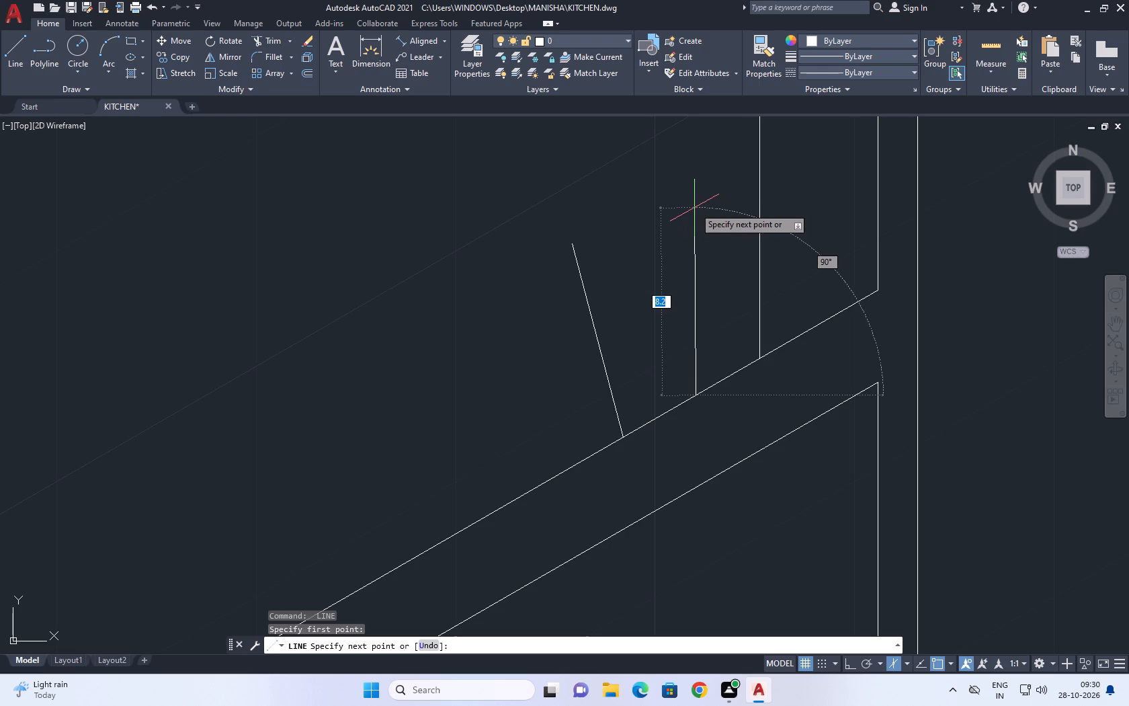
{"action": "left_click", "coordinate": [696, 208]}
{"action": "key", "text": "space"}
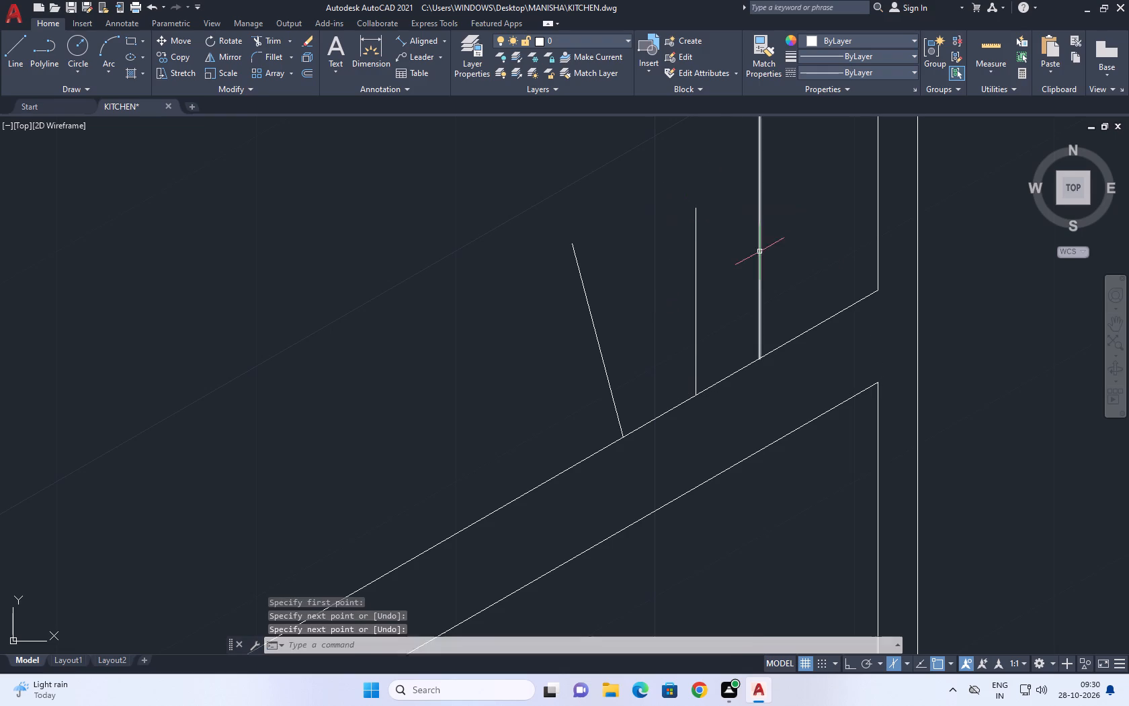
Stretch the slanted line's top end toward the vertical line, making it steeper and about 7.9 units long.
{"action": "scroll", "coordinate": [759, 253], "scroll_direction": "down", "scroll_amount": 3}
{"action": "middle_click_drag", "start_coordinate": [796, 264], "coordinate": [726, 383]}
{"action": "scroll", "coordinate": [651, 388], "scroll_direction": "up", "scroll_amount": 1}
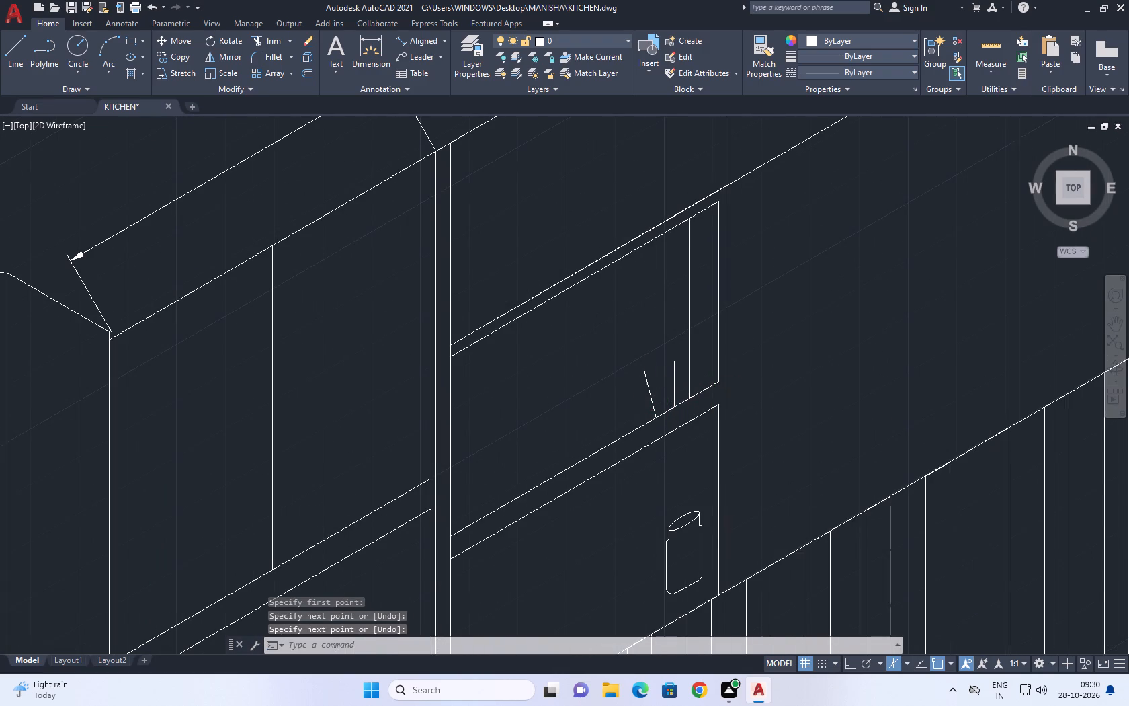
{"action": "left_click", "coordinate": [646, 379]}
{"action": "left_click", "coordinate": [636, 385]}
{"action": "scroll", "coordinate": [636, 374], "scroll_direction": "up", "scroll_amount": 1}
{"action": "left_click", "coordinate": [642, 354]}
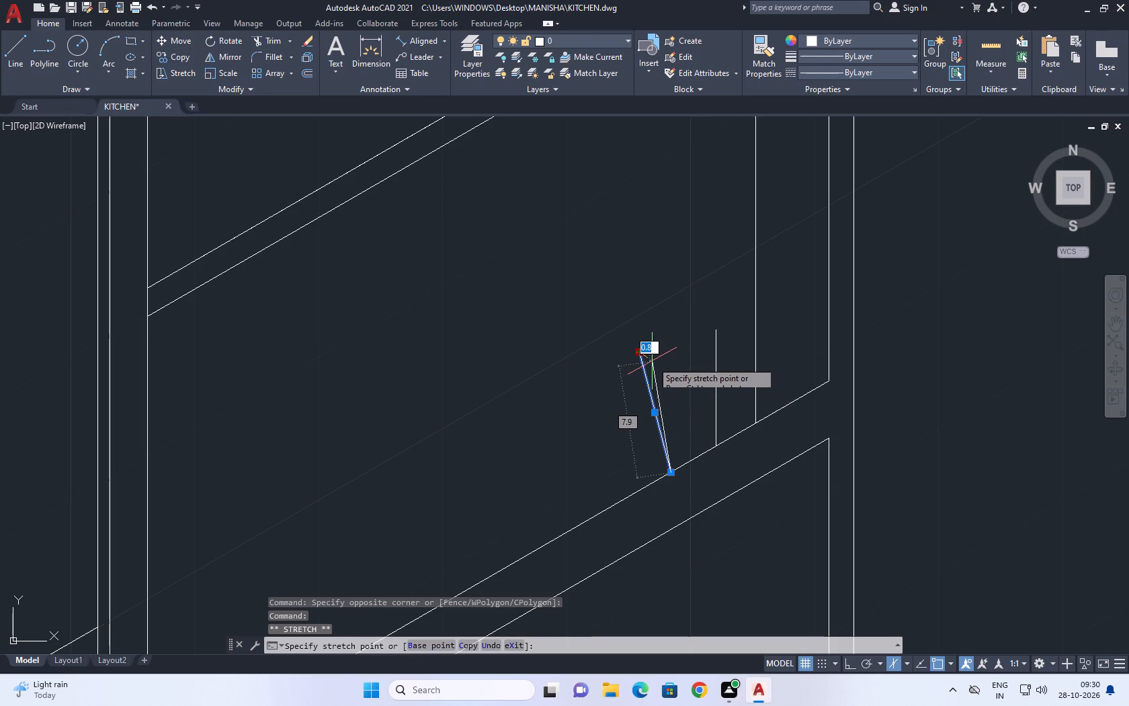
{"action": "left_click", "coordinate": [653, 362]}
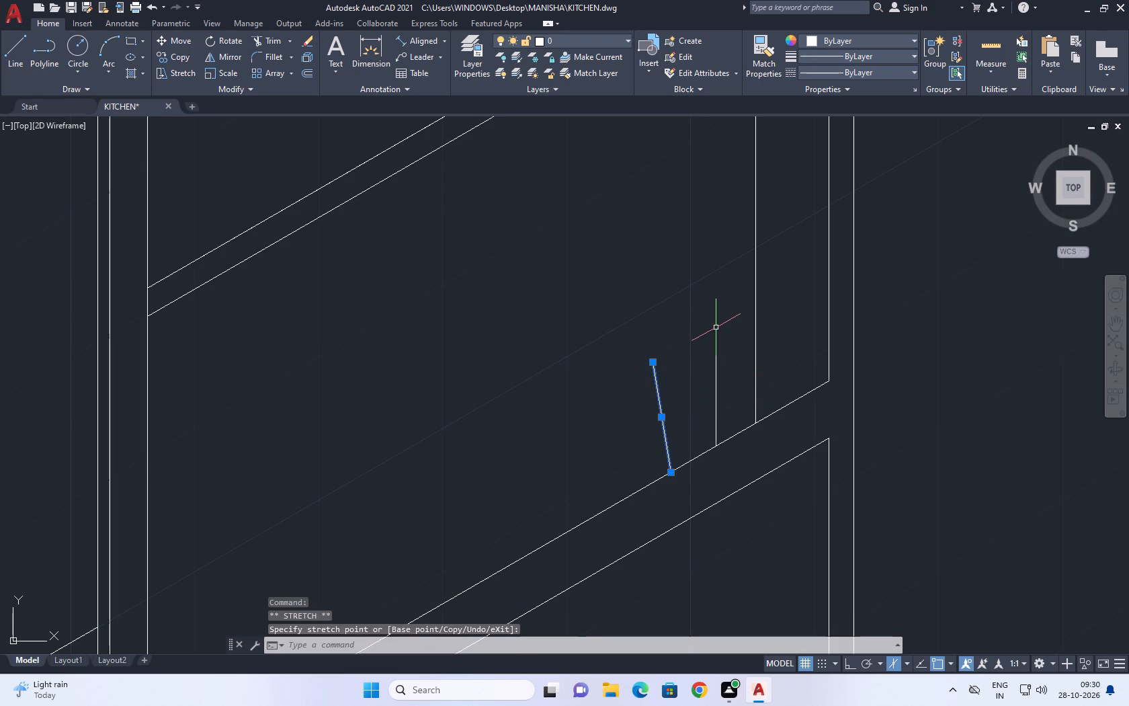
{"action": "key", "text": "Escape"}
Draw a downward-bowed three-point arc joining the top of the slanted line to the top of the vertical line.
{"action": "middle_click_drag", "start_coordinate": [720, 339], "coordinate": [687, 351]}
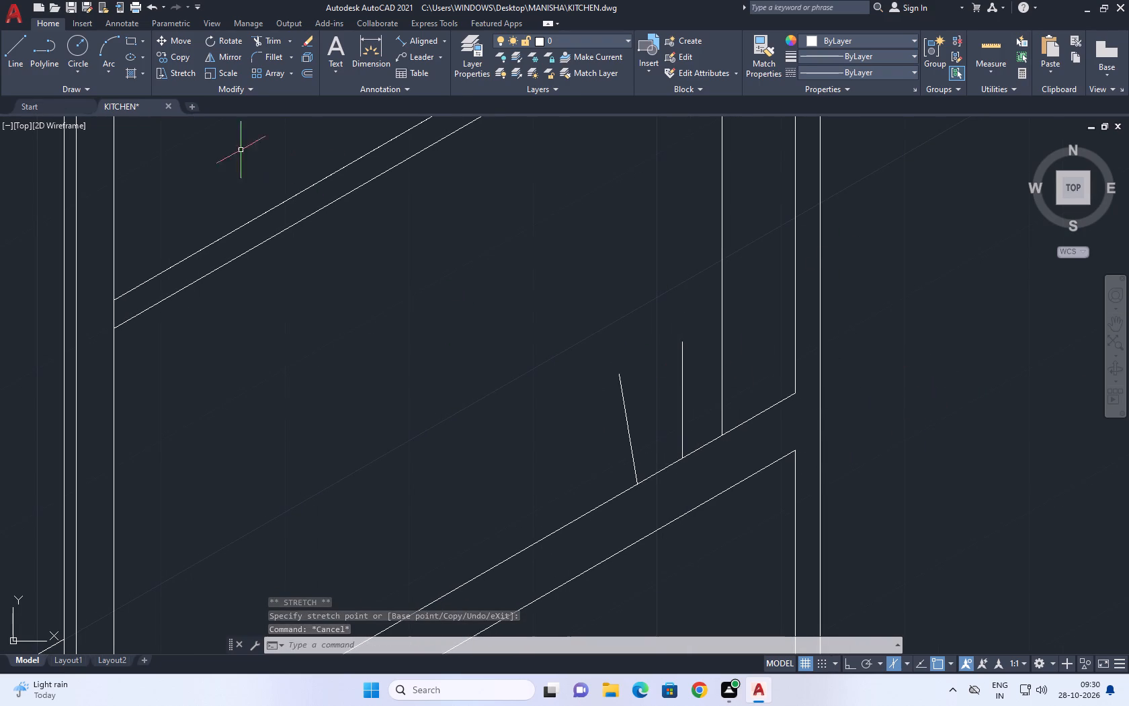
{"action": "left_click", "coordinate": [114, 40]}
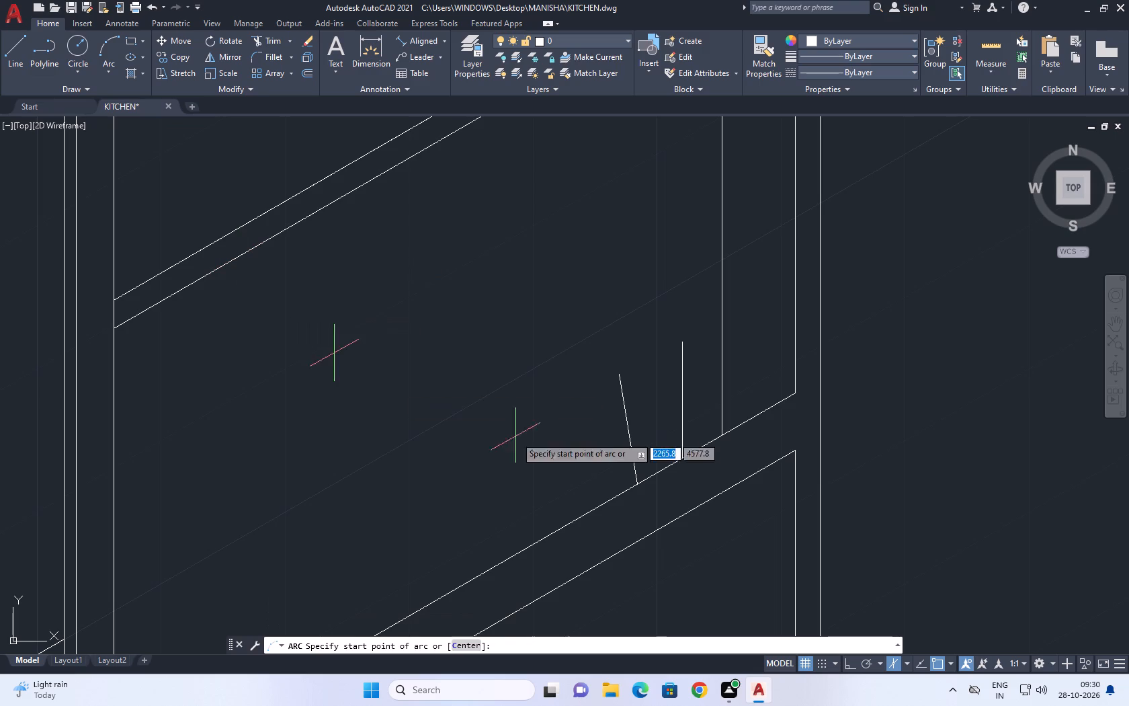
{"action": "scroll", "coordinate": [605, 385], "scroll_direction": "up", "scroll_amount": 1}
{"action": "left_click", "coordinate": [627, 369]}
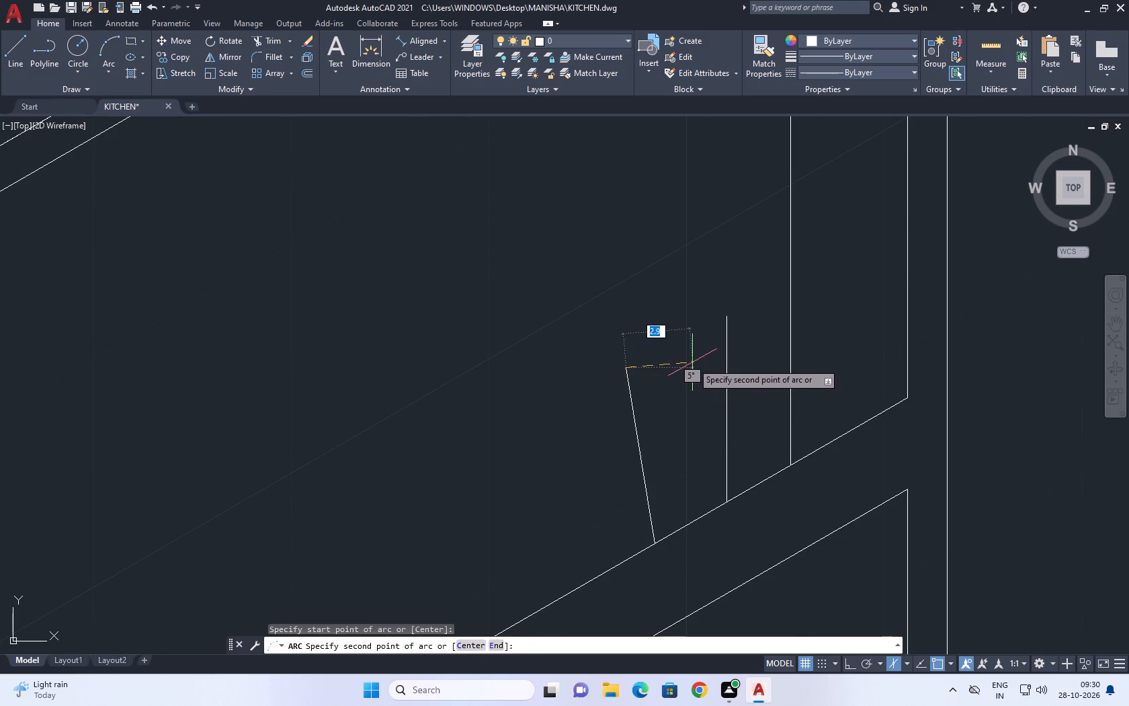
{"action": "left_click", "coordinate": [691, 362]}
{"action": "left_click", "coordinate": [730, 315]}
{"action": "scroll", "coordinate": [658, 363], "scroll_direction": "up", "scroll_amount": 1}
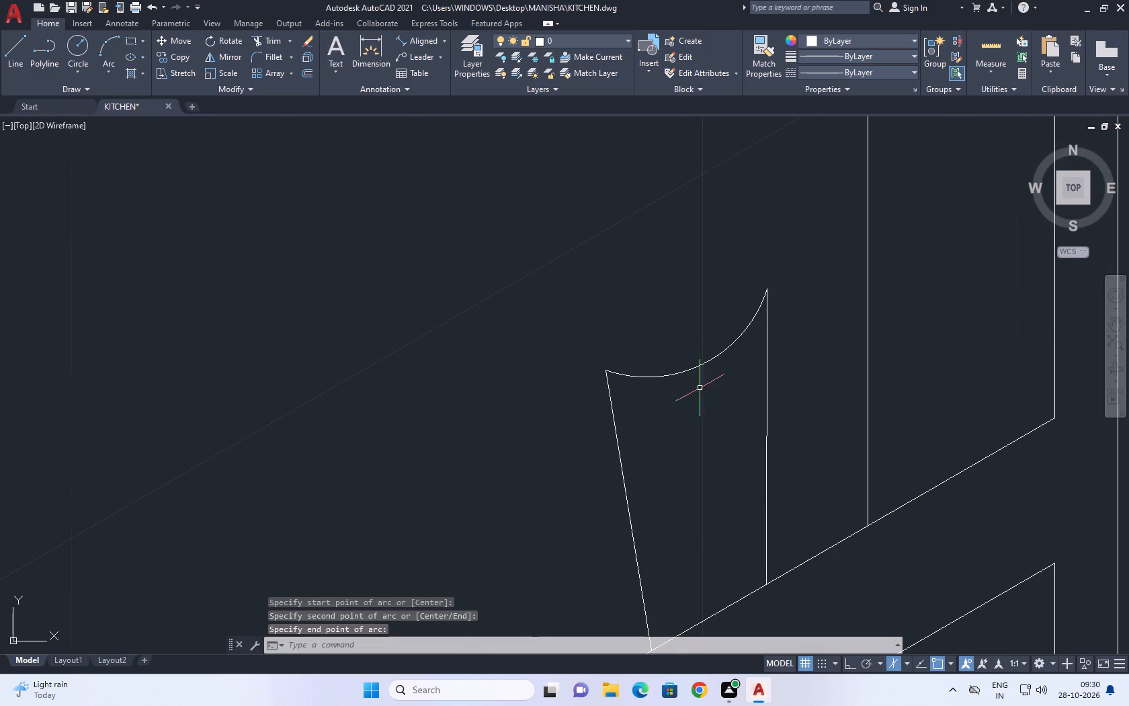
Stretch the arc's midpoint slightly upward to make the curve shallower.
{"action": "left_click", "coordinate": [690, 368]}
{"action": "left_click", "coordinate": [704, 360]}
{"action": "left_click", "coordinate": [702, 353]}
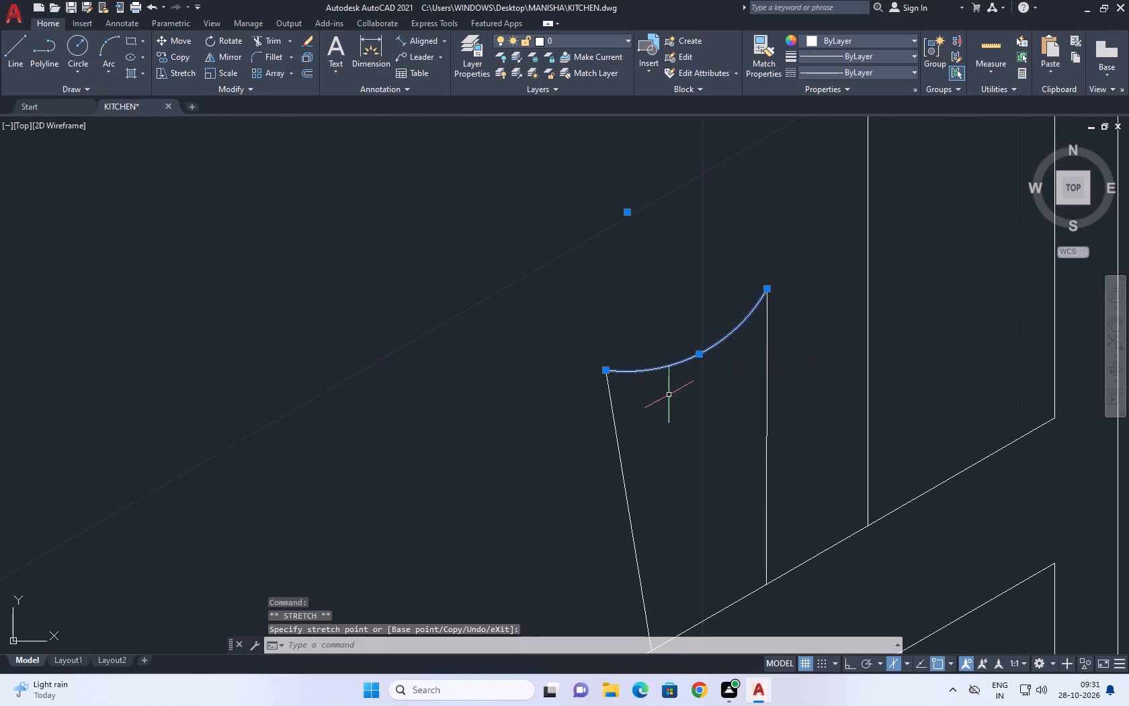
Copy the arc from its midpoint about 0.4 units straight down, with Ortho on, to form a second rim line.
{"action": "left_click", "coordinate": [190, 56]}
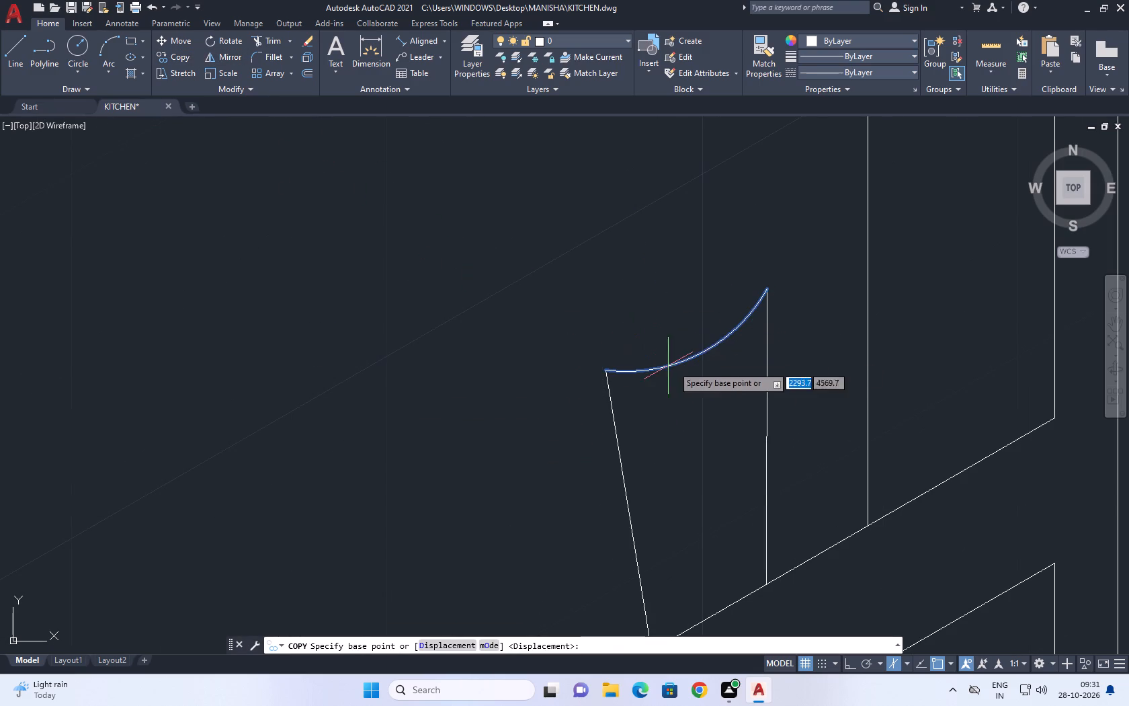
{"action": "left_click", "coordinate": [704, 356]}
{"action": "left_click", "coordinate": [700, 364]}
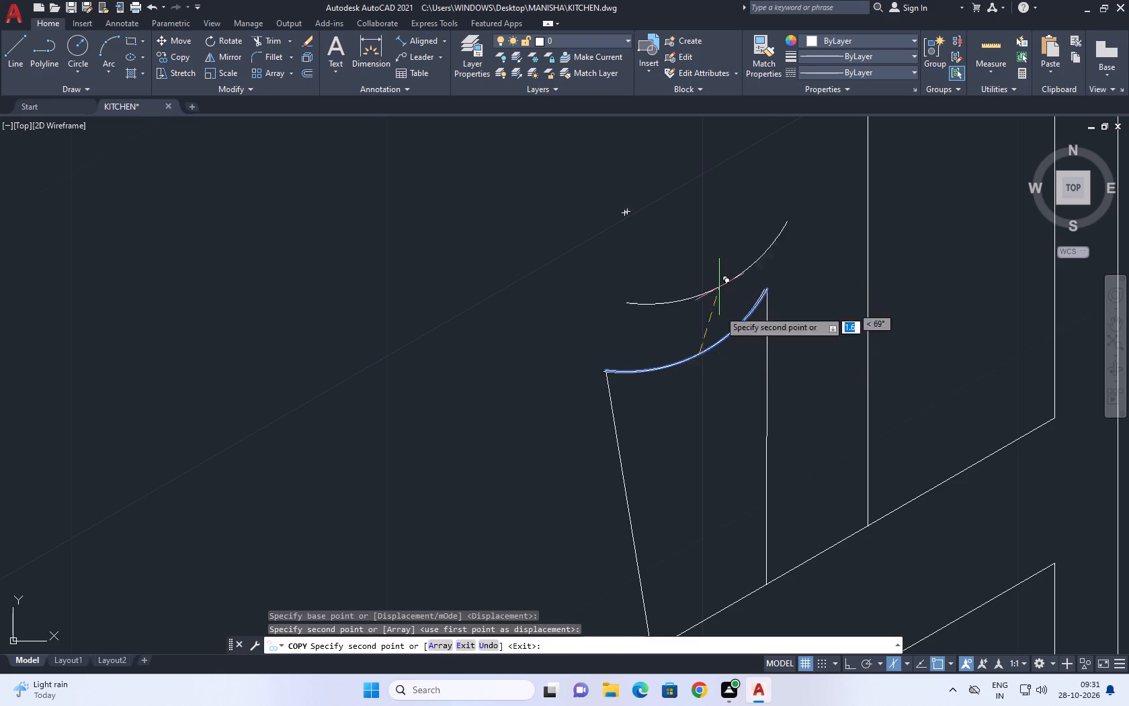
{"action": "scroll", "coordinate": [683, 379], "scroll_direction": "up", "scroll_amount": 2}
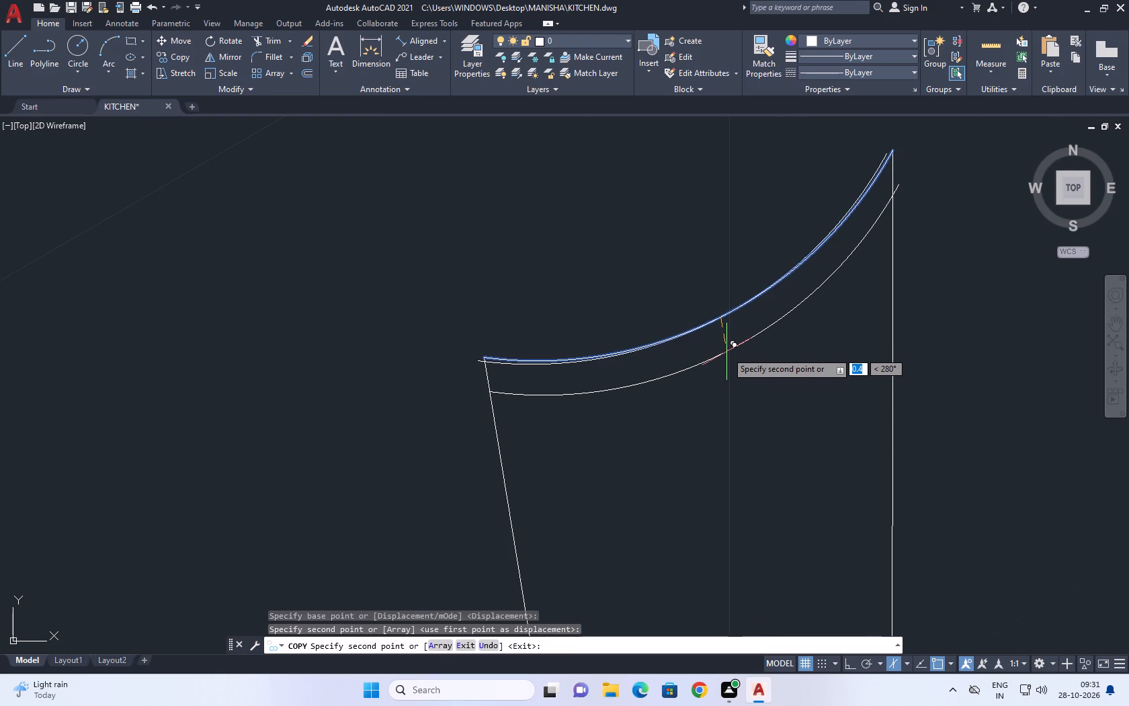
{"action": "key", "text": "F8"}
{"action": "left_click", "coordinate": [726, 354]}
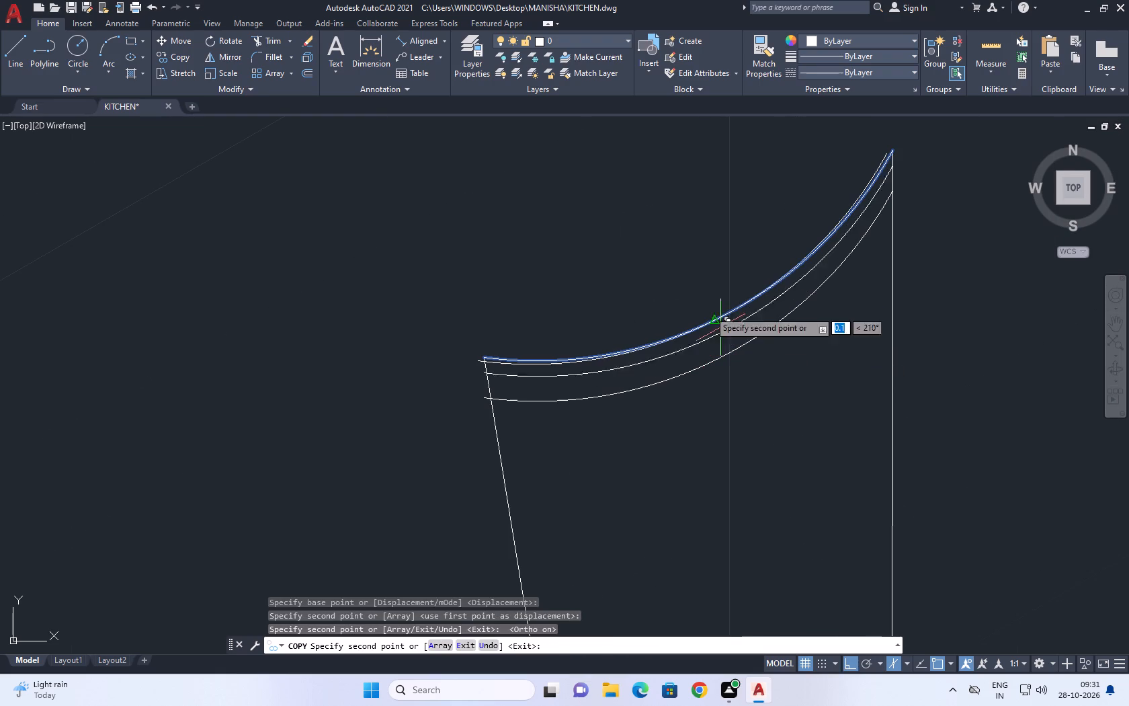
{"action": "key", "text": "space"}
Delete the extra arc copy lying almost on top of the original arc.
{"action": "scroll", "coordinate": [534, 362], "scroll_direction": "up", "scroll_amount": 2}
{"action": "left_click", "coordinate": [530, 366]}
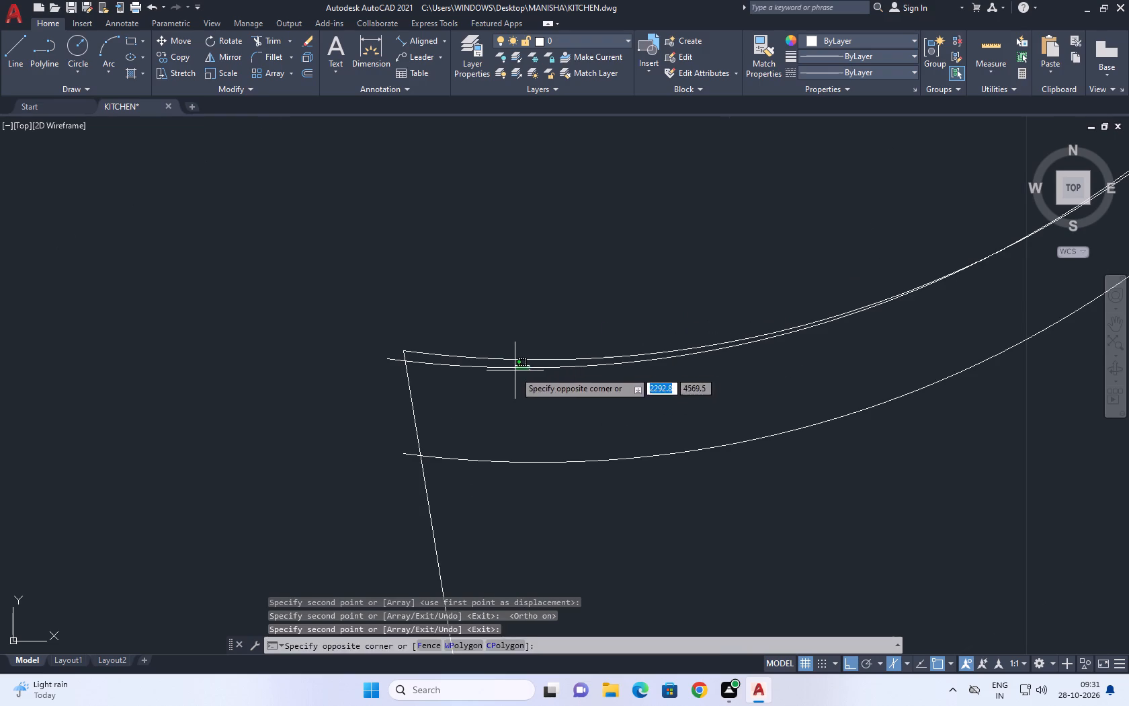
{"action": "left_click", "coordinate": [513, 373]}
{"action": "key", "text": "Delete"}
Trim the short end of the lower arc that sticks out past the slanted line.
{"action": "scroll", "coordinate": [533, 404], "scroll_direction": "down", "scroll_amount": 3}
{"action": "middle_click_drag", "start_coordinate": [684, 399], "coordinate": [678, 404]}
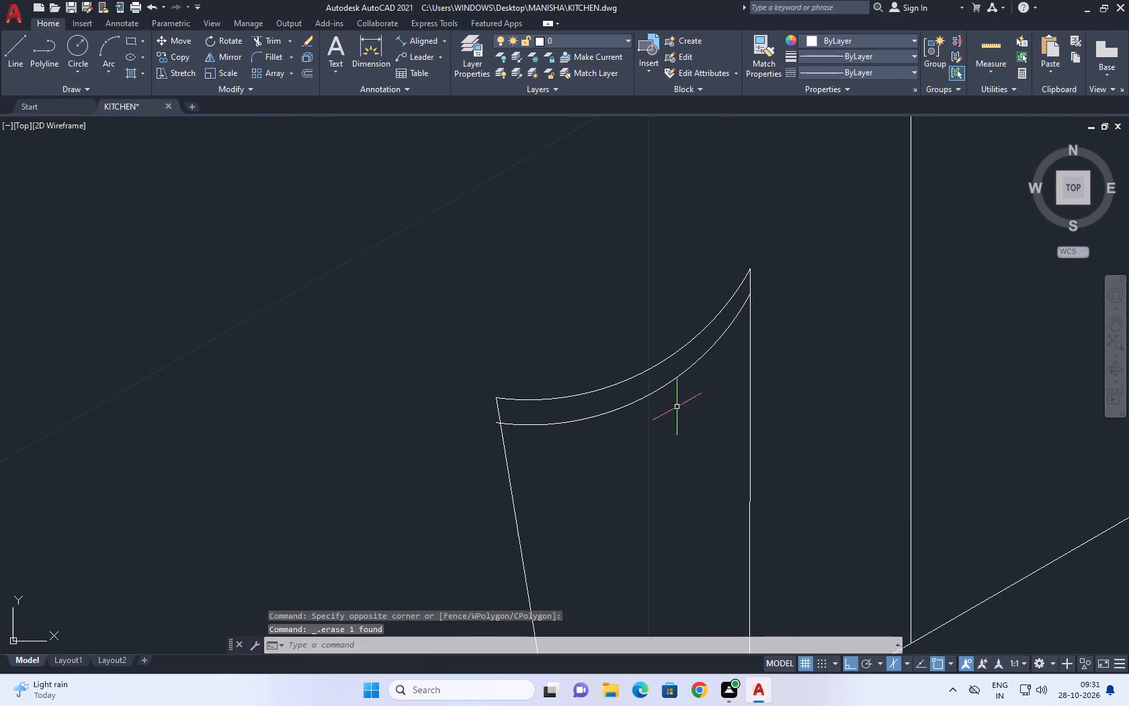
{"action": "scroll", "coordinate": [503, 428], "scroll_direction": "up", "scroll_amount": 1}
{"action": "left_click", "coordinate": [275, 40]}
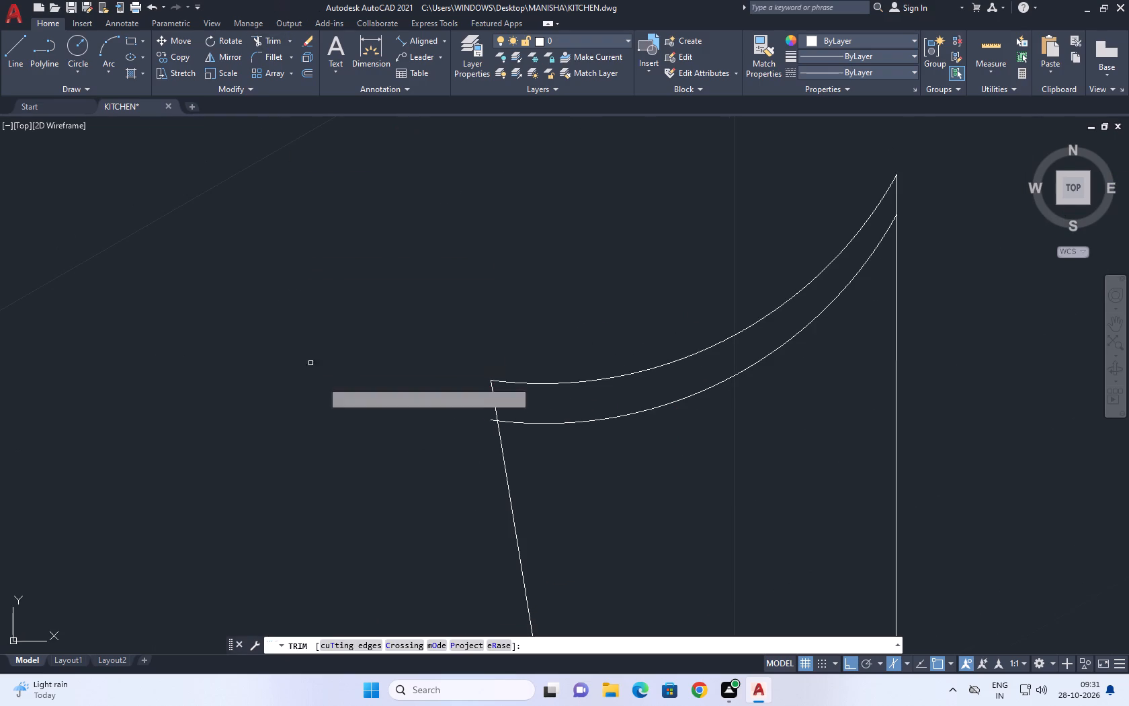
{"action": "scroll", "coordinate": [492, 428], "scroll_direction": "up", "scroll_amount": 4}
{"action": "left_click", "coordinate": [502, 362]}
{"action": "left_click", "coordinate": [473, 409]}
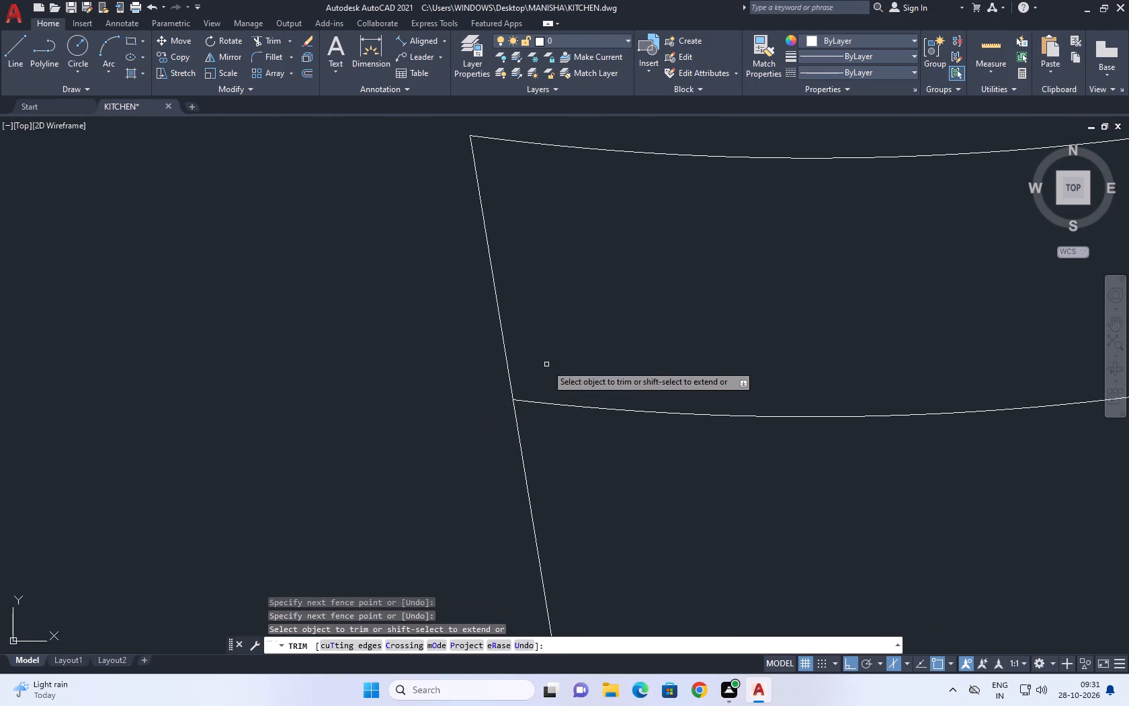
{"action": "right_click", "coordinate": [546, 364]}
{"action": "left_click", "coordinate": [583, 382]}
{"action": "scroll", "coordinate": [519, 402], "scroll_direction": "down", "scroll_amount": 8}
{"action": "middle_click_drag", "start_coordinate": [703, 395], "coordinate": [694, 367]}
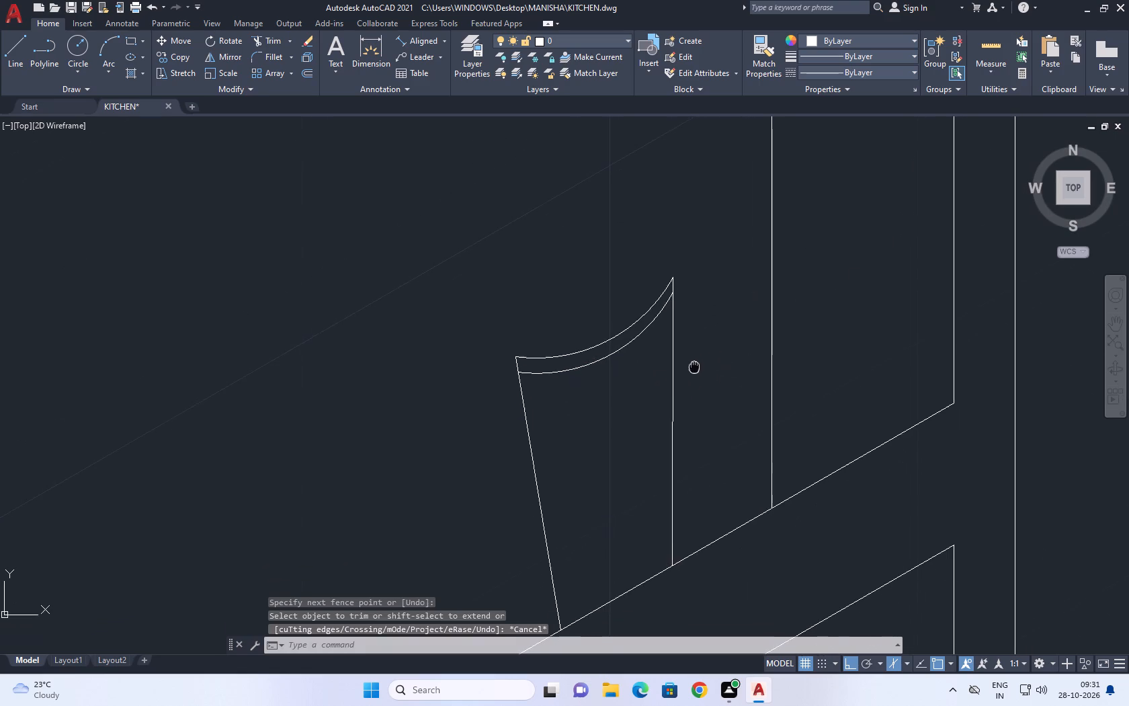
Draw an upward-bulging three-point arc between the two ends of the object's upper rim line to close the opening.
{"action": "middle_click_drag", "start_coordinate": [569, 328], "coordinate": [571, 340]}
{"action": "middle_click_drag", "start_coordinate": [659, 417], "coordinate": [601, 413]}
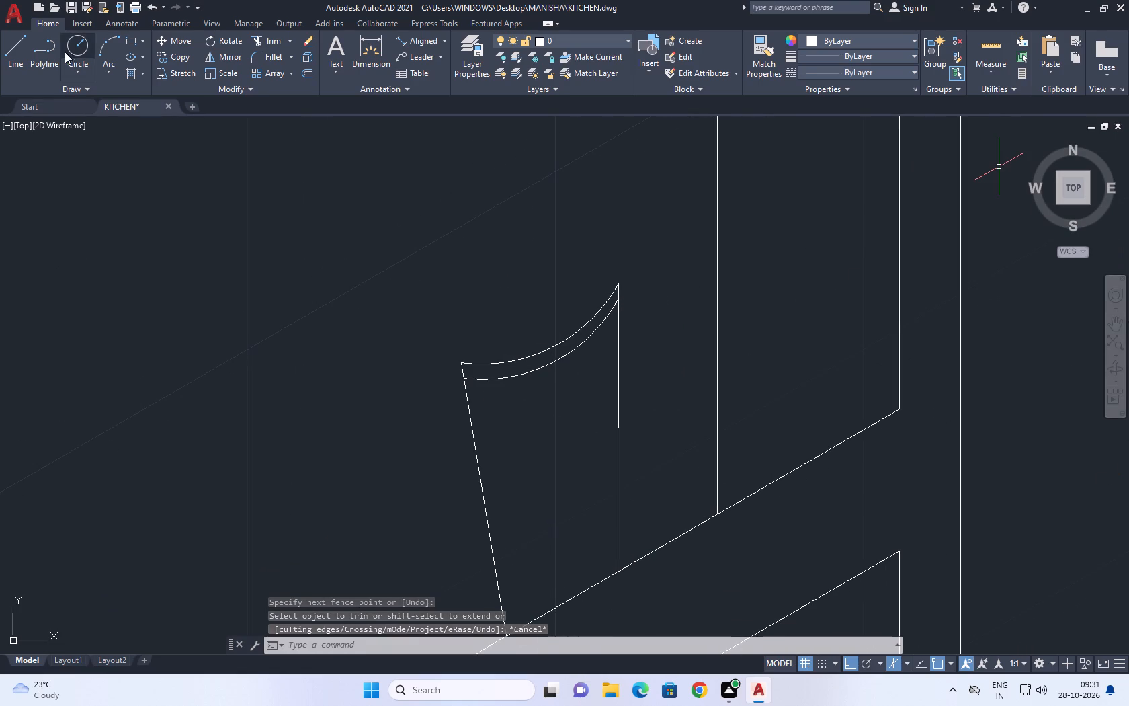
{"action": "left_click", "coordinate": [95, 41]}
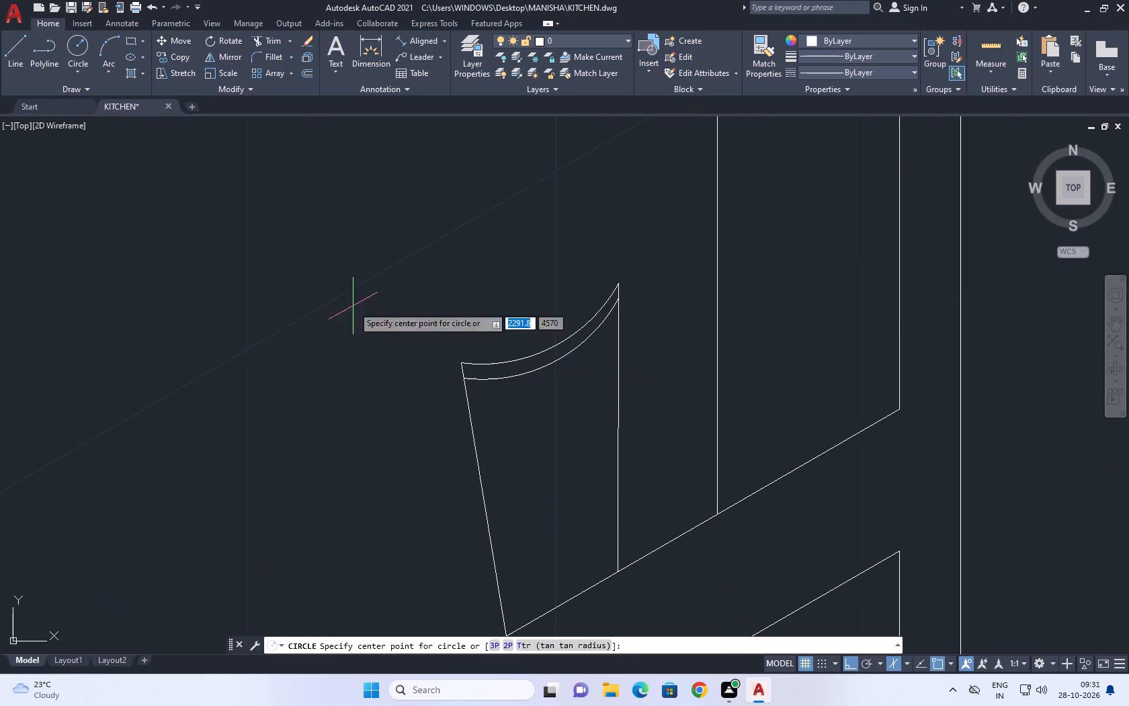
{"action": "left_click", "coordinate": [111, 36]}
{"action": "left_click", "coordinate": [460, 362]}
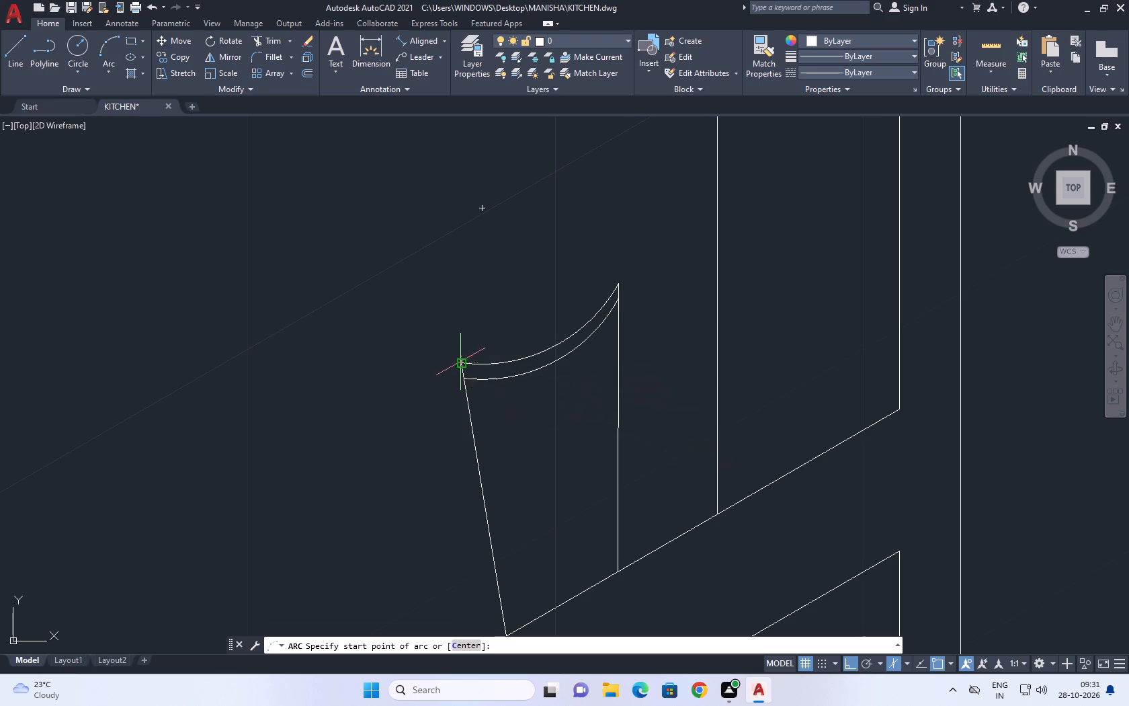
{"action": "left_click", "coordinate": [523, 312]}
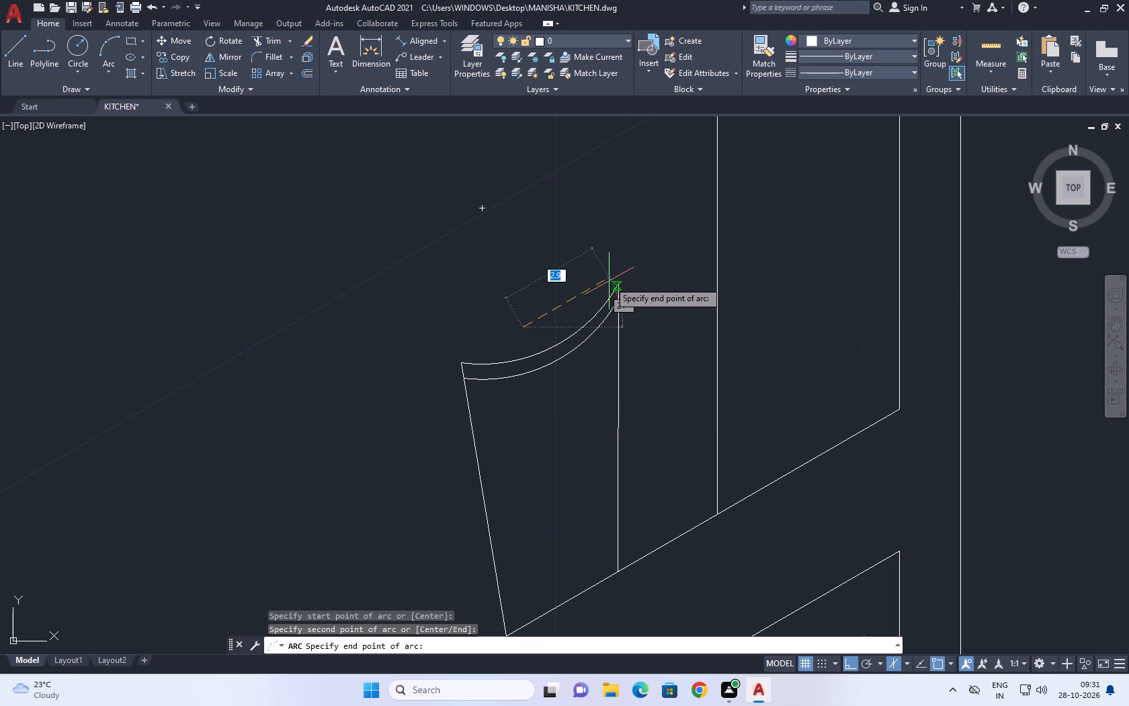
{"action": "left_click", "coordinate": [620, 282]}
Draw a thin upright strip from the back rim arc: a line about 3.9 units up, a short slanted top, and a line down past the arc.
{"action": "scroll", "coordinate": [670, 364], "scroll_direction": "down", "scroll_amount": 2}
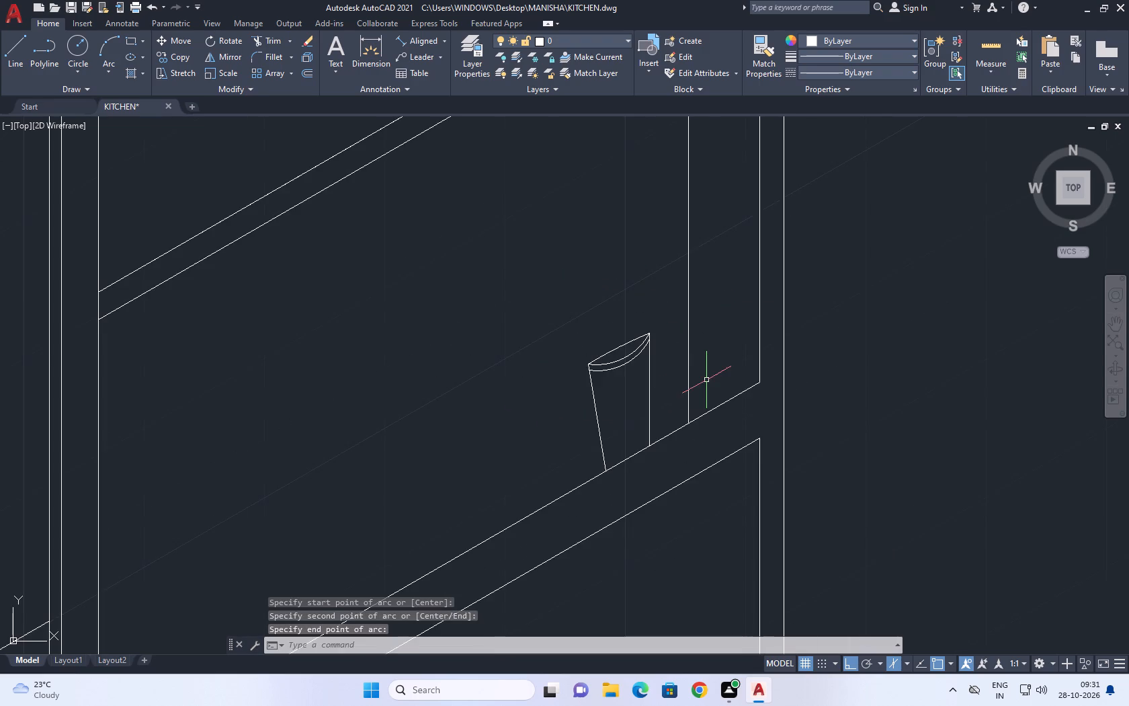
{"action": "middle_click_drag", "start_coordinate": [702, 379], "coordinate": [665, 351]}
{"action": "scroll", "coordinate": [670, 370], "scroll_direction": "down", "scroll_amount": 2}
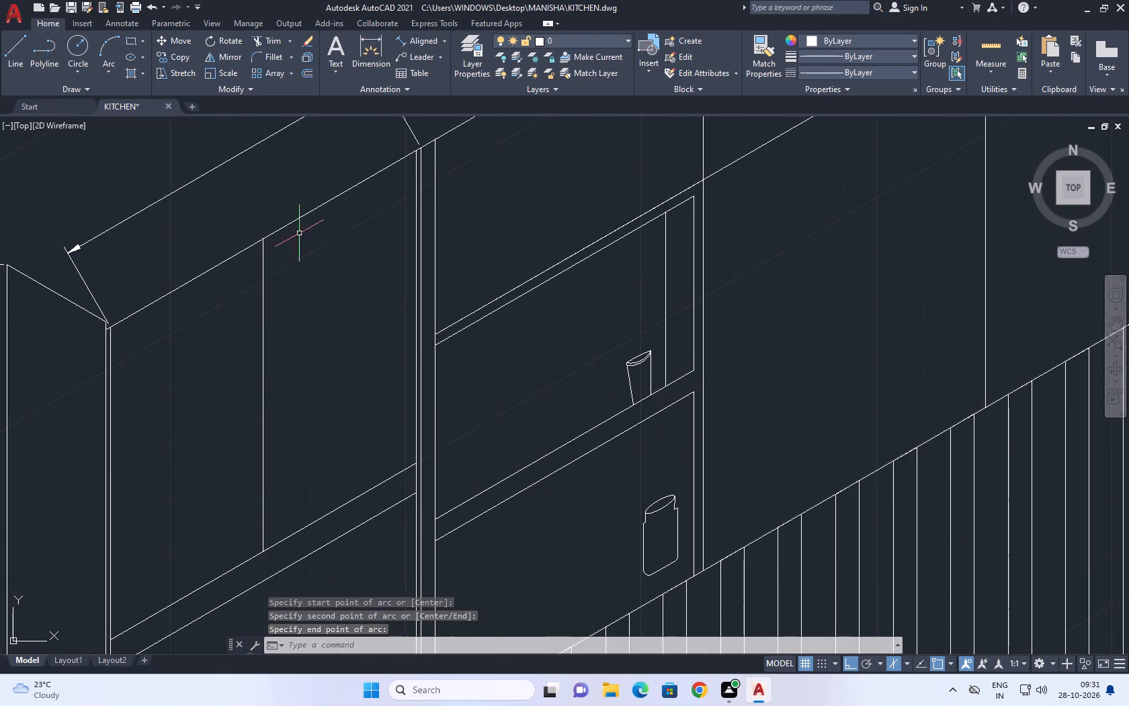
{"action": "left_click", "coordinate": [14, 40]}
{"action": "scroll", "coordinate": [625, 338], "scroll_direction": "up", "scroll_amount": 3}
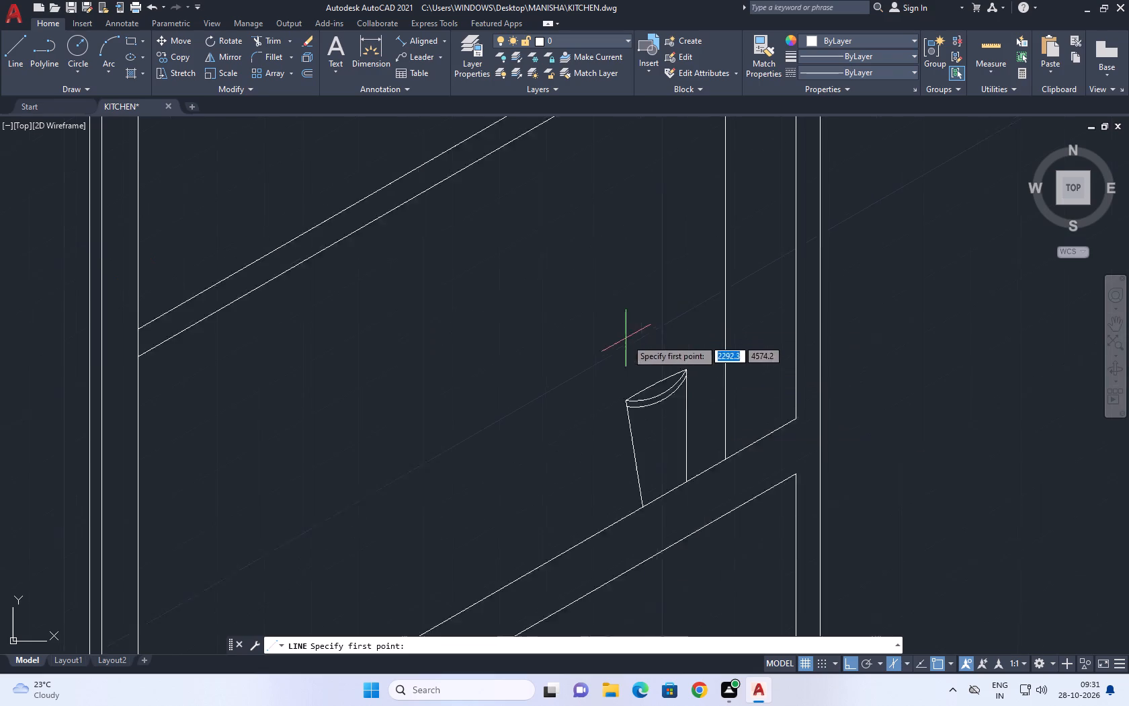
{"action": "left_click", "coordinate": [665, 424]}
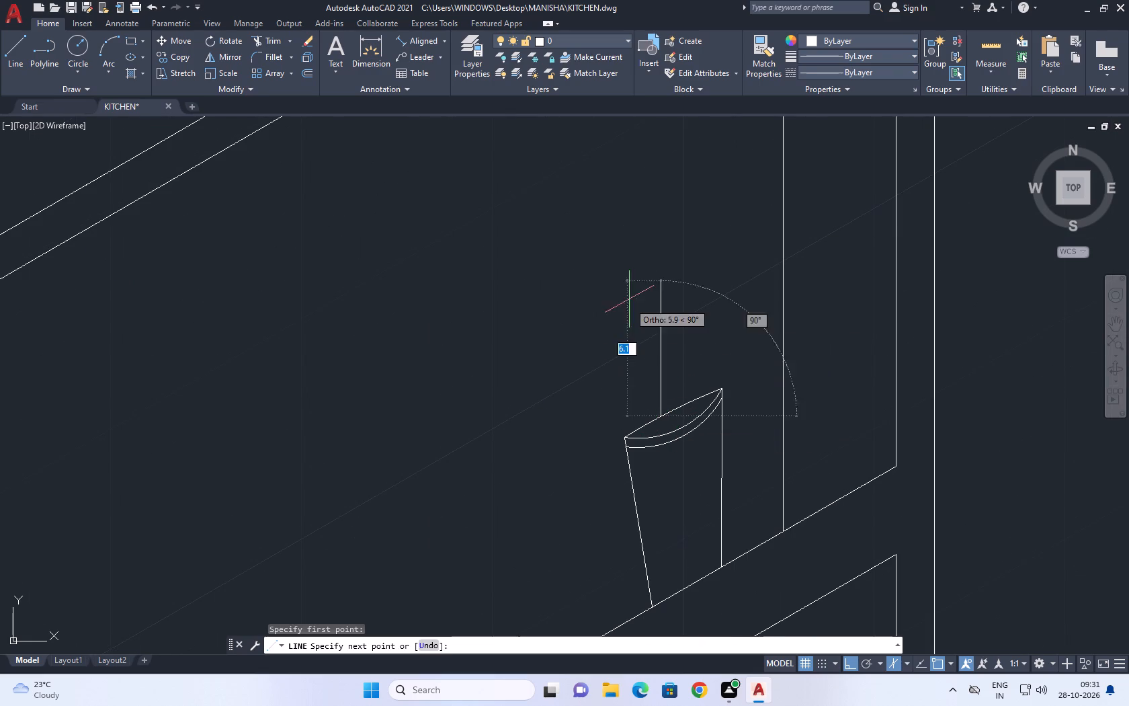
{"action": "left_click", "coordinate": [634, 221]}
{"action": "scroll", "coordinate": [648, 220], "scroll_direction": "up", "scroll_amount": 2}
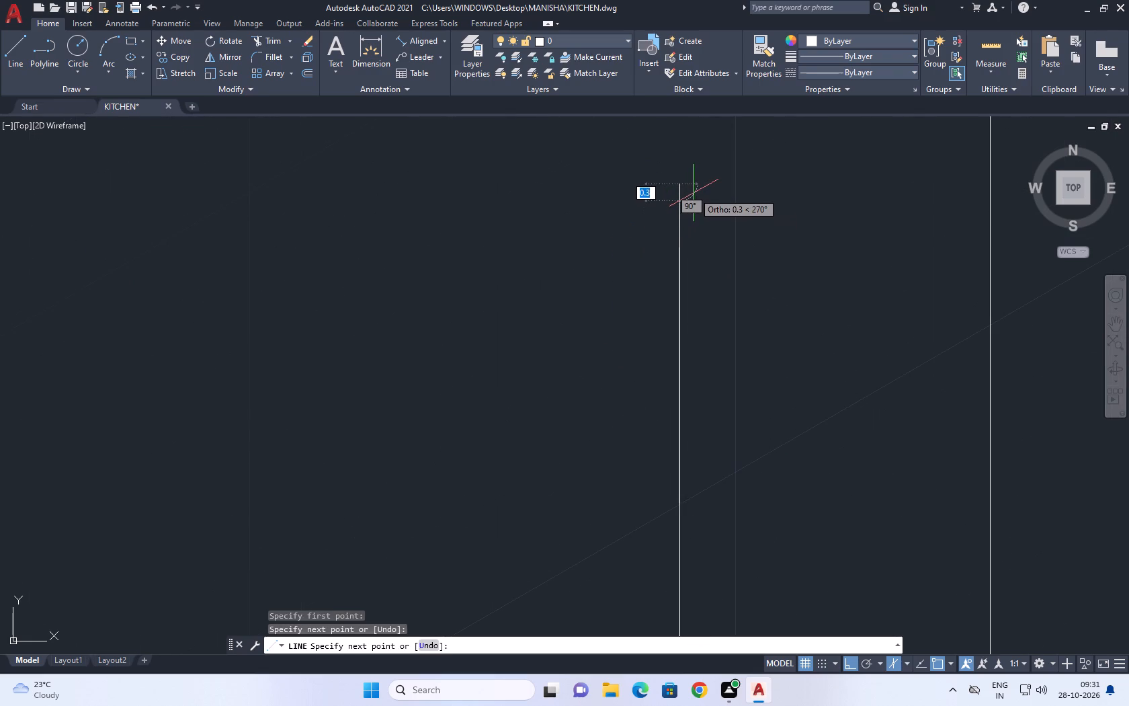
{"action": "key", "text": "ctrl+z"}
{"action": "scroll", "coordinate": [658, 332], "scroll_direction": "up", "scroll_amount": 1}
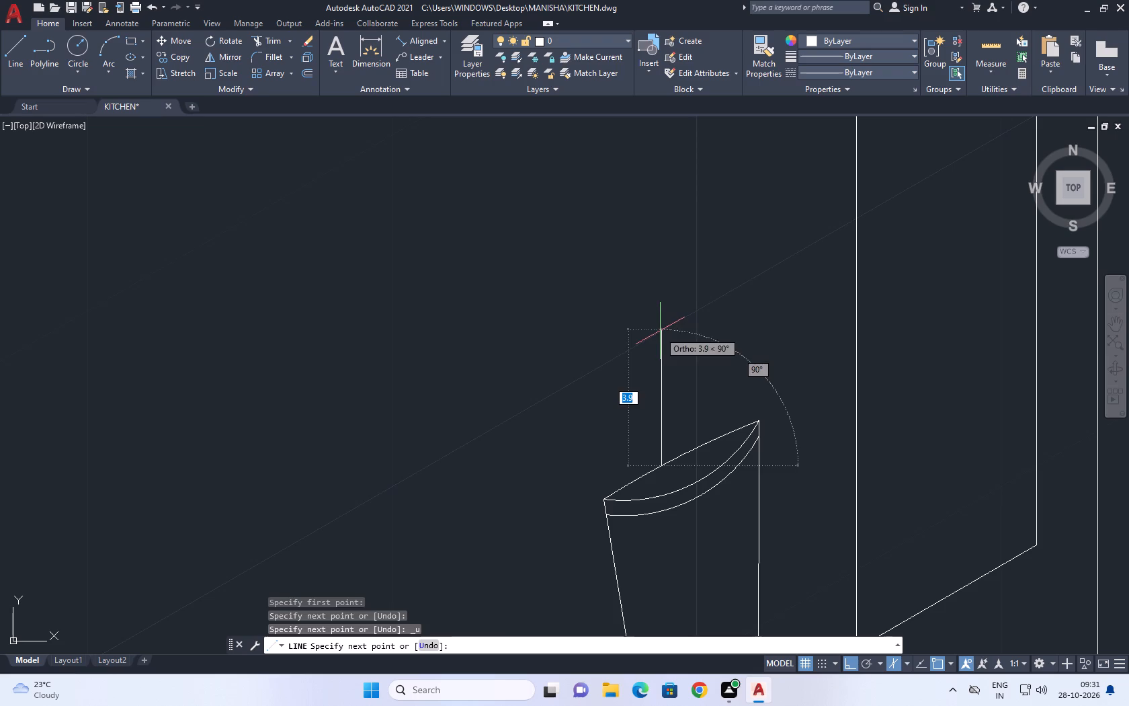
{"action": "left_click", "coordinate": [660, 331]}
{"action": "left_click", "coordinate": [675, 321]}
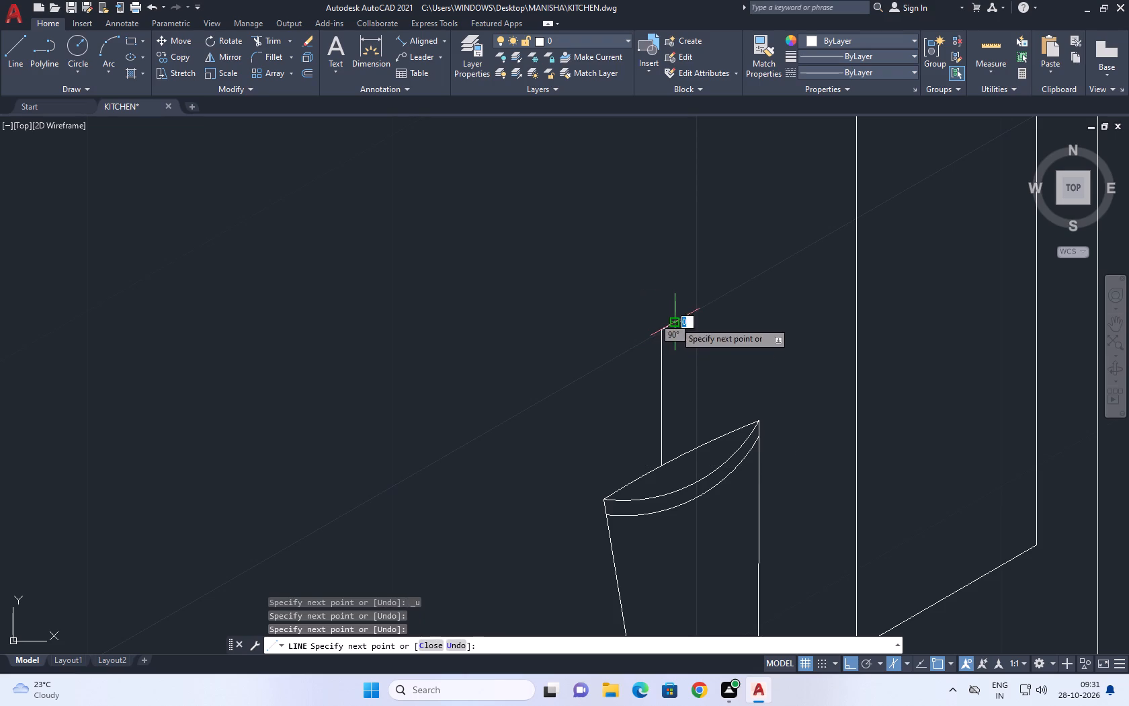
{"action": "scroll", "coordinate": [666, 452], "scroll_direction": "up", "scroll_amount": 2}
{"action": "left_click", "coordinate": [683, 484]}
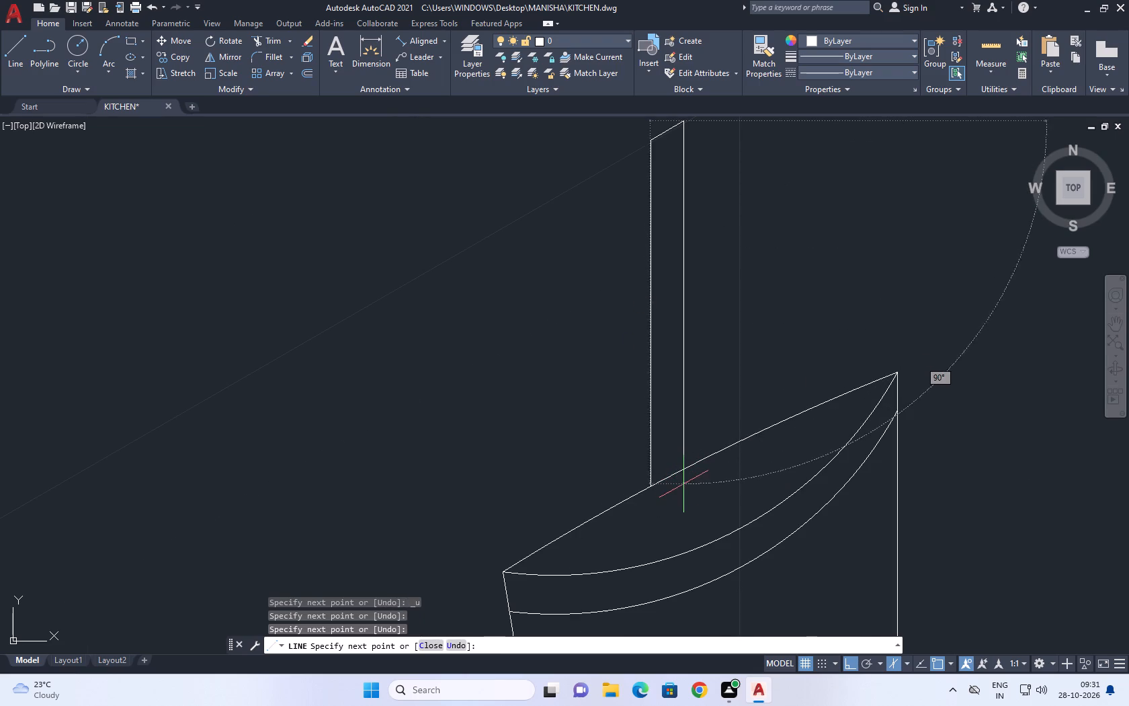
{"action": "right_click", "coordinate": [685, 484]}
{"action": "left_click", "coordinate": [716, 507]}
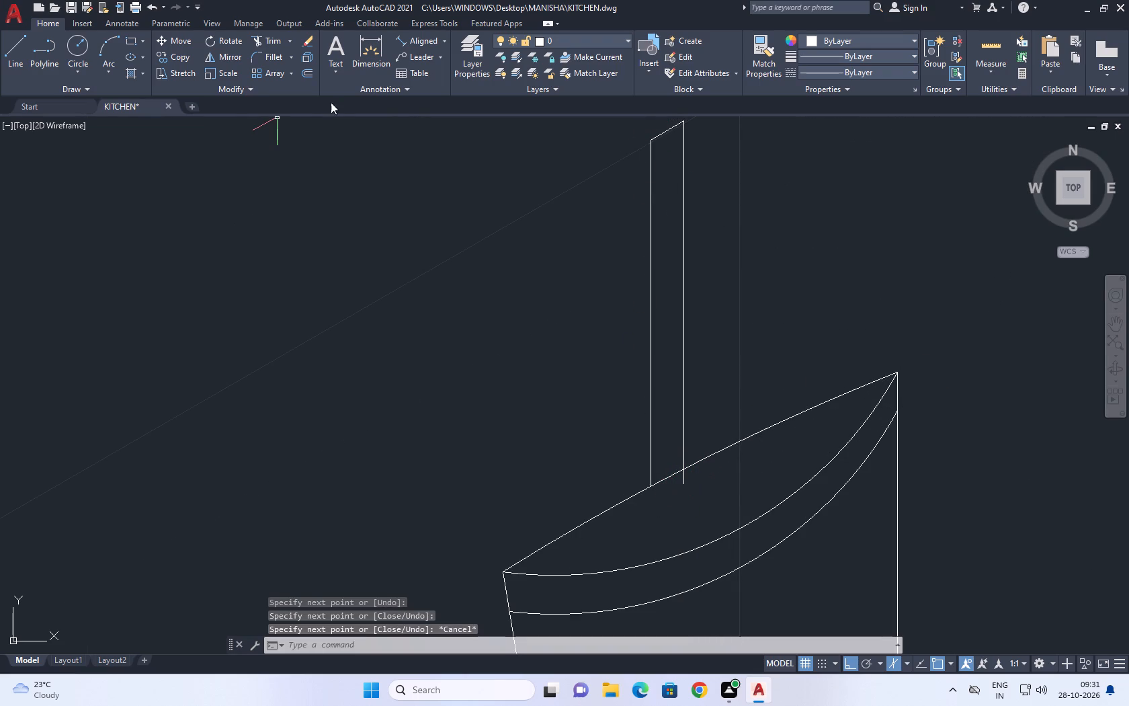
Trim the end of the strip's second vertical line that sticks out below the back rim arc.
{"action": "left_click", "coordinate": [271, 45]}
{"action": "scroll", "coordinate": [687, 494], "scroll_direction": "up", "scroll_amount": 2}
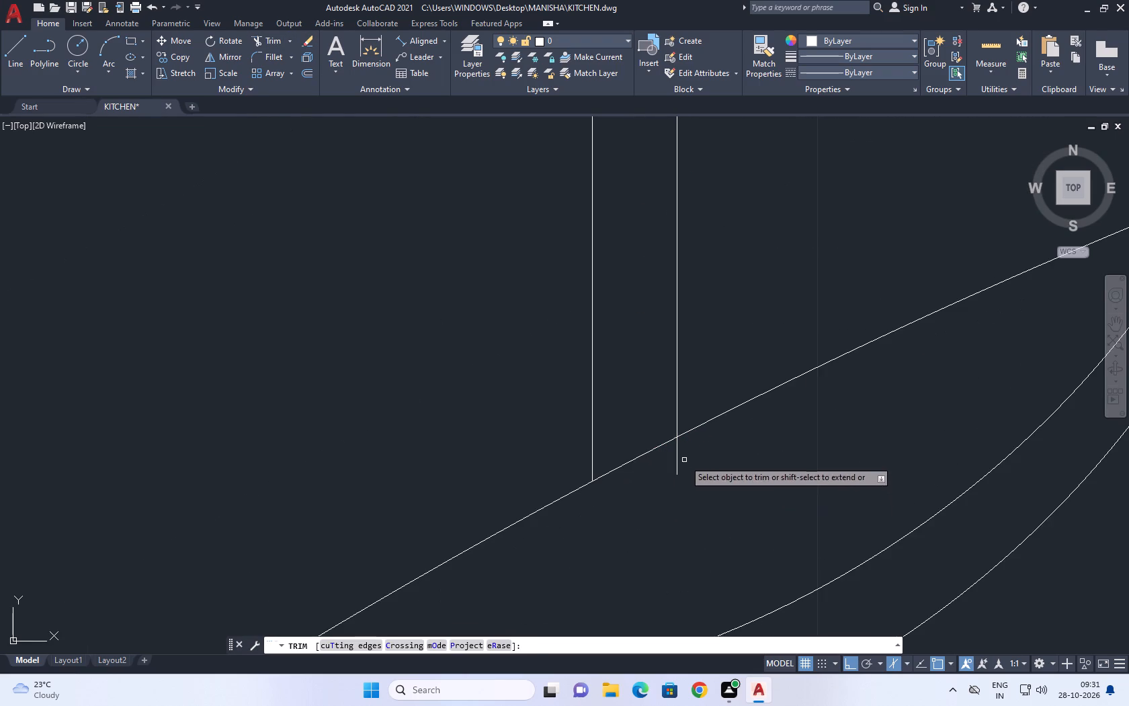
{"action": "left_click", "coordinate": [684, 459]}
{"action": "left_click", "coordinate": [668, 469]}
{"action": "right_click", "coordinate": [726, 473]}
{"action": "left_click", "coordinate": [772, 305]}
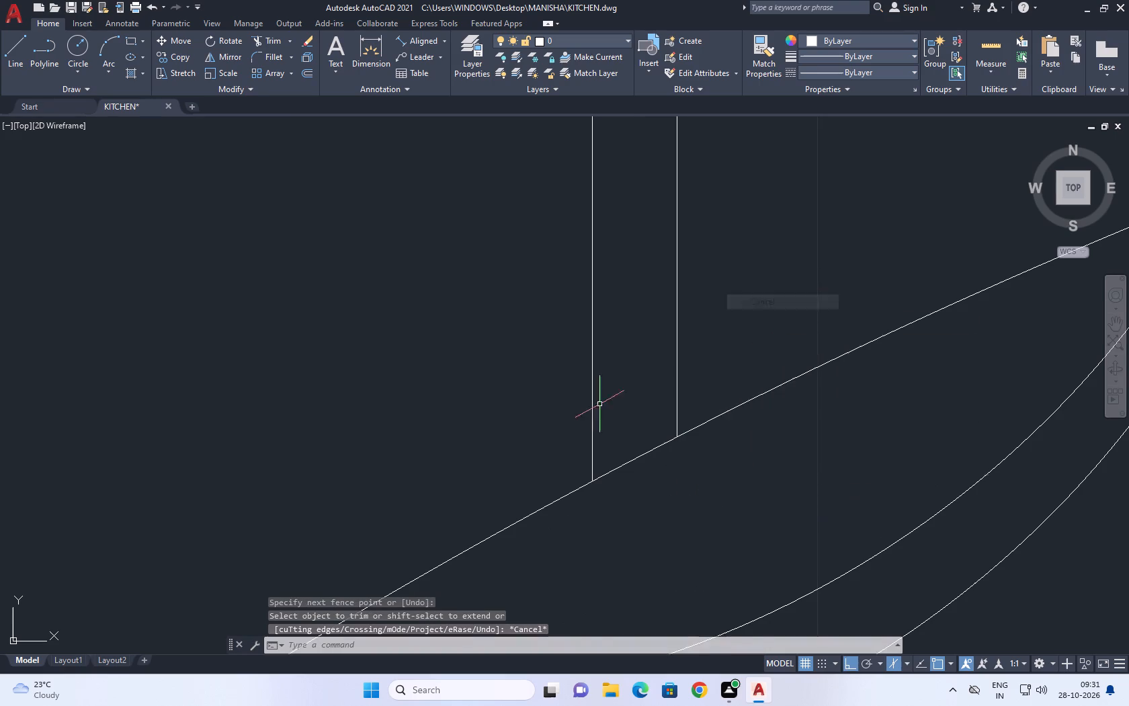
Move the strip's three lines a short distance straight down so their lower ends reach inside the object's opening.
{"action": "scroll", "coordinate": [606, 409], "scroll_direction": "down", "scroll_amount": 7}
{"action": "middle_click_drag", "start_coordinate": [712, 432], "coordinate": [689, 430]}
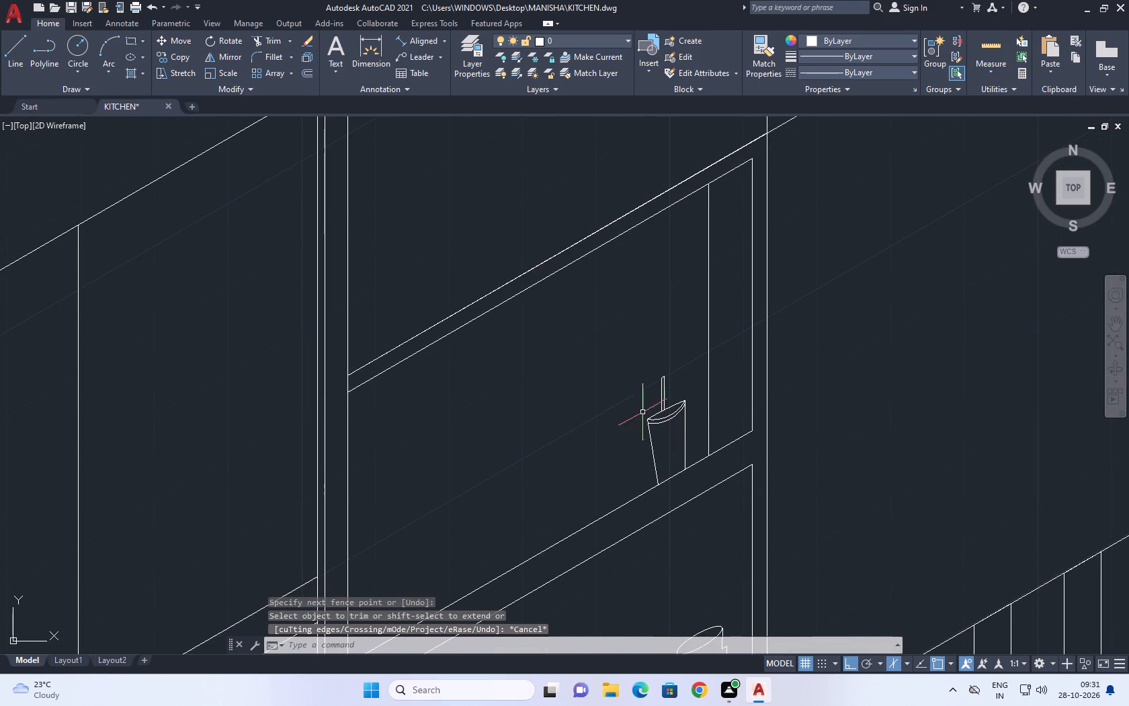
{"action": "middle_click_drag", "start_coordinate": [668, 420], "coordinate": [578, 407]}
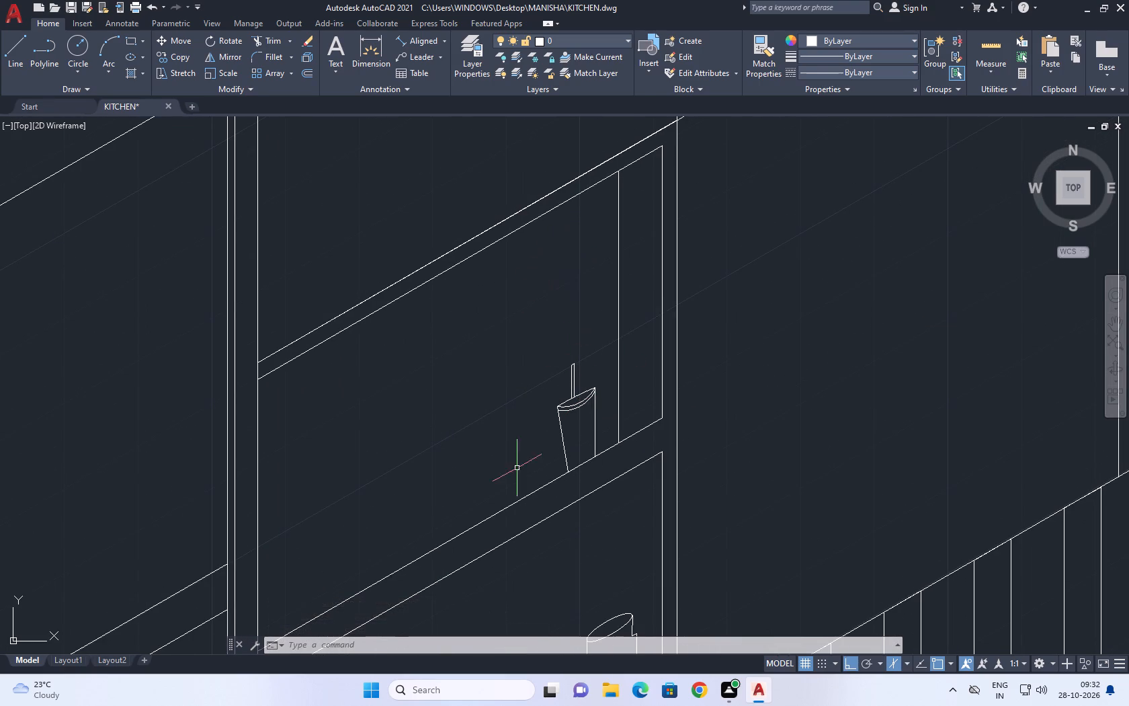
{"action": "scroll", "coordinate": [572, 411], "scroll_direction": "up", "scroll_amount": 1}
{"action": "scroll", "coordinate": [556, 360], "scroll_direction": "up", "scroll_amount": 1}
{"action": "left_click", "coordinate": [569, 311]}
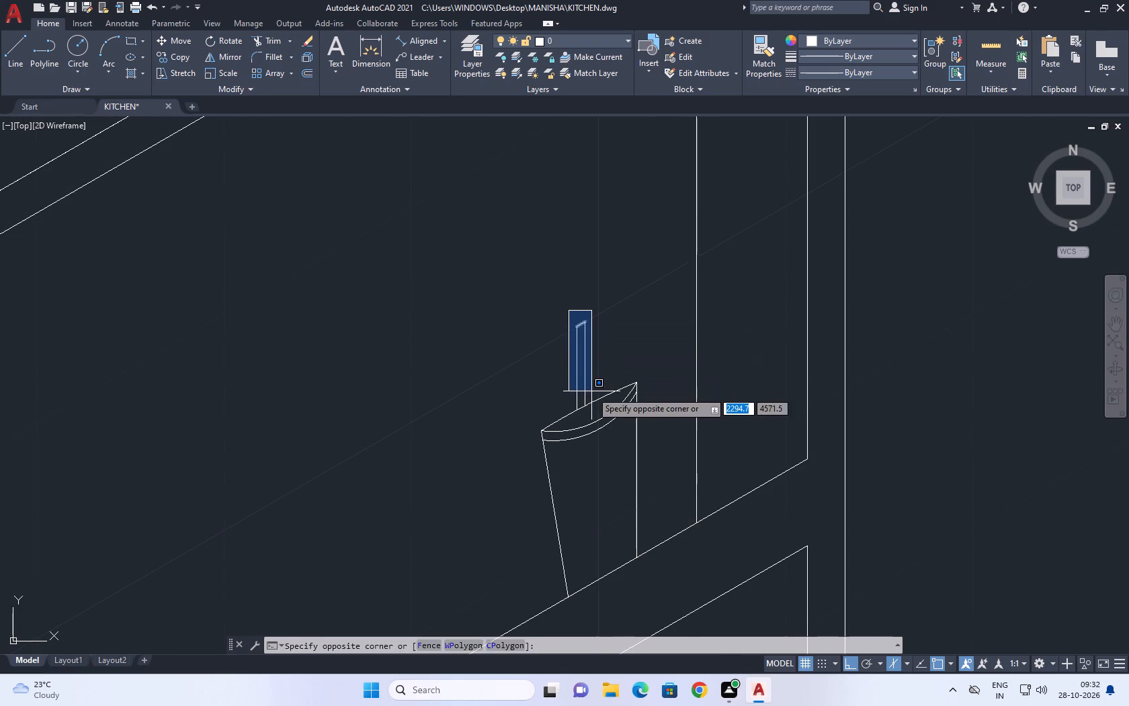
{"action": "scroll", "coordinate": [590, 405], "scroll_direction": "up", "scroll_amount": 2}
{"action": "left_click", "coordinate": [590, 420]}
{"action": "middle_click_drag", "start_coordinate": [609, 354], "coordinate": [557, 369]}
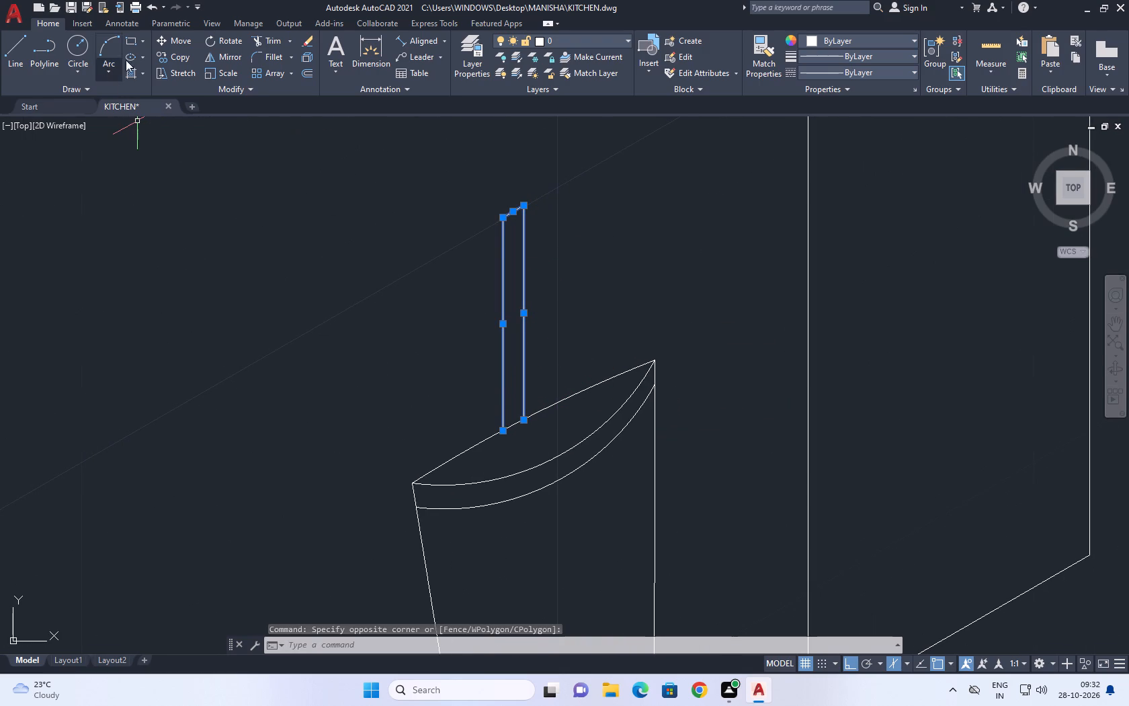
{"action": "left_click", "coordinate": [185, 39]}
{"action": "scroll", "coordinate": [532, 428], "scroll_direction": "up", "scroll_amount": 1}
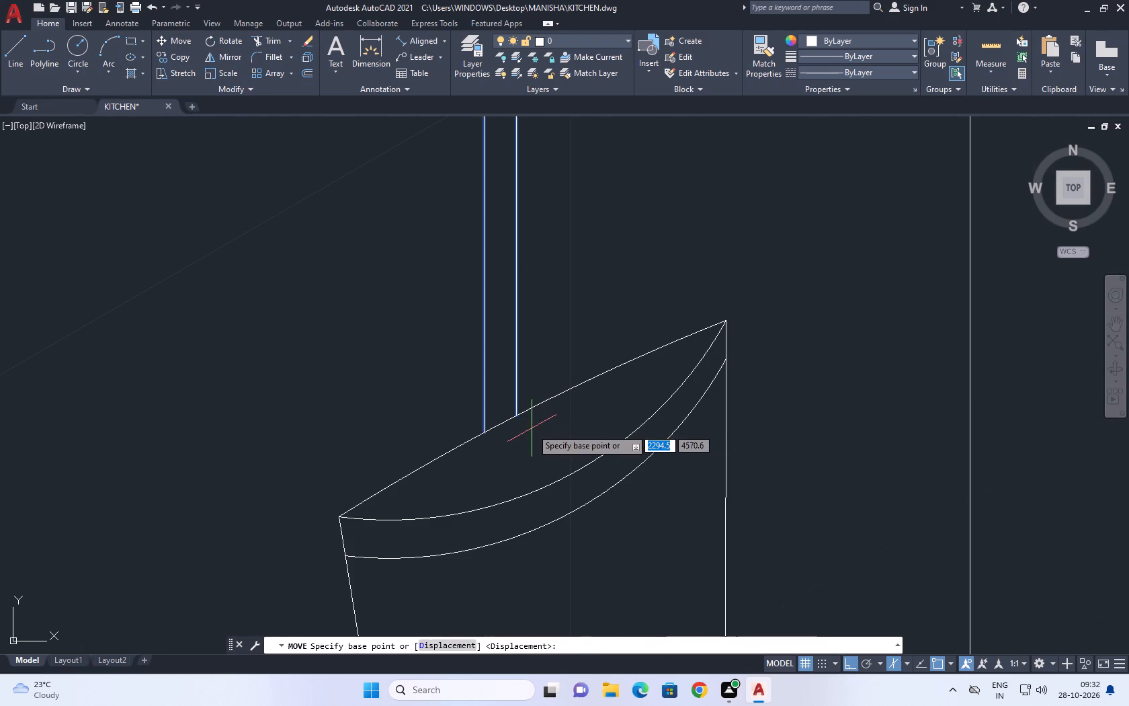
{"action": "left_click", "coordinate": [532, 428]}
{"action": "left_click", "coordinate": [551, 447]}
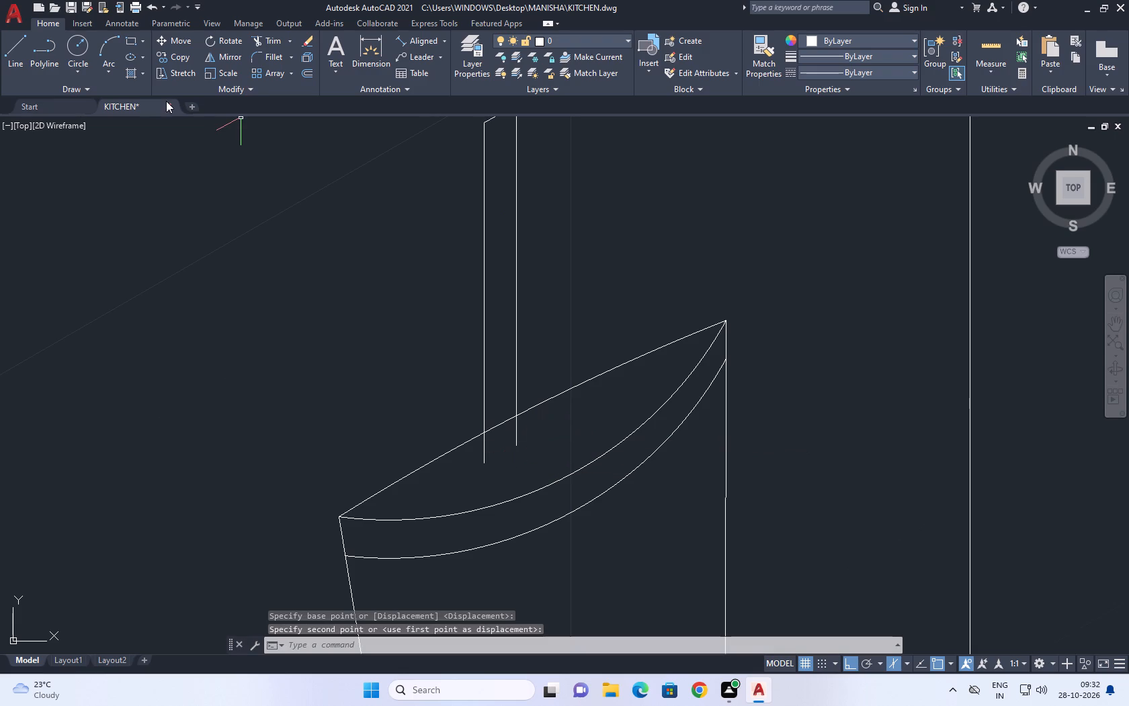
Draw a downward-bulging arc, with Ortho off, joining the lower ends of the strip's two vertical lines.
{"action": "left_click", "coordinate": [105, 39]}
{"action": "scroll", "coordinate": [471, 471], "scroll_direction": "up", "scroll_amount": 2}
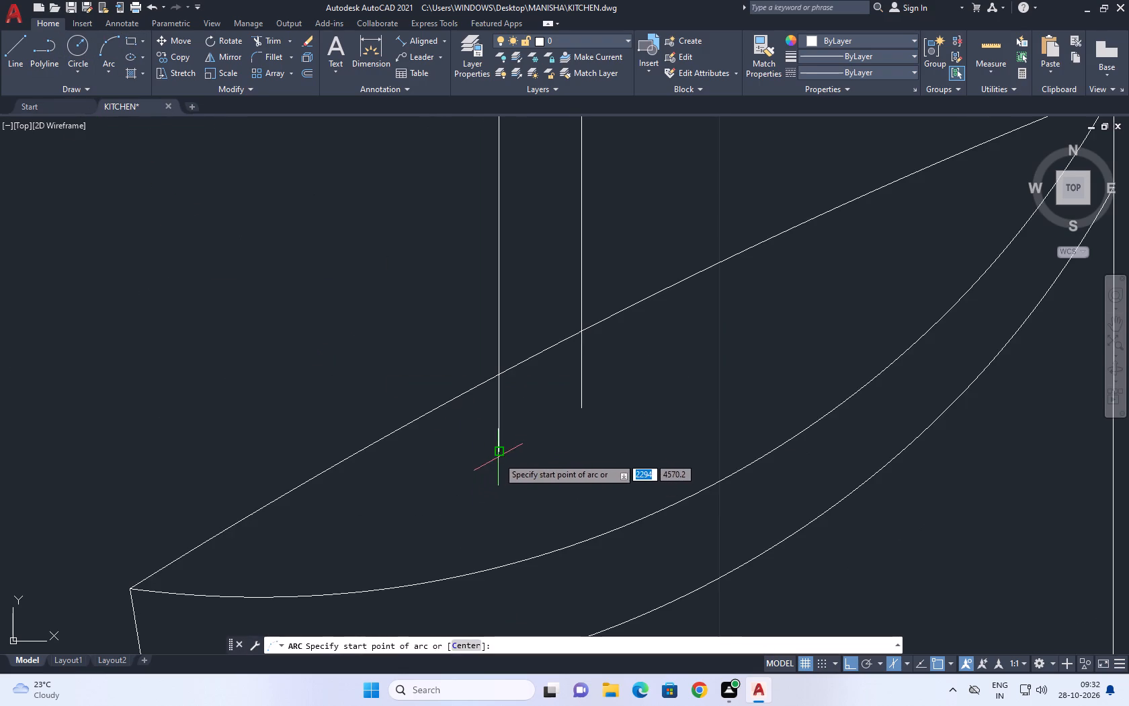
{"action": "left_click", "coordinate": [499, 457]}
{"action": "scroll", "coordinate": [515, 444], "scroll_direction": "up", "scroll_amount": 2}
{"action": "key", "text": "F8"}
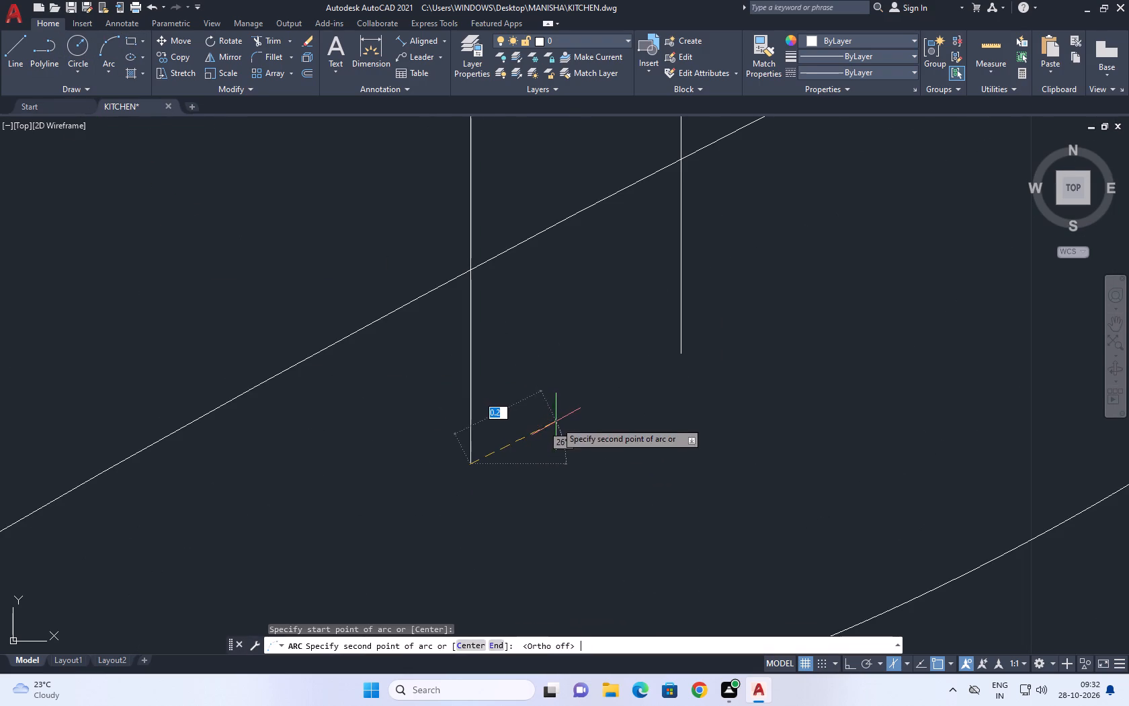
{"action": "left_click", "coordinate": [633, 417]}
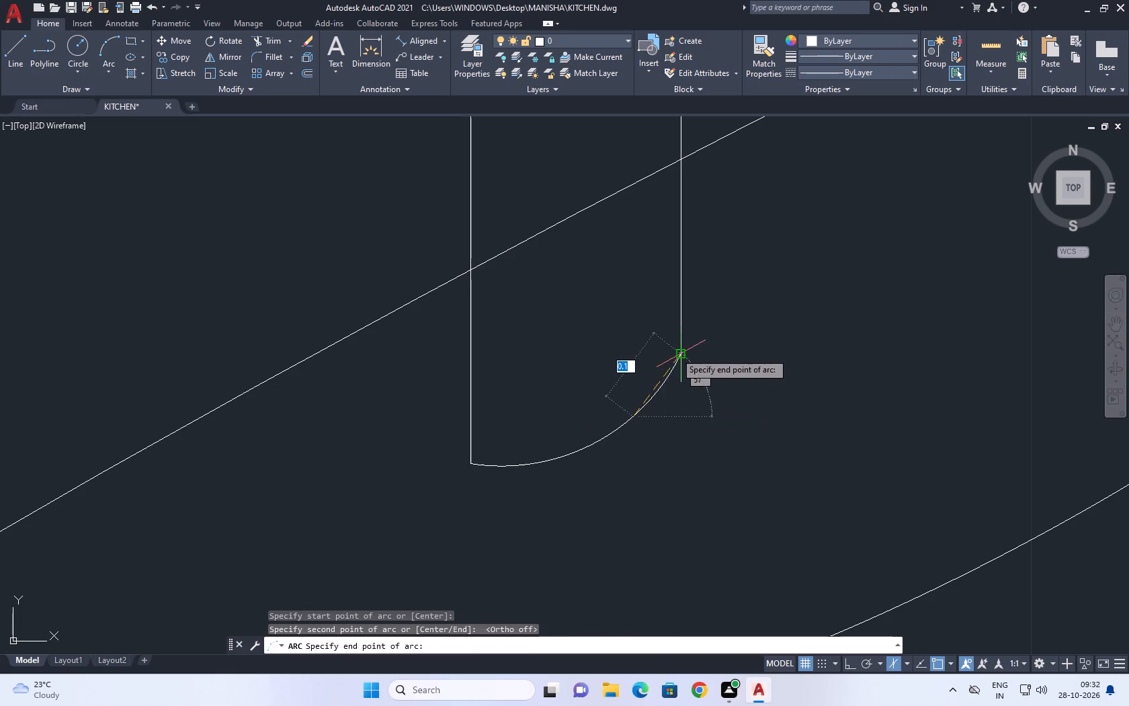
{"action": "left_click", "coordinate": [682, 352]}
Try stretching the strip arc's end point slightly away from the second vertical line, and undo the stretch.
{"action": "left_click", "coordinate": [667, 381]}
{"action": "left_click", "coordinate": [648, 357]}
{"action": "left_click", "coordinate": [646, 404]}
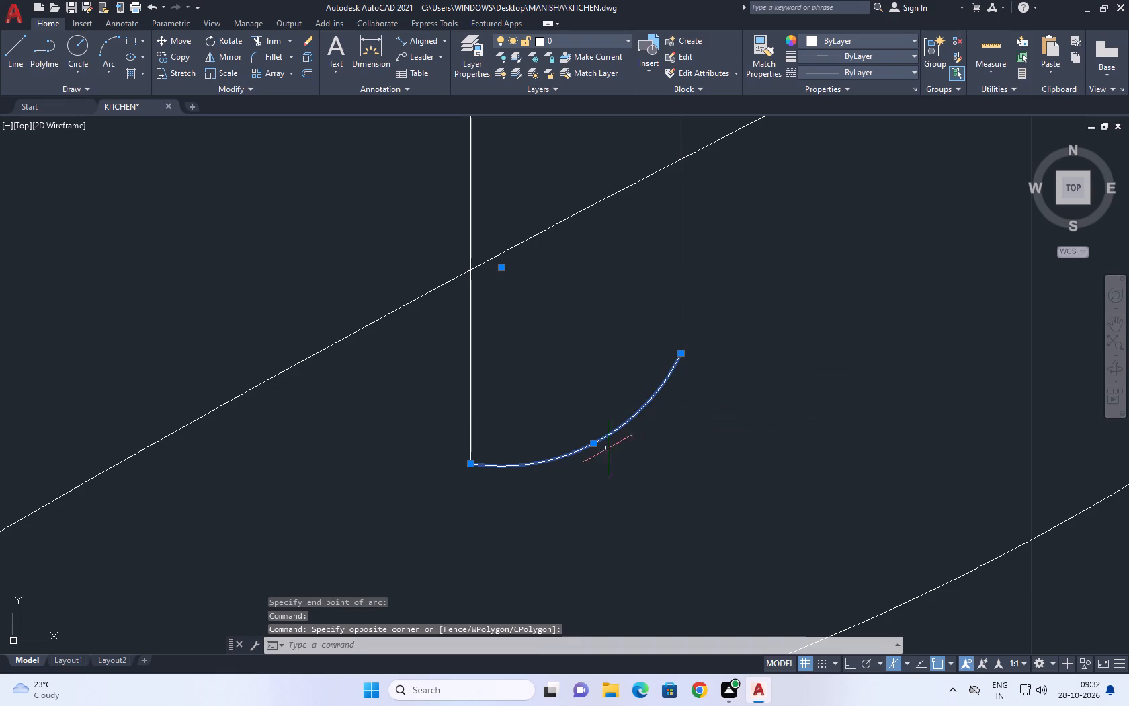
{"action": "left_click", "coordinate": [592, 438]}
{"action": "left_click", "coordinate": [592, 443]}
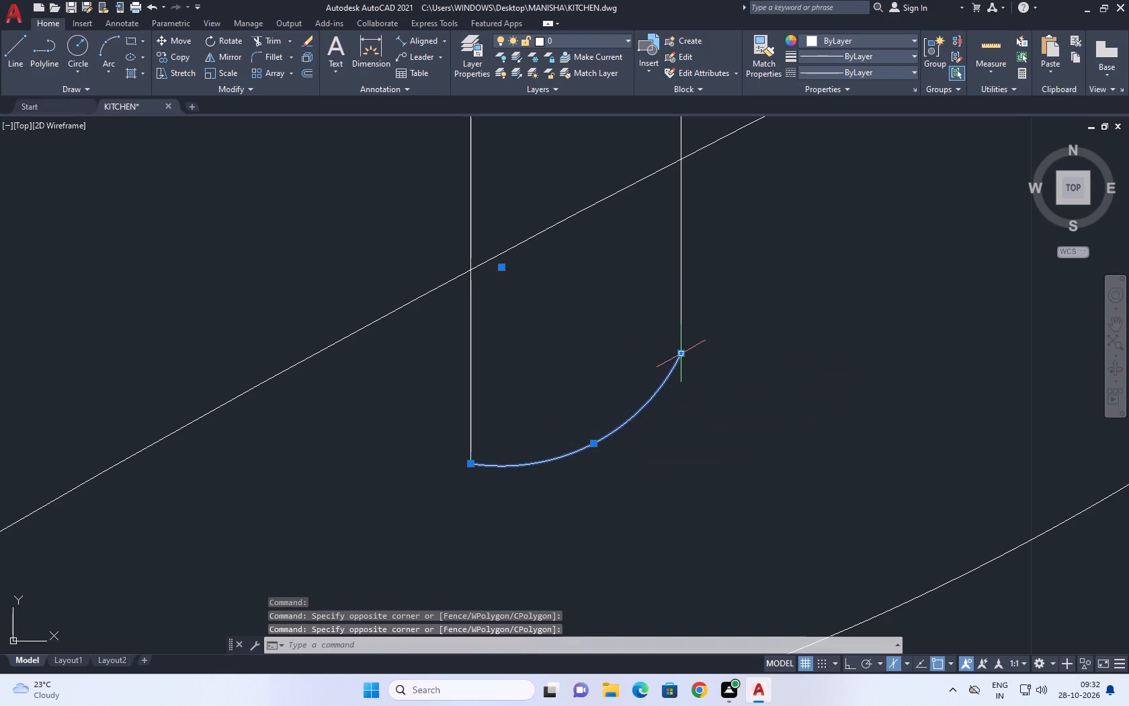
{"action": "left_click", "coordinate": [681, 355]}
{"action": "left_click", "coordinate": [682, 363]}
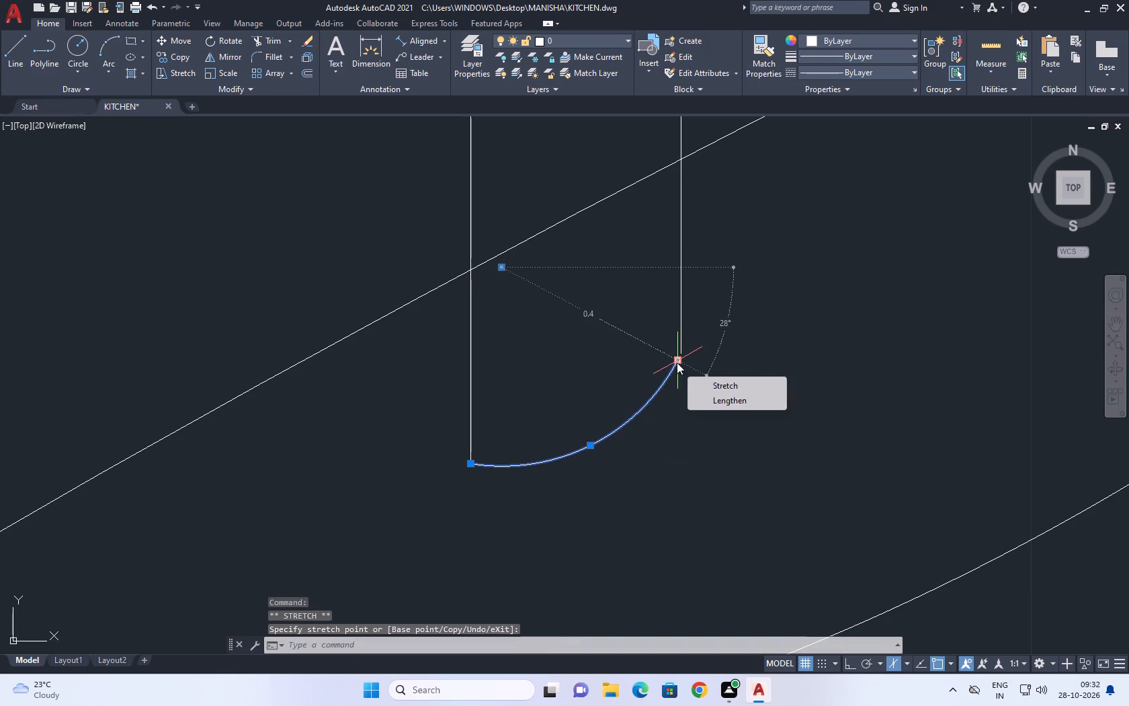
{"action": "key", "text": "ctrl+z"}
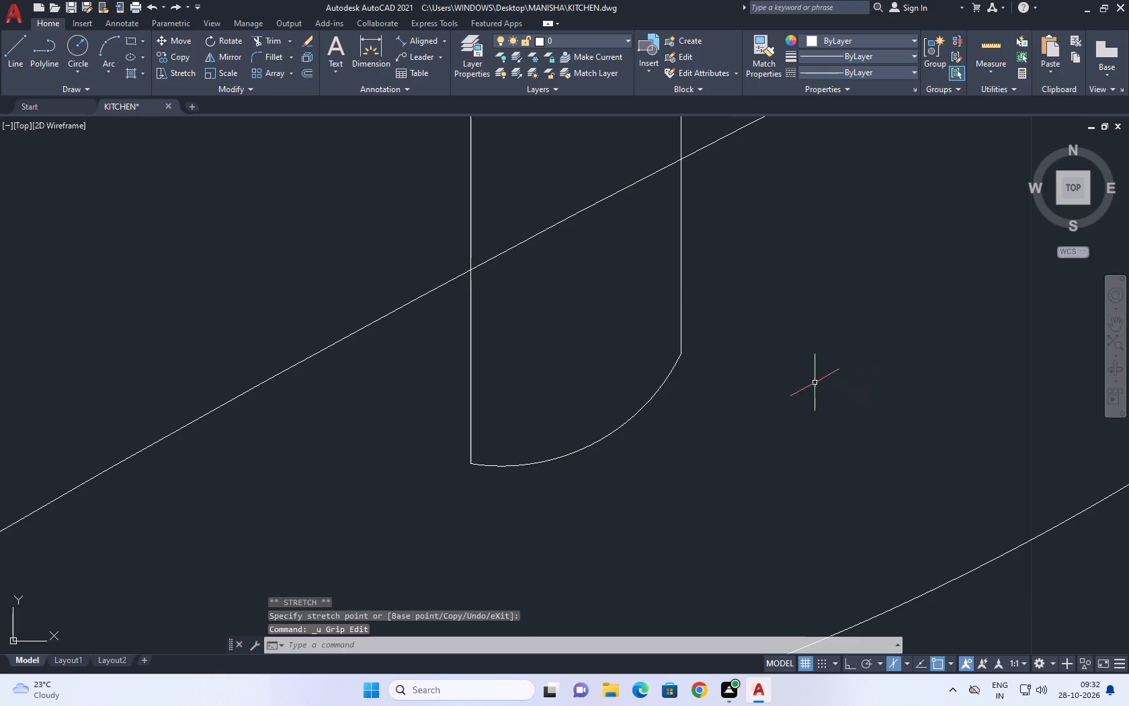
Trim the piece of the back rim arc that crosses between the strip's two vertical lines.
{"action": "scroll", "coordinate": [667, 382], "scroll_direction": "down", "scroll_amount": 7}
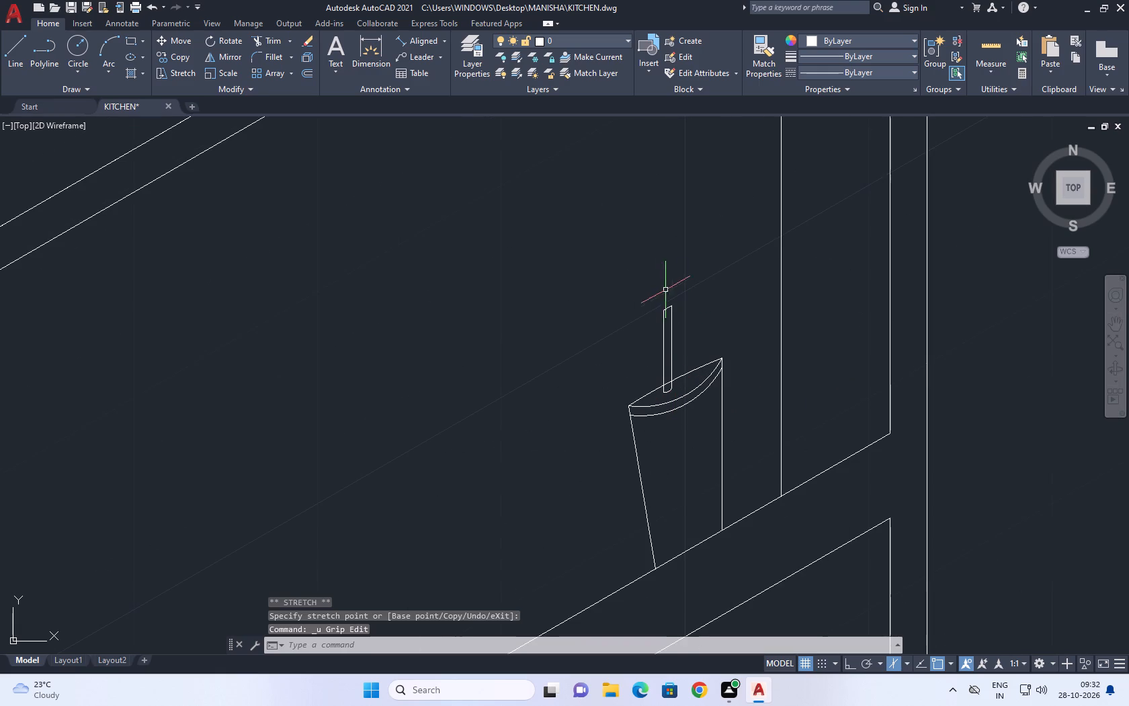
{"action": "middle_click_drag", "start_coordinate": [684, 294], "coordinate": [637, 307]}
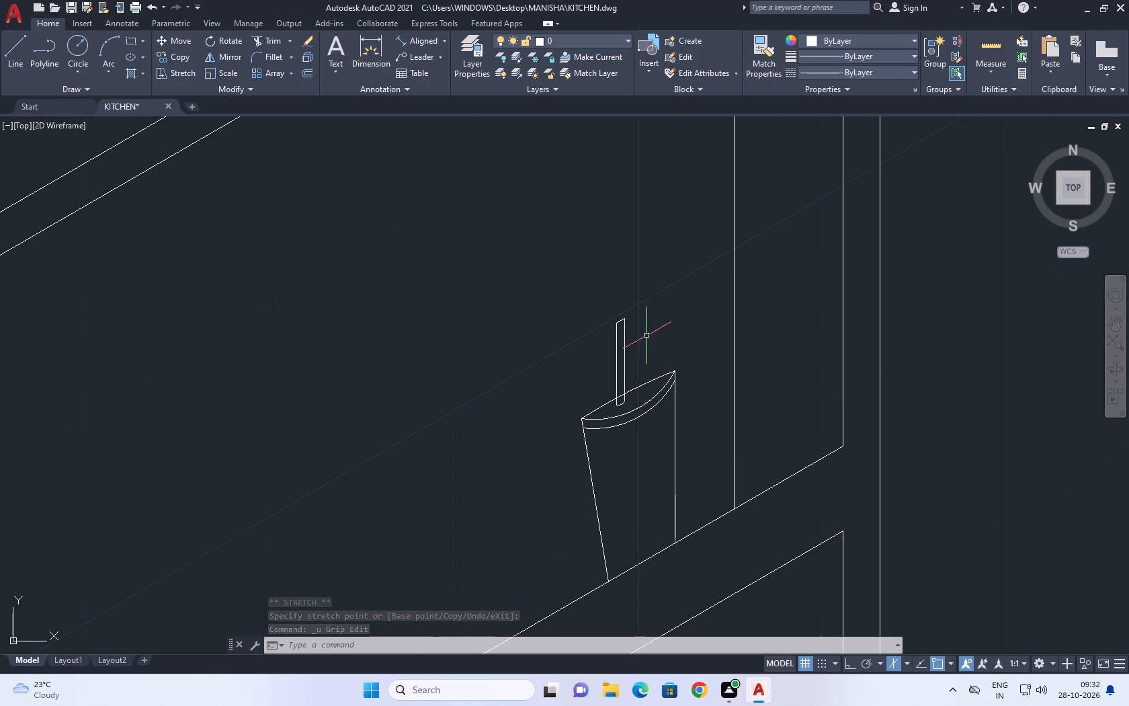
{"action": "scroll", "coordinate": [819, 282], "scroll_direction": "down", "scroll_amount": 4}
{"action": "middle_click_drag", "start_coordinate": [776, 329], "coordinate": [758, 334]}
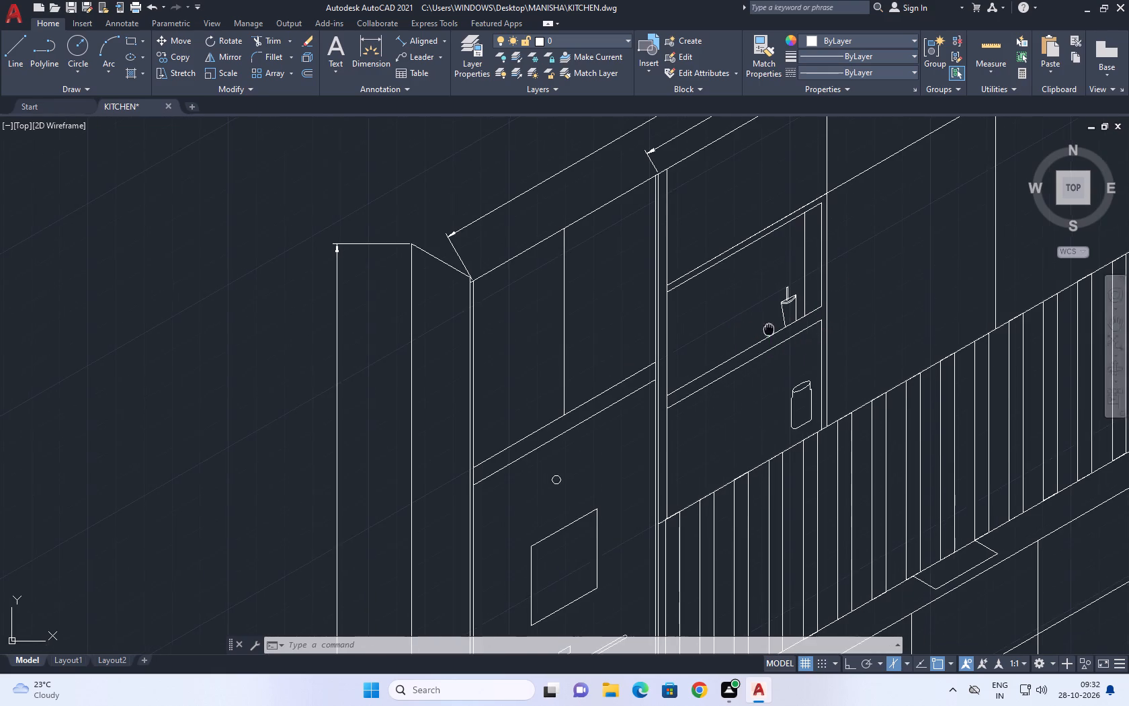
{"action": "middle_click_drag", "start_coordinate": [758, 334], "coordinate": [717, 346]}
{"action": "scroll", "coordinate": [716, 346], "scroll_direction": "down", "scroll_amount": 1}
{"action": "left_click", "coordinate": [270, 40]}
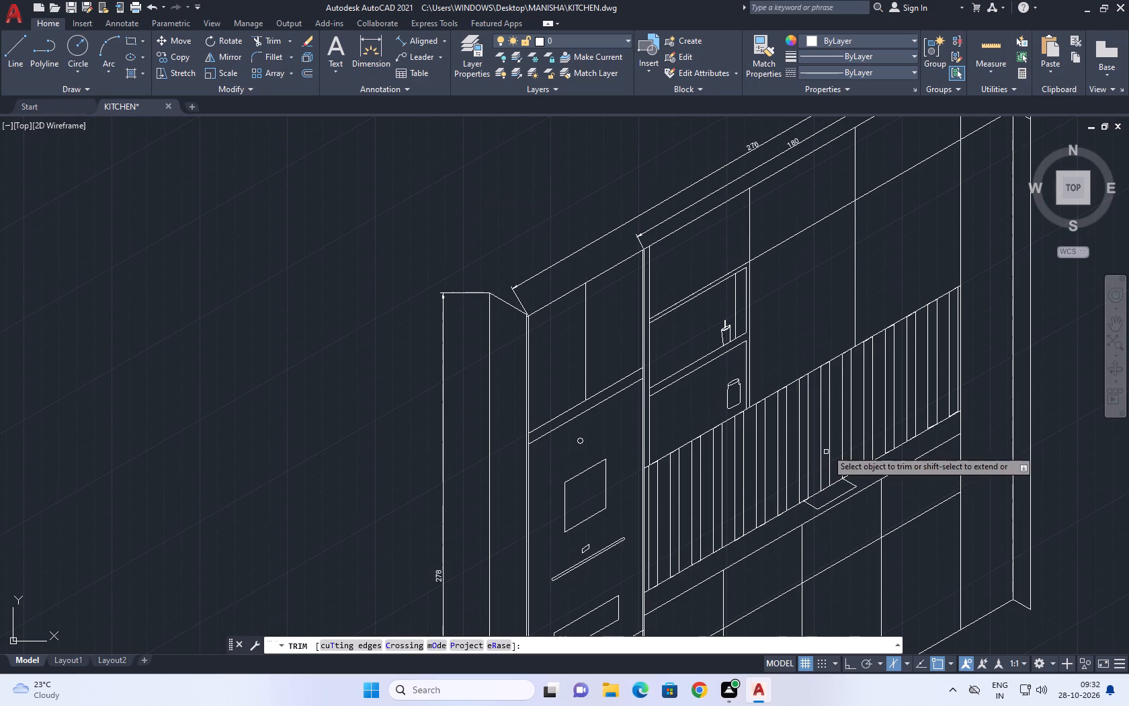
{"action": "scroll", "coordinate": [725, 336], "scroll_direction": "up", "scroll_amount": 8}
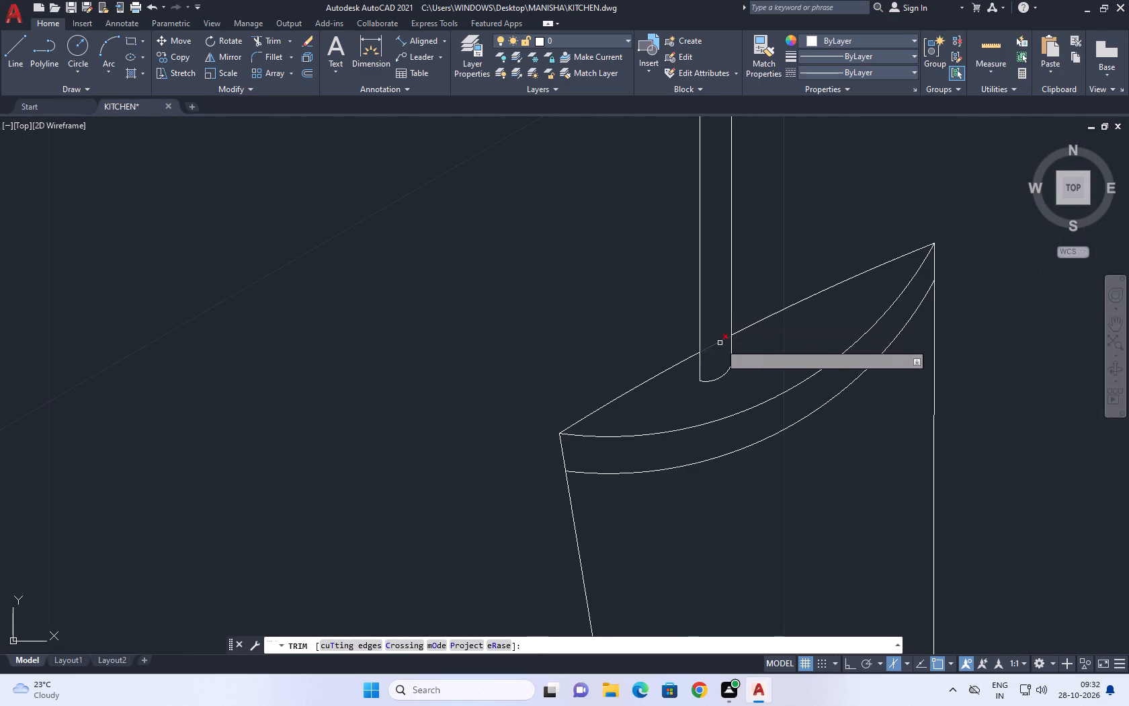
{"action": "left_click", "coordinate": [720, 343]}
{"action": "scroll", "coordinate": [637, 285], "scroll_direction": "down", "scroll_amount": 6}
{"action": "right_click", "coordinate": [590, 260]}
{"action": "left_click", "coordinate": [640, 279]}
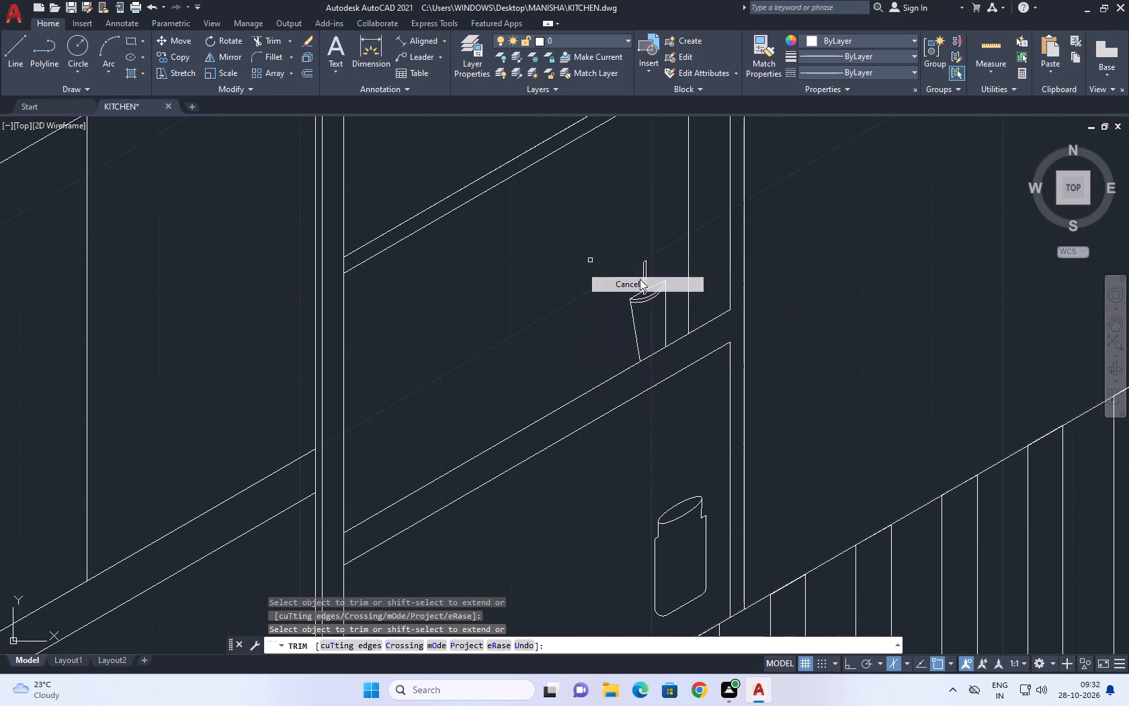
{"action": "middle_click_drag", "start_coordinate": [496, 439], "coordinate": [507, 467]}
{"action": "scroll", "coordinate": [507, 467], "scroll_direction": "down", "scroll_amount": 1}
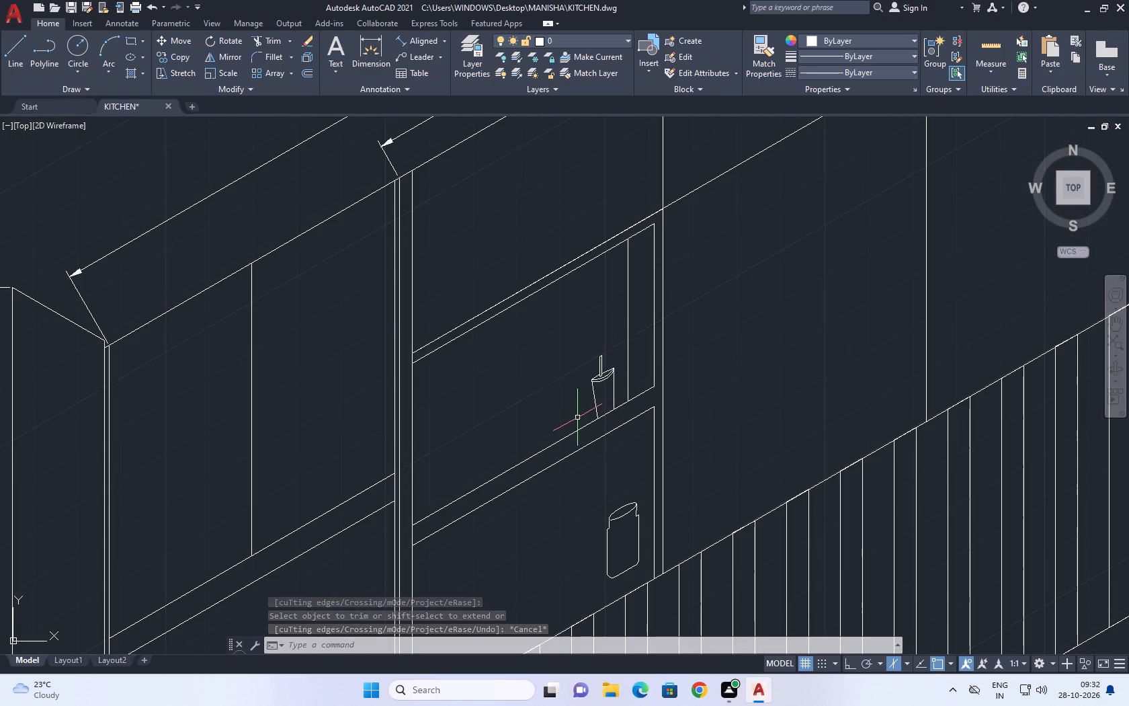
Draw a three-point arc bulging away from the curved-rim holder, just above the same niche shelf, as a rounded object's first side.
{"action": "type", "text": "A"}
{"action": "key", "text": "space"}
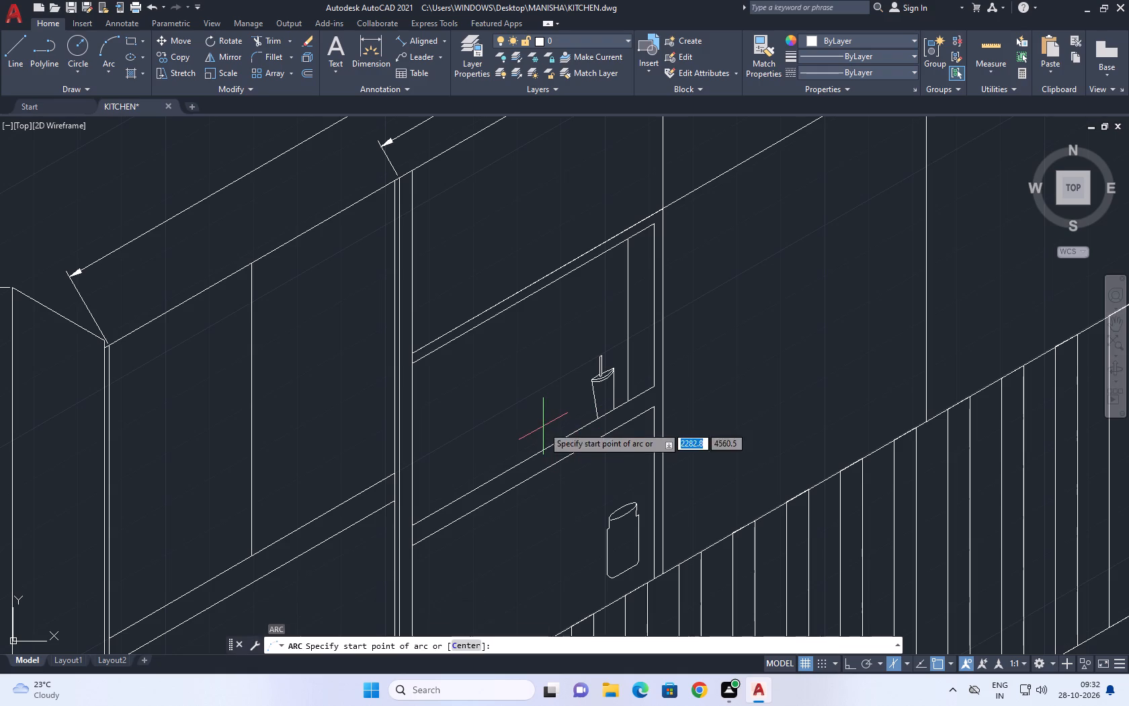
{"action": "scroll", "coordinate": [541, 444], "scroll_direction": "up", "scroll_amount": 2}
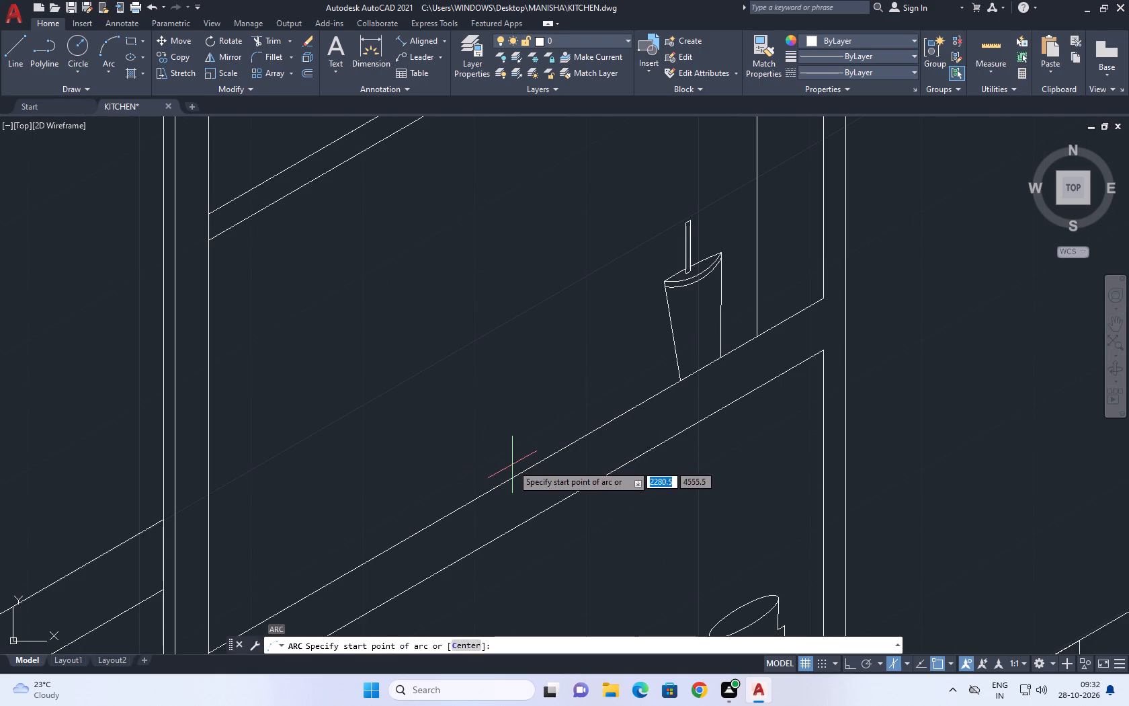
{"action": "left_click", "coordinate": [512, 465]}
{"action": "left_click", "coordinate": [461, 400]}
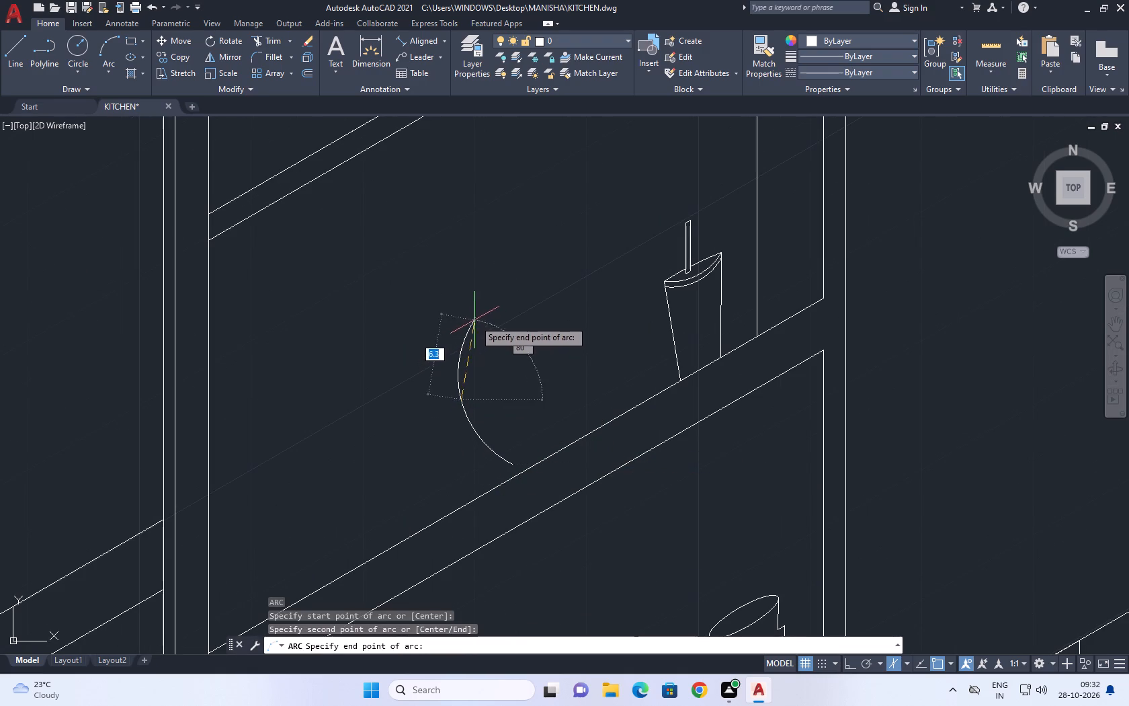
{"action": "left_click", "coordinate": [472, 318]}
{"action": "middle_click_drag", "start_coordinate": [492, 372], "coordinate": [489, 383]}
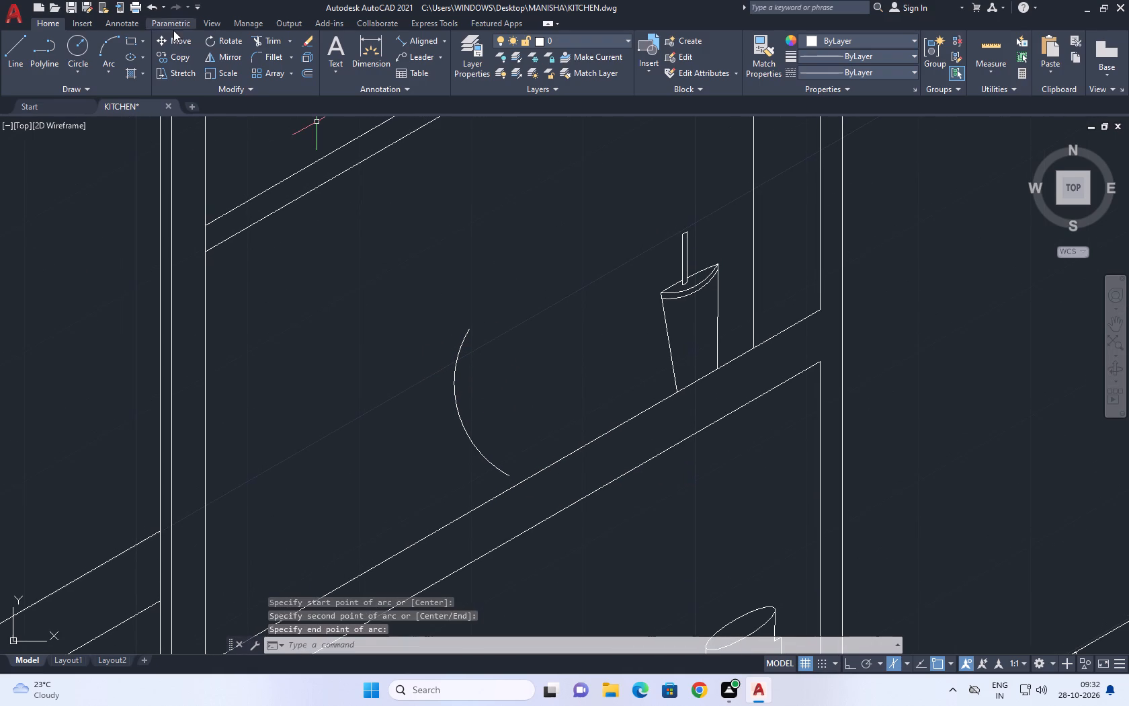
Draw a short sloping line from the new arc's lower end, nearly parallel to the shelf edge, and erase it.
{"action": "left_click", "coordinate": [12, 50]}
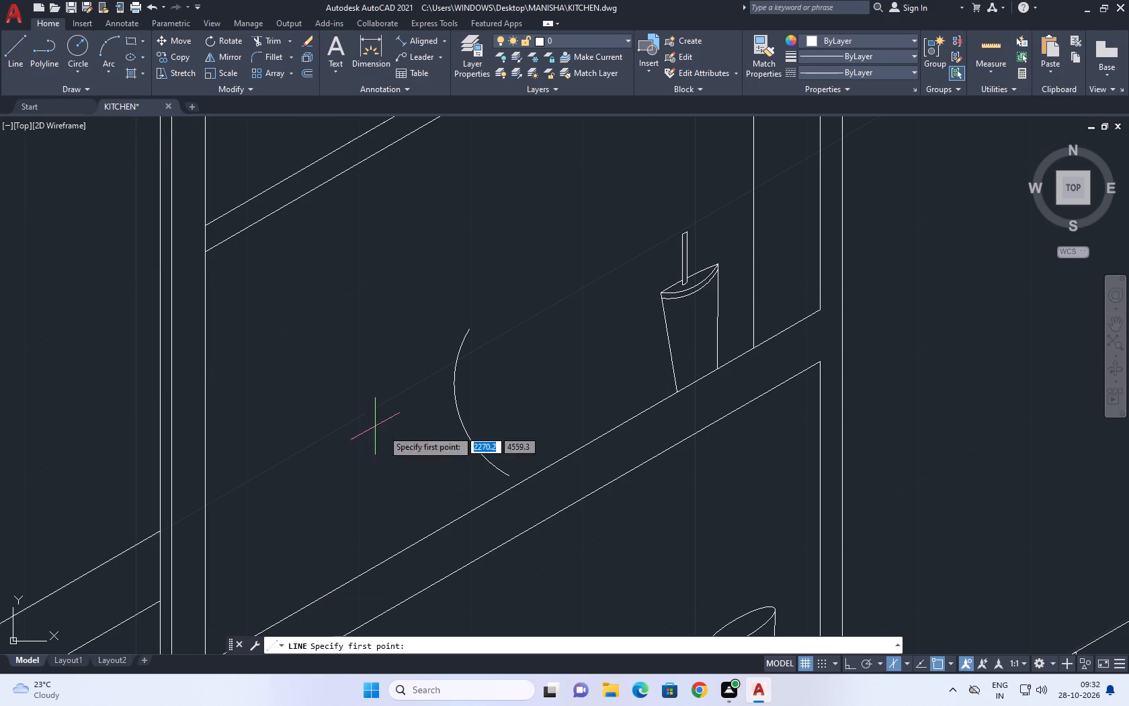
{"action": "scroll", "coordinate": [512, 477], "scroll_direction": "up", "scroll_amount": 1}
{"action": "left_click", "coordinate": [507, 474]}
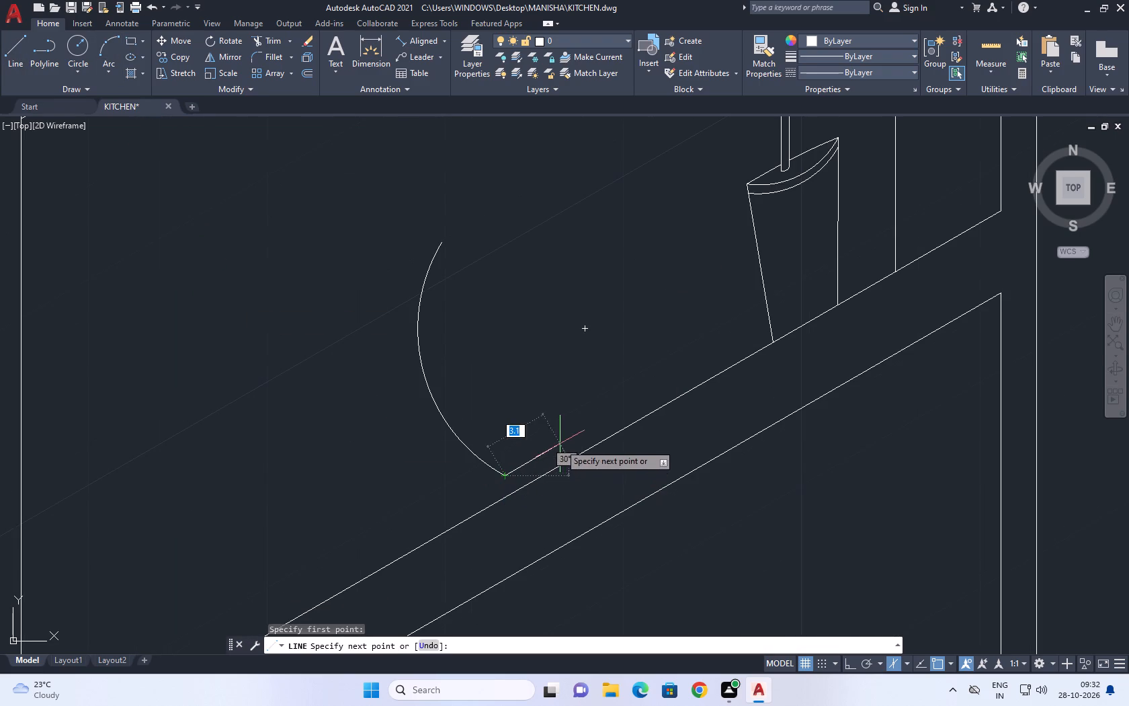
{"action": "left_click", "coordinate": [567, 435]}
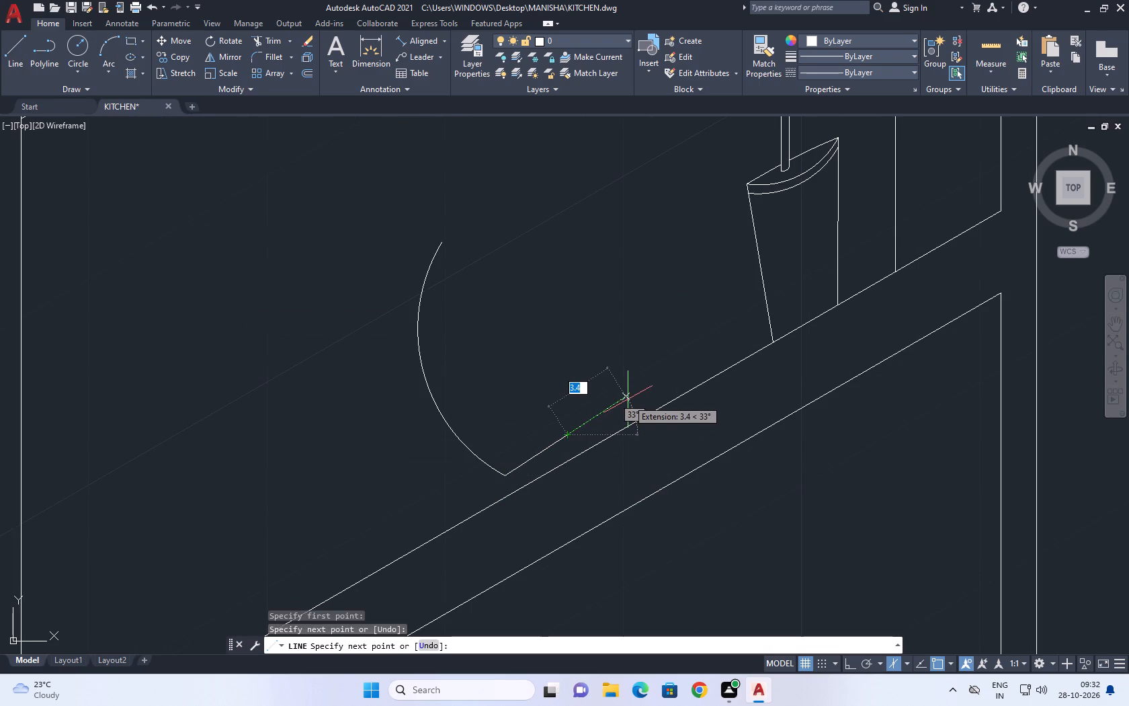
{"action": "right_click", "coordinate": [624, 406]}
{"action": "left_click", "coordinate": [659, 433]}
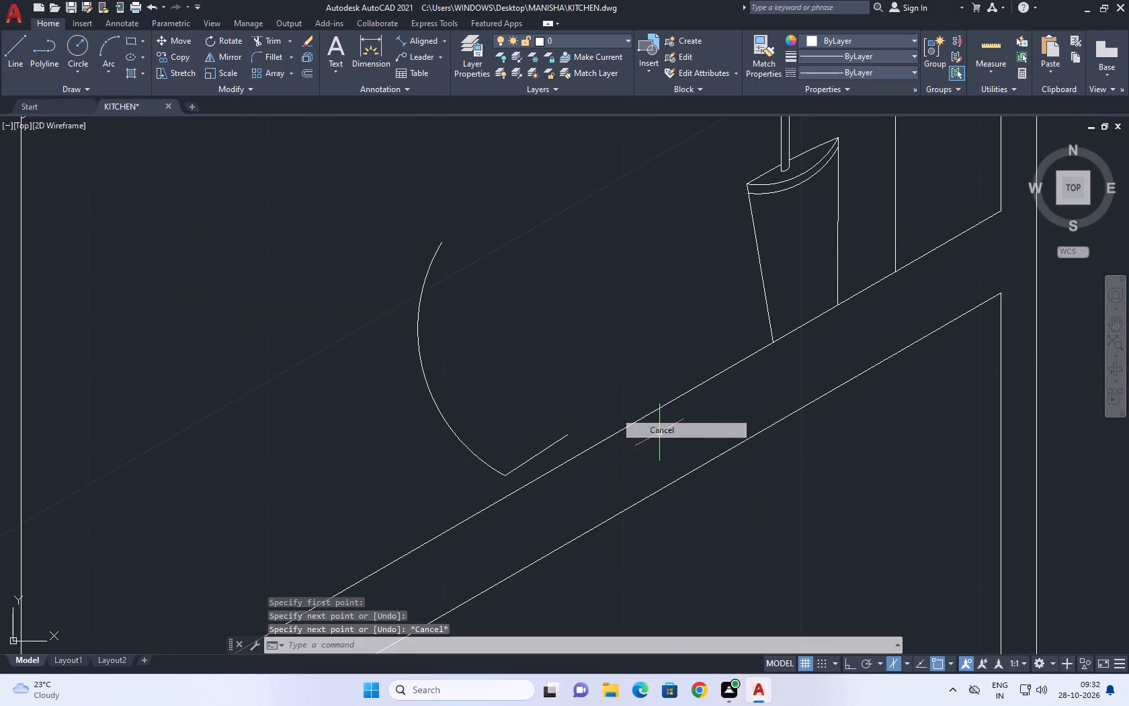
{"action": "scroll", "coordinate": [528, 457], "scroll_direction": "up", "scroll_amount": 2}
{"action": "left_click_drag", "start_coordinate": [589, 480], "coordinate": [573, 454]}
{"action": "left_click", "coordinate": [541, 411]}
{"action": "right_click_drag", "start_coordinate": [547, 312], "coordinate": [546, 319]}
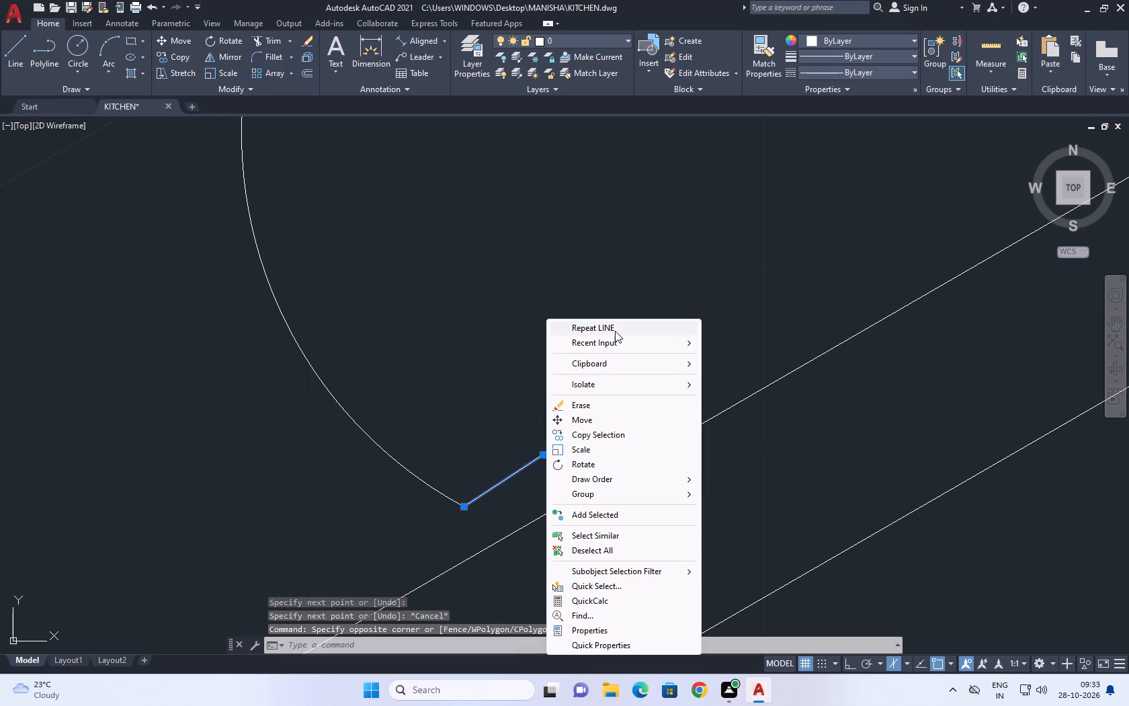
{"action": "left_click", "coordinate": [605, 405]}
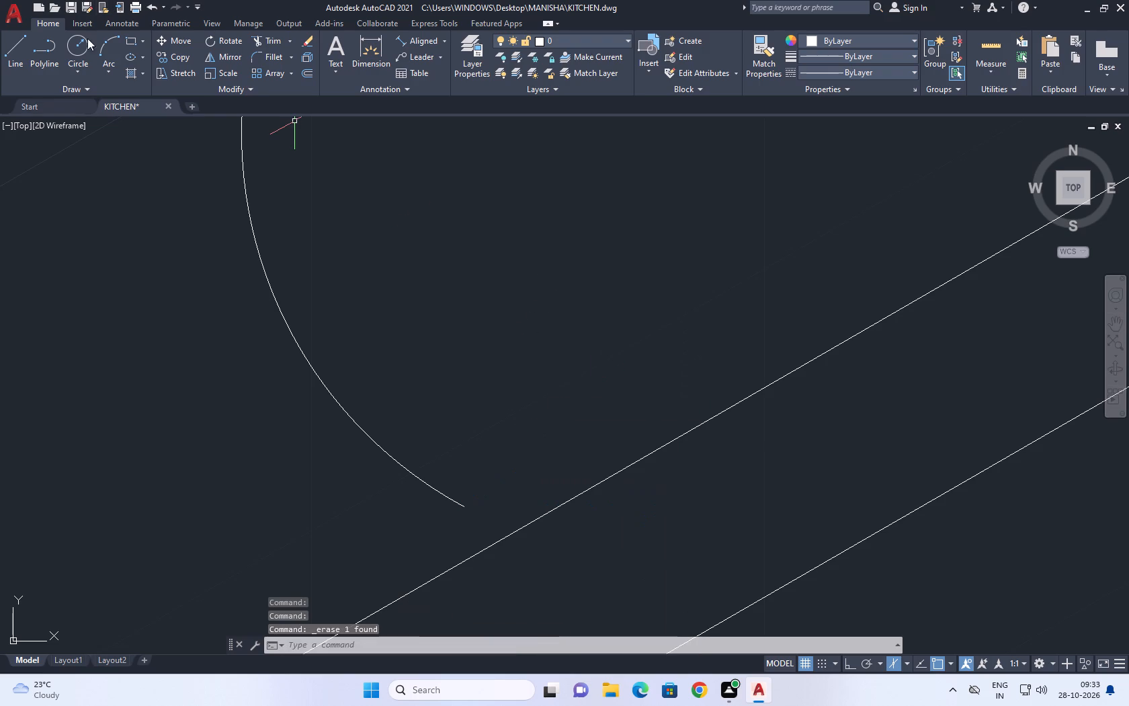
Draw a shallow downward-bulging arc from the side arc's lower end along the shelf edge as the rounded object's base.
{"action": "left_click", "coordinate": [106, 46]}
{"action": "left_click", "coordinate": [465, 505]}
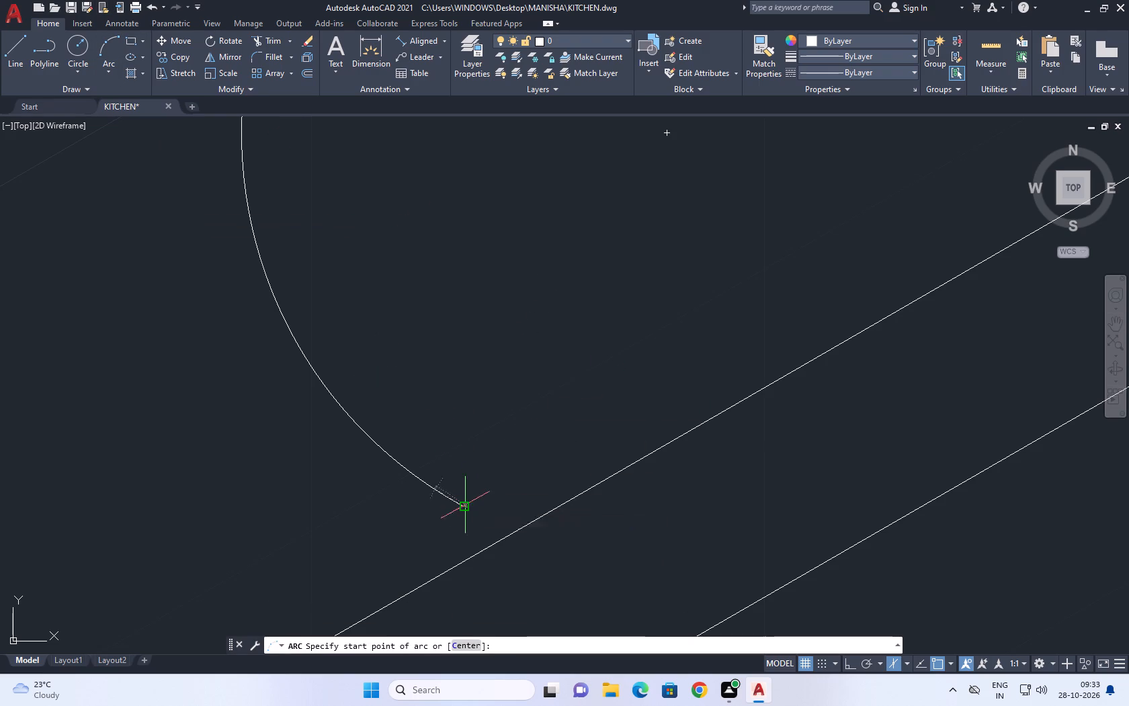
{"action": "left_click", "coordinate": [604, 452]}
{"action": "scroll", "coordinate": [657, 411], "scroll_direction": "down", "scroll_amount": 2}
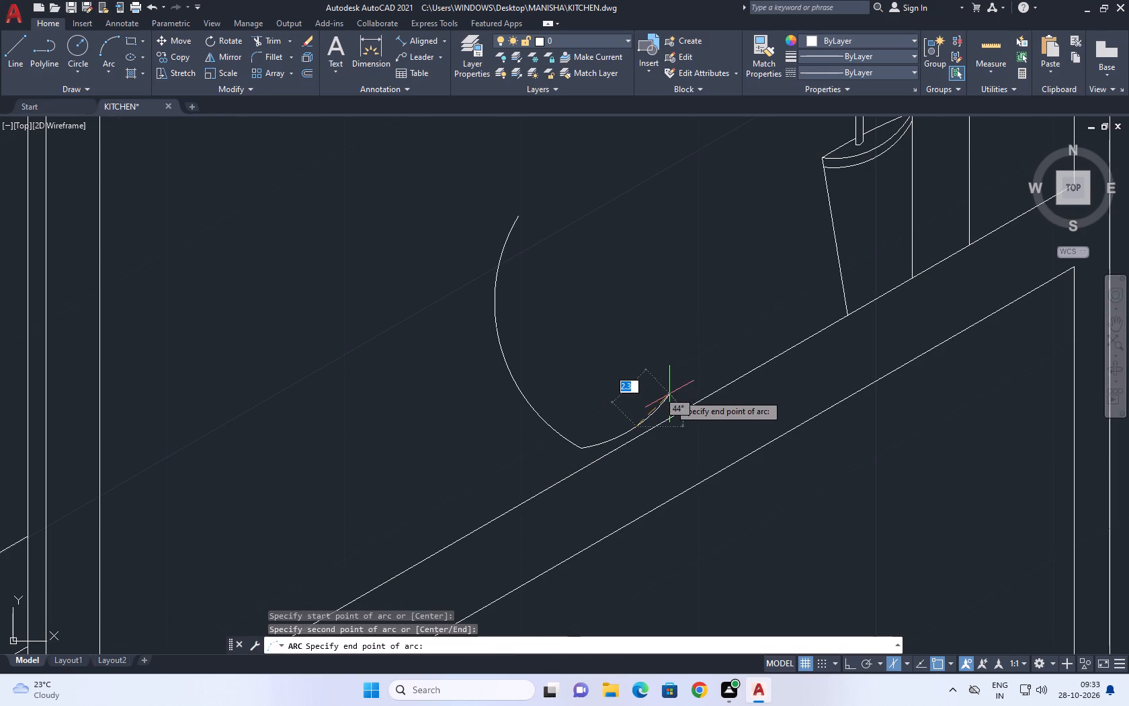
{"action": "left_click", "coordinate": [685, 392]}
Stretch the first side arc's upper end and midpoint slightly outward, and clear the selection.
{"action": "left_click_drag", "start_coordinate": [563, 255], "coordinate": [560, 254]}
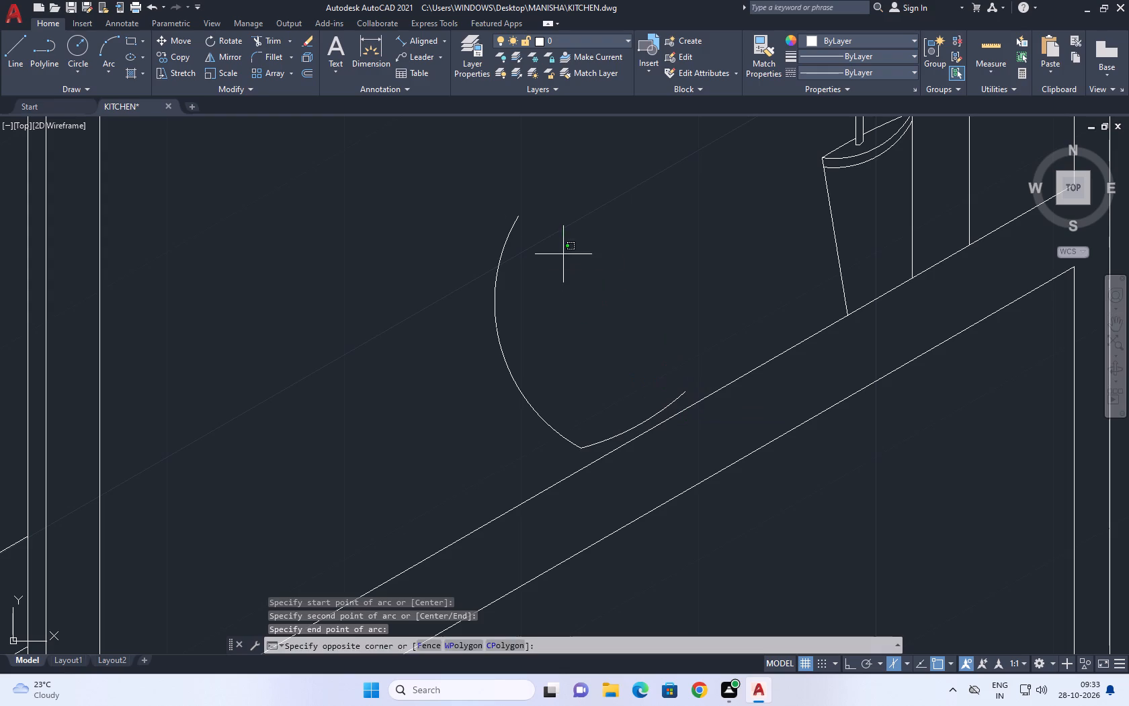
{"action": "left_click_drag", "start_coordinate": [560, 254], "coordinate": [517, 251]}
{"action": "left_click", "coordinate": [478, 229]}
{"action": "left_click", "coordinate": [518, 217]}
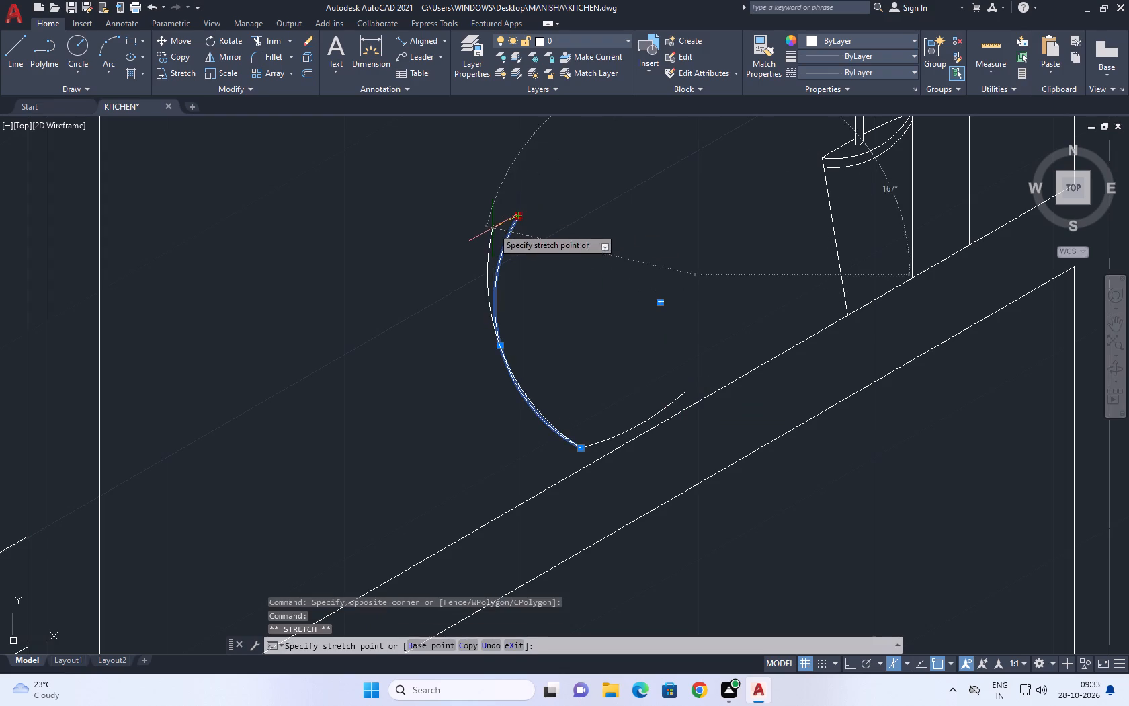
{"action": "left_click", "coordinate": [493, 228]}
{"action": "left_click", "coordinate": [503, 350]}
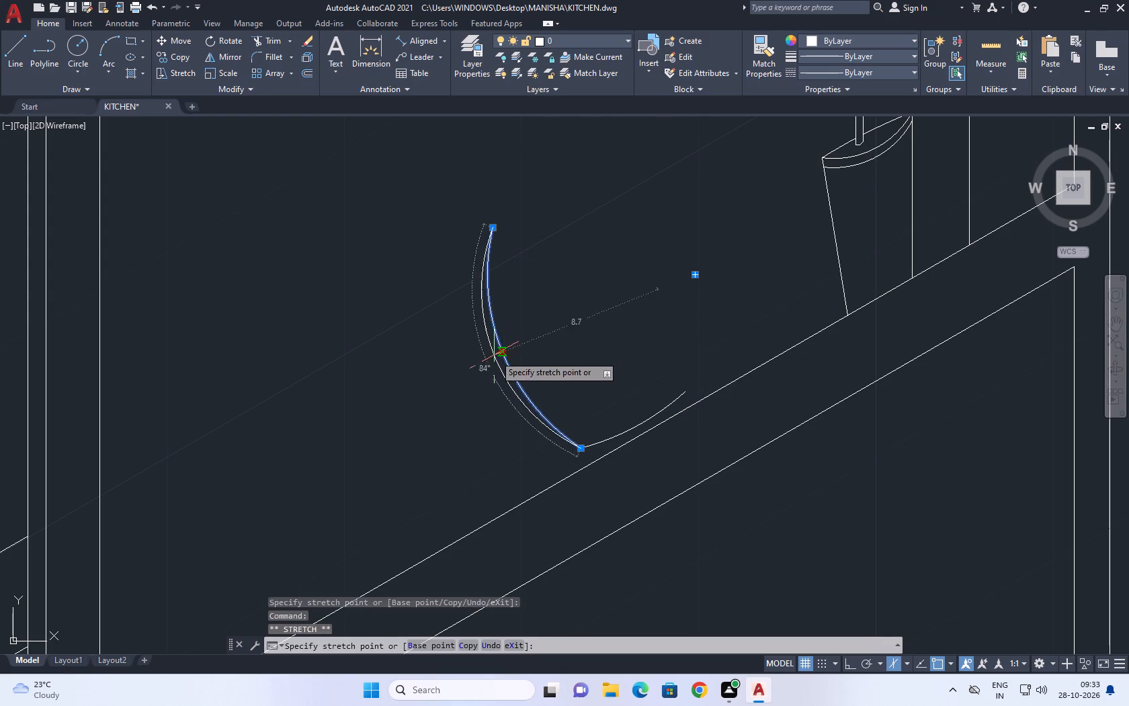
{"action": "left_click", "coordinate": [495, 358]}
{"action": "scroll", "coordinate": [600, 305], "scroll_direction": "down", "scroll_amount": 4}
{"action": "middle_click_drag", "start_coordinate": [677, 287], "coordinate": [674, 311]}
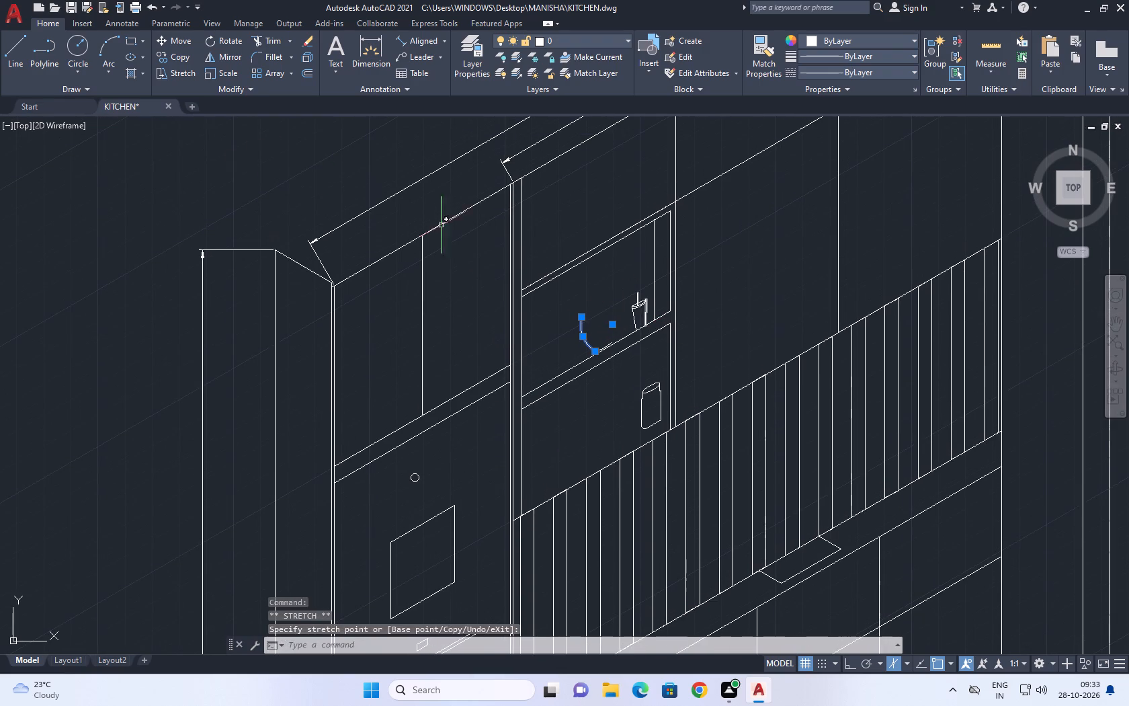
{"action": "right_click", "coordinate": [235, 190]}
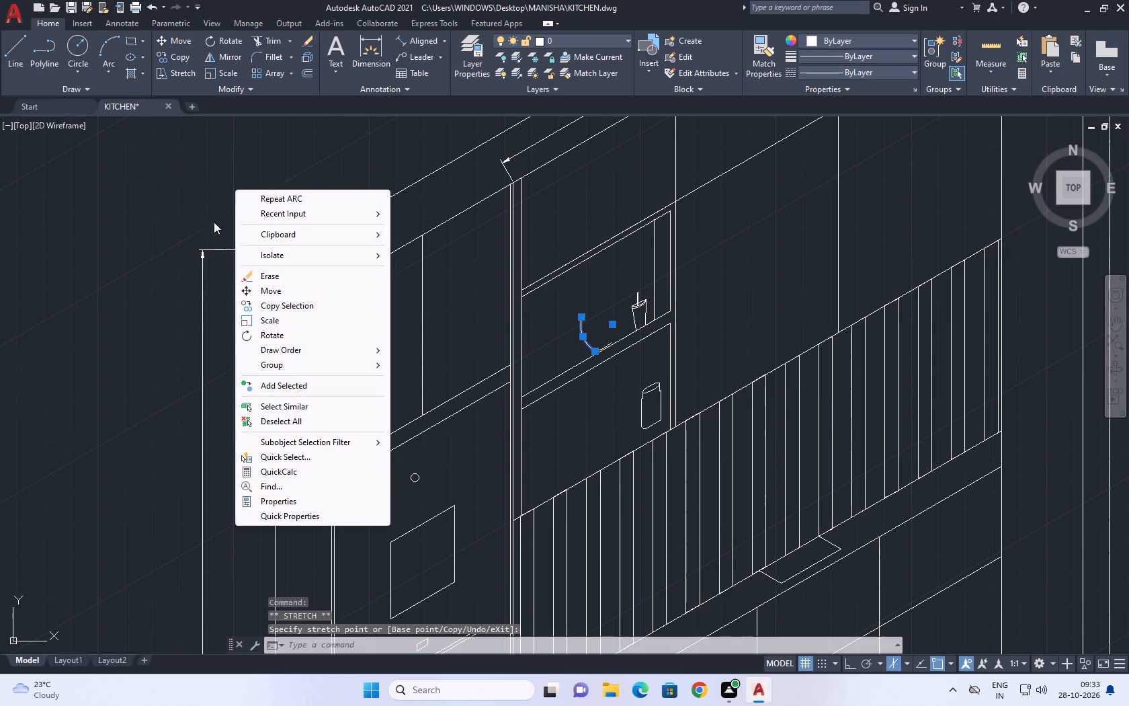
{"action": "left_click", "coordinate": [302, 424]}
Draw the rounded object's second side arc, bulging toward the holder, from the base arc's free end up to an open top.
{"action": "left_click", "coordinate": [101, 42]}
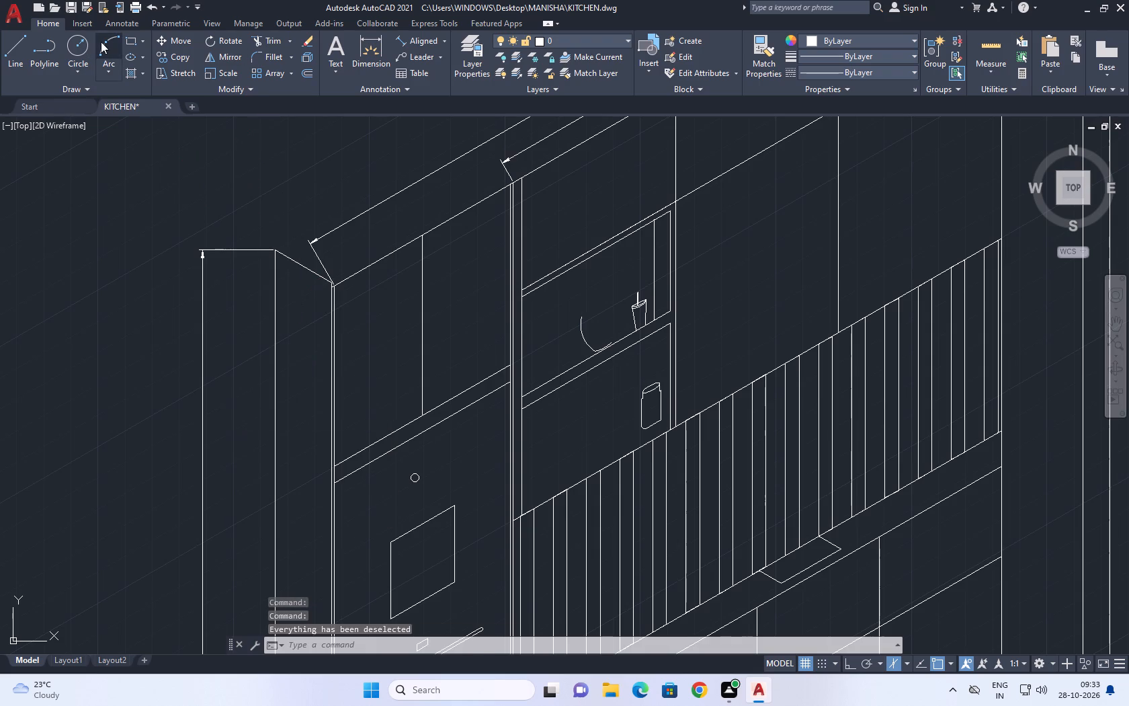
{"action": "scroll", "coordinate": [607, 354], "scroll_direction": "up", "scroll_amount": 2}
{"action": "left_click", "coordinate": [620, 331]}
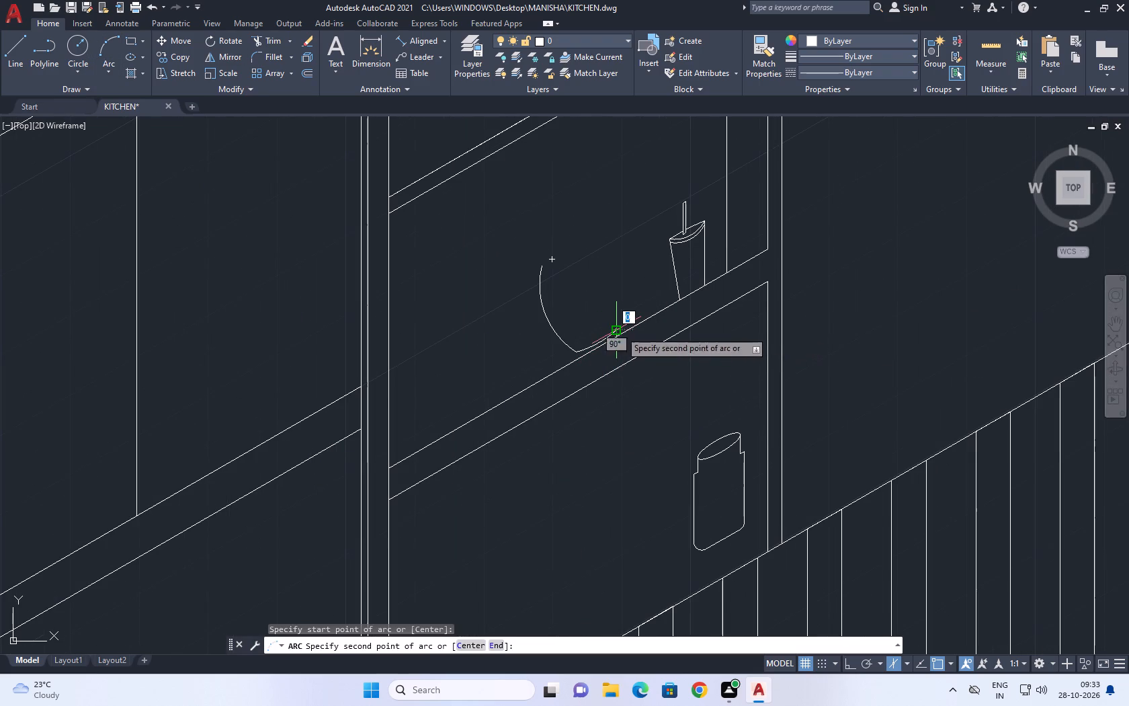
{"action": "left_click", "coordinate": [618, 278]}
{"action": "left_click", "coordinate": [585, 253]}
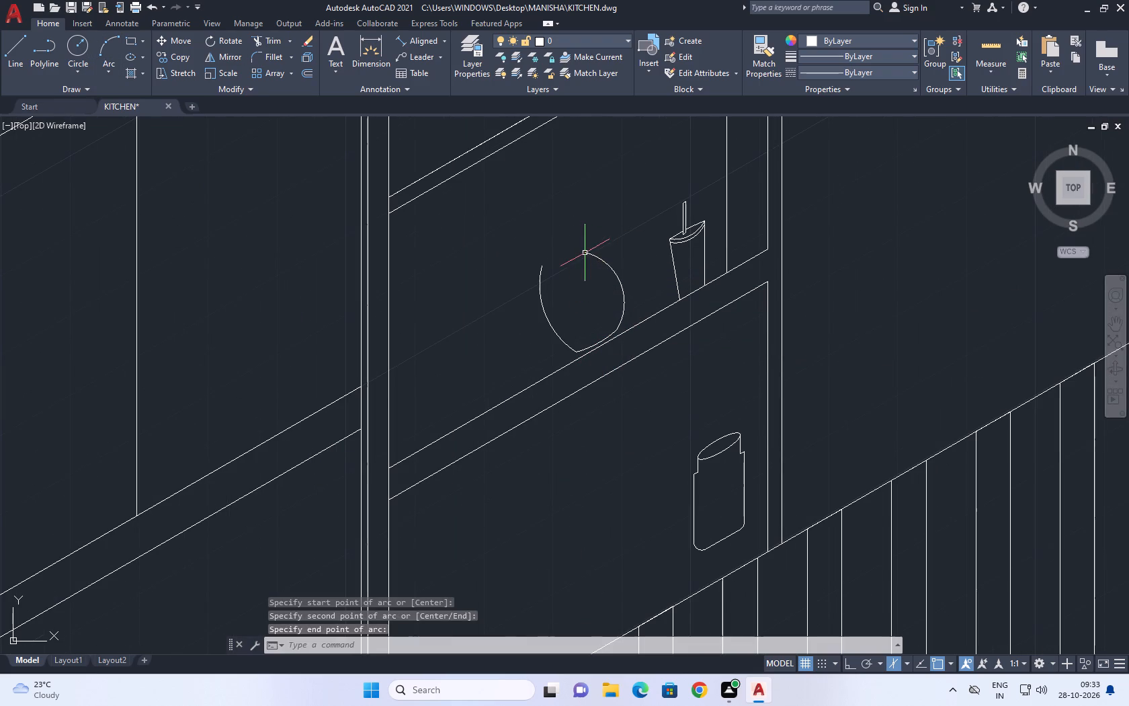
Adjust the second side arc's bulge by stretching its midpoint inward and gradually back outward.
{"action": "left_click", "coordinate": [608, 263]}
{"action": "left_click", "coordinate": [620, 284]}
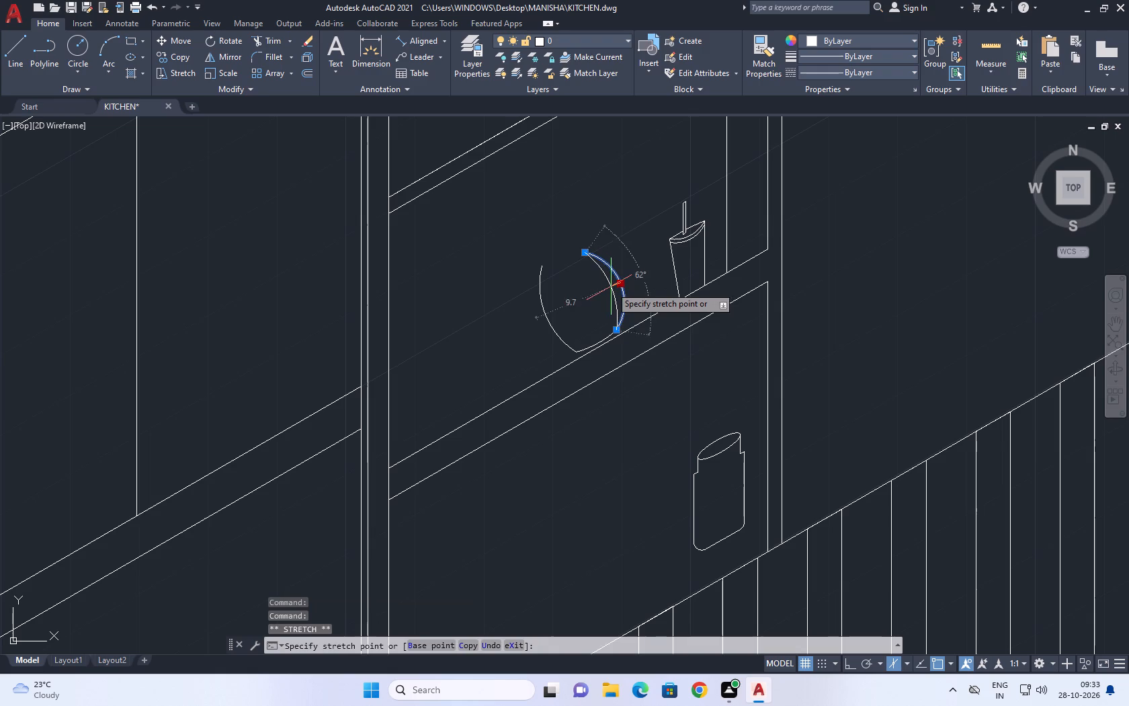
{"action": "left_click", "coordinate": [611, 286]}
{"action": "middle_click_drag", "start_coordinate": [615, 269], "coordinate": [616, 320]}
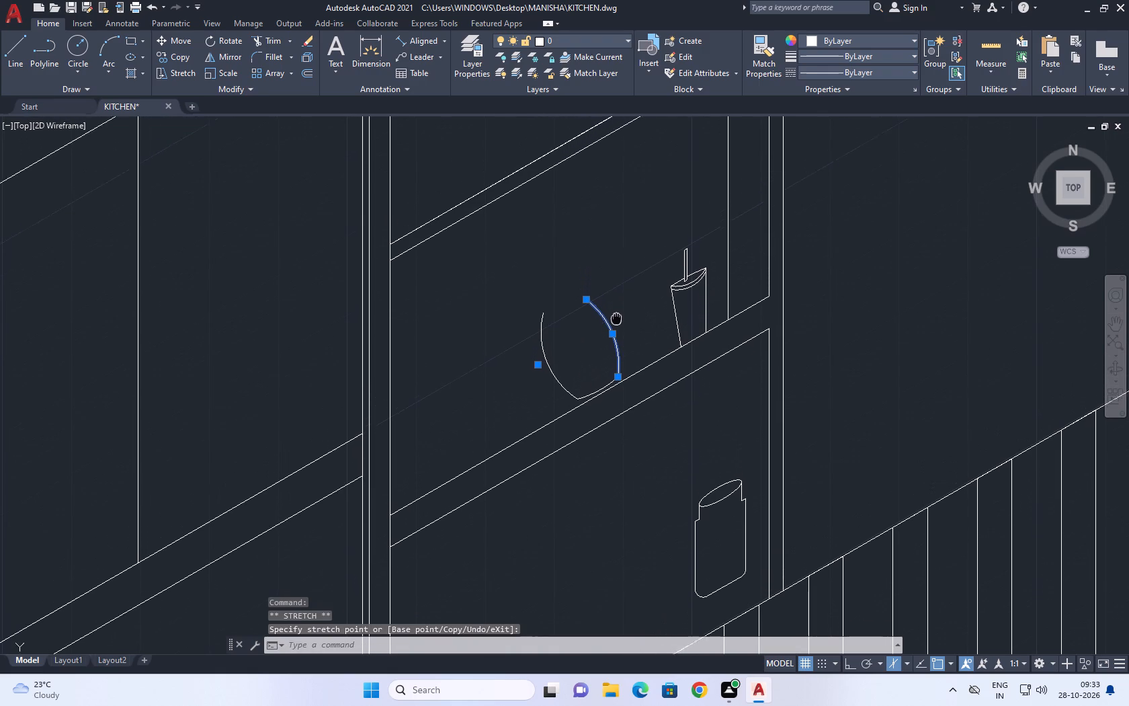
{"action": "middle_click_drag", "start_coordinate": [616, 320], "coordinate": [621, 336]}
{"action": "left_click", "coordinate": [617, 354]}
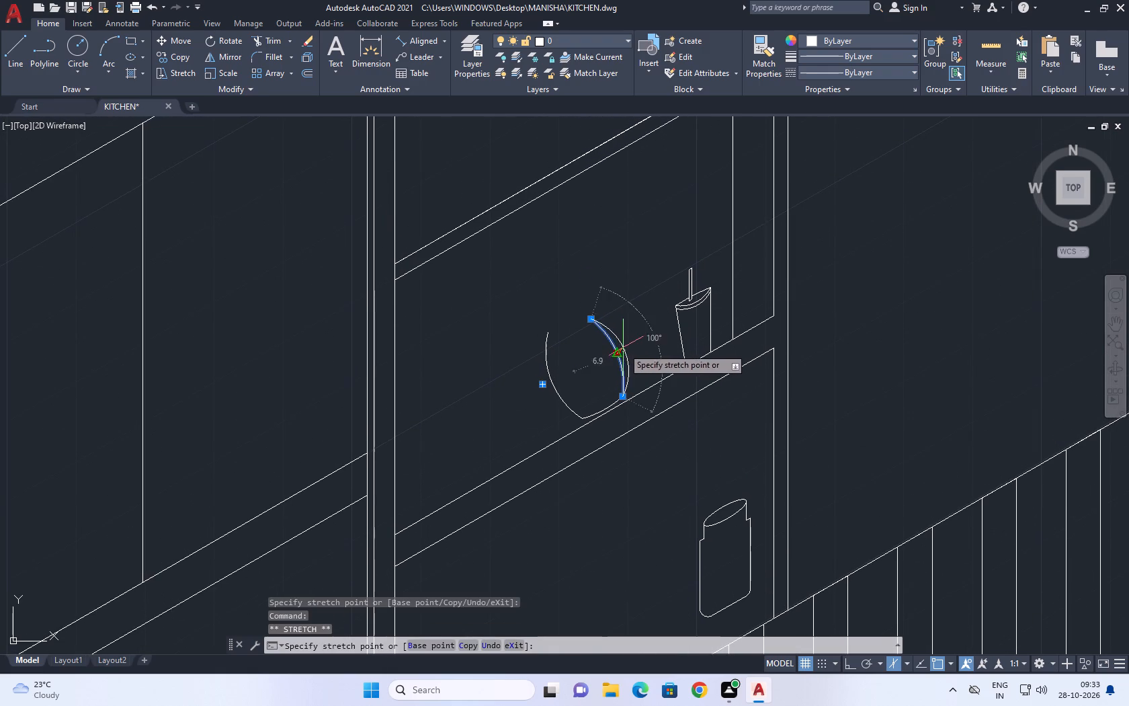
{"action": "left_click", "coordinate": [623, 348]}
{"action": "scroll", "coordinate": [615, 362], "scroll_direction": "up", "scroll_amount": 1}
{"action": "left_click", "coordinate": [616, 350]}
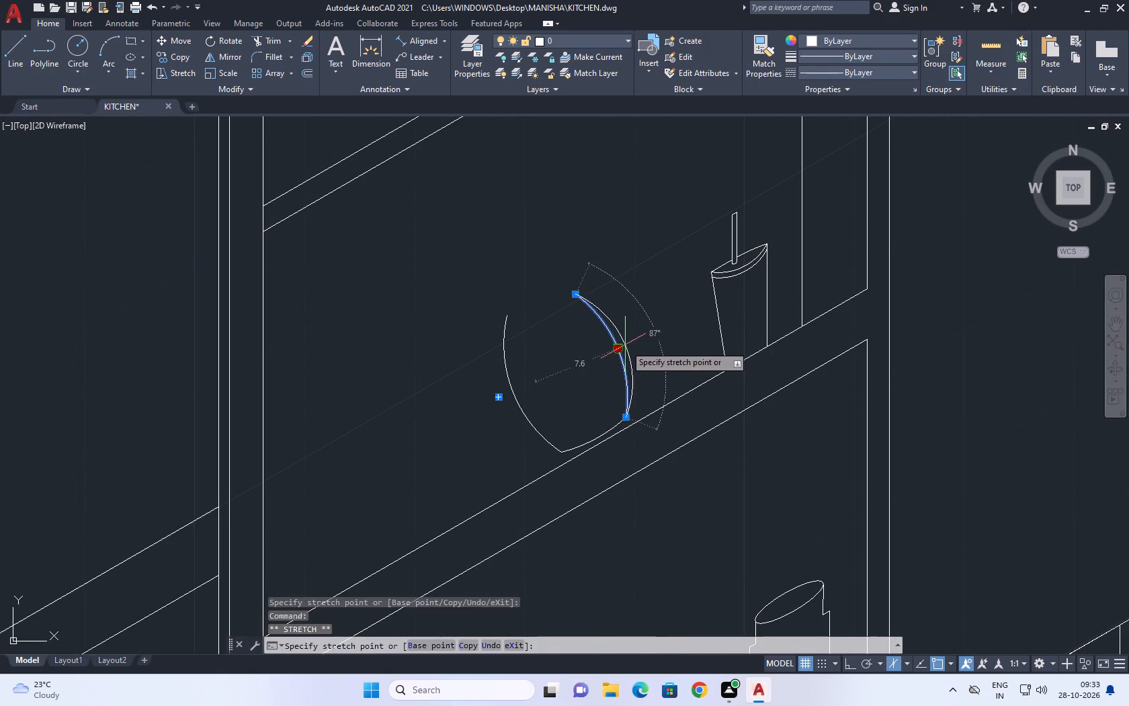
{"action": "left_click", "coordinate": [625, 345]}
{"action": "scroll", "coordinate": [620, 346], "scroll_direction": "up", "scroll_amount": 1}
{"action": "left_click", "coordinate": [619, 346]}
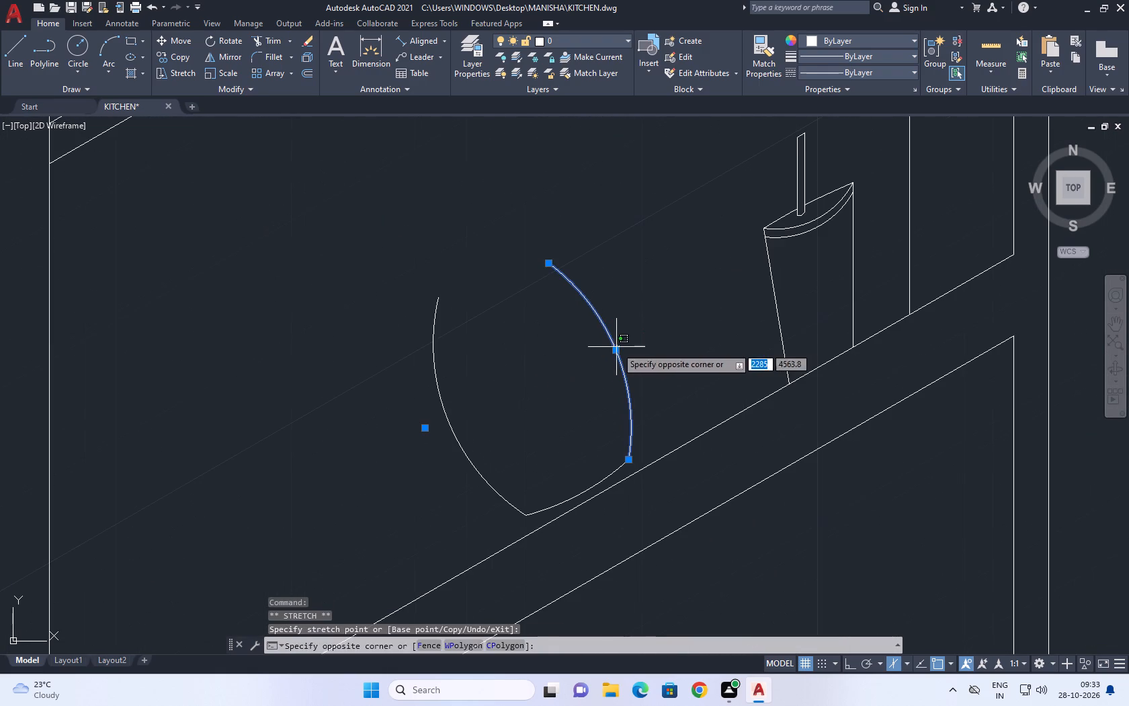
{"action": "left_click", "coordinate": [616, 348]}
{"action": "left_click", "coordinate": [616, 350]}
{"action": "left_click", "coordinate": [624, 347]}
Stretch the first side arc's midpoint farther outward for a rounder body, and deselect both side arcs.
{"action": "middle_click_drag", "start_coordinate": [513, 391], "coordinate": [515, 388]}
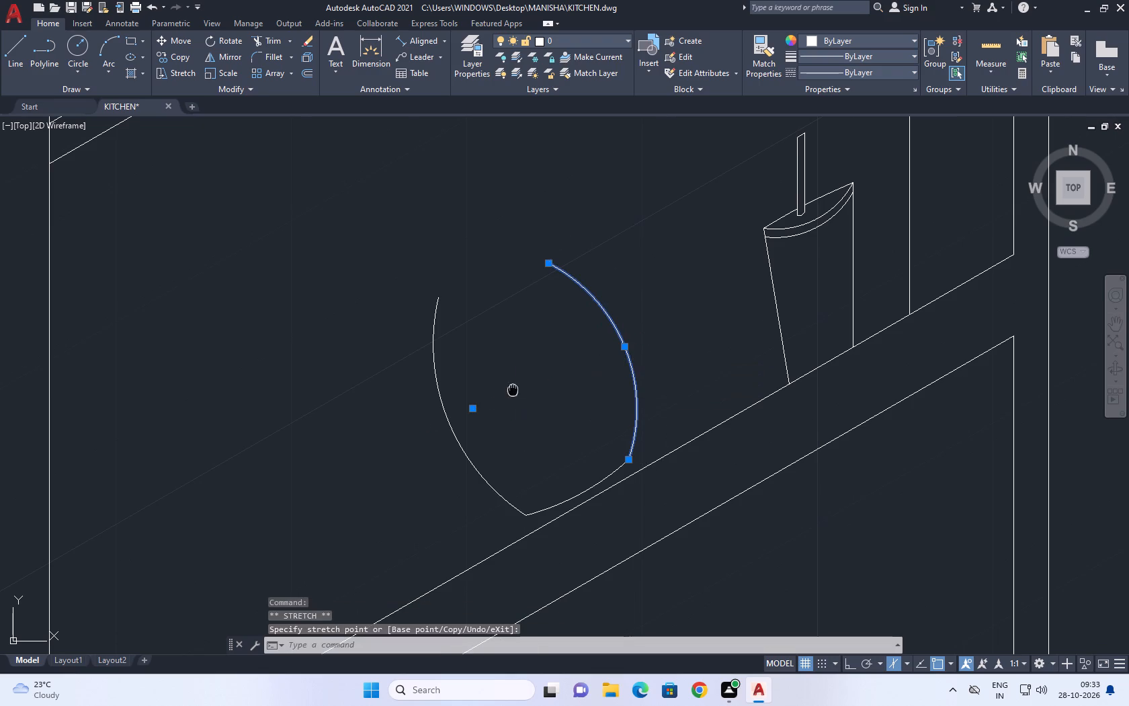
{"action": "middle_click_drag", "start_coordinate": [515, 388], "coordinate": [602, 315]}
{"action": "left_click", "coordinate": [544, 361]}
{"action": "left_click", "coordinate": [538, 342]}
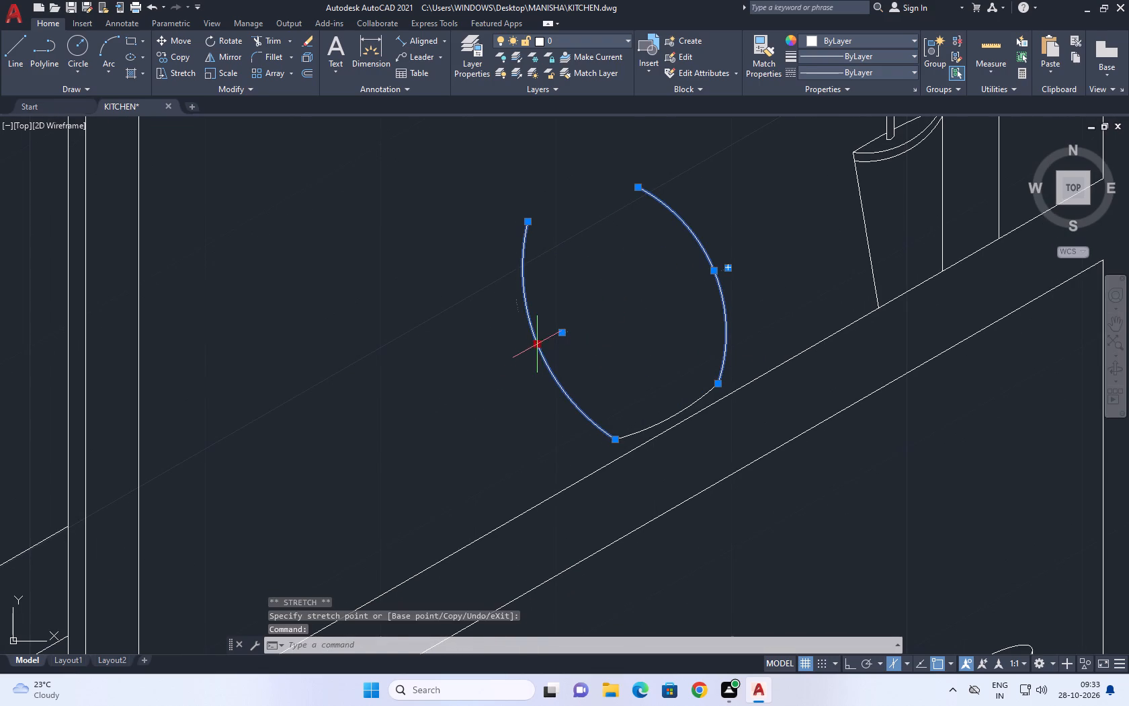
{"action": "left_click", "coordinate": [527, 352]}
{"action": "middle_click_drag", "start_coordinate": [579, 335], "coordinate": [556, 386]}
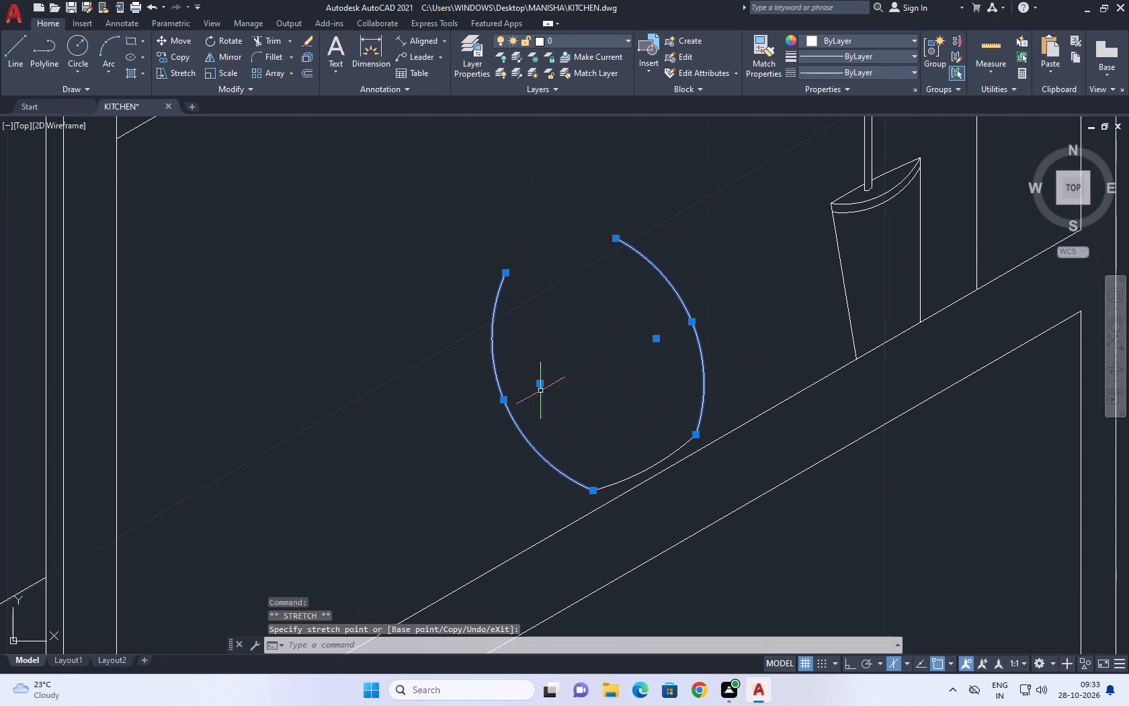
{"action": "left_click", "coordinate": [503, 399]}
{"action": "left_click", "coordinate": [491, 416]}
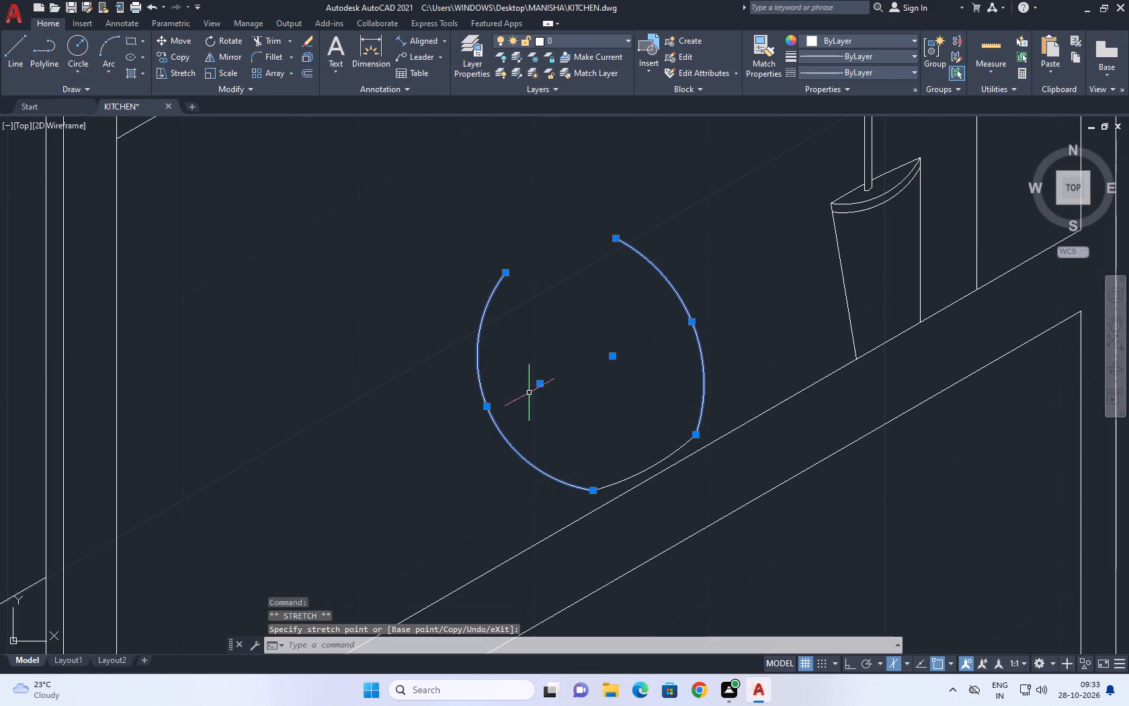
{"action": "right_click", "coordinate": [566, 311]}
{"action": "left_click", "coordinate": [603, 517]}
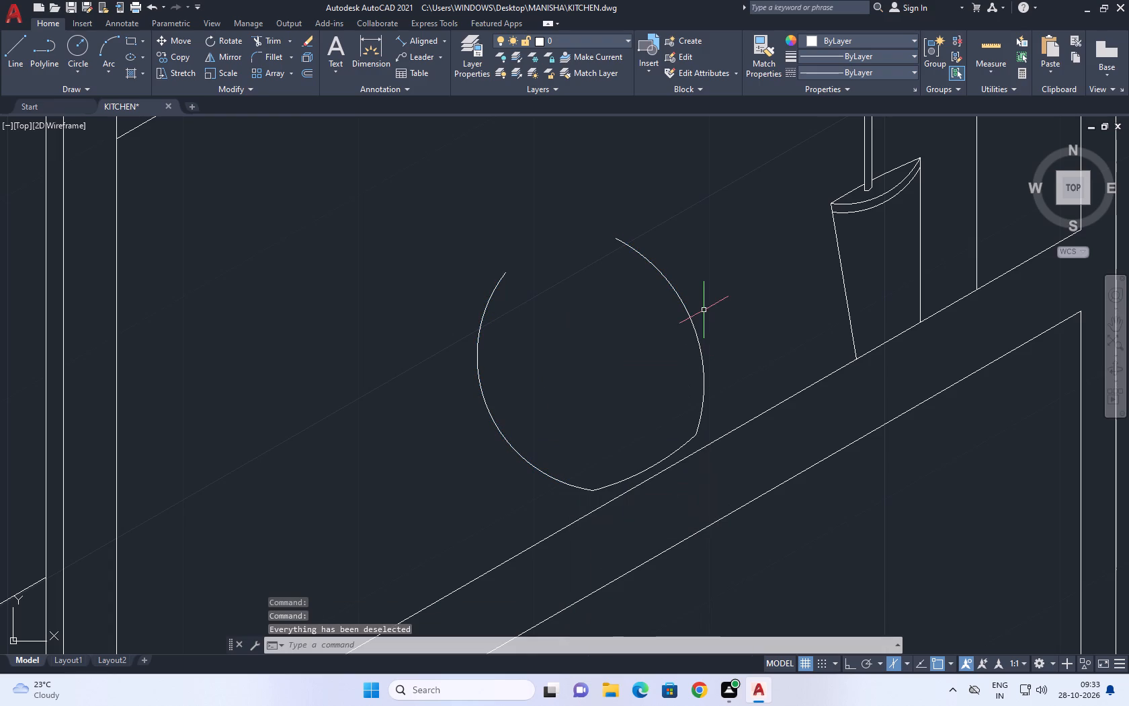
Stretch the second side arc's midpoint slightly farther toward the holder, and clear the selection.
{"action": "left_click", "coordinate": [693, 315]}
{"action": "left_click", "coordinate": [672, 297]}
{"action": "left_click", "coordinate": [689, 321]}
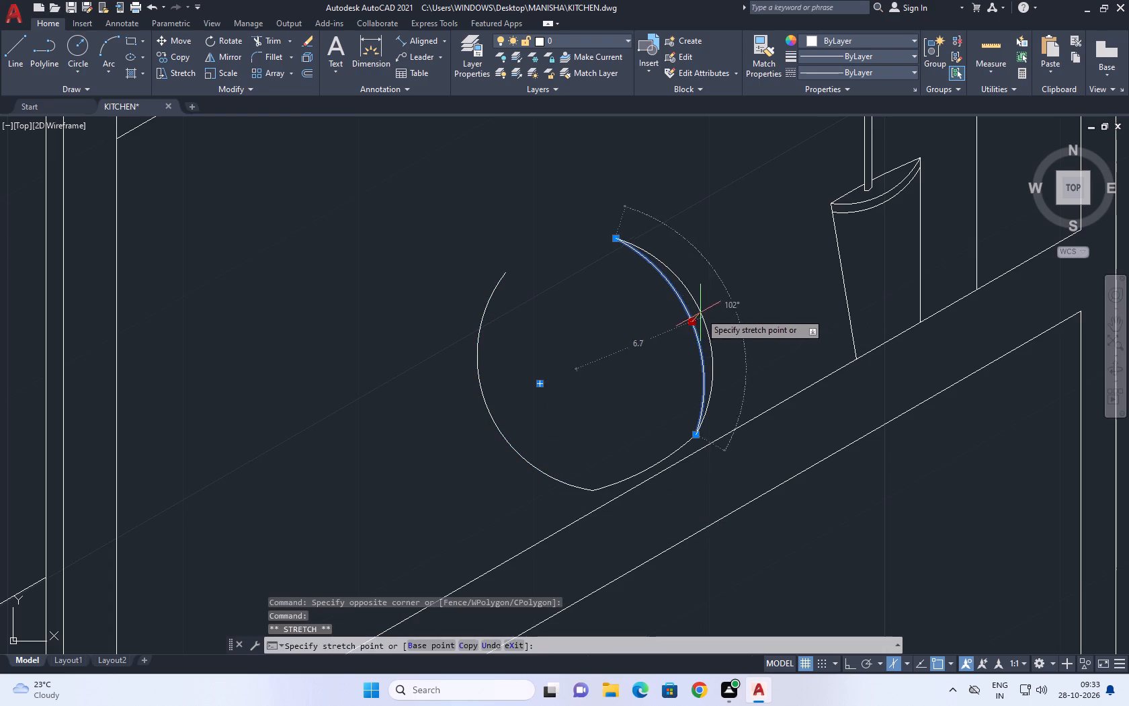
{"action": "left_click", "coordinate": [700, 313]}
{"action": "middle_click_drag", "start_coordinate": [671, 318], "coordinate": [645, 363]}
{"action": "right_click", "coordinate": [678, 241]}
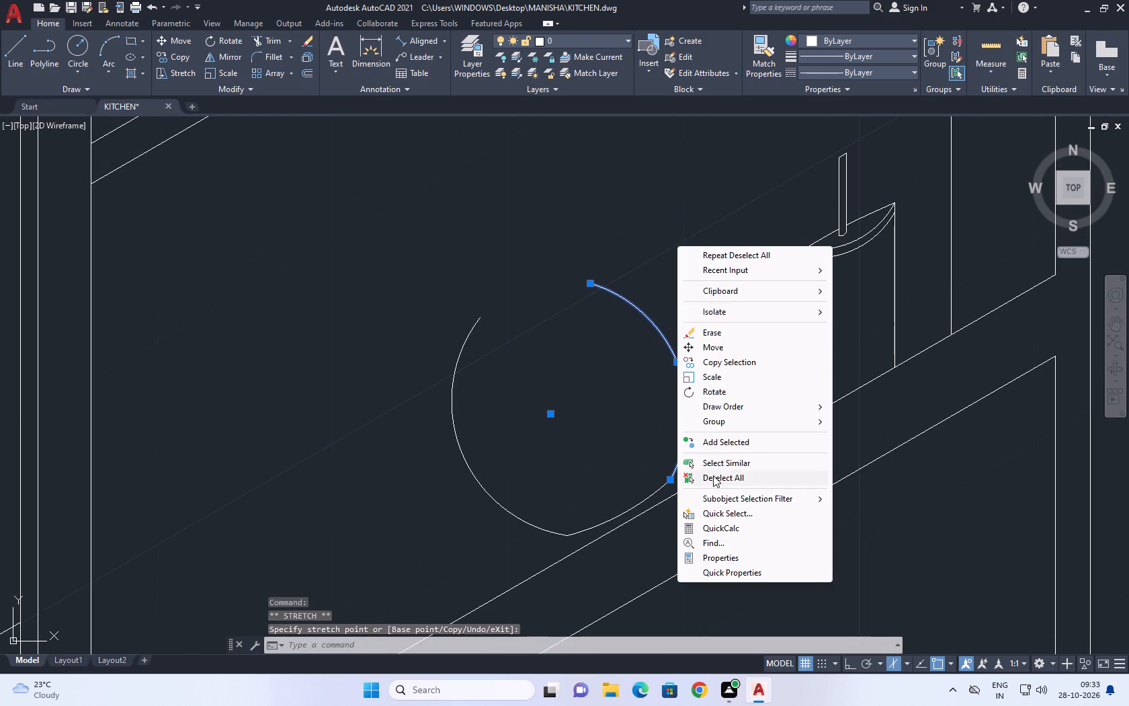
{"action": "left_click", "coordinate": [713, 475]}
Draw a three-point arc bulging upward across the rounded object's open top, joining the upper ends of both side arcs.
{"action": "middle_click_drag", "start_coordinate": [624, 286], "coordinate": [625, 319]}
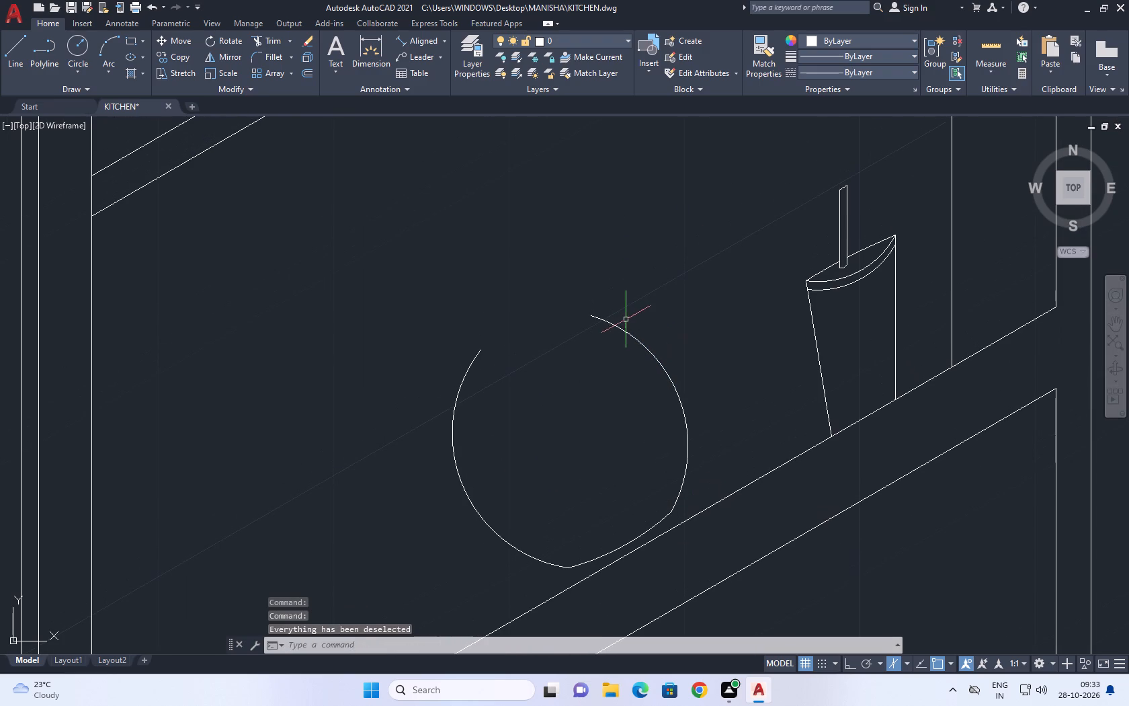
{"action": "left_click_drag", "start_coordinate": [108, 41], "coordinate": [112, 65]}
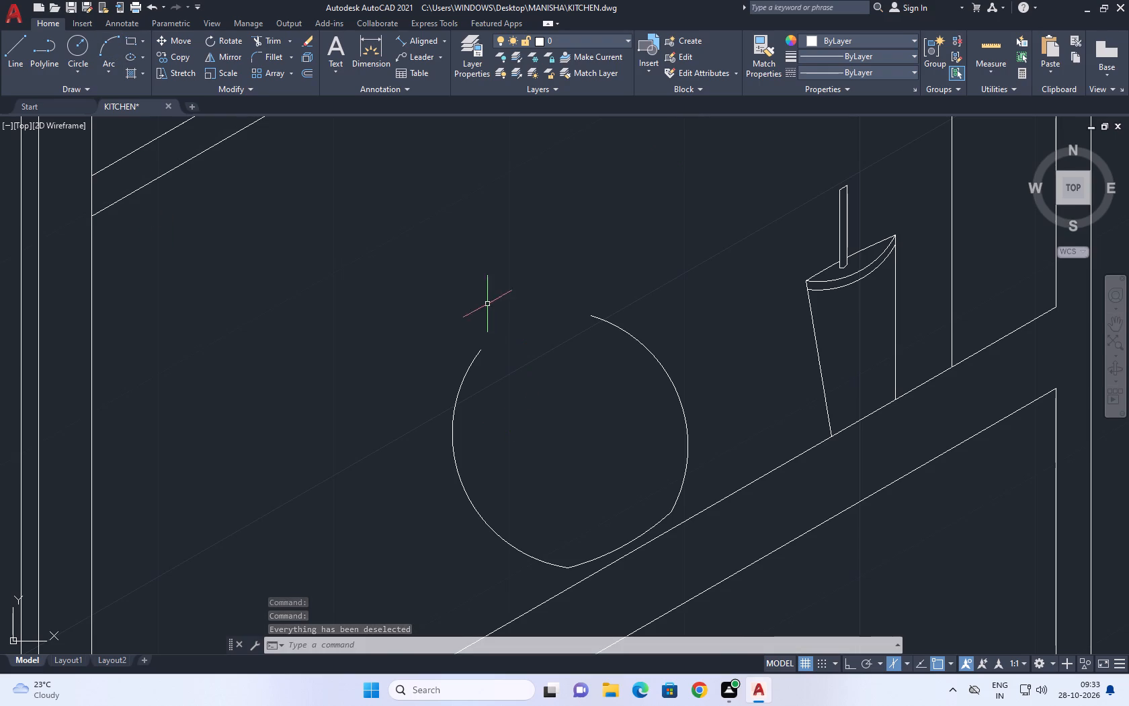
{"action": "left_click", "coordinate": [110, 40]}
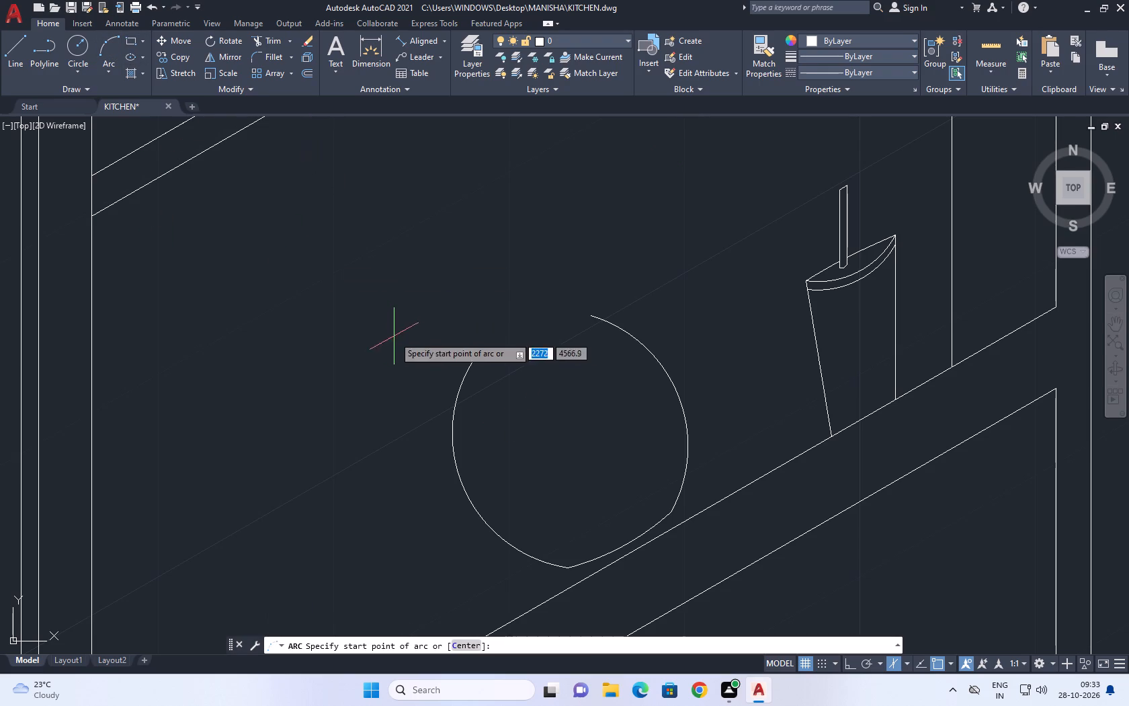
{"action": "scroll", "coordinate": [445, 351], "scroll_direction": "up", "scroll_amount": 1}
{"action": "left_click", "coordinate": [501, 350]}
{"action": "left_click", "coordinate": [557, 290]}
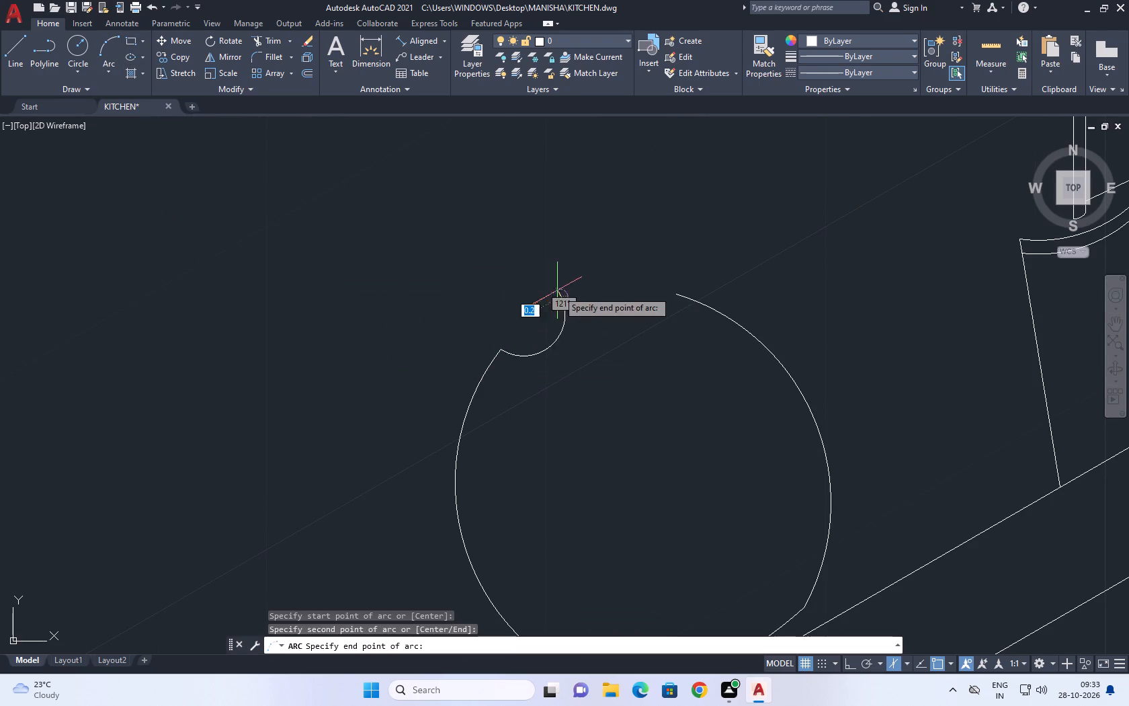
{"action": "left_click", "coordinate": [677, 292]}
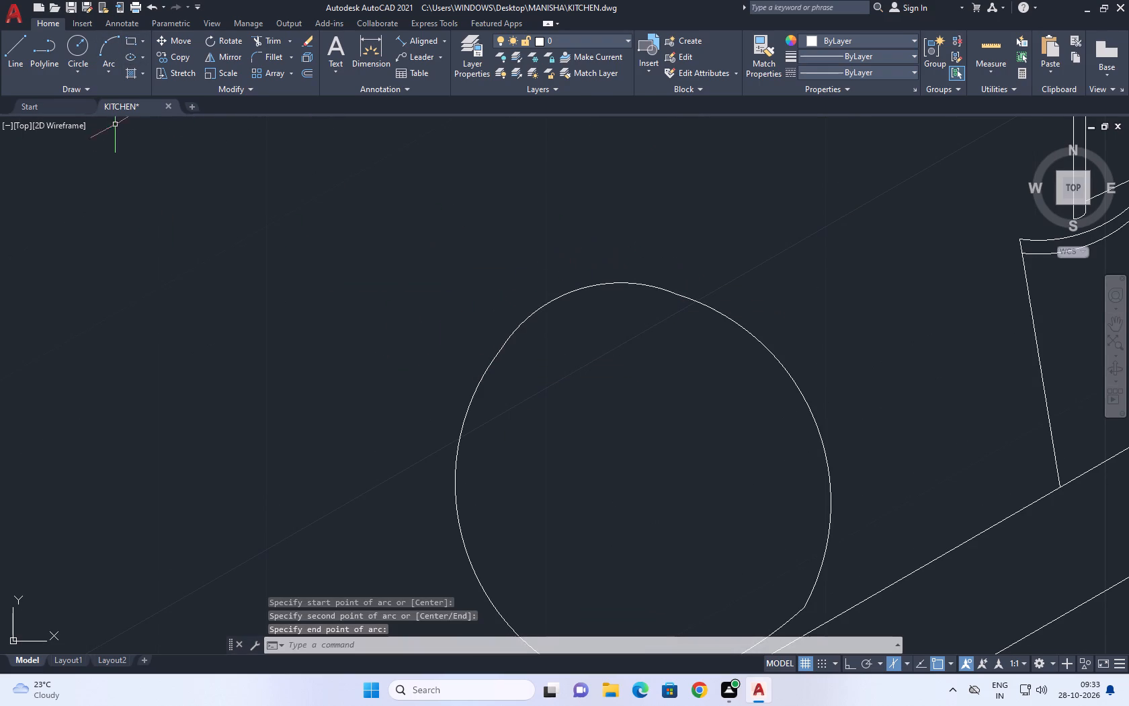
Draw a second rim arc sagging slightly below the first, between the same two upper ends of the side arcs.
{"action": "left_click", "coordinate": [109, 42]}
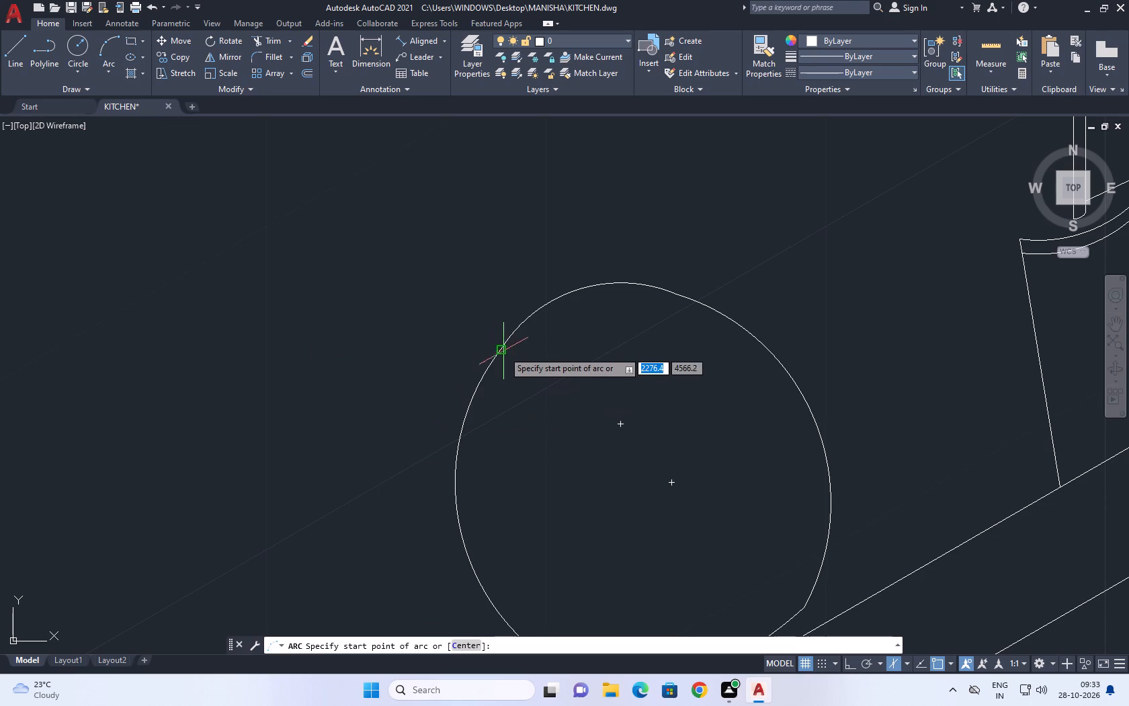
{"action": "left_click", "coordinate": [501, 352]}
{"action": "left_click", "coordinate": [578, 335]}
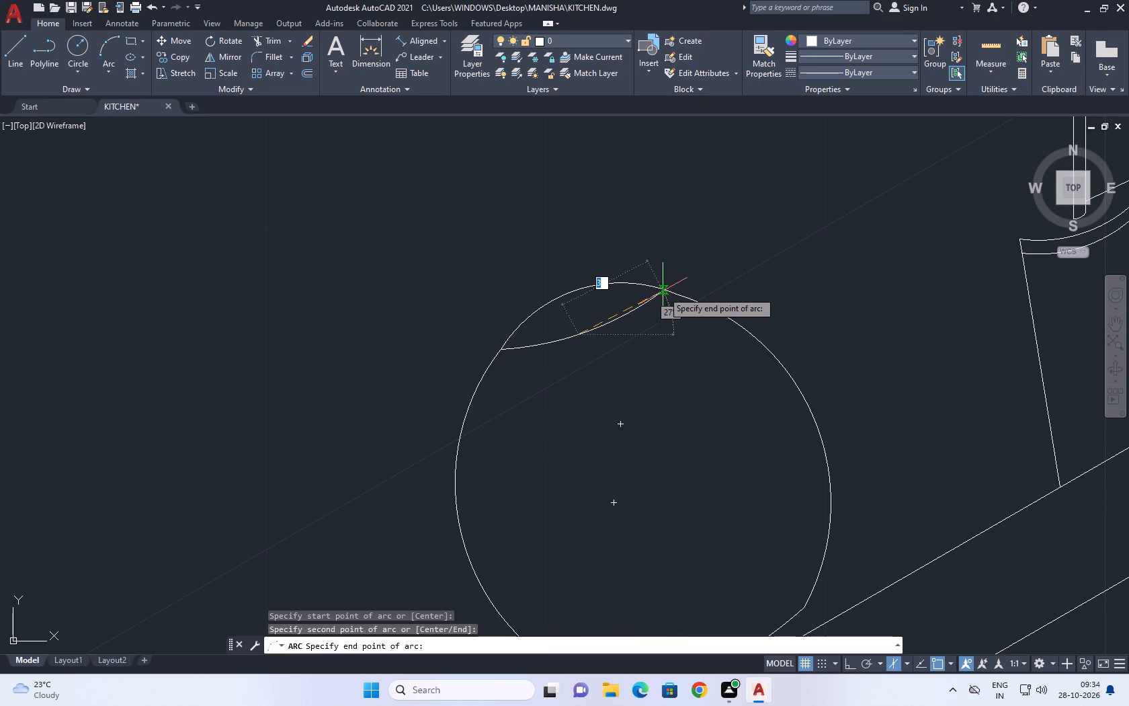
{"action": "left_click", "coordinate": [677, 290]}
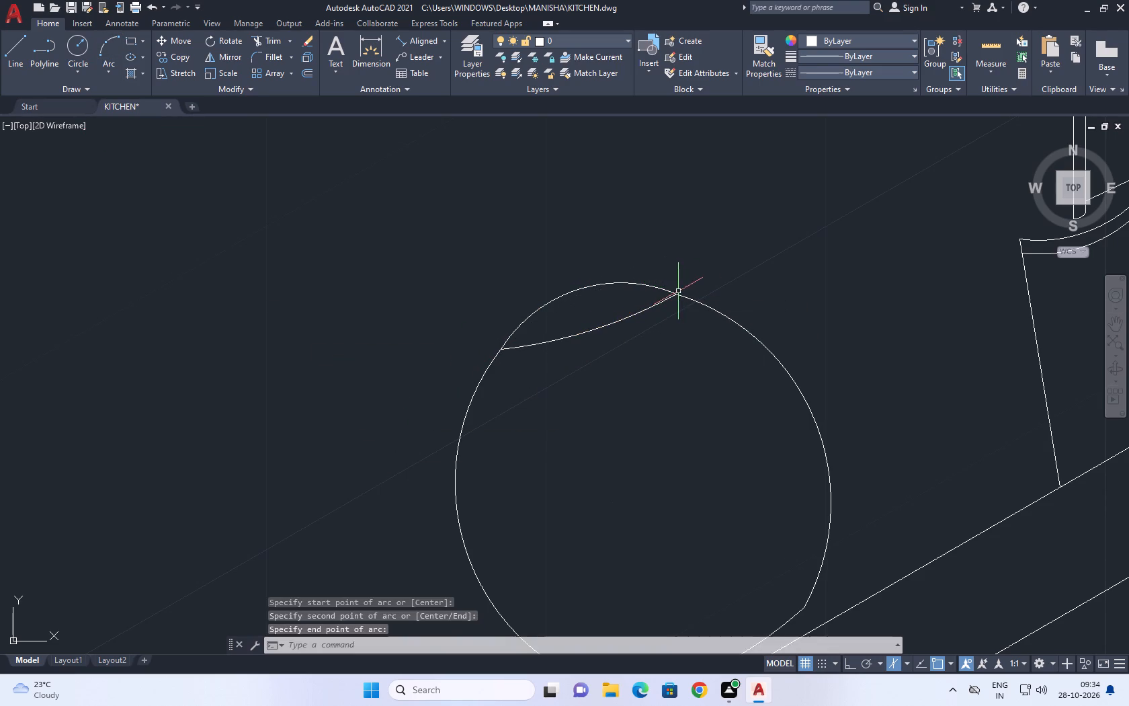
Copy the upright stick from the curved-rim holder into the rounded object's opening, with its base between the two rim arcs.
{"action": "scroll", "coordinate": [687, 290], "scroll_direction": "down", "scroll_amount": 2}
{"action": "middle_click_drag", "start_coordinate": [771, 277], "coordinate": [747, 455]}
{"action": "middle_click", "coordinate": [747, 458]}
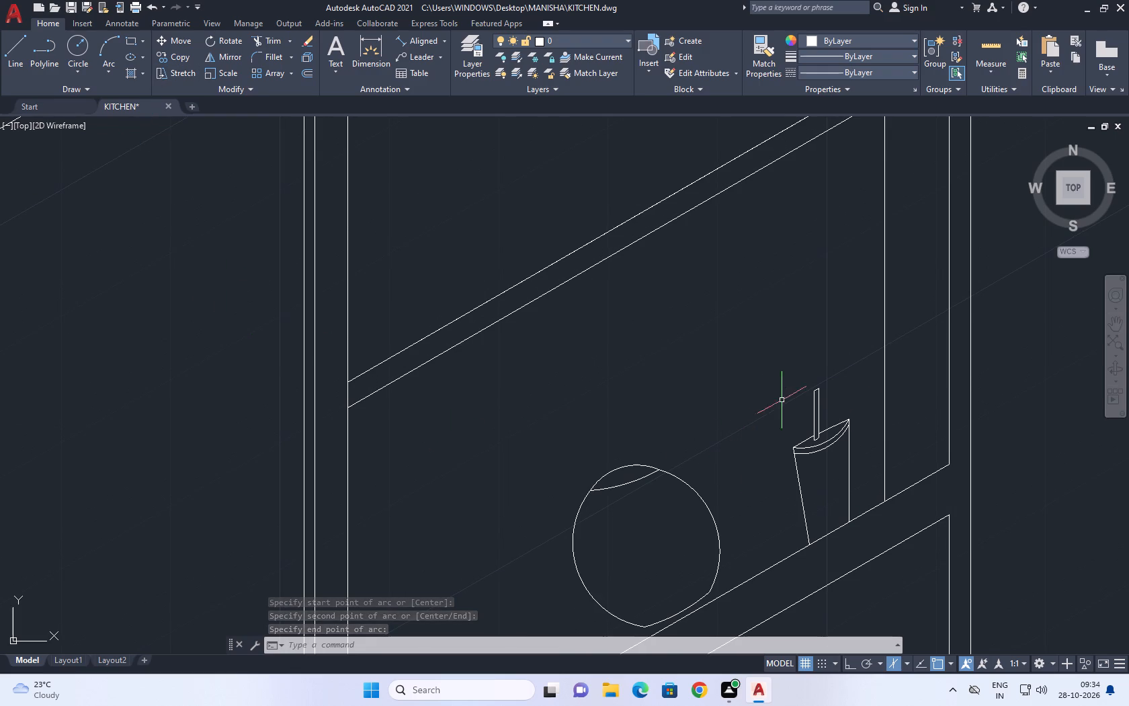
{"action": "scroll", "coordinate": [832, 401], "scroll_direction": "up", "scroll_amount": 2}
{"action": "left_click_drag", "start_coordinate": [824, 396], "coordinate": [806, 395]}
{"action": "left_click", "coordinate": [741, 361]}
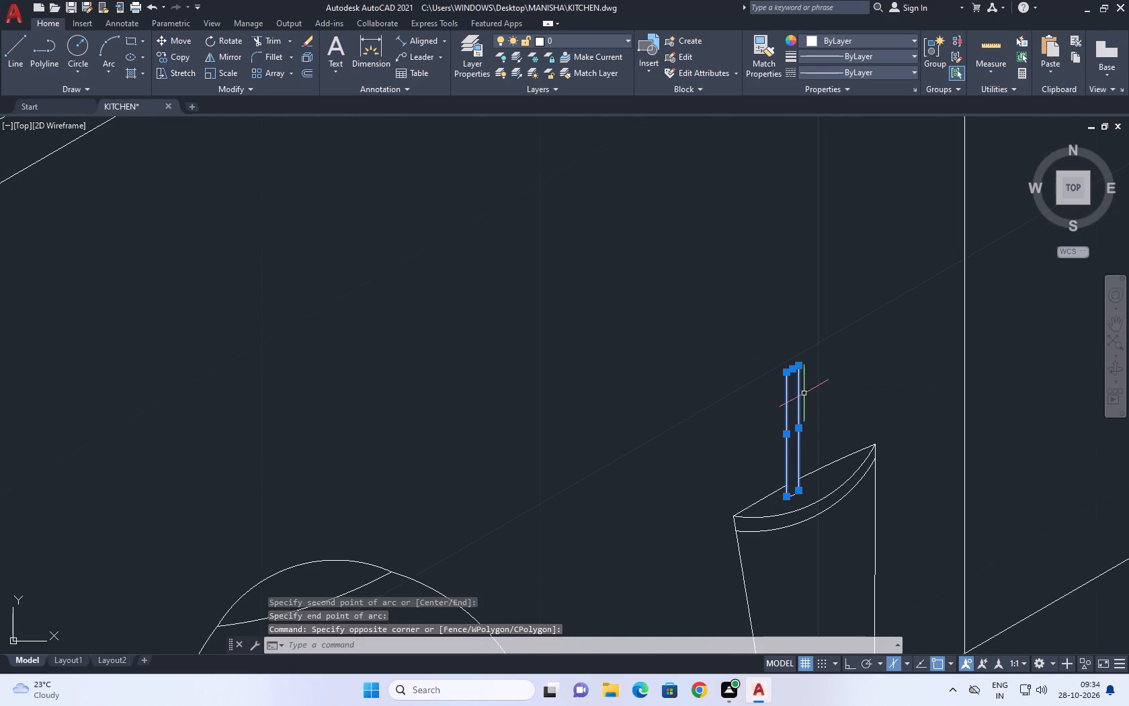
{"action": "middle_click_drag", "start_coordinate": [806, 440], "coordinate": [761, 366]}
{"action": "scroll", "coordinate": [757, 411], "scroll_direction": "up", "scroll_amount": 3}
{"action": "left_click_drag", "start_coordinate": [763, 453], "coordinate": [757, 450]}
{"action": "left_click", "coordinate": [718, 428]}
{"action": "scroll", "coordinate": [788, 377], "scroll_direction": "down", "scroll_amount": 4}
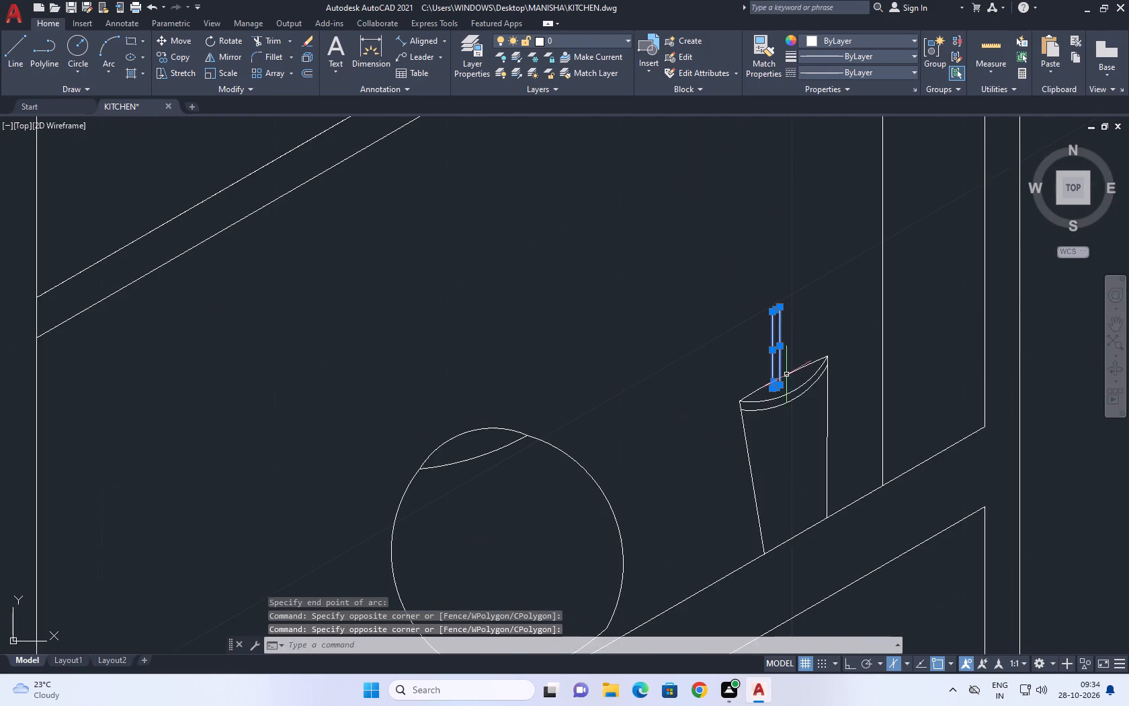
{"action": "scroll", "coordinate": [784, 312], "scroll_direction": "up", "scroll_amount": 2}
{"action": "left_click_drag", "start_coordinate": [797, 333], "coordinate": [787, 326]}
{"action": "left_click", "coordinate": [741, 282]}
{"action": "left_click", "coordinate": [179, 54]}
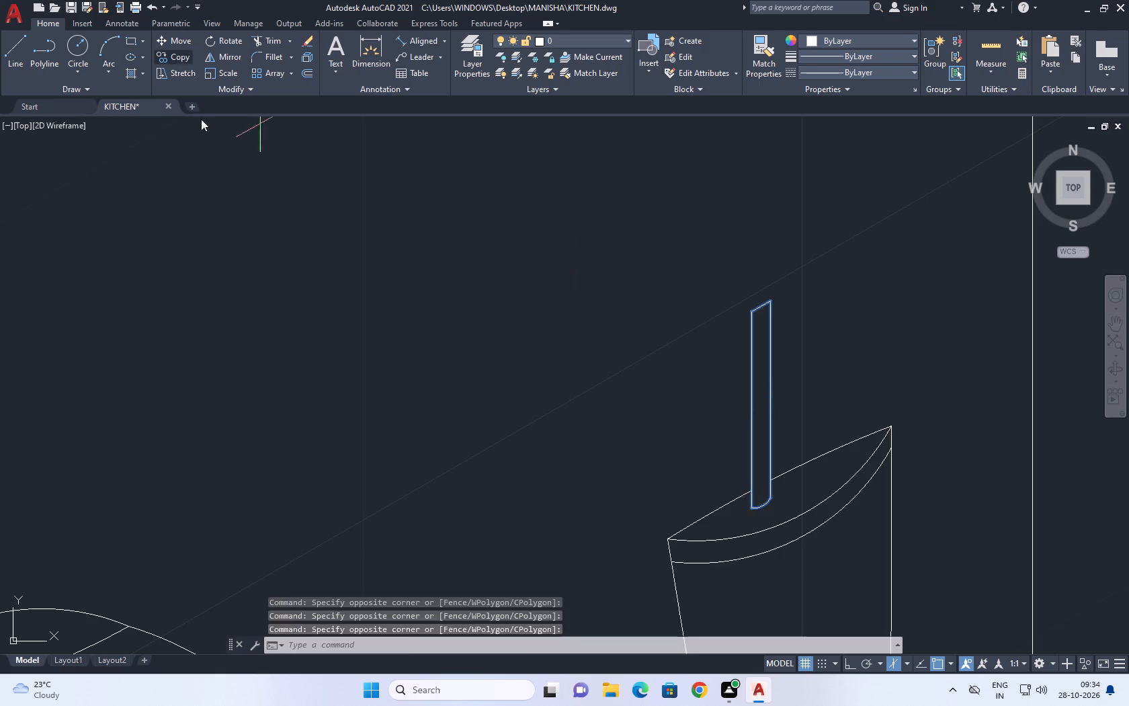
{"action": "left_click", "coordinate": [759, 508]}
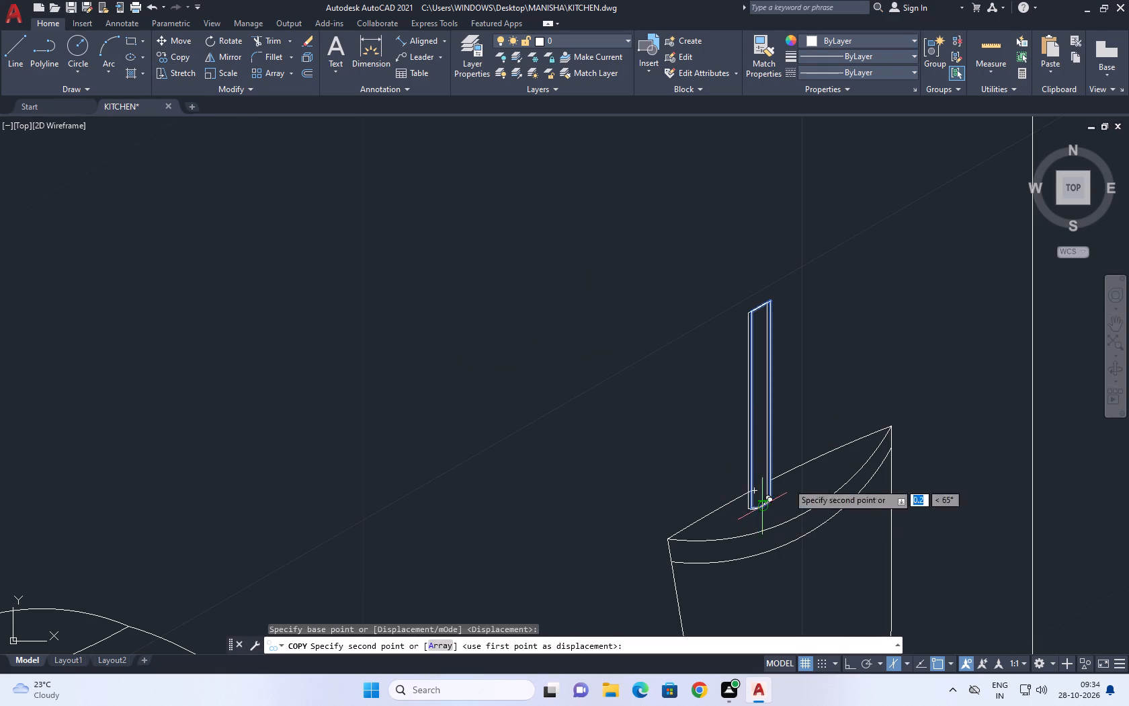
{"action": "scroll", "coordinate": [800, 388], "scroll_direction": "down", "scroll_amount": 5}
{"action": "scroll", "coordinate": [676, 433], "scroll_direction": "up", "scroll_amount": 4}
{"action": "left_click", "coordinate": [665, 424]}
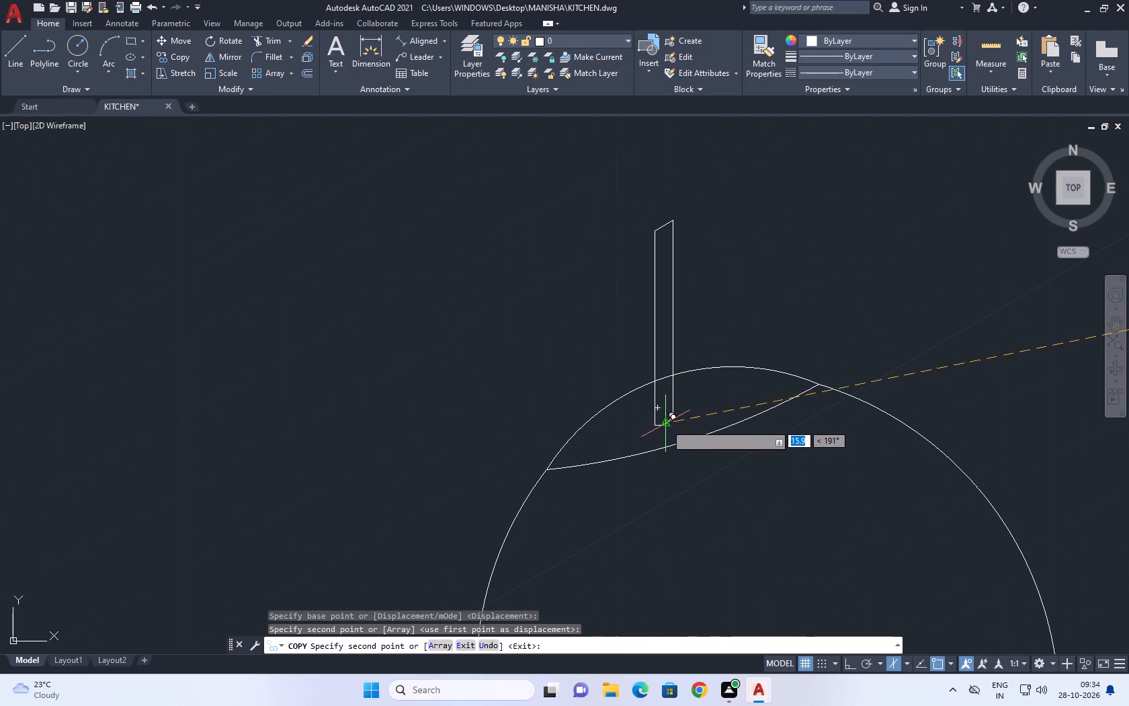
{"action": "right_click", "coordinate": [521, 321]}
{"action": "left_click", "coordinate": [571, 344]}
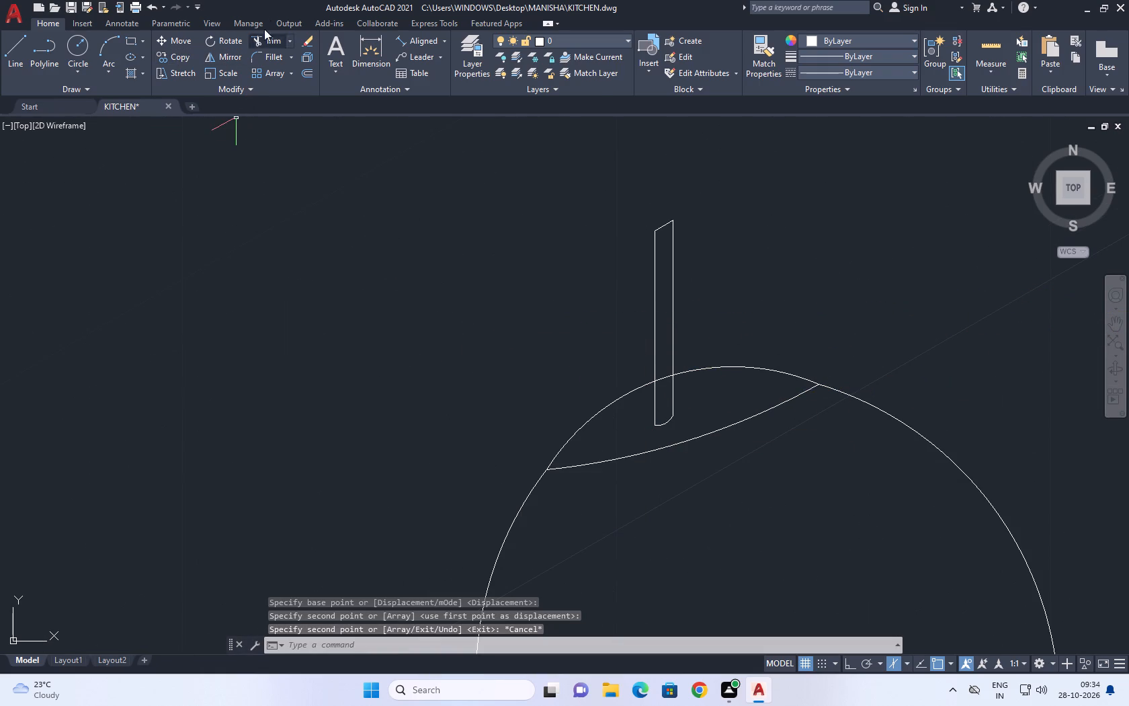
Trim away the piece of the rounded object's upper rim arc that crosses the copied stick.
{"action": "left_click_drag", "start_coordinate": [268, 37], "coordinate": [272, 46]}
{"action": "scroll", "coordinate": [648, 383], "scroll_direction": "up", "scroll_amount": 2}
{"action": "left_click", "coordinate": [683, 346]}
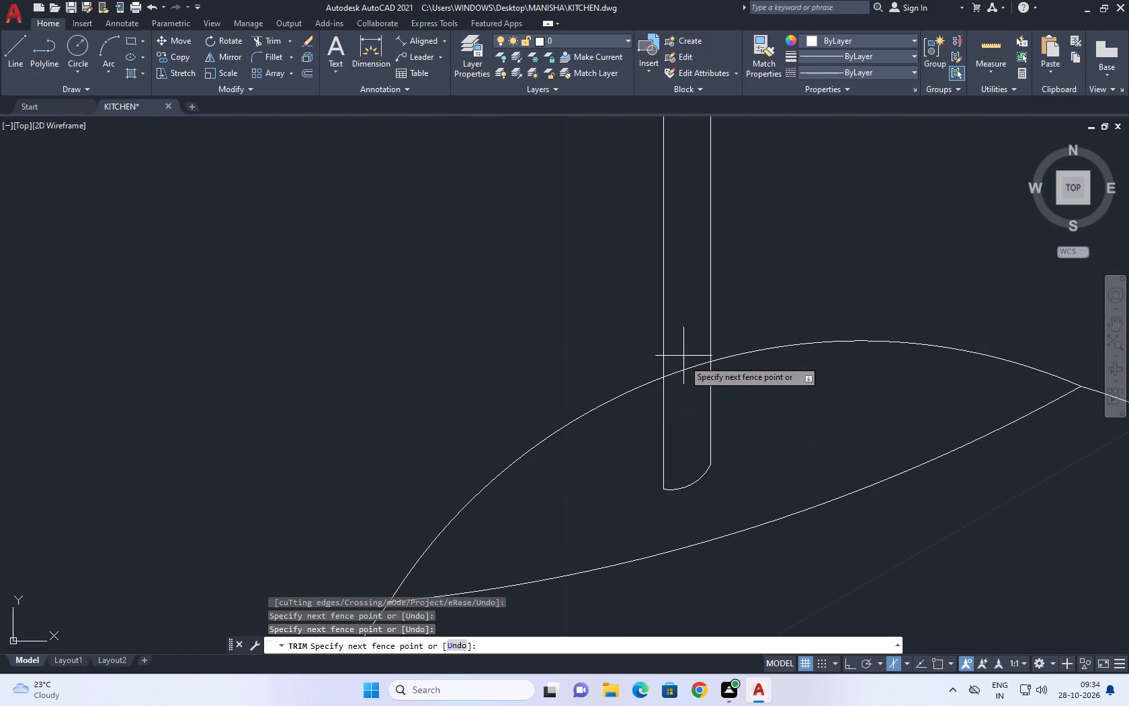
{"action": "left_click_drag", "start_coordinate": [685, 390], "coordinate": [686, 398]}
{"action": "right_click", "coordinate": [570, 305]}
{"action": "left_click", "coordinate": [598, 332]}
{"action": "scroll", "coordinate": [681, 352], "scroll_direction": "down", "scroll_amount": 6}
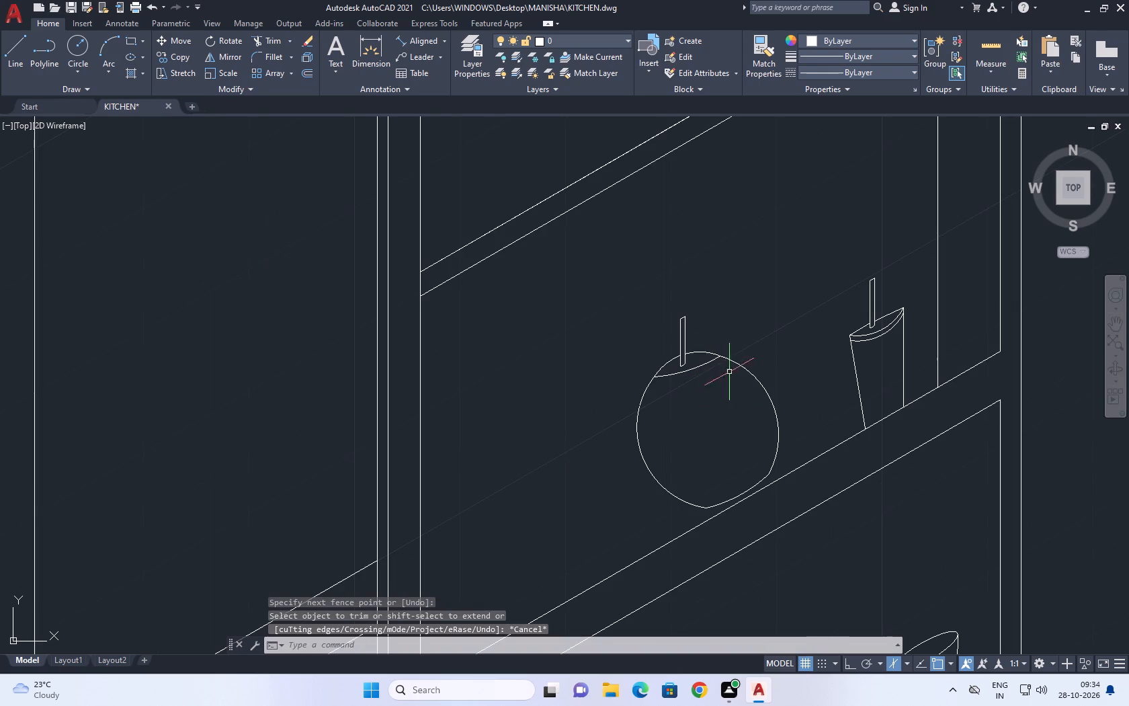
Start a bottle outline beside the lower niche's jar with Ortho on: a vertical neck edge about 2 units and a 30° shoulder about 3 units.
{"action": "middle_click_drag", "start_coordinate": [767, 400], "coordinate": [659, 332]}
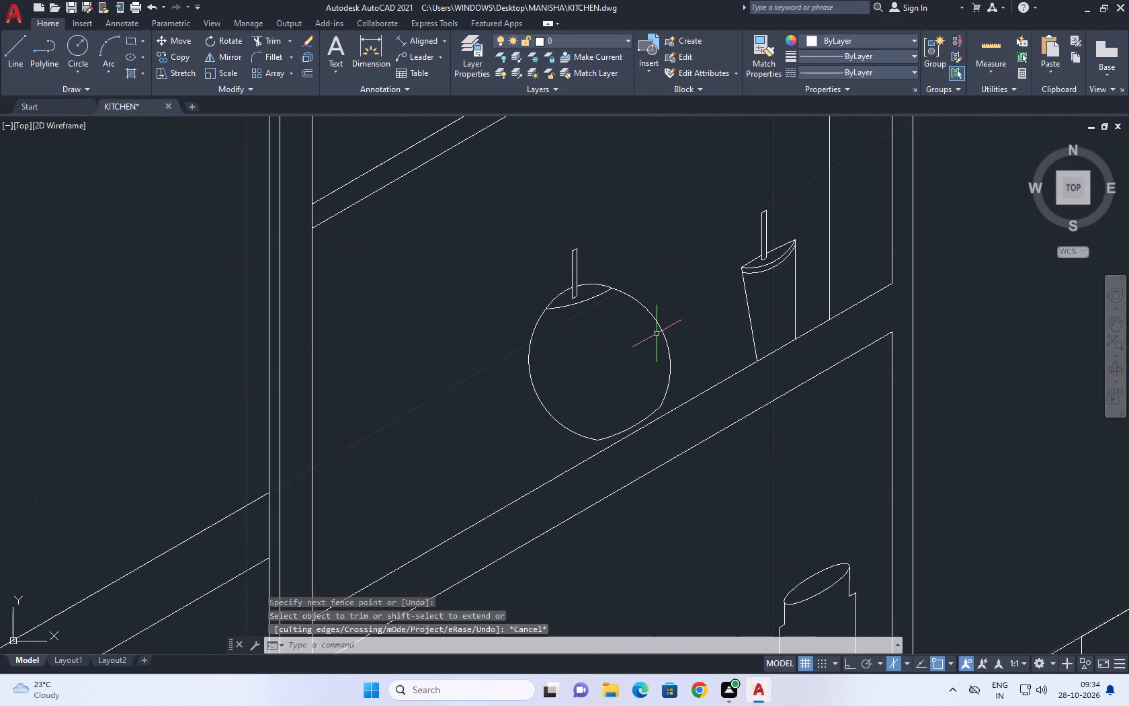
{"action": "scroll", "coordinate": [657, 334], "scroll_direction": "down", "scroll_amount": 2}
{"action": "middle_click_drag", "start_coordinate": [554, 409], "coordinate": [593, 405]}
{"action": "middle_click_drag", "start_coordinate": [694, 488], "coordinate": [605, 384]}
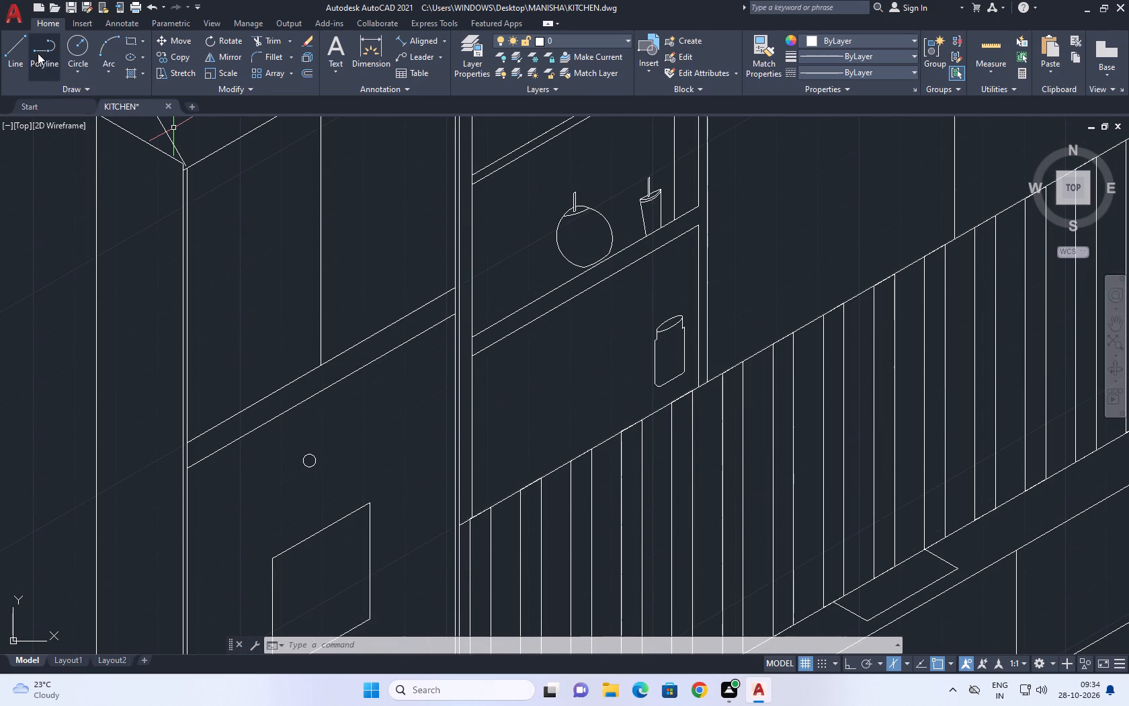
{"action": "left_click", "coordinate": [13, 51]}
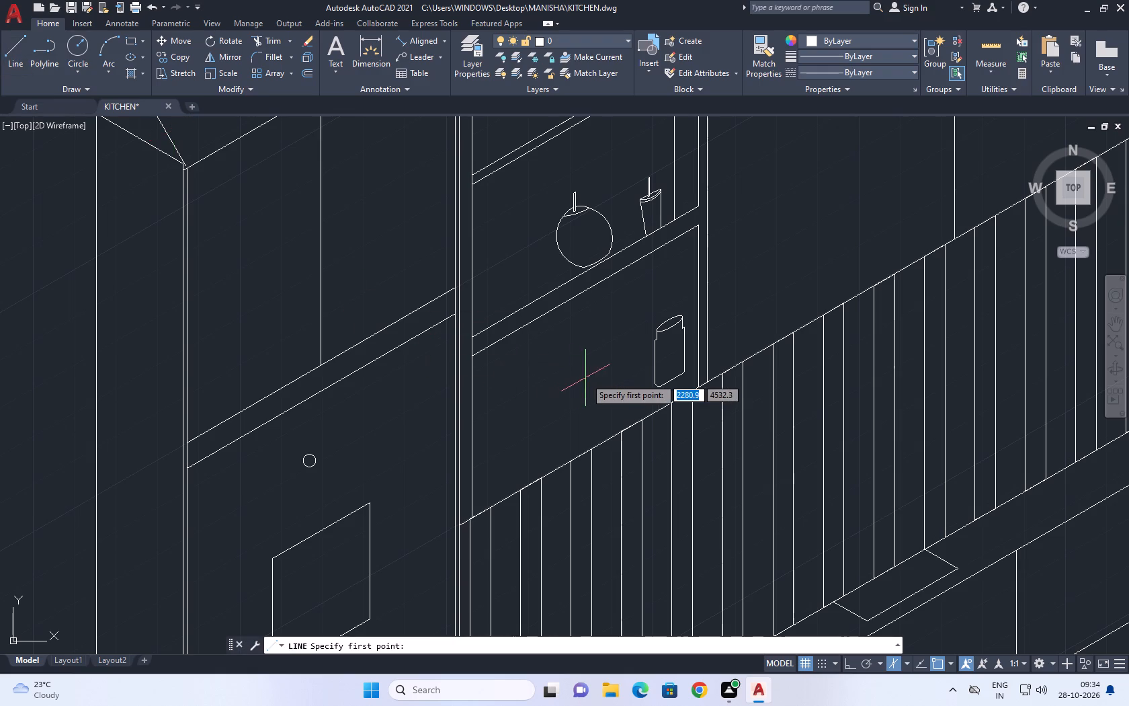
{"action": "scroll", "coordinate": [585, 378], "scroll_direction": "up", "scroll_amount": 3}
{"action": "middle_click_drag", "start_coordinate": [609, 366], "coordinate": [608, 374]}
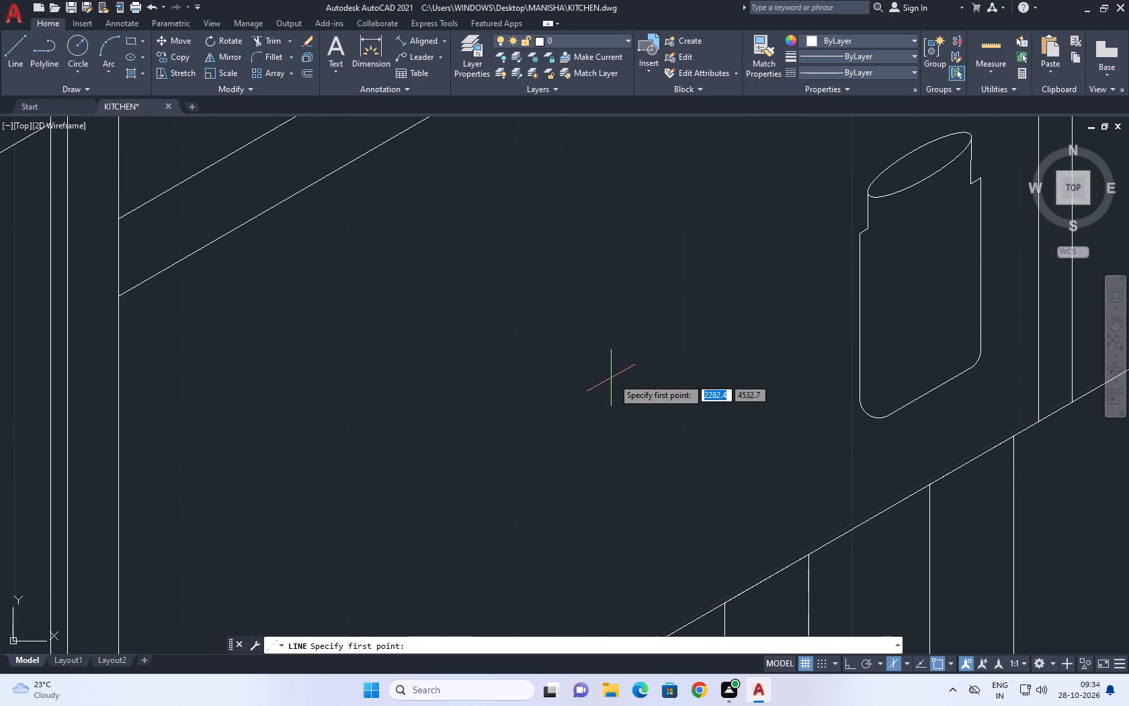
{"action": "left_click", "coordinate": [676, 290]}
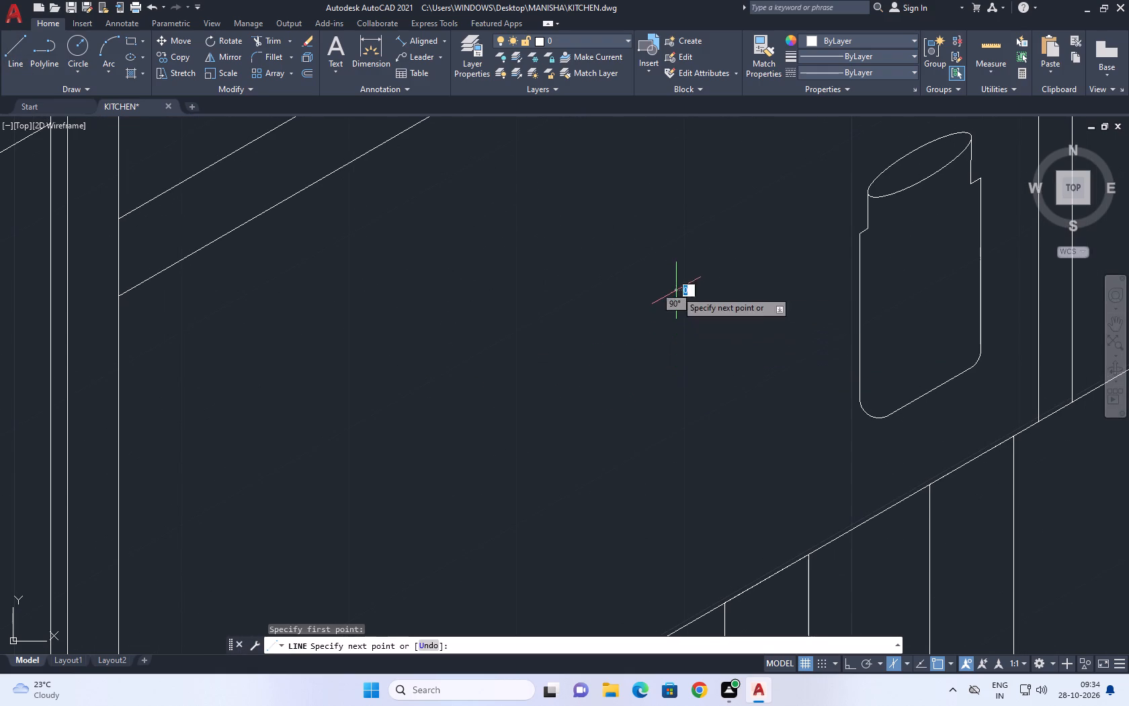
{"action": "key", "text": "F8"}
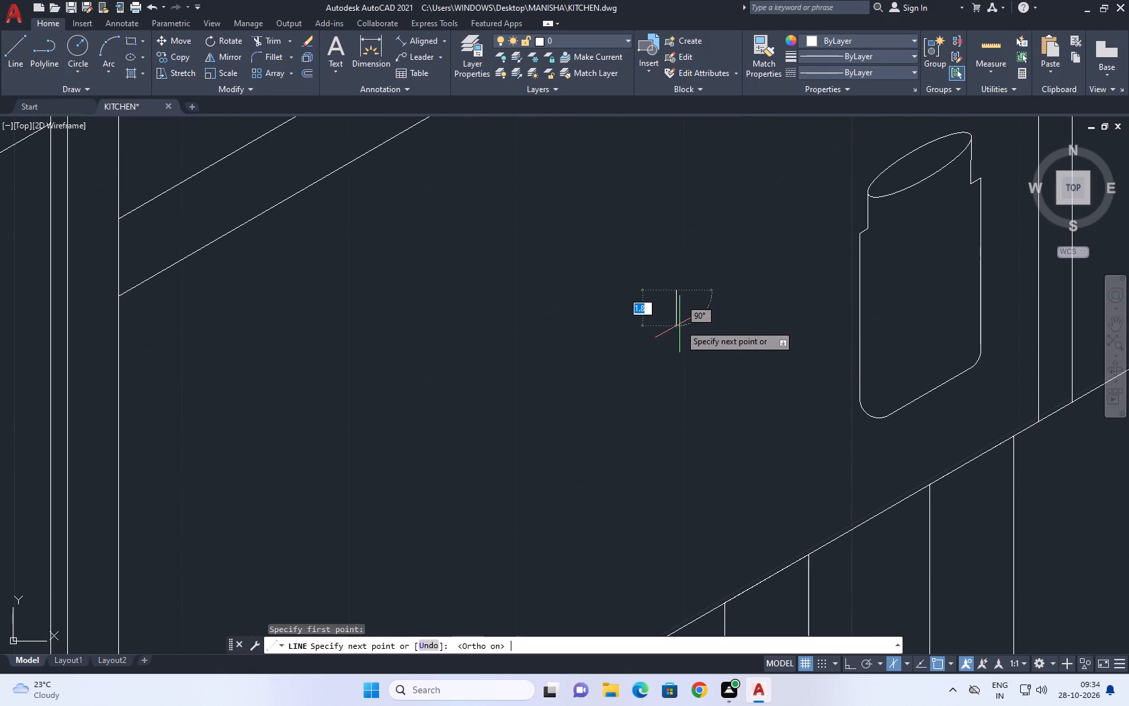
{"action": "scroll", "coordinate": [673, 330], "scroll_direction": "up", "scroll_amount": 1}
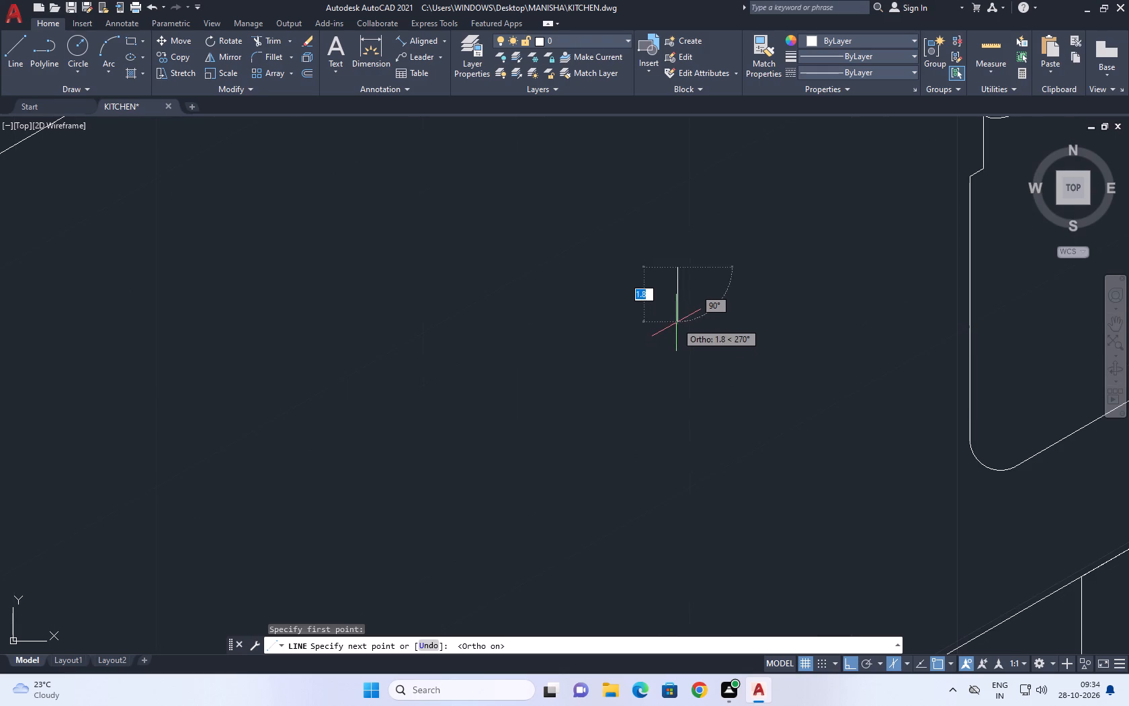
{"action": "left_click", "coordinate": [676, 327]}
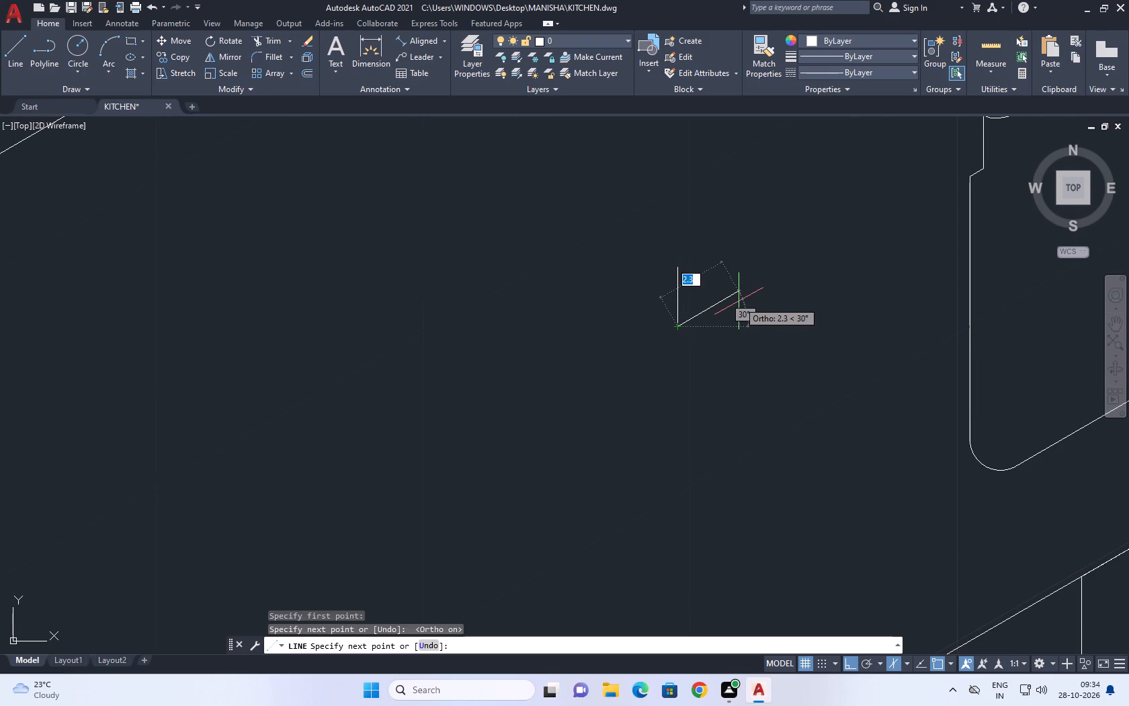
{"action": "left_click", "coordinate": [751, 300]}
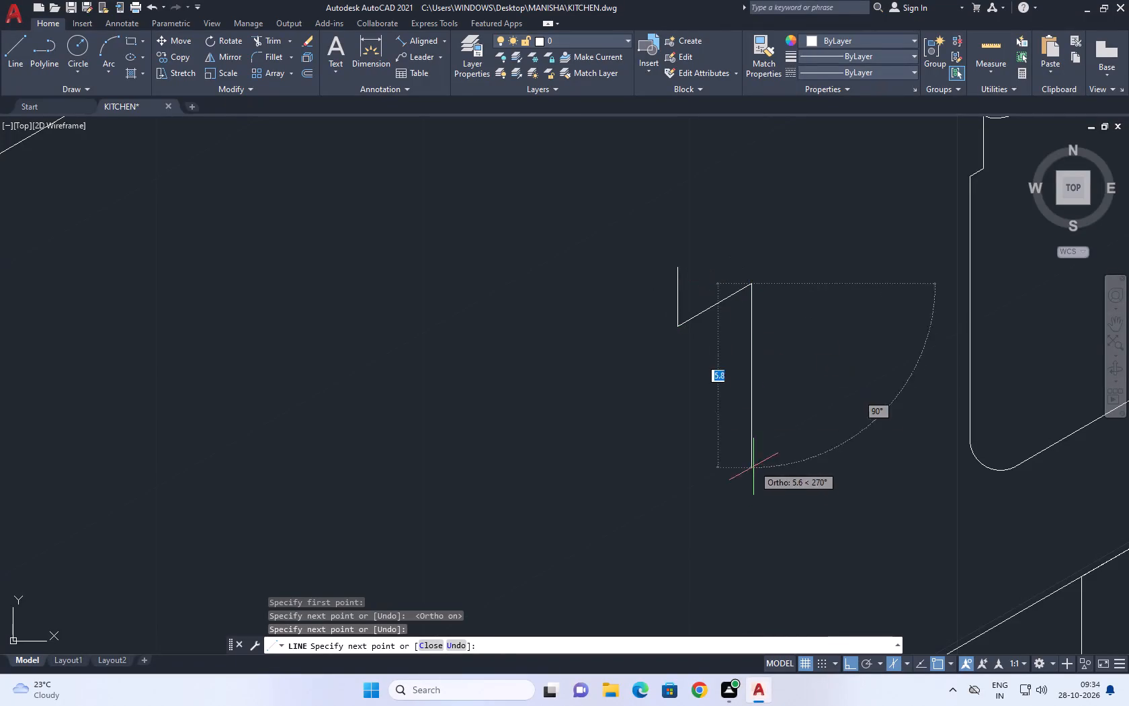
Continue the bottle outline with a vertical side about 10 units down and a base edge about 7.6 units at 210°.
{"action": "middle_click_drag", "start_coordinate": [749, 490], "coordinate": [736, 331]}
{"action": "scroll", "coordinate": [736, 319], "scroll_direction": "down", "scroll_amount": 2}
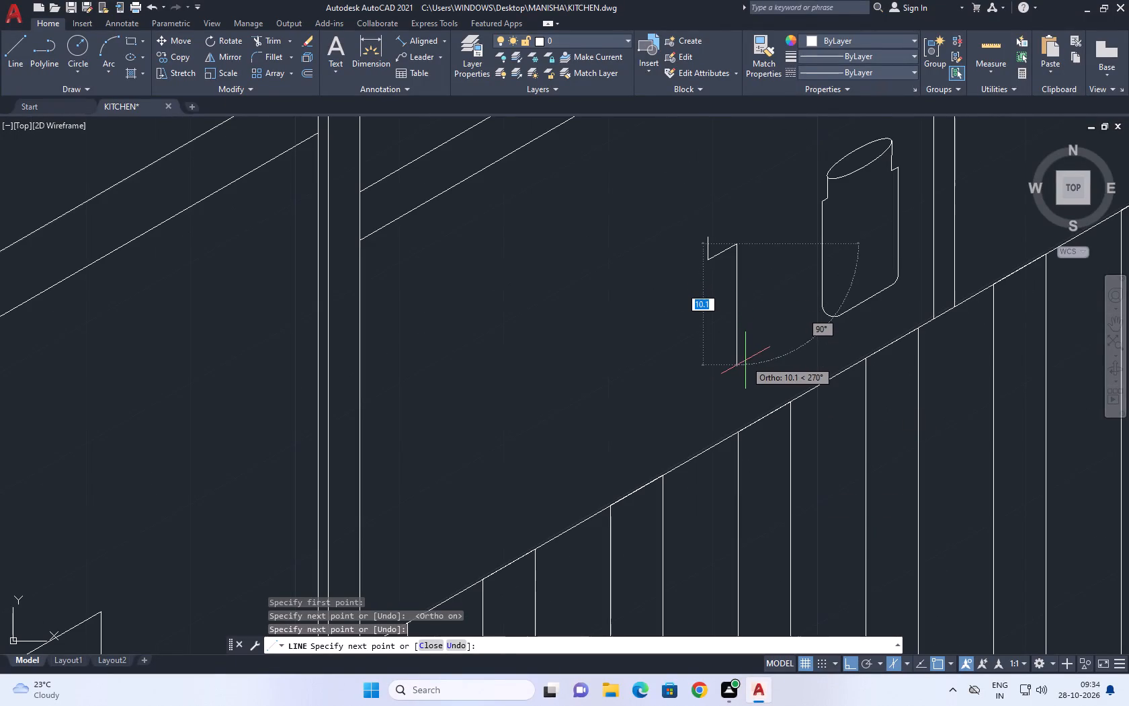
{"action": "left_click", "coordinate": [745, 366]}
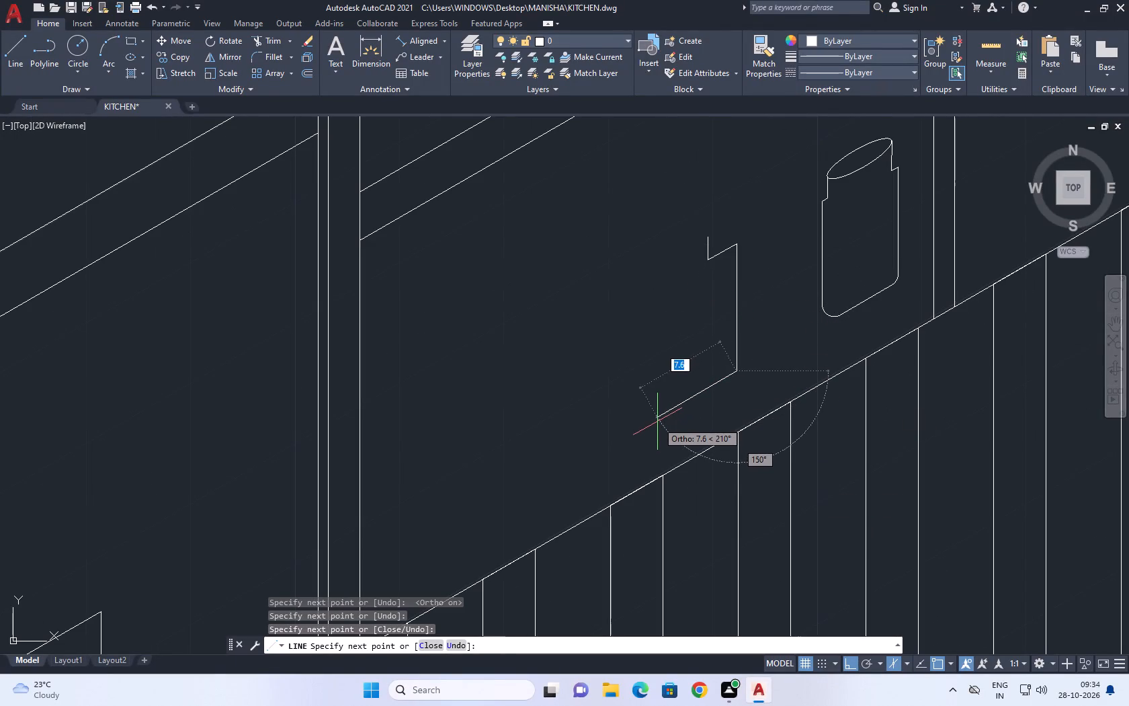
{"action": "left_click", "coordinate": [656, 422]}
{"action": "right_click", "coordinate": [641, 395]}
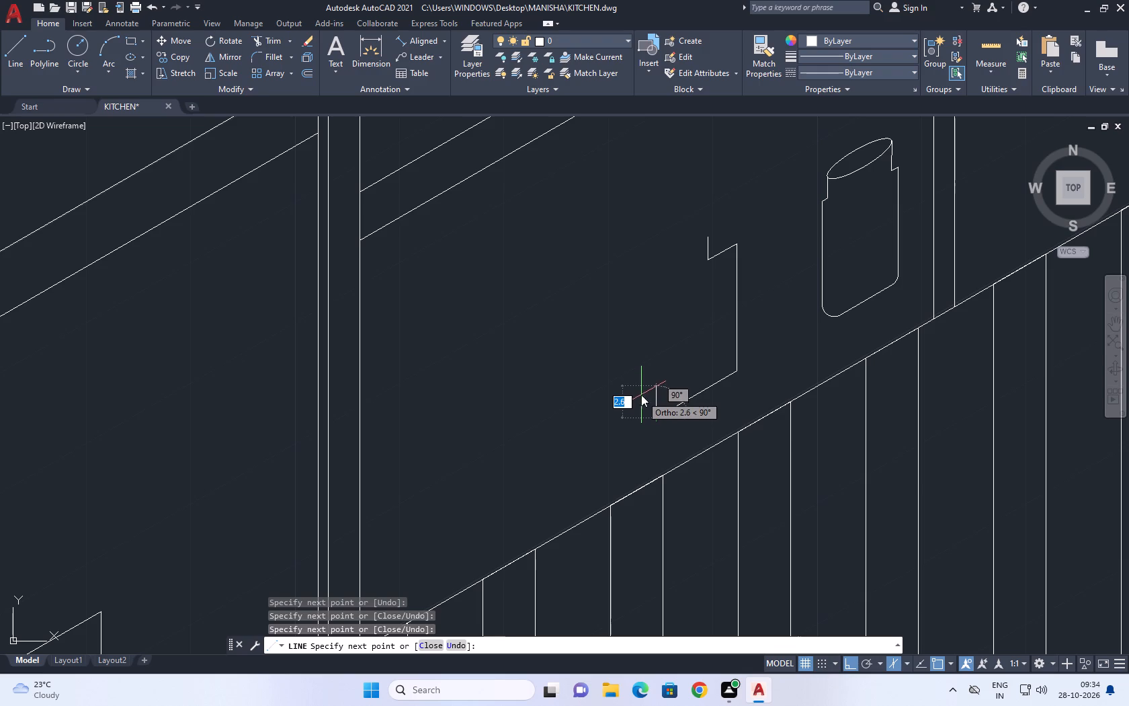
{"action": "left_click", "coordinate": [679, 423]}
Complete the container outline with a vertical side about 10 units up from the open base end and a 30° shoulder about 2.8 units.
{"action": "scroll", "coordinate": [647, 399], "scroll_direction": "down", "scroll_amount": 6}
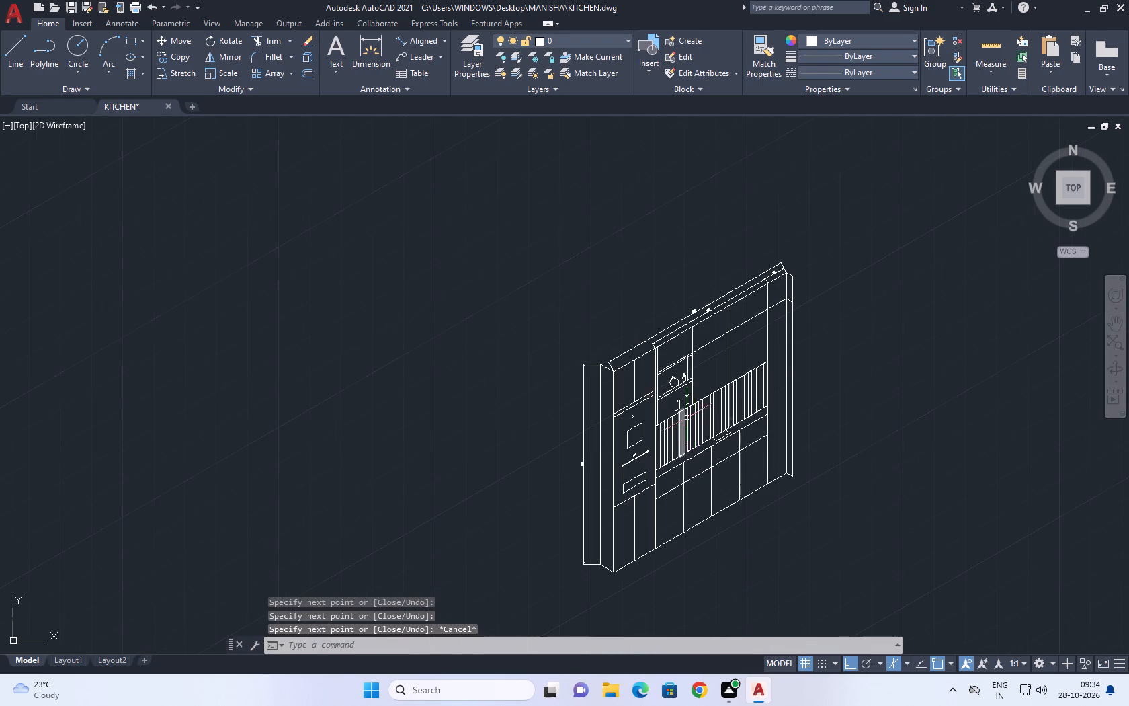
{"action": "scroll", "coordinate": [677, 418], "scroll_direction": "up", "scroll_amount": 3}
{"action": "scroll", "coordinate": [686, 354], "scroll_direction": "up", "scroll_amount": 1}
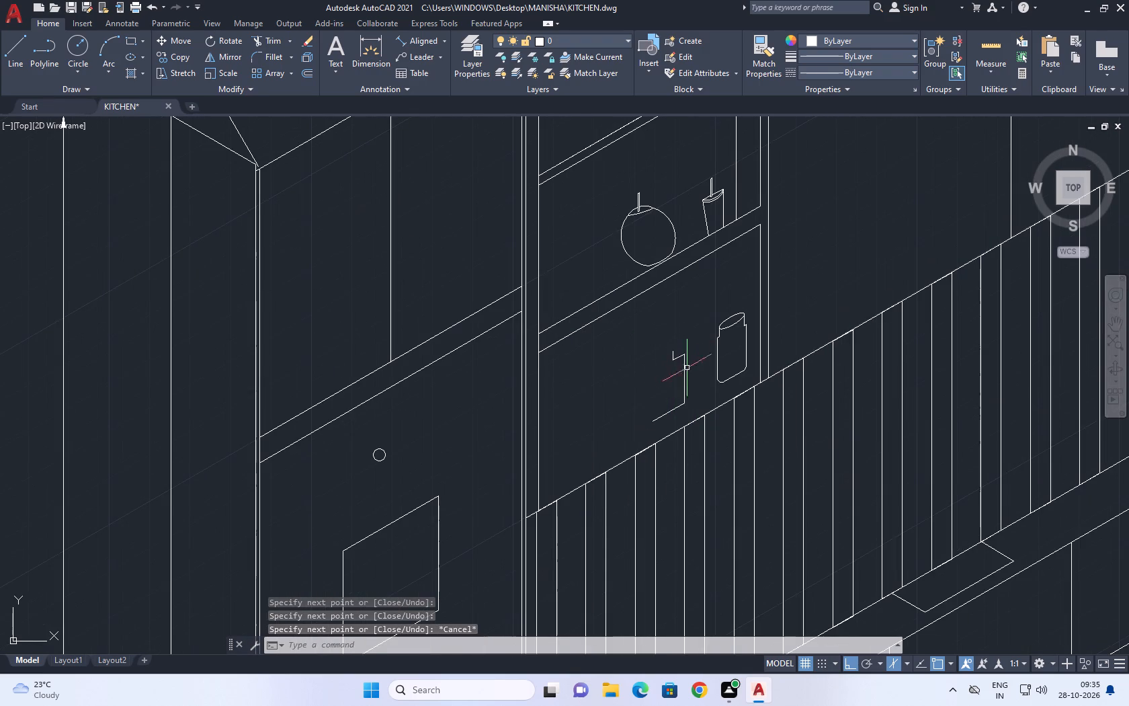
{"action": "scroll", "coordinate": [677, 360], "scroll_direction": "up", "scroll_amount": 2}
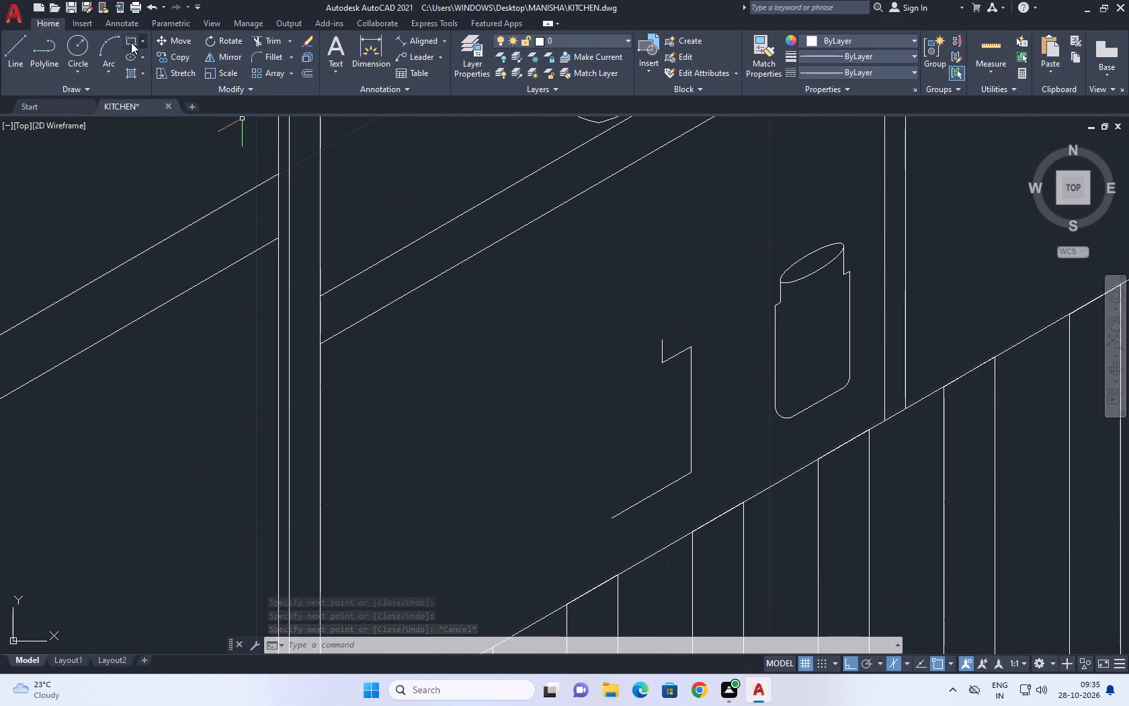
{"action": "left_click_drag", "start_coordinate": [10, 52], "coordinate": [20, 73]}
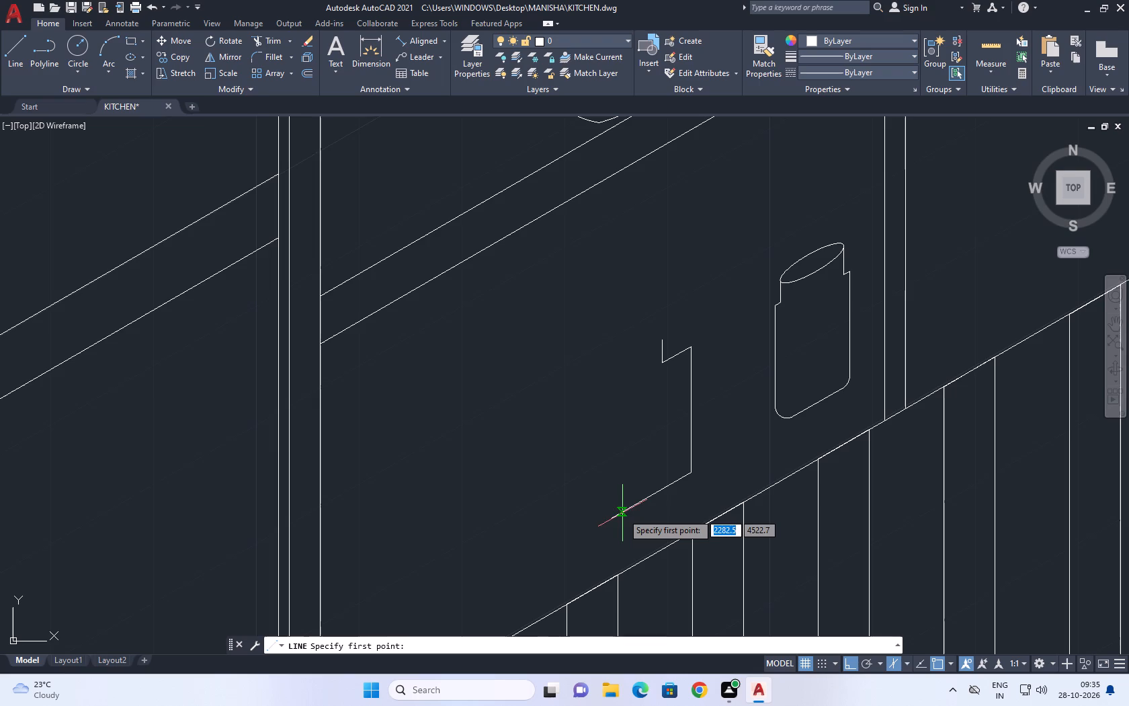
{"action": "left_click", "coordinate": [610, 516]}
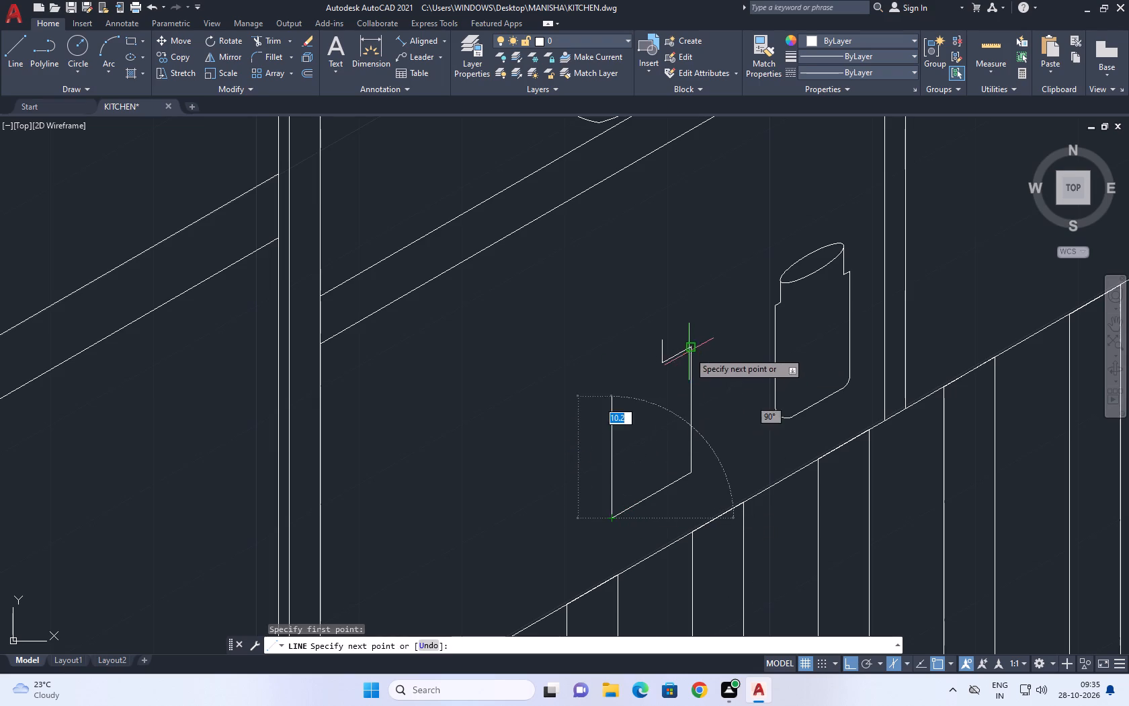
{"action": "left_click", "coordinate": [613, 392]}
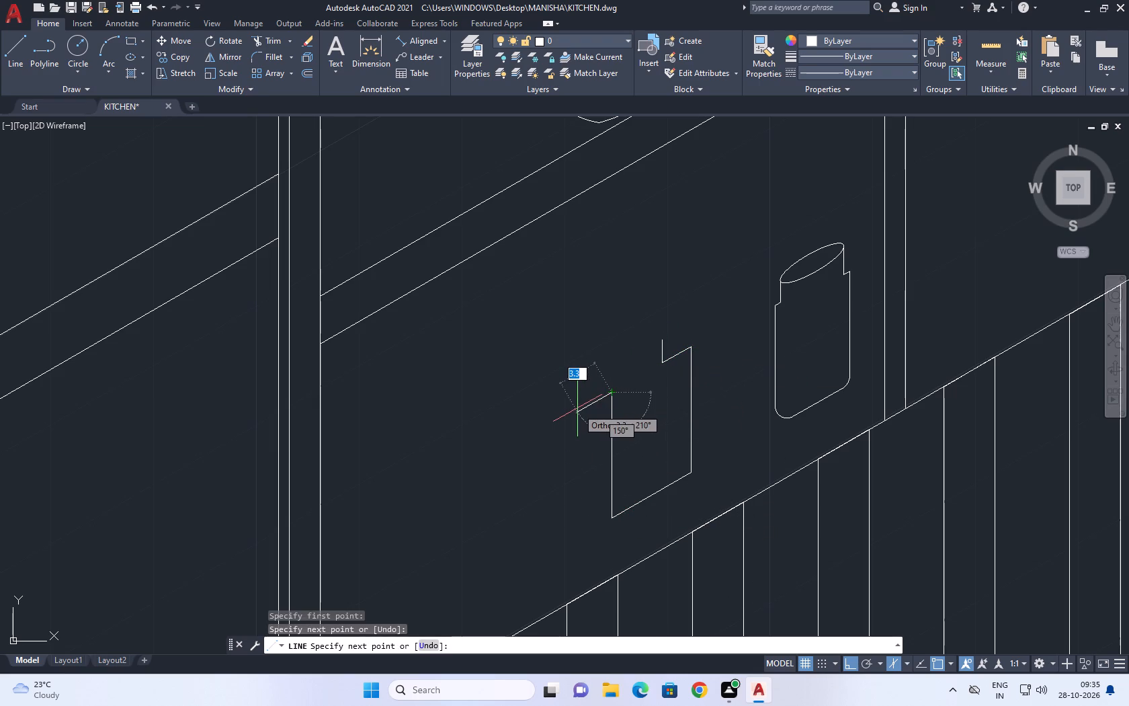
{"action": "scroll", "coordinate": [630, 387], "scroll_direction": "up", "scroll_amount": 2}
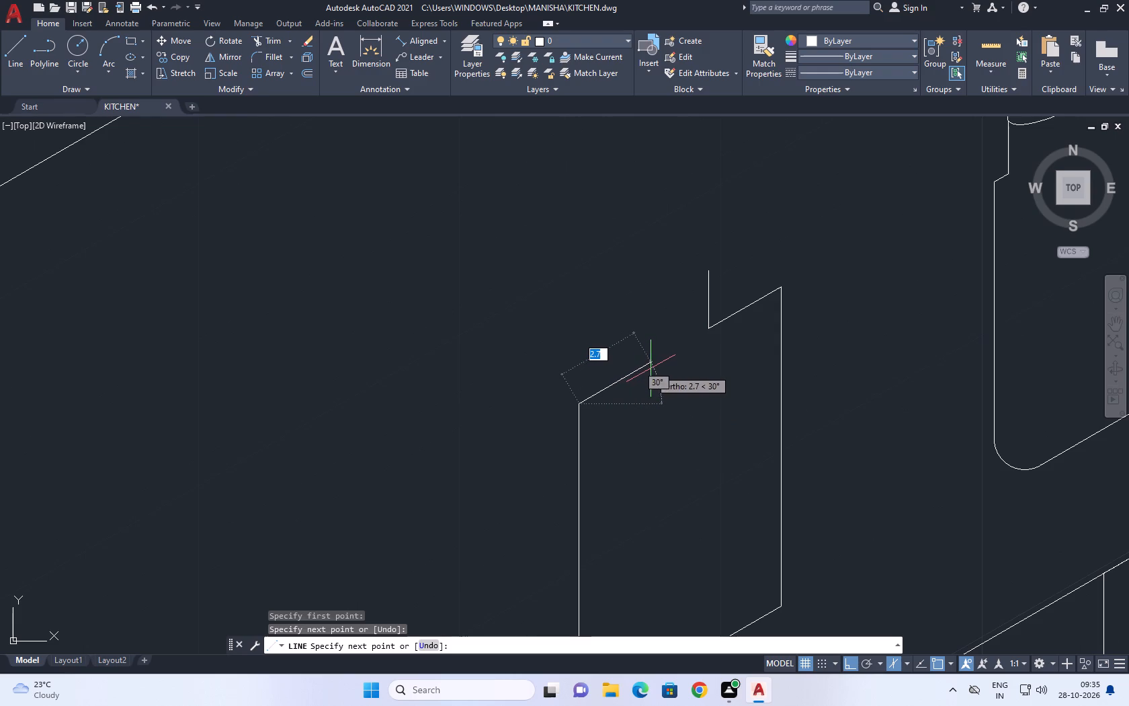
{"action": "left_click", "coordinate": [653, 367]}
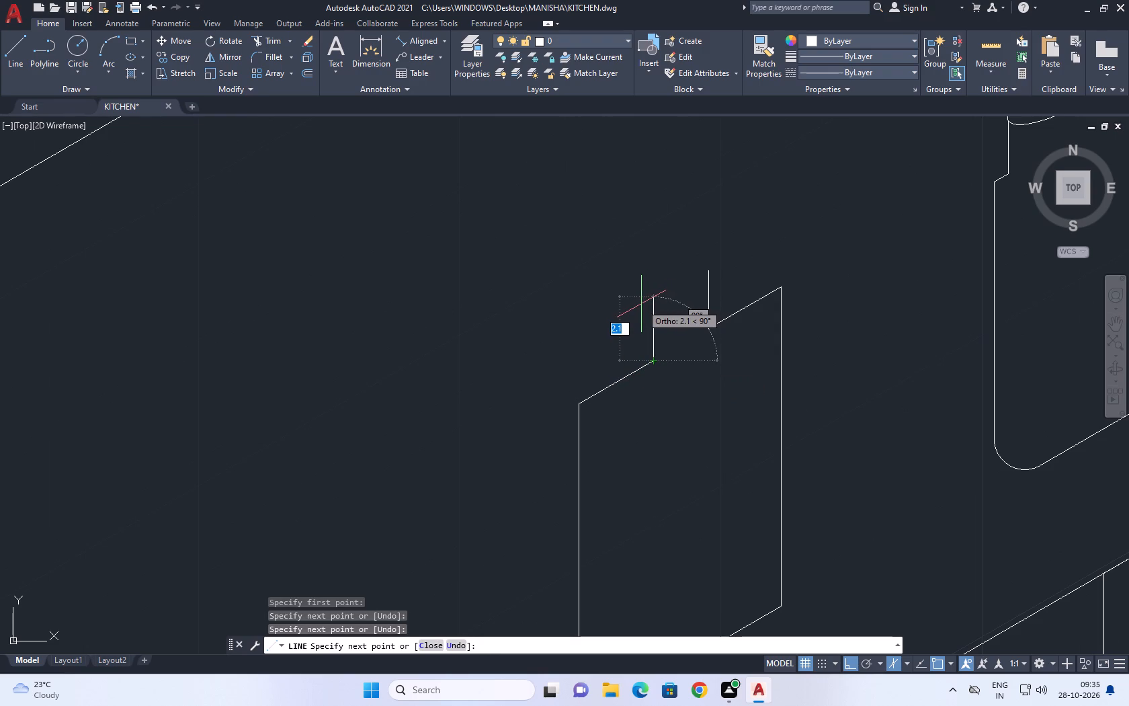
{"action": "right_click", "coordinate": [636, 309]}
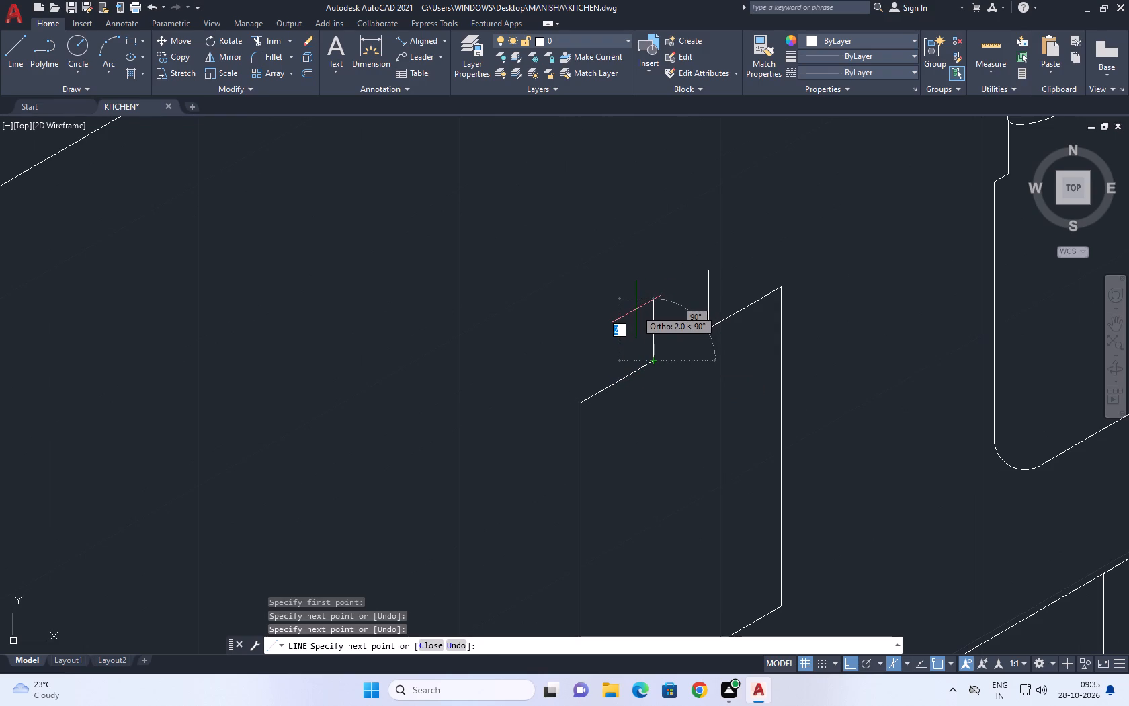
{"action": "left_click", "coordinate": [670, 335]}
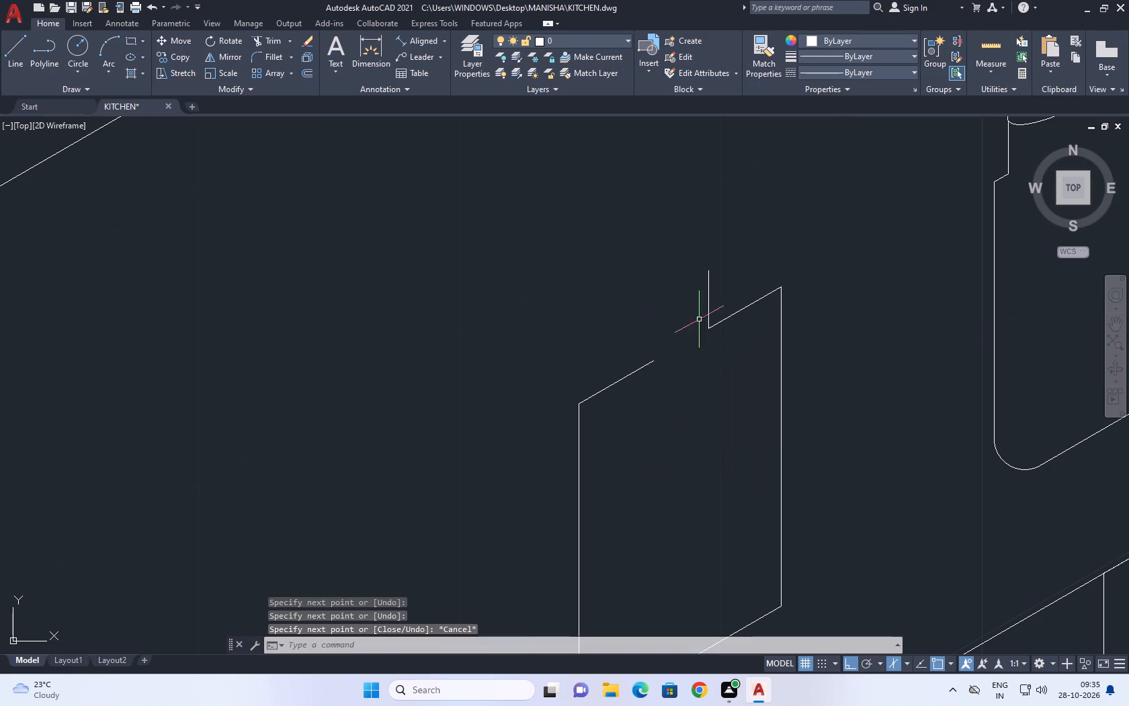
Erase the short vertical neck edge at the inner end of the opposite shoulder line.
{"action": "left_click", "coordinate": [714, 297]}
{"action": "left_click", "coordinate": [700, 281]}
{"action": "right_click", "coordinate": [663, 268]}
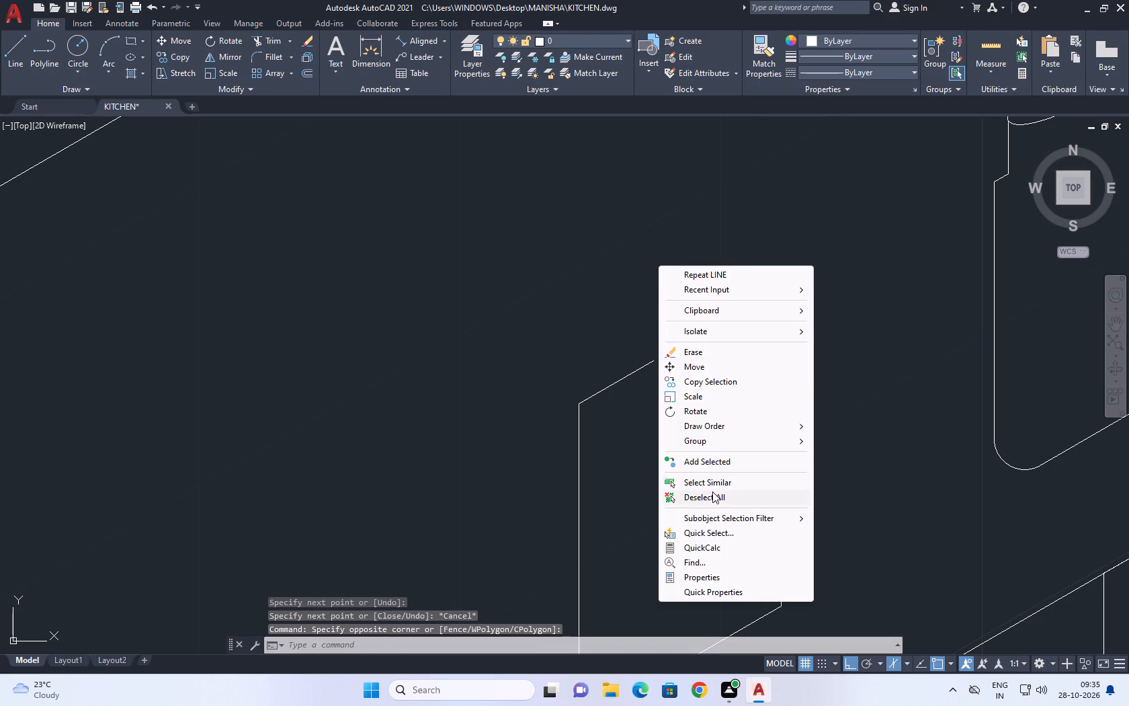
{"action": "left_click", "coordinate": [712, 492]}
{"action": "left_click_drag", "start_coordinate": [715, 299], "coordinate": [707, 292]}
{"action": "left_click", "coordinate": [694, 273]}
{"action": "right_click", "coordinate": [680, 265]}
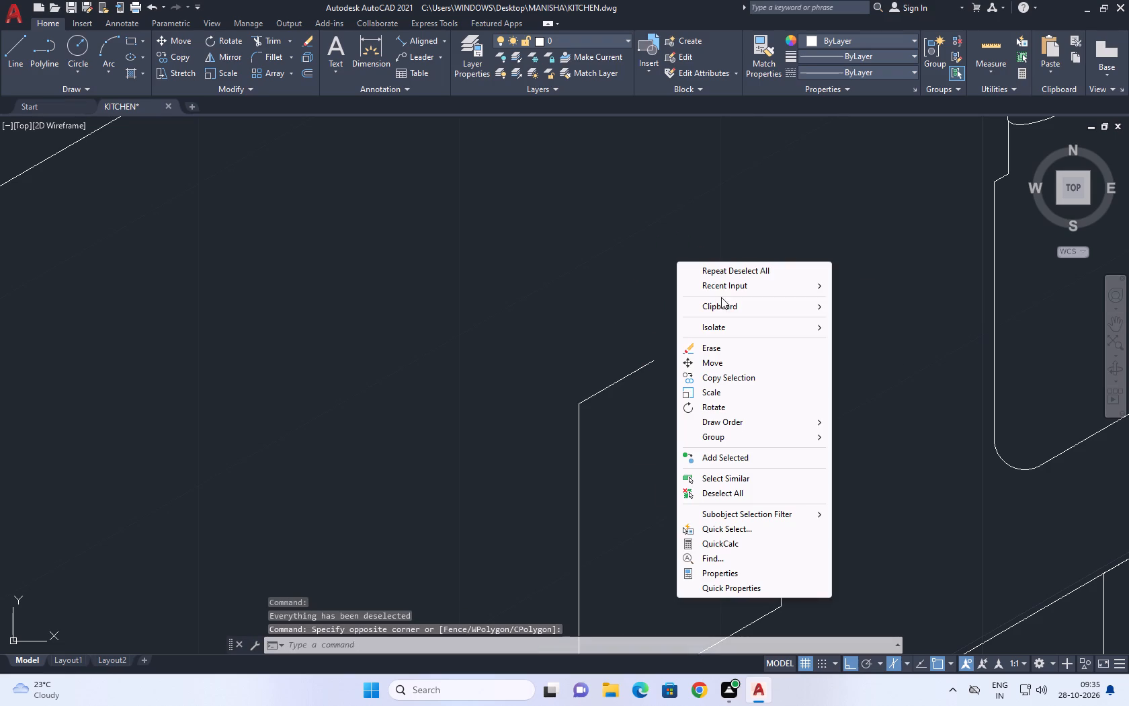
{"action": "left_click", "coordinate": [715, 349]}
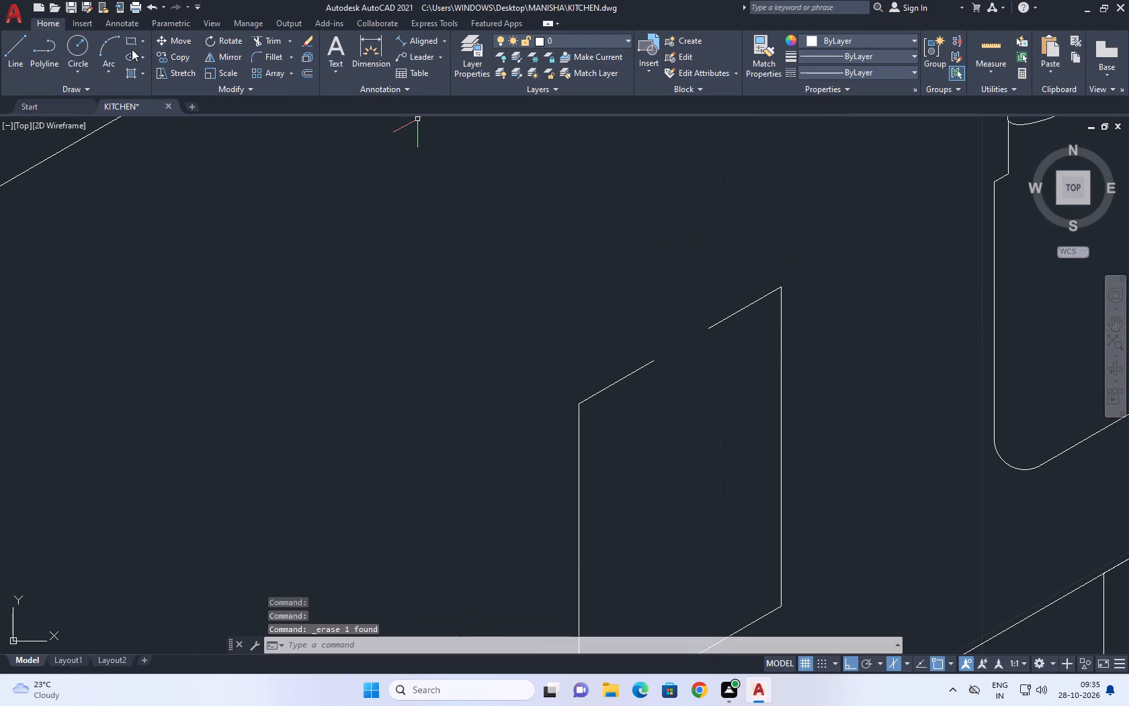
Draw a nearly circular ellipse centred in the gap between the shoulder lines, reaching the inner end of the upper shoulder line.
{"action": "left_click", "coordinate": [128, 52]}
{"action": "scroll", "coordinate": [682, 334], "scroll_direction": "up", "scroll_amount": 2}
{"action": "left_click", "coordinate": [669, 358]}
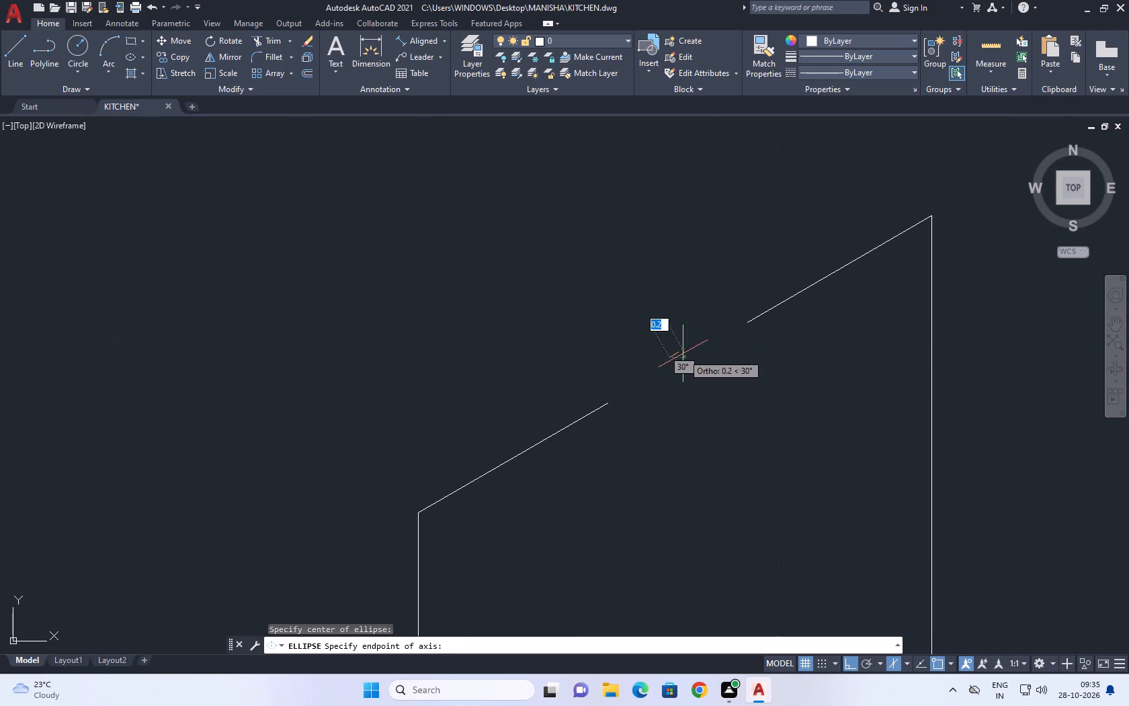
{"action": "left_click", "coordinate": [742, 322]}
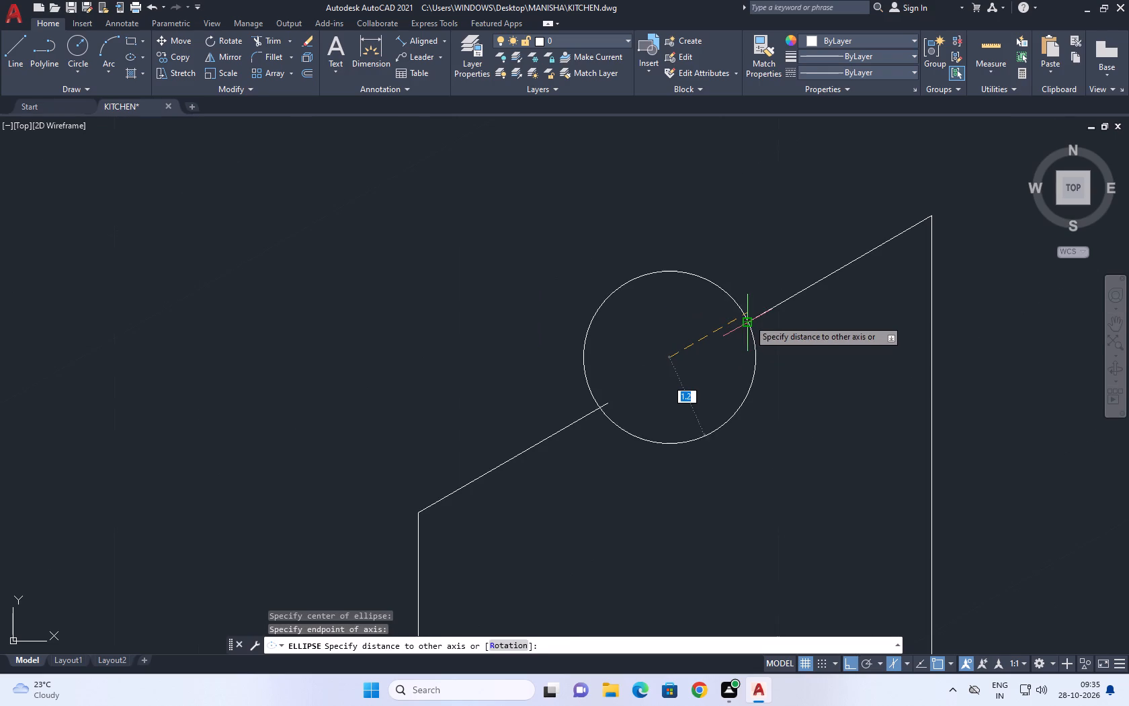
{"action": "left_click", "coordinate": [745, 315]}
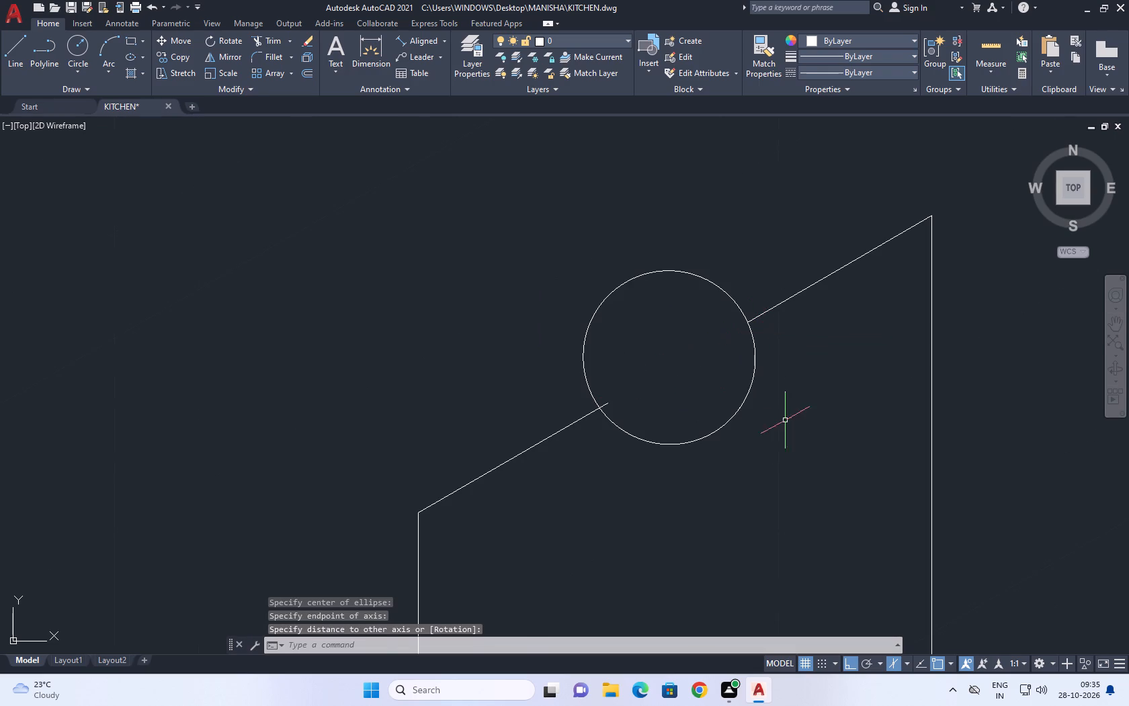
Flatten the ellipse by stretching its lower axis point inward to about 0.8 units from the centre.
{"action": "left_click", "coordinate": [770, 427]}
{"action": "left_click", "coordinate": [722, 358]}
{"action": "left_click", "coordinate": [707, 437]}
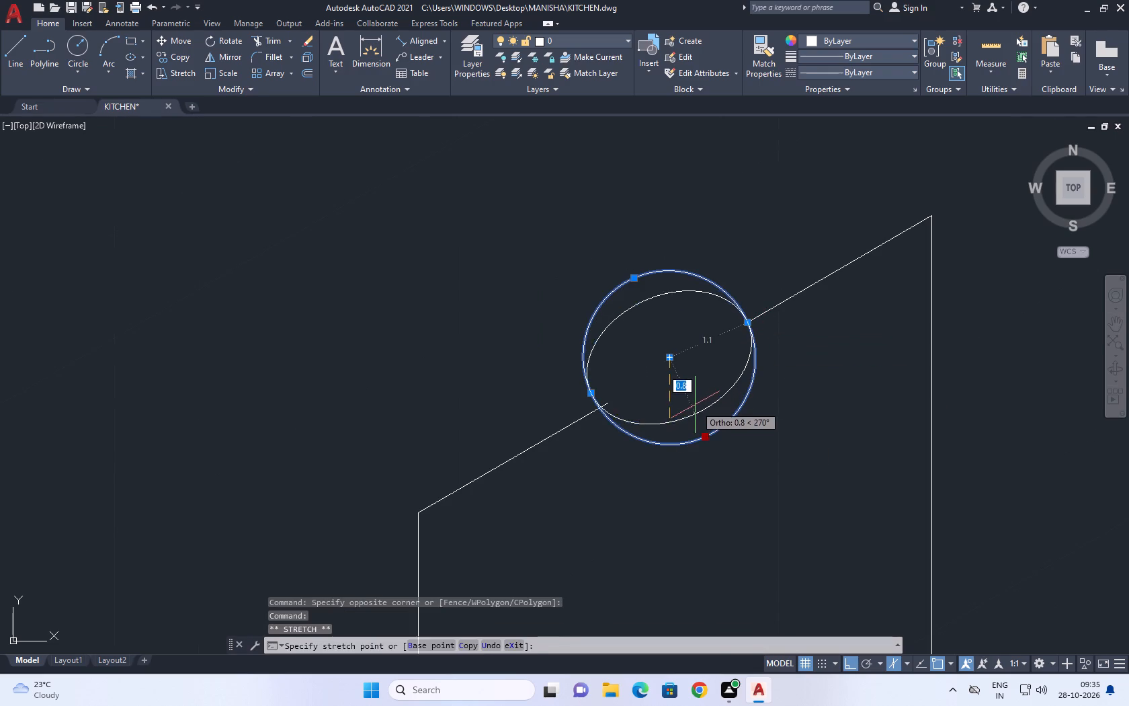
{"action": "left_click", "coordinate": [695, 405]}
{"action": "scroll", "coordinate": [696, 314], "scroll_direction": "down", "scroll_amount": 5}
{"action": "middle_click_drag", "start_coordinate": [751, 331], "coordinate": [704, 368]}
{"action": "scroll", "coordinate": [626, 360], "scroll_direction": "up", "scroll_amount": 2}
{"action": "right_click", "coordinate": [618, 273]}
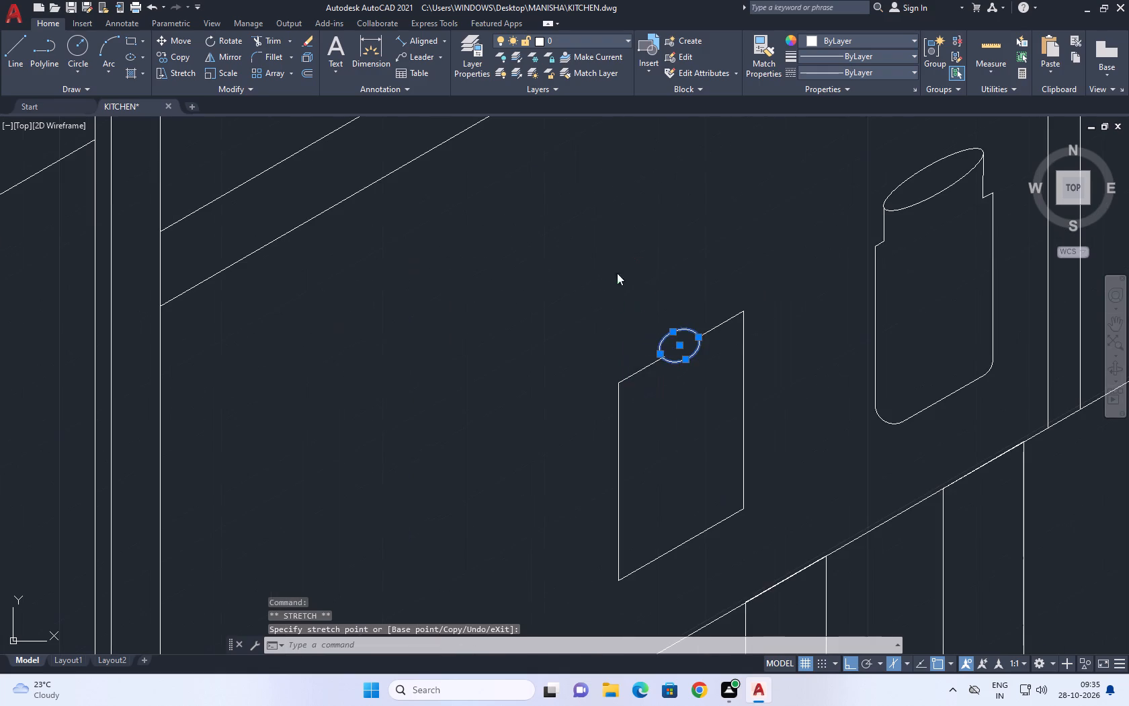
{"action": "left_click", "coordinate": [694, 503]}
Trim the end of the lower shoulder line that projects inside the ellipse.
{"action": "scroll", "coordinate": [653, 346], "scroll_direction": "up", "scroll_amount": 3}
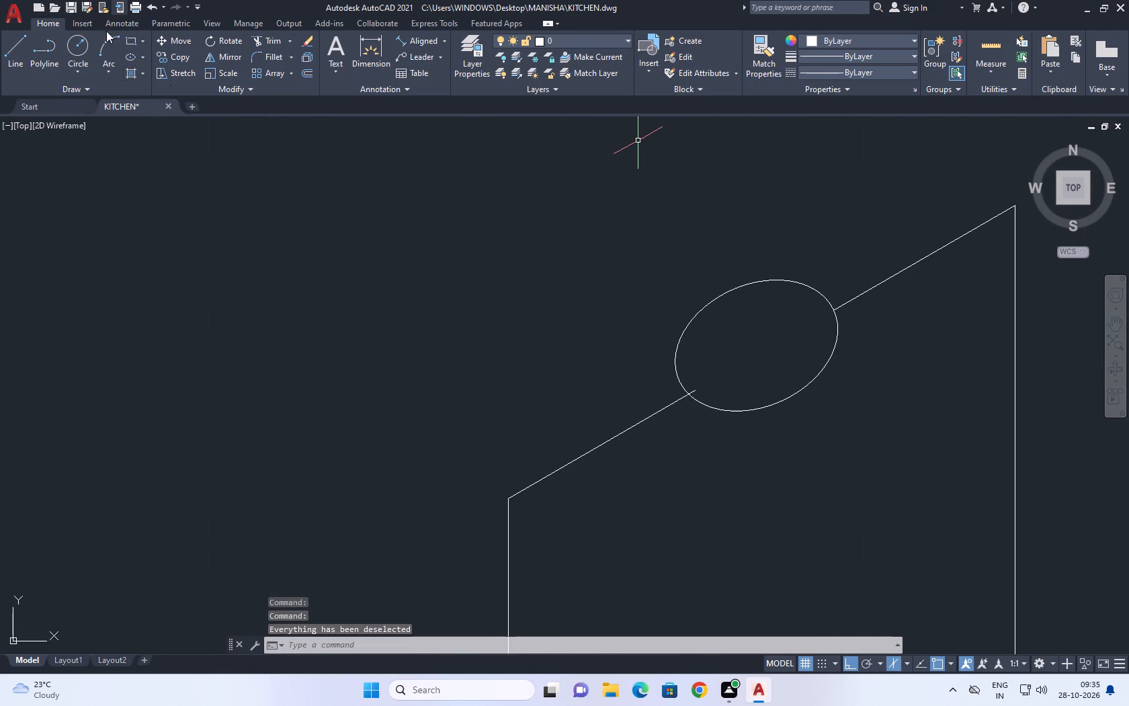
{"action": "left_click", "coordinate": [265, 39]}
{"action": "scroll", "coordinate": [687, 385], "scroll_direction": "up", "scroll_amount": 3}
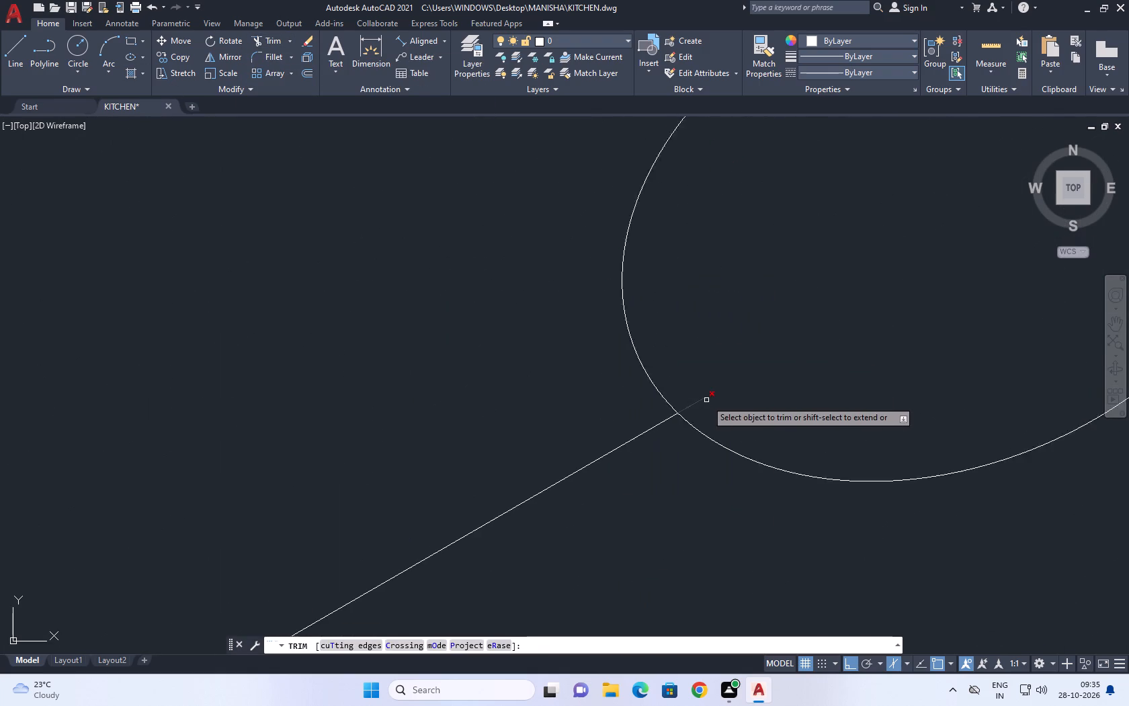
{"action": "scroll", "coordinate": [706, 400], "scroll_direction": "up", "scroll_amount": 1}
{"action": "left_click", "coordinate": [708, 417]}
{"action": "left_click", "coordinate": [665, 358]}
{"action": "right_click", "coordinate": [659, 310]}
{"action": "left_click", "coordinate": [704, 334]}
{"action": "scroll", "coordinate": [522, 336], "scroll_direction": "down", "scroll_amount": 7}
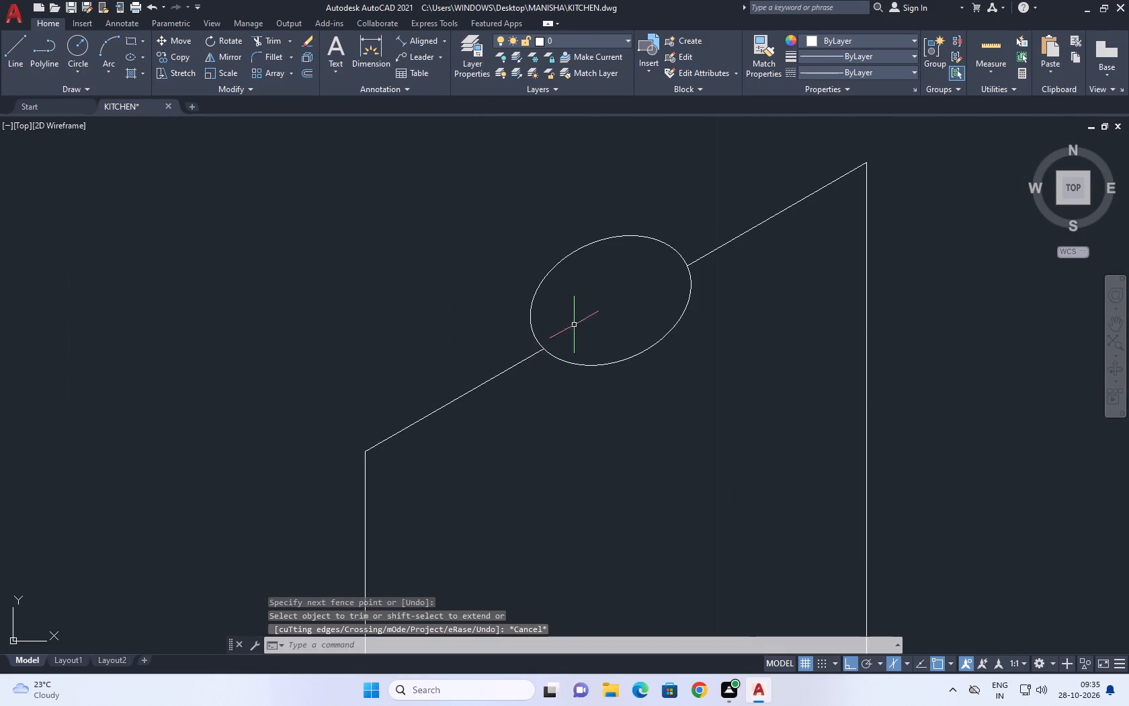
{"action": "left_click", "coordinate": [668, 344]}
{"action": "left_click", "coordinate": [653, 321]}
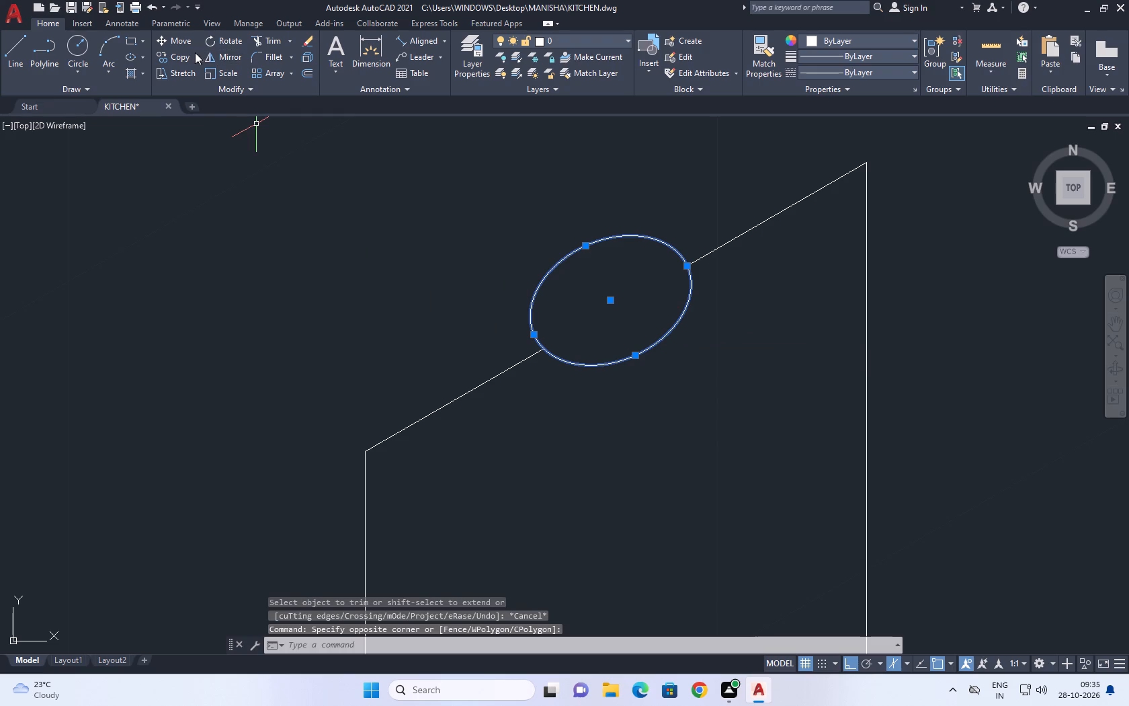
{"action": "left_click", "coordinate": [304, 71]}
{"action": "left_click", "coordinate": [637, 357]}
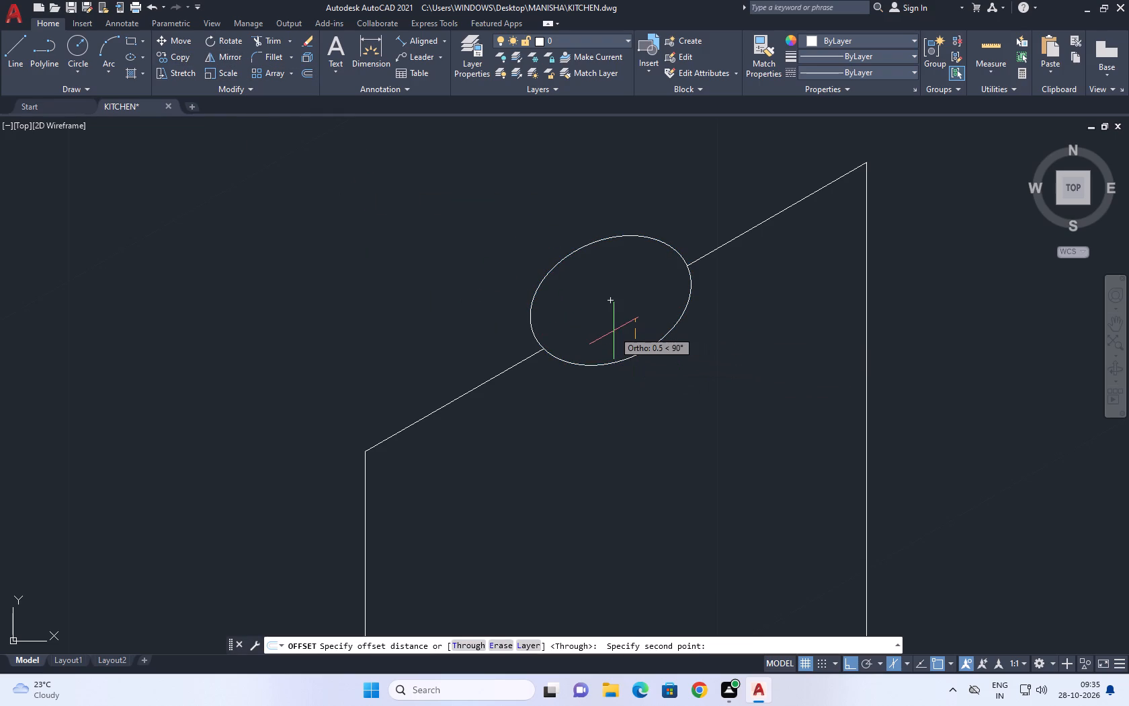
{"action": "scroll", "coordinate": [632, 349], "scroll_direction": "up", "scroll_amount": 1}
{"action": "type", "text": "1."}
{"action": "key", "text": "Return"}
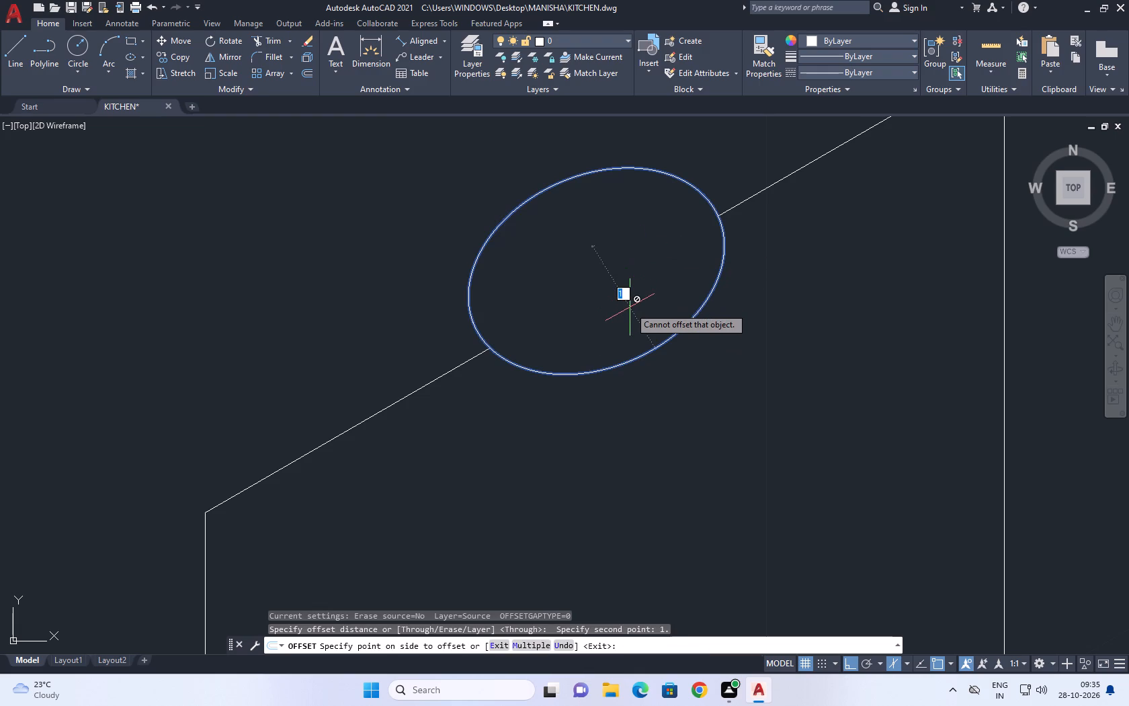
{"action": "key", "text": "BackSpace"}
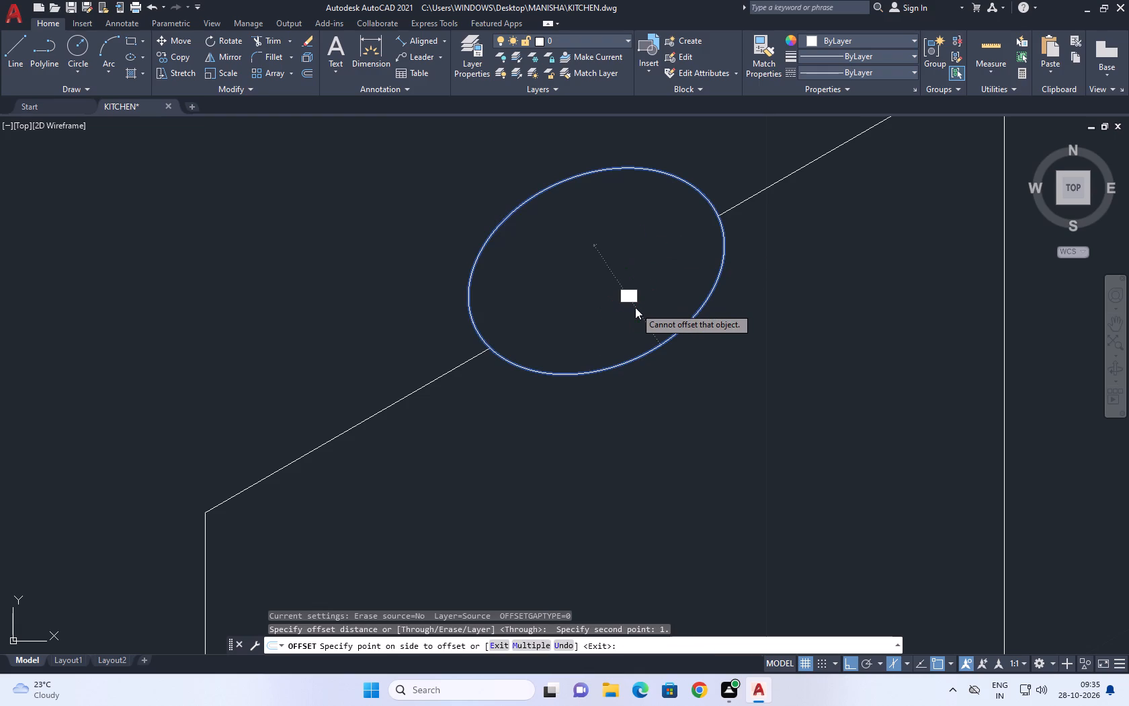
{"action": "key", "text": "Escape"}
Offset the ellipse outward by 0.2 to form a double rim.
{"action": "left_click", "coordinate": [667, 343]}
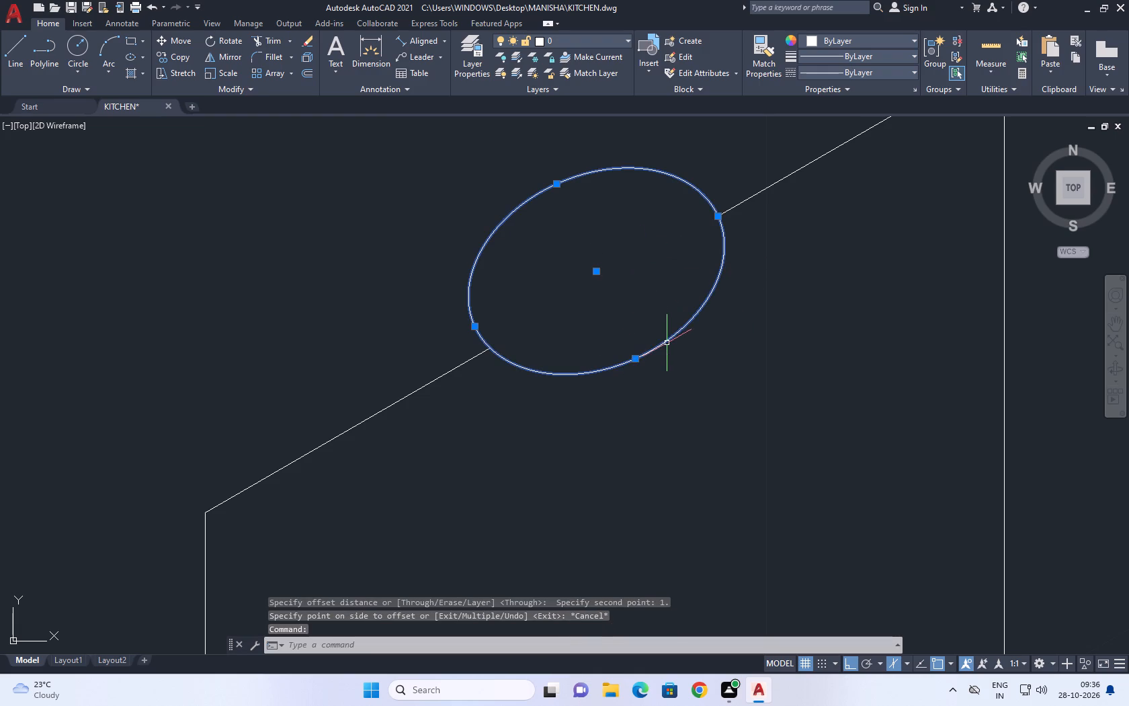
{"action": "left_click", "coordinate": [308, 71]}
{"action": "type", "text": "0.2"}
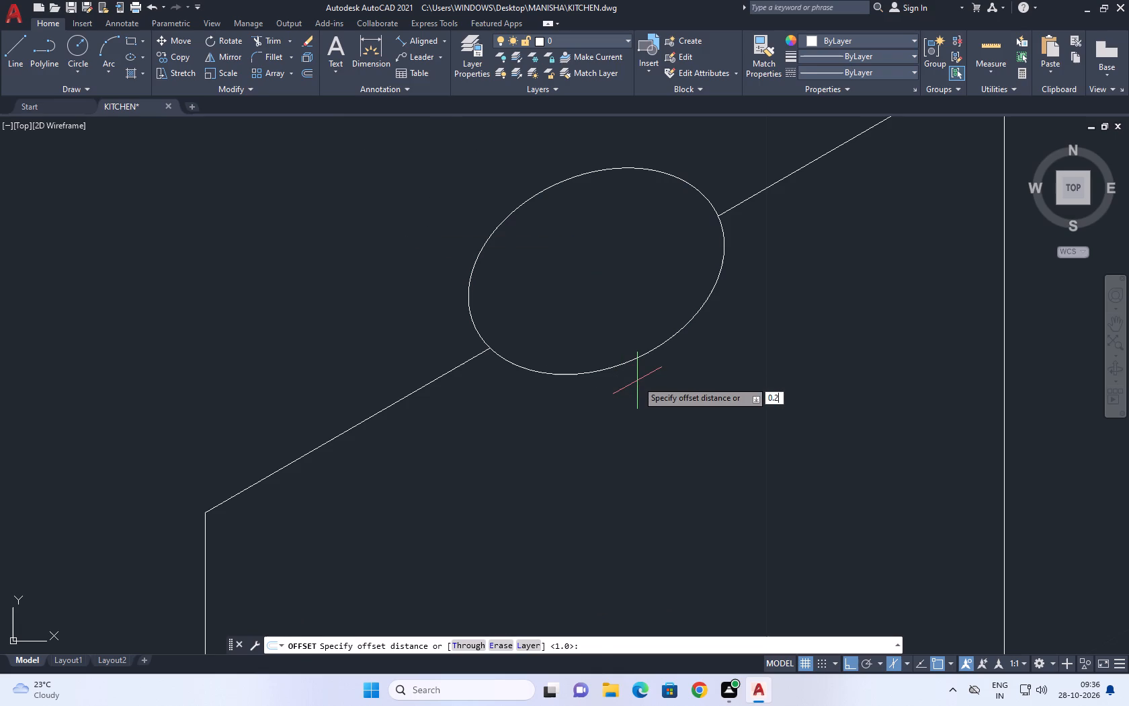
{"action": "key", "text": "Return"}
{"action": "left_click", "coordinate": [660, 409]}
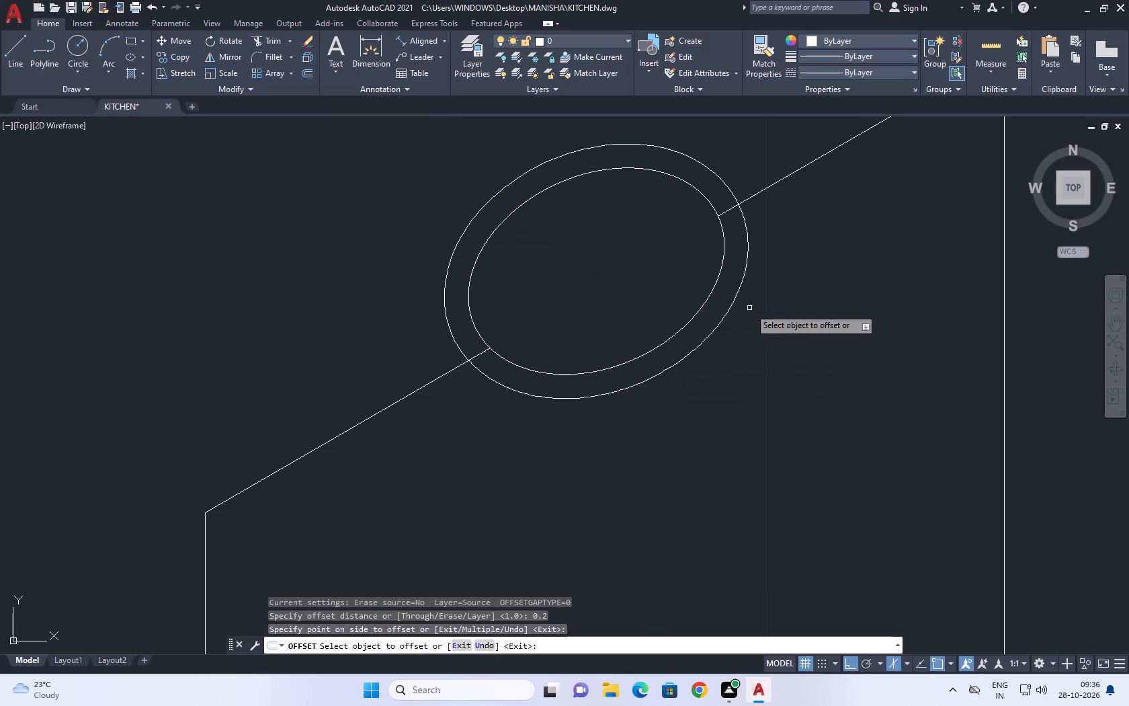
{"action": "right_click", "coordinate": [754, 309]}
{"action": "left_click", "coordinate": [802, 332]}
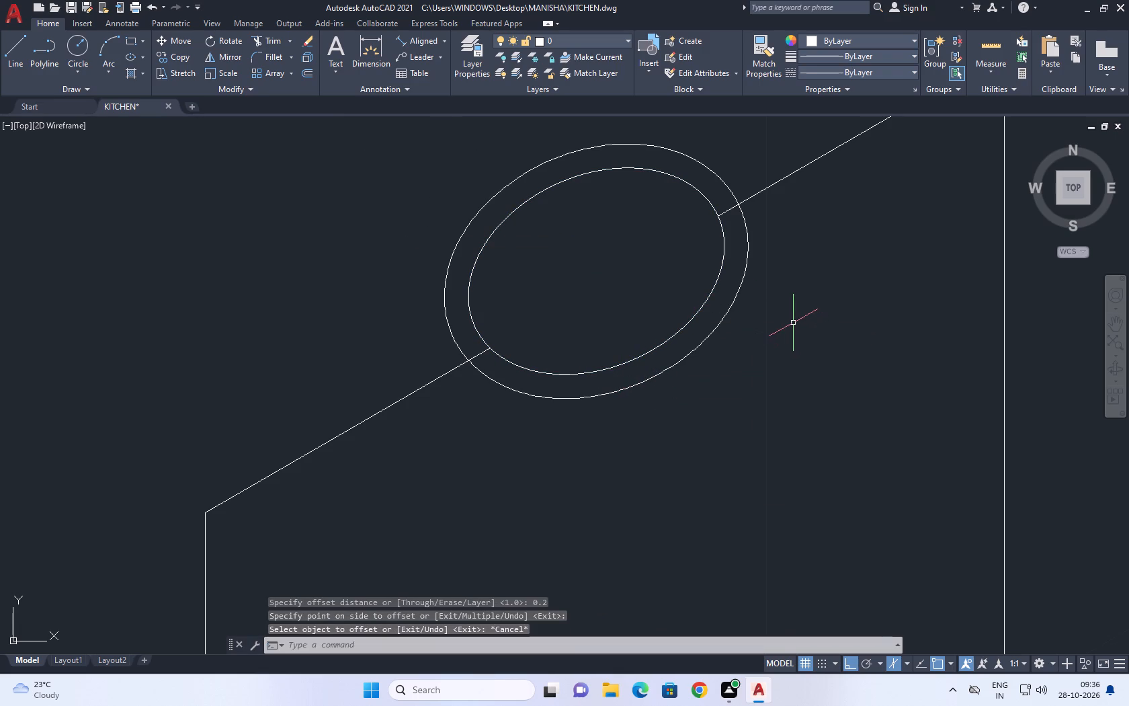
Trim the parts of both shoulder lines that lie between the inner and outer ellipses.
{"action": "left_click", "coordinate": [276, 45]}
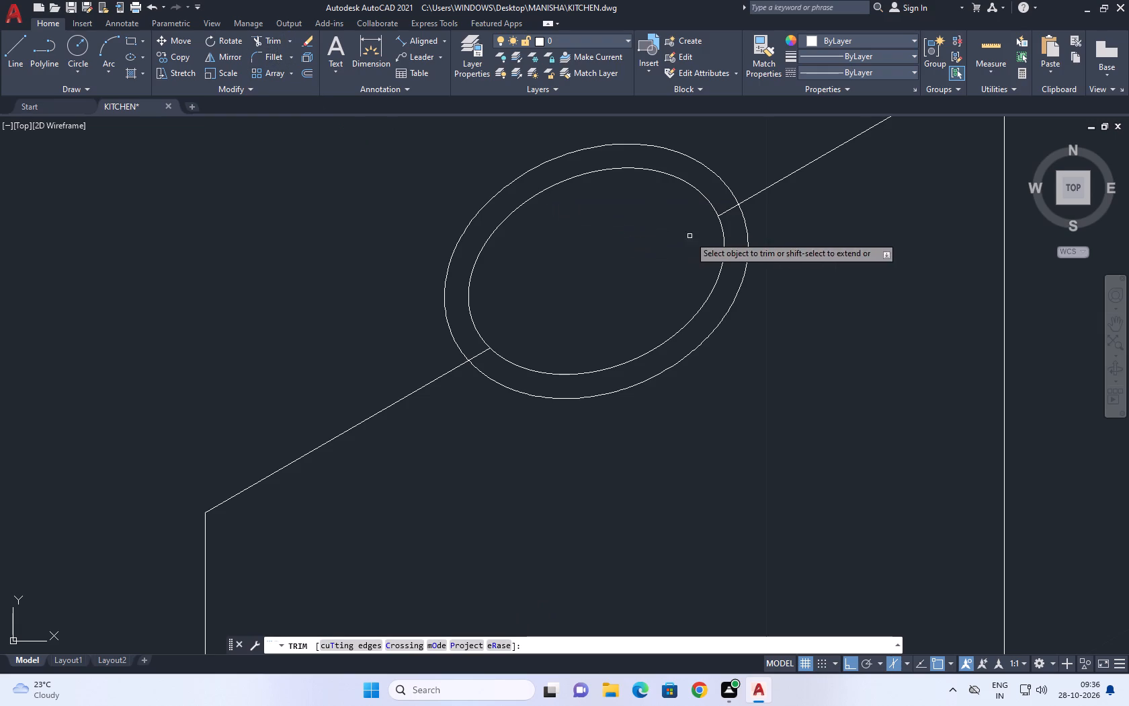
{"action": "scroll", "coordinate": [722, 209], "scroll_direction": "up", "scroll_amount": 2}
{"action": "left_click", "coordinate": [741, 223]}
{"action": "left_click", "coordinate": [731, 192]}
{"action": "scroll", "coordinate": [729, 219], "scroll_direction": "down", "scroll_amount": 4}
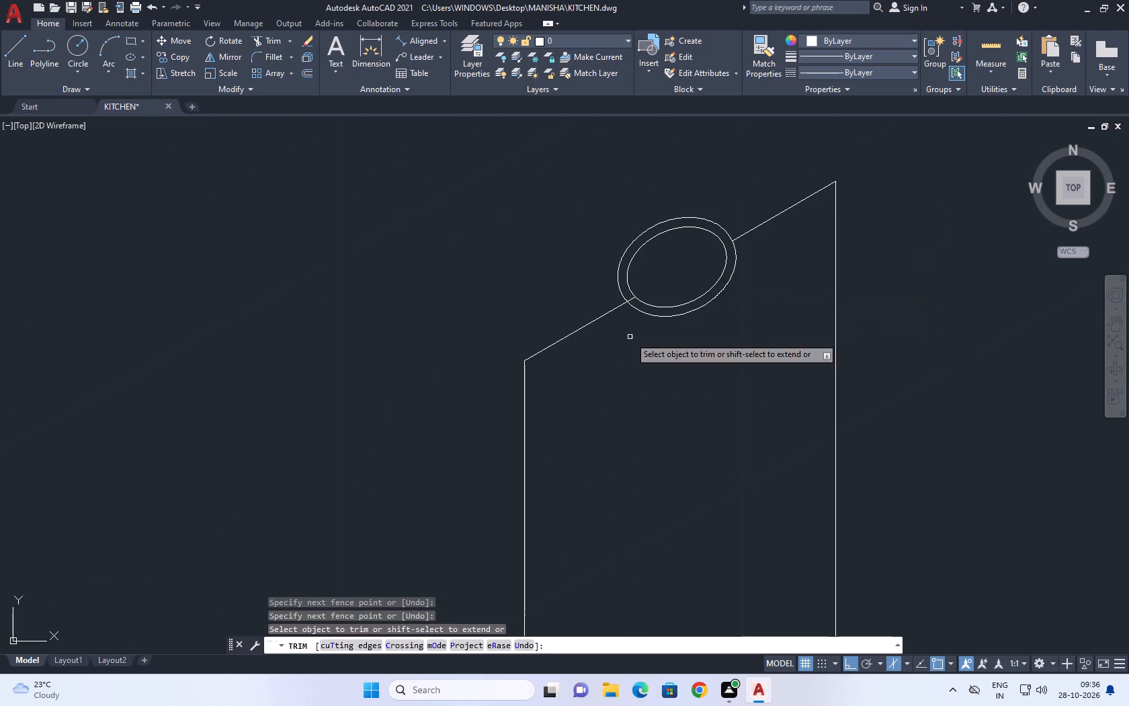
{"action": "scroll", "coordinate": [627, 305], "scroll_direction": "up", "scroll_amount": 6}
{"action": "left_click_drag", "start_coordinate": [683, 322], "coordinate": [675, 307]}
{"action": "left_click", "coordinate": [590, 199]}
{"action": "right_click", "coordinate": [630, 255]}
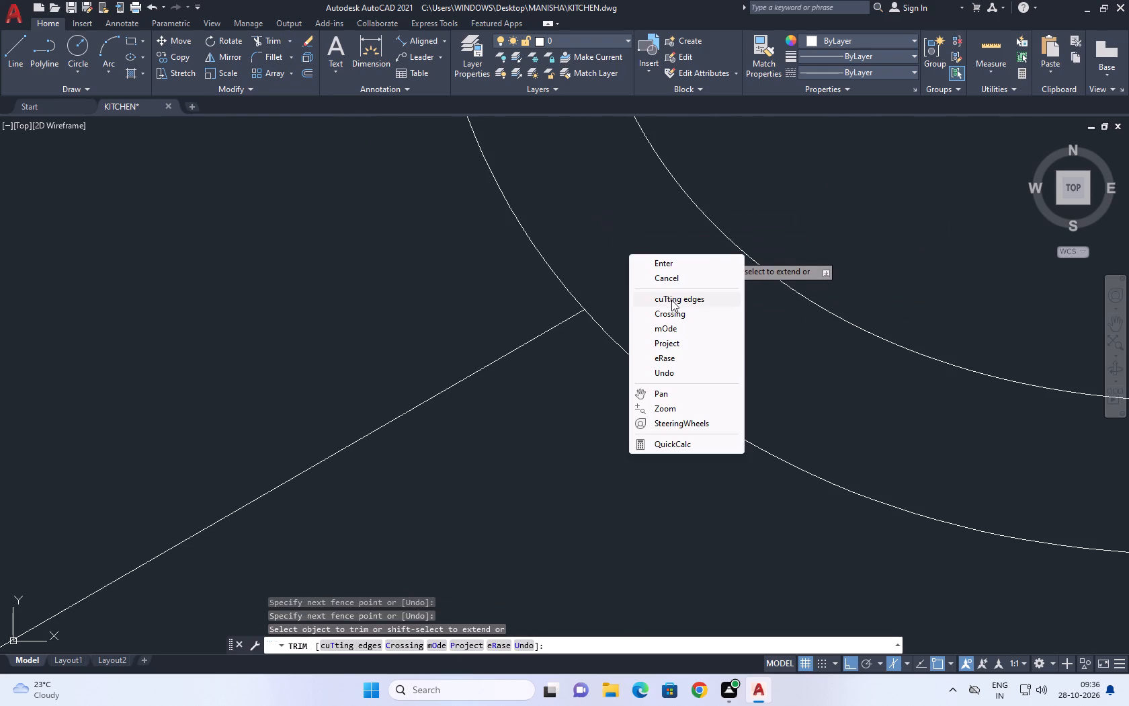
{"action": "left_click", "coordinate": [679, 278]}
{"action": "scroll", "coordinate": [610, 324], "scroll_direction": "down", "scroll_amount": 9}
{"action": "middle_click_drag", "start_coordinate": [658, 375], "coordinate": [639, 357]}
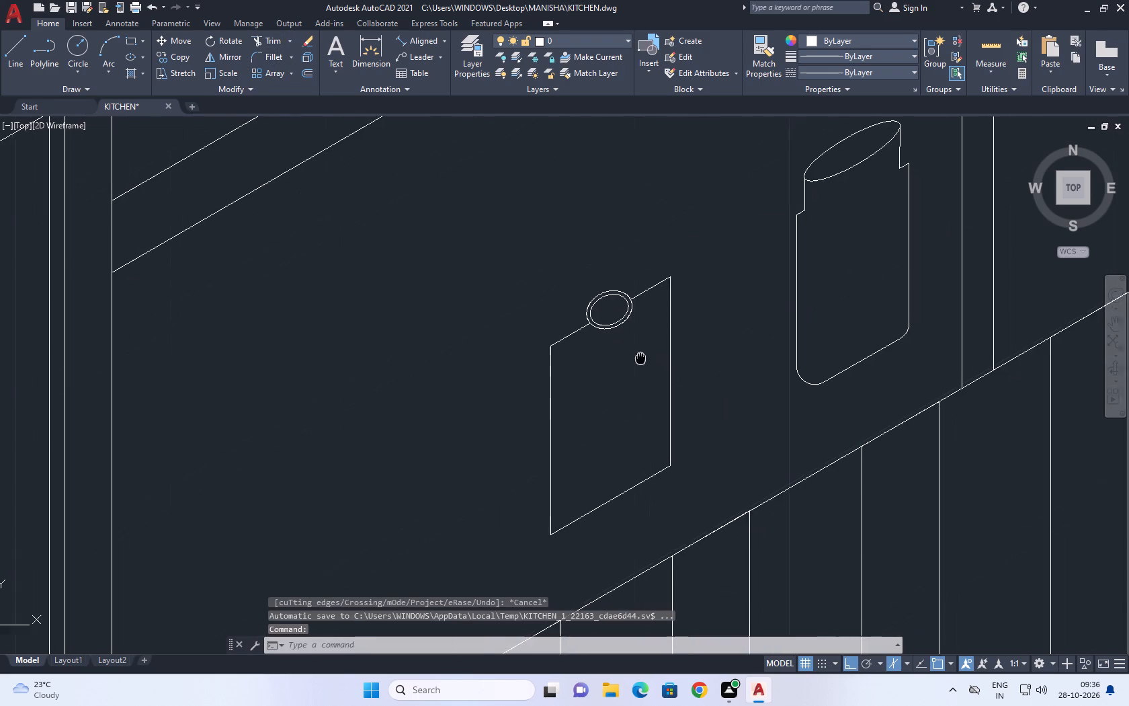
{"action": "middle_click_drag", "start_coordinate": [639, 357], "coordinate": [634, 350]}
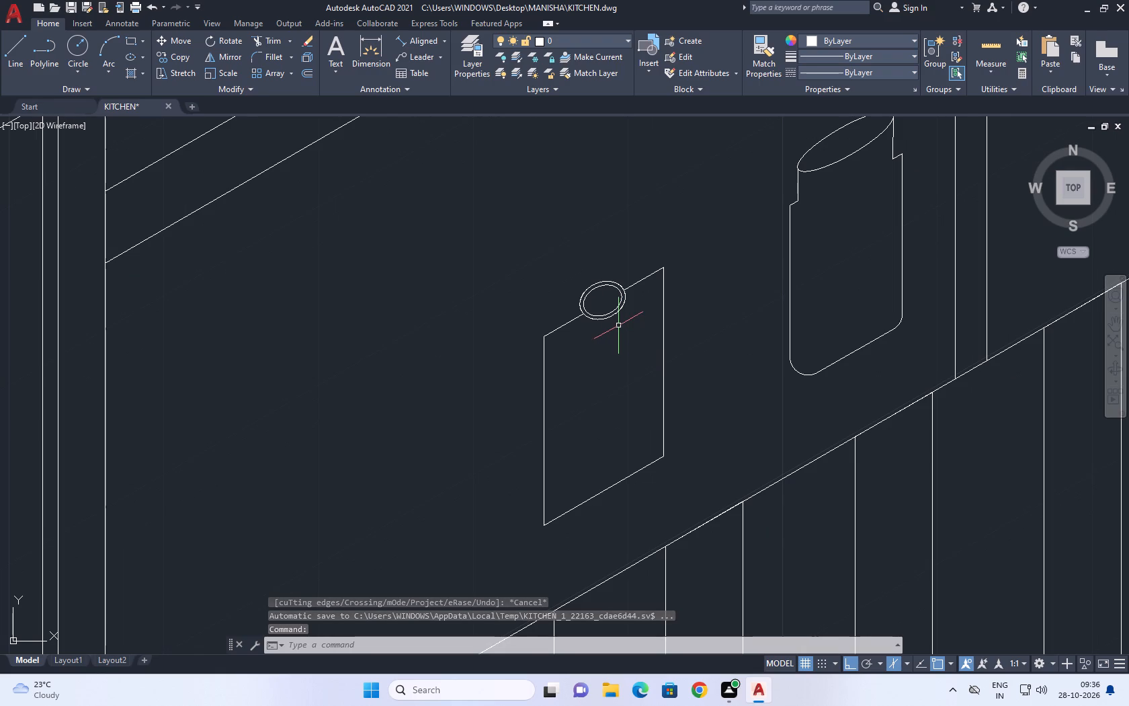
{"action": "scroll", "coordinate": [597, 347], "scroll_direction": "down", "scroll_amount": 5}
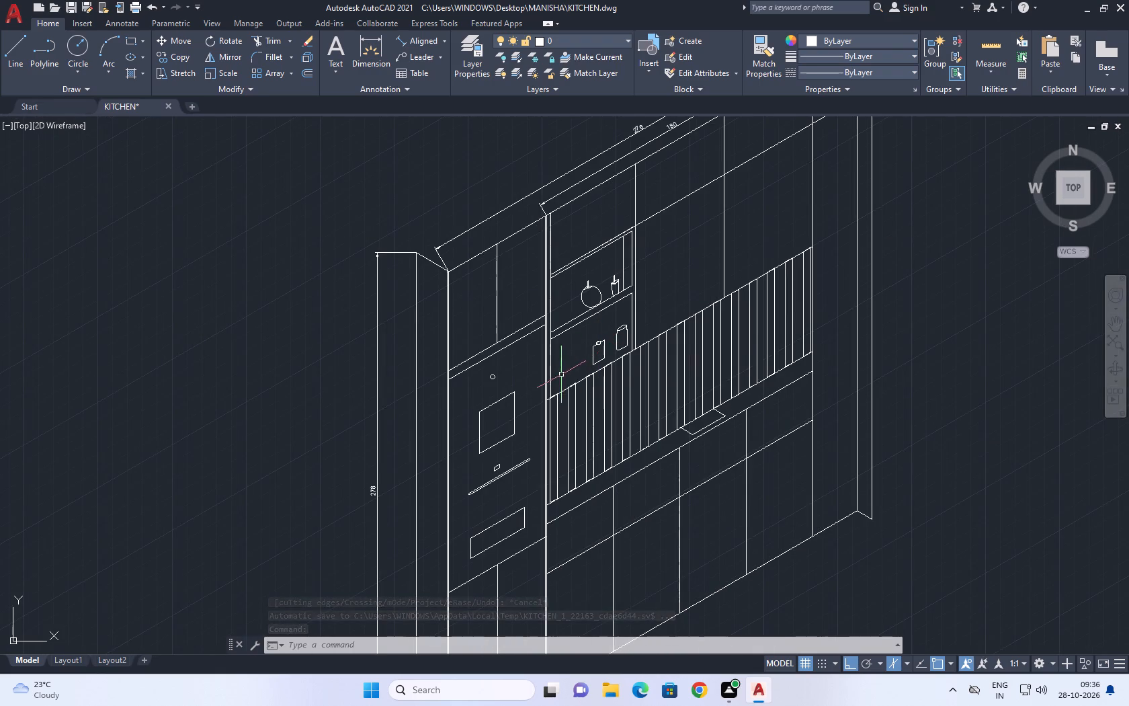
Fillet the two upper corners of the double-rimmed container in the lower niche with radius 1.
{"action": "scroll", "coordinate": [618, 379], "scroll_direction": "up", "scroll_amount": 4}
{"action": "middle_click_drag", "start_coordinate": [438, 369], "coordinate": [580, 382]}
{"action": "middle_click", "coordinate": [580, 382]}
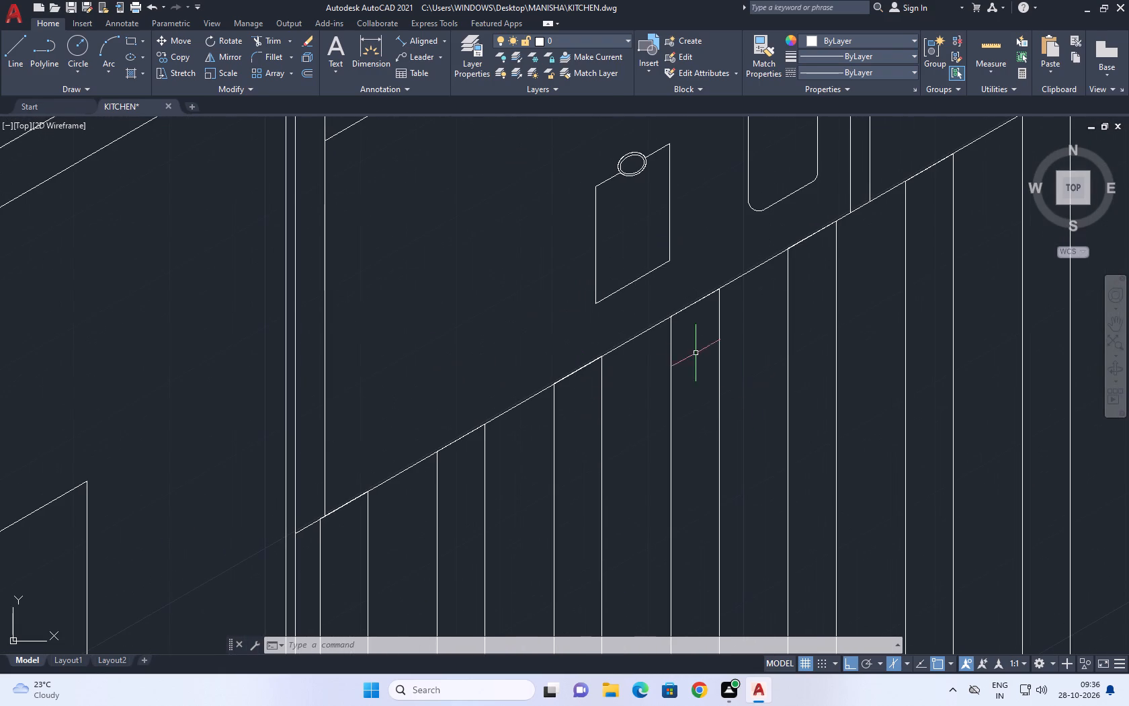
{"action": "left_click", "coordinate": [276, 56]}
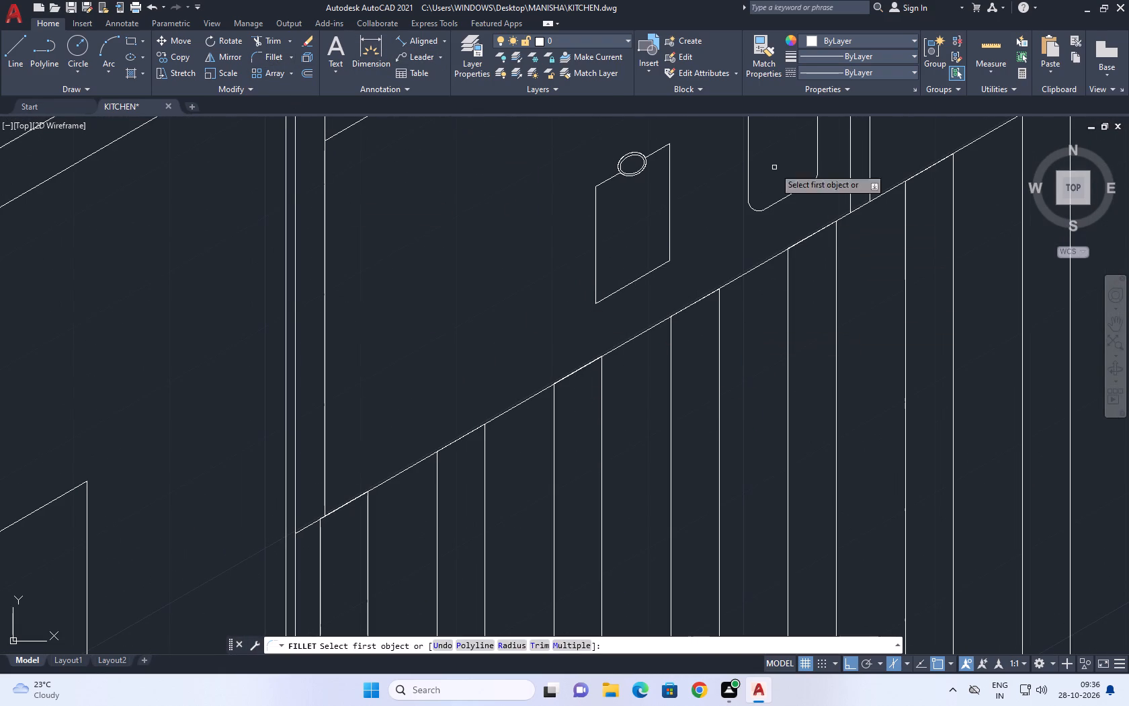
{"action": "scroll", "coordinate": [661, 145], "scroll_direction": "up", "scroll_amount": 1}
{"action": "left_click", "coordinate": [660, 149]}
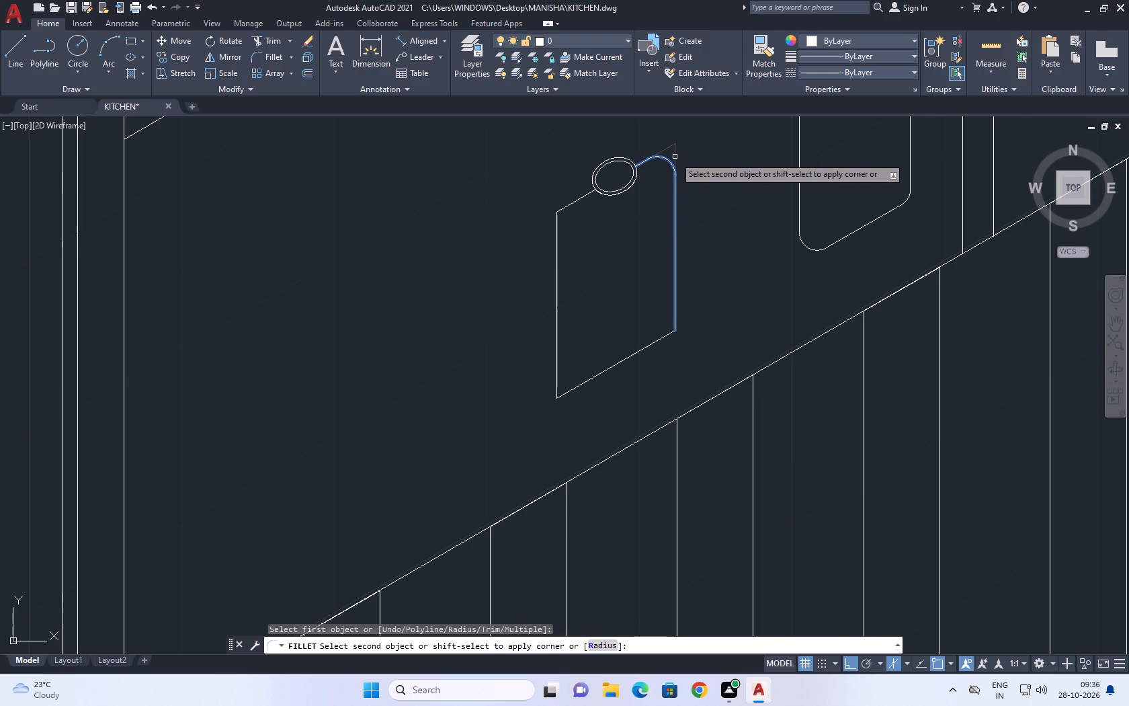
{"action": "left_click", "coordinate": [677, 157]}
{"action": "left_click", "coordinate": [675, 165]}
{"action": "right_click", "coordinate": [616, 232]}
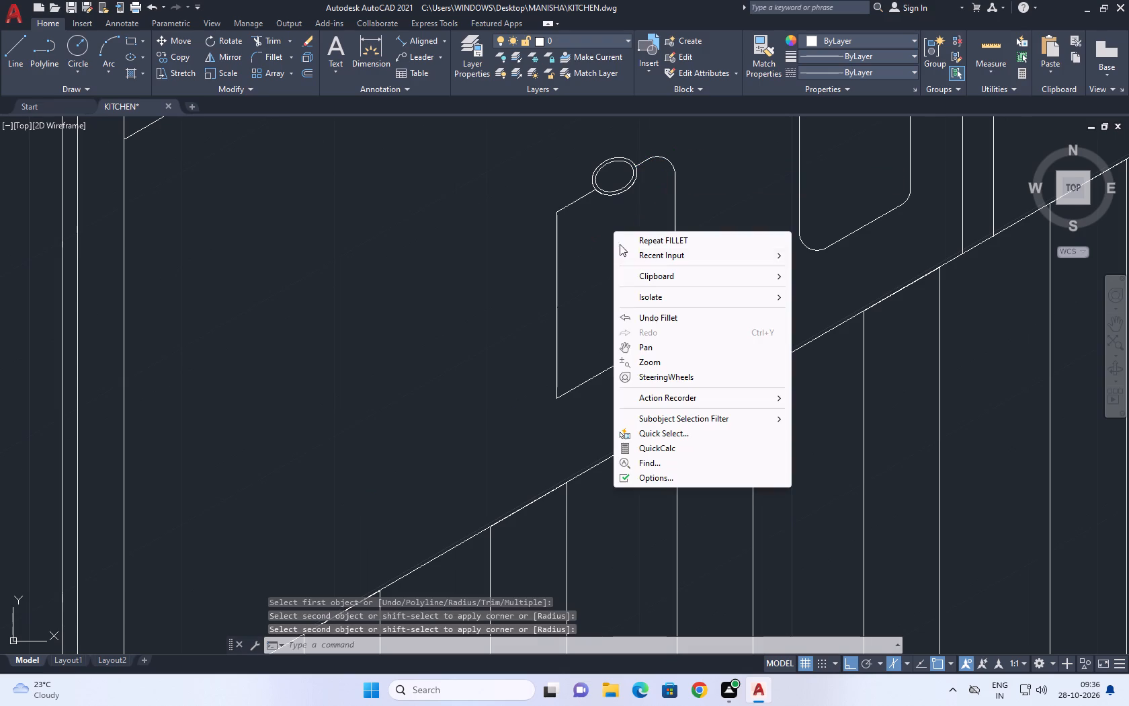
{"action": "left_click", "coordinate": [681, 242]}
{"action": "double_click", "coordinate": [580, 202]}
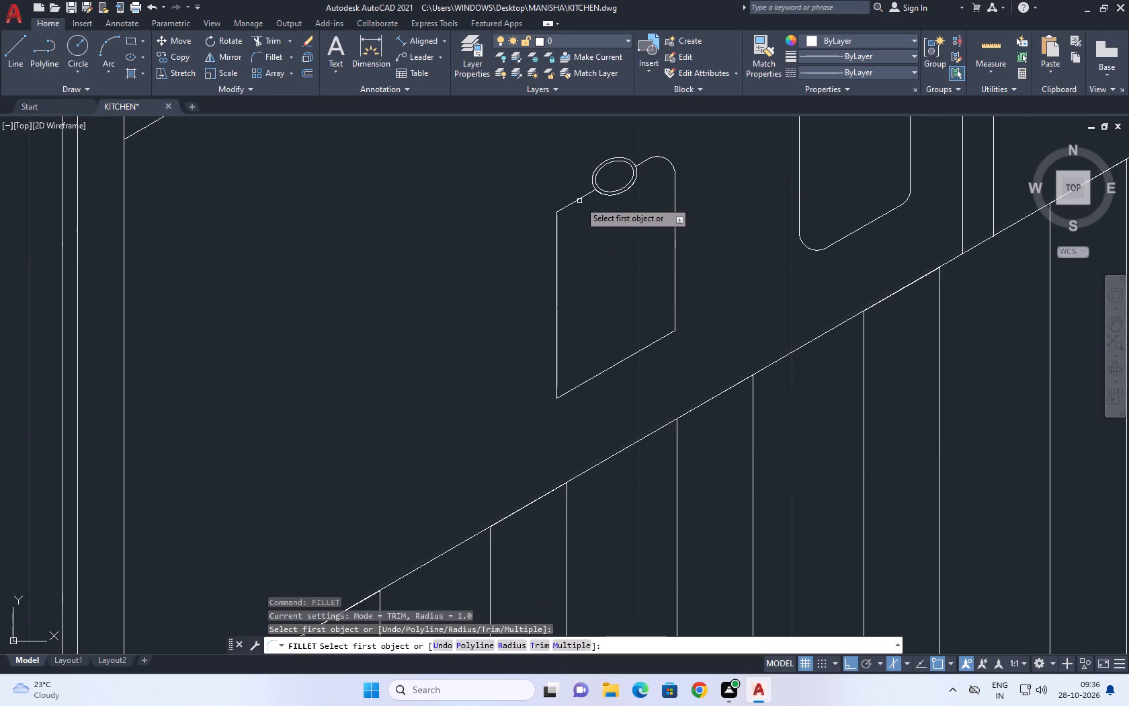
{"action": "left_click", "coordinate": [557, 229]}
Fillet the two bottom corners of the container with the same radius of 1.
{"action": "right_click", "coordinate": [596, 241]}
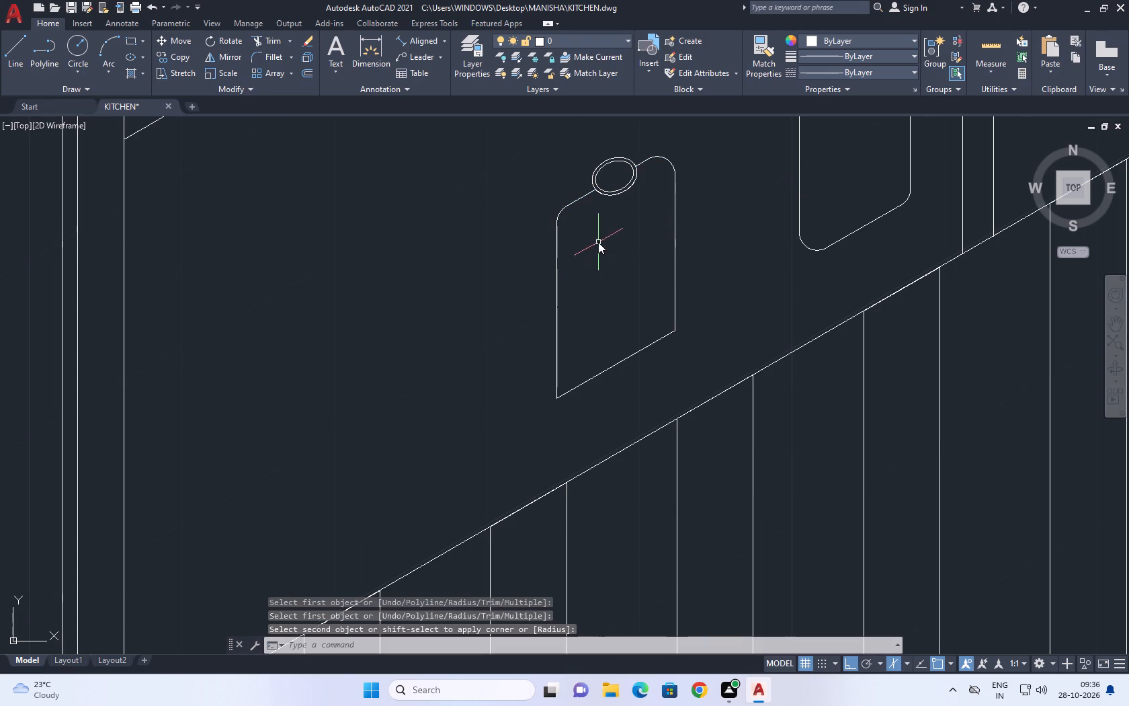
{"action": "left_click", "coordinate": [632, 252]}
{"action": "left_click", "coordinate": [587, 383]}
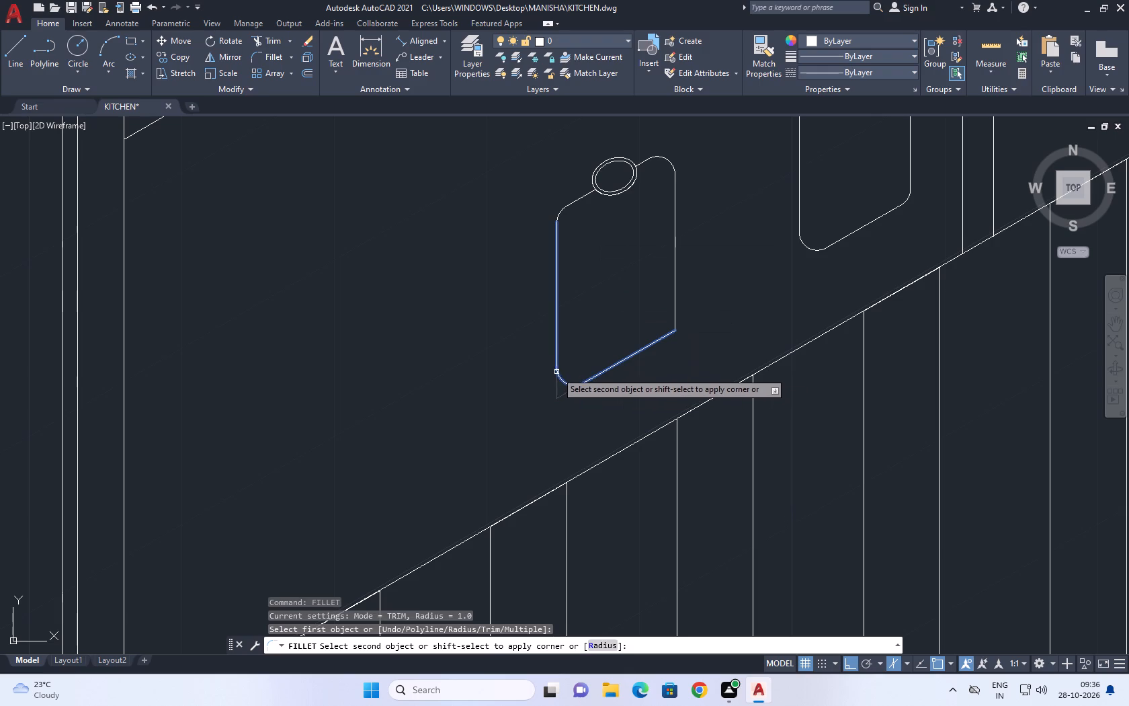
{"action": "left_click", "coordinate": [556, 374]}
{"action": "right_click", "coordinate": [575, 329]}
{"action": "left_click", "coordinate": [610, 340]}
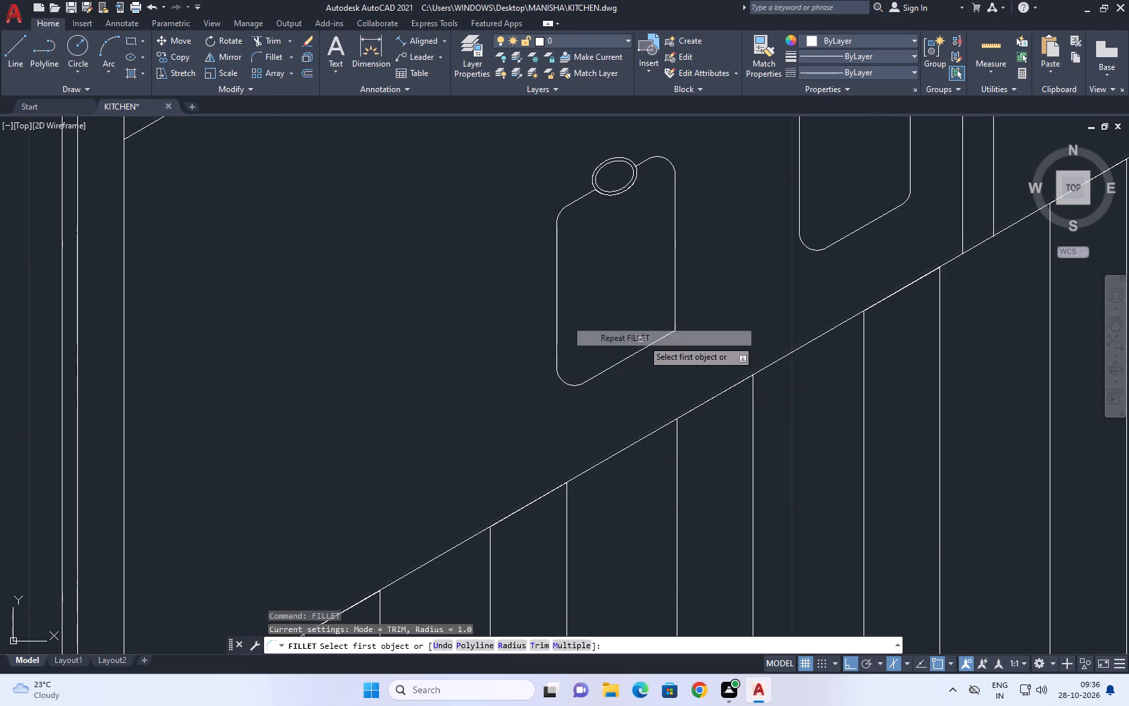
{"action": "left_click", "coordinate": [646, 346]}
{"action": "left_click", "coordinate": [676, 316]}
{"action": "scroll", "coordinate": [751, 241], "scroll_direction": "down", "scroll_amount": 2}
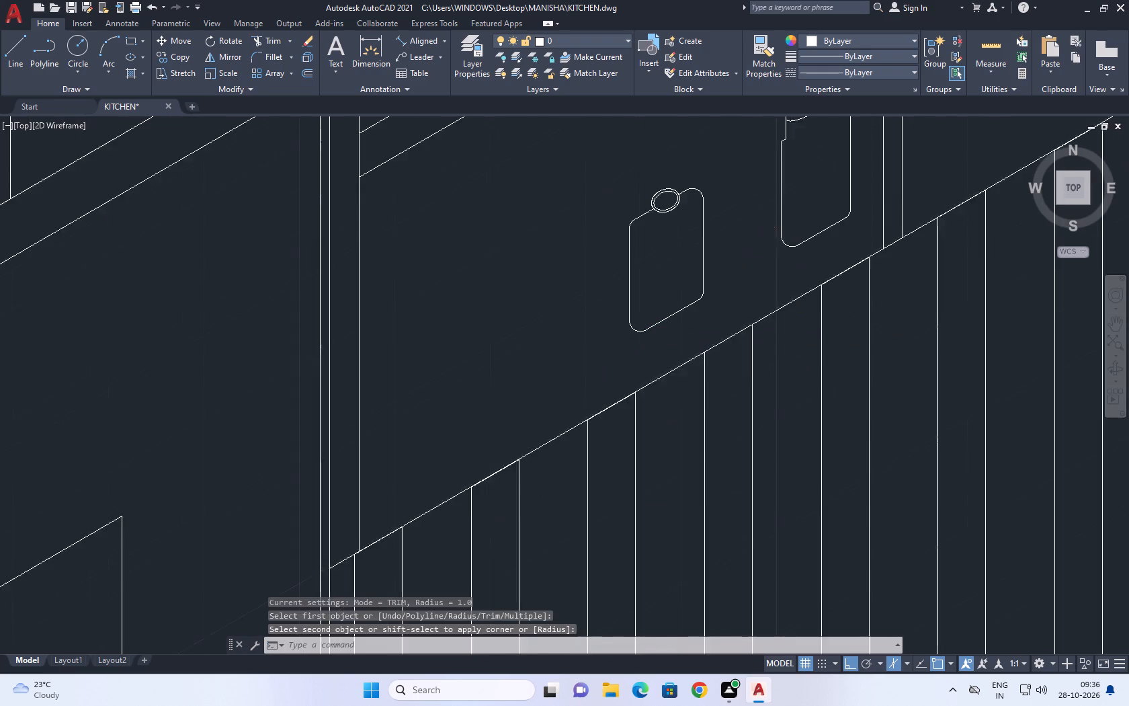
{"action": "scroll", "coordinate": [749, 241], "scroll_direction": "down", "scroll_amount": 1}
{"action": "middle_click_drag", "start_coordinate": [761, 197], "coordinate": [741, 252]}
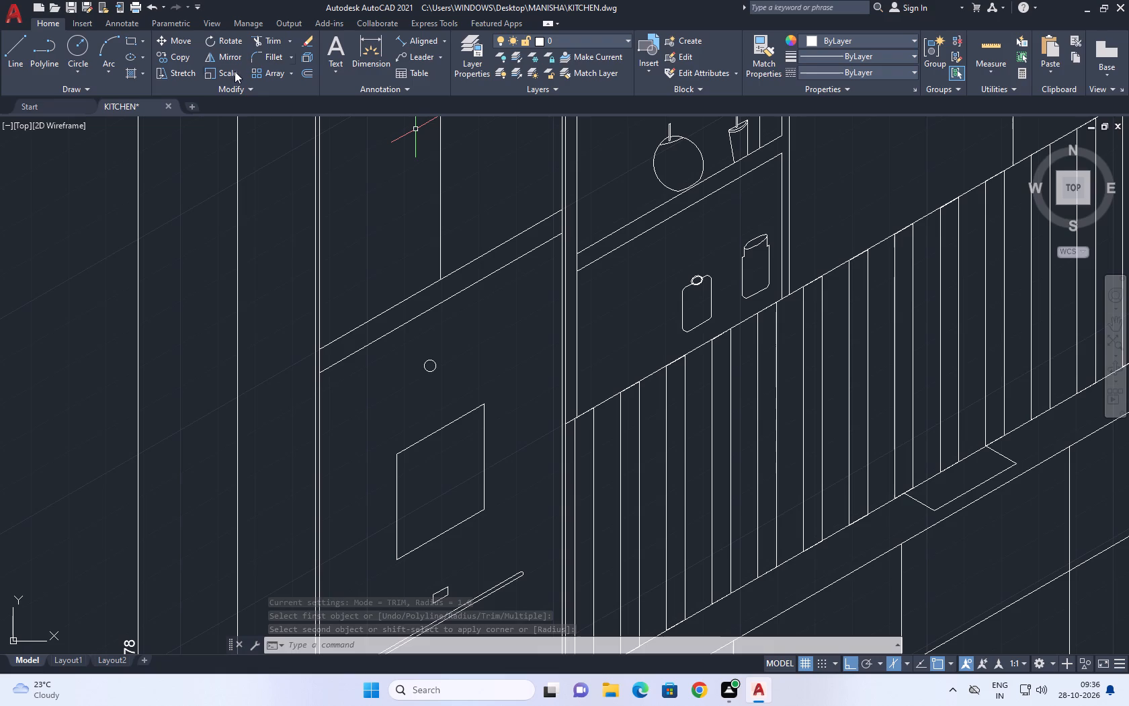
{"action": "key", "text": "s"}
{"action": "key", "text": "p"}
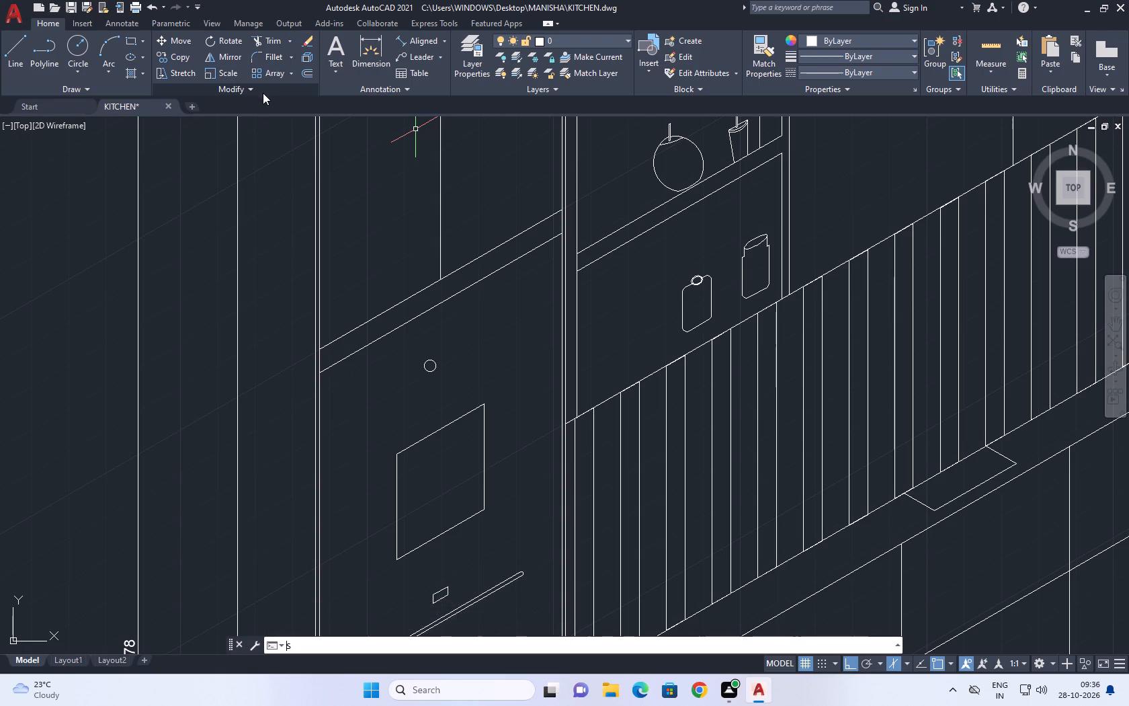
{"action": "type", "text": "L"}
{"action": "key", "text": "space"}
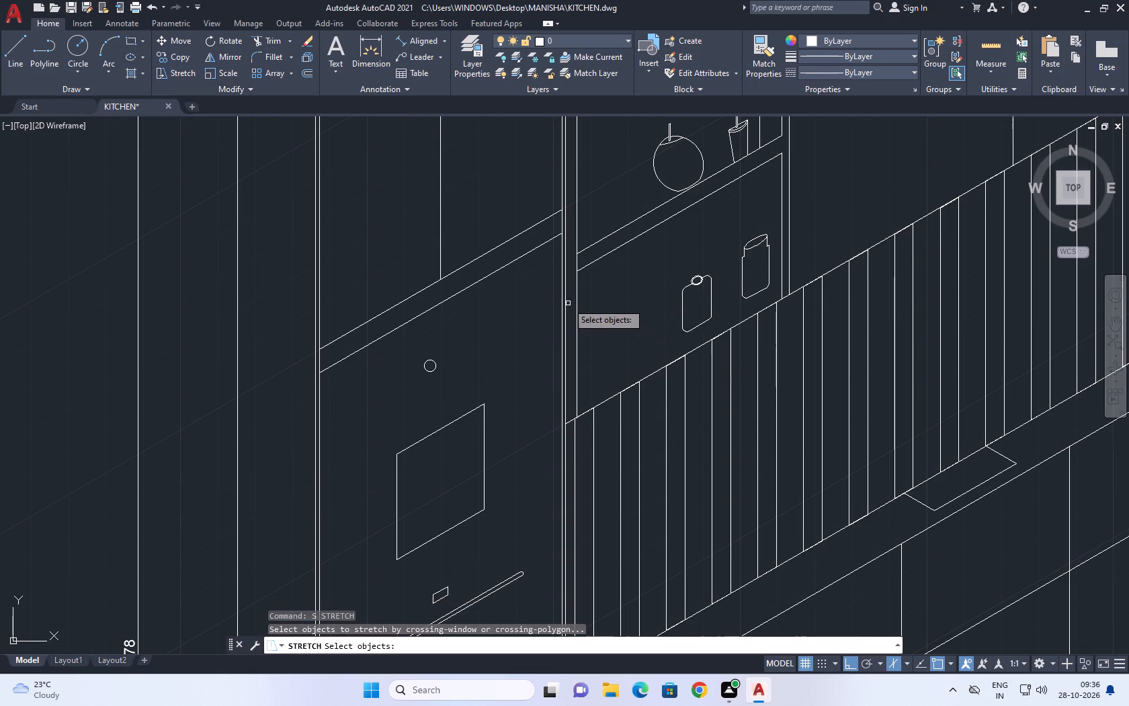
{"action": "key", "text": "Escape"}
With ortho off, draw a three-point spline bulging outward as the right side of a rounded vase, left of the container in the lower niche.
{"action": "key", "text": "s"}
{"action": "key", "text": "p"}
{"action": "key", "text": "l"}
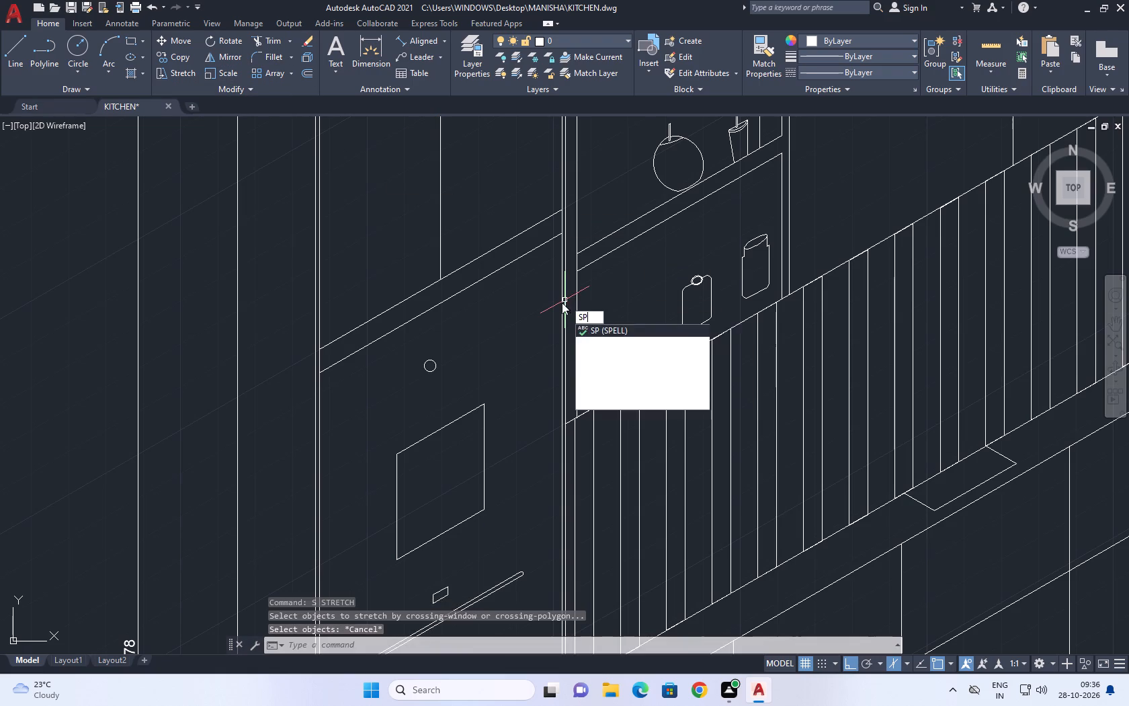
{"action": "key", "text": "space"}
{"action": "scroll", "coordinate": [631, 366], "scroll_direction": "up", "scroll_amount": 2}
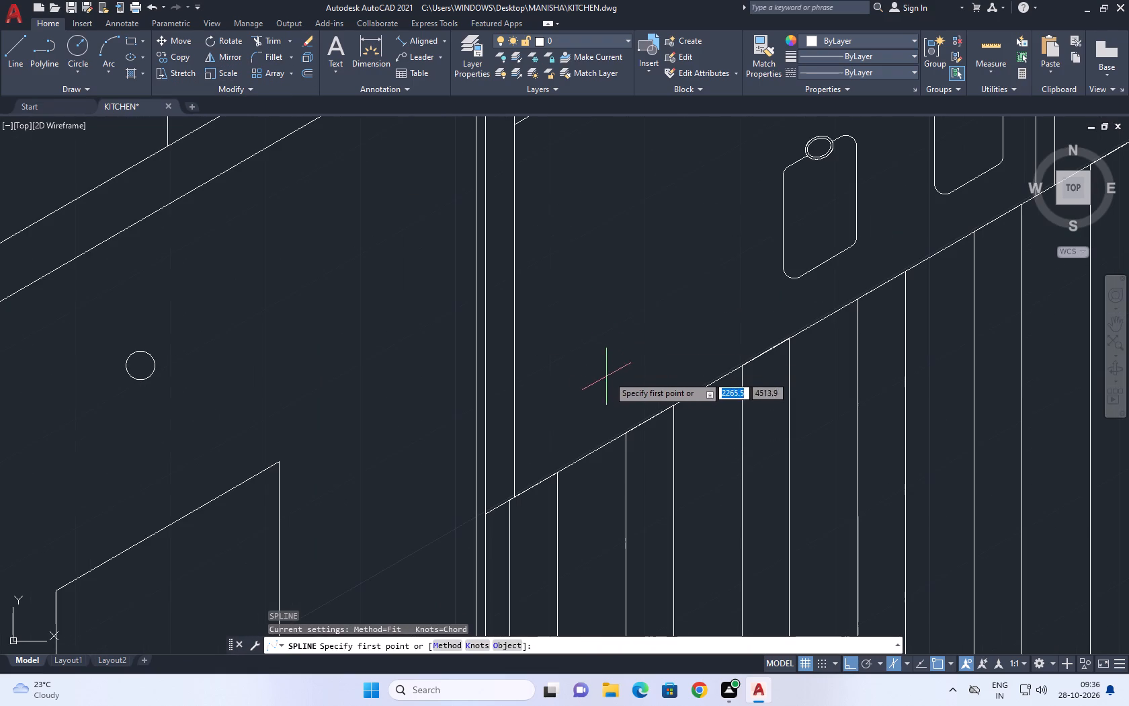
{"action": "left_click", "coordinate": [644, 222]}
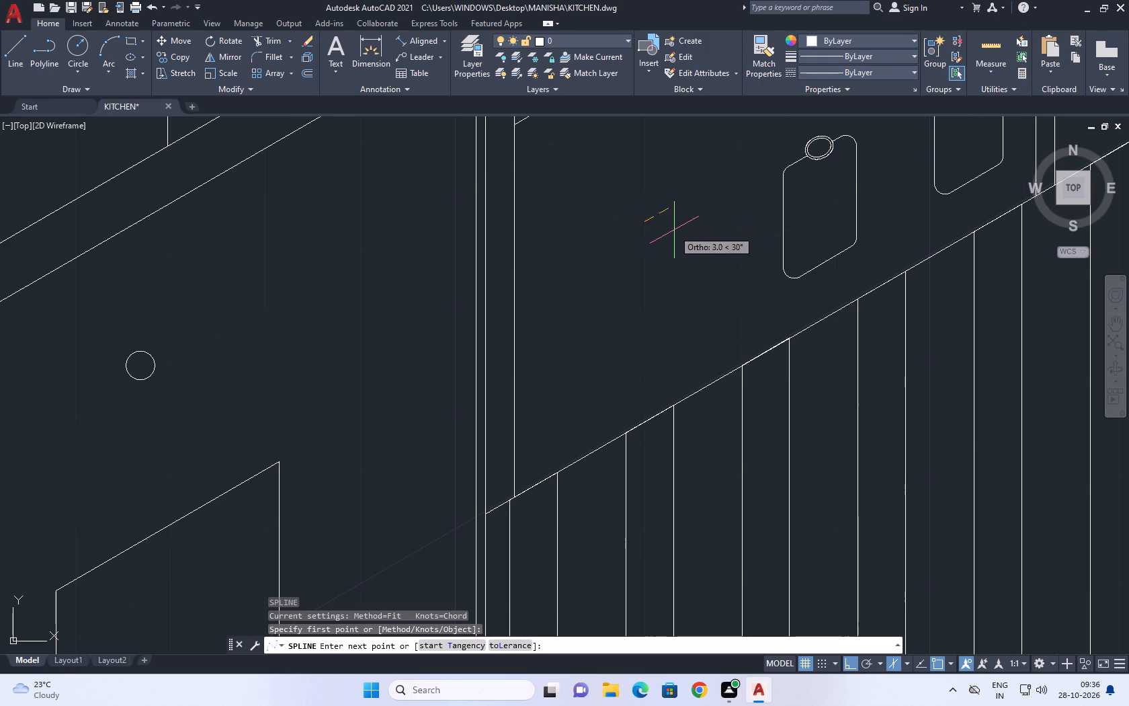
{"action": "scroll", "coordinate": [667, 241], "scroll_direction": "up", "scroll_amount": 1}
{"action": "key", "text": "F8"}
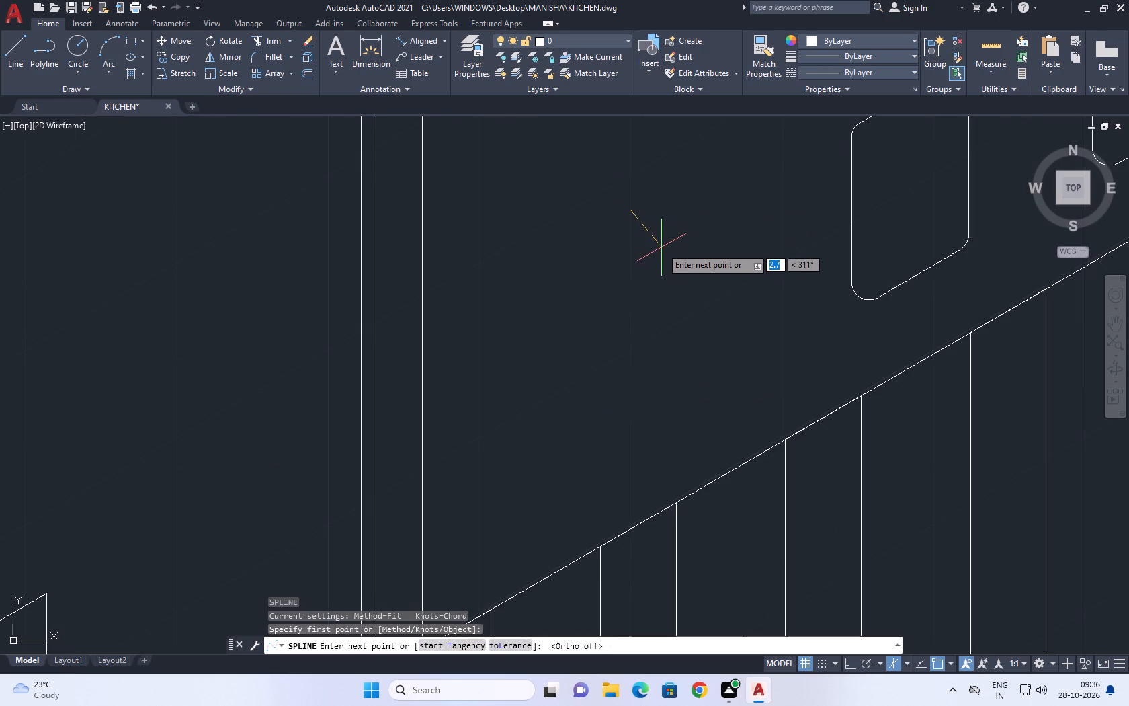
{"action": "left_click", "coordinate": [678, 221]}
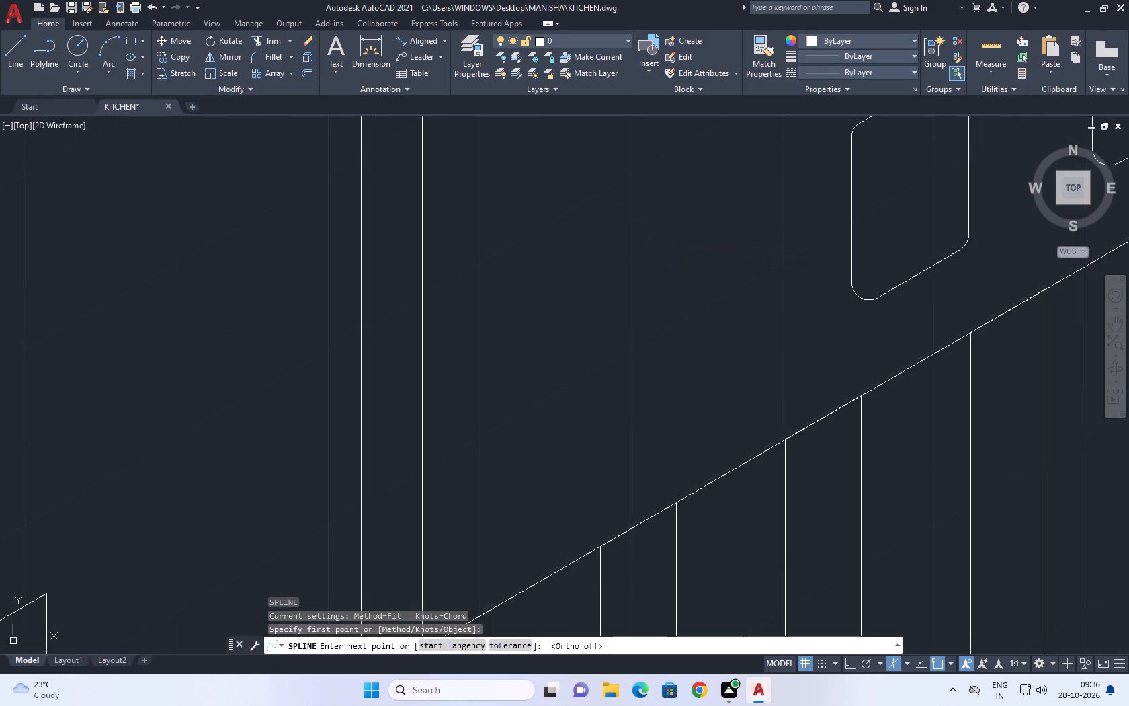
{"action": "left_click", "coordinate": [679, 367]}
{"action": "key", "text": "Return"}
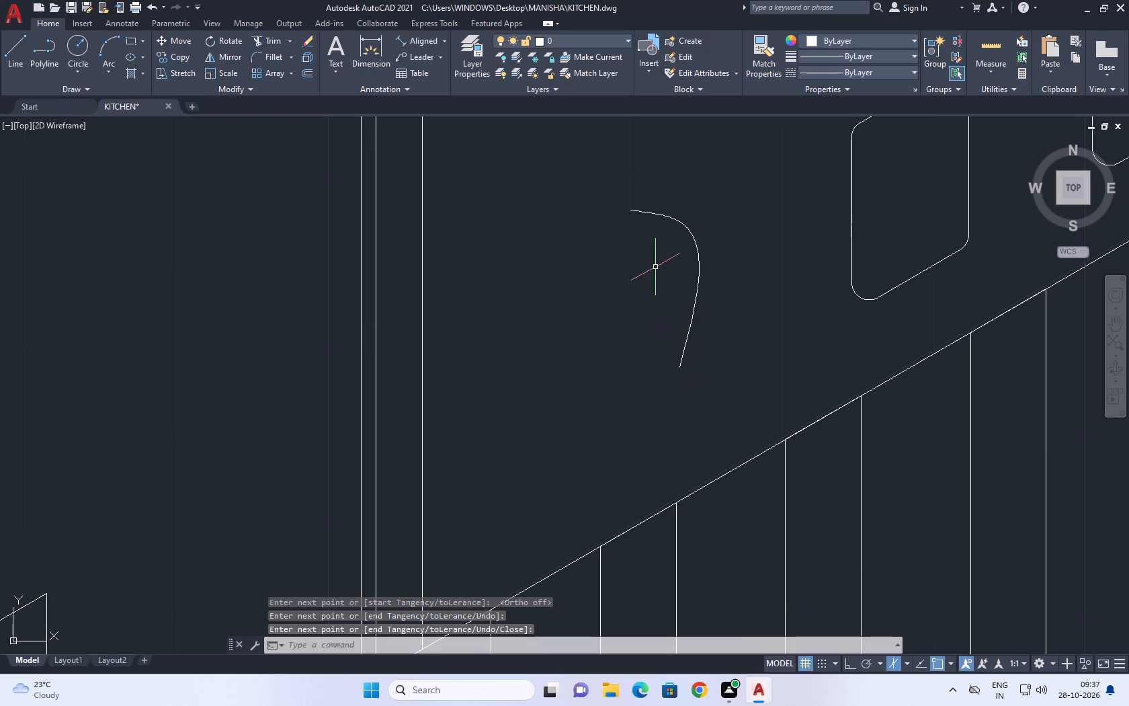
Draw a second three-point spline as the vase's left side, bulging outward and leaving gaps at the top and bottom.
{"action": "right_click", "coordinate": [249, 123]}
{"action": "left_click", "coordinate": [296, 133]}
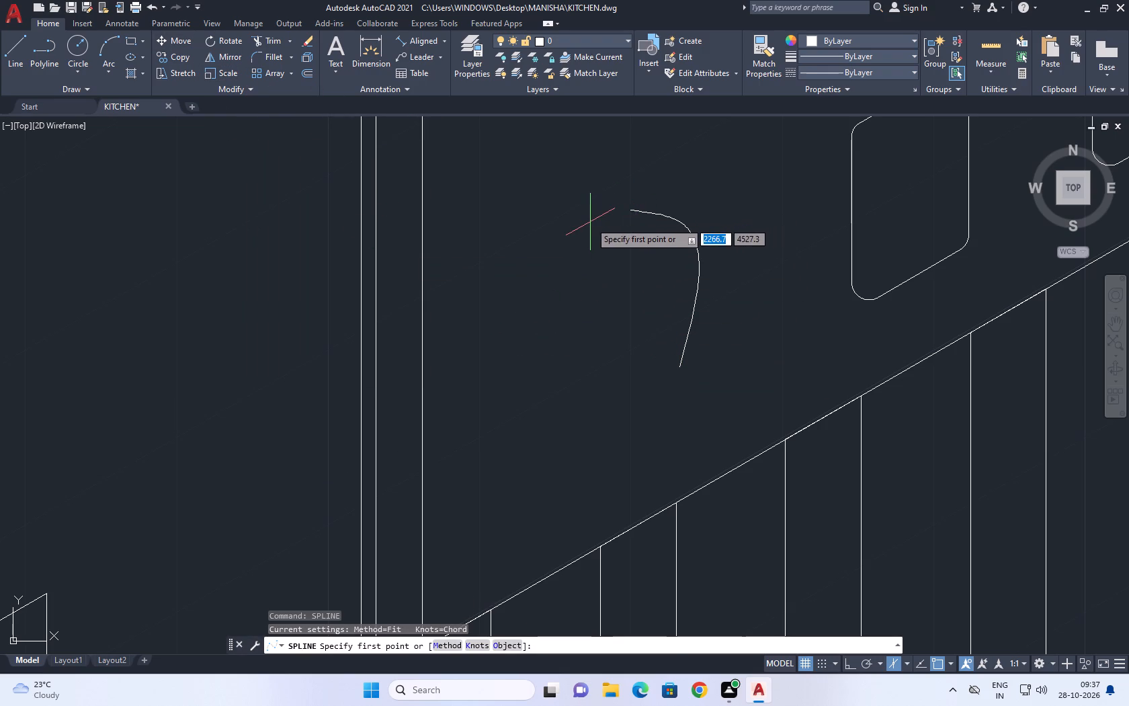
{"action": "left_click", "coordinate": [590, 222]}
{"action": "left_click", "coordinate": [564, 275]}
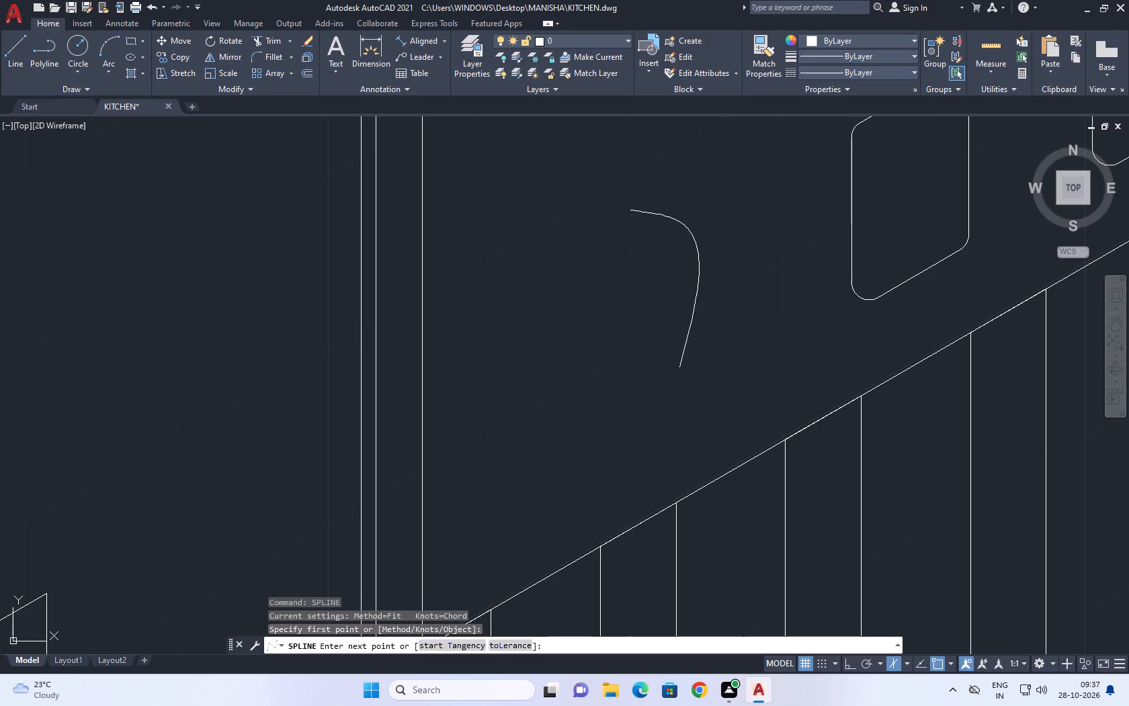
{"action": "left_click", "coordinate": [644, 377]}
{"action": "key", "text": "Return"}
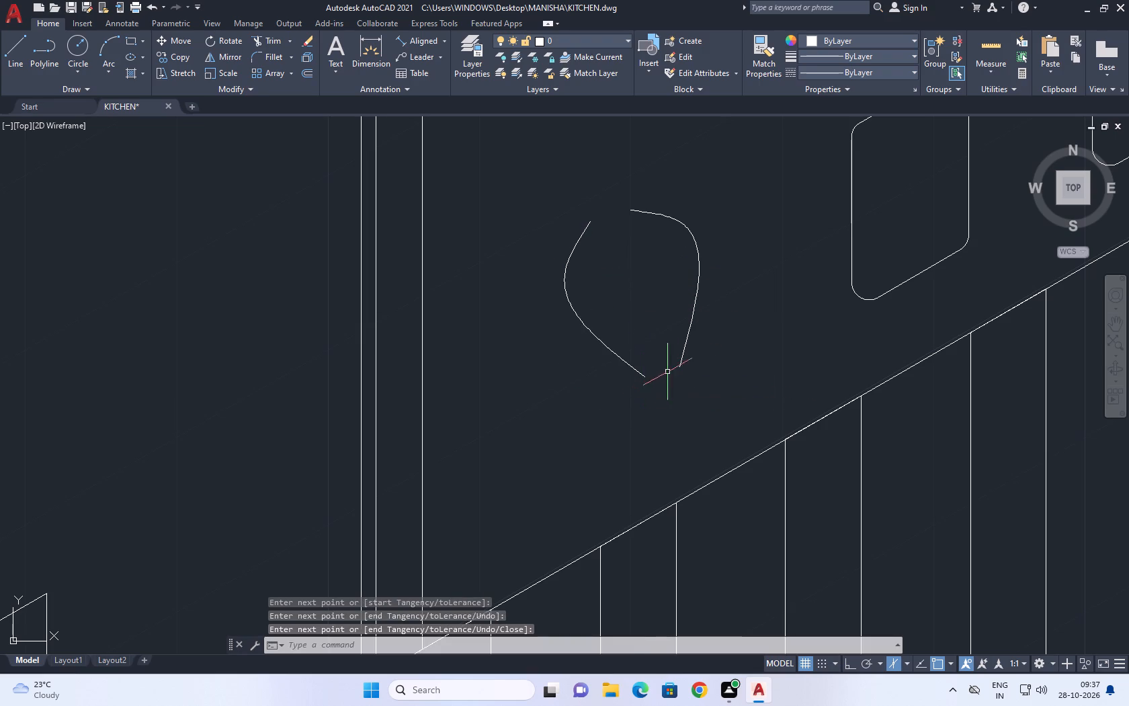
Draw a slanted base line from the left spline's lower end across and past the right spline's lower end.
{"action": "scroll", "coordinate": [681, 292], "scroll_direction": "up", "scroll_amount": 1}
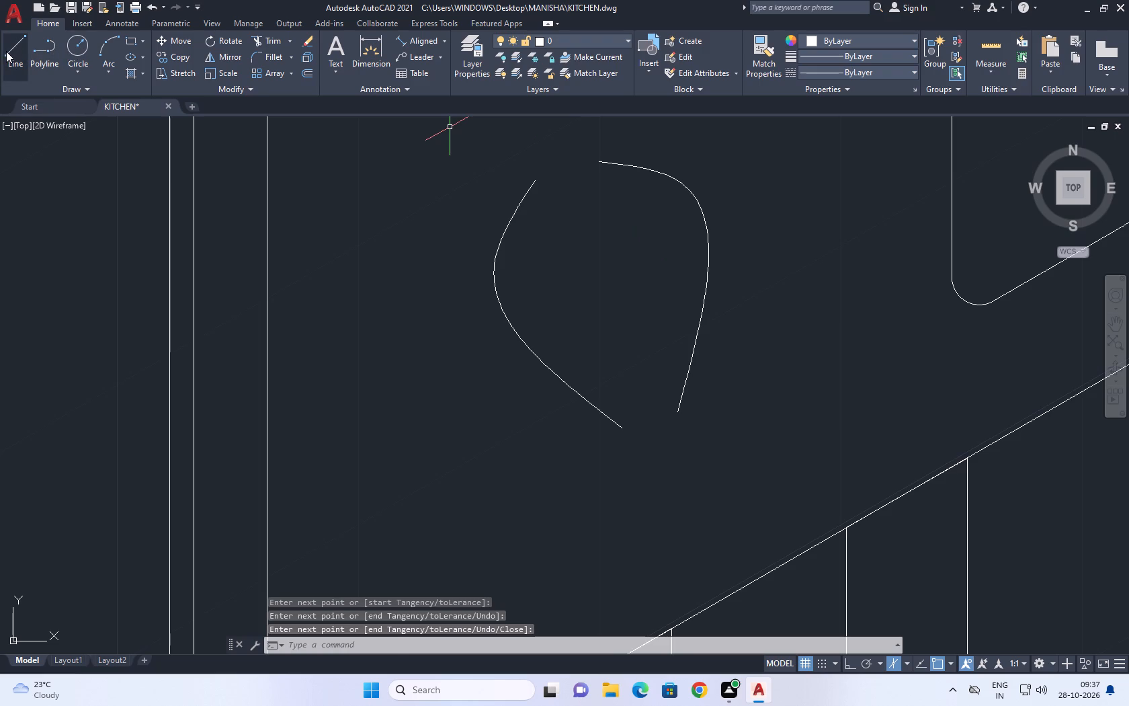
{"action": "left_click", "coordinate": [6, 51]}
{"action": "left_click", "coordinate": [621, 428]}
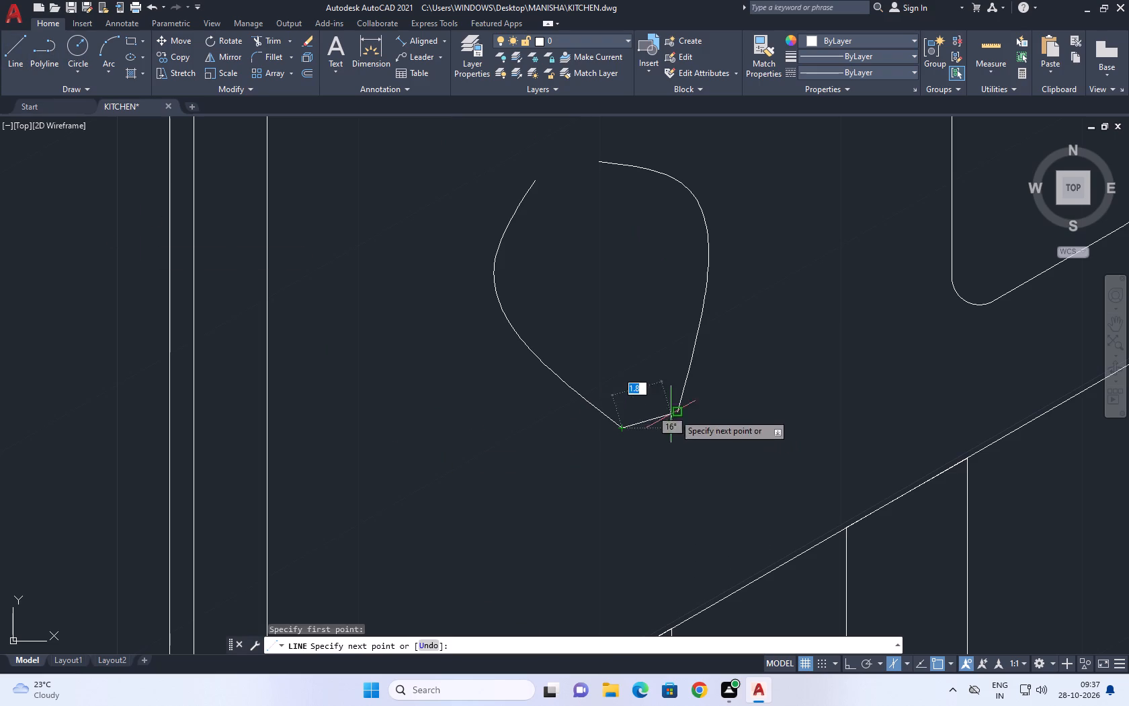
{"action": "left_click", "coordinate": [725, 395]}
{"action": "right_click", "coordinate": [726, 391]}
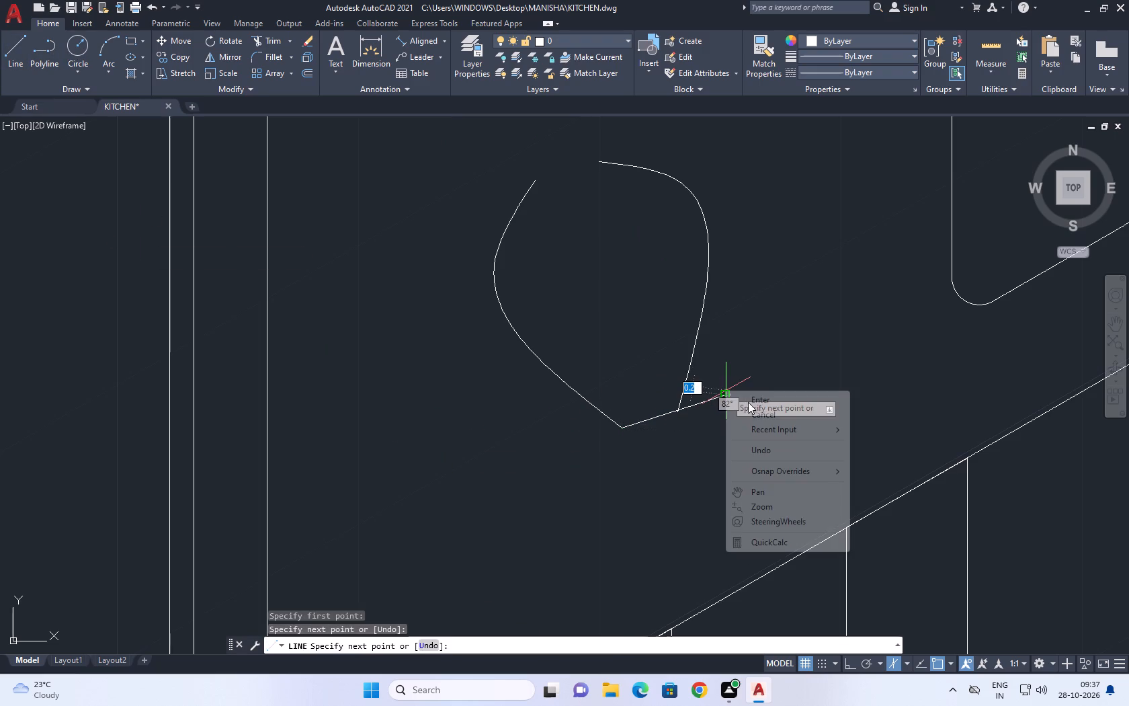
{"action": "left_click", "coordinate": [765, 410]}
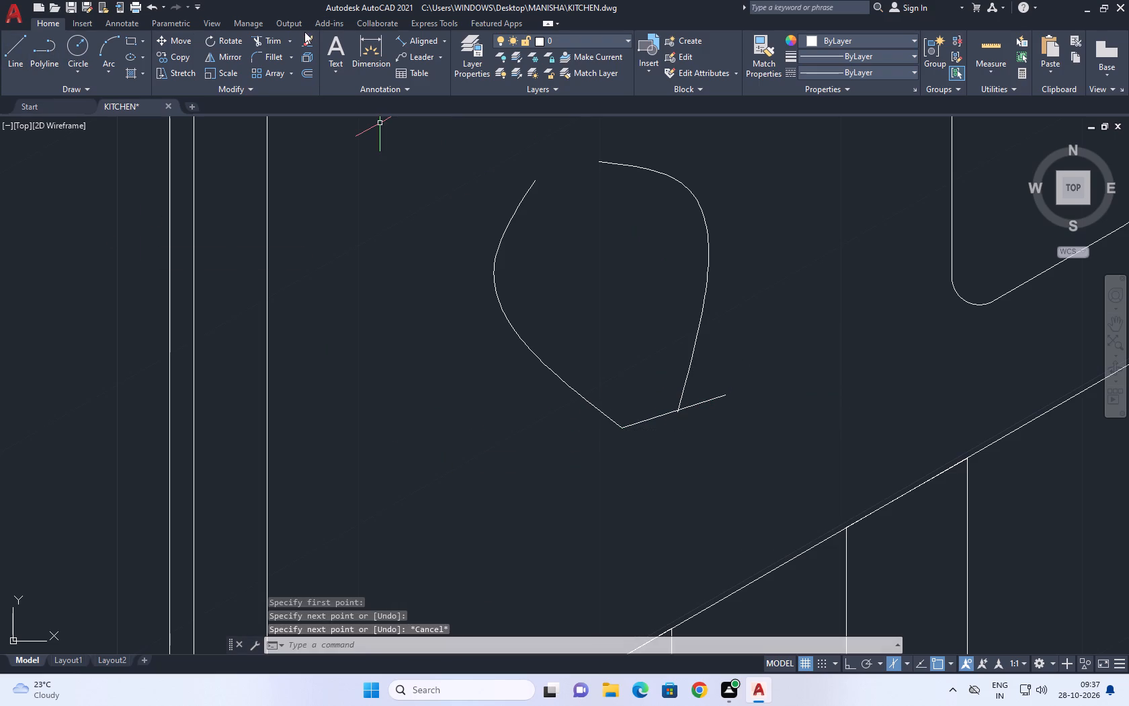
Trim the base line's overhang beyond the right spline and the spline stub below the base line.
{"action": "left_click", "coordinate": [267, 44]}
{"action": "scroll", "coordinate": [706, 409], "scroll_direction": "up", "scroll_amount": 3}
{"action": "left_click", "coordinate": [710, 333]}
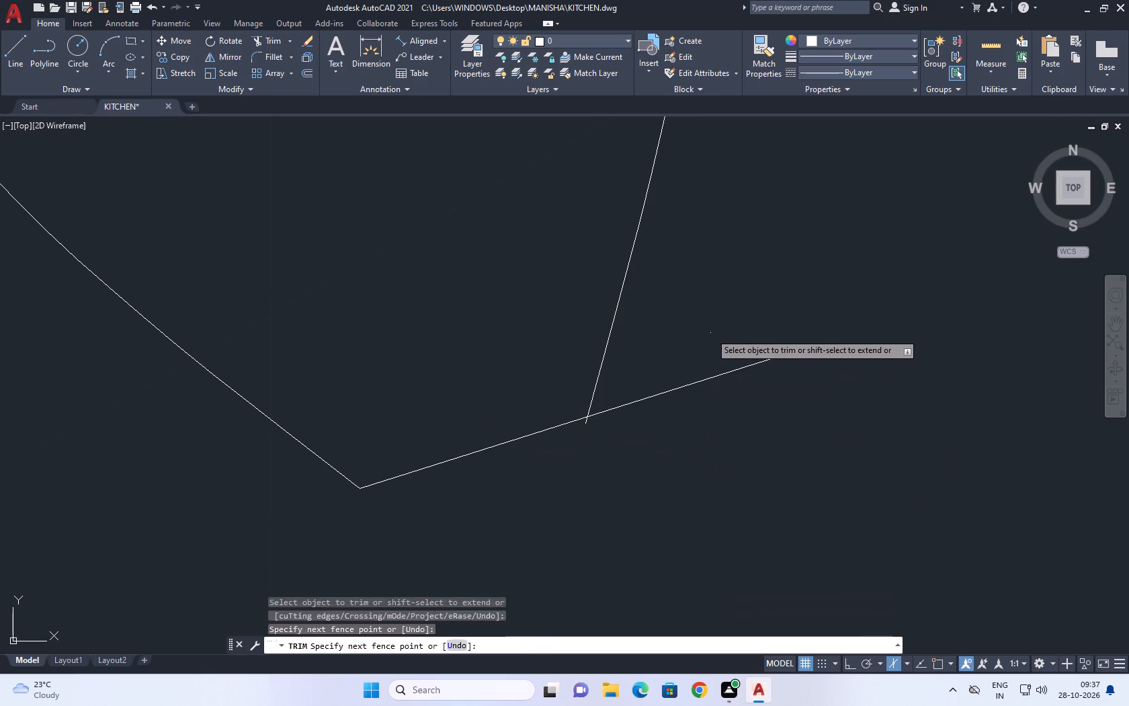
{"action": "left_click", "coordinate": [679, 442]}
{"action": "scroll", "coordinate": [578, 432], "scroll_direction": "up", "scroll_amount": 3}
{"action": "left_click", "coordinate": [616, 399]}
{"action": "left_click", "coordinate": [597, 397]}
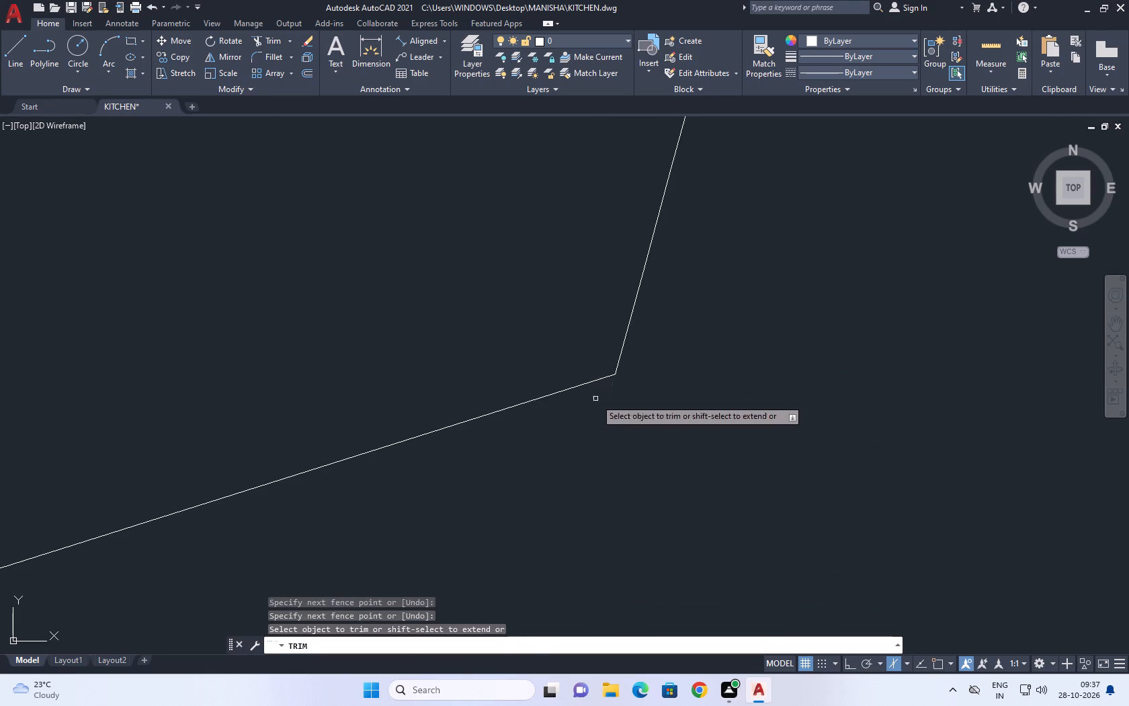
{"action": "right_click", "coordinate": [654, 387]}
{"action": "left_click", "coordinate": [716, 411]}
Close the top of the vase with a line joining the upper ends of the two splines.
{"action": "scroll", "coordinate": [682, 401], "scroll_direction": "down", "scroll_amount": 11}
{"action": "middle_click_drag", "start_coordinate": [667, 360], "coordinate": [655, 411]}
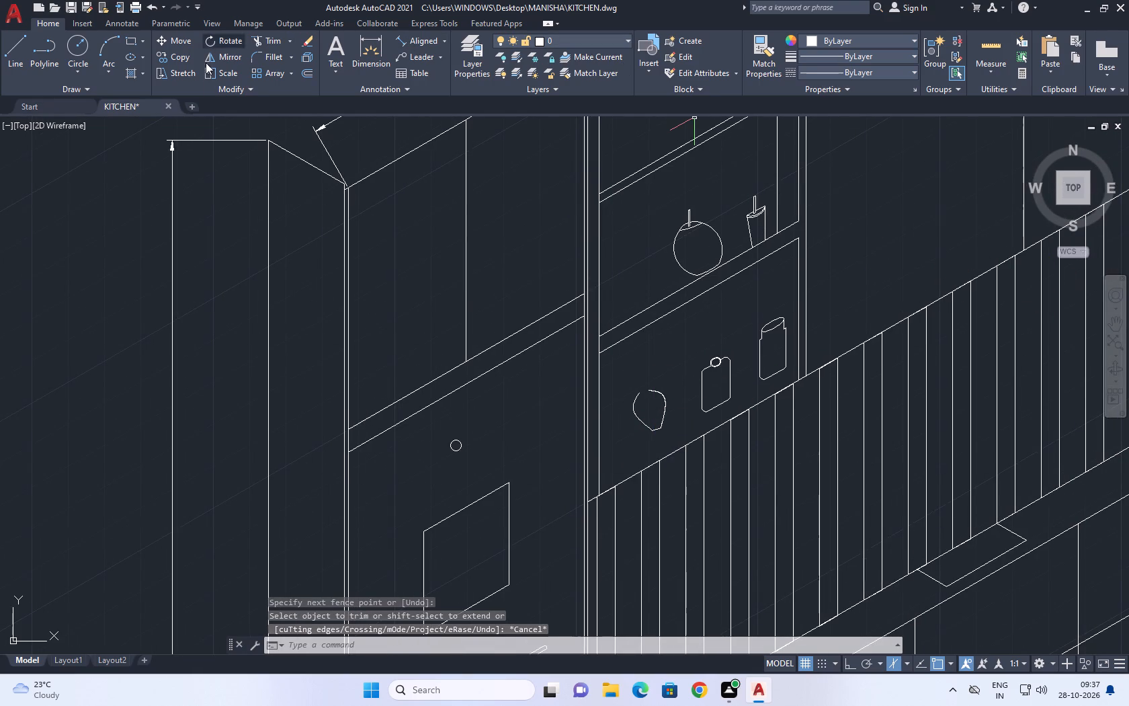
{"action": "left_click", "coordinate": [17, 49]}
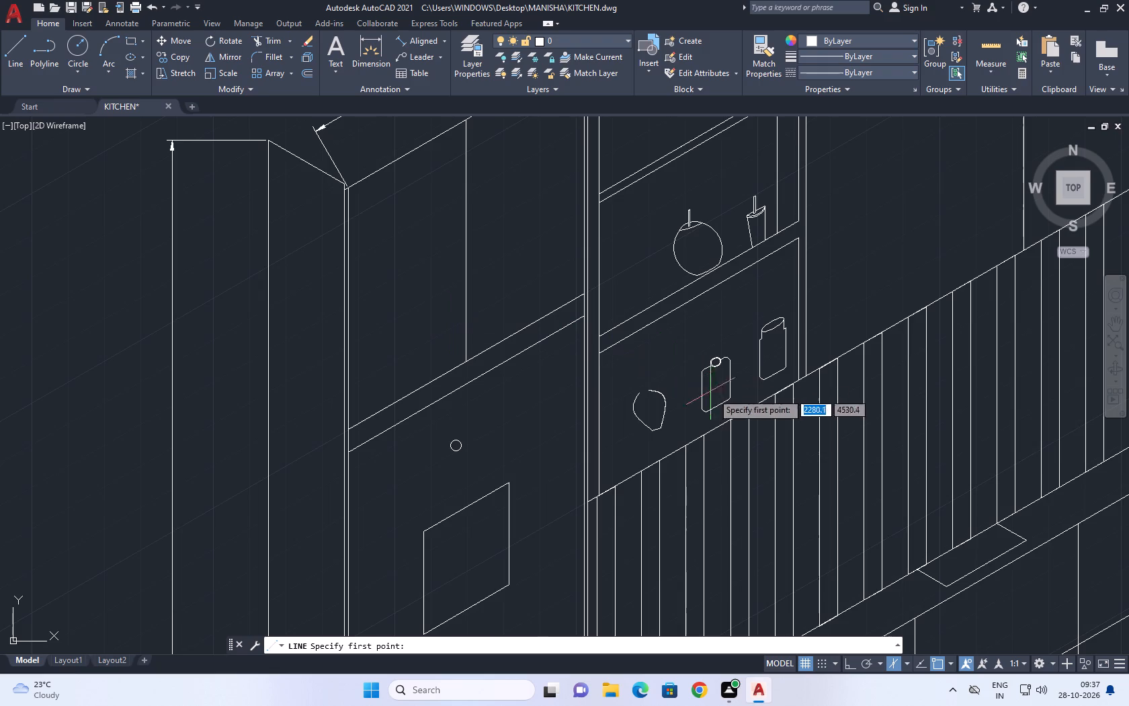
{"action": "scroll", "coordinate": [653, 391], "scroll_direction": "up", "scroll_amount": 5}
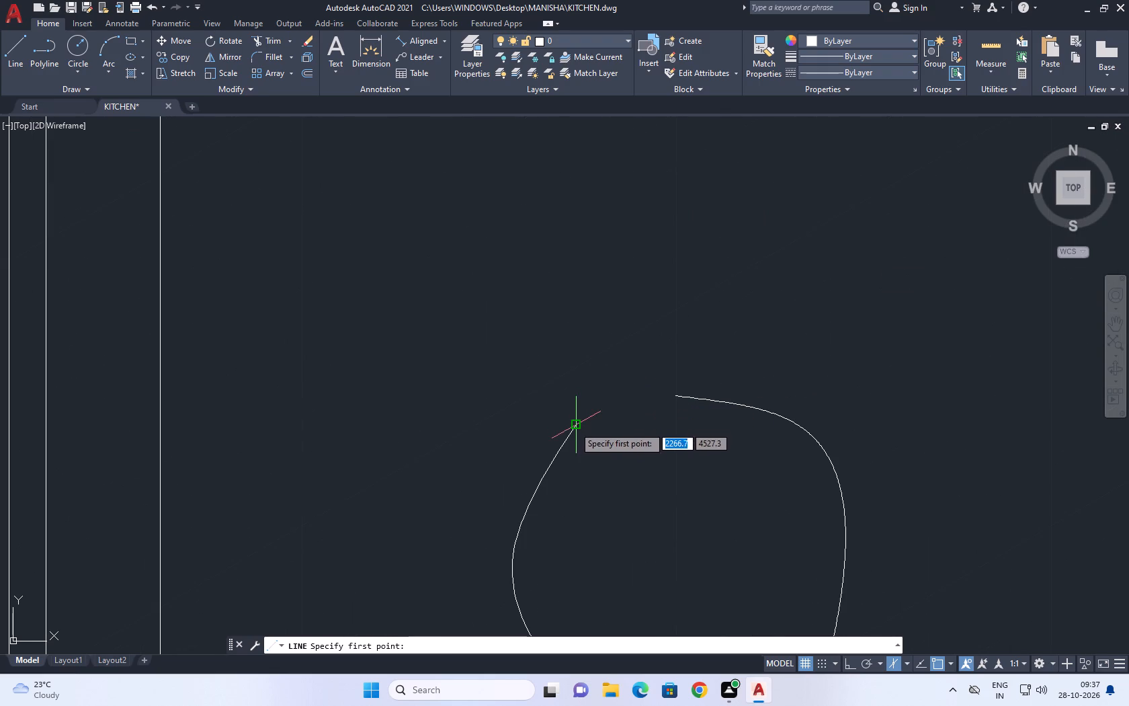
{"action": "left_click", "coordinate": [574, 427]}
{"action": "left_click", "coordinate": [679, 393]}
{"action": "right_click", "coordinate": [683, 344]}
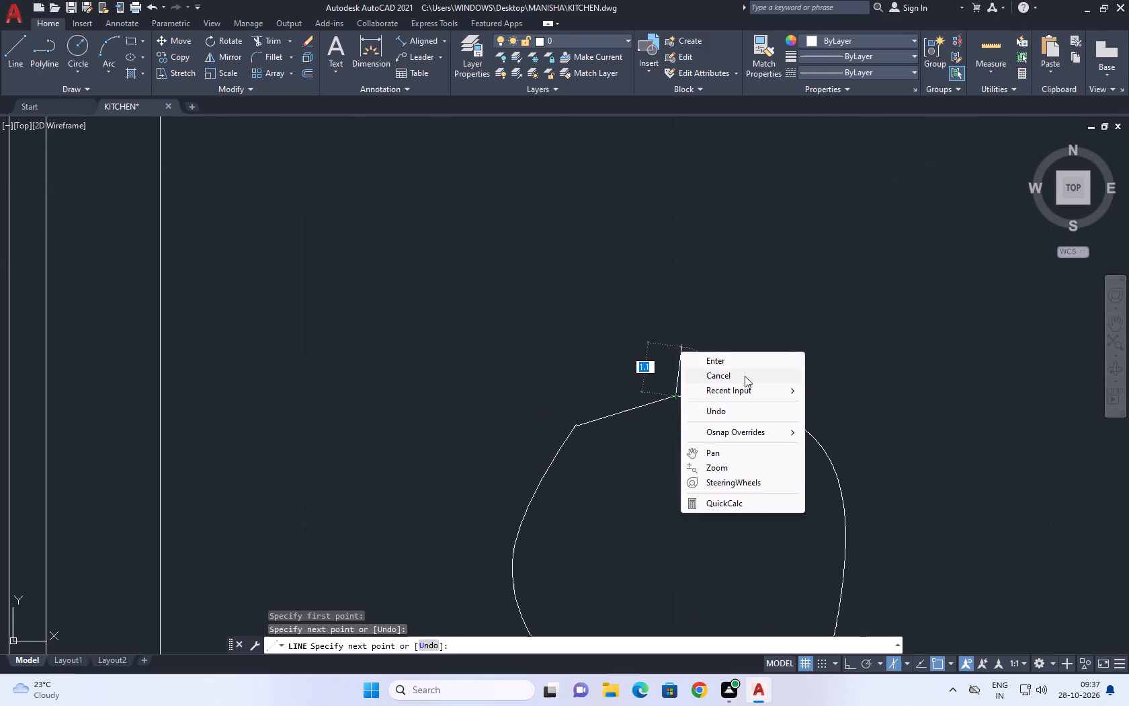
{"action": "left_click", "coordinate": [745, 375]}
Draw a tapered pot outline on the upper niche shelf beside the round object, using three lines: left side, slanted top and right side.
{"action": "scroll", "coordinate": [778, 391], "scroll_direction": "down", "scroll_amount": 4}
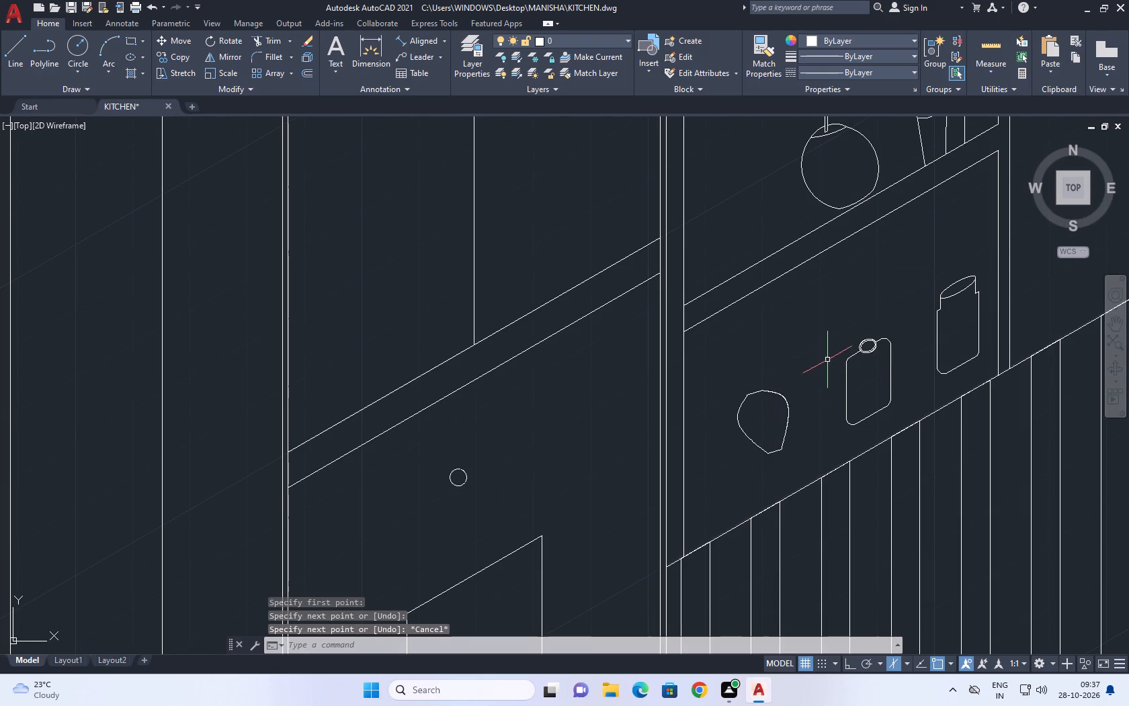
{"action": "middle_click_drag", "start_coordinate": [819, 375], "coordinate": [740, 416]}
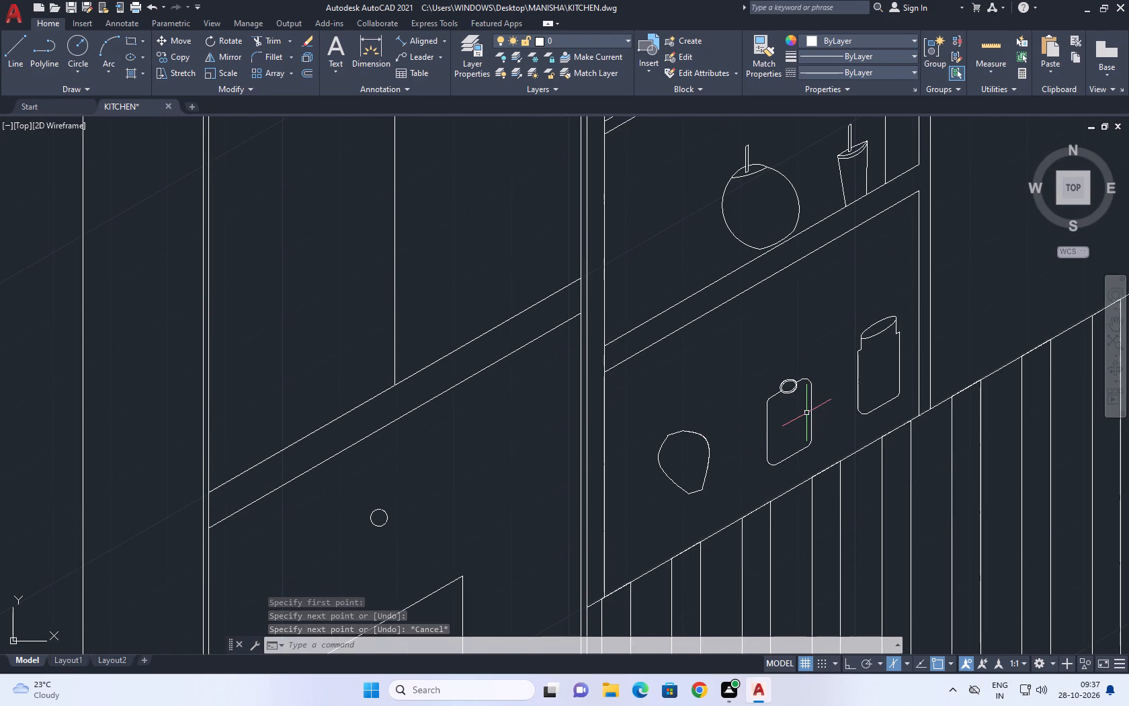
{"action": "scroll", "coordinate": [802, 405], "scroll_direction": "down", "scroll_amount": 2}
{"action": "middle_click_drag", "start_coordinate": [786, 403], "coordinate": [683, 401]}
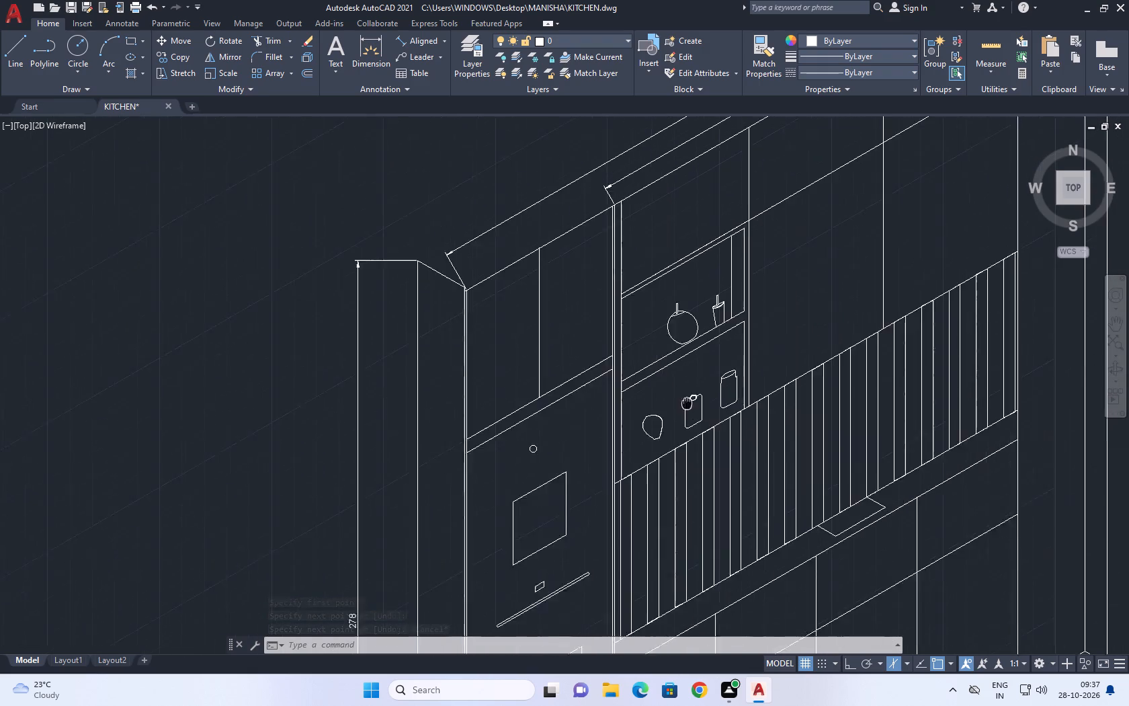
{"action": "middle_click_drag", "start_coordinate": [683, 401], "coordinate": [638, 391]}
{"action": "scroll", "coordinate": [638, 391], "scroll_direction": "down", "scroll_amount": 1}
{"action": "left_click", "coordinate": [24, 49]}
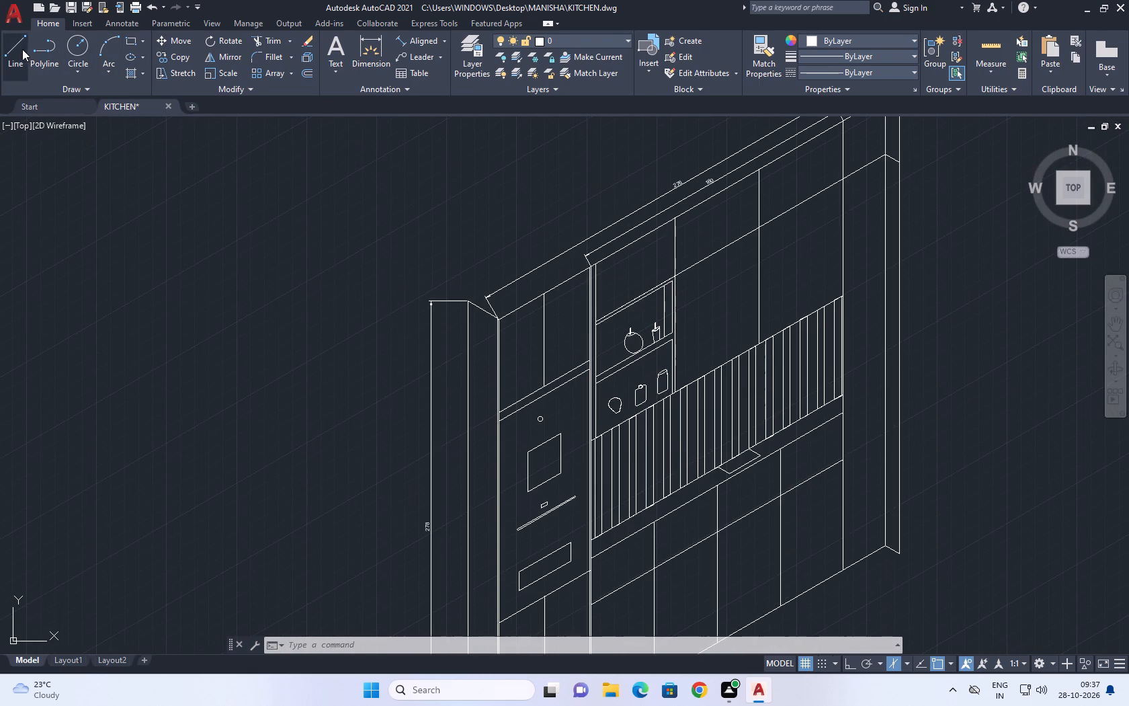
{"action": "scroll", "coordinate": [620, 361], "scroll_direction": "up", "scroll_amount": 3}
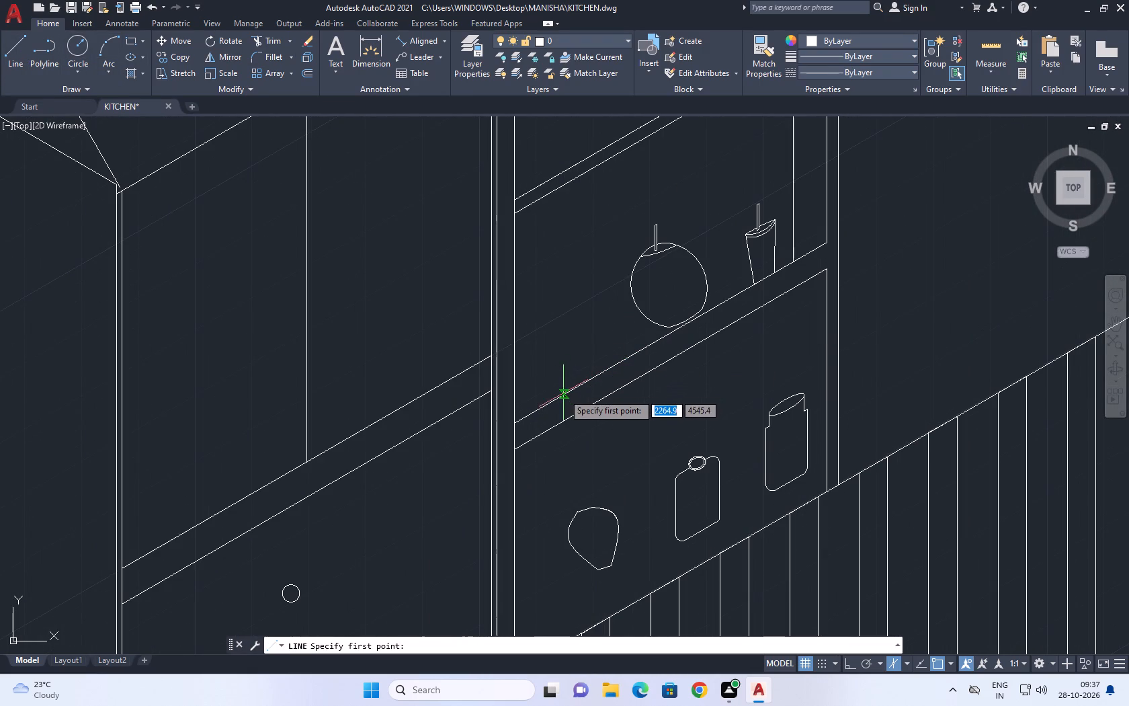
{"action": "left_click", "coordinate": [551, 395]}
{"action": "left_click", "coordinate": [529, 303]}
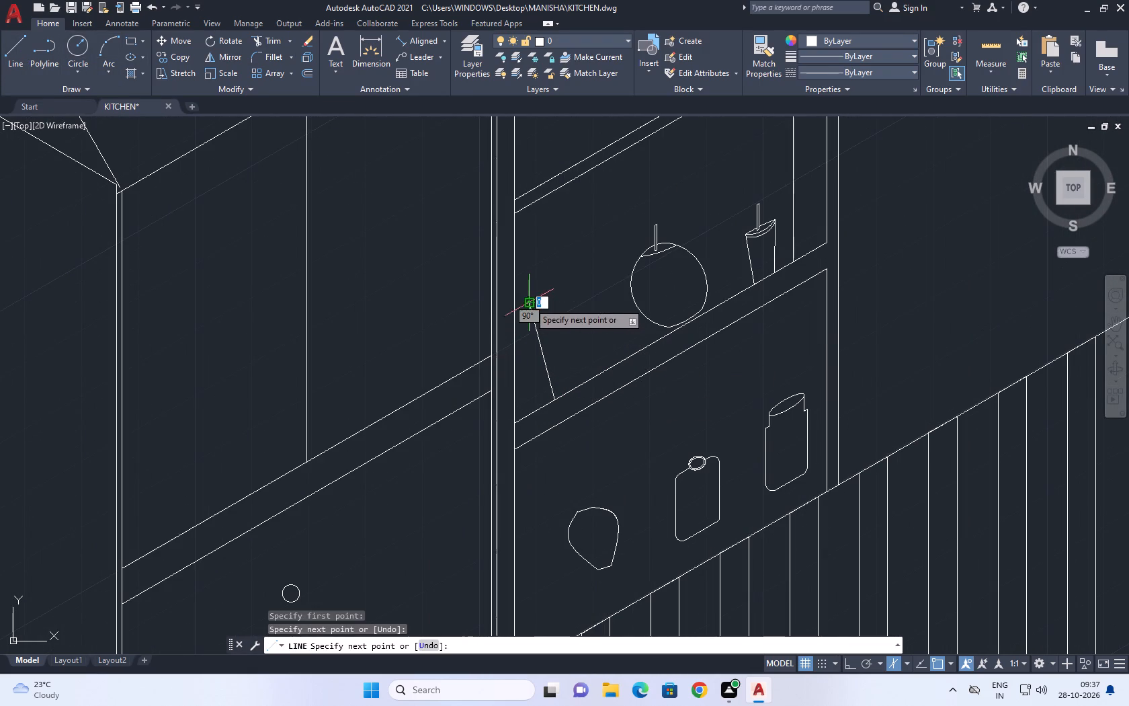
{"action": "scroll", "coordinate": [552, 291], "scroll_direction": "up", "scroll_amount": 2}
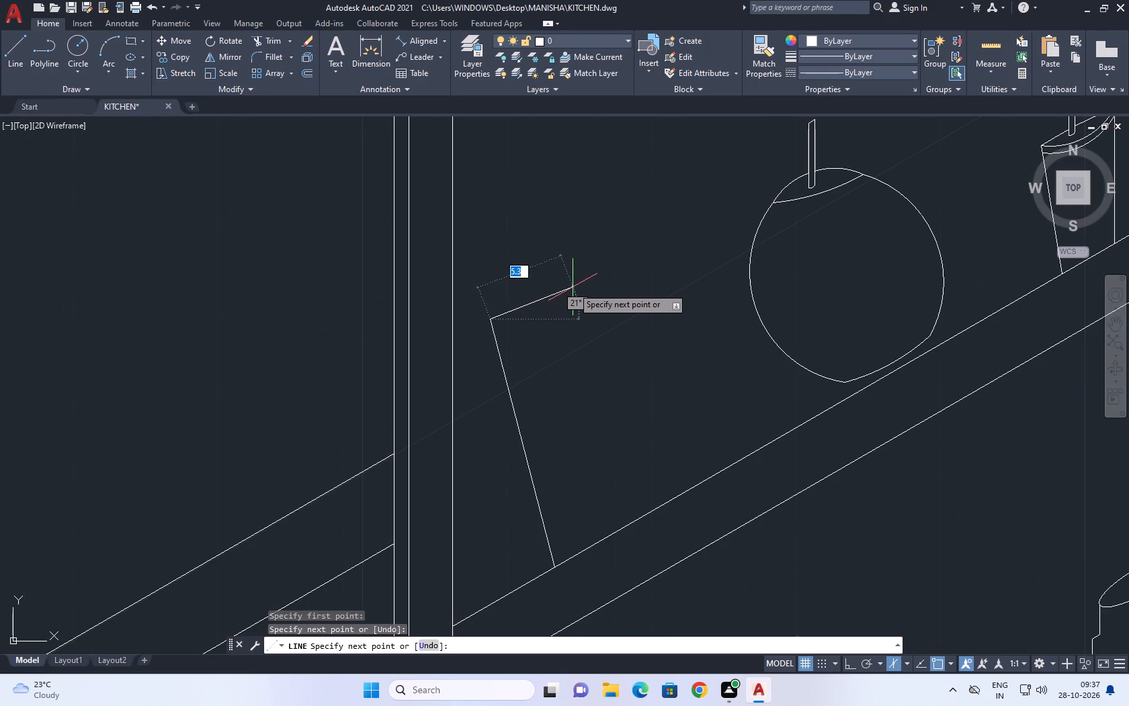
{"action": "left_click", "coordinate": [600, 282]}
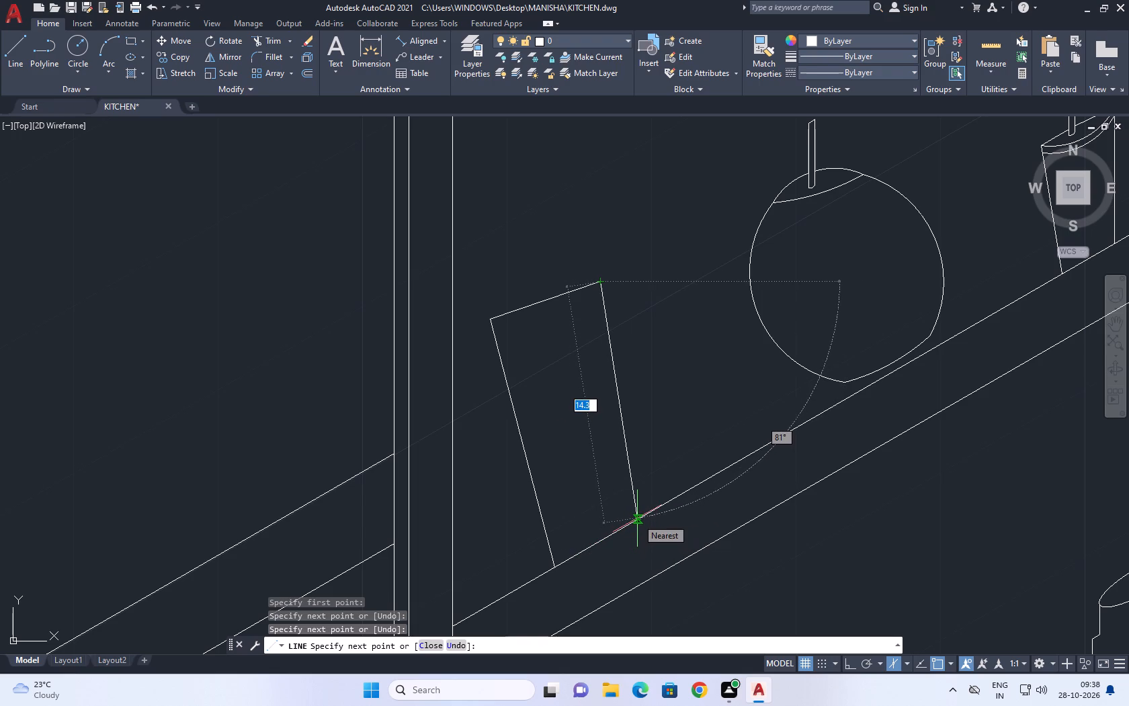
{"action": "left_click", "coordinate": [627, 531]}
{"action": "right_click", "coordinate": [651, 456]}
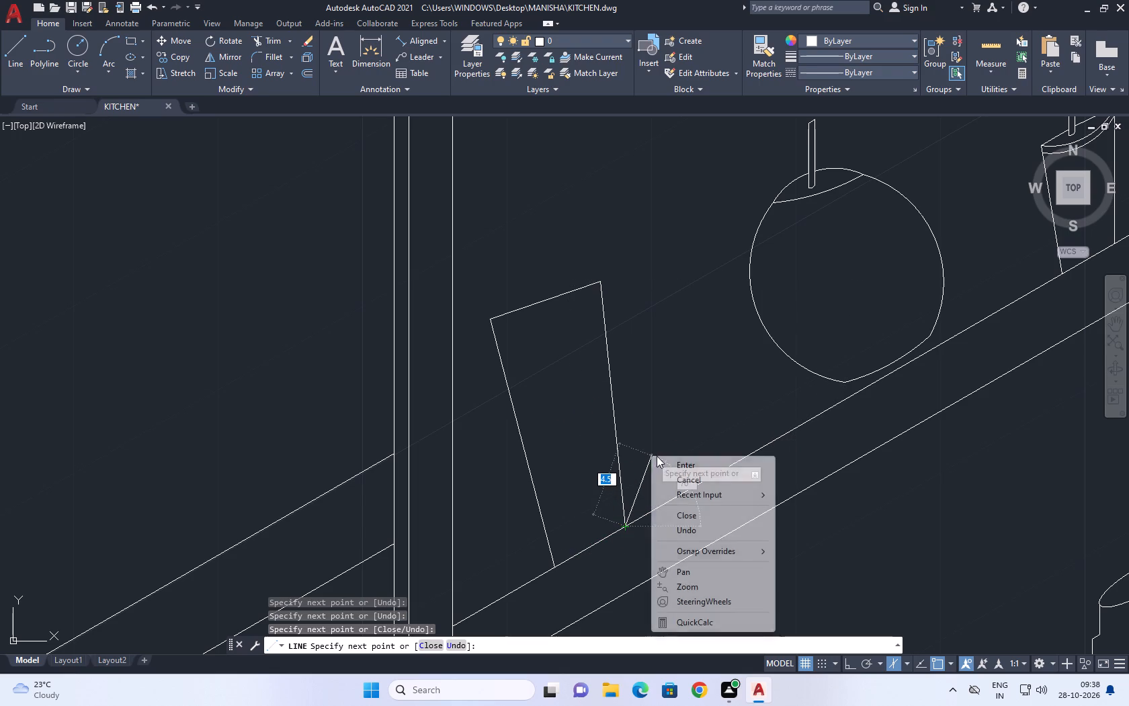
{"action": "left_click", "coordinate": [694, 485]}
Stretch the pot's top-left corner inward and slightly down to narrow the rim.
{"action": "scroll", "coordinate": [708, 446], "scroll_direction": "down", "scroll_amount": 3}
{"action": "scroll", "coordinate": [689, 438], "scroll_direction": "up", "scroll_amount": 3}
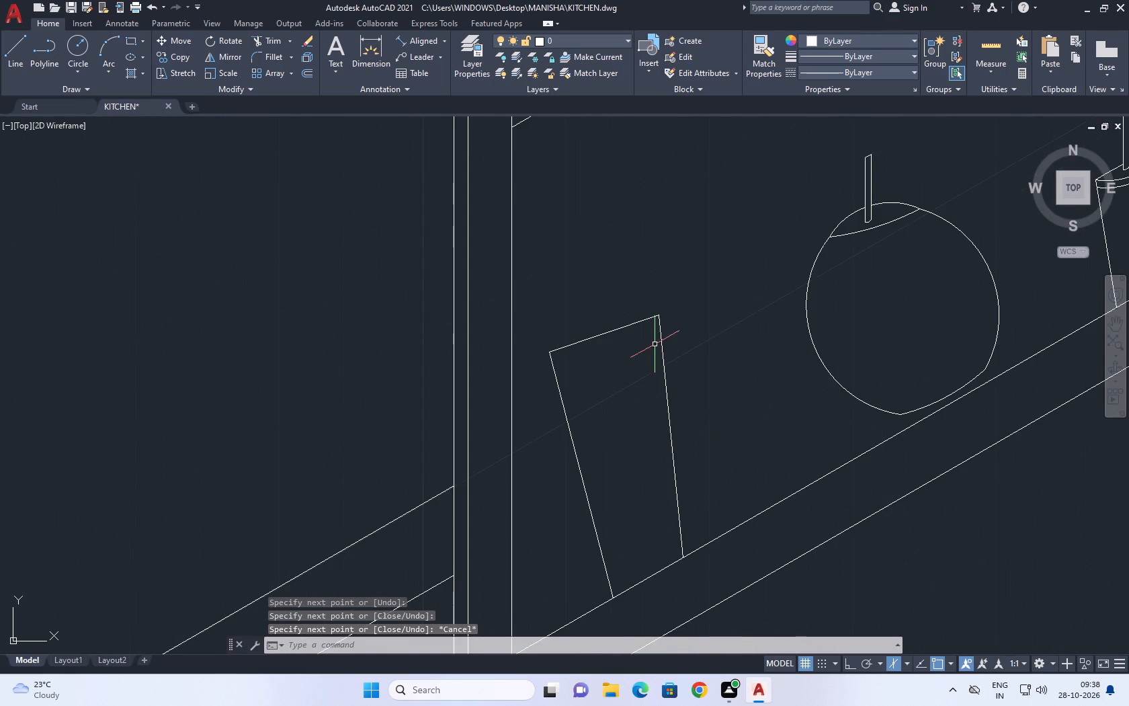
{"action": "middle_click_drag", "start_coordinate": [661, 346], "coordinate": [675, 370]}
{"action": "middle_click_drag", "start_coordinate": [671, 470], "coordinate": [679, 459]}
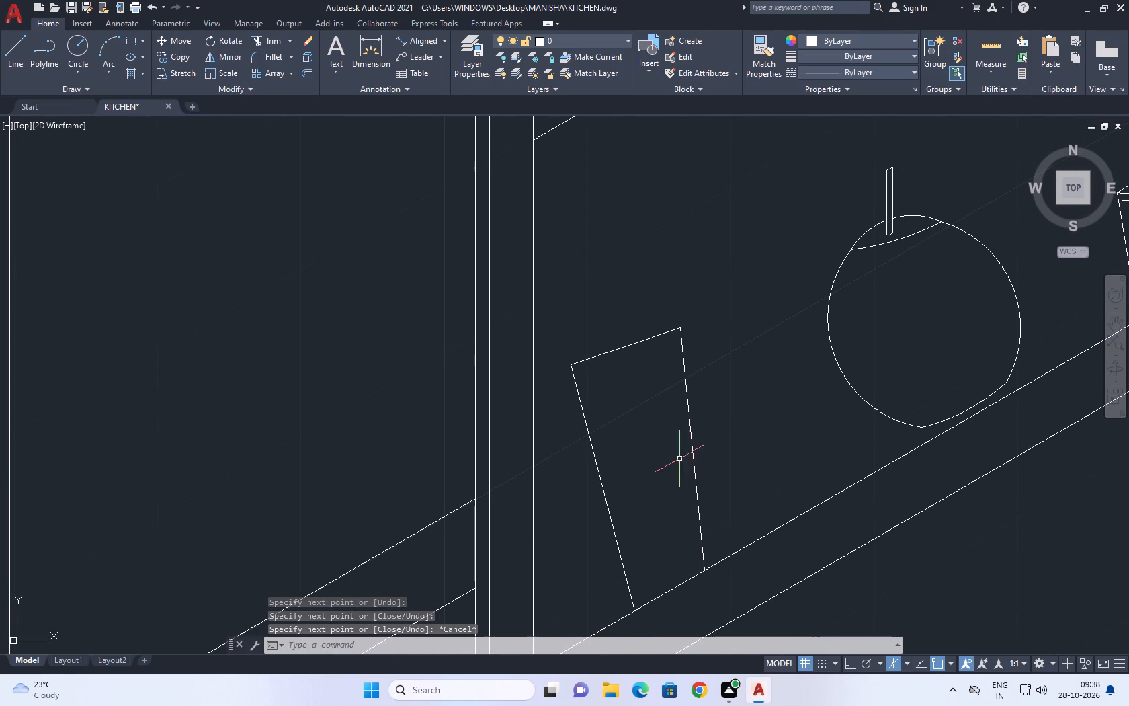
{"action": "scroll", "coordinate": [569, 385], "scroll_direction": "up", "scroll_amount": 1}
{"action": "left_click", "coordinate": [591, 393]}
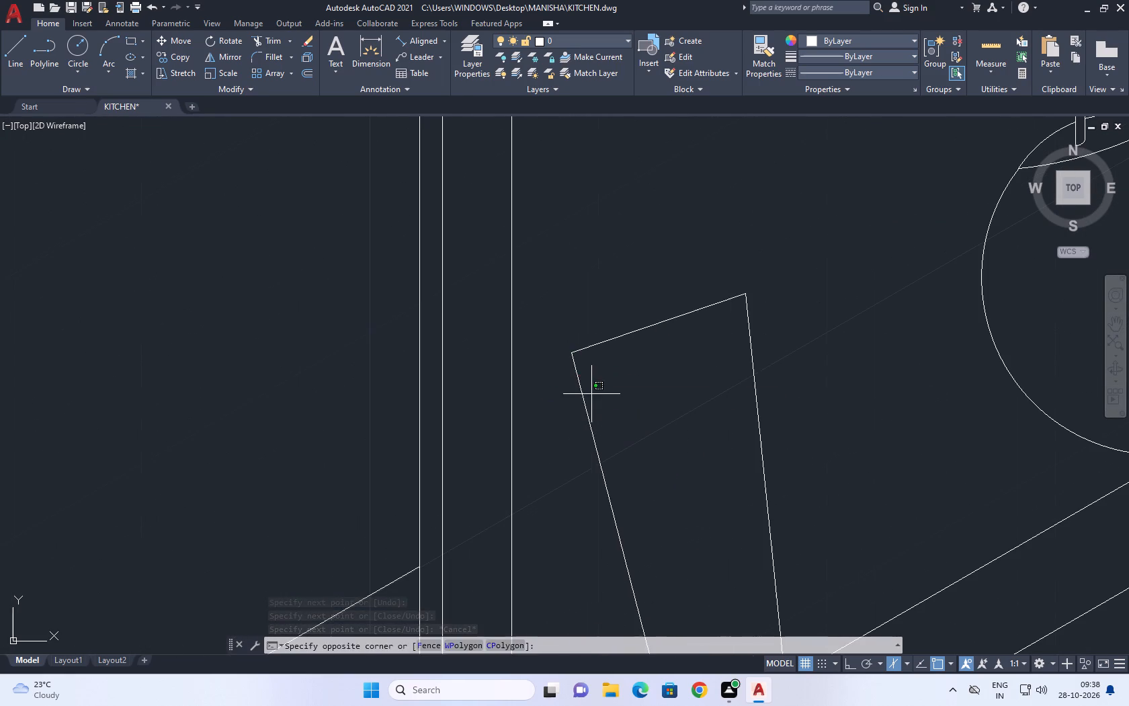
{"action": "left_click", "coordinate": [569, 348]}
{"action": "left_click", "coordinate": [570, 352]}
{"action": "left_click", "coordinate": [610, 363]}
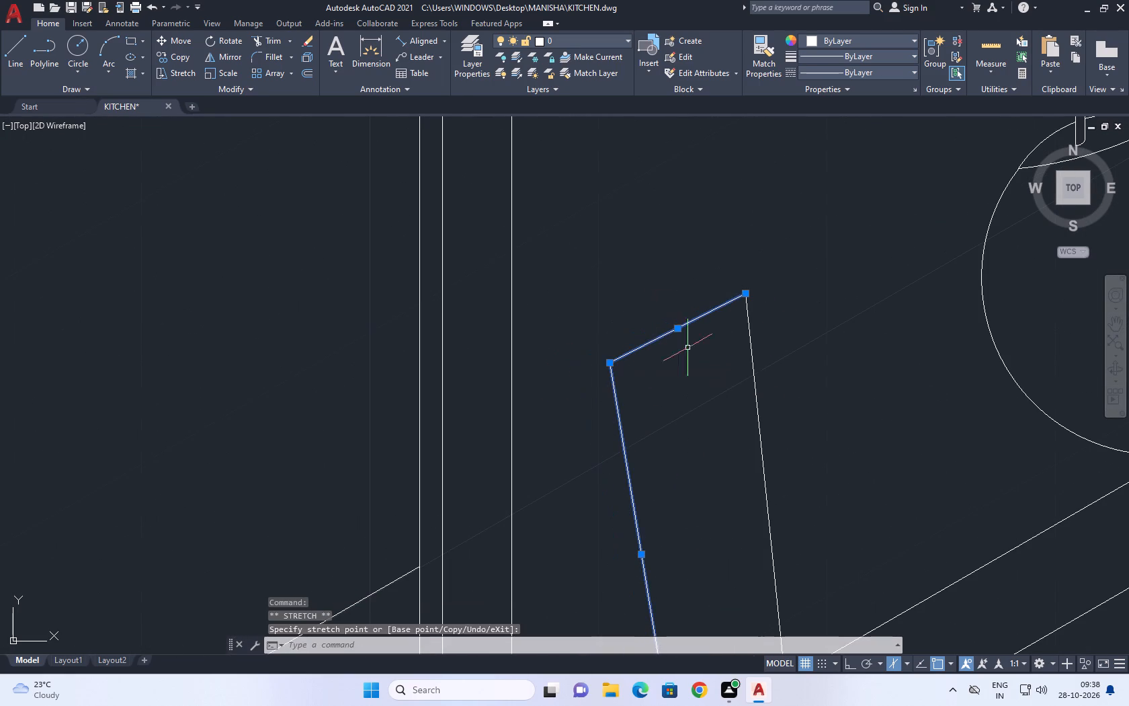
Reshape the pot's right side to near vertical by shifting its lower end left along the shelf and its top corner outward.
{"action": "middle_click_drag", "start_coordinate": [779, 320], "coordinate": [730, 331]}
{"action": "scroll", "coordinate": [721, 345], "scroll_direction": "down", "scroll_amount": 3}
{"action": "scroll", "coordinate": [737, 433], "scroll_direction": "up", "scroll_amount": 2}
{"action": "left_click", "coordinate": [706, 393]}
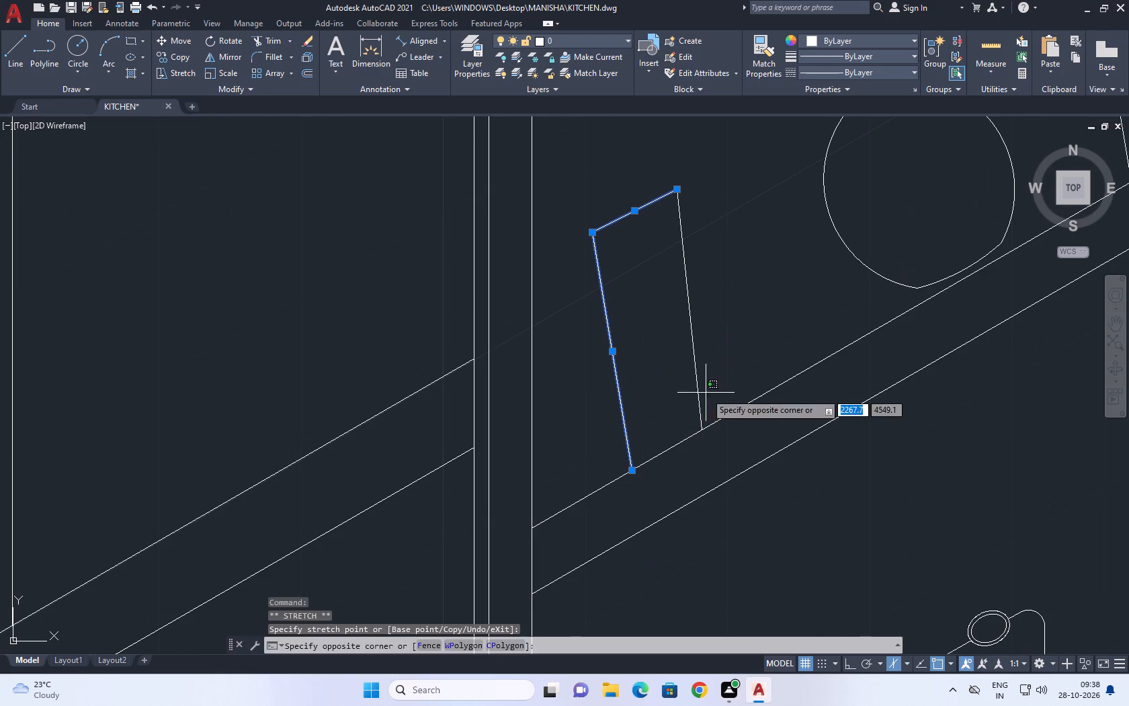
{"action": "left_click", "coordinate": [697, 368]}
{"action": "left_click", "coordinate": [703, 432]}
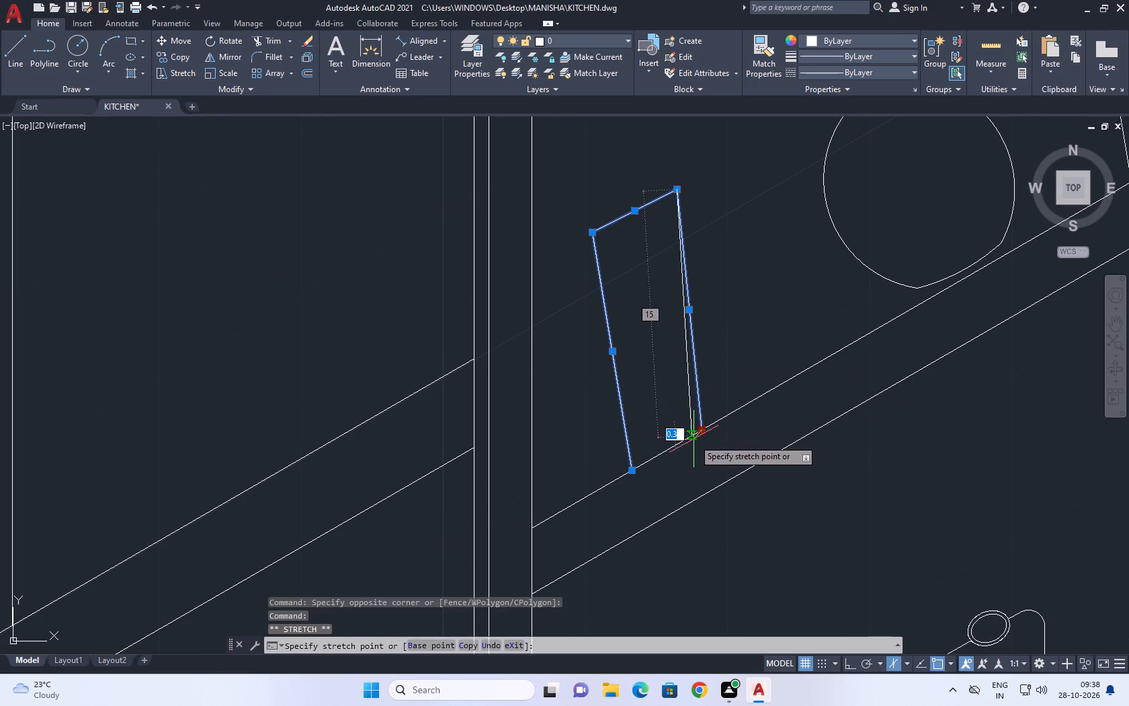
{"action": "left_click", "coordinate": [694, 439]}
{"action": "middle_click_drag", "start_coordinate": [737, 329], "coordinate": [720, 418]}
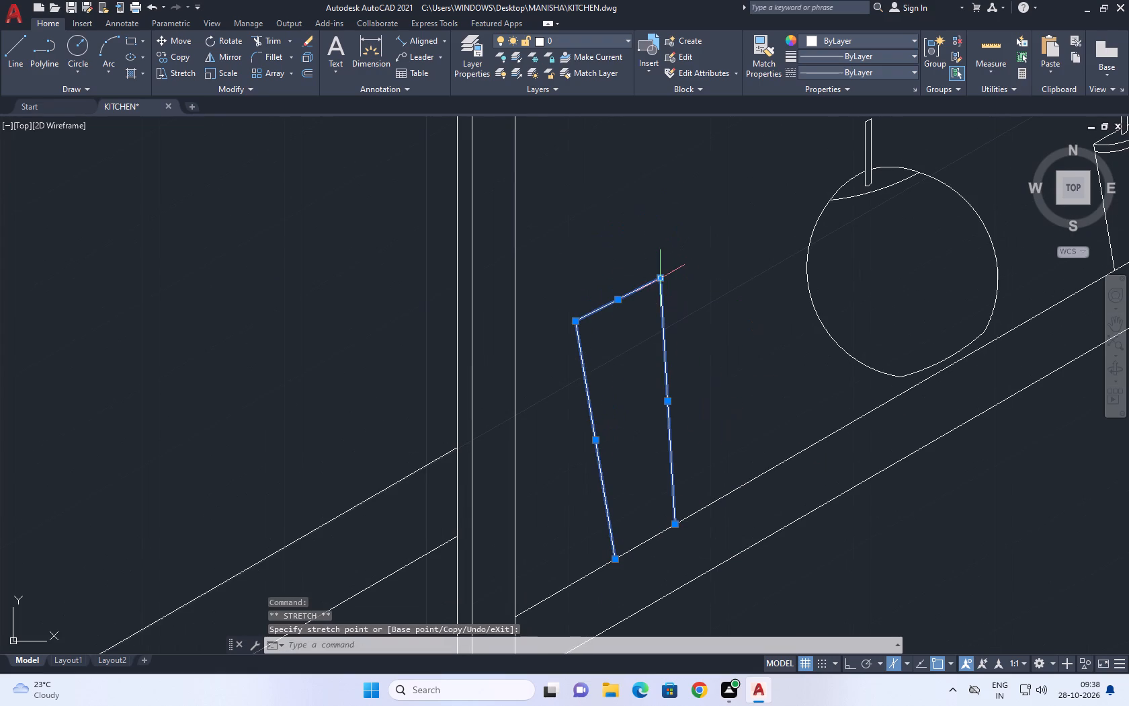
{"action": "left_click", "coordinate": [663, 277]}
{"action": "left_click", "coordinate": [681, 290]}
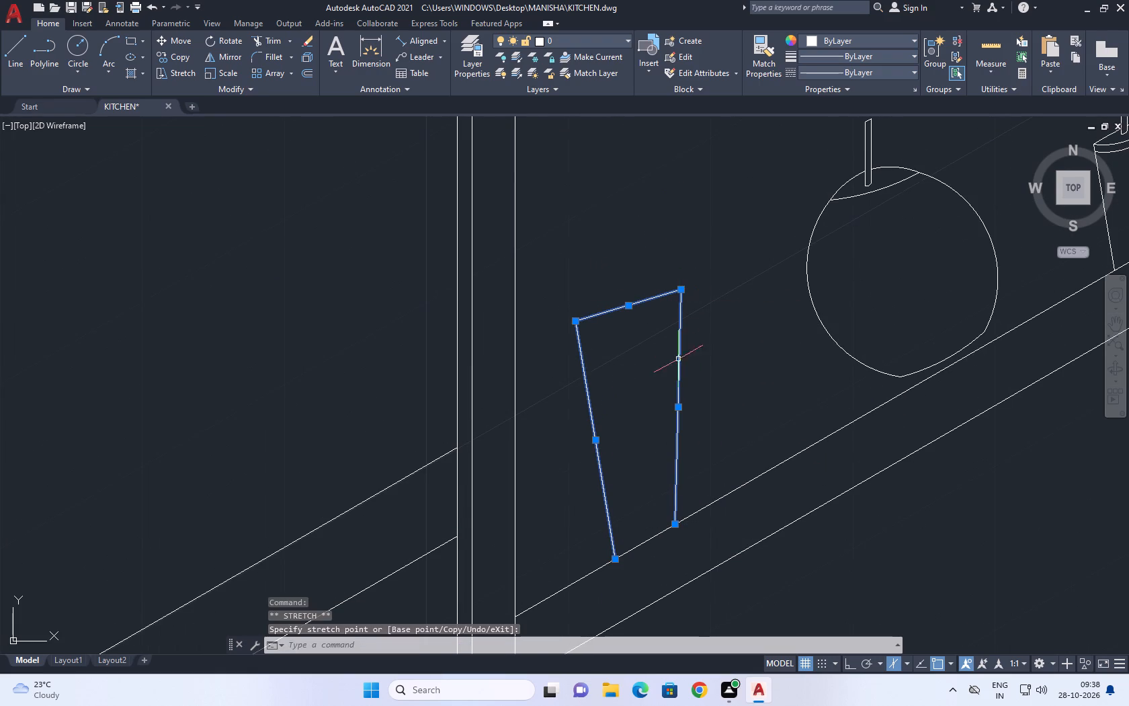
Reshape the pot's left side by shifting its lower end right along the shelf and its top corner slightly inward.
{"action": "scroll", "coordinate": [597, 567], "scroll_direction": "up", "scroll_amount": 2}
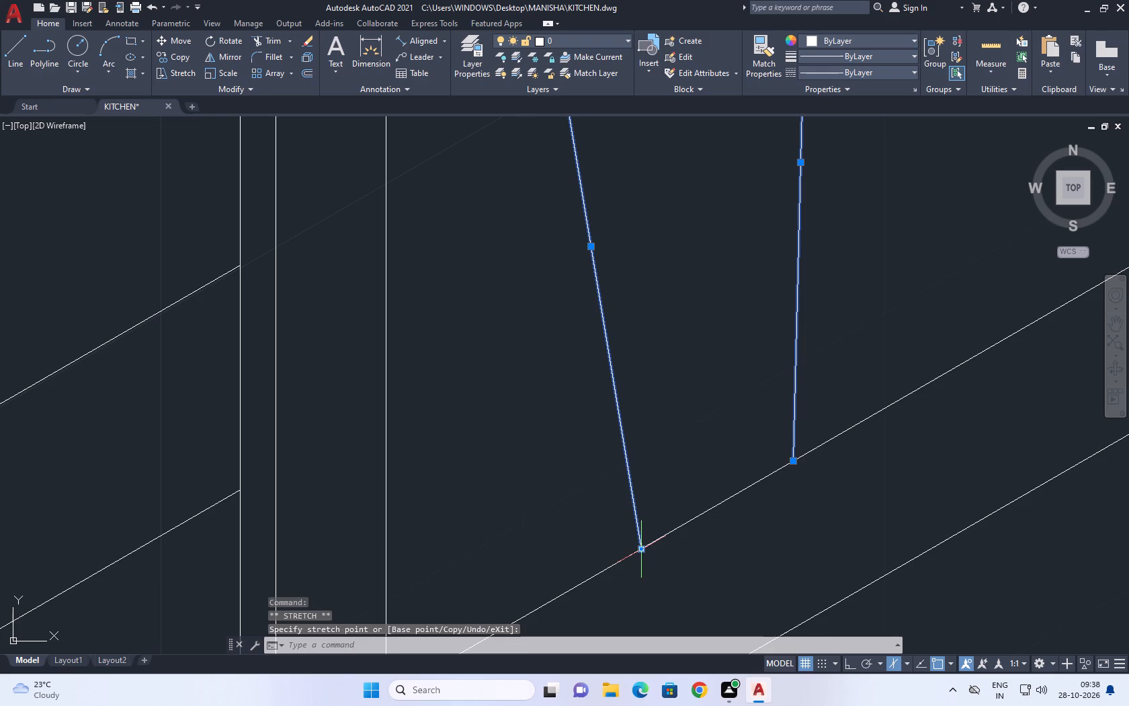
{"action": "left_click_drag", "start_coordinate": [642, 547], "coordinate": [651, 545]}
{"action": "left_click", "coordinate": [702, 517]}
{"action": "scroll", "coordinate": [706, 506], "scroll_direction": "down", "scroll_amount": 4}
{"action": "scroll", "coordinate": [674, 344], "scroll_direction": "up", "scroll_amount": 1}
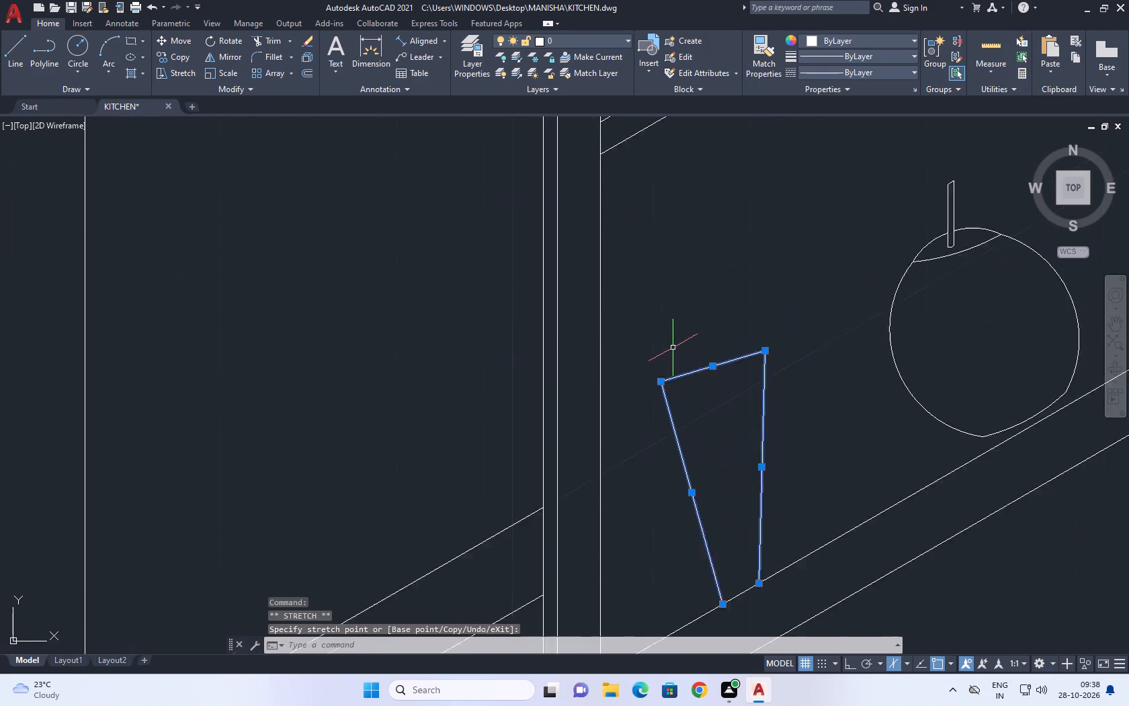
{"action": "scroll", "coordinate": [673, 348], "scroll_direction": "up", "scroll_amount": 1}
{"action": "left_click", "coordinate": [654, 398]}
{"action": "left_click", "coordinate": [671, 407]}
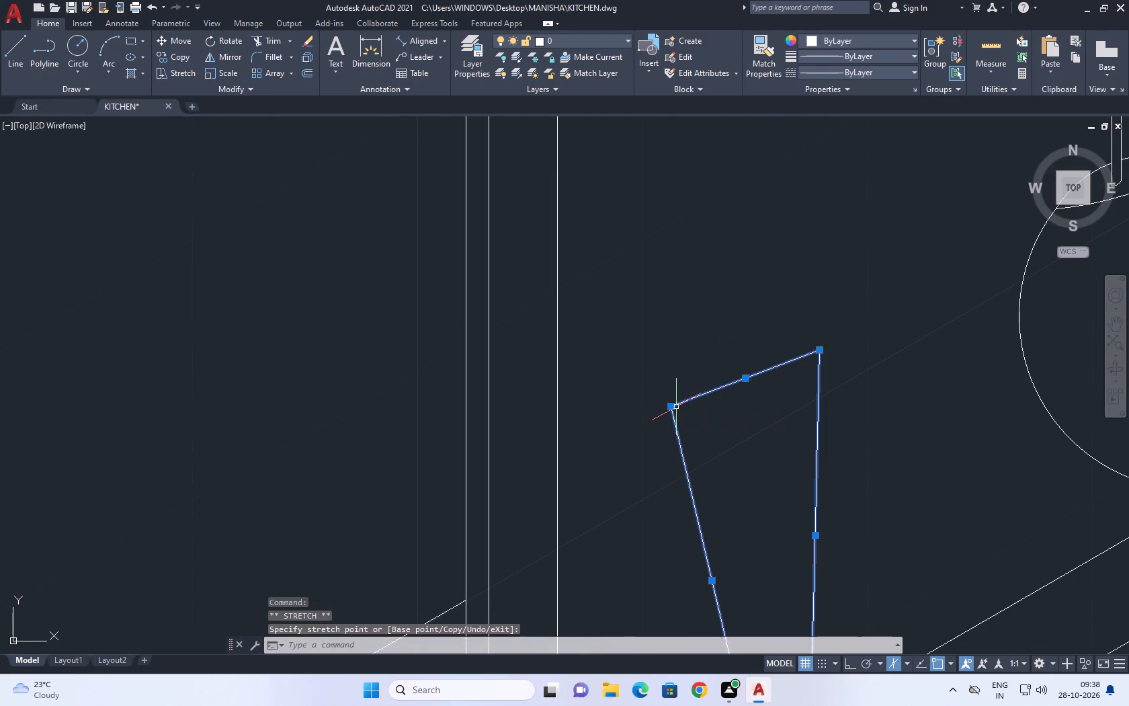
Move the pot's left side slightly outward and extend the rim line's left end to meet it, leaving nothing selected.
{"action": "scroll", "coordinate": [723, 401], "scroll_direction": "down", "scroll_amount": 3}
{"action": "scroll", "coordinate": [744, 473], "scroll_direction": "up", "scroll_amount": 2}
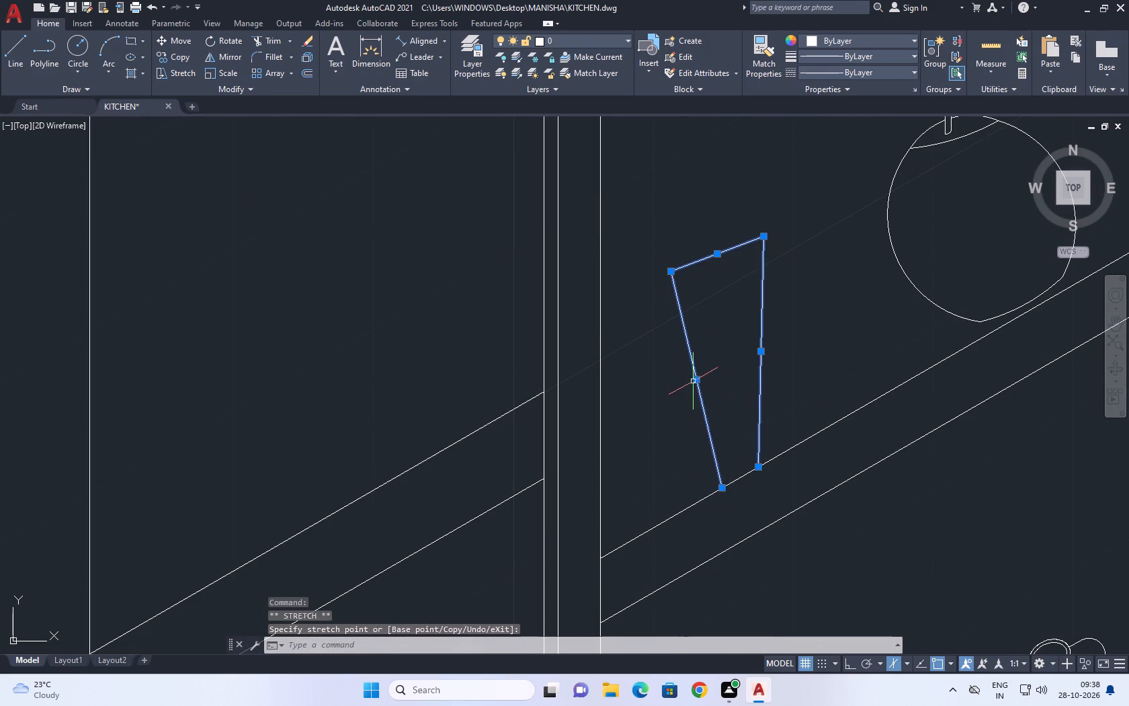
{"action": "left_click", "coordinate": [694, 380]}
{"action": "left_click", "coordinate": [684, 381]}
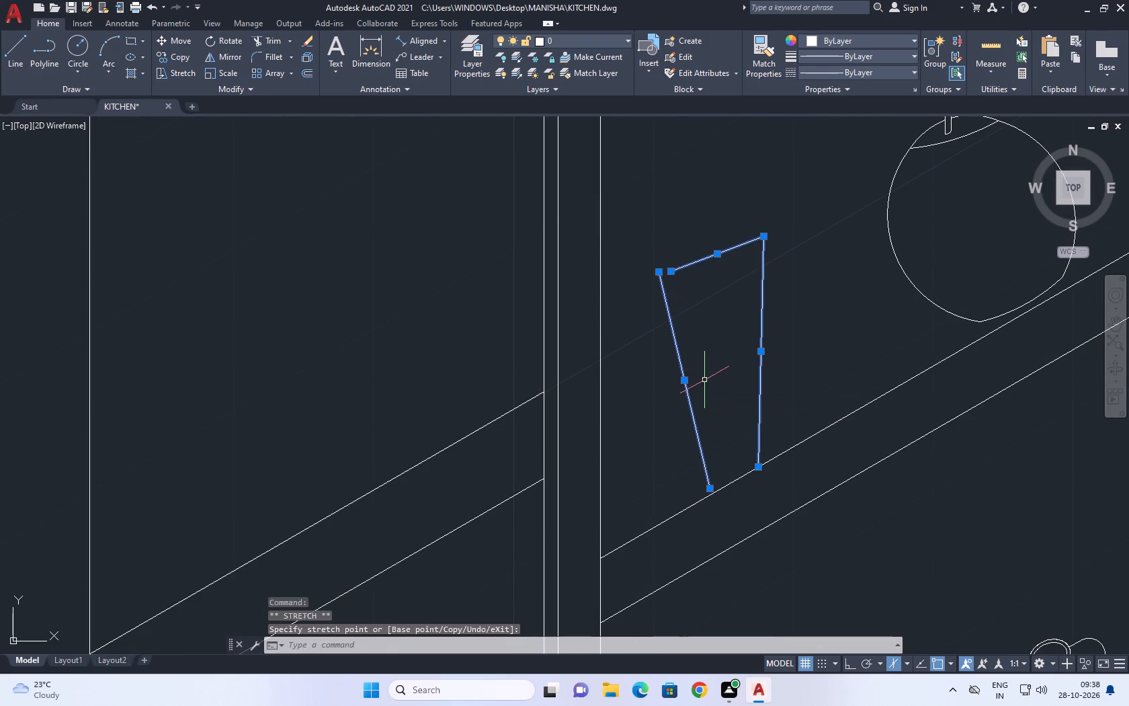
{"action": "scroll", "coordinate": [664, 276], "scroll_direction": "up", "scroll_amount": 3}
{"action": "left_click", "coordinate": [692, 261]}
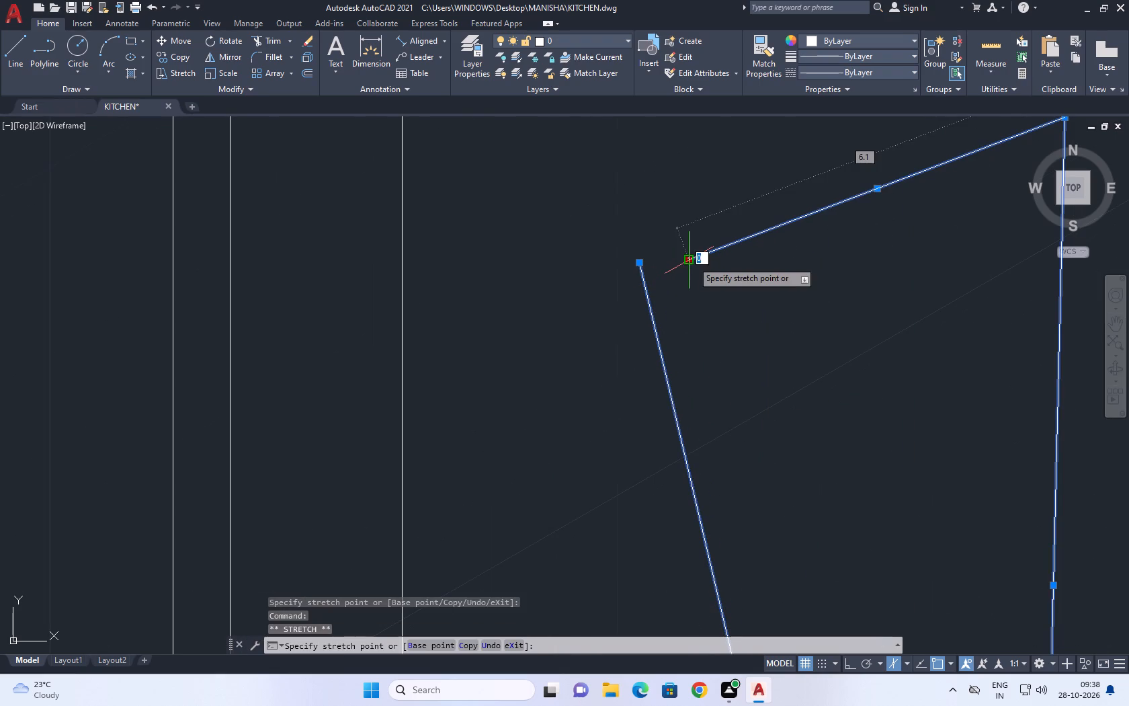
{"action": "left_click", "coordinate": [645, 262]}
{"action": "scroll", "coordinate": [694, 334], "scroll_direction": "down", "scroll_amount": 3}
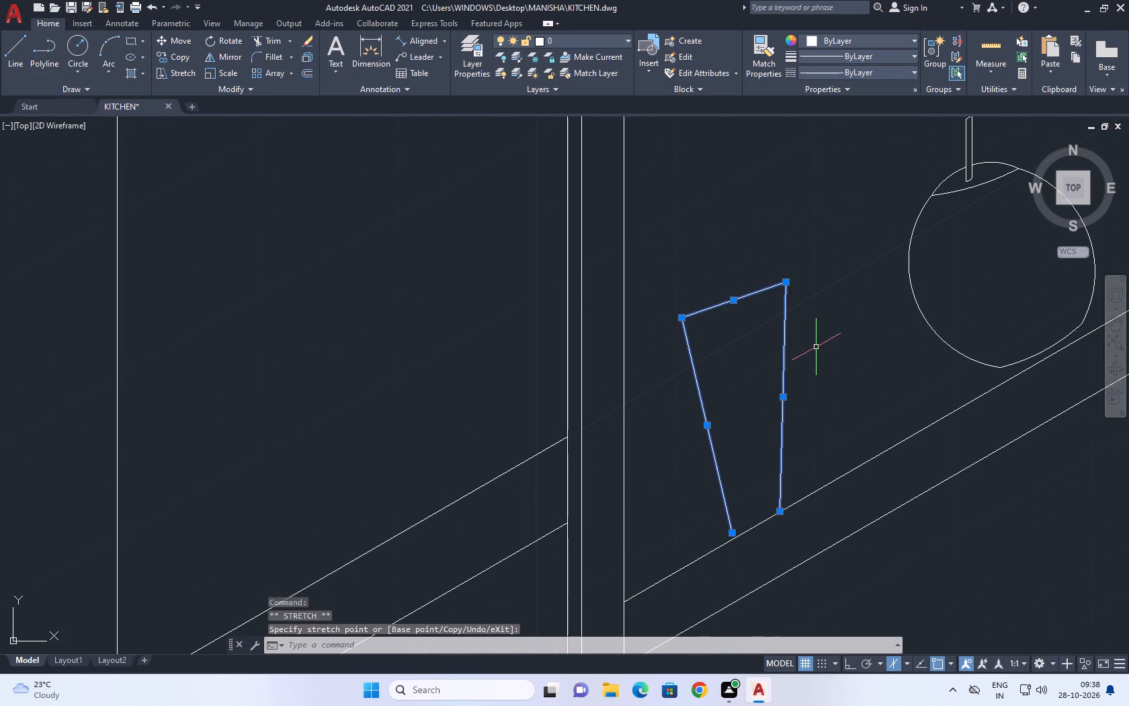
{"action": "right_click", "coordinate": [756, 404]}
{"action": "left_click", "coordinate": [801, 302]}
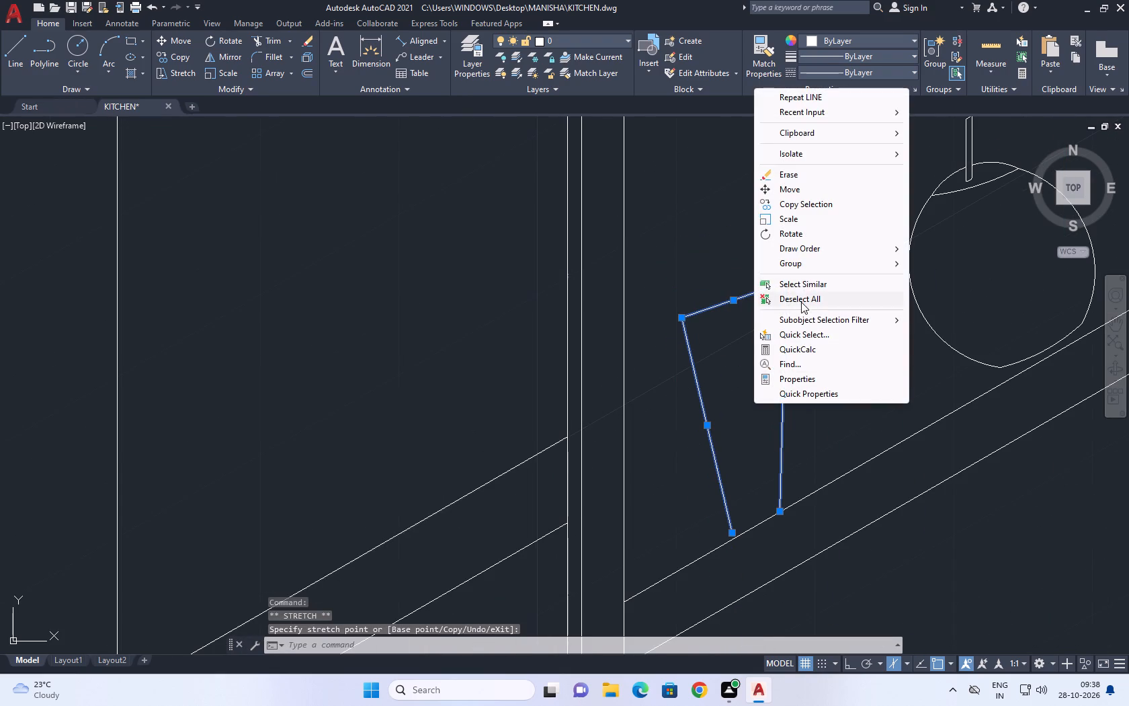
Draw a three-point arc from the pot's top-left corner, curving above the rim and ending beyond the top-right corner.
{"action": "middle_click_drag", "start_coordinate": [790, 336], "coordinate": [777, 364]}
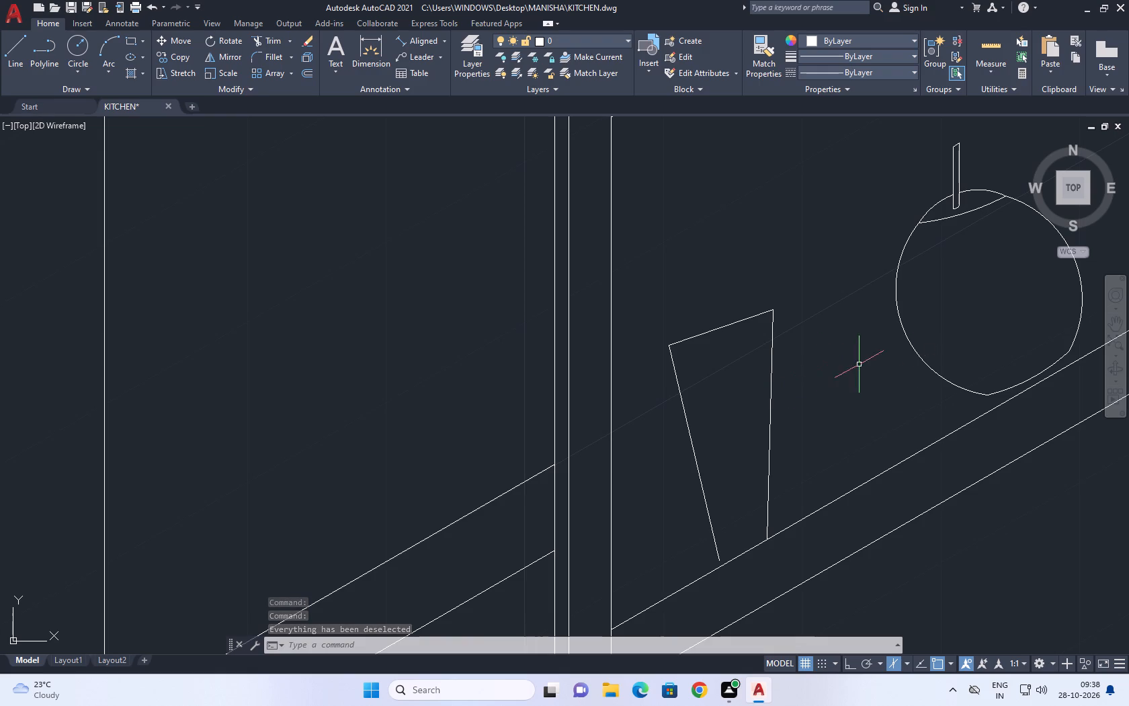
{"action": "scroll", "coordinate": [787, 338], "scroll_direction": "down", "scroll_amount": 1}
{"action": "middle_click_drag", "start_coordinate": [757, 383], "coordinate": [662, 443]}
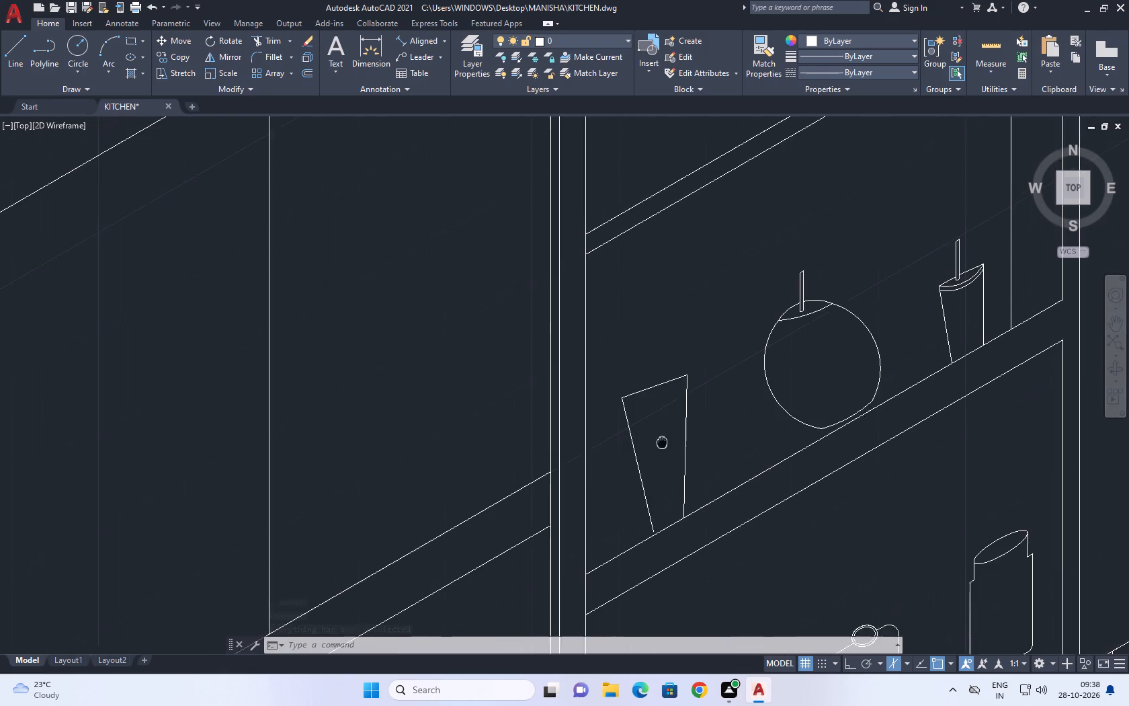
{"action": "left_click", "coordinate": [101, 48]}
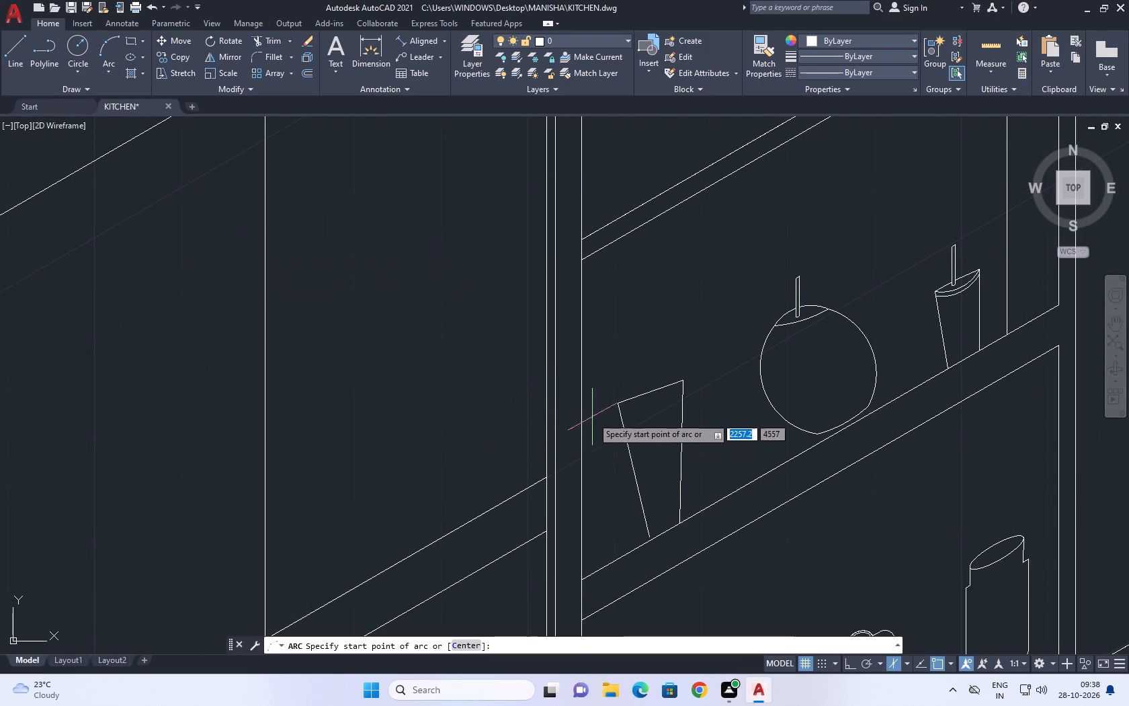
{"action": "scroll", "coordinate": [639, 407], "scroll_direction": "up", "scroll_amount": 2}
{"action": "left_click", "coordinate": [603, 403]}
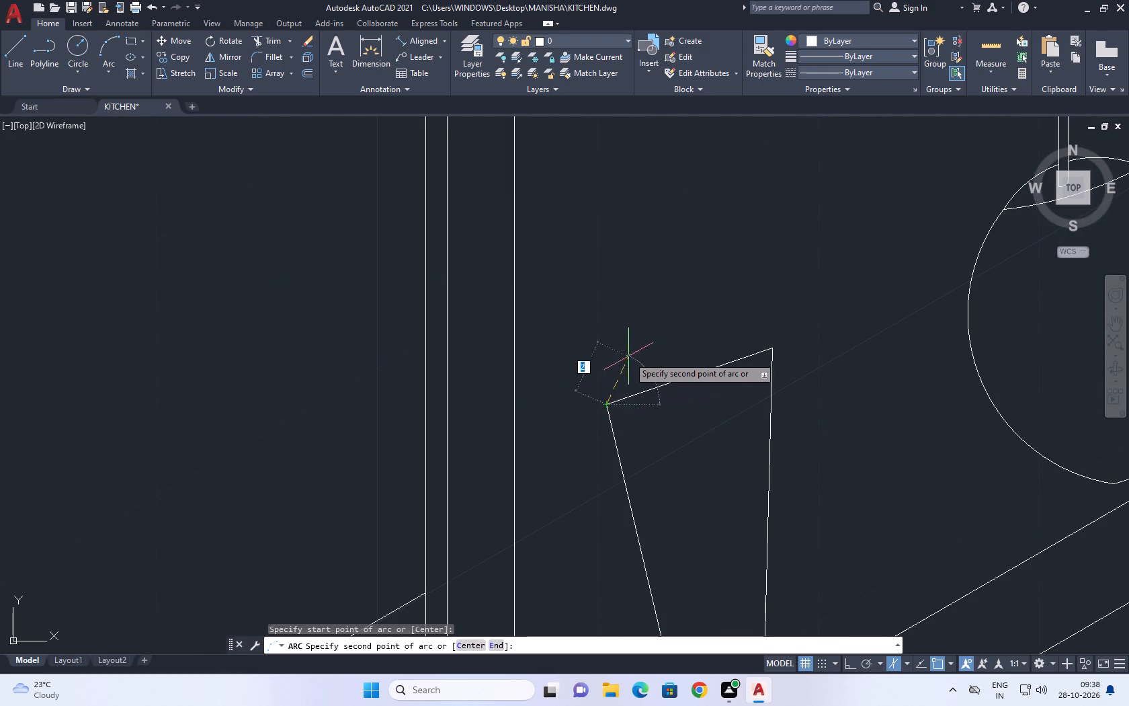
{"action": "left_click", "coordinate": [661, 338]}
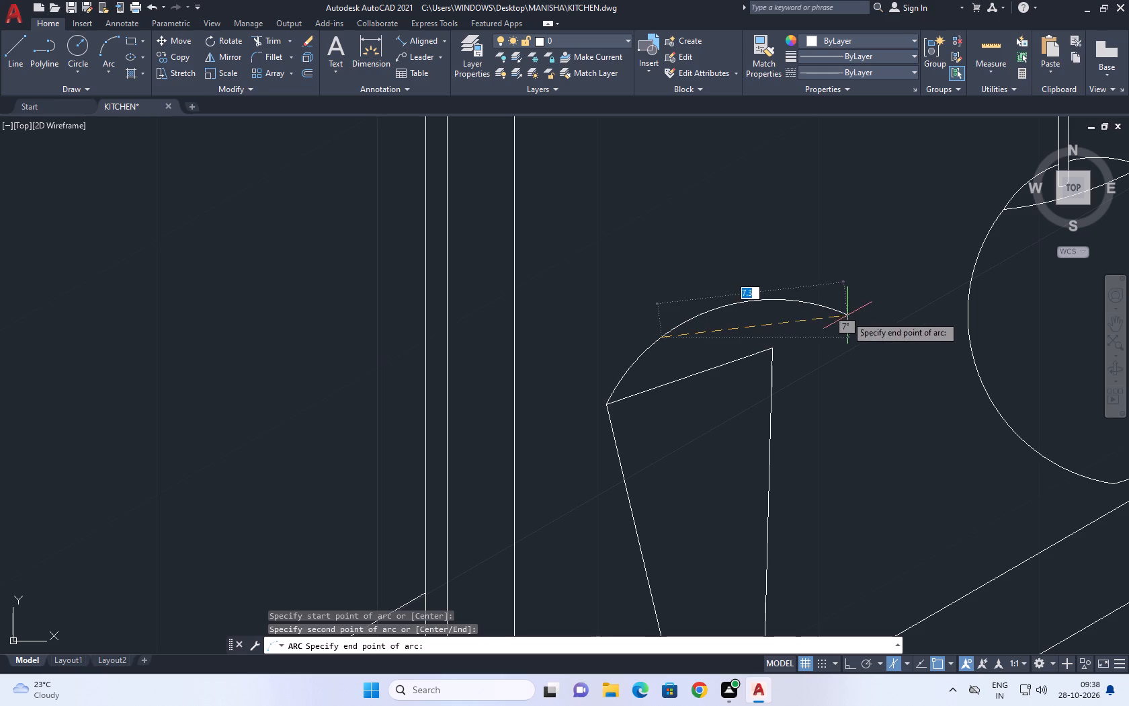
{"action": "left_click", "coordinate": [848, 315]}
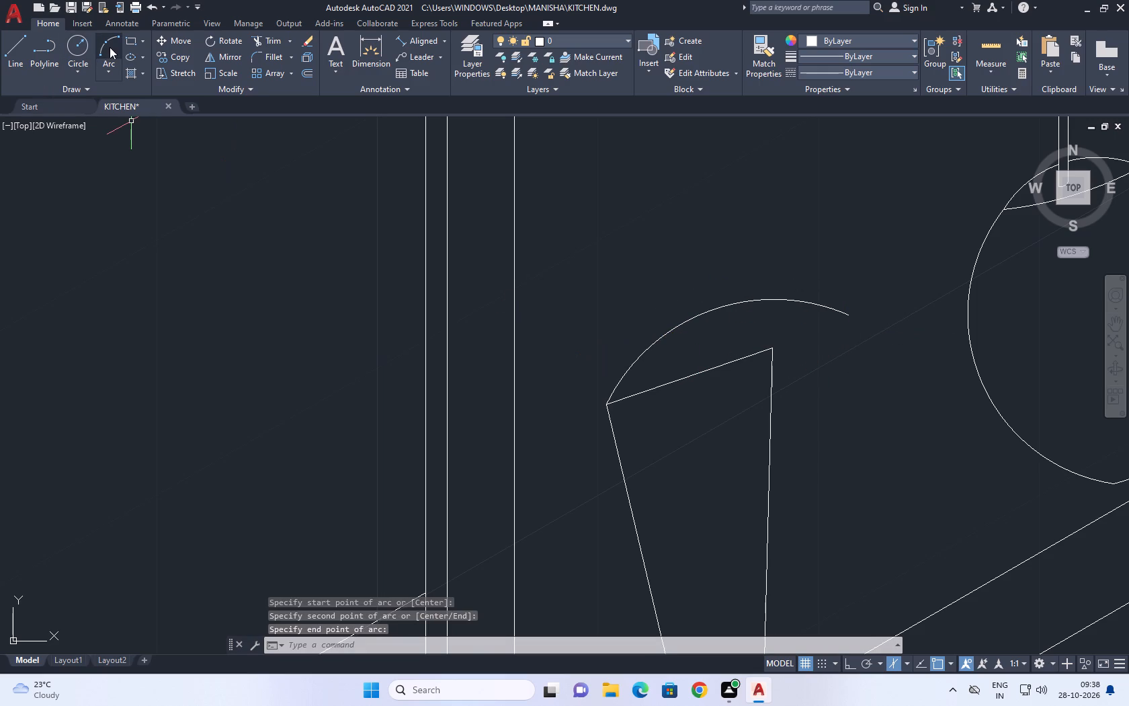
Draw a second three-point arc from the first arc's free end back to the pot's top-right corner.
{"action": "left_click", "coordinate": [110, 47]}
{"action": "scroll", "coordinate": [833, 311], "scroll_direction": "up", "scroll_amount": 2}
{"action": "left_click", "coordinate": [871, 325]}
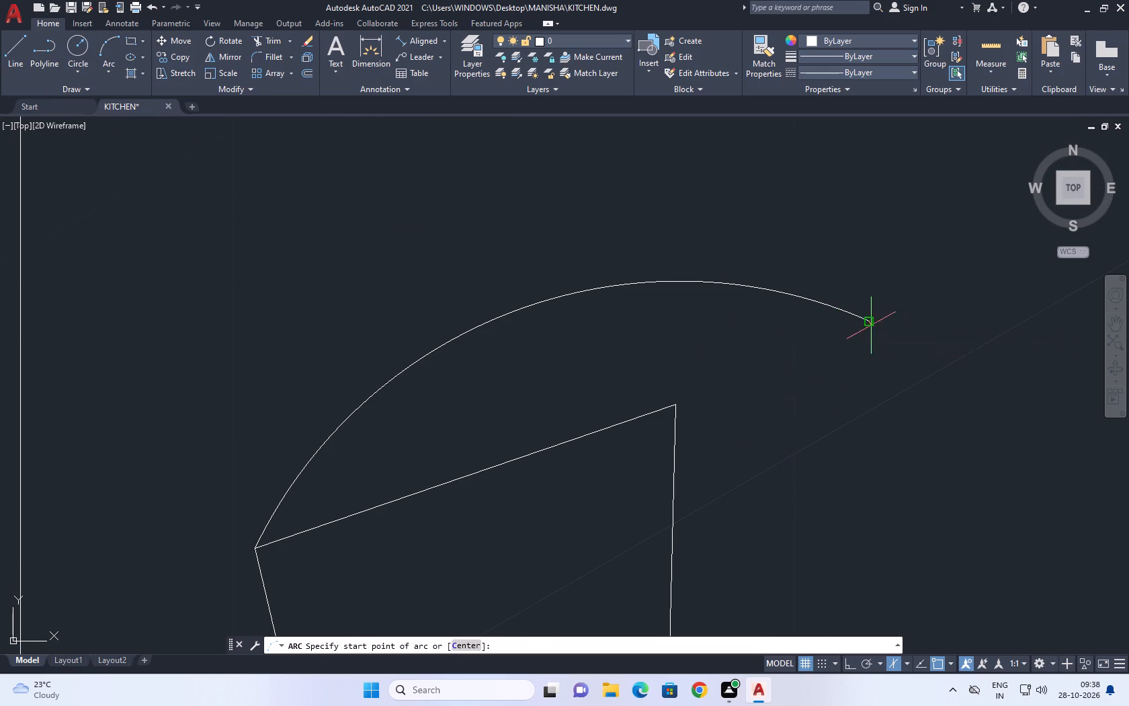
{"action": "left_click", "coordinate": [725, 329]}
{"action": "left_click", "coordinate": [672, 404]}
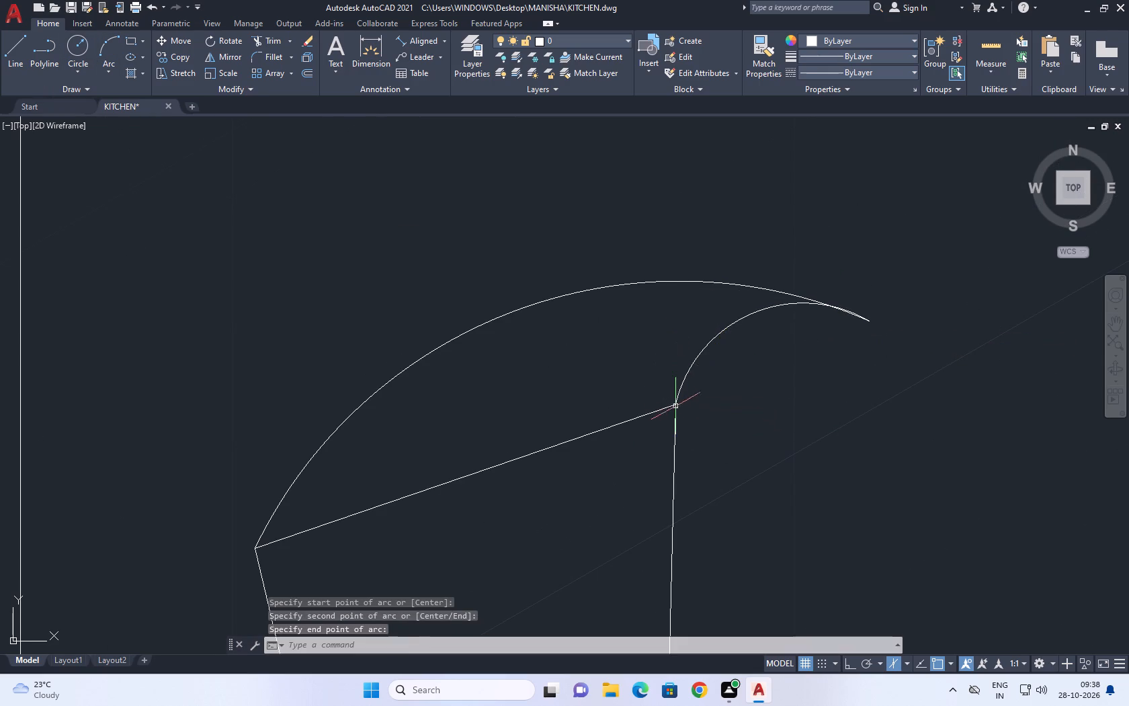
Flatten the second arc by stretching its midpoint down, away from the first arc.
{"action": "scroll", "coordinate": [790, 358], "scroll_direction": "down", "scroll_amount": 4}
{"action": "scroll", "coordinate": [781, 362], "scroll_direction": "up", "scroll_amount": 4}
{"action": "left_click", "coordinate": [782, 344]}
{"action": "left_click", "coordinate": [732, 305]}
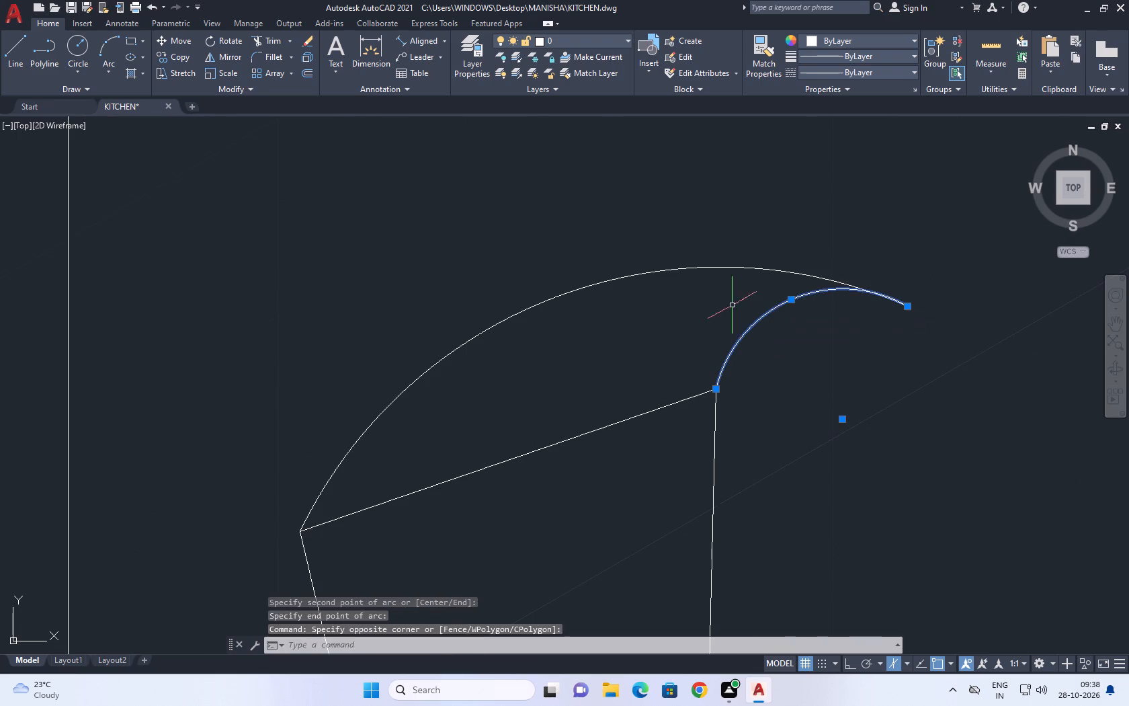
{"action": "left_click", "coordinate": [790, 301]}
{"action": "left_click", "coordinate": [797, 336]}
{"action": "scroll", "coordinate": [923, 327], "scroll_direction": "down", "scroll_amount": 4}
{"action": "middle_click_drag", "start_coordinate": [929, 327], "coordinate": [903, 329]}
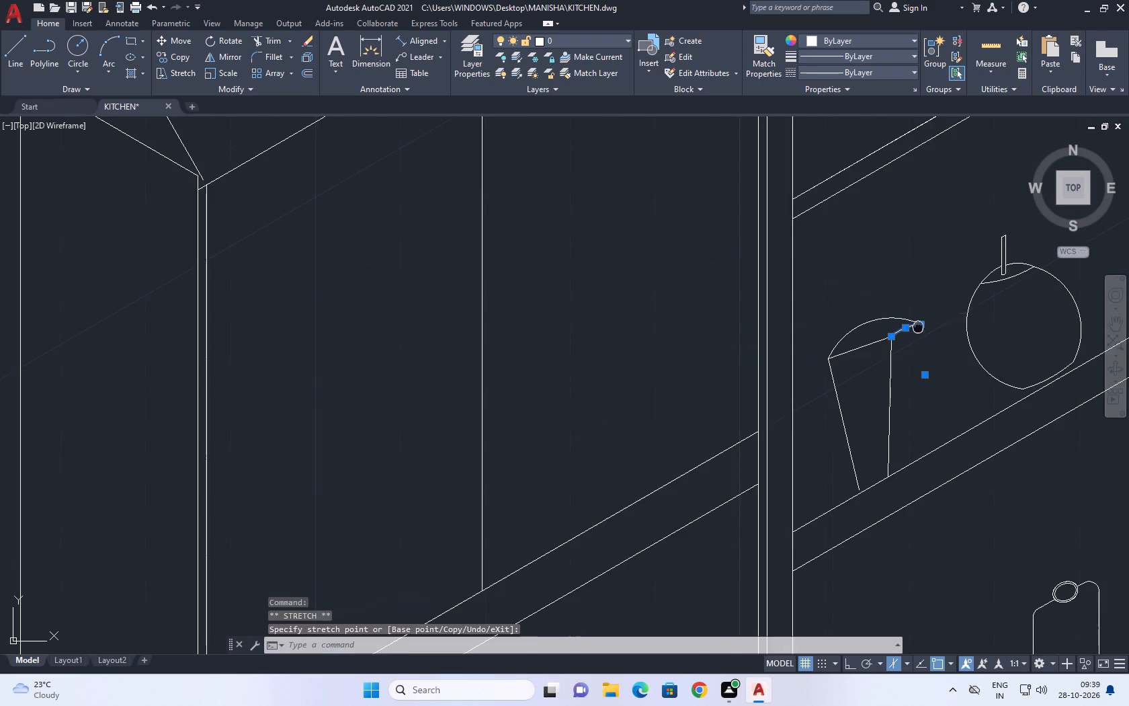
Clear the selection of the pot's second arc.
{"action": "middle_click_drag", "start_coordinate": [903, 329], "coordinate": [705, 358]}
{"action": "right_click", "coordinate": [736, 274]}
{"action": "left_click", "coordinate": [800, 501]}
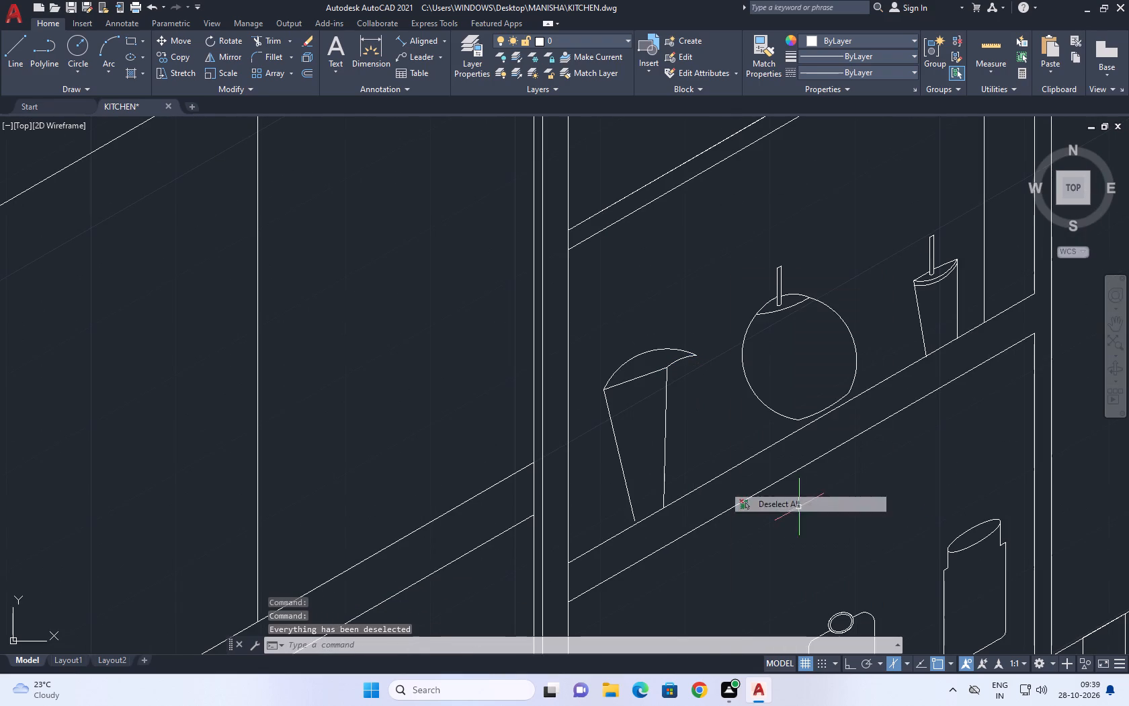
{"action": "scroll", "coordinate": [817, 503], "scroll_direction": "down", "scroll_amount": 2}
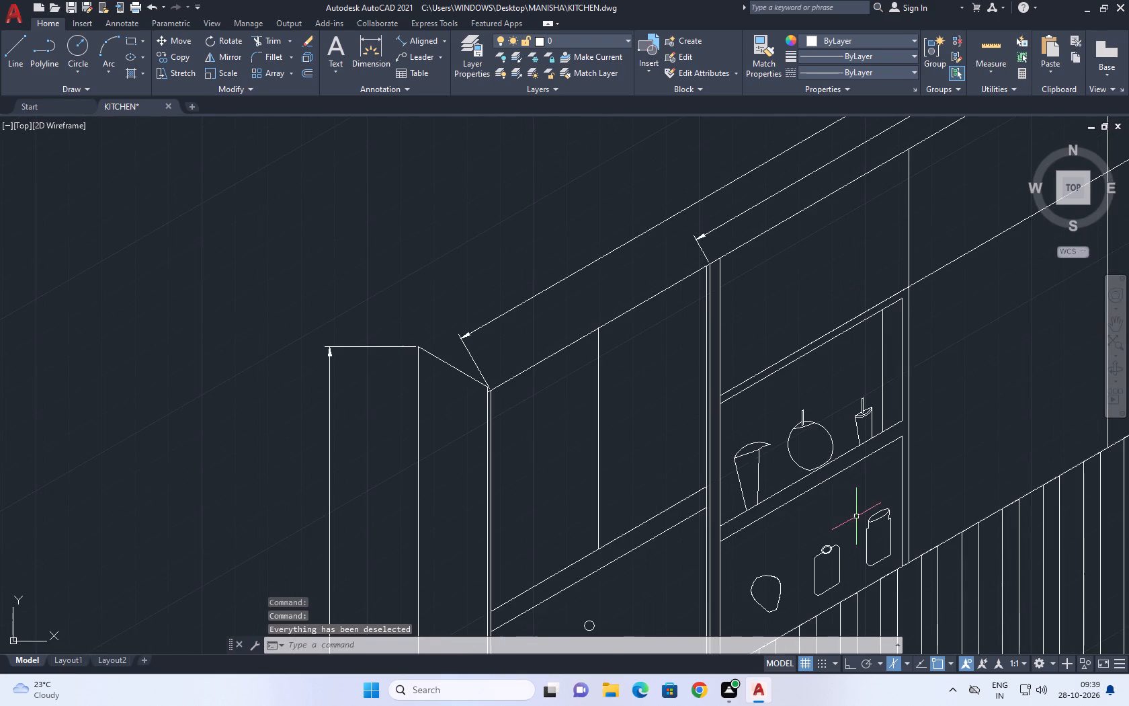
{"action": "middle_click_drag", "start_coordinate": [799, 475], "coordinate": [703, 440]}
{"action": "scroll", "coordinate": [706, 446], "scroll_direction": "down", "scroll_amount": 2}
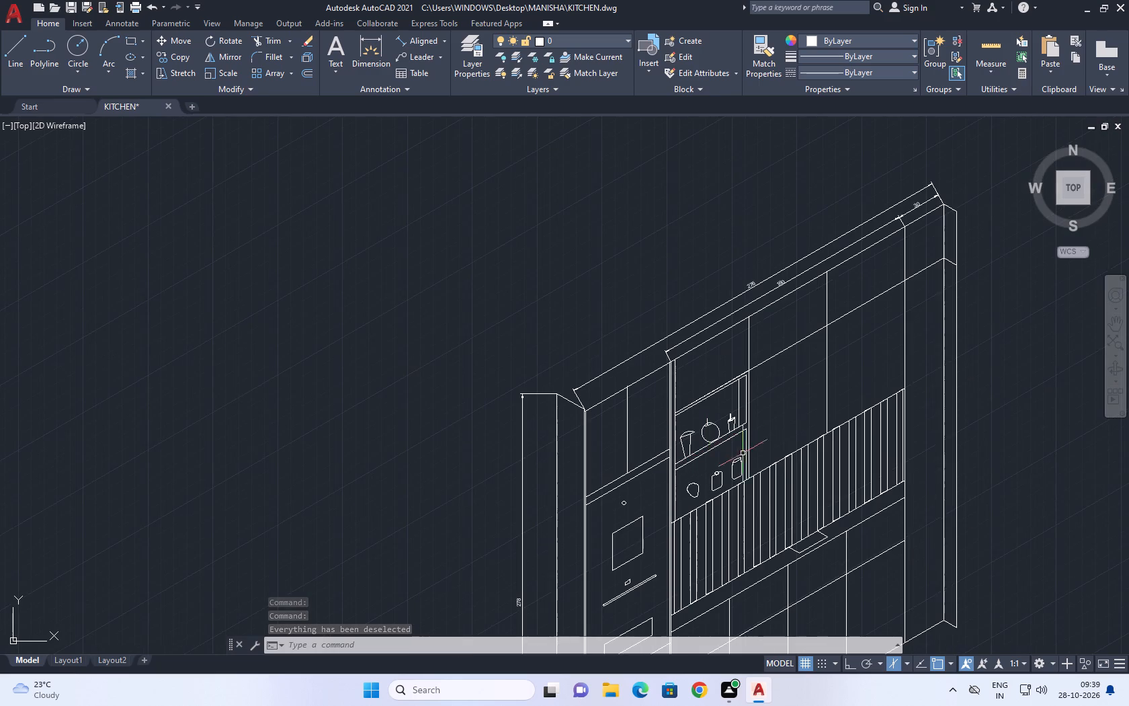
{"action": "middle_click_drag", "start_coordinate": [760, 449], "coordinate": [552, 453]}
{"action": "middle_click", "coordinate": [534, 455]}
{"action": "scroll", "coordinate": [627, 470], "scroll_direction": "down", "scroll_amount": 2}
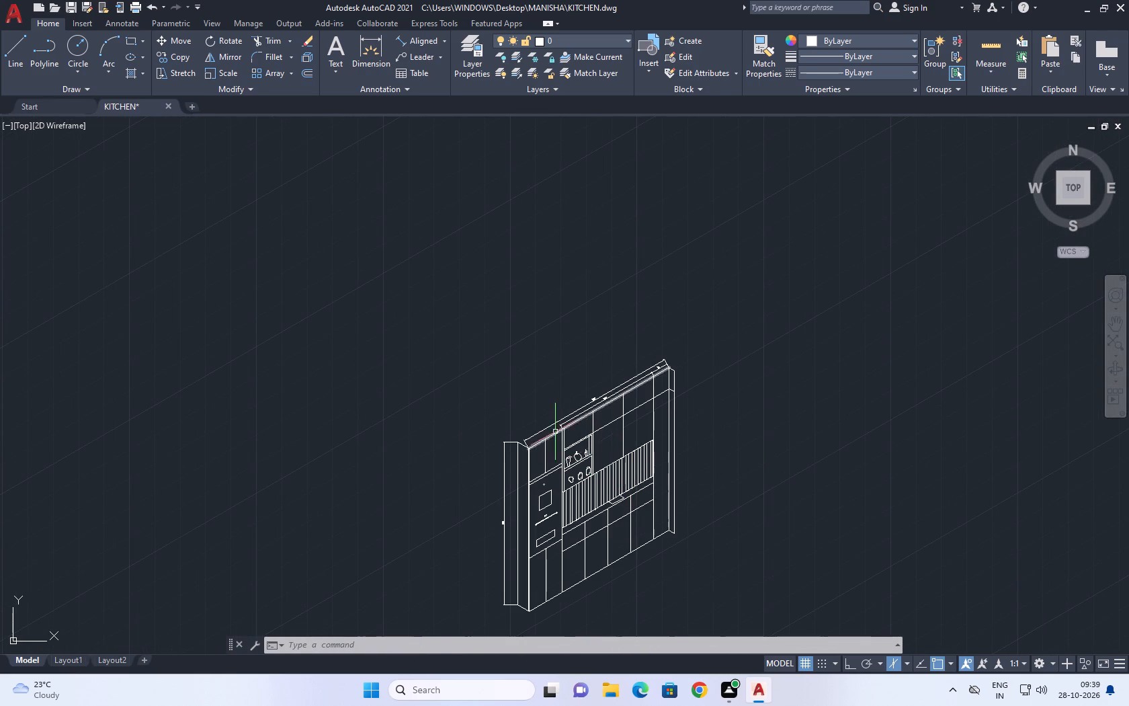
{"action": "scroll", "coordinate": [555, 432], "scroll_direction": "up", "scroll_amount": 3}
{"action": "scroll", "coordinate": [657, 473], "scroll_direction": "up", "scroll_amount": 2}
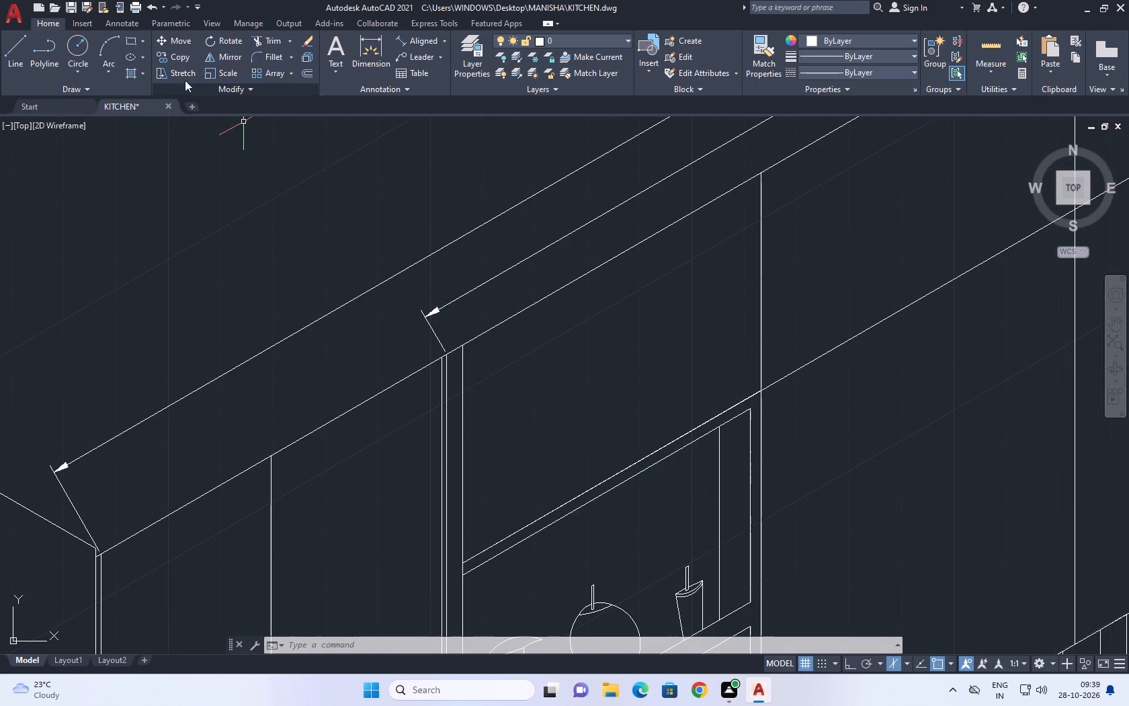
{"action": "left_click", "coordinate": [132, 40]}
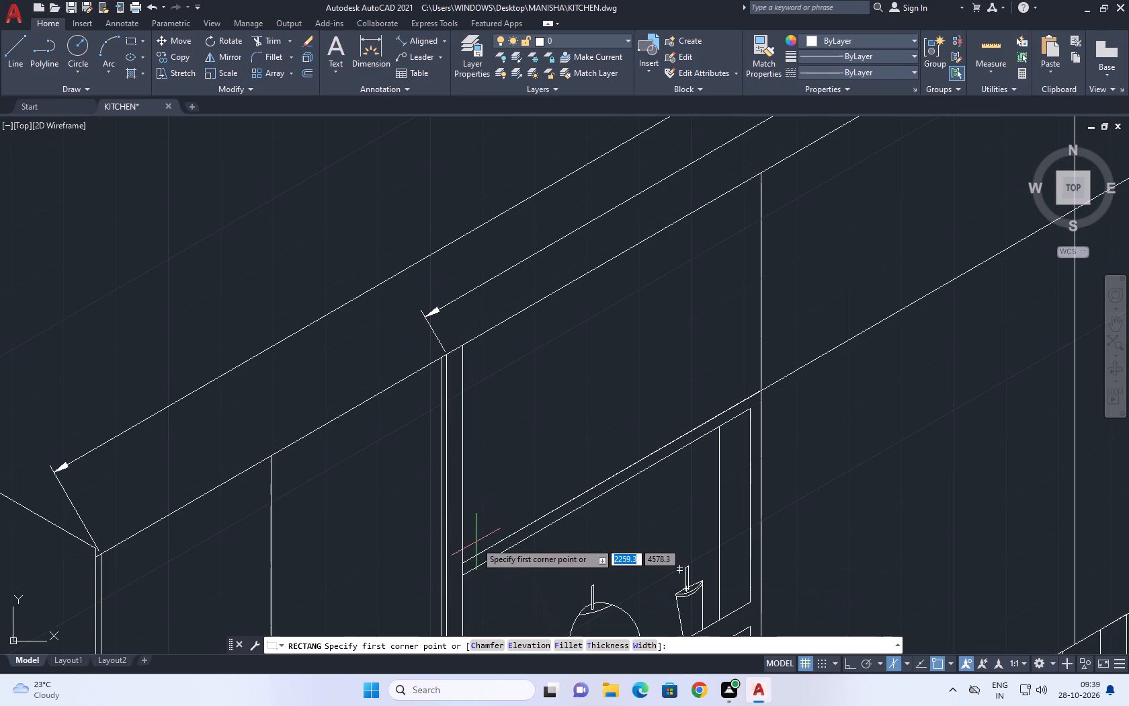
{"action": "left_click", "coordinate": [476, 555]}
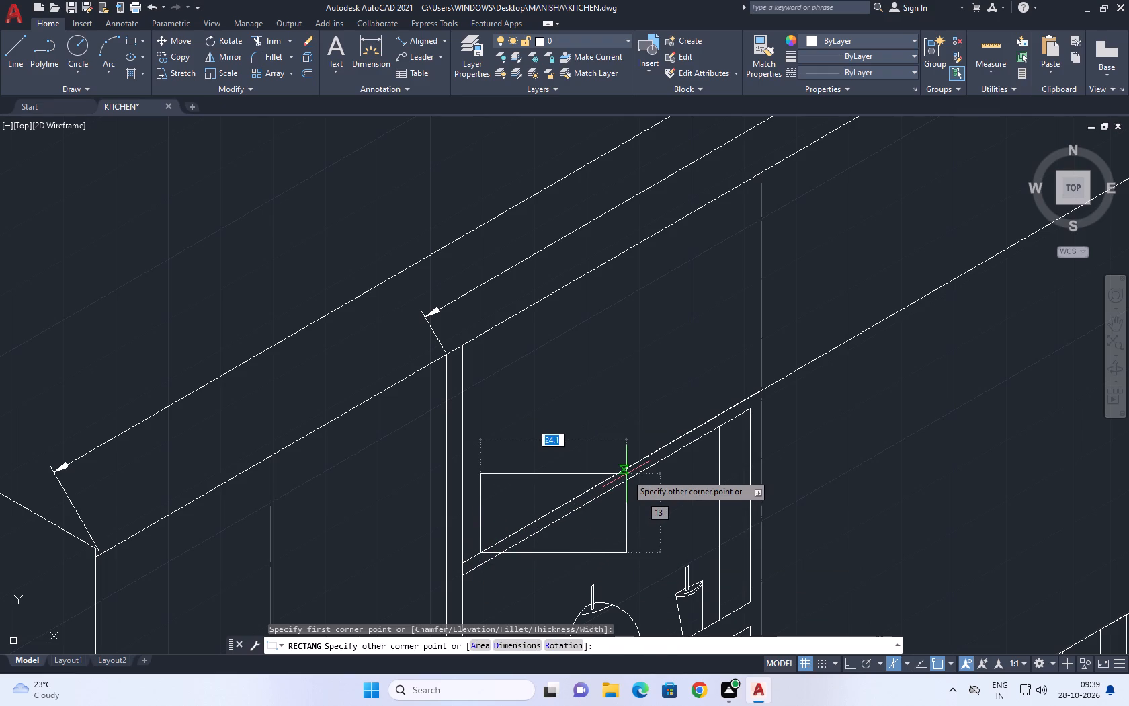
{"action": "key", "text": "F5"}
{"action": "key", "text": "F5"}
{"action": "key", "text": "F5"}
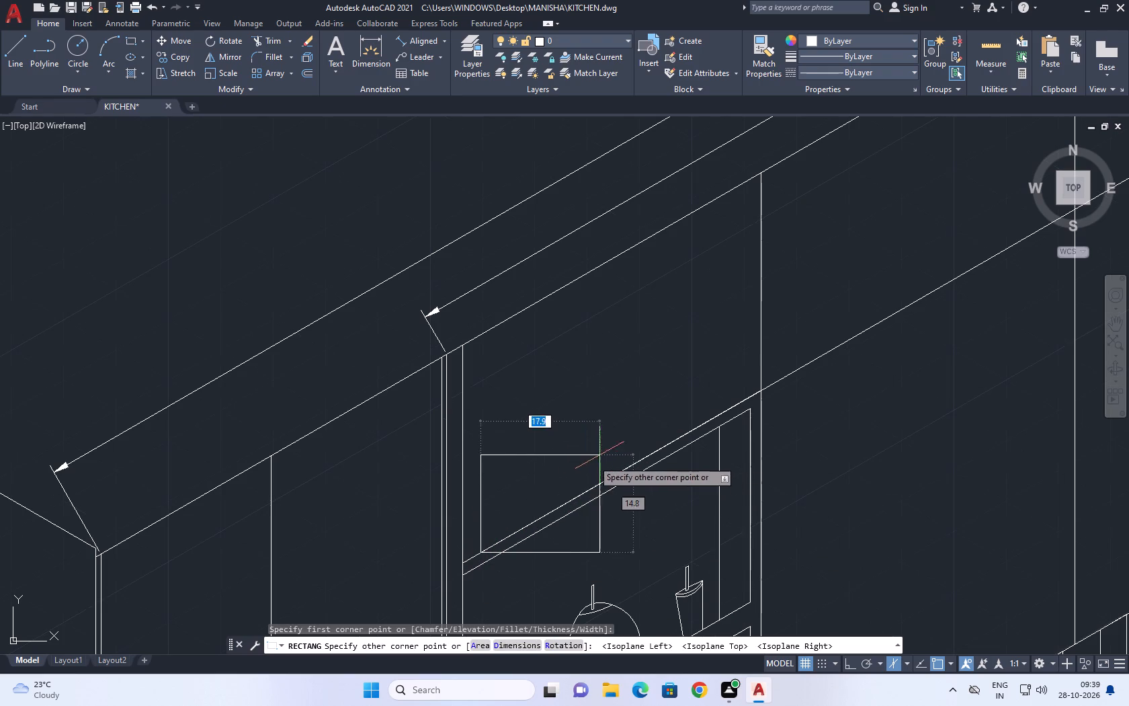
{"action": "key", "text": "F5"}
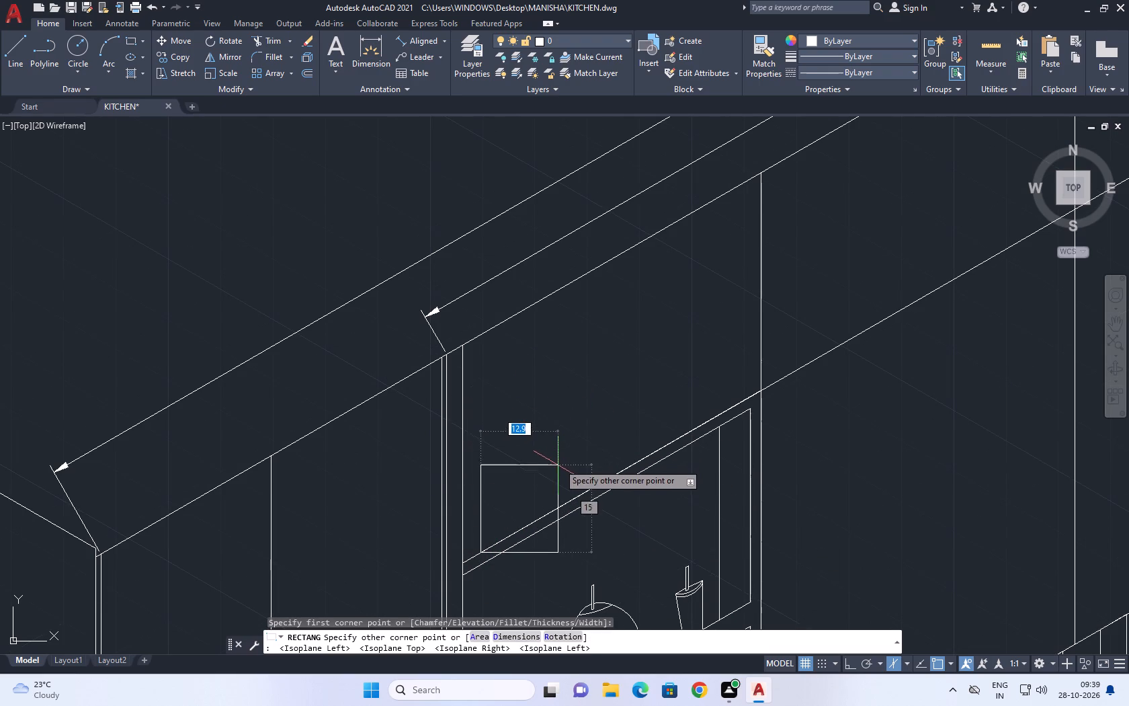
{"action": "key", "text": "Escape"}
Draw a thin three-sided isometric handle on the bottom edge of the cabinet above the niche, rising about 1.4 and running about 26.5 at 30°.
{"action": "type", "text": "L"}
{"action": "key", "text": "space"}
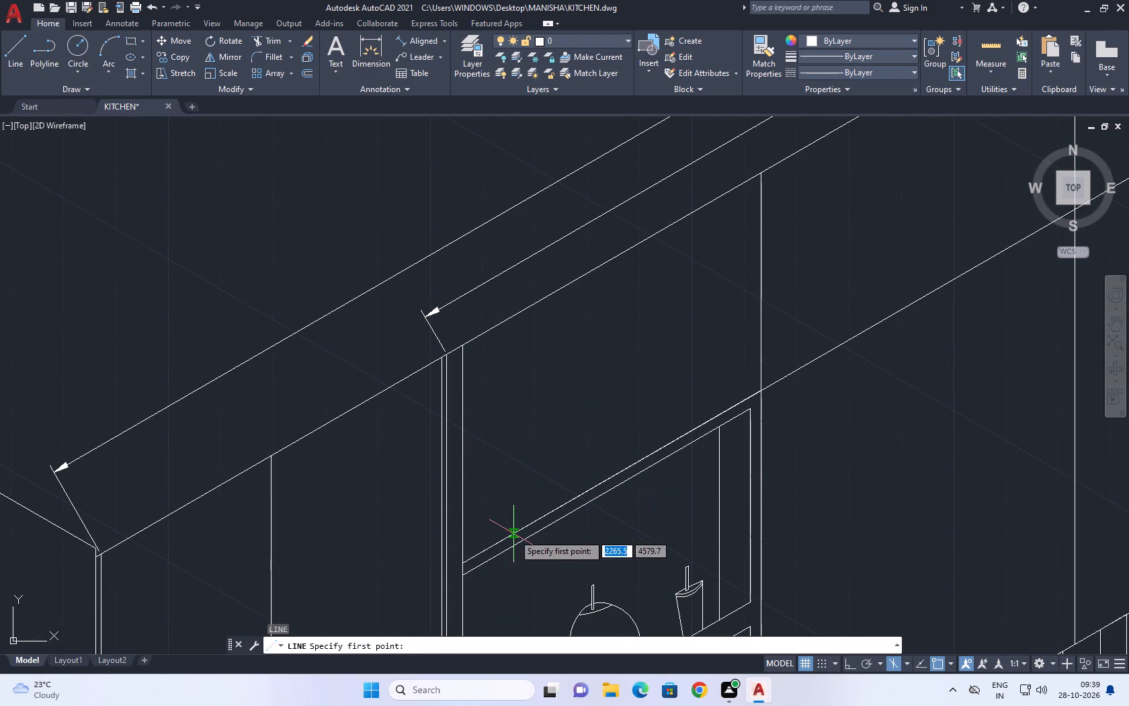
{"action": "left_click", "coordinate": [513, 535]}
{"action": "key", "text": "F8"}
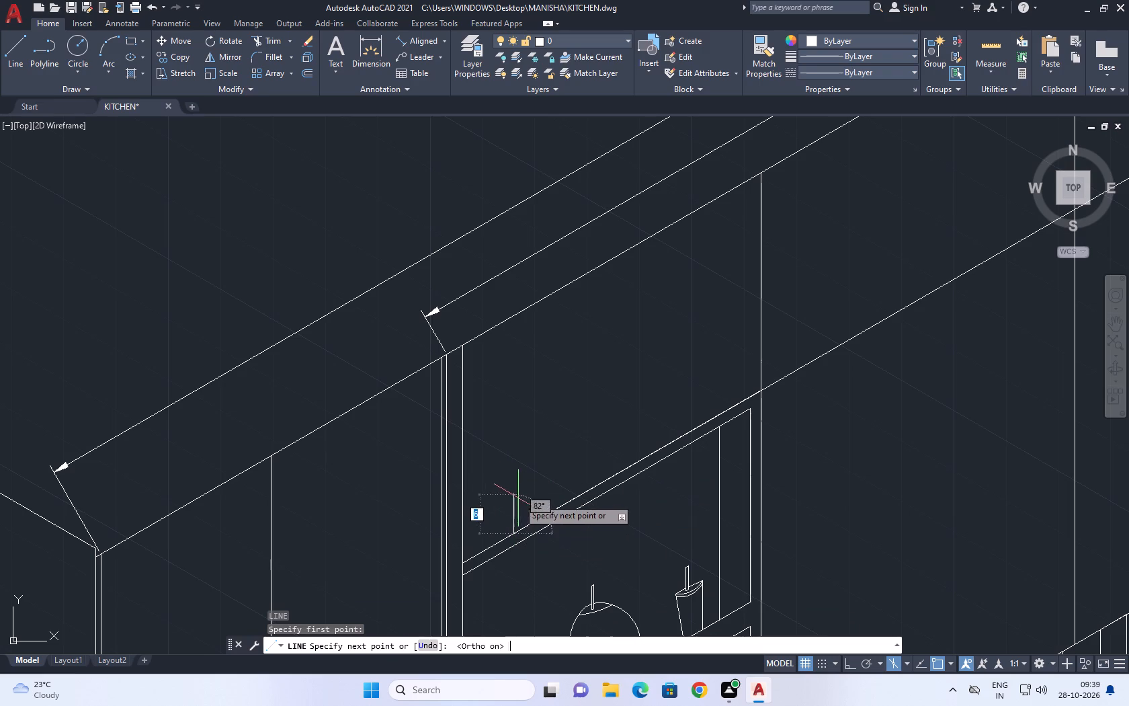
{"action": "scroll", "coordinate": [525, 514], "scroll_direction": "up", "scroll_amount": 2}
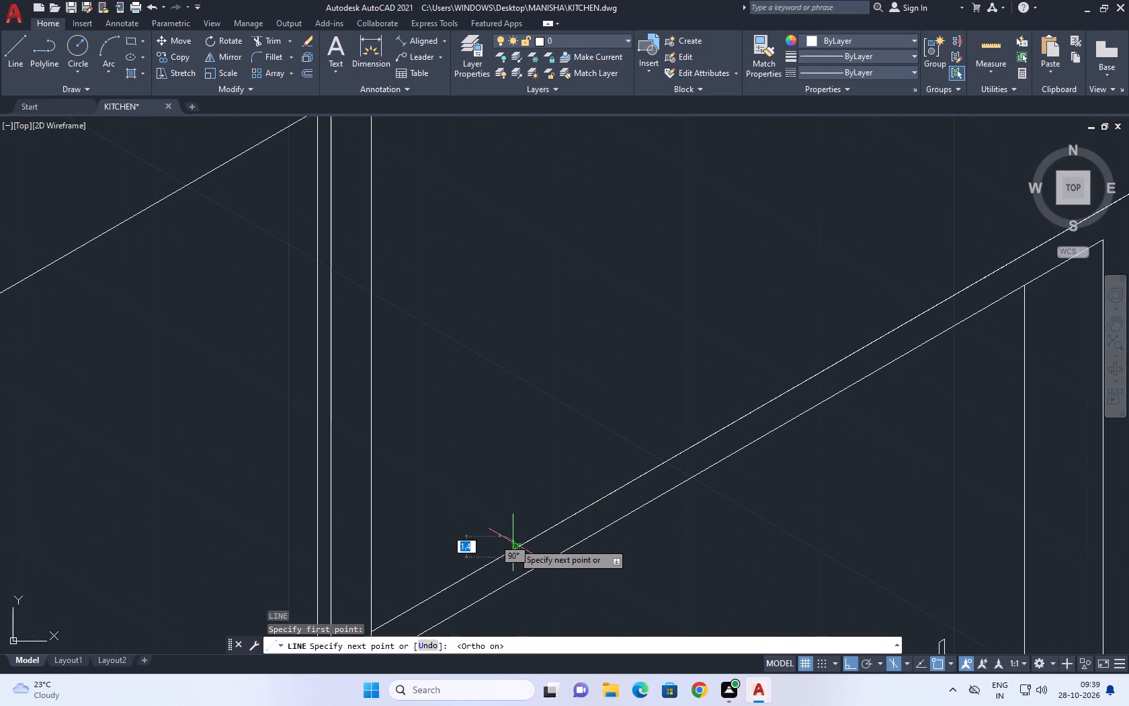
{"action": "left_click", "coordinate": [499, 537]}
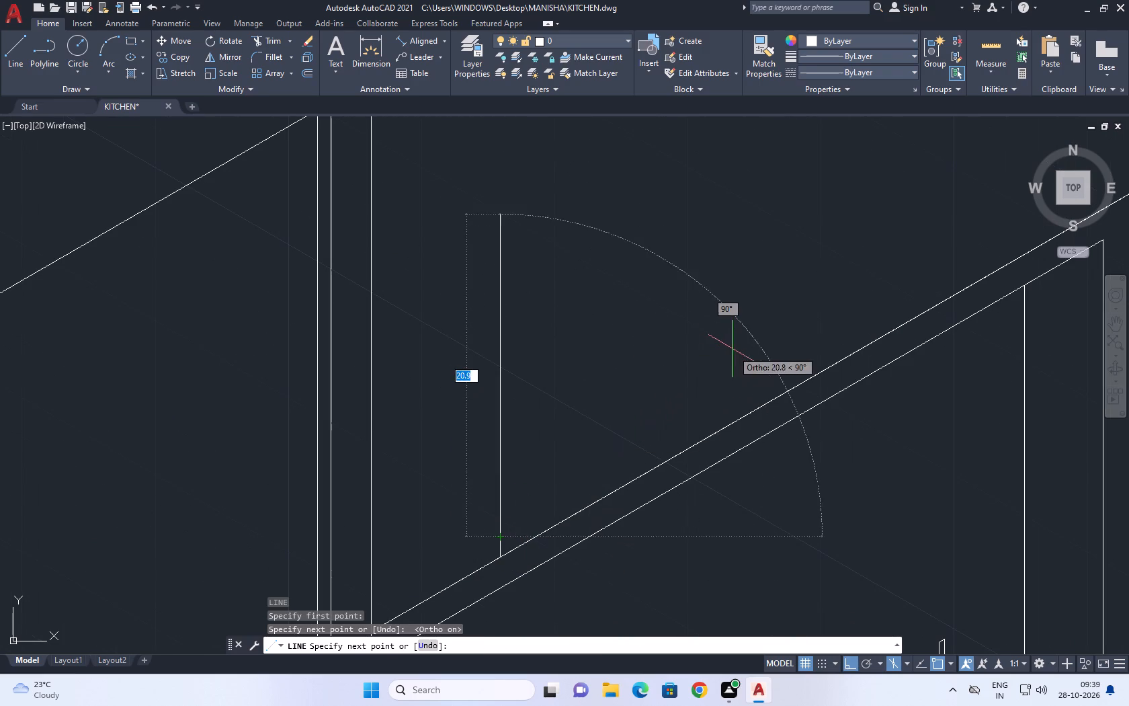
{"action": "key", "text": "F5"}
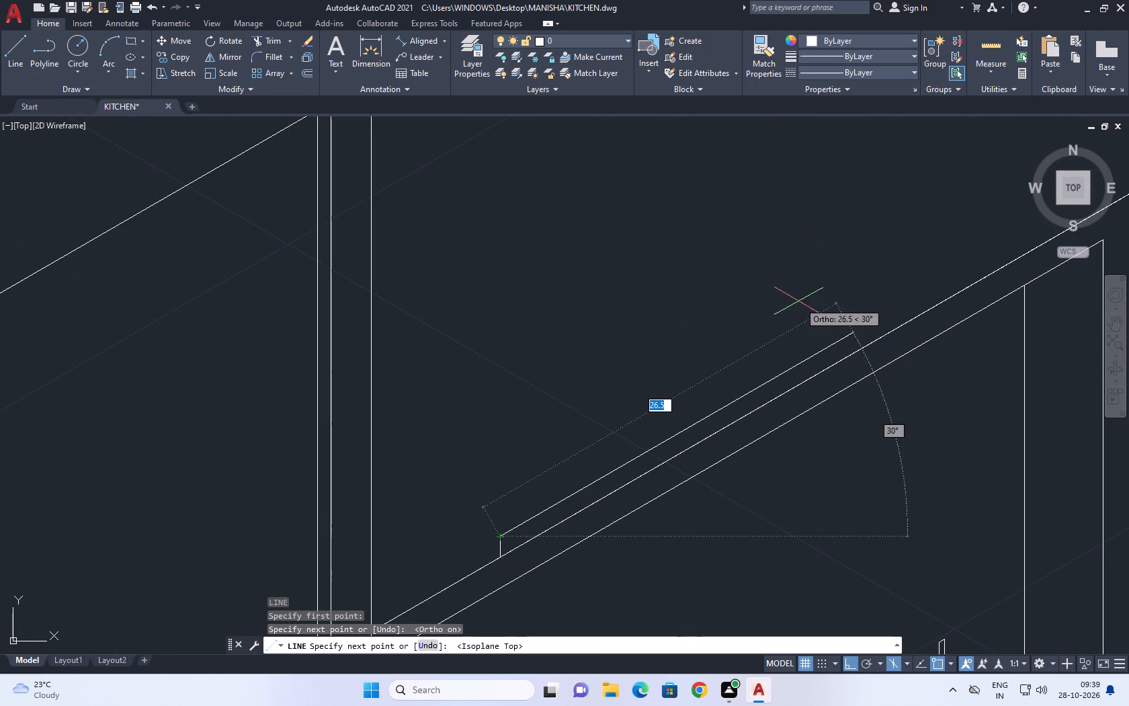
{"action": "scroll", "coordinate": [829, 335], "scroll_direction": "up", "scroll_amount": 1}
{"action": "left_click", "coordinate": [848, 339]}
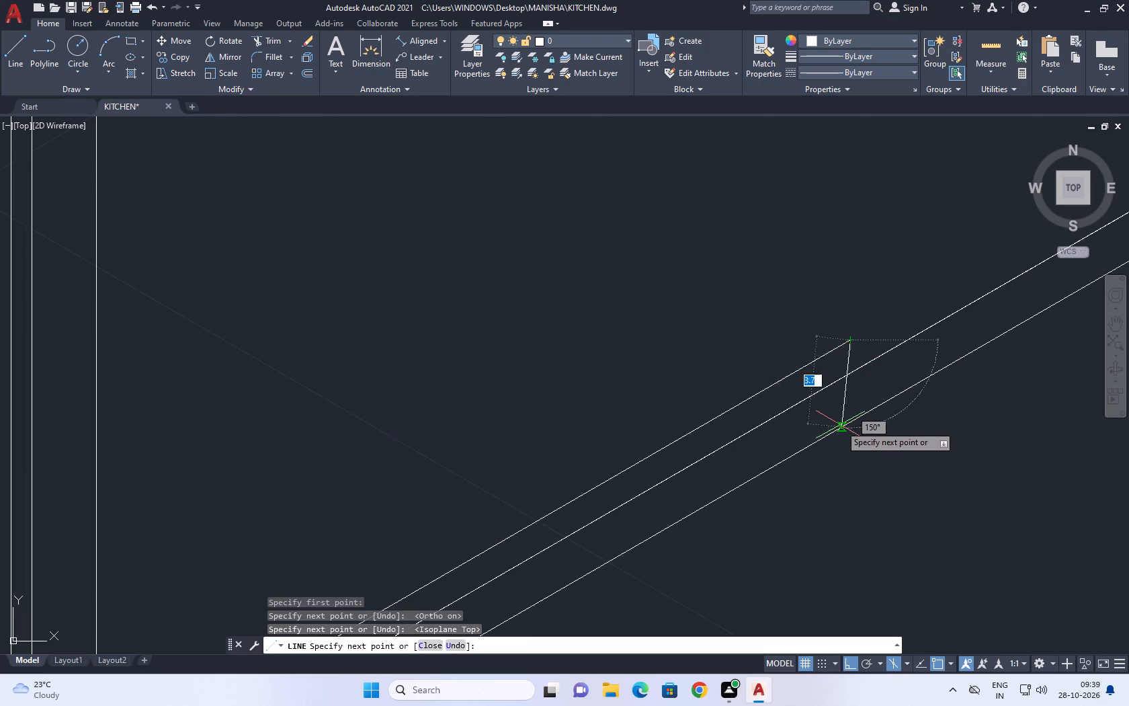
{"action": "key", "text": "F5"}
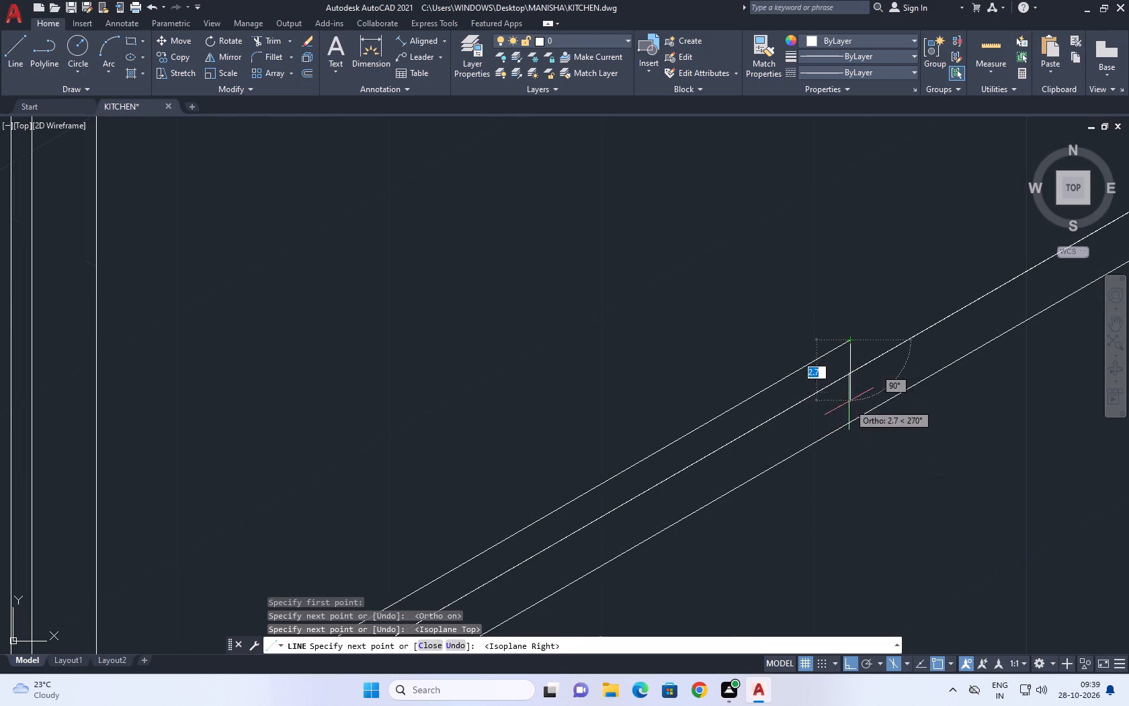
{"action": "scroll", "coordinate": [851, 383], "scroll_direction": "up", "scroll_amount": 1}
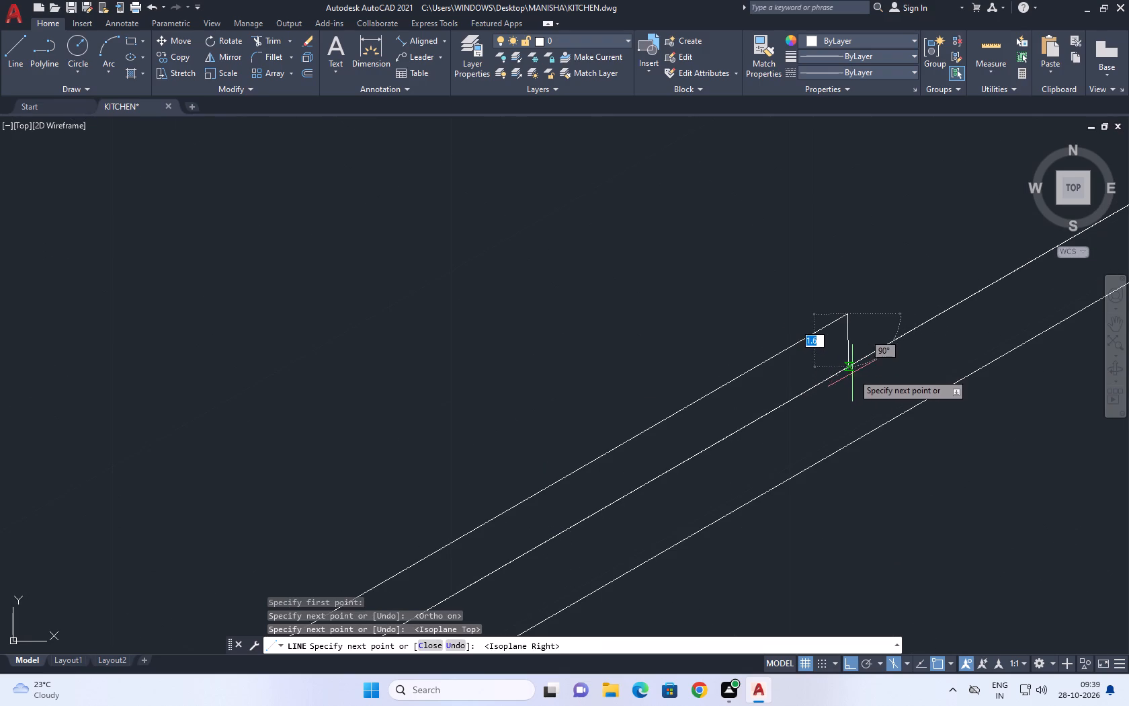
{"action": "left_click", "coordinate": [844, 401]}
{"action": "key", "text": "space"}
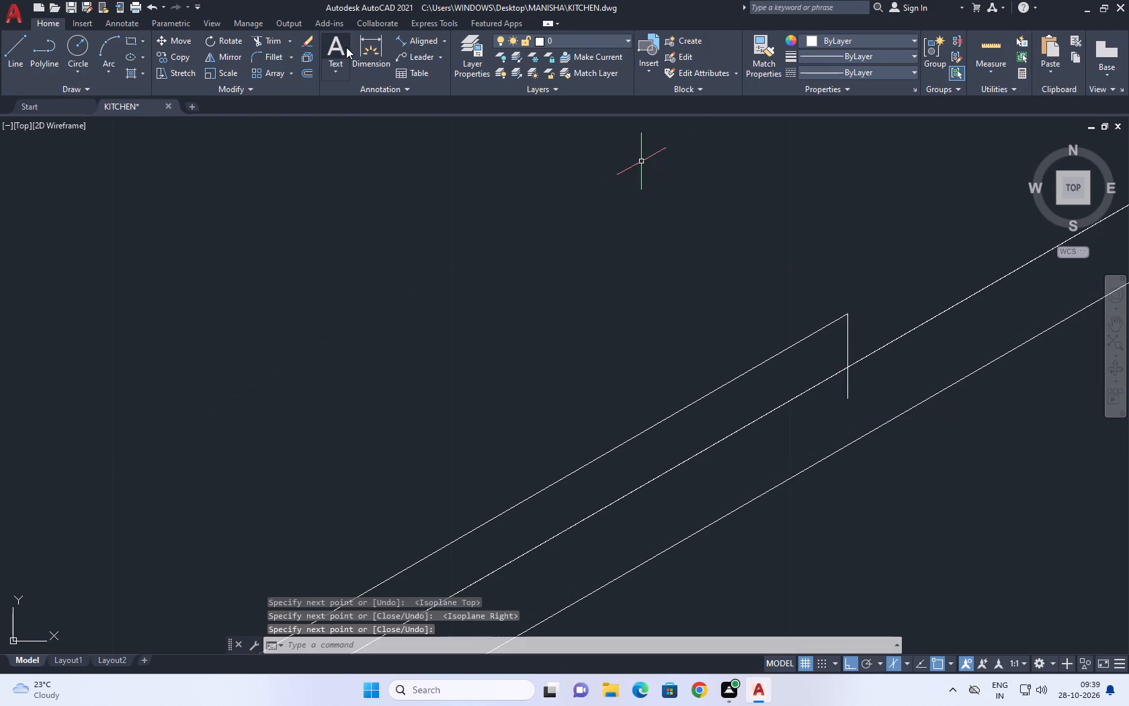
Trim the part of the handle's end line that overshoots below the cabinet's bottom edge.
{"action": "left_click", "coordinate": [276, 38]}
{"action": "left_click", "coordinate": [885, 360]}
{"action": "left_click", "coordinate": [819, 390]}
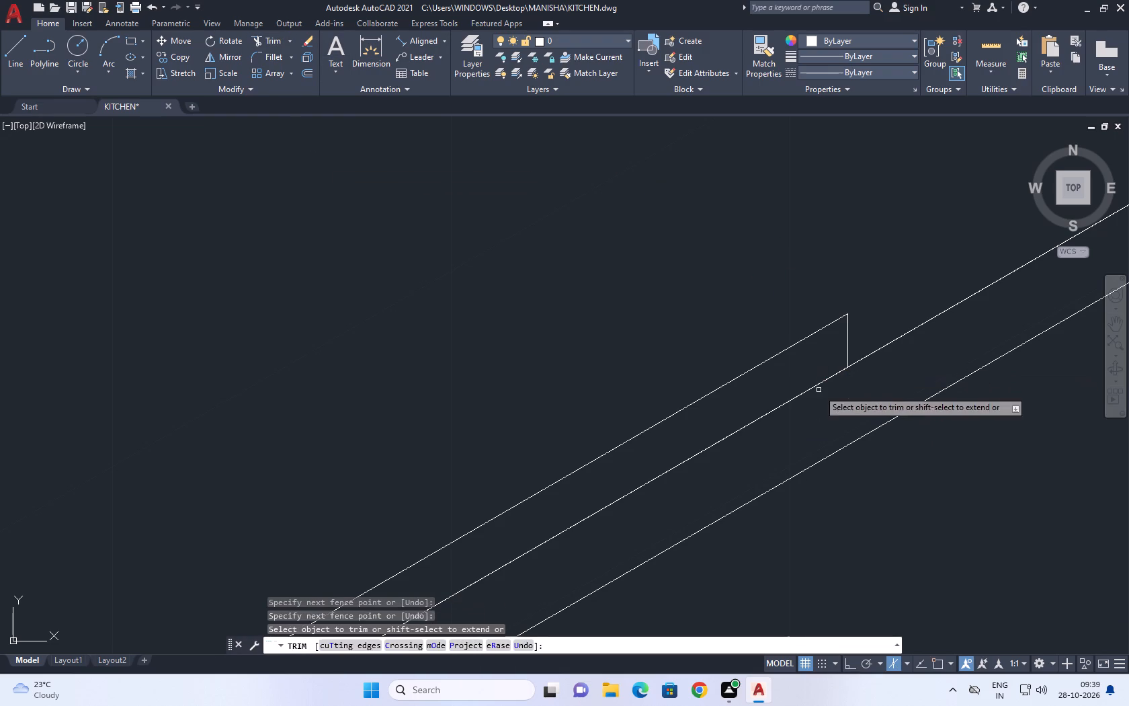
{"action": "right_click_drag", "start_coordinate": [833, 253], "coordinate": [825, 274]}
{"action": "left_click", "coordinate": [869, 304]}
Draw the lower part of a handle beneath the tall upper cabinets' bottom edge: a short vertical down, then about 27 at 30° past the cabinet divider.
{"action": "scroll", "coordinate": [782, 354], "scroll_direction": "down", "scroll_amount": 3}
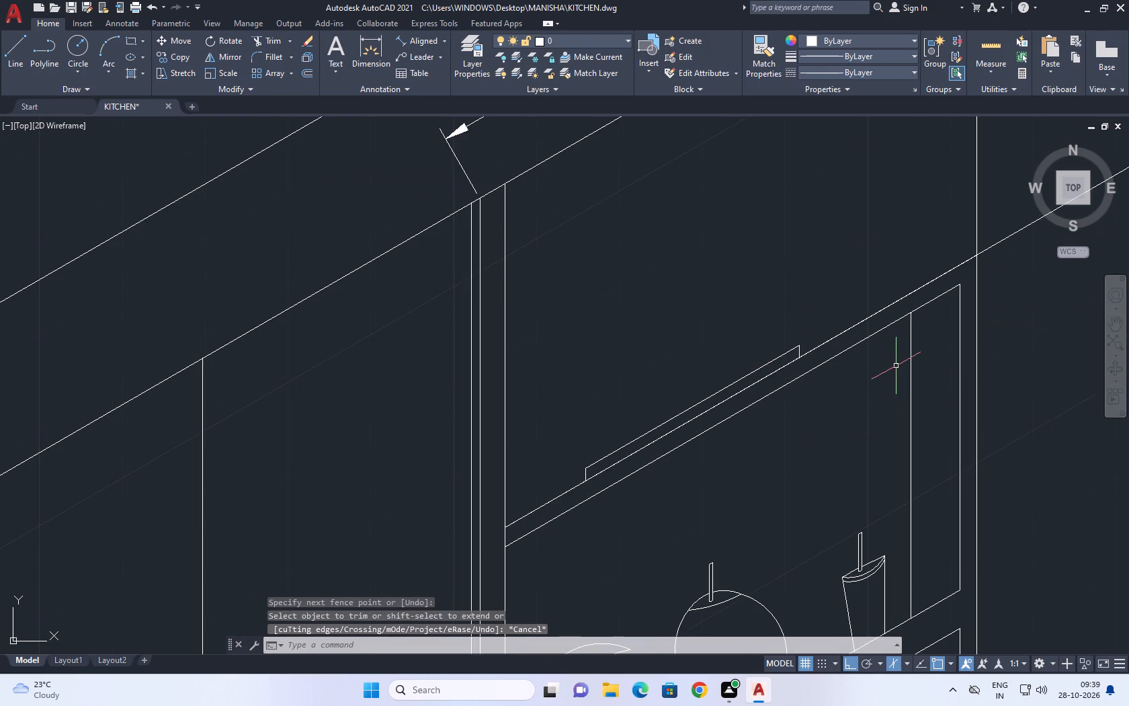
{"action": "middle_click_drag", "start_coordinate": [896, 366], "coordinate": [825, 376]}
{"action": "middle_click", "coordinate": [825, 376]}
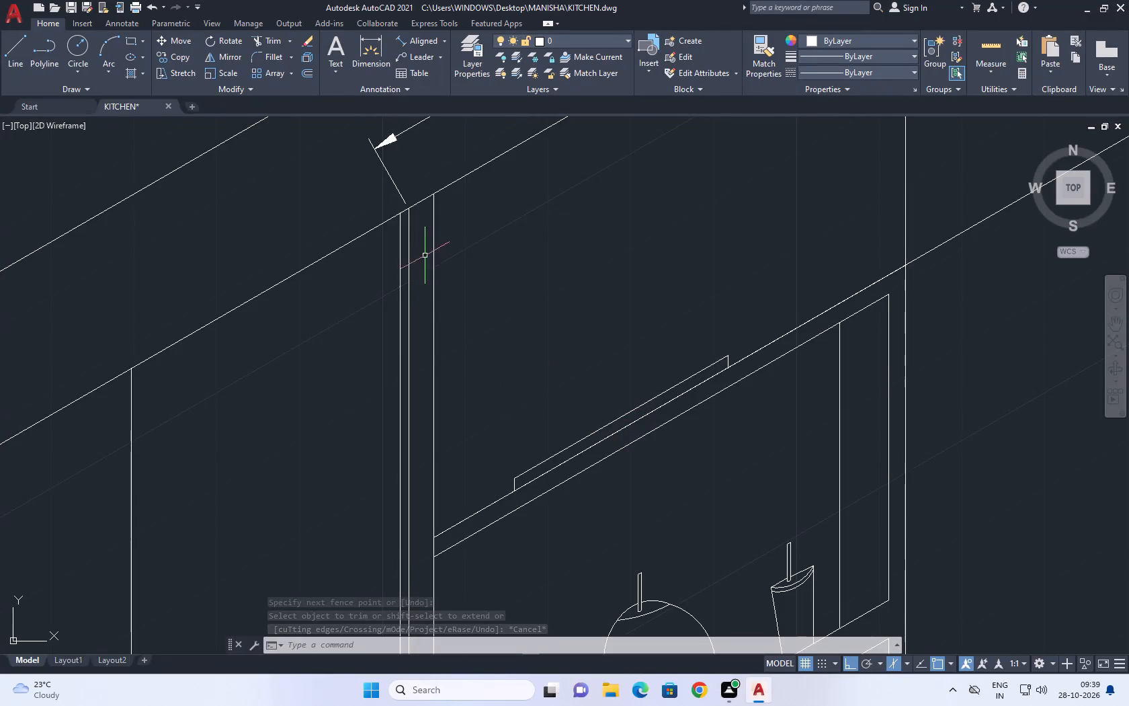
{"action": "scroll", "coordinate": [616, 391], "scroll_direction": "down", "scroll_amount": 3}
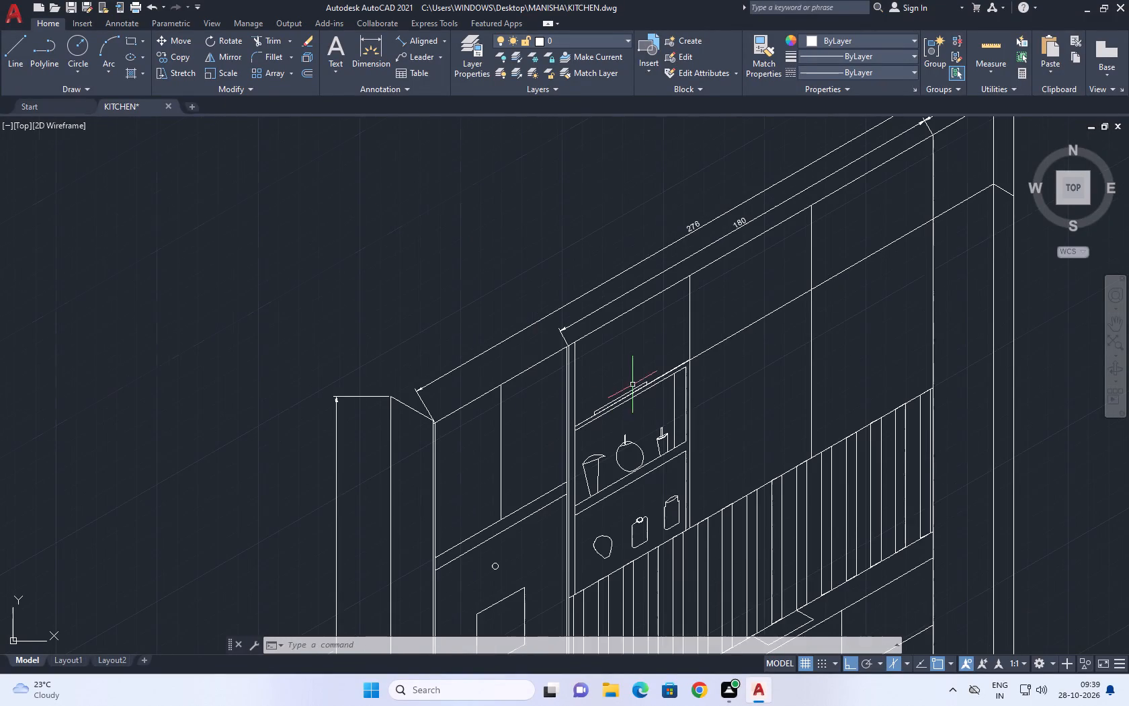
{"action": "scroll", "coordinate": [1008, 309], "scroll_direction": "down", "scroll_amount": 1}
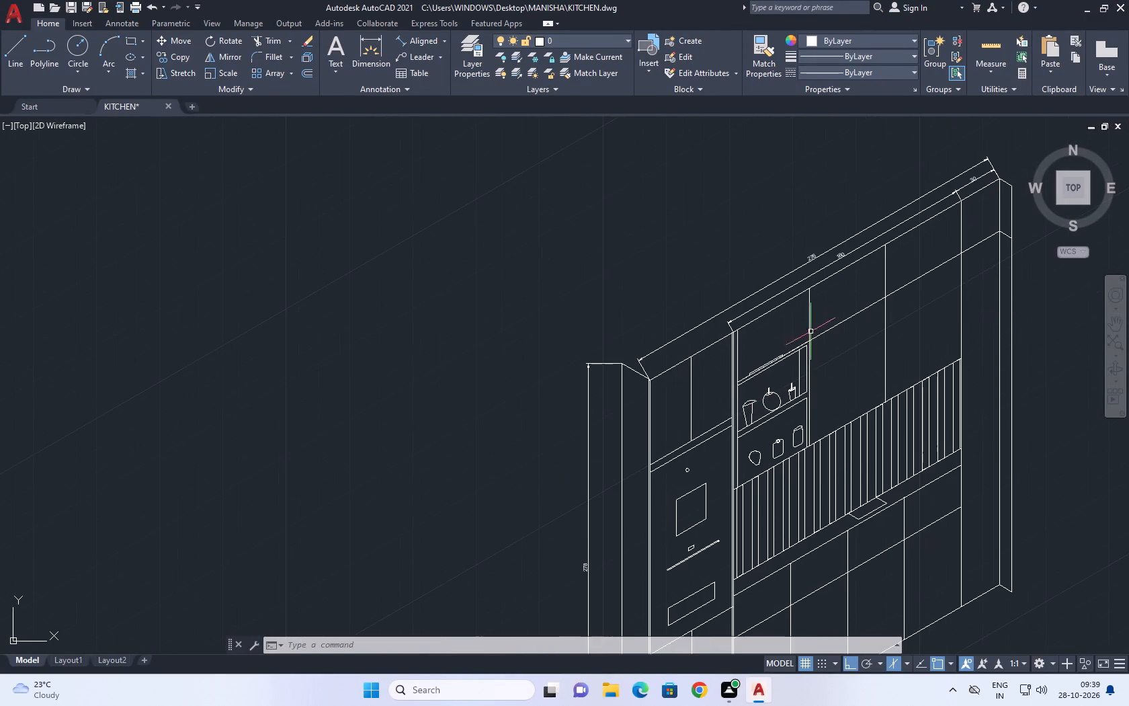
{"action": "middle_click_drag", "start_coordinate": [843, 303], "coordinate": [668, 294]}
{"action": "middle_click_drag", "start_coordinate": [650, 289], "coordinate": [628, 283]}
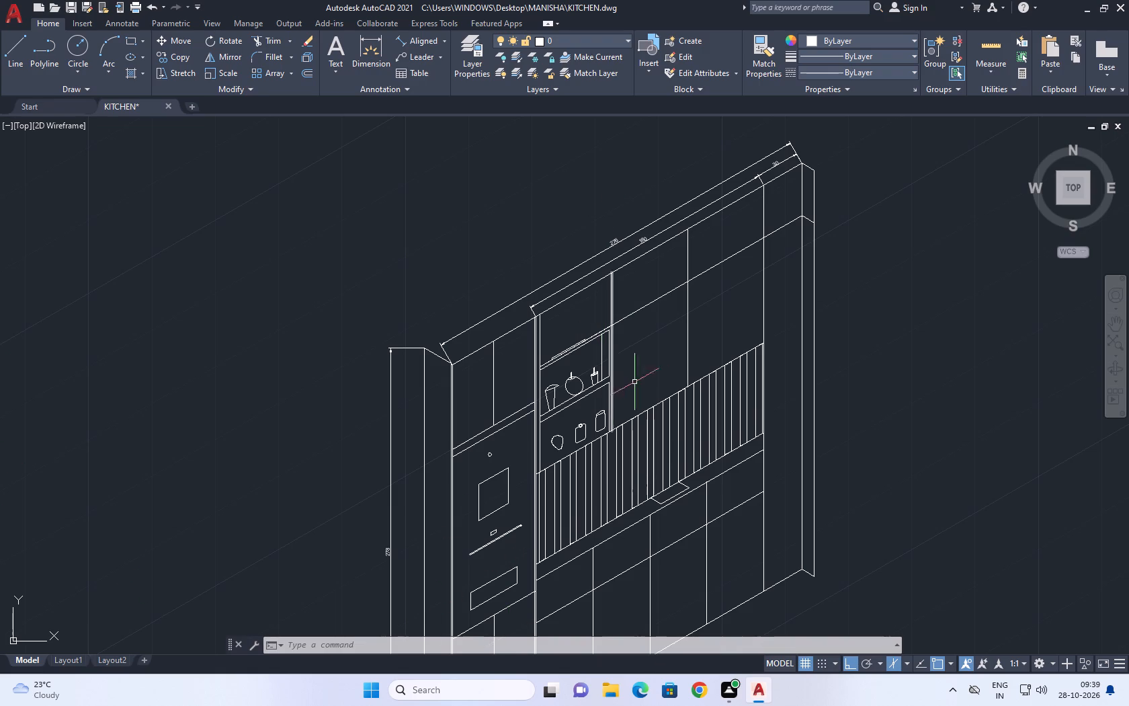
{"action": "middle_click_drag", "start_coordinate": [694, 422], "coordinate": [521, 482]}
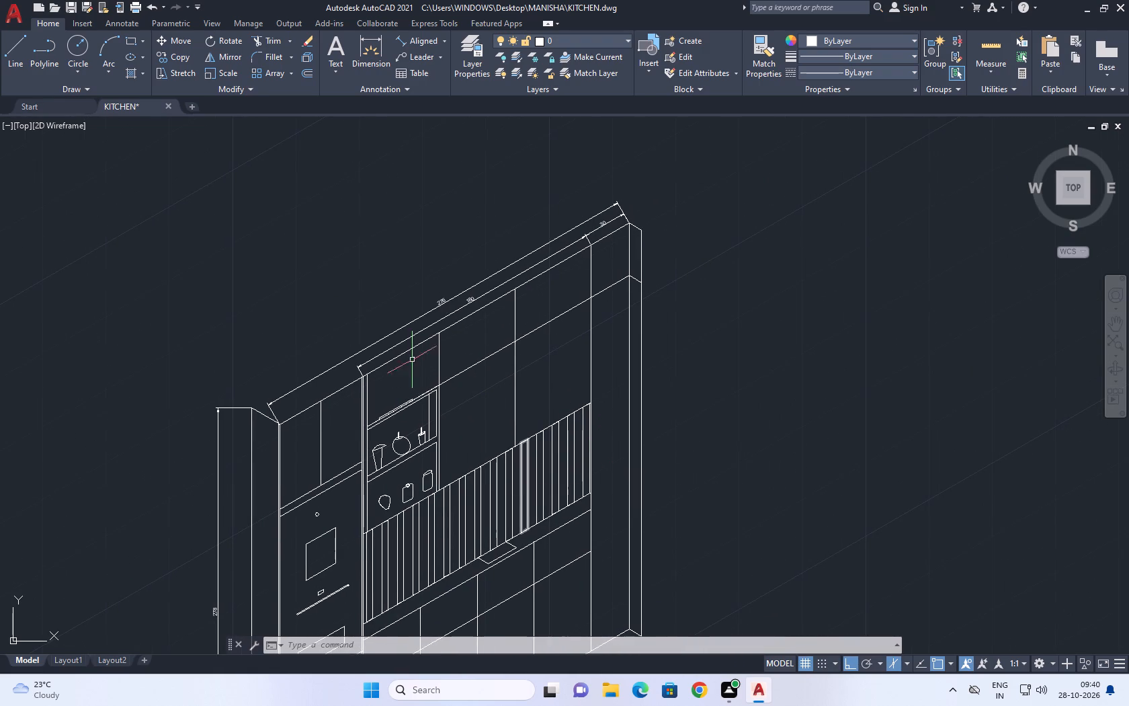
{"action": "left_click", "coordinate": [7, 50]}
{"action": "scroll", "coordinate": [494, 454], "scroll_direction": "up", "scroll_amount": 2}
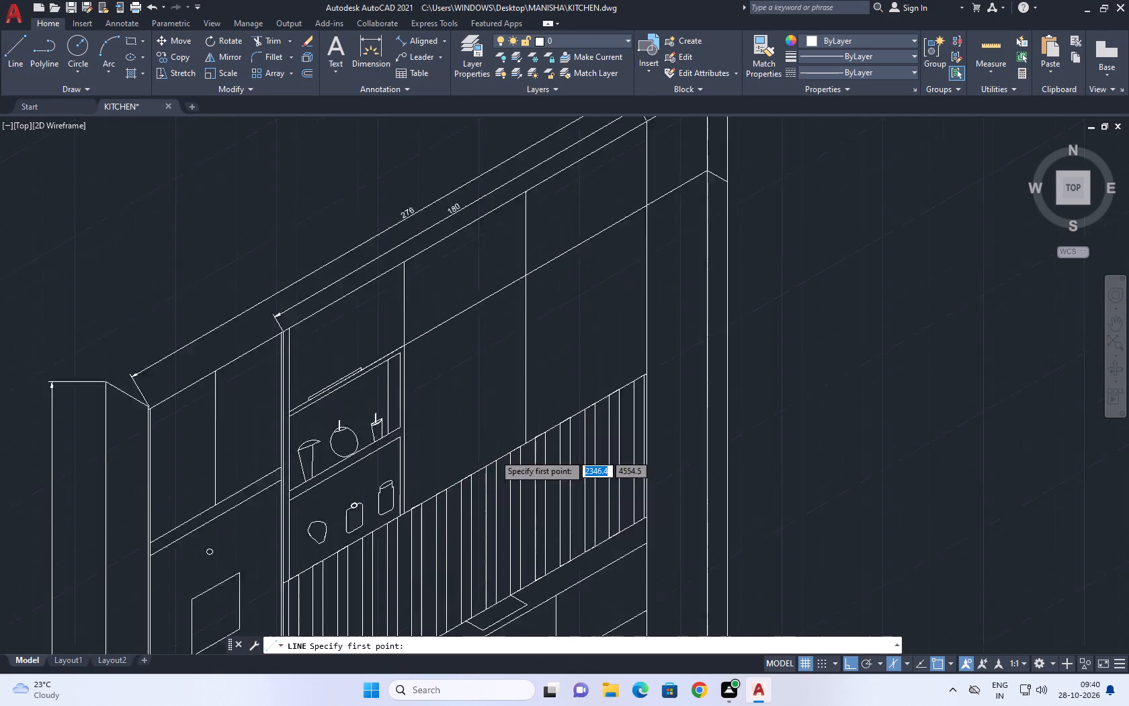
{"action": "scroll", "coordinate": [494, 454], "scroll_direction": "up", "scroll_amount": 1}
{"action": "left_click", "coordinate": [453, 498]}
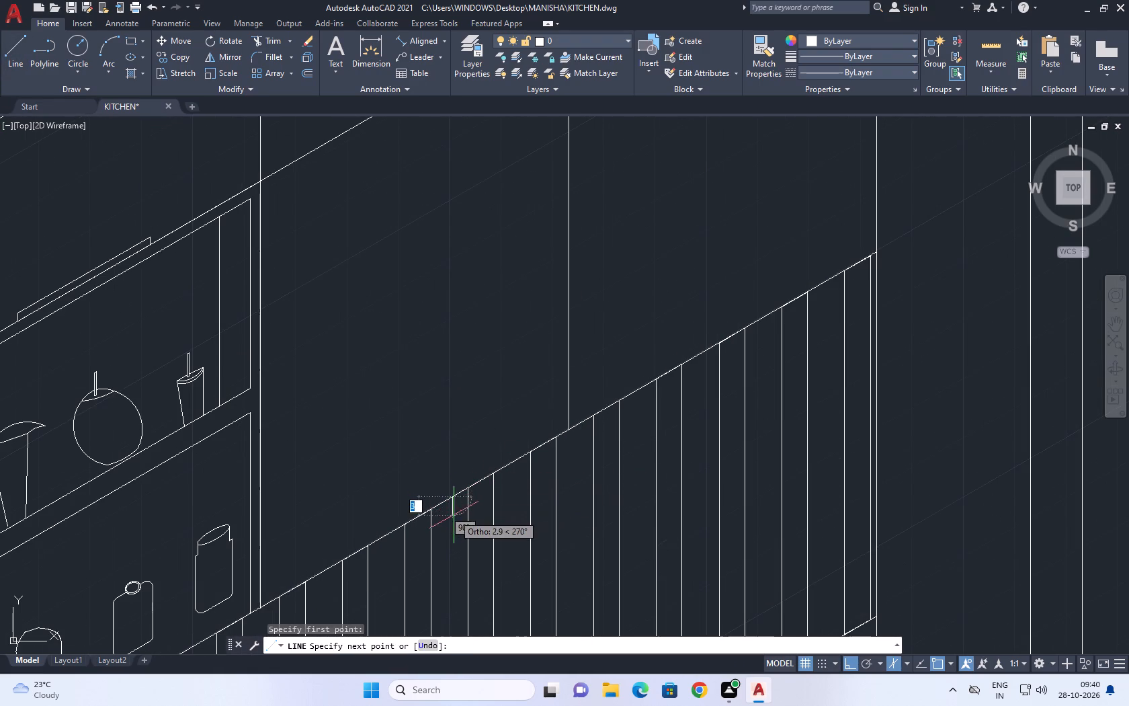
{"action": "scroll", "coordinate": [454, 515], "scroll_direction": "up", "scroll_amount": 2}
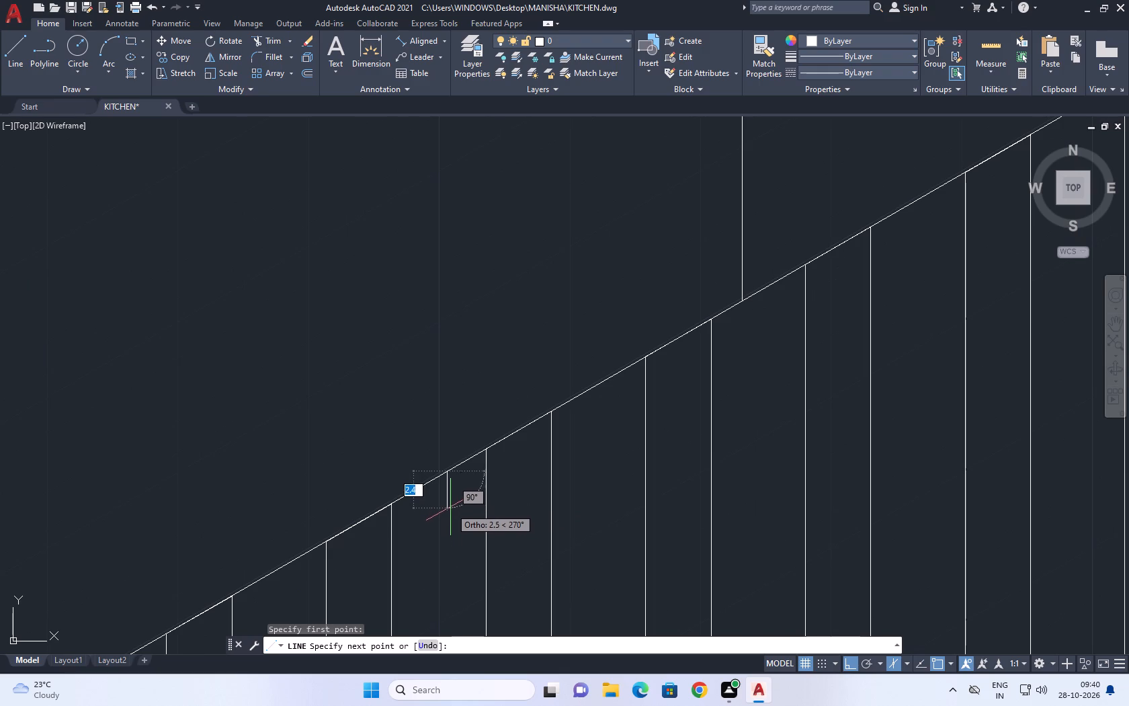
{"action": "left_click", "coordinate": [451, 498]}
{"action": "middle_click_drag", "start_coordinate": [608, 397], "coordinate": [474, 464]}
{"action": "scroll", "coordinate": [564, 455], "scroll_direction": "down", "scroll_amount": 1}
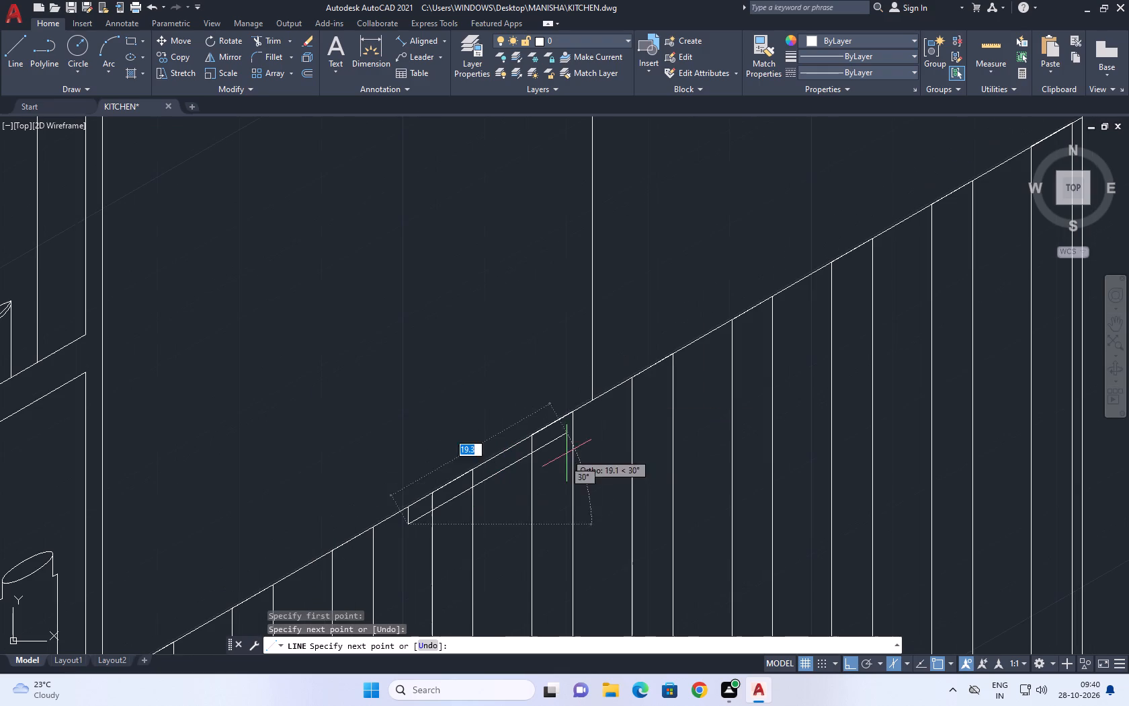
{"action": "middle_click_drag", "start_coordinate": [597, 428], "coordinate": [579, 433]}
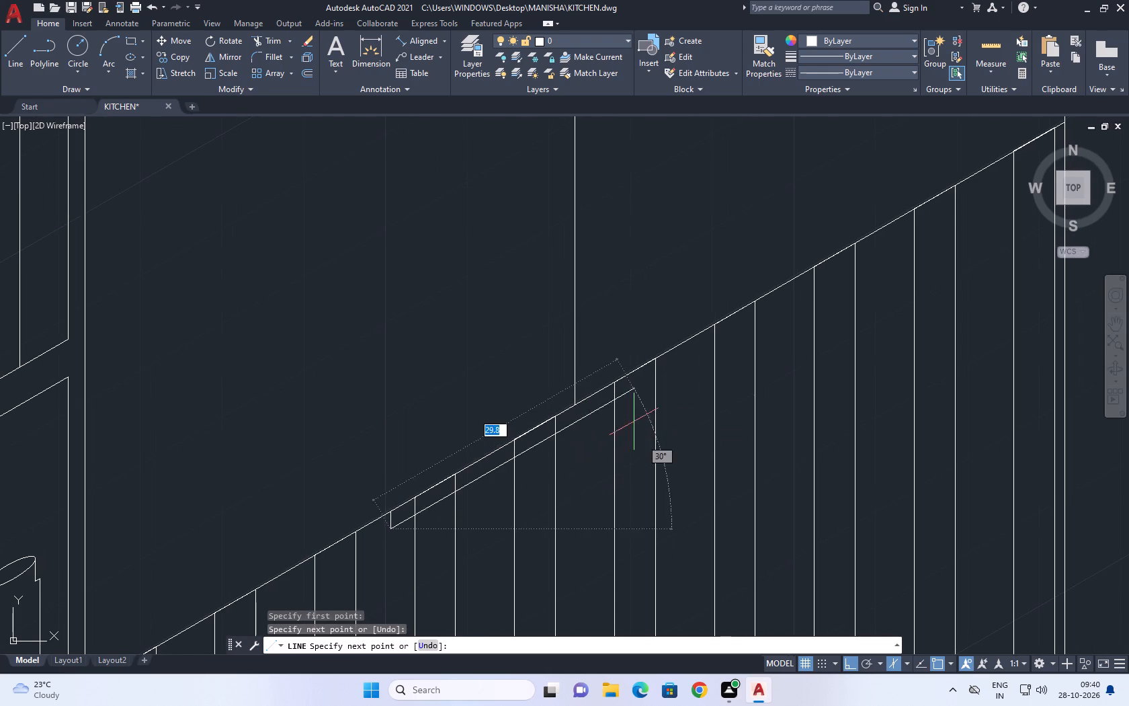
{"action": "middle_click_drag", "start_coordinate": [634, 422], "coordinate": [582, 440]}
{"action": "middle_click_drag", "start_coordinate": [692, 371], "coordinate": [645, 442]}
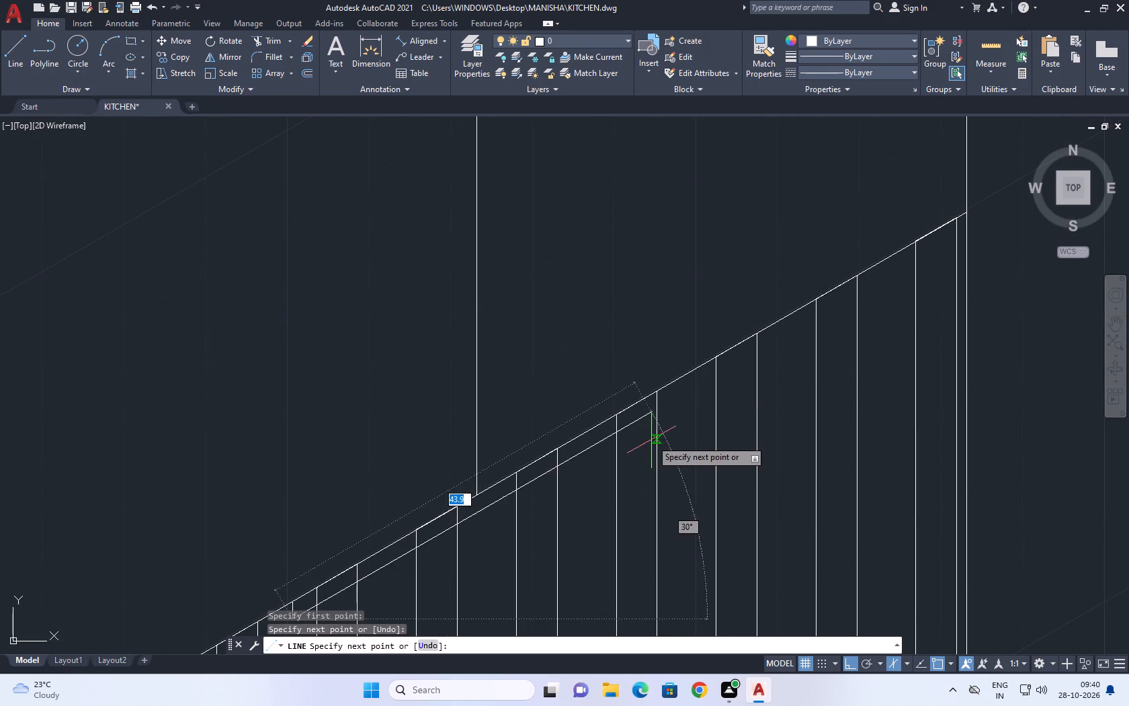
{"action": "scroll", "coordinate": [654, 423], "scroll_direction": "down", "scroll_amount": 4}
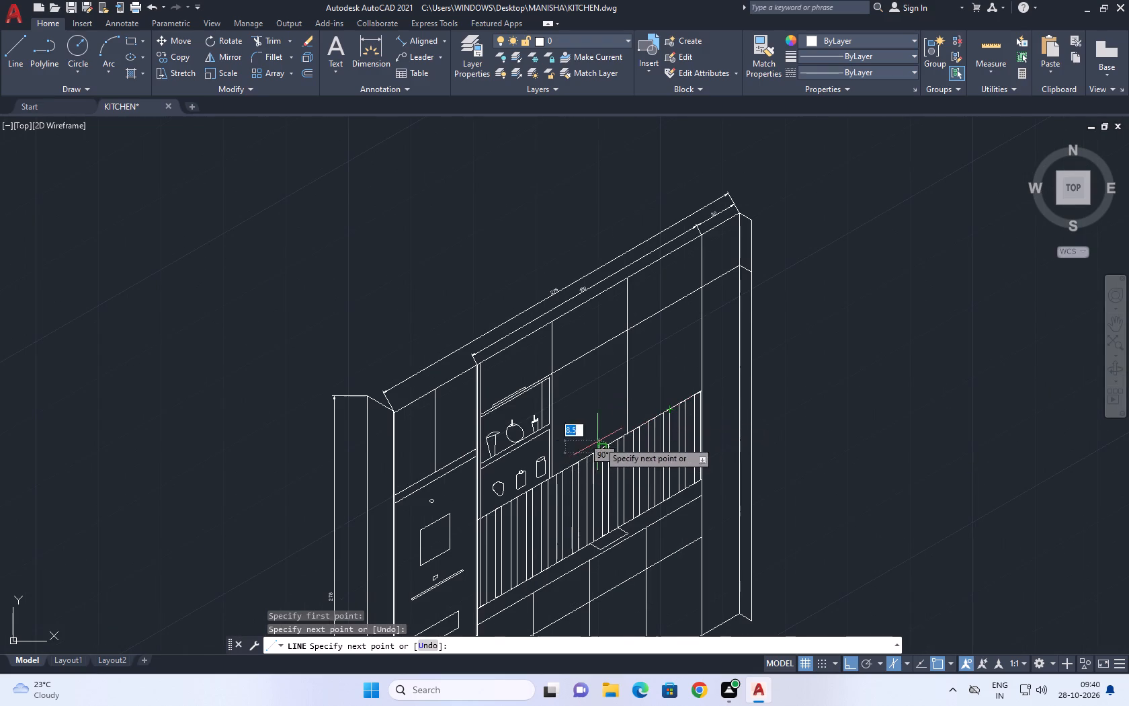
{"action": "scroll", "coordinate": [604, 438], "scroll_direction": "up", "scroll_amount": 2}
{"action": "scroll", "coordinate": [659, 431], "scroll_direction": "up", "scroll_amount": 2}
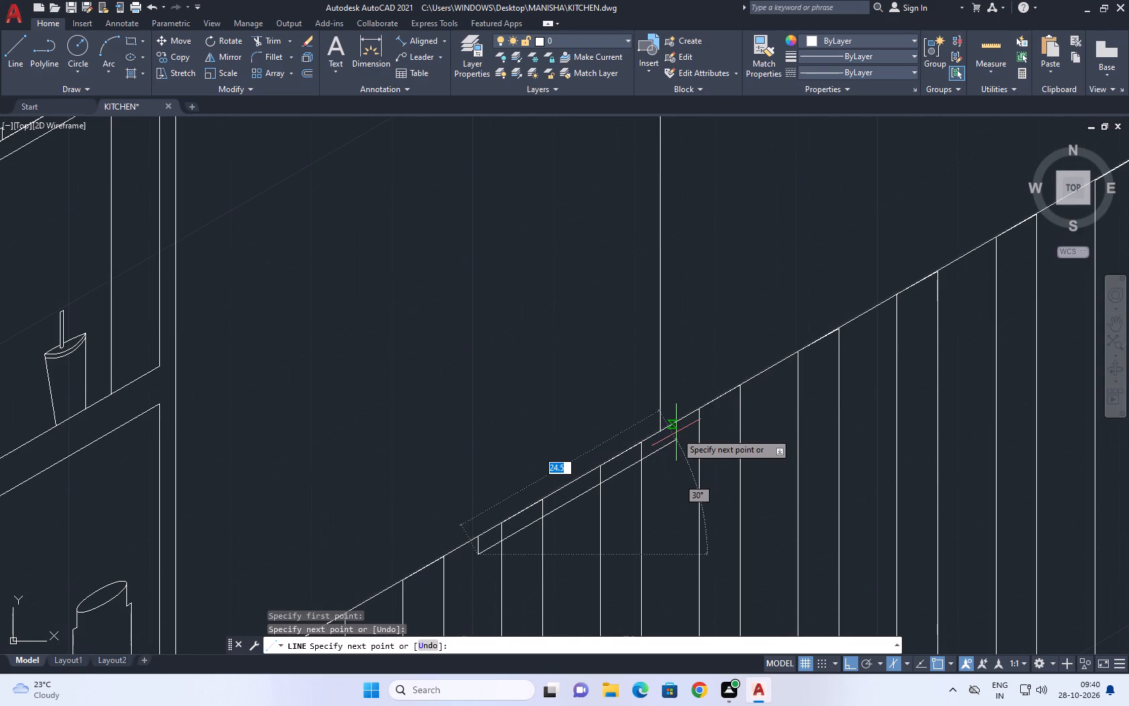
{"action": "scroll", "coordinate": [676, 432], "scroll_direction": "down", "scroll_amount": 2}
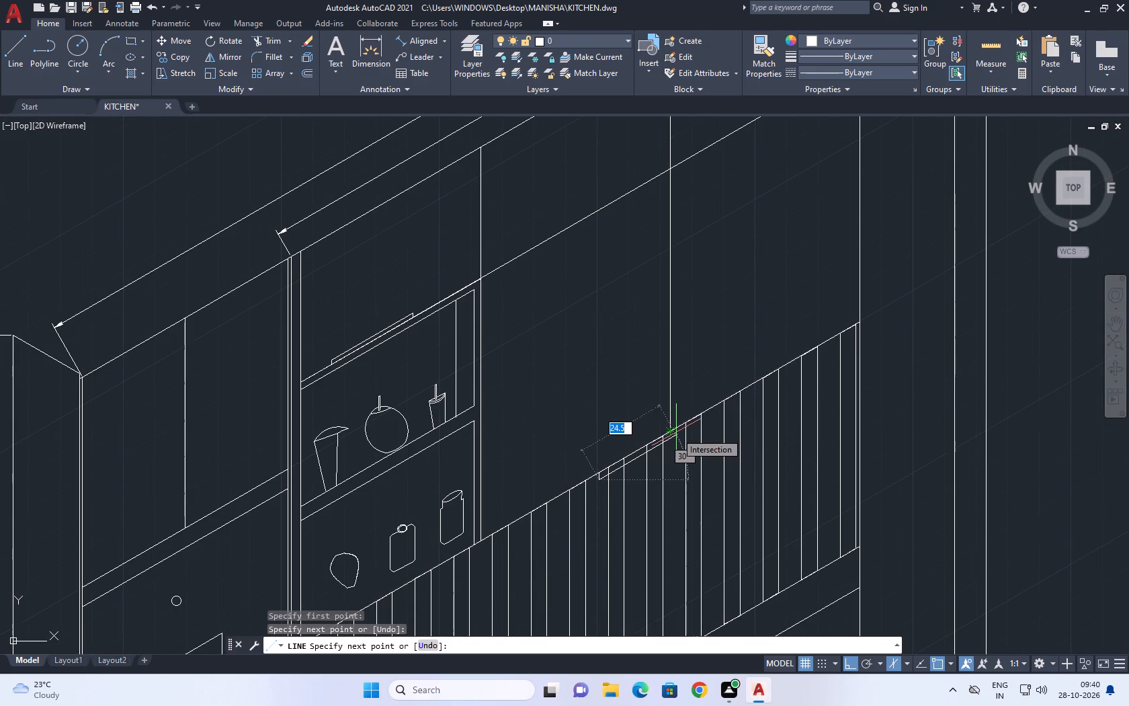
{"action": "scroll", "coordinate": [676, 432], "scroll_direction": "up", "scroll_amount": 2}
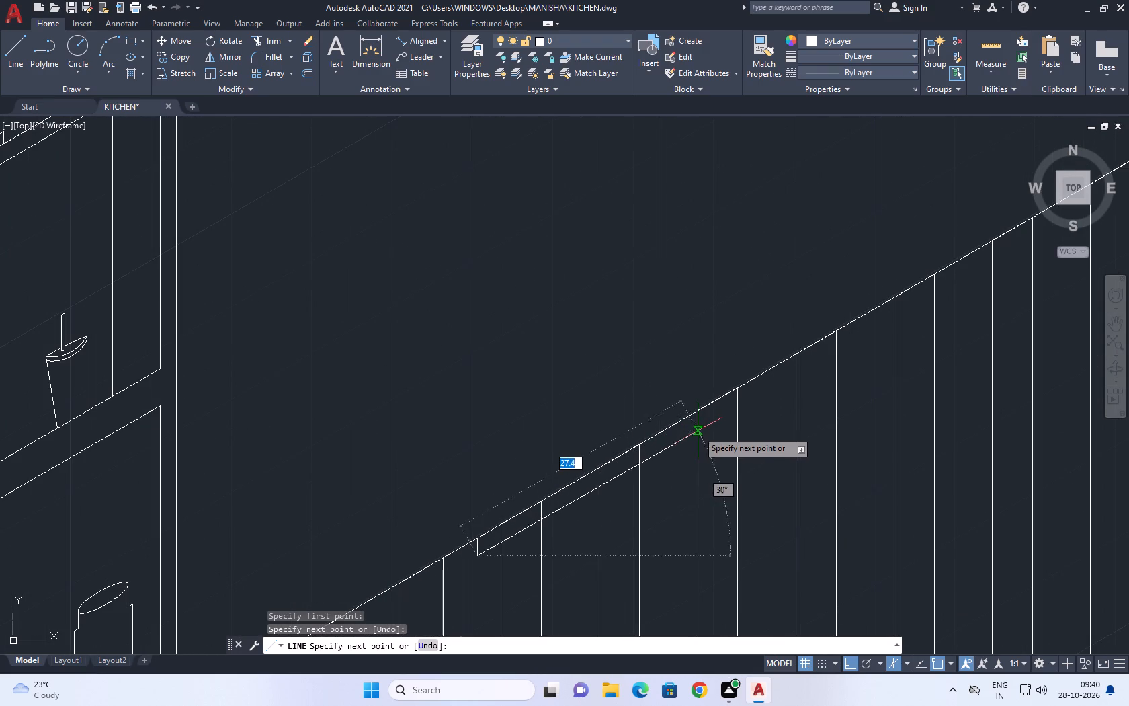
{"action": "left_click", "coordinate": [700, 427]}
Continue the handle outline about 3.5 upward, about 18.6 back at 210° above the cabinets' edge, and vertically down past the lower line.
{"action": "scroll", "coordinate": [702, 421], "scroll_direction": "up", "scroll_amount": 1}
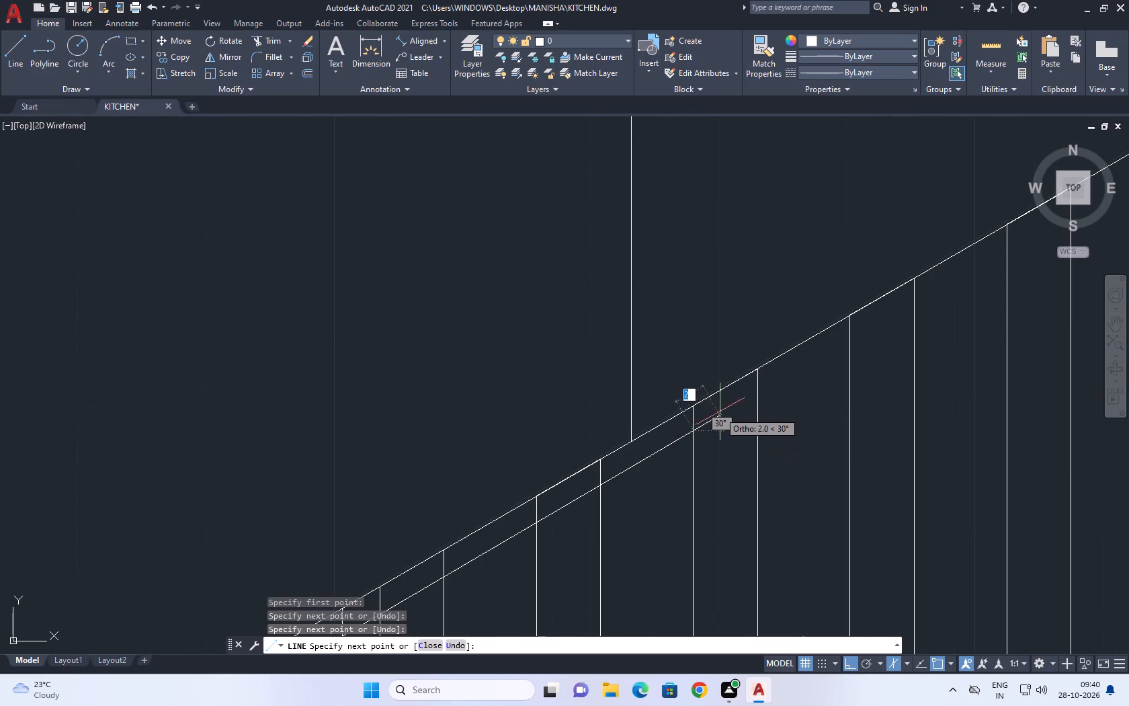
{"action": "left_click", "coordinate": [689, 382]}
{"action": "scroll", "coordinate": [560, 444], "scroll_direction": "down", "scroll_amount": 1}
{"action": "middle_click_drag", "start_coordinate": [559, 449], "coordinate": [702, 290]}
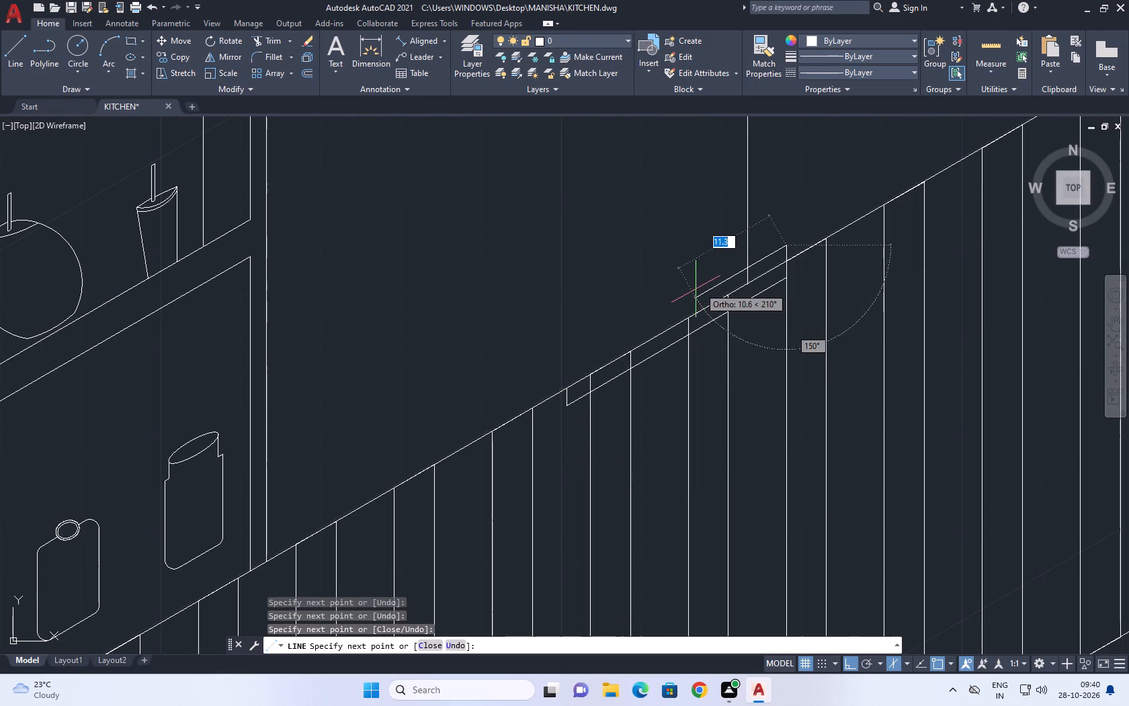
{"action": "scroll", "coordinate": [649, 295], "scroll_direction": "up", "scroll_amount": 1}
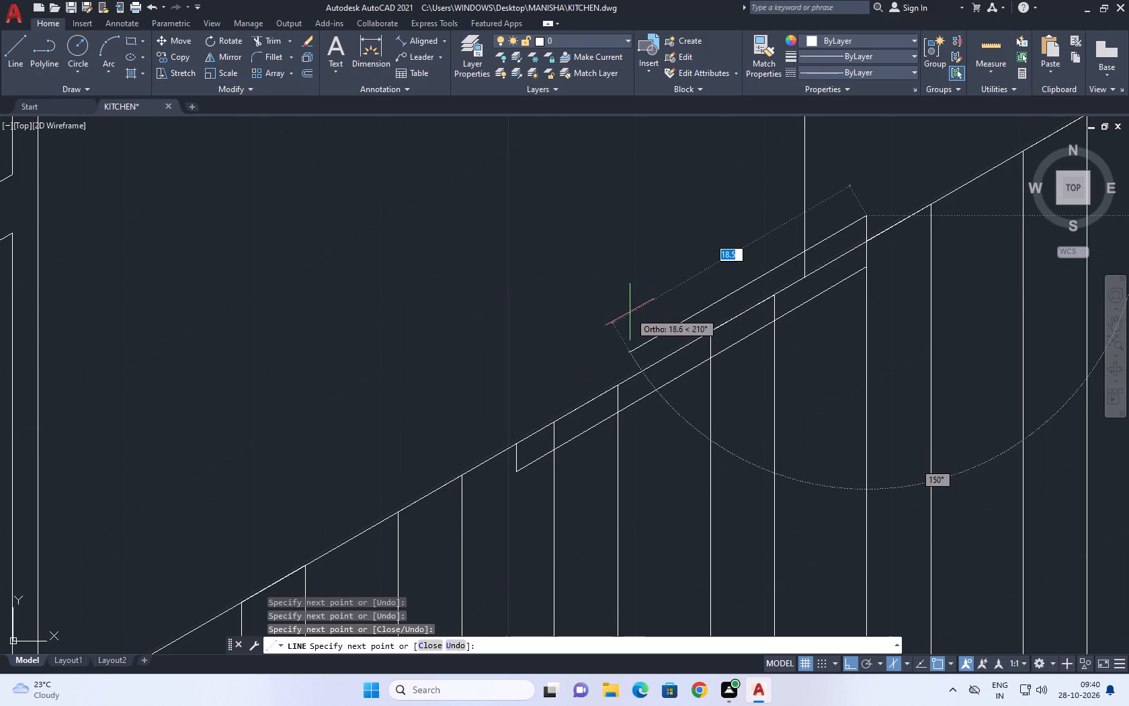
{"action": "left_click", "coordinate": [630, 331]}
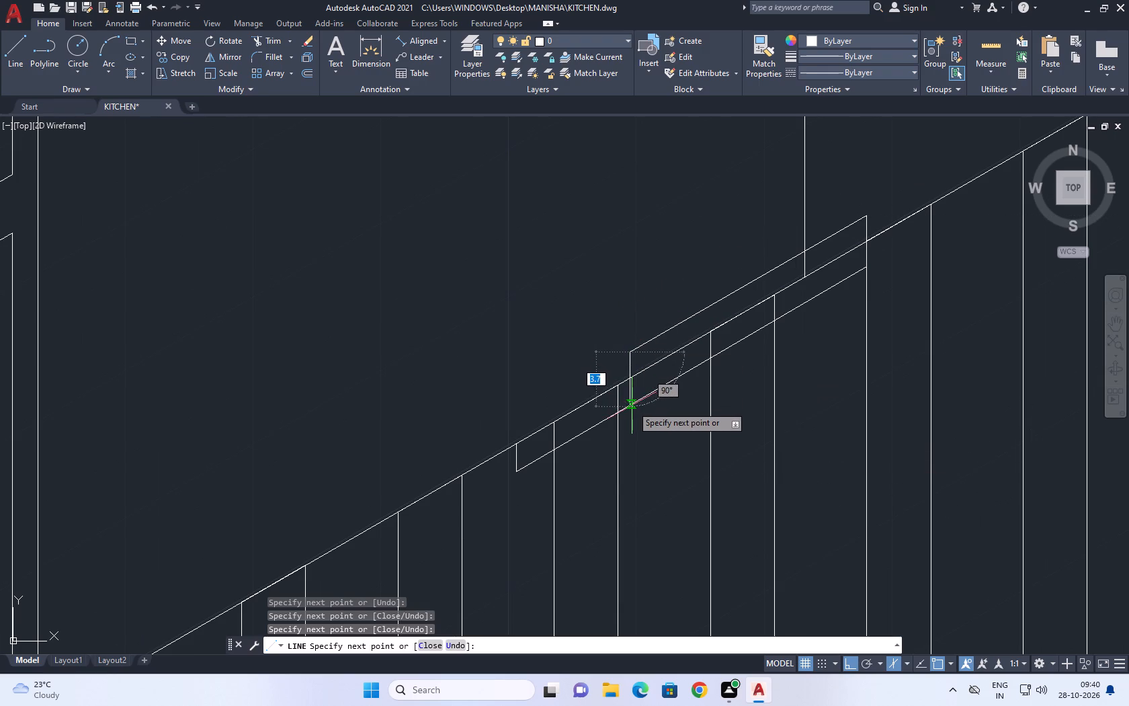
{"action": "left_click", "coordinate": [636, 481]}
{"action": "right_click", "coordinate": [684, 440]}
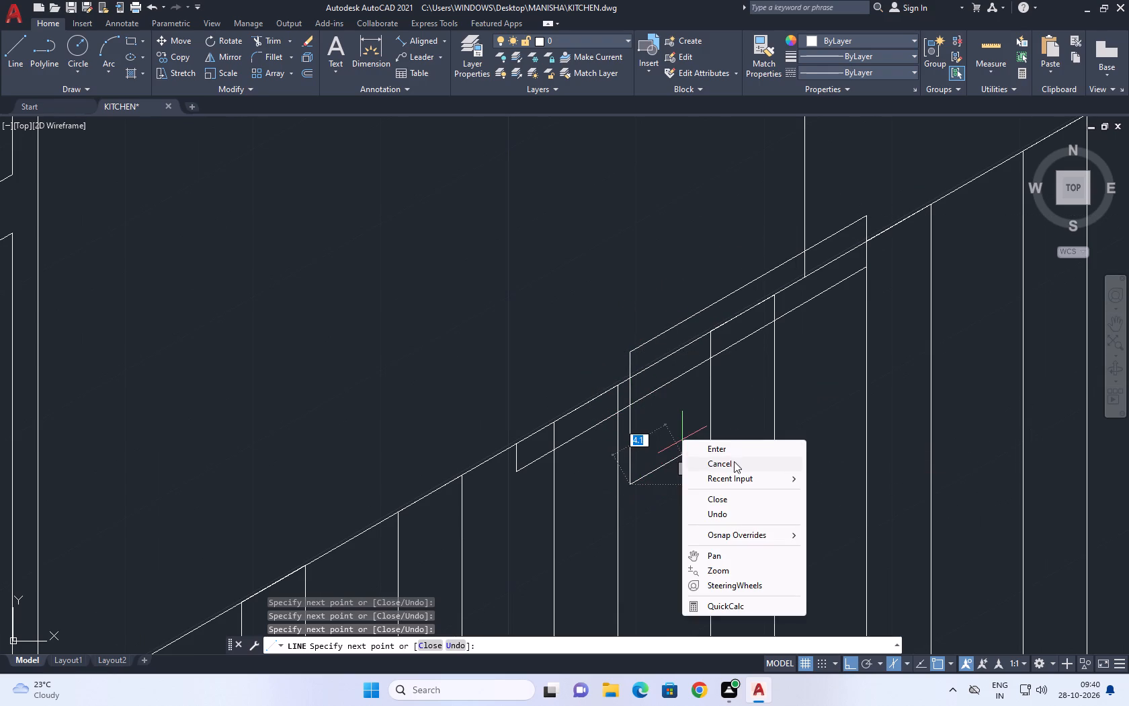
{"action": "left_click", "coordinate": [734, 461]}
Trim the upper handle part's vertical end line back to the cabinets' bottom edge.
{"action": "left_click", "coordinate": [271, 40]}
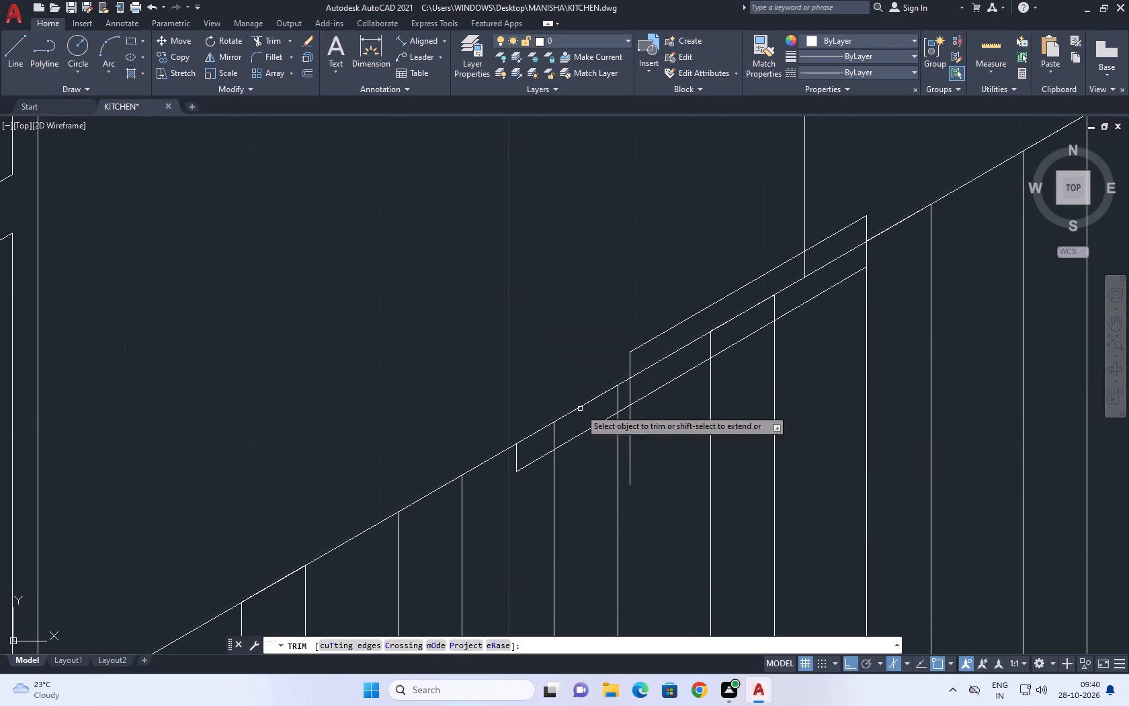
{"action": "left_click", "coordinate": [627, 430]}
{"action": "left_click", "coordinate": [632, 426]}
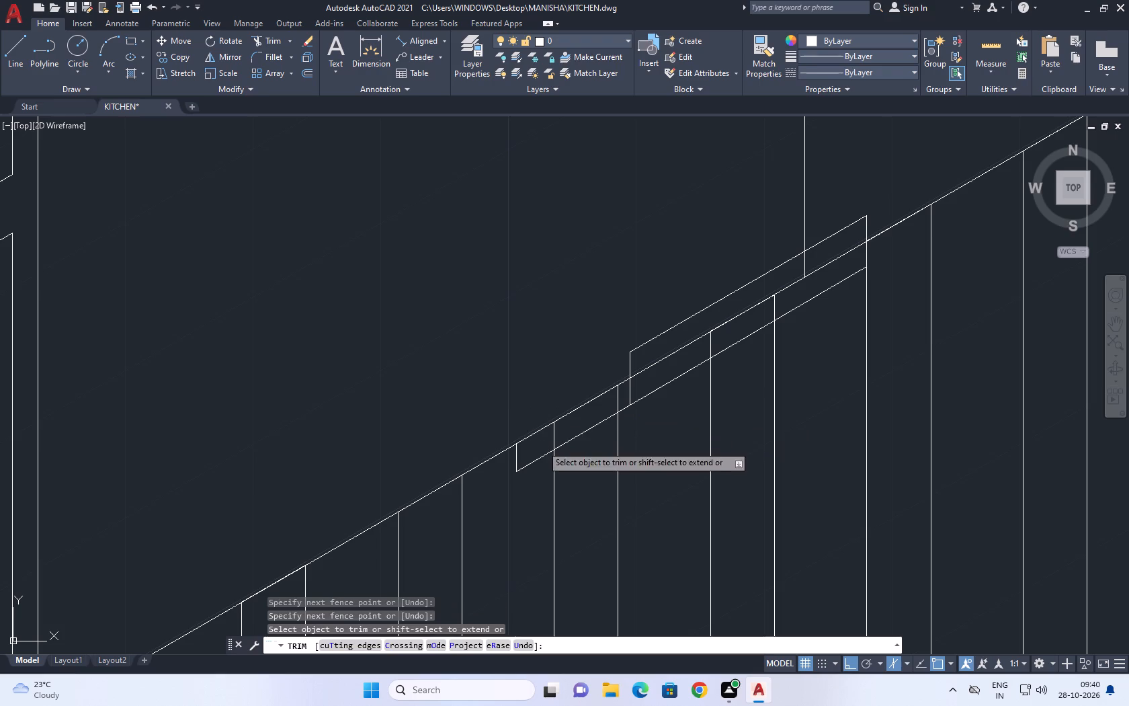
{"action": "left_click", "coordinate": [542, 445]}
{"action": "left_click", "coordinate": [735, 335]}
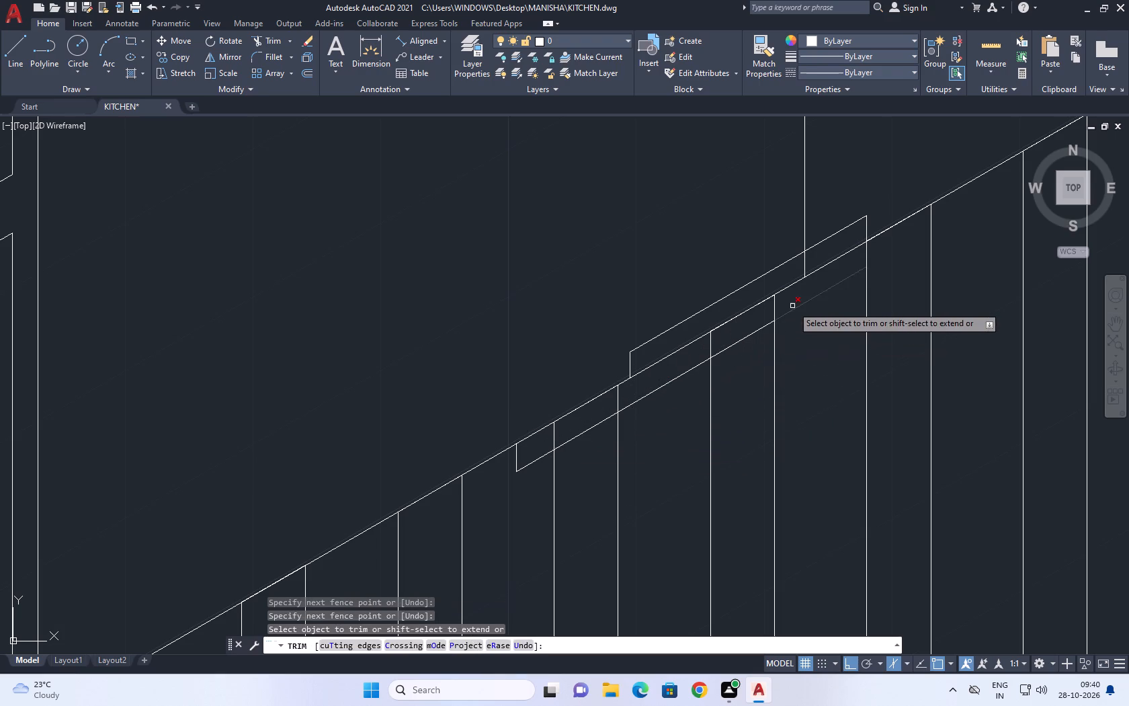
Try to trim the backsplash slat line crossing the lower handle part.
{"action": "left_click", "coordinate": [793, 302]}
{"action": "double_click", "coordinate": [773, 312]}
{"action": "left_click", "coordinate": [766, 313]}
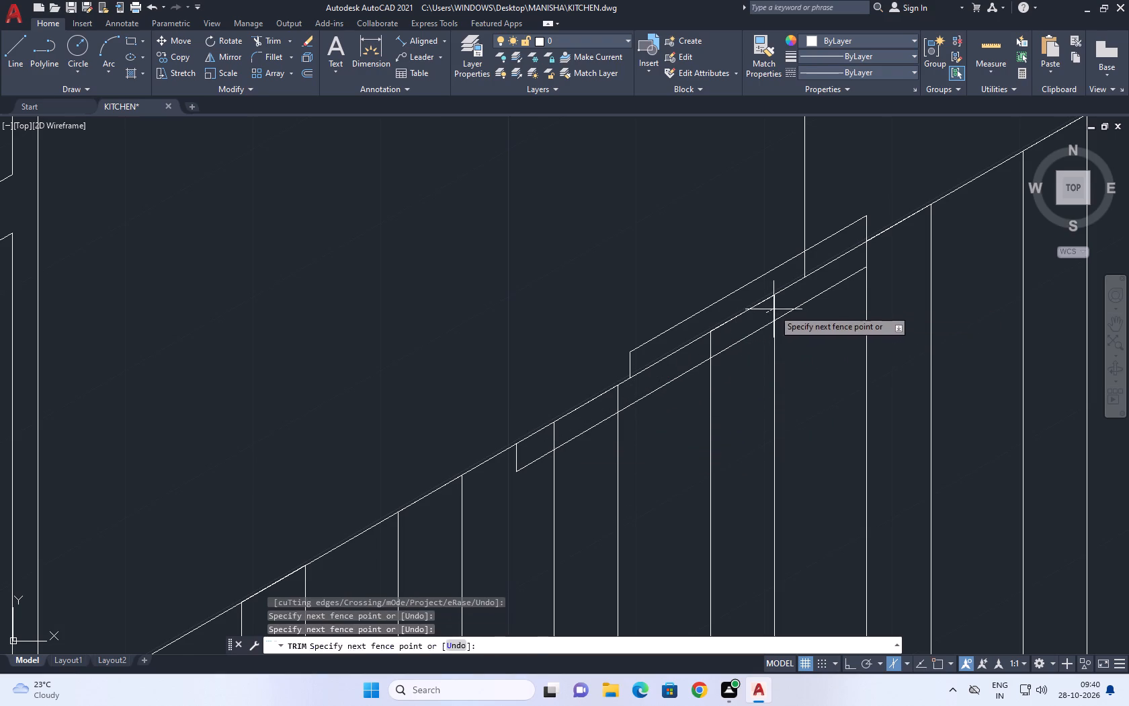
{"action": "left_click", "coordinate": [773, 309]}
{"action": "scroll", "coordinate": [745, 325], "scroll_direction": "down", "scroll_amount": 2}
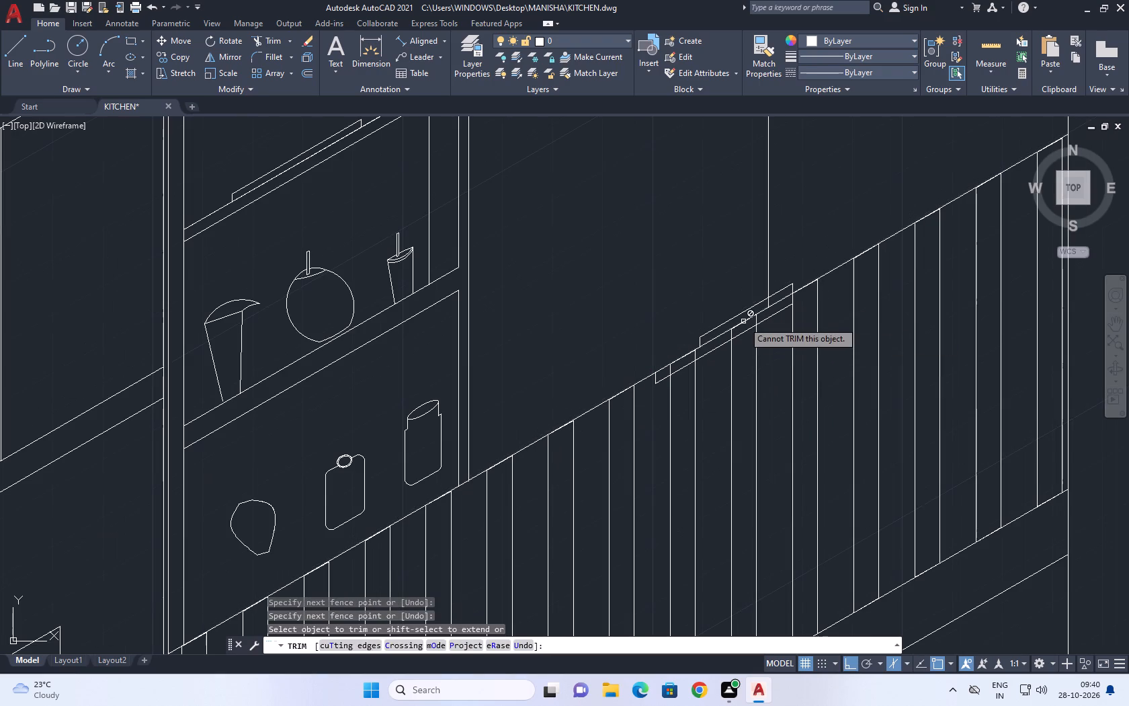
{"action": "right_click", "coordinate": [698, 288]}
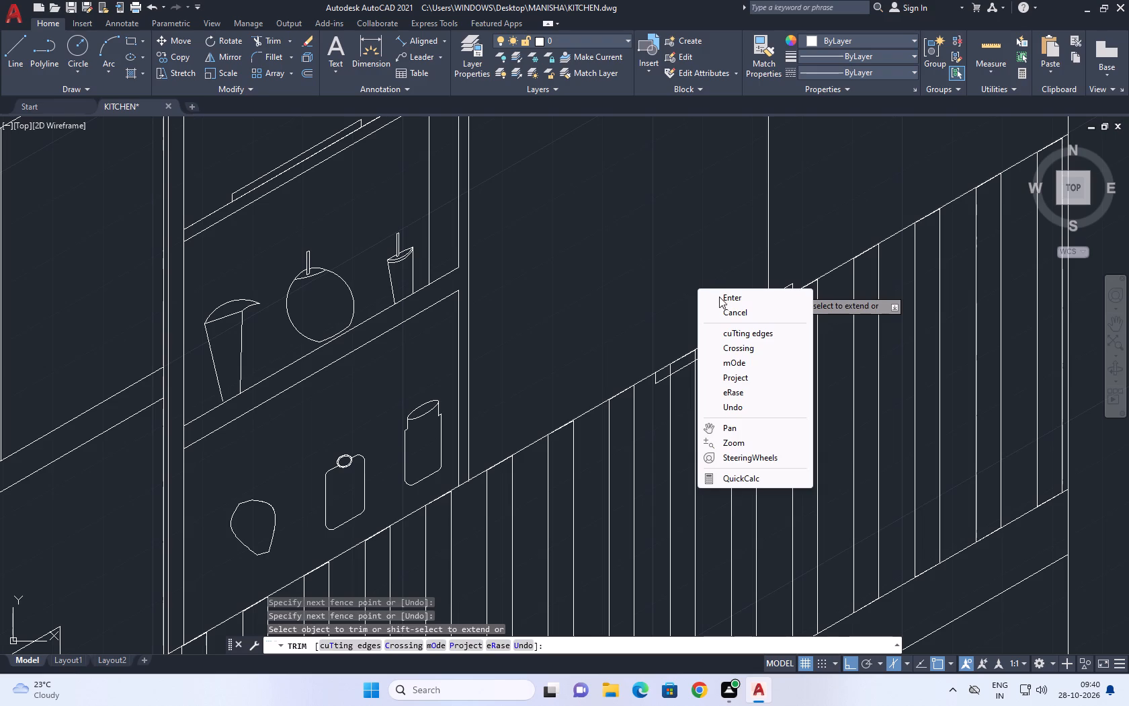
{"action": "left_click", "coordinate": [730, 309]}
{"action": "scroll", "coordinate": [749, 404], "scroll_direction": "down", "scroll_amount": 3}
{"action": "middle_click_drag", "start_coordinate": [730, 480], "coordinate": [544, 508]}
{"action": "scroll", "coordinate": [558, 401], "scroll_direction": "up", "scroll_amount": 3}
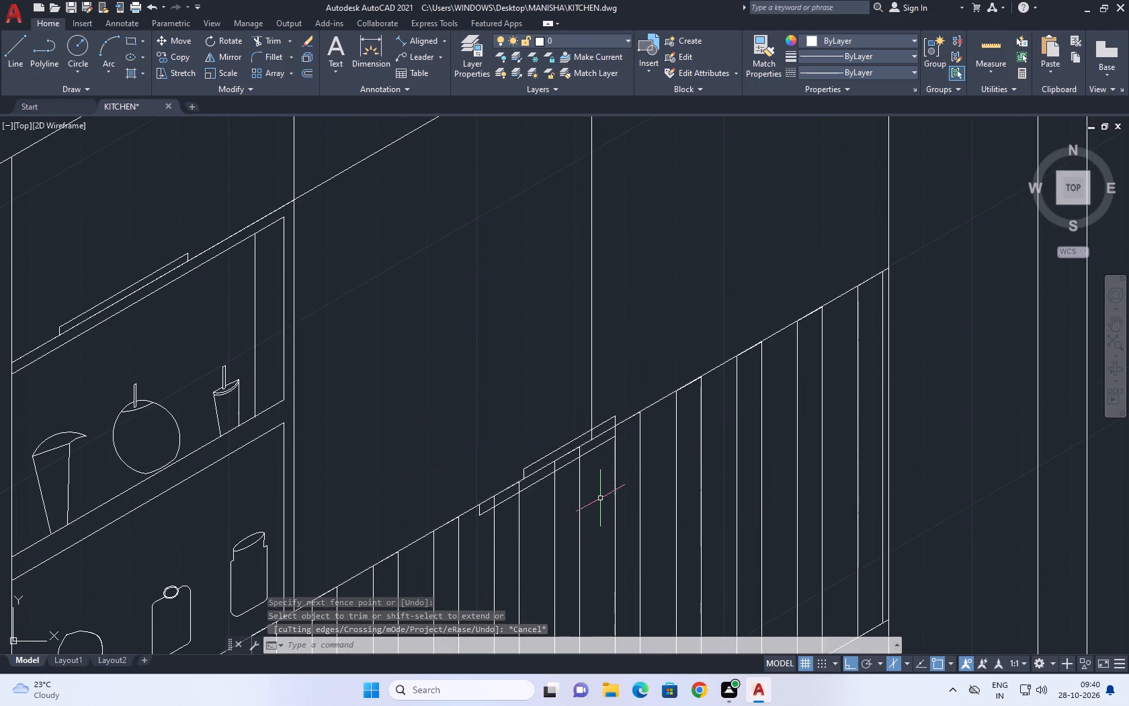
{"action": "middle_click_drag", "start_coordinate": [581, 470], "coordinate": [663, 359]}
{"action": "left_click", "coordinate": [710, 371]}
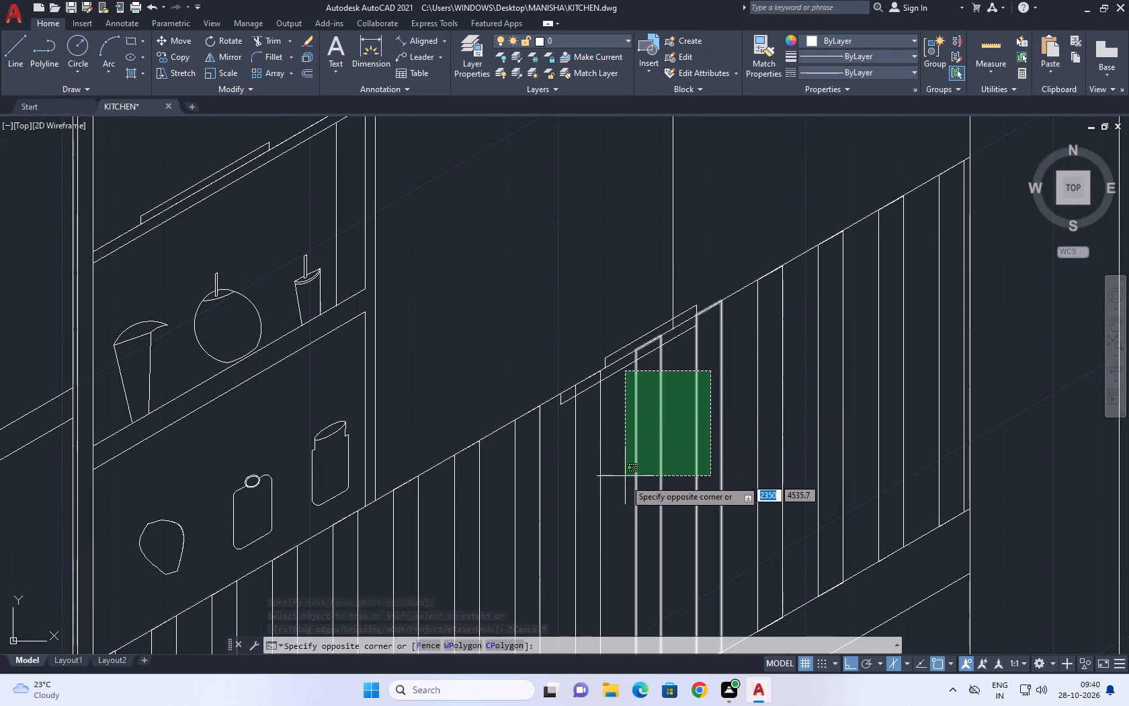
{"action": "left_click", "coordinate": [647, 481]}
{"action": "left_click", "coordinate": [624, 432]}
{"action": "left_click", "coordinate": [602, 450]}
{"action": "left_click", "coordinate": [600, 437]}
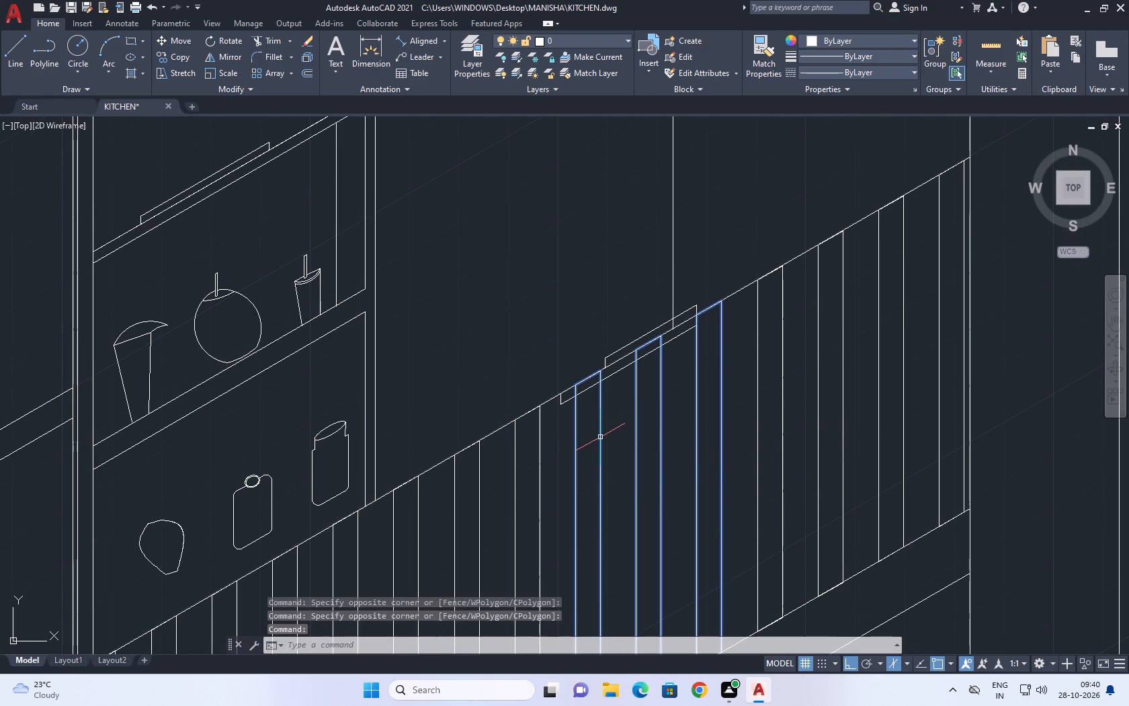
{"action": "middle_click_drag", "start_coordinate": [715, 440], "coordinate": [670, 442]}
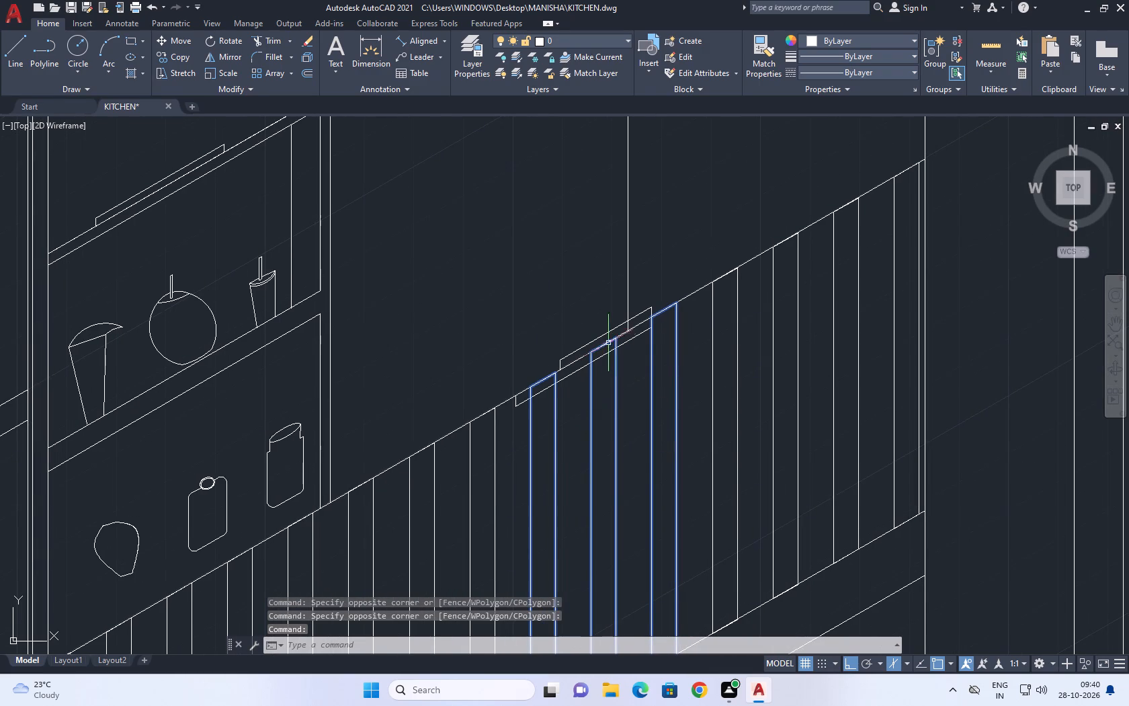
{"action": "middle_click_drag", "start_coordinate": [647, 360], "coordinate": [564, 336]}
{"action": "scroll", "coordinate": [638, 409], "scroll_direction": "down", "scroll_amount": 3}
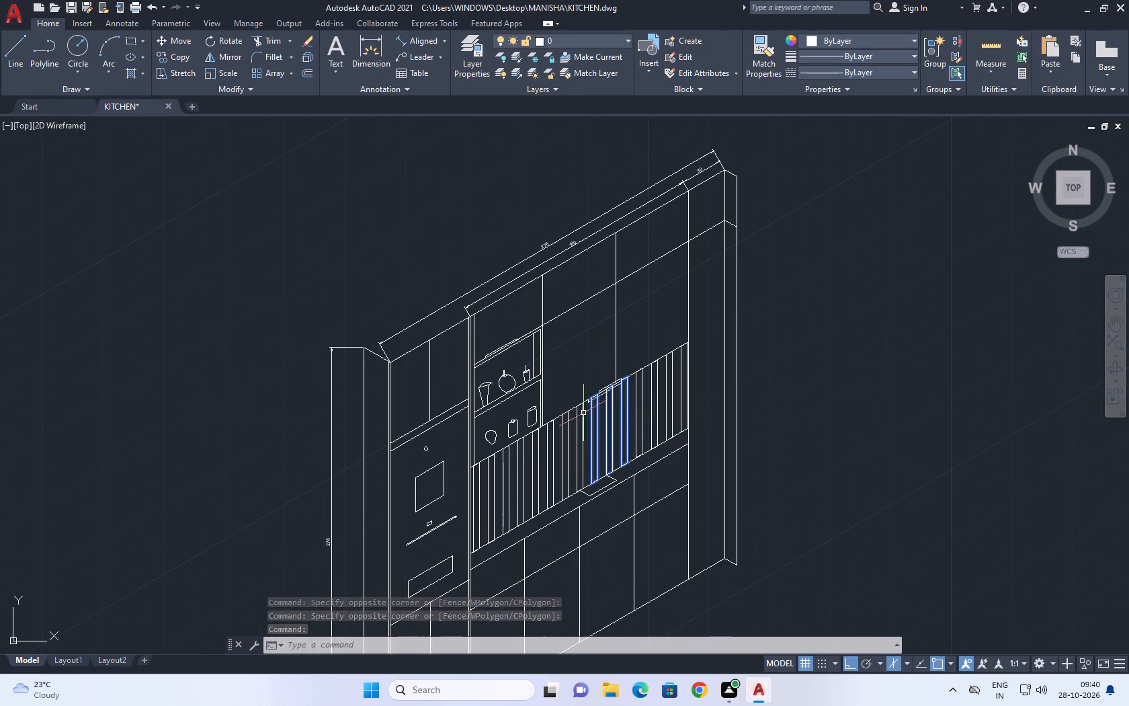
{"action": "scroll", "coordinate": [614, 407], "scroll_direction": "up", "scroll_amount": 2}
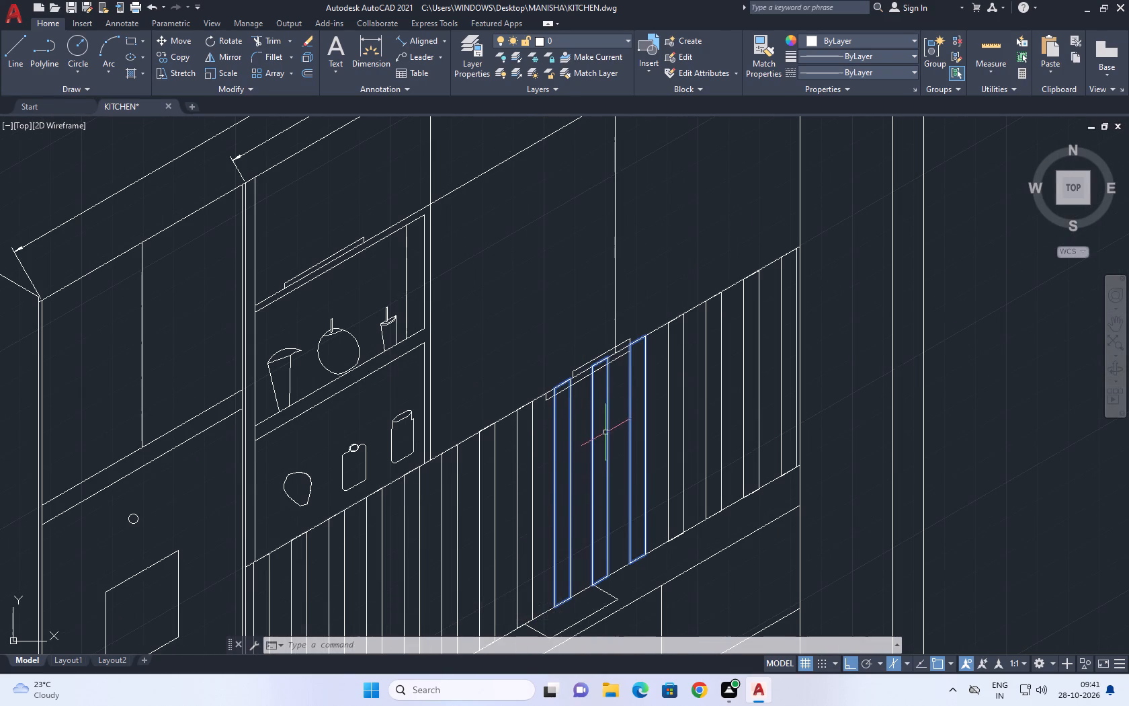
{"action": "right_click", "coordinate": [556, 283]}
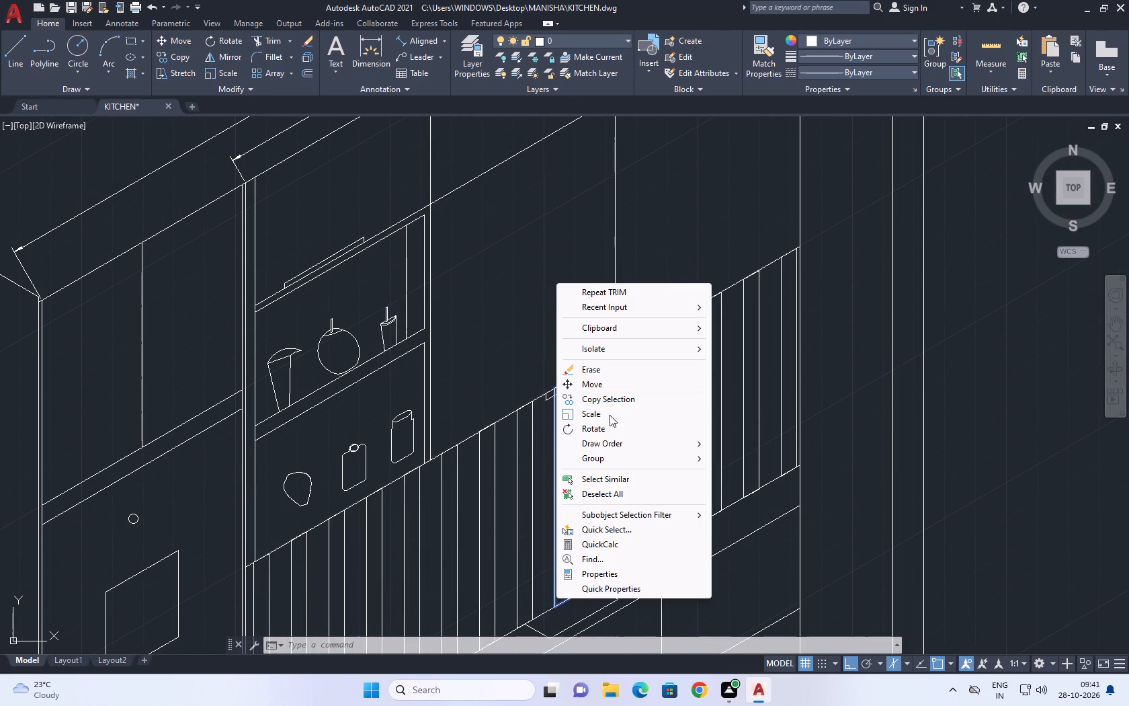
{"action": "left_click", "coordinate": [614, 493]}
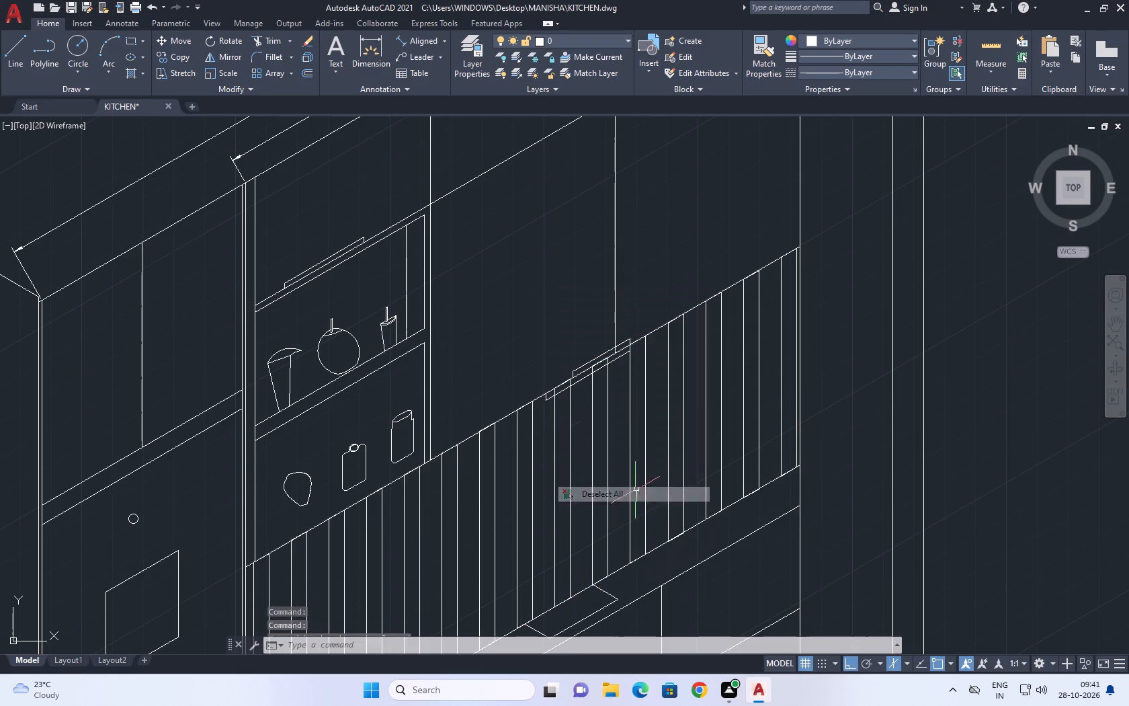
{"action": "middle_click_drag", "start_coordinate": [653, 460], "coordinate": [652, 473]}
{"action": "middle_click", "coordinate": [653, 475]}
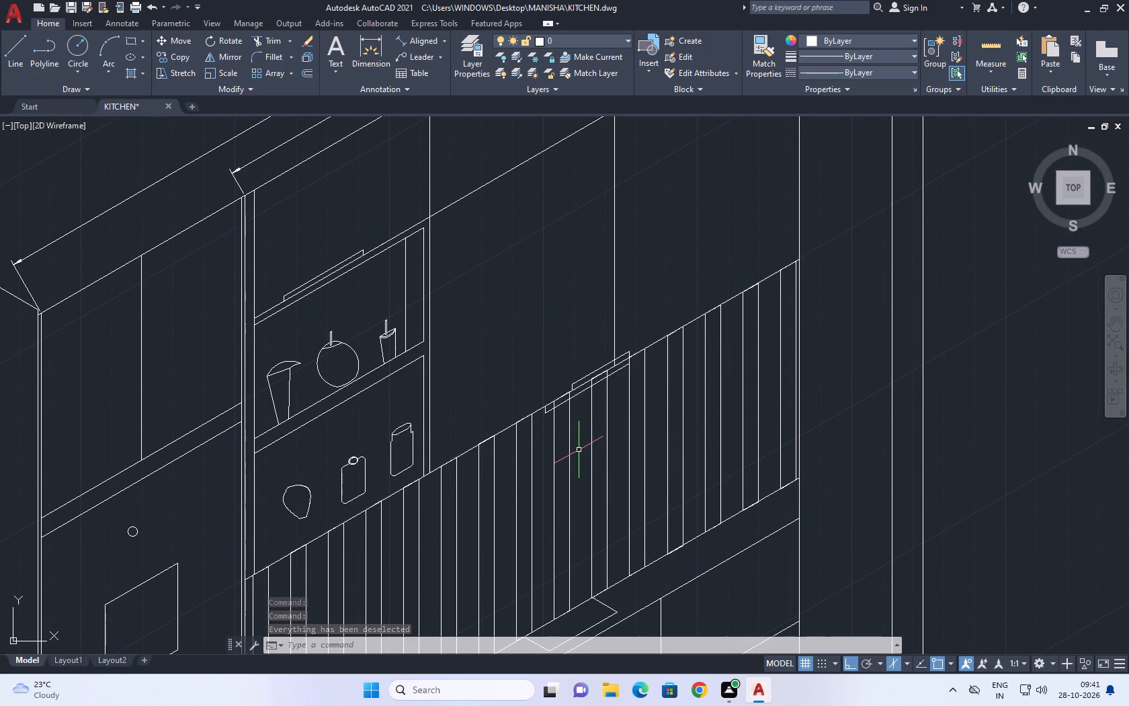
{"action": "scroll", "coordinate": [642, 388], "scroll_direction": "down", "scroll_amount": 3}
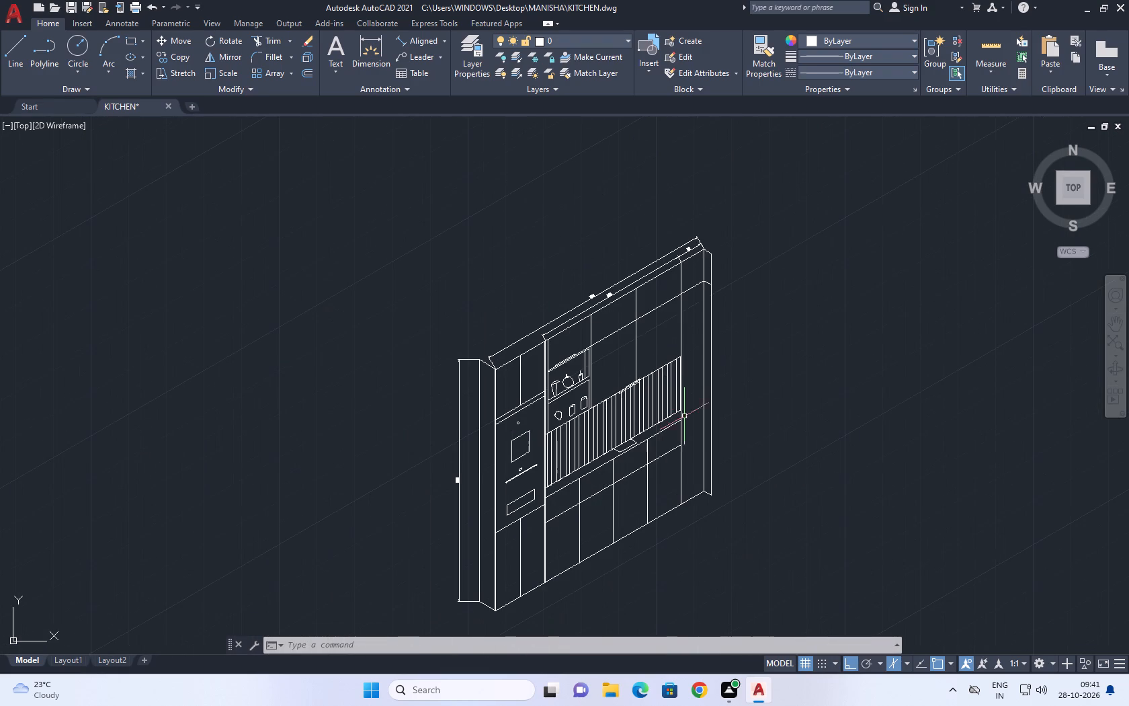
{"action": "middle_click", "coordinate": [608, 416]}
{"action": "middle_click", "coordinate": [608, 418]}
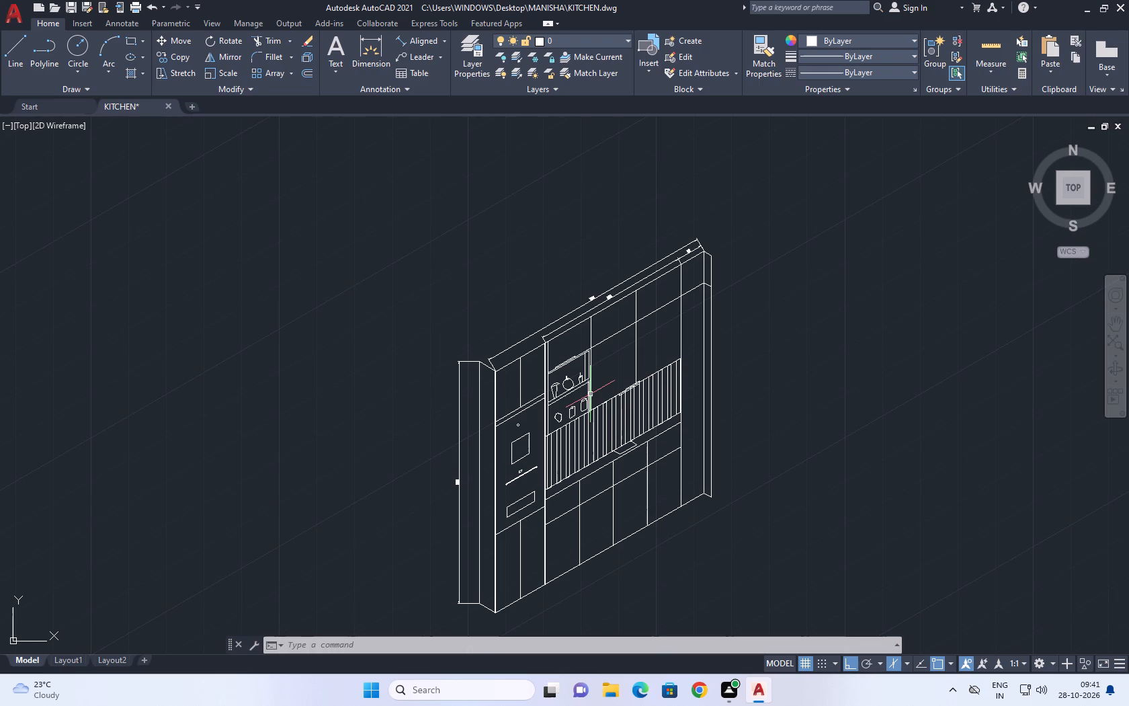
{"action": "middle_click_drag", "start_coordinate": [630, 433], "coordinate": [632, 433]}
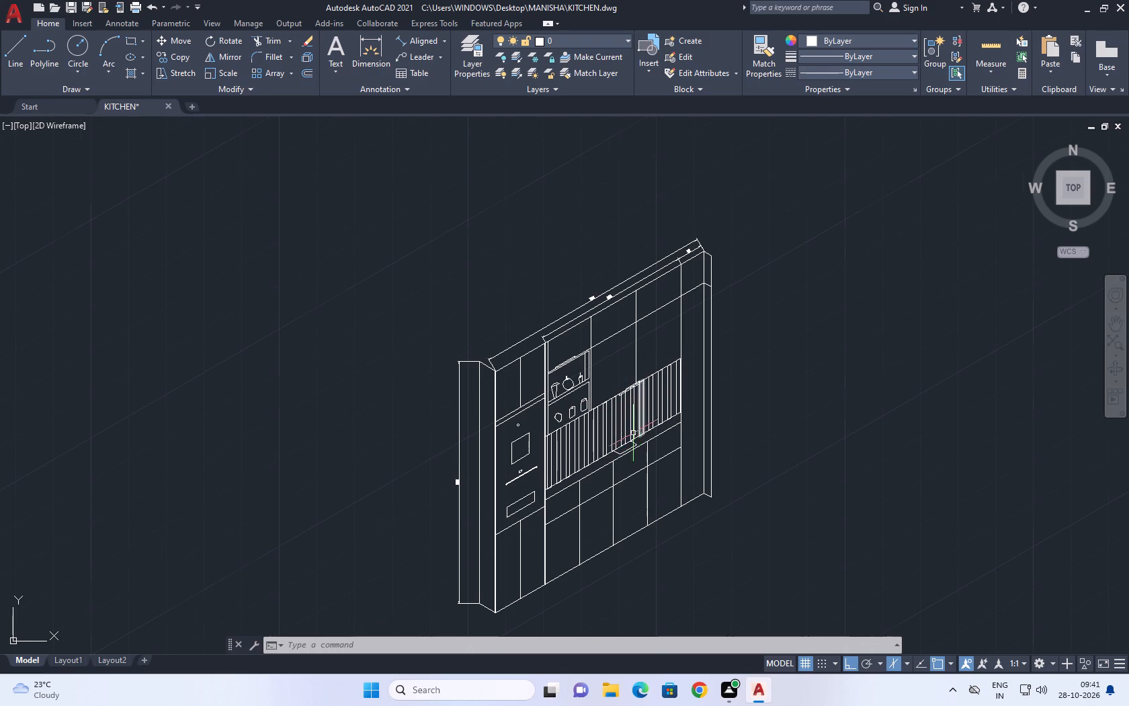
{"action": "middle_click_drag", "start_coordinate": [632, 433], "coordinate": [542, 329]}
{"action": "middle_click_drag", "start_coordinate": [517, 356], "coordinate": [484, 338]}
Erase the vertical line running down the niche's edge beside the oven unit to the backsplash's top edge.
{"action": "scroll", "coordinate": [513, 329], "scroll_direction": "up", "scroll_amount": 2}
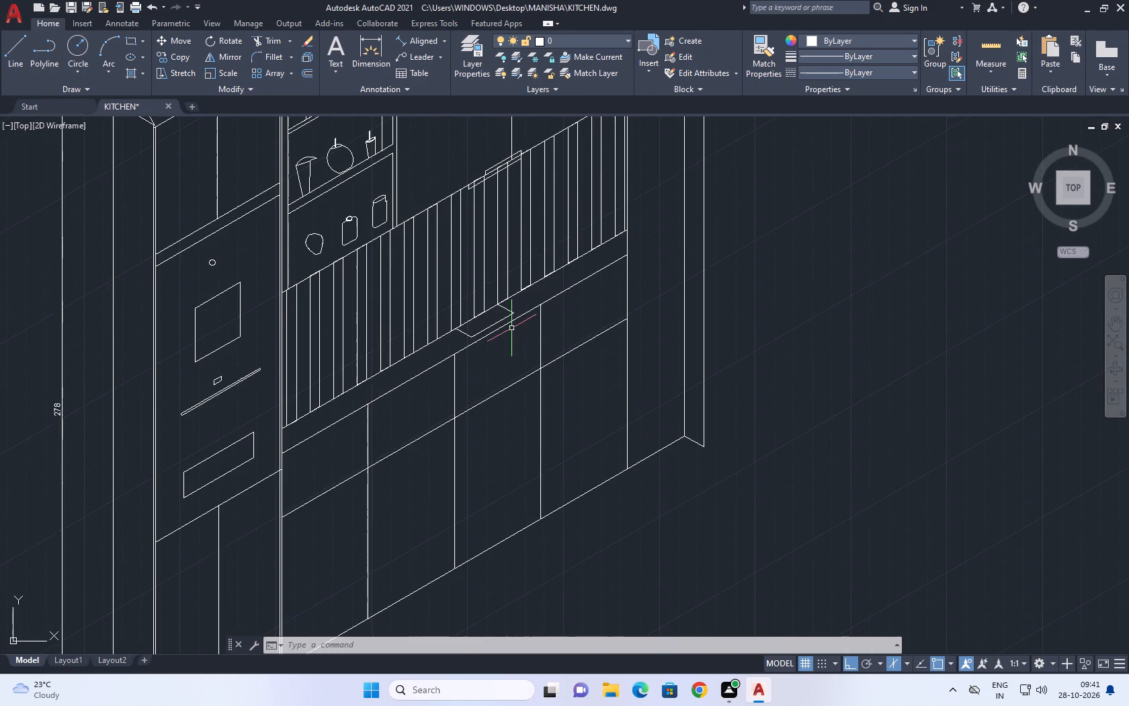
{"action": "middle_click_drag", "start_coordinate": [514, 340], "coordinate": [554, 398]}
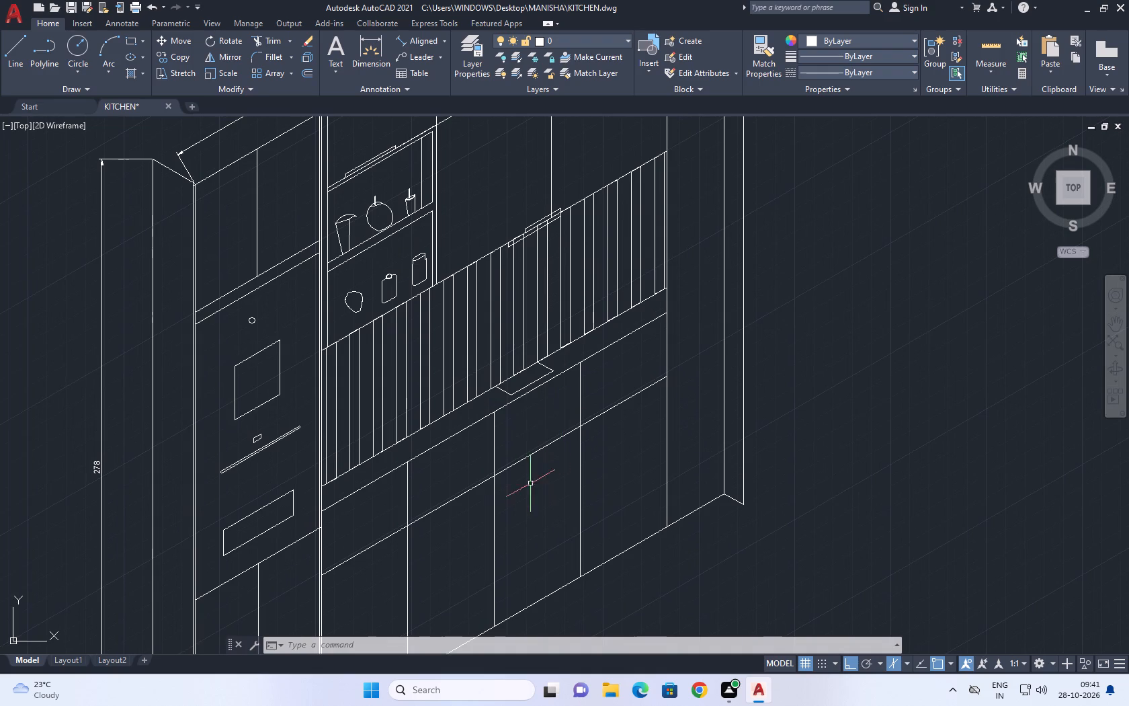
{"action": "middle_click_drag", "start_coordinate": [452, 494], "coordinate": [468, 477]}
{"action": "left_click", "coordinate": [336, 271]}
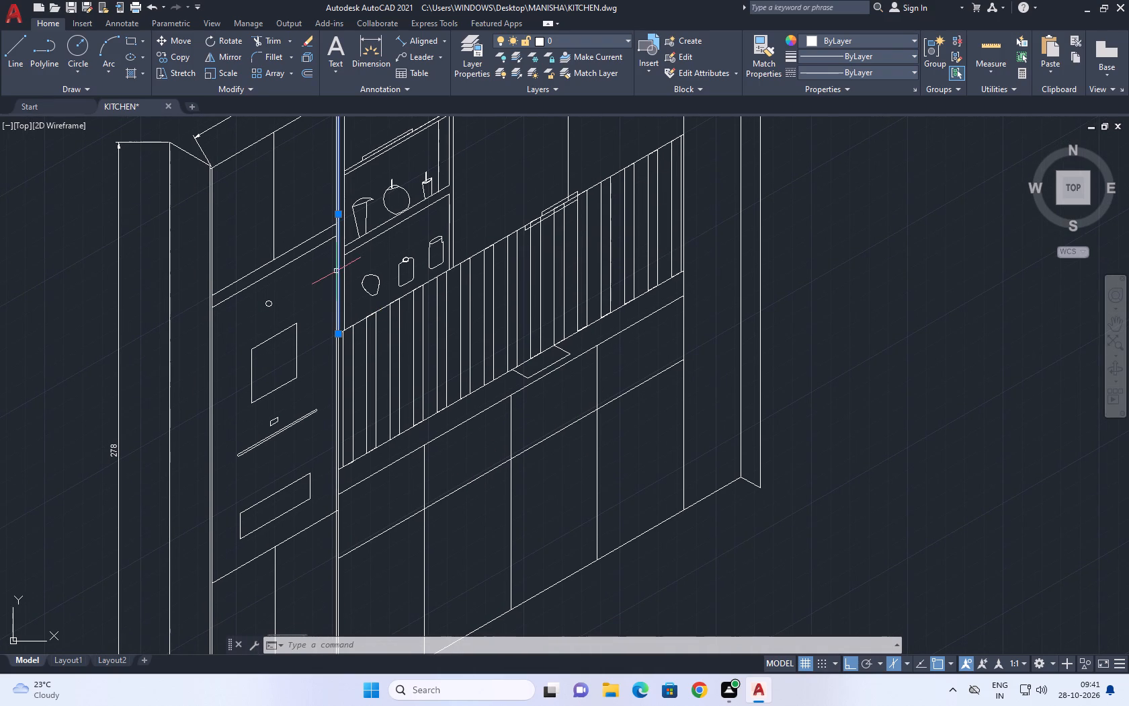
{"action": "right_click", "coordinate": [421, 292]}
{"action": "left_click", "coordinate": [475, 375]}
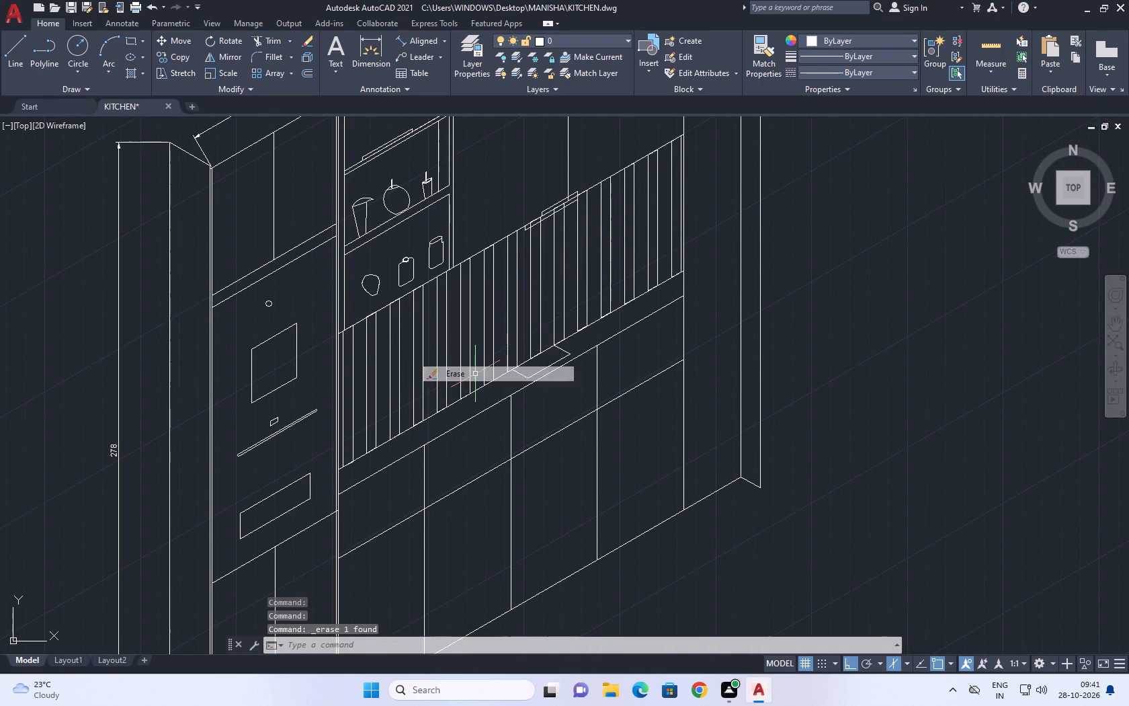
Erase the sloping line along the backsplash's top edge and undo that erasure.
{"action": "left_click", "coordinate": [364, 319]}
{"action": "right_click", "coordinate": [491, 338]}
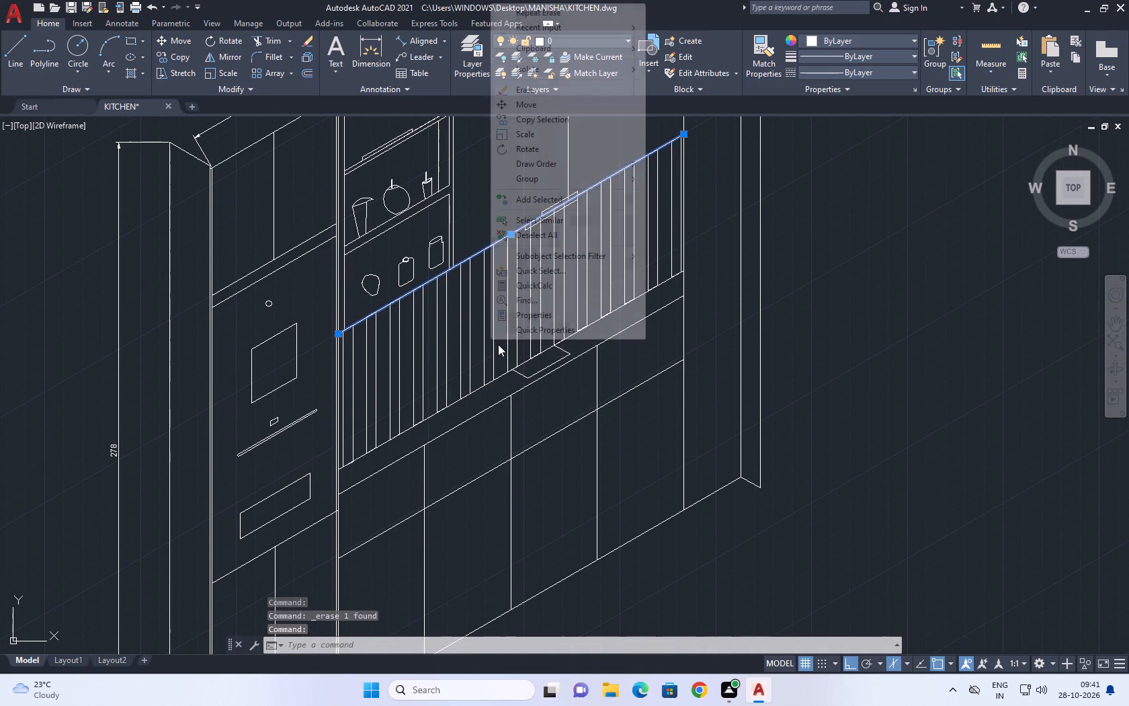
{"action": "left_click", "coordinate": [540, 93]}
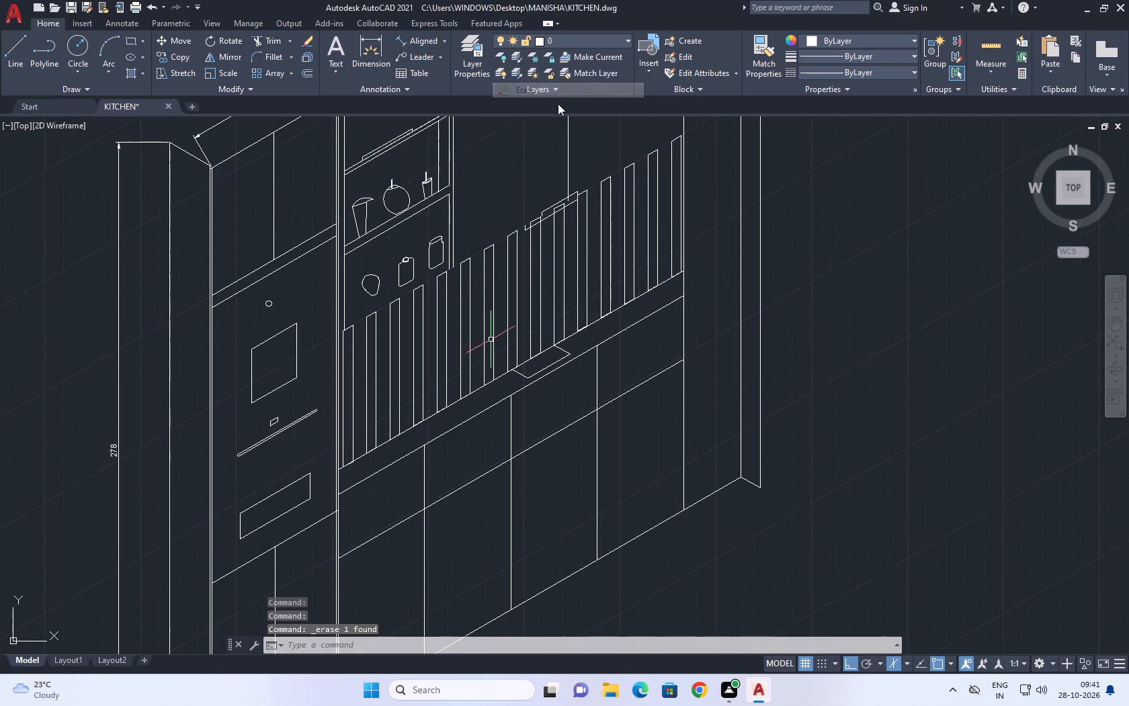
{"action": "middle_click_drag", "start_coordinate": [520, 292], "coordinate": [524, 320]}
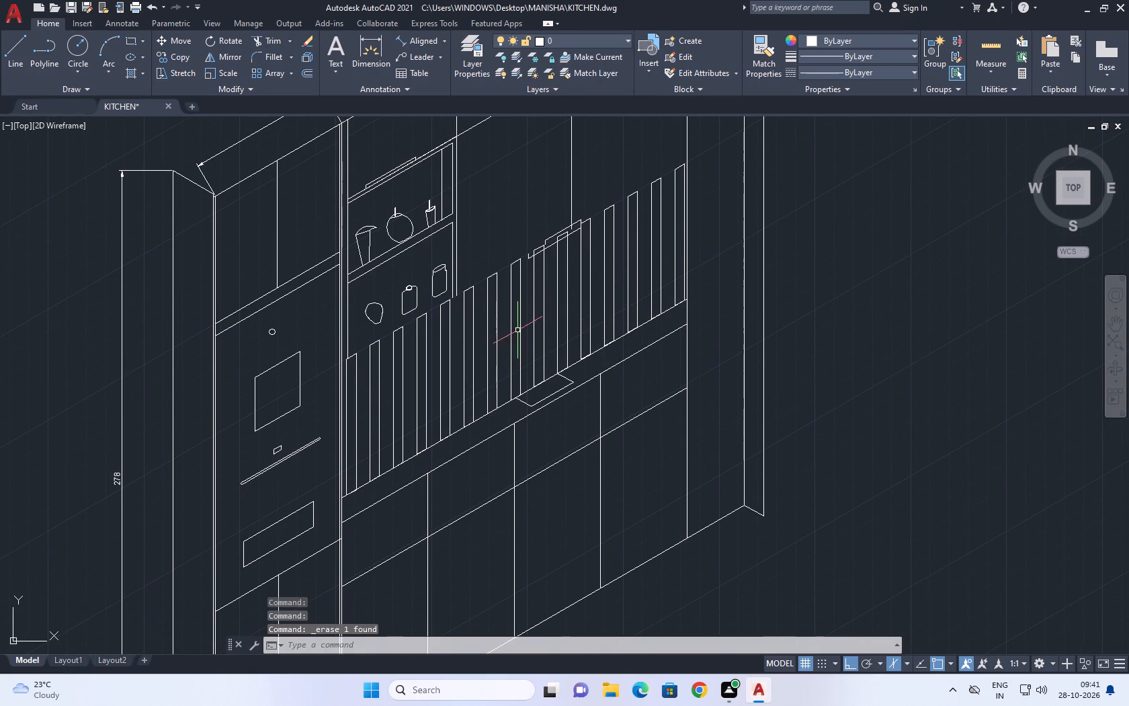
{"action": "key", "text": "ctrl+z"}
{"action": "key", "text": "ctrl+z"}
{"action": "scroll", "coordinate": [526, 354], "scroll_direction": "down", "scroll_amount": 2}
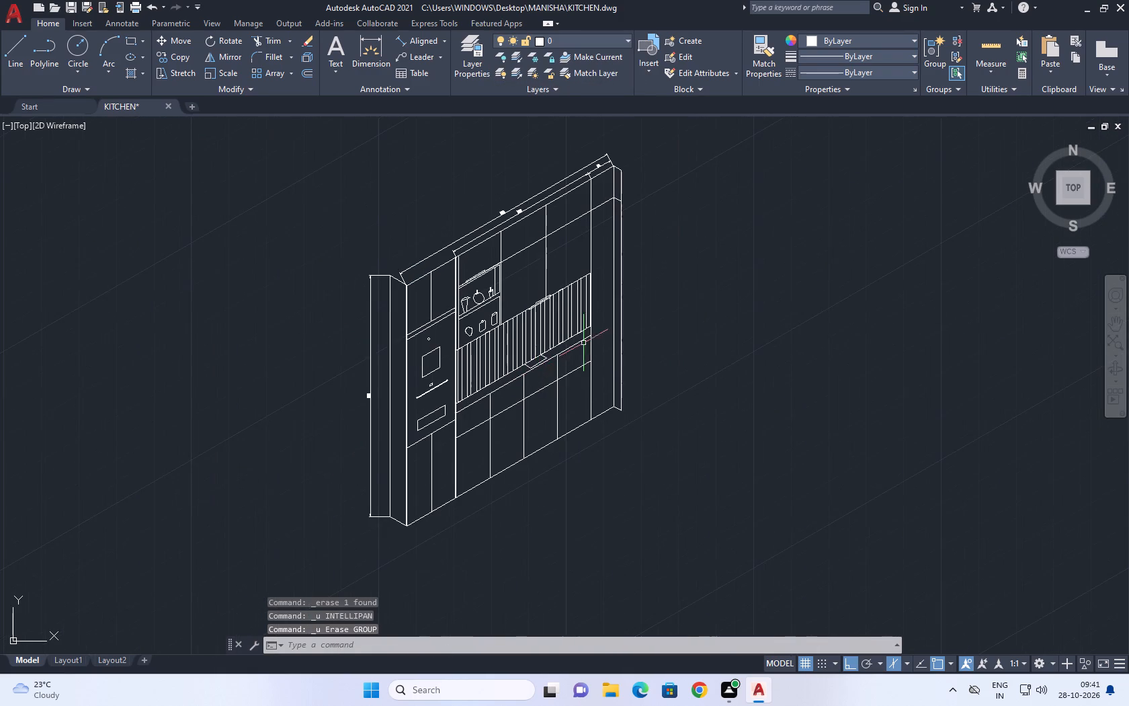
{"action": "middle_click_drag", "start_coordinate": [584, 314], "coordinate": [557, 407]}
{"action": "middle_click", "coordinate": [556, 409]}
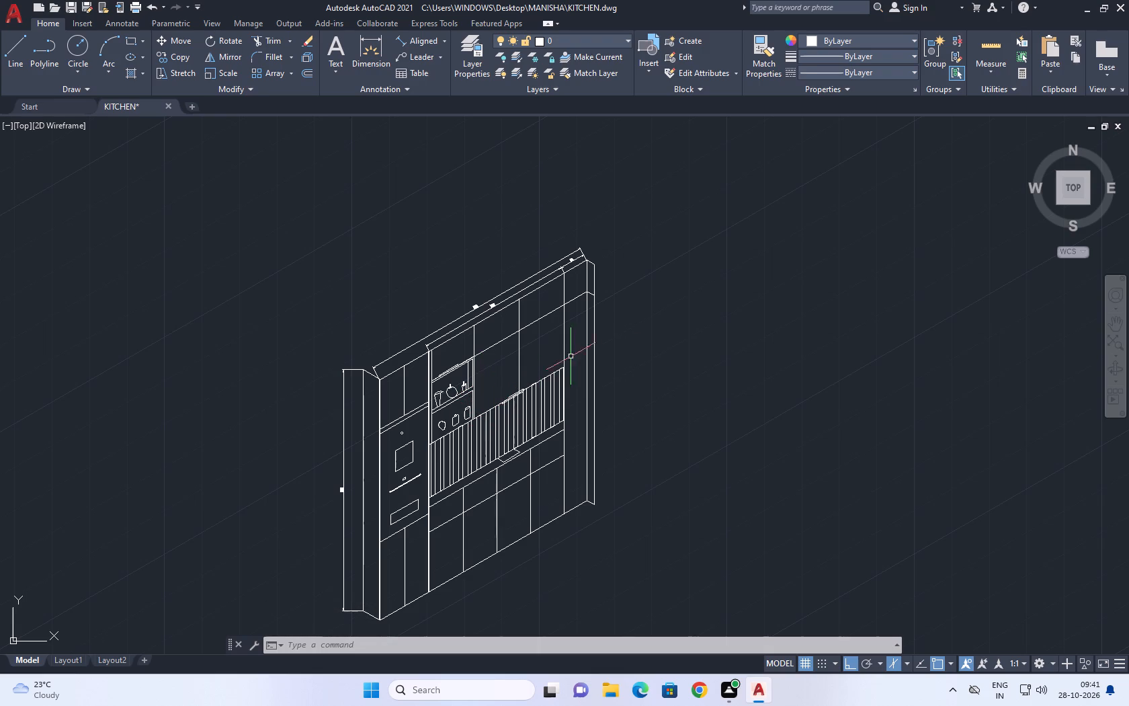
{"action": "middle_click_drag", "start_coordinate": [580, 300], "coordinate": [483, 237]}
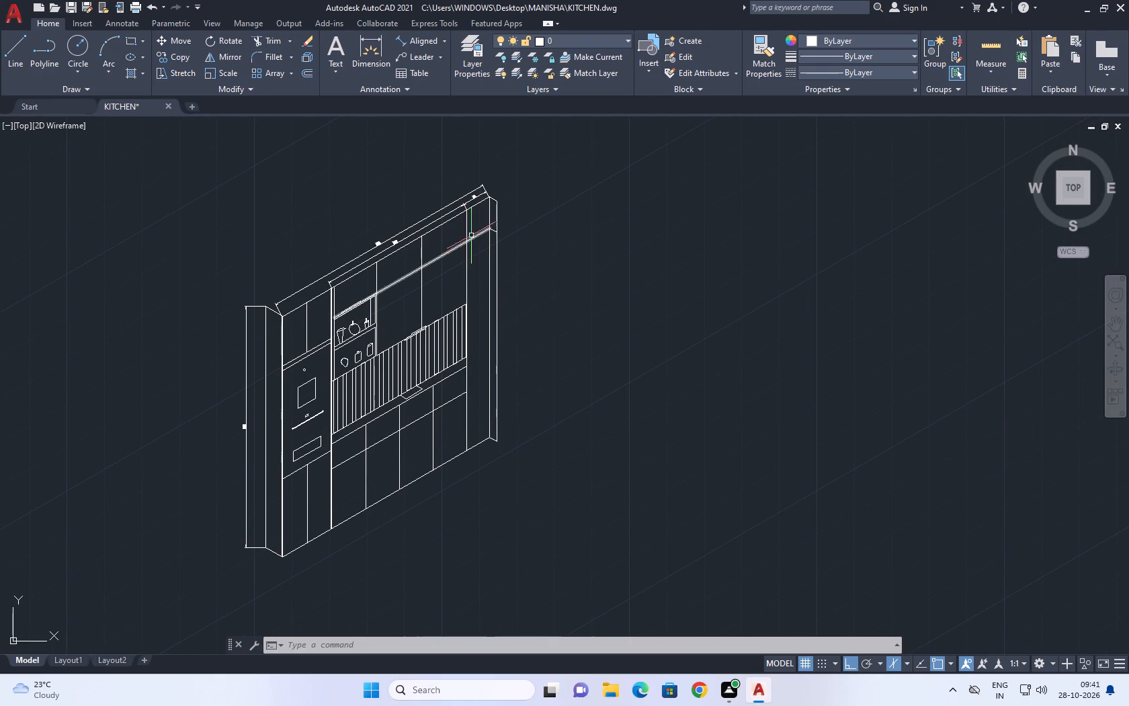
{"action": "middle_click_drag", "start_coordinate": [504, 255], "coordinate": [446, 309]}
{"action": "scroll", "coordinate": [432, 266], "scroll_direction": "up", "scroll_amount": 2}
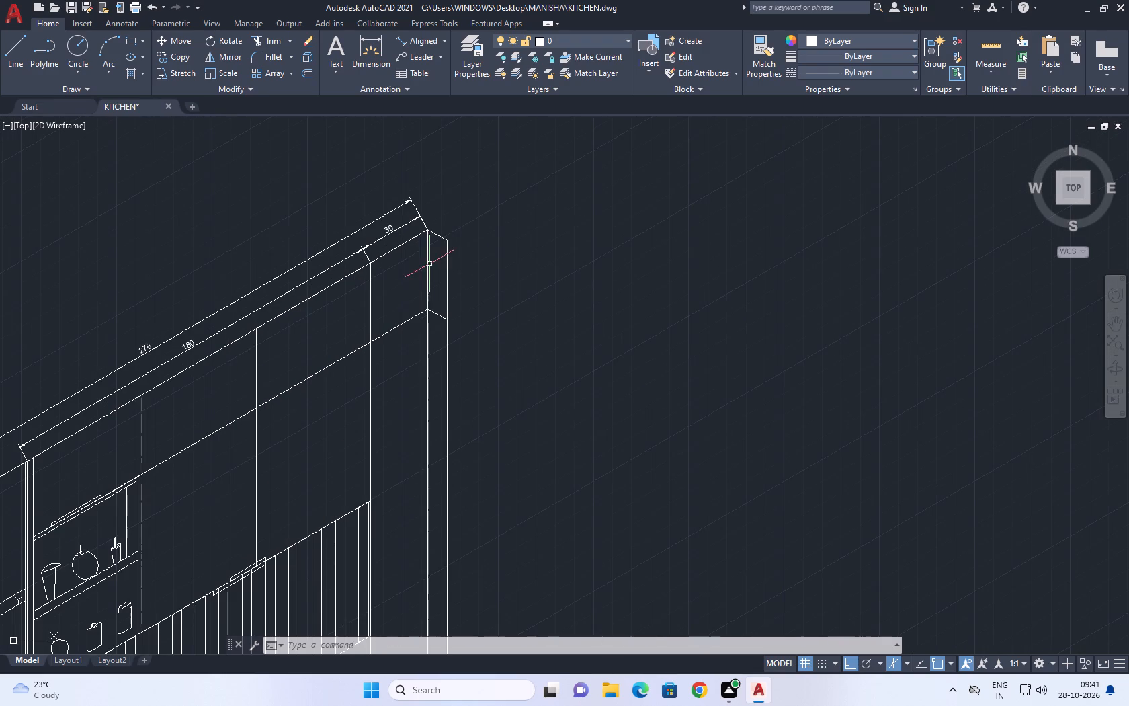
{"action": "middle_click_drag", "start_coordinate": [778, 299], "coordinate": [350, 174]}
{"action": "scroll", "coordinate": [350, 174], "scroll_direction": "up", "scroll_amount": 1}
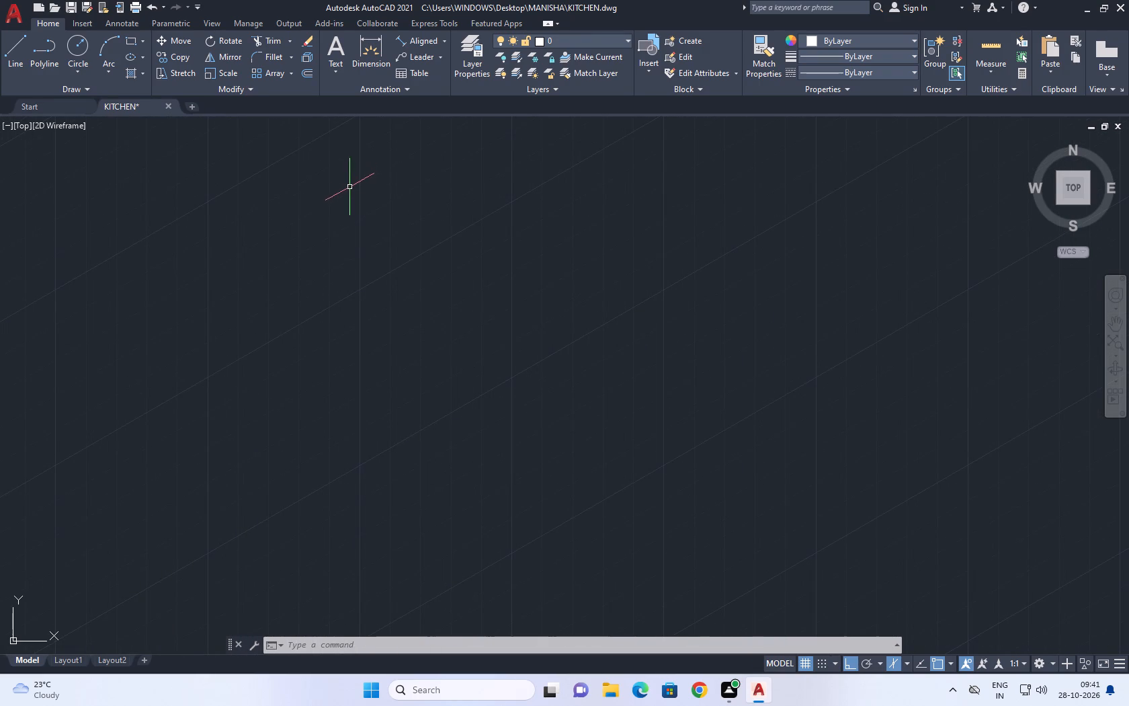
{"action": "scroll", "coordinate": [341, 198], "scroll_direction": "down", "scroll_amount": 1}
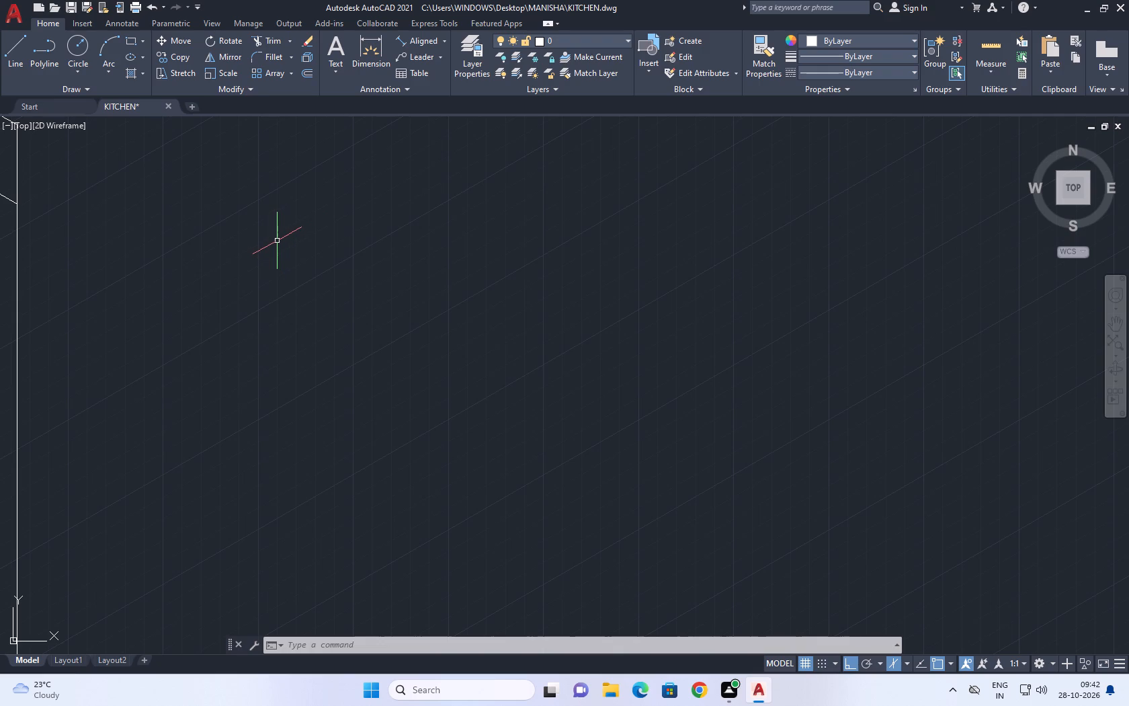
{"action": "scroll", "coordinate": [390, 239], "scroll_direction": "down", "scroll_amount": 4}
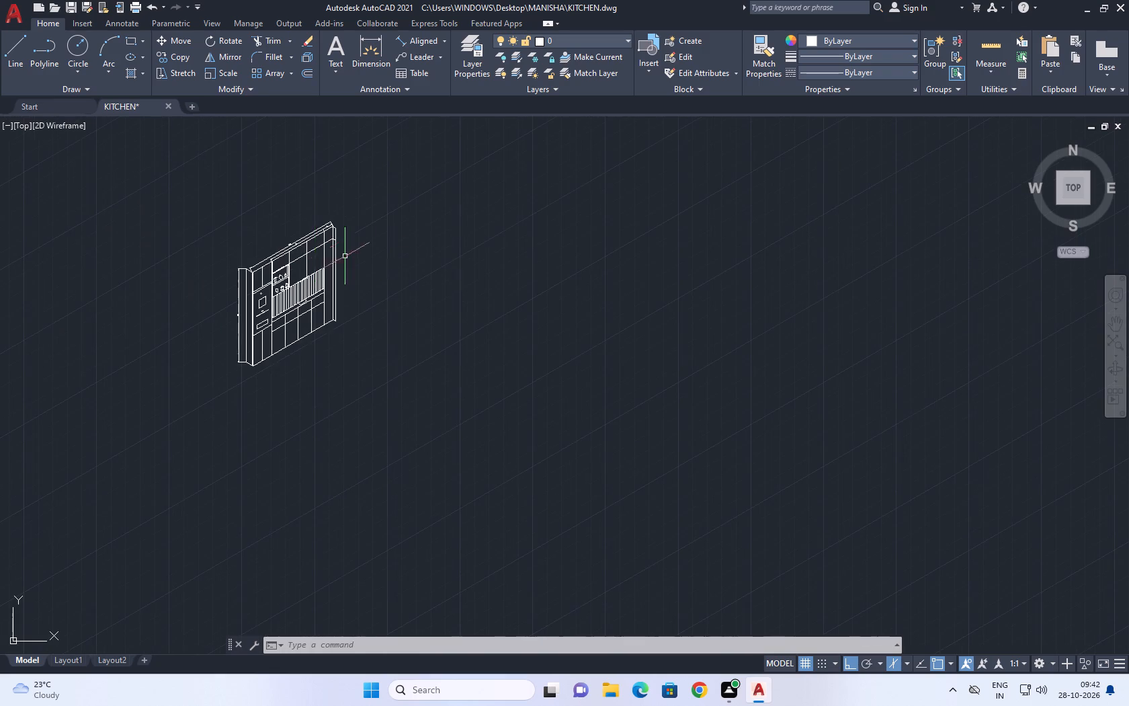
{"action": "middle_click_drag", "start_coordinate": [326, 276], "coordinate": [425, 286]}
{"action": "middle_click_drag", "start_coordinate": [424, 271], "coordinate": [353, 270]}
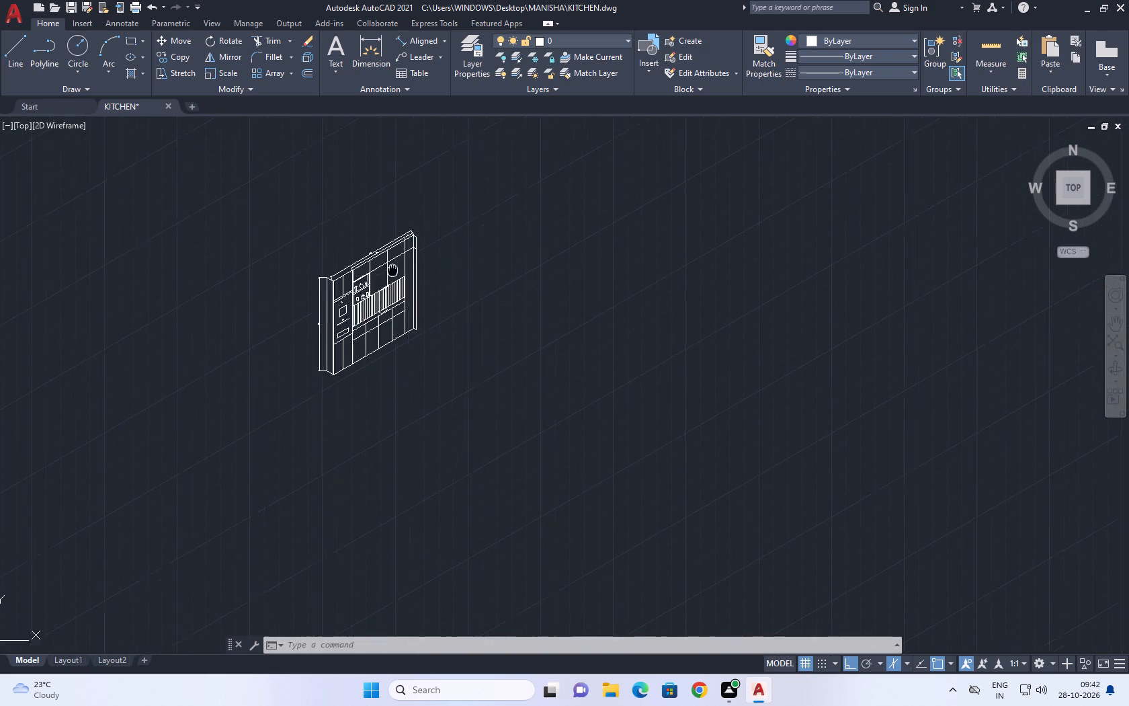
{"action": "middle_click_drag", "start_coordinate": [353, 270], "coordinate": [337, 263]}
In the left isoplane, draw the adjoining wall's top edge from the elevation's far upper corner, 217 long at 330°.
{"action": "key", "text": "l"}
{"action": "key", "text": "space"}
{"action": "scroll", "coordinate": [344, 202], "scroll_direction": "up", "scroll_amount": 3}
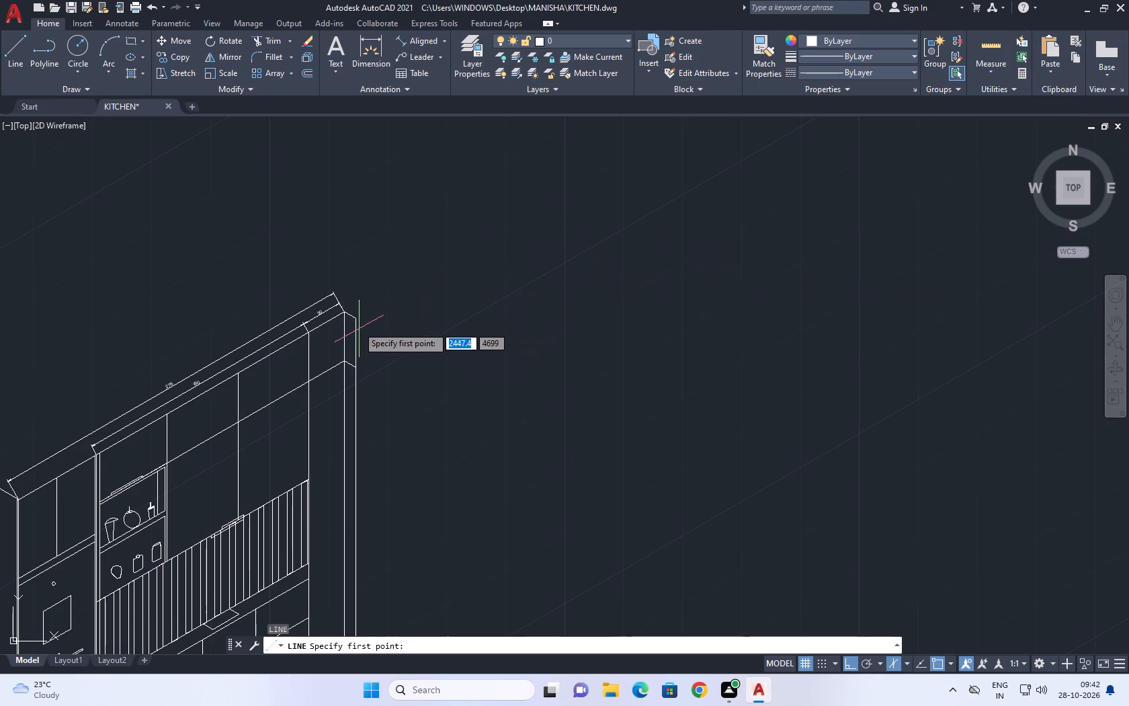
{"action": "scroll", "coordinate": [353, 318], "scroll_direction": "up", "scroll_amount": 2}
{"action": "middle_click_drag", "start_coordinate": [353, 317], "coordinate": [394, 266]}
{"action": "scroll", "coordinate": [394, 266], "scroll_direction": "up", "scroll_amount": 1}
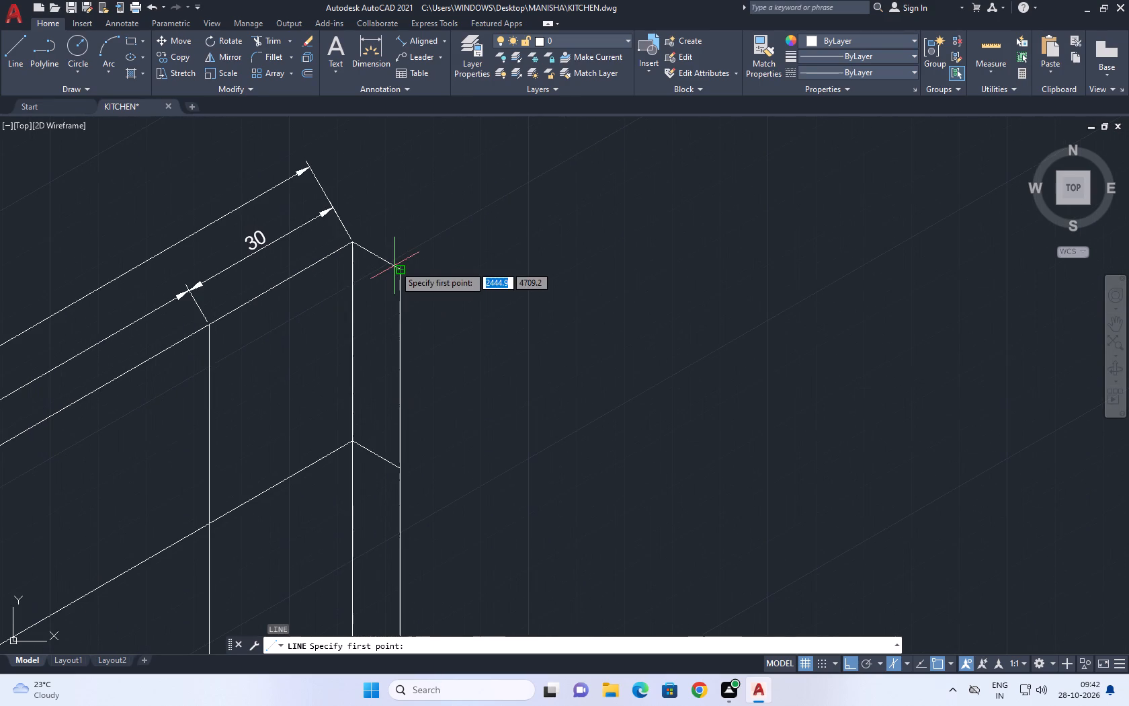
{"action": "left_click", "coordinate": [352, 245]}
{"action": "scroll", "coordinate": [478, 286], "scroll_direction": "down", "scroll_amount": 5}
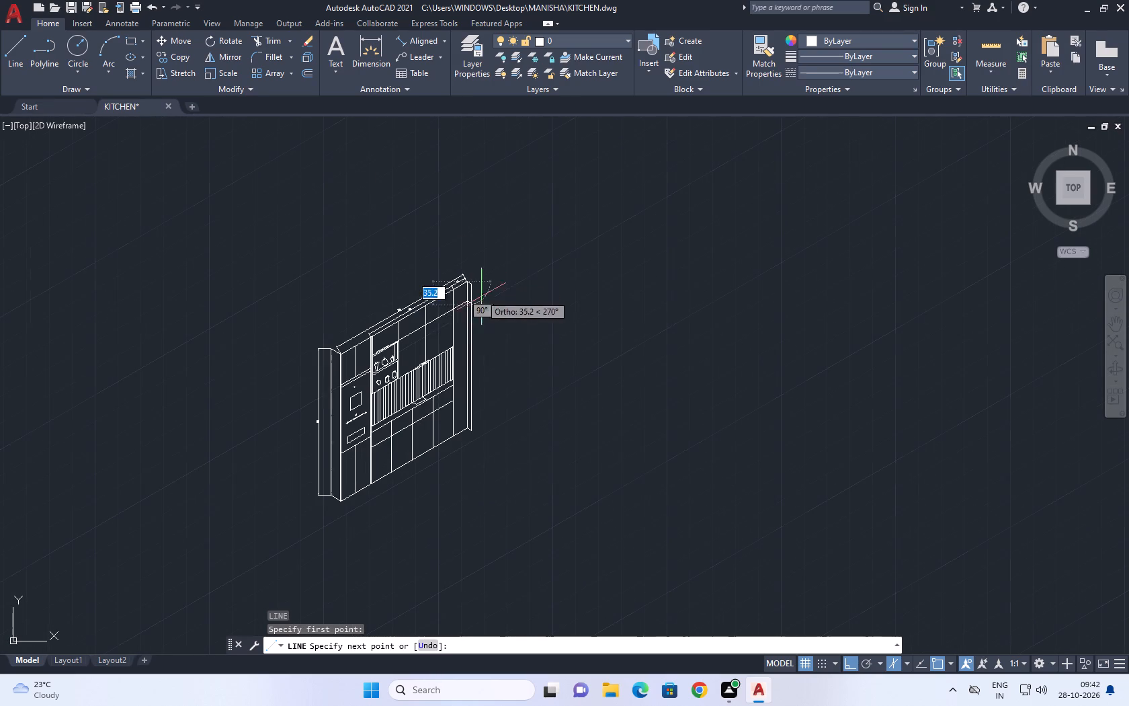
{"action": "key", "text": "F5"}
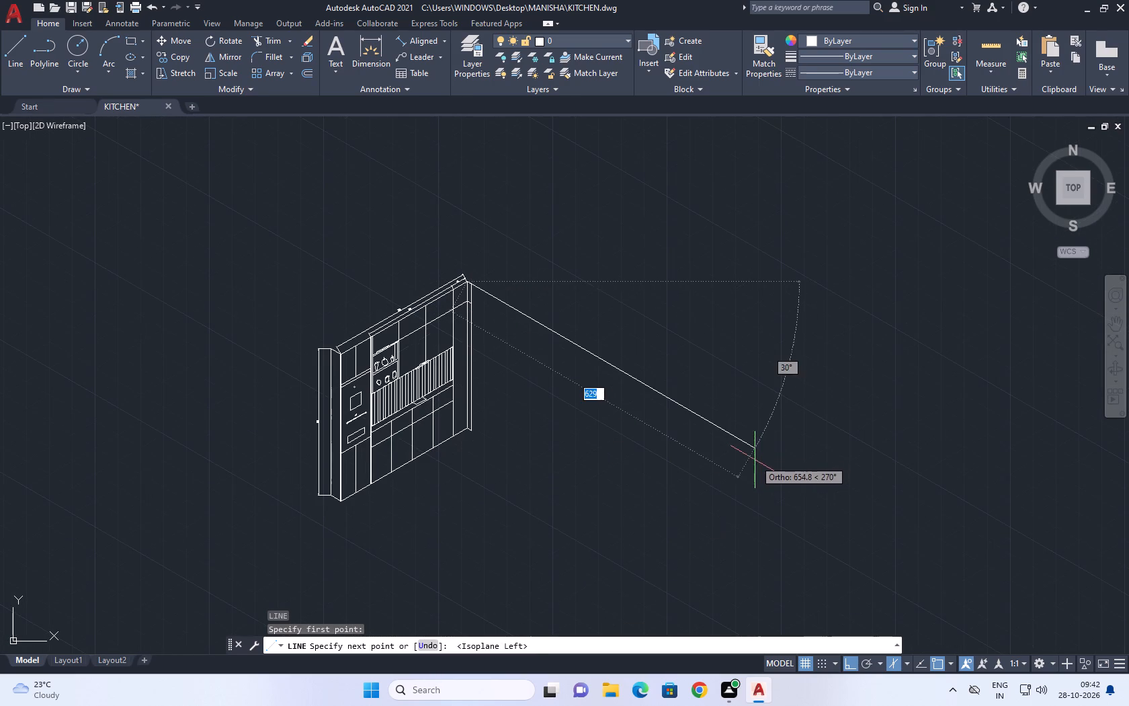
{"action": "type", "text": "217"}
{"action": "key", "text": "Return"}
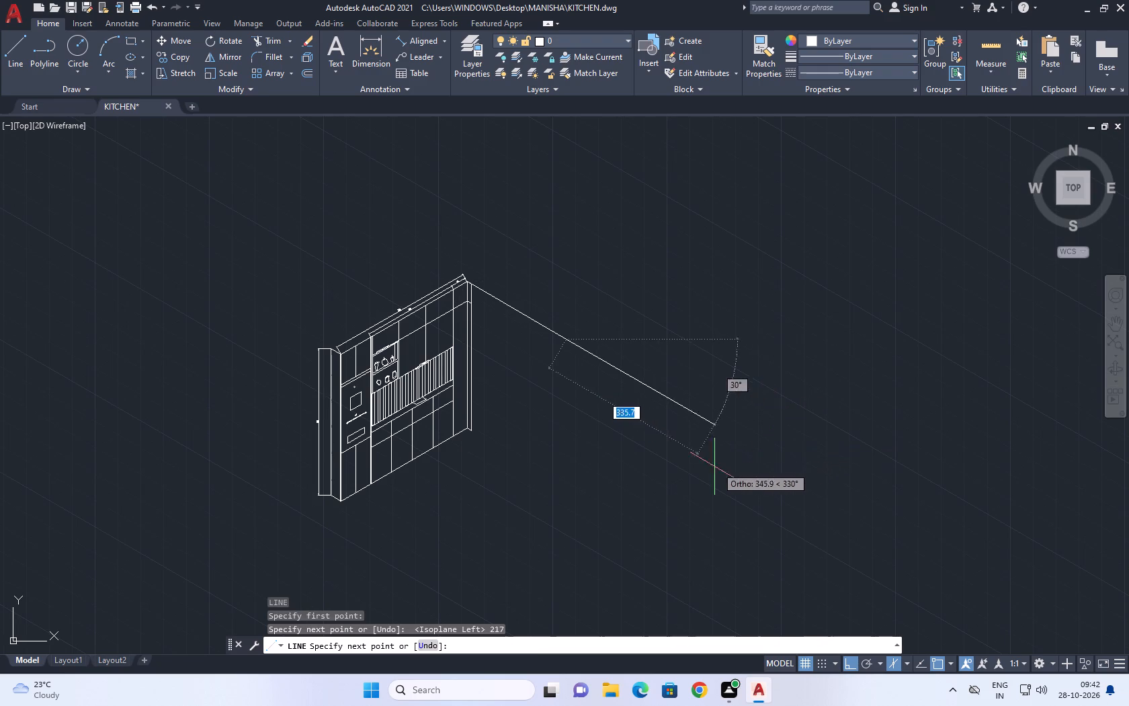
Continue the wall outline 275 vertically down and back at 150° to the side panel's lower outer corner.
{"action": "middle_click_drag", "start_coordinate": [525, 511], "coordinate": [517, 446]}
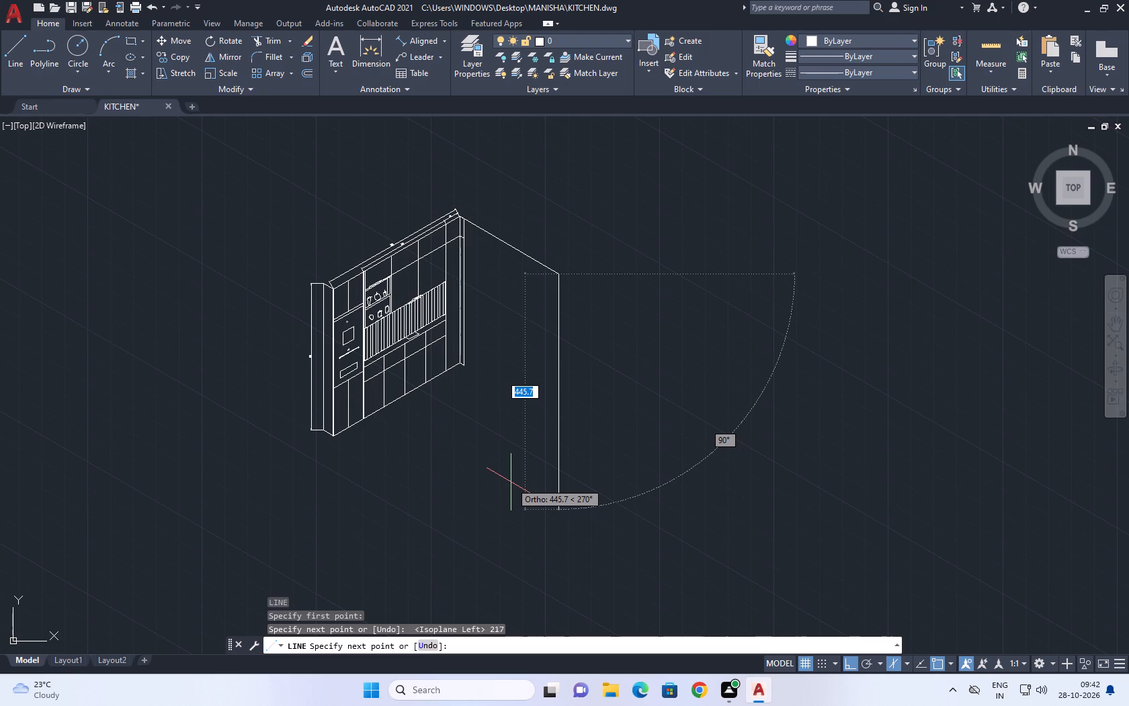
{"action": "type", "text": "275"}
{"action": "key", "text": "Return"}
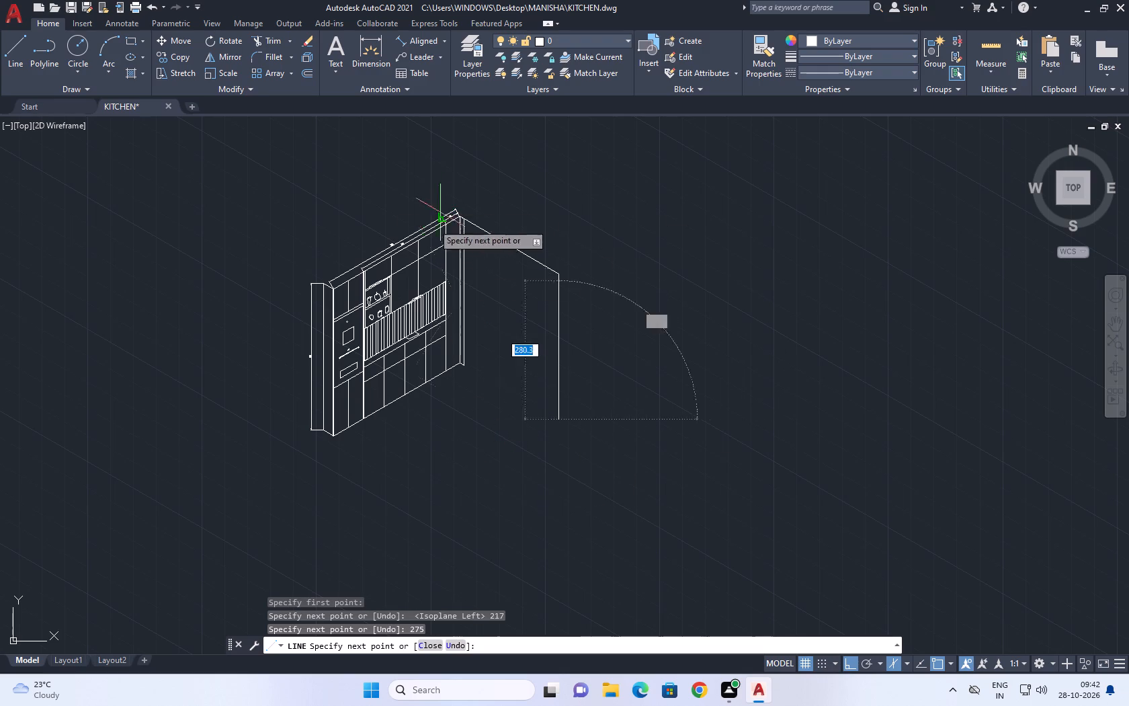
{"action": "scroll", "coordinate": [458, 342], "scroll_direction": "up", "scroll_amount": 4}
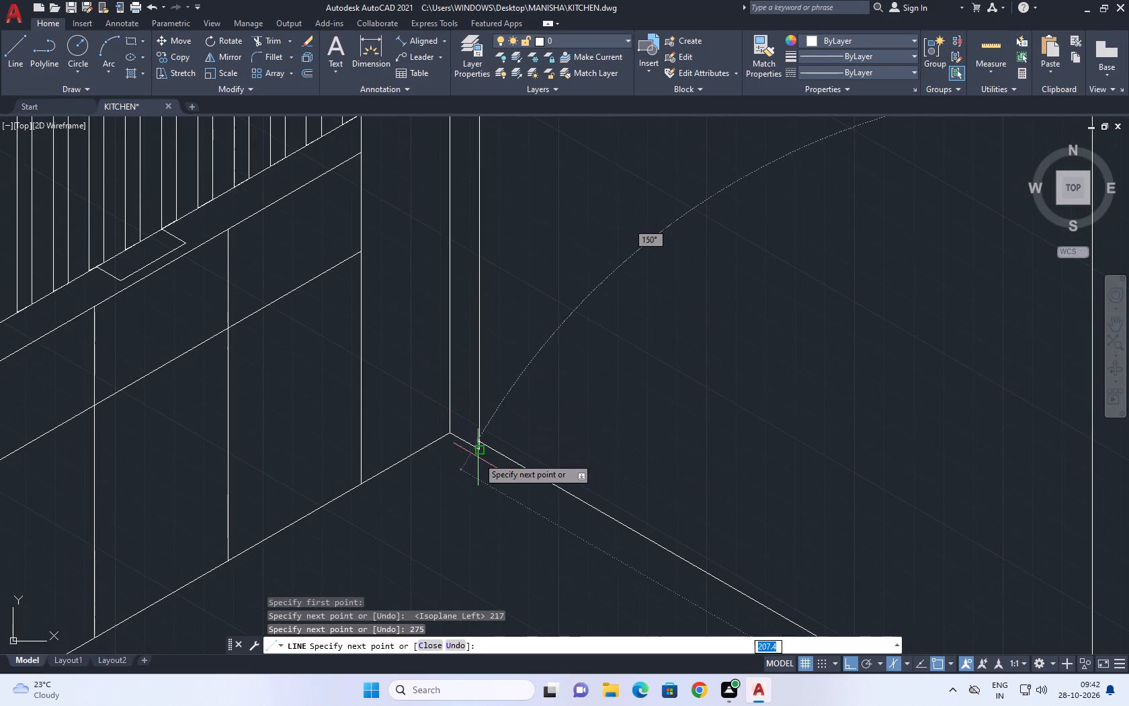
{"action": "left_click", "coordinate": [480, 451]}
{"action": "right_click", "coordinate": [527, 309]}
{"action": "left_click", "coordinate": [566, 338]}
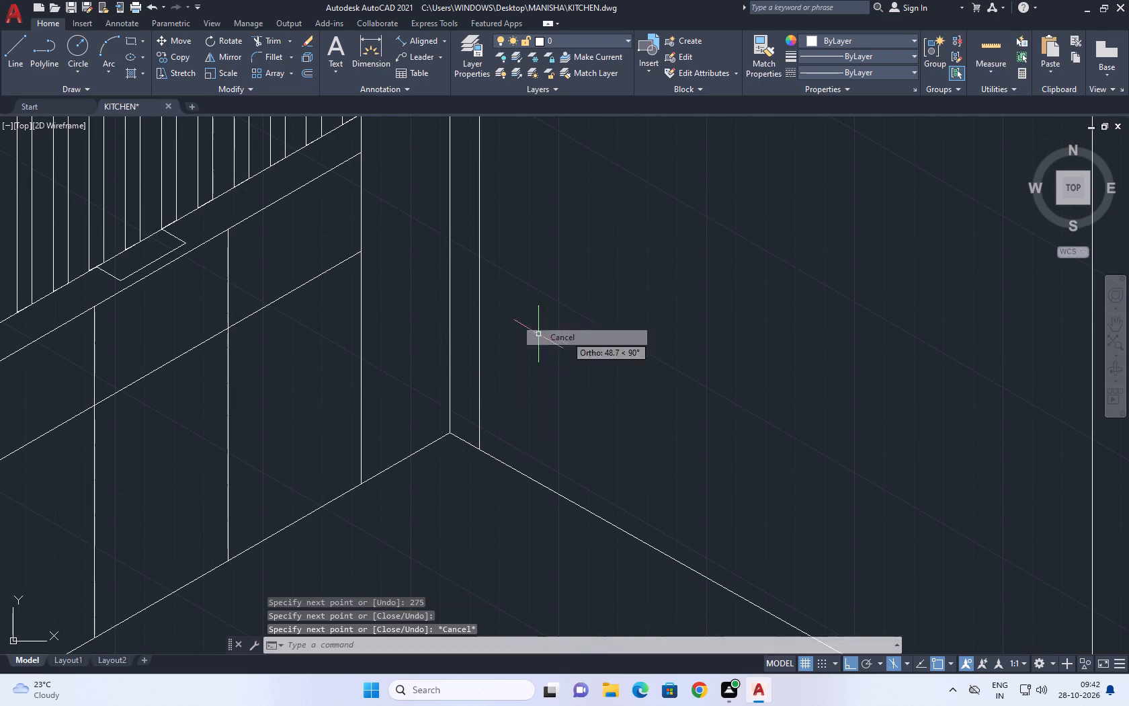
Add an aligned dimension along the adjoining wall's top edge, from the elevation's far upper corner to the wall's outer upper corner.
{"action": "scroll", "coordinate": [520, 316], "scroll_direction": "down", "scroll_amount": 4}
{"action": "middle_click_drag", "start_coordinate": [575, 291], "coordinate": [621, 400]}
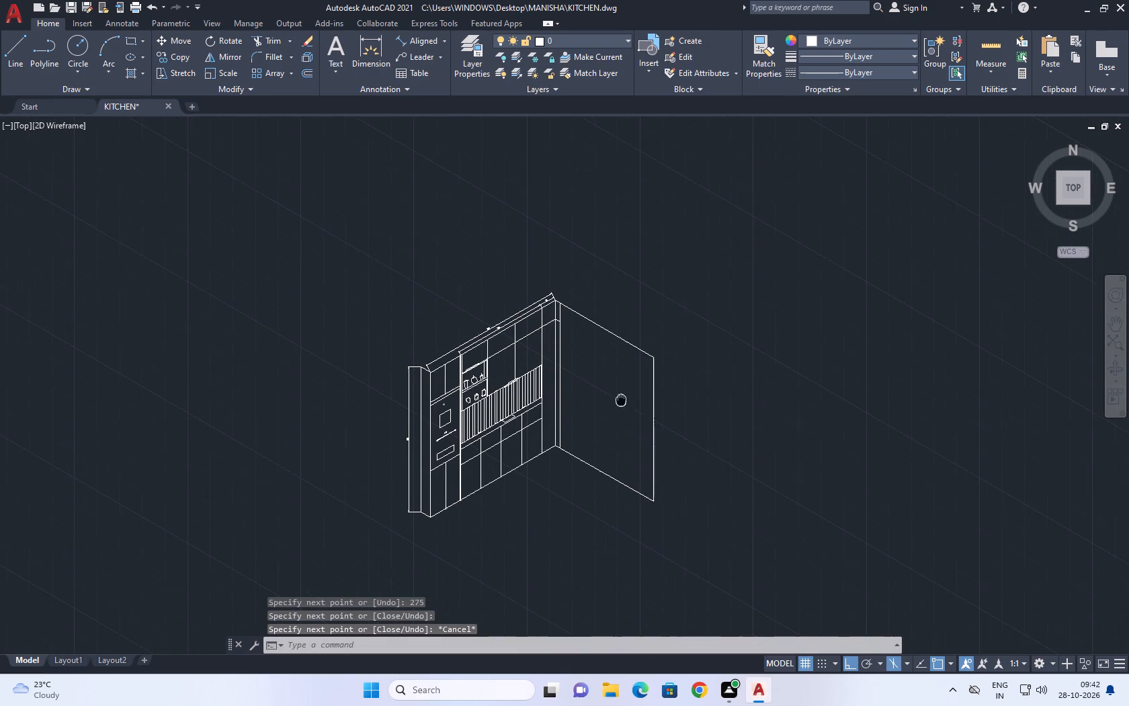
{"action": "middle_click_drag", "start_coordinate": [621, 400], "coordinate": [621, 401]}
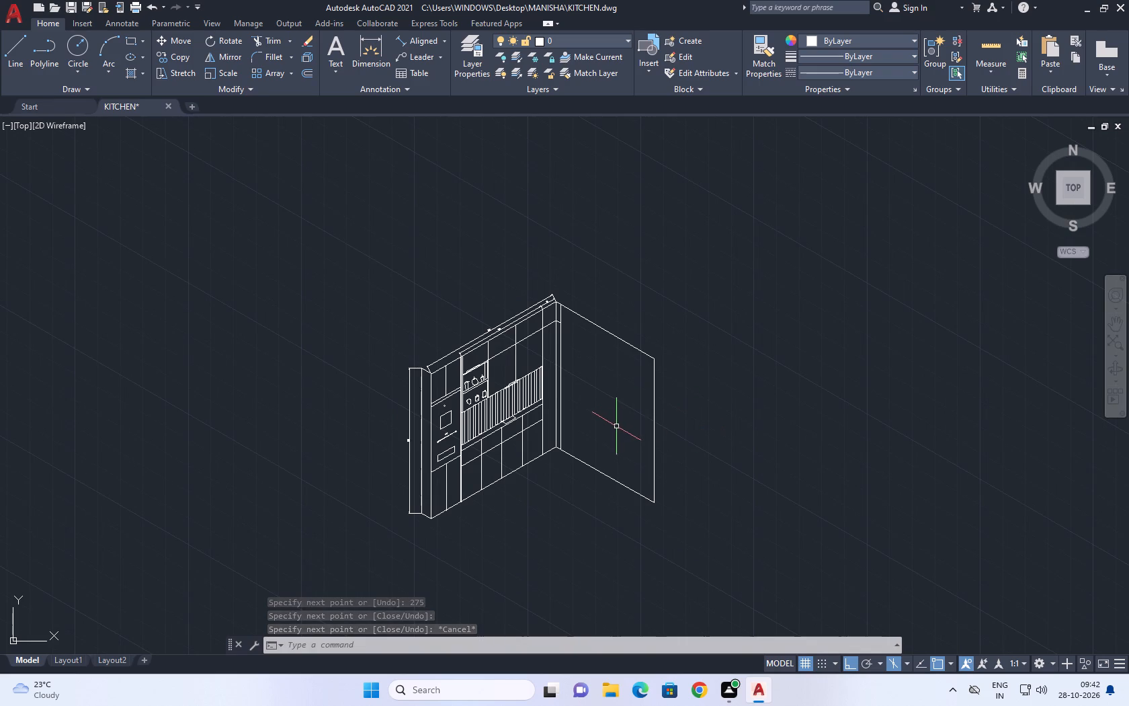
{"action": "middle_click_drag", "start_coordinate": [608, 420], "coordinate": [592, 336]}
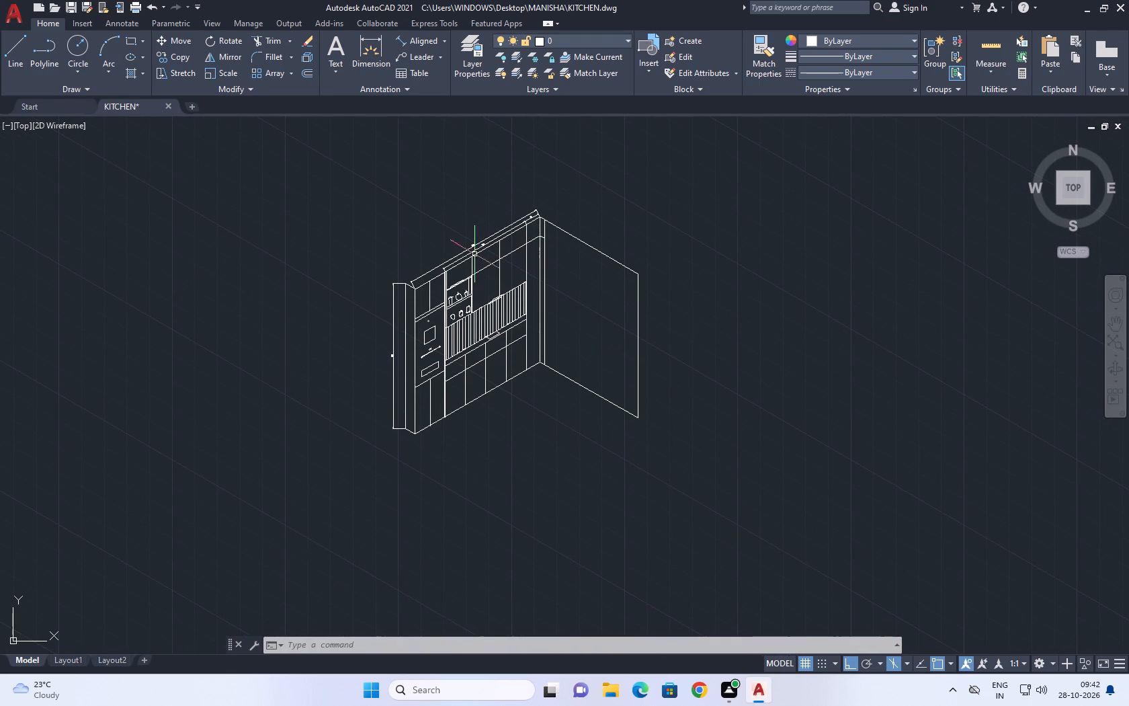
{"action": "middle_click_drag", "start_coordinate": [530, 192], "coordinate": [638, 299]}
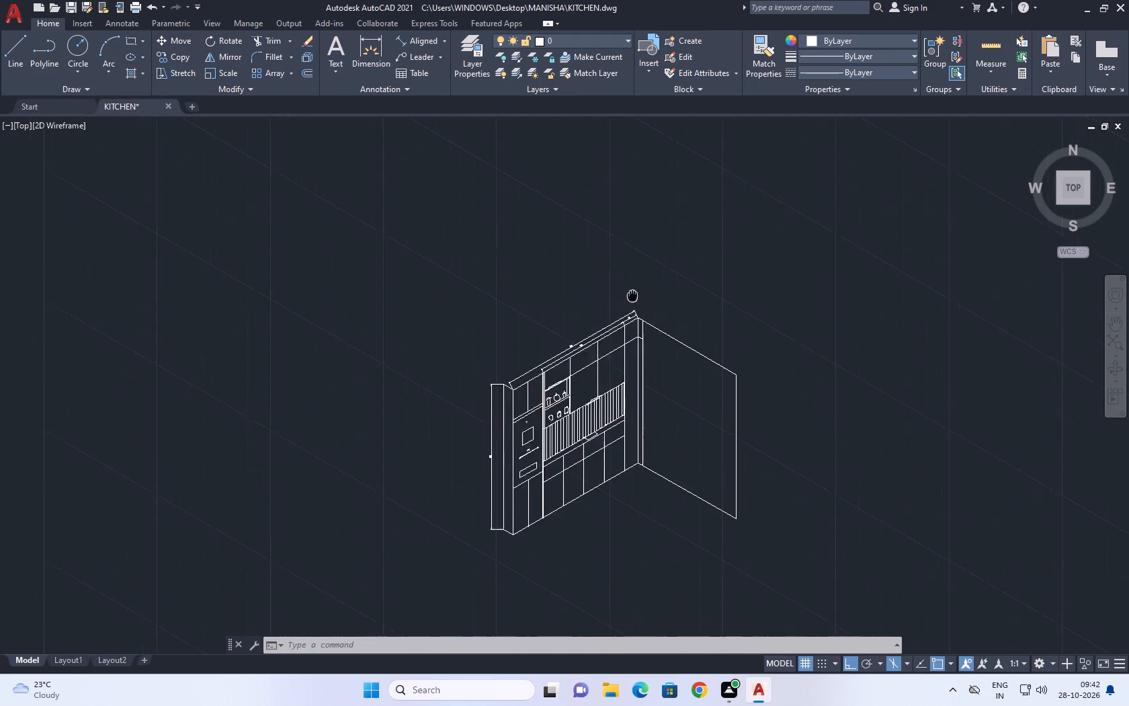
{"action": "middle_click_drag", "start_coordinate": [638, 299], "coordinate": [694, 332]}
{"action": "middle_click_drag", "start_coordinate": [729, 360], "coordinate": [489, 258]}
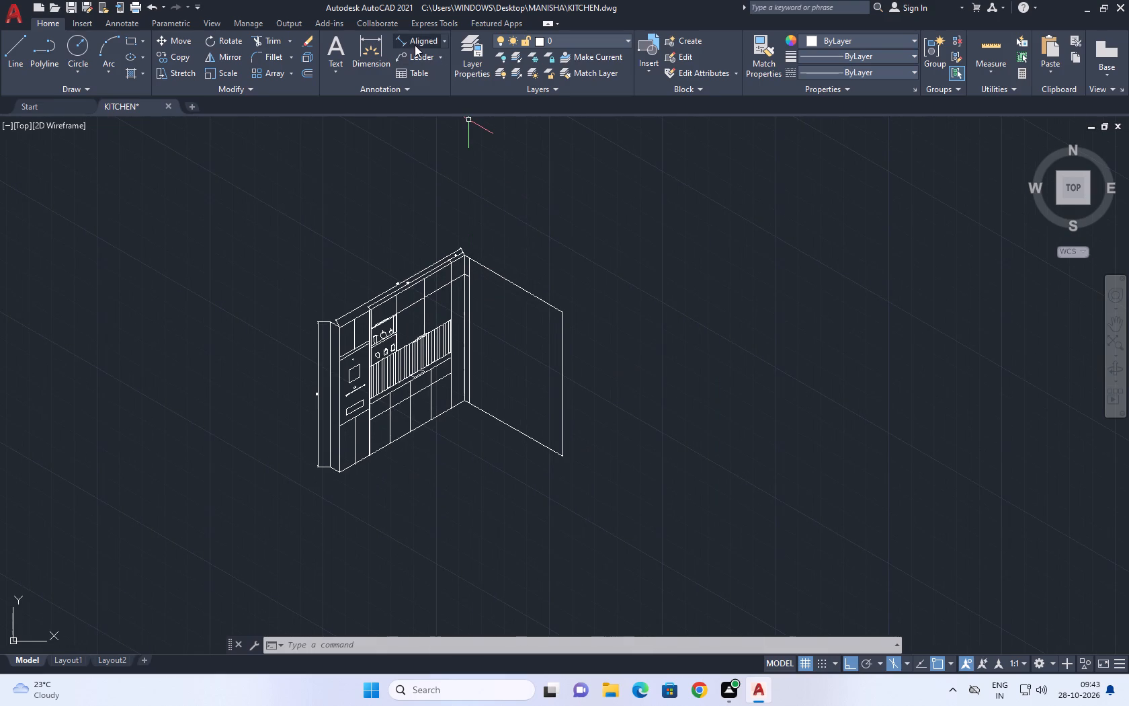
{"action": "left_click", "coordinate": [413, 38]}
{"action": "scroll", "coordinate": [472, 251], "scroll_direction": "up", "scroll_amount": 4}
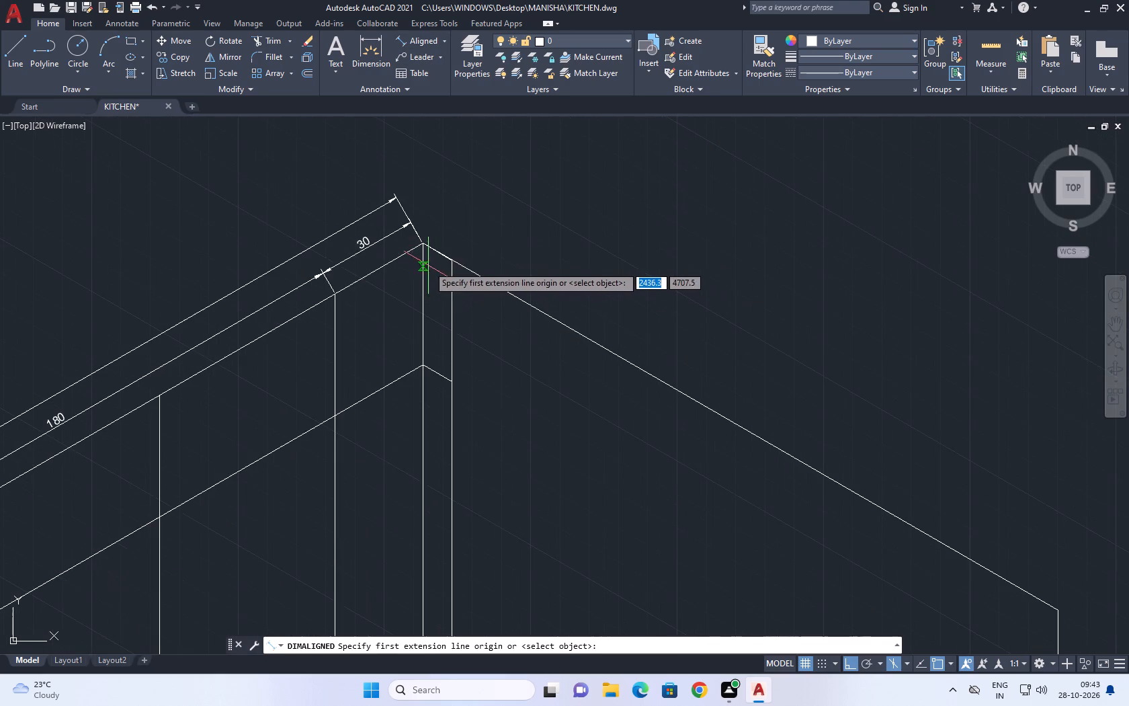
{"action": "left_click", "coordinate": [422, 243]}
{"action": "scroll", "coordinate": [503, 260], "scroll_direction": "down", "scroll_amount": 5}
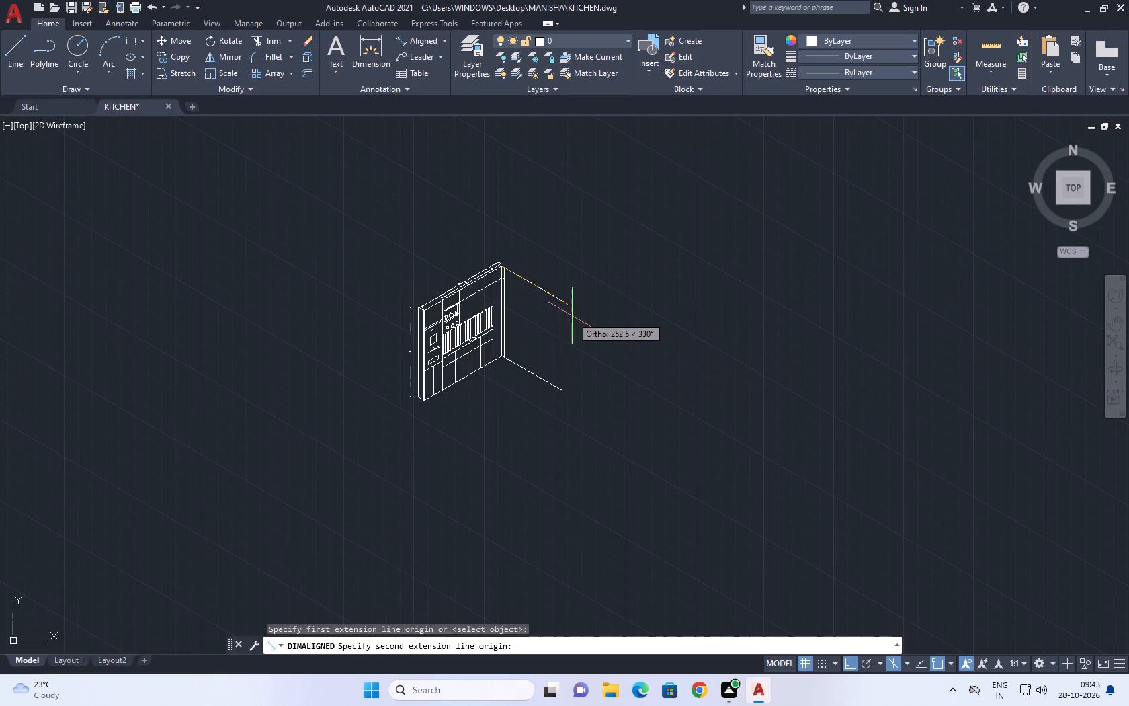
{"action": "scroll", "coordinate": [571, 311], "scroll_direction": "up", "scroll_amount": 3}
{"action": "left_click", "coordinate": [558, 292]}
{"action": "left_click", "coordinate": [569, 279]}
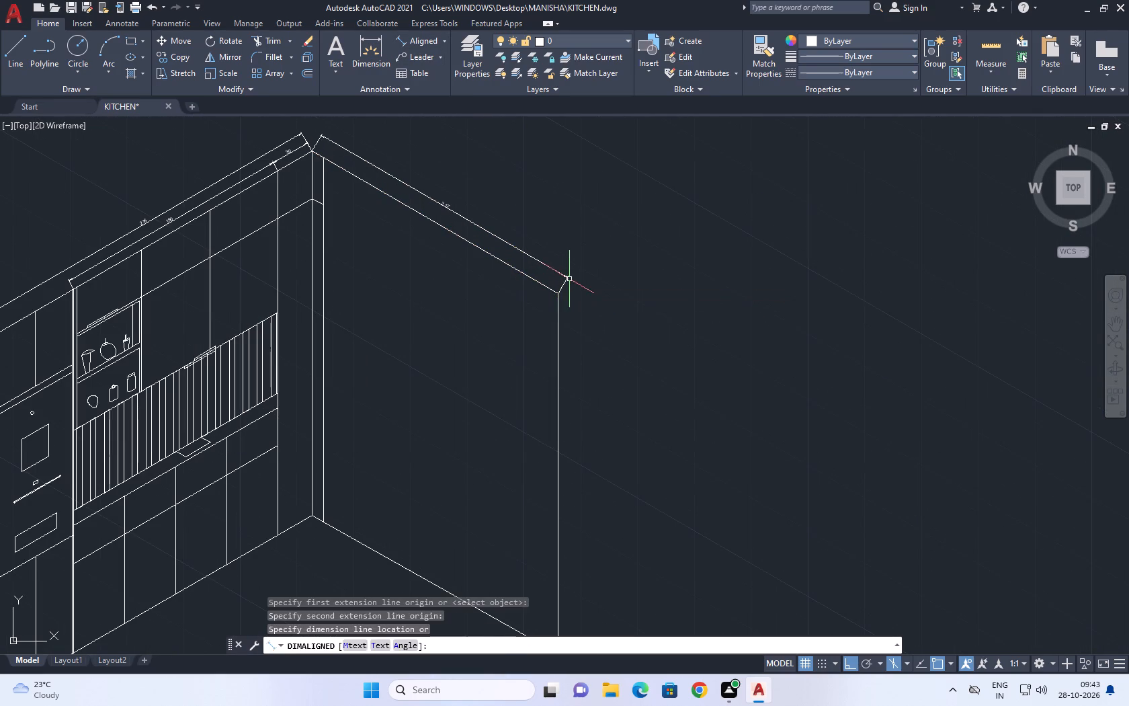
Erase the short top line of the side panel that overlaps the adjoining wall's top edge at the elevation corner.
{"action": "scroll", "coordinate": [425, 185], "scroll_direction": "up", "scroll_amount": 2}
{"action": "middle_click_drag", "start_coordinate": [460, 200], "coordinate": [729, 383]}
{"action": "scroll", "coordinate": [714, 370], "scroll_direction": "down", "scroll_amount": 1}
{"action": "scroll", "coordinate": [542, 351], "scroll_direction": "up", "scroll_amount": 3}
{"action": "left_click", "coordinate": [440, 227]}
{"action": "left_click", "coordinate": [667, 384]}
{"action": "right_click", "coordinate": [605, 280]}
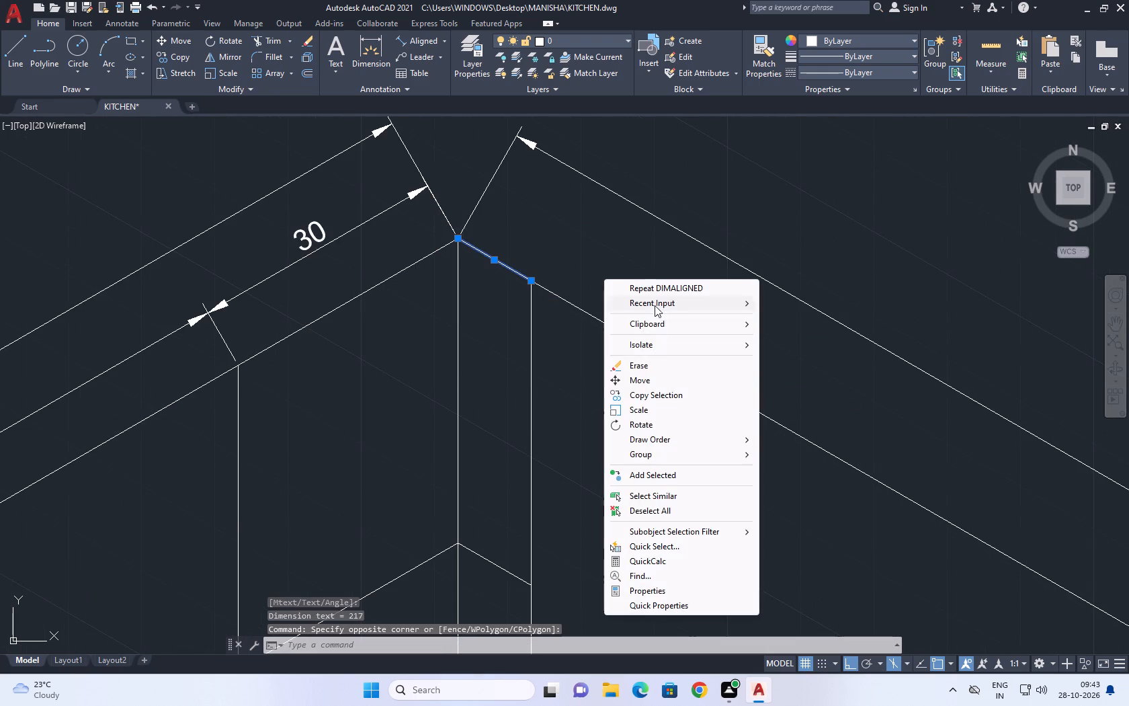
{"action": "left_click", "coordinate": [645, 361]}
In the top isoplane, draw a line 20 long at 210° from the adjoining wall's lower outer corner.
{"action": "scroll", "coordinate": [570, 325], "scroll_direction": "down", "scroll_amount": 6}
{"action": "middle_click_drag", "start_coordinate": [628, 423], "coordinate": [601, 346]}
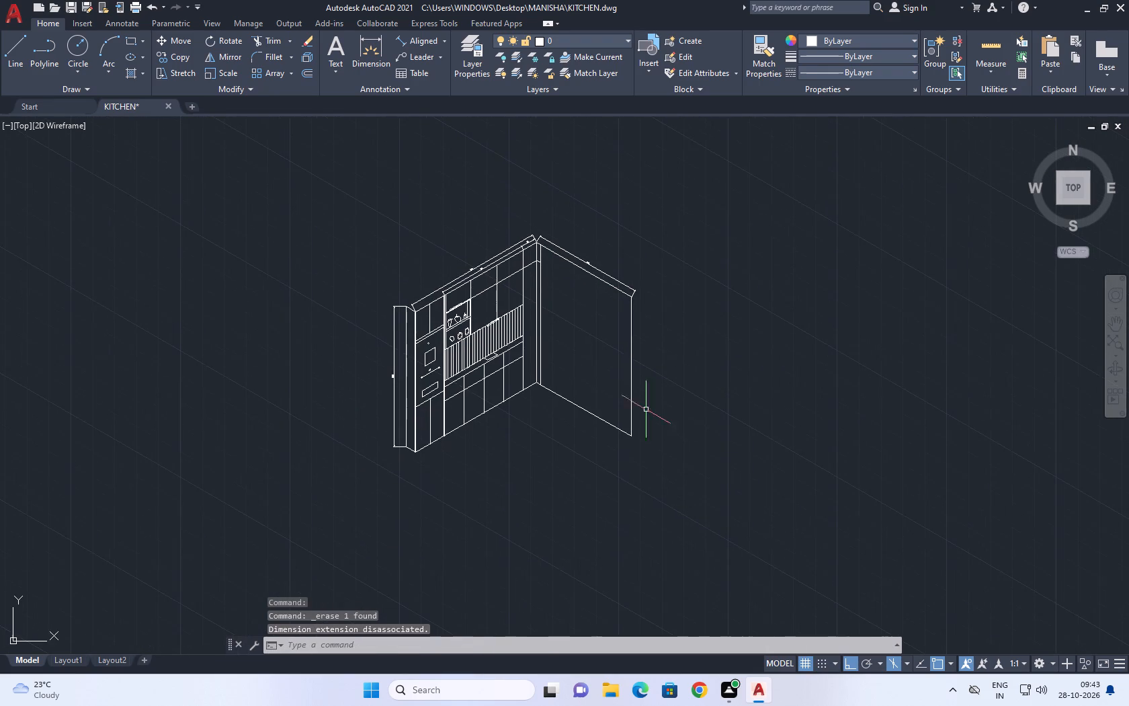
{"action": "scroll", "coordinate": [628, 431], "scroll_direction": "up", "scroll_amount": 2}
{"action": "middle_click_drag", "start_coordinate": [626, 414], "coordinate": [644, 420]}
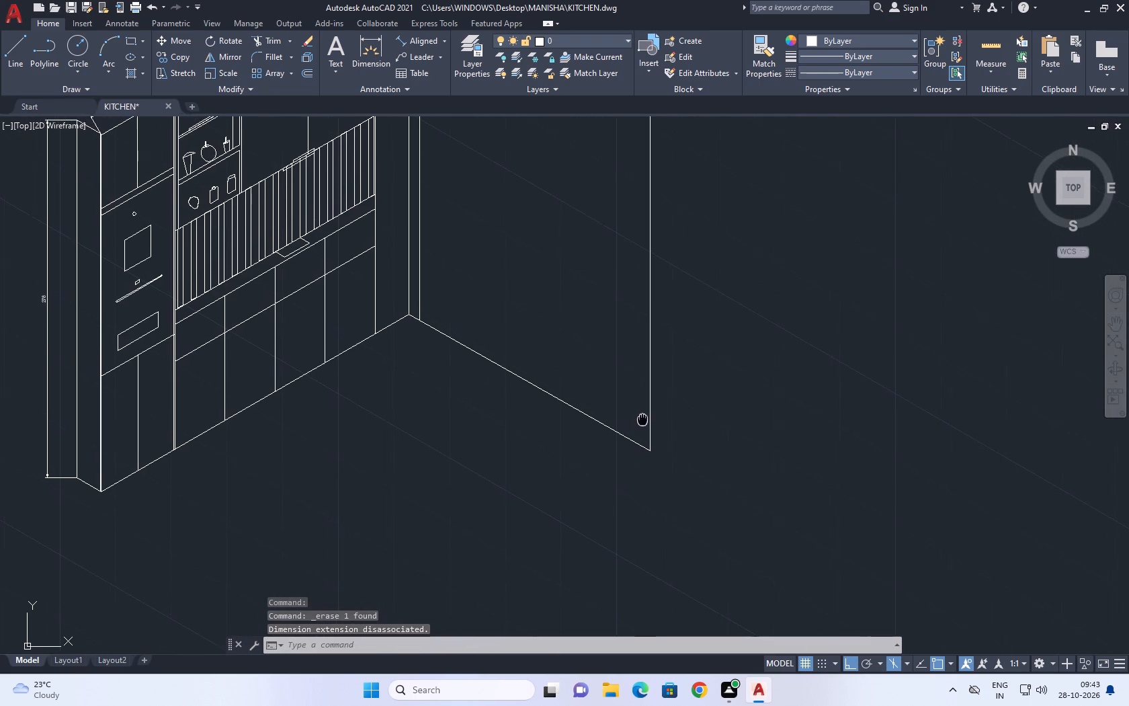
{"action": "middle_click_drag", "start_coordinate": [644, 420], "coordinate": [647, 419]}
{"action": "middle_click_drag", "start_coordinate": [676, 409], "coordinate": [687, 425]}
{"action": "middle_click", "coordinate": [688, 426]}
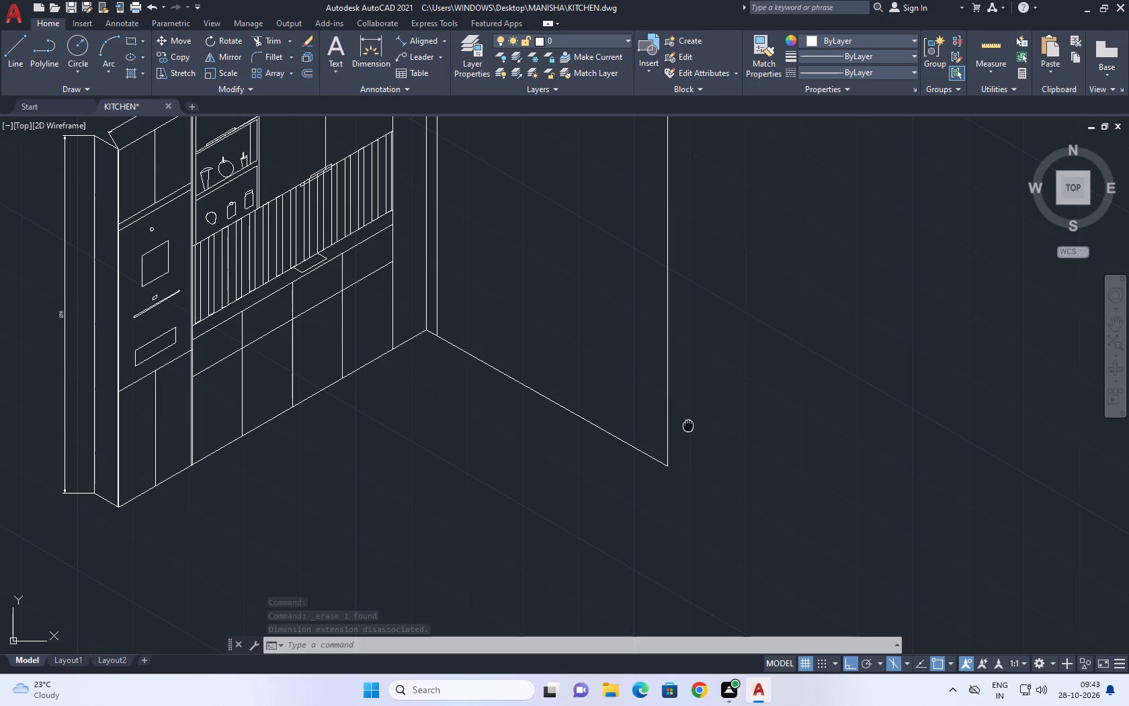
{"action": "scroll", "coordinate": [688, 426], "scroll_direction": "down", "scroll_amount": 3}
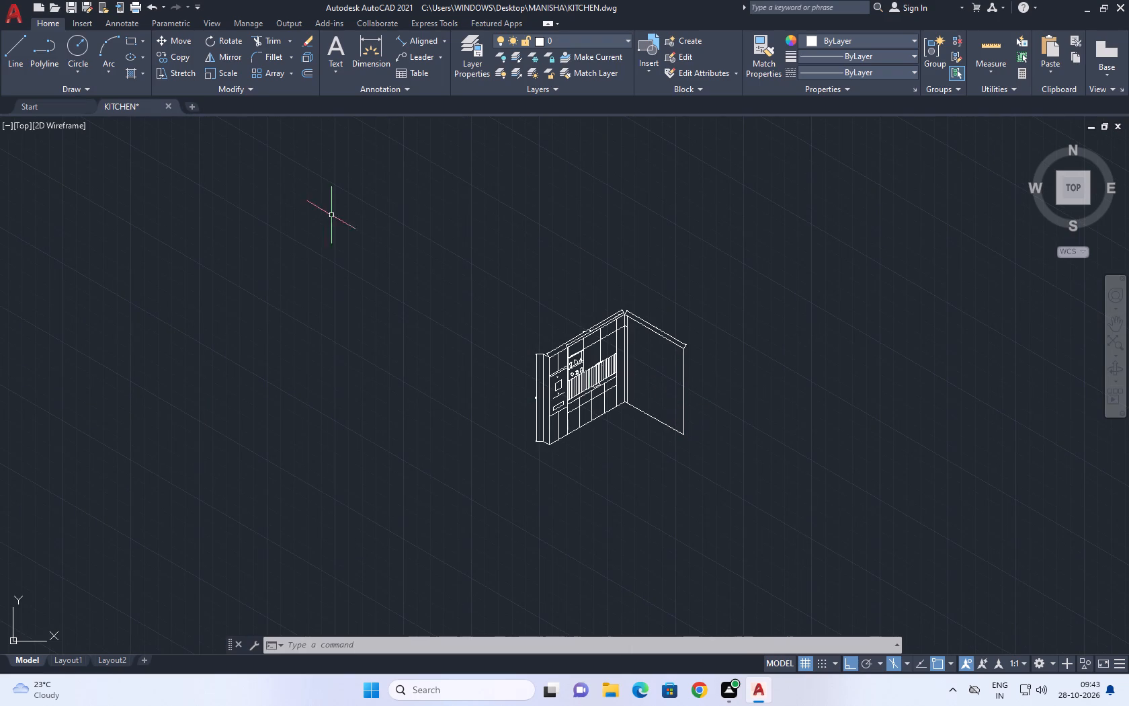
{"action": "left_click", "coordinate": [14, 48]}
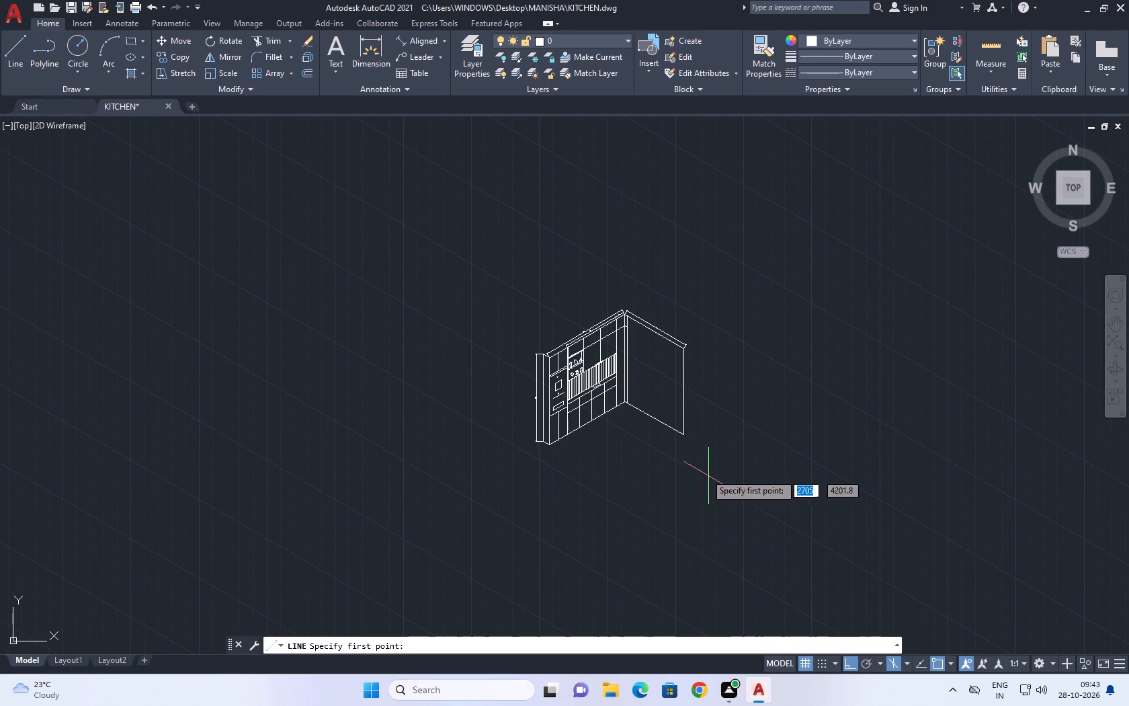
{"action": "scroll", "coordinate": [686, 442], "scroll_direction": "up", "scroll_amount": 3}
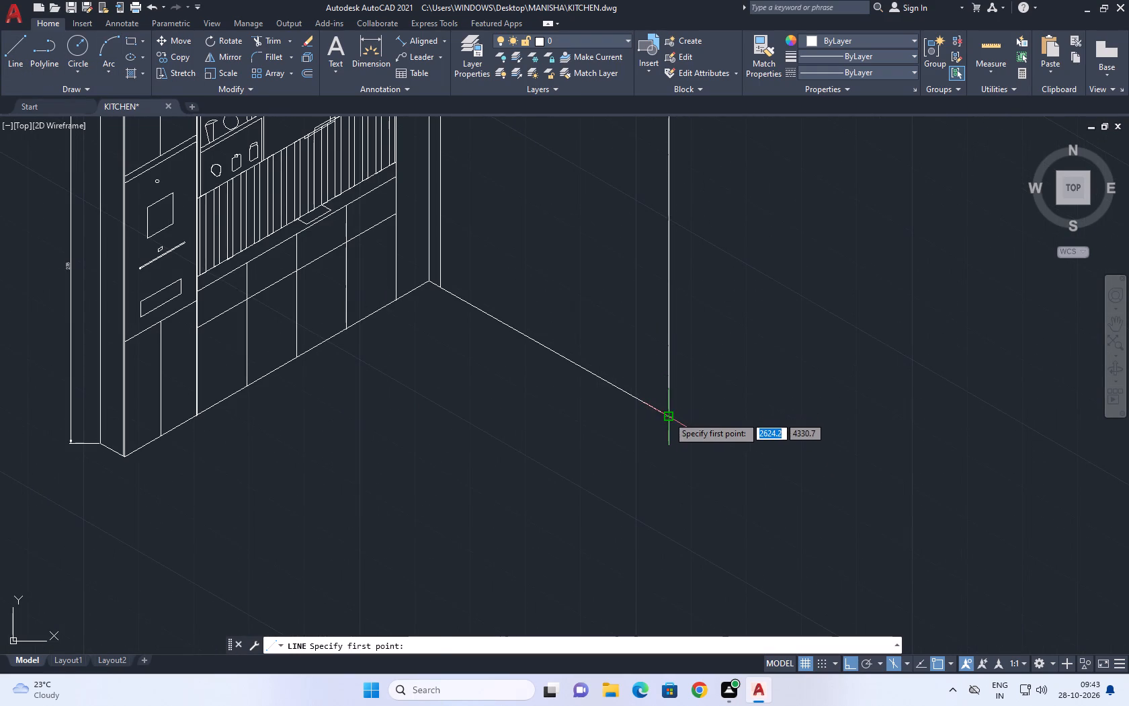
{"action": "left_click", "coordinate": [668, 416]}
{"action": "scroll", "coordinate": [608, 460], "scroll_direction": "down", "scroll_amount": 1}
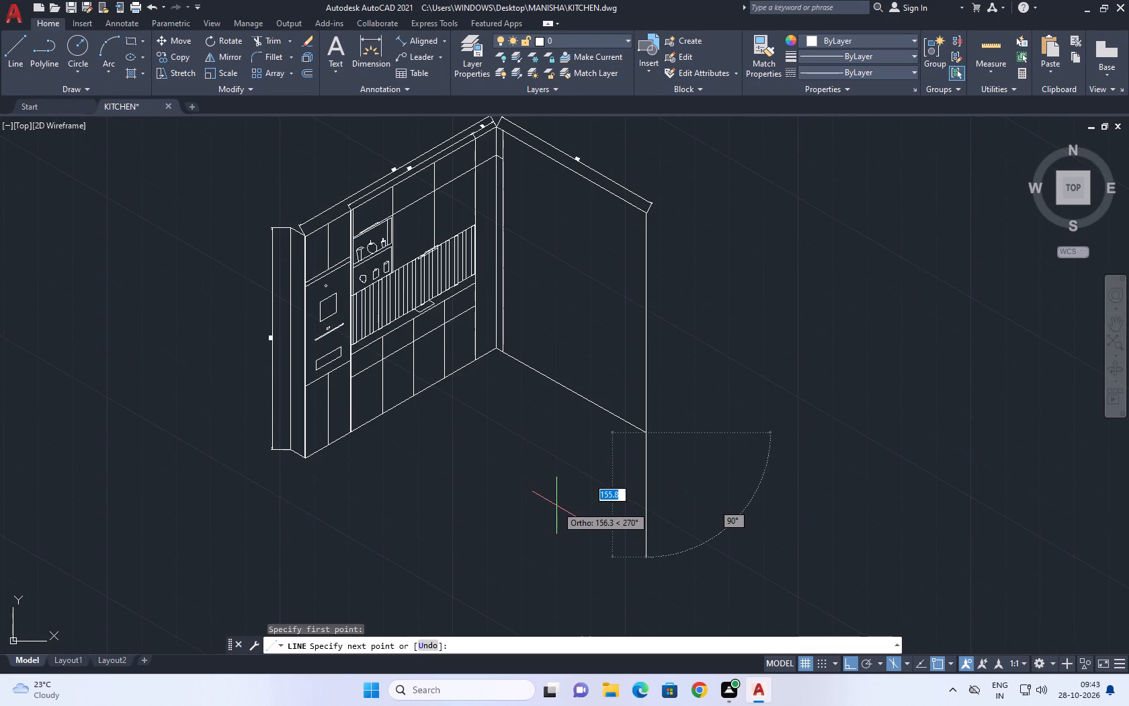
{"action": "key", "text": "F5"}
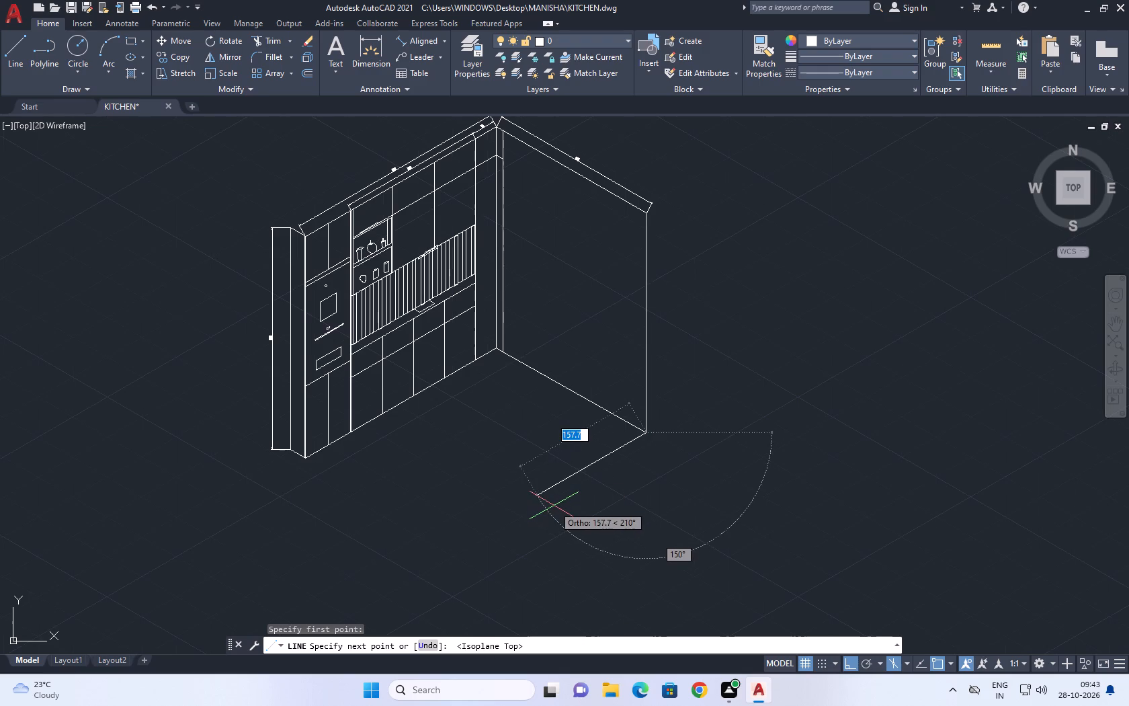
{"action": "type", "text": "20"}
{"action": "key", "text": "Return"}
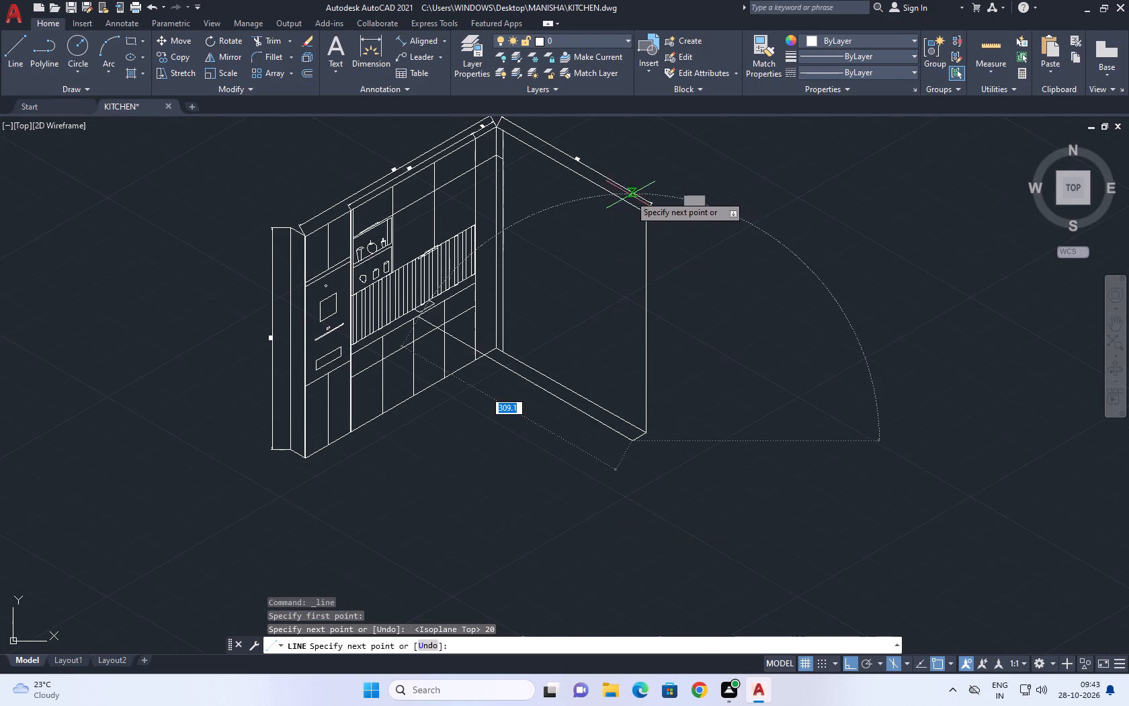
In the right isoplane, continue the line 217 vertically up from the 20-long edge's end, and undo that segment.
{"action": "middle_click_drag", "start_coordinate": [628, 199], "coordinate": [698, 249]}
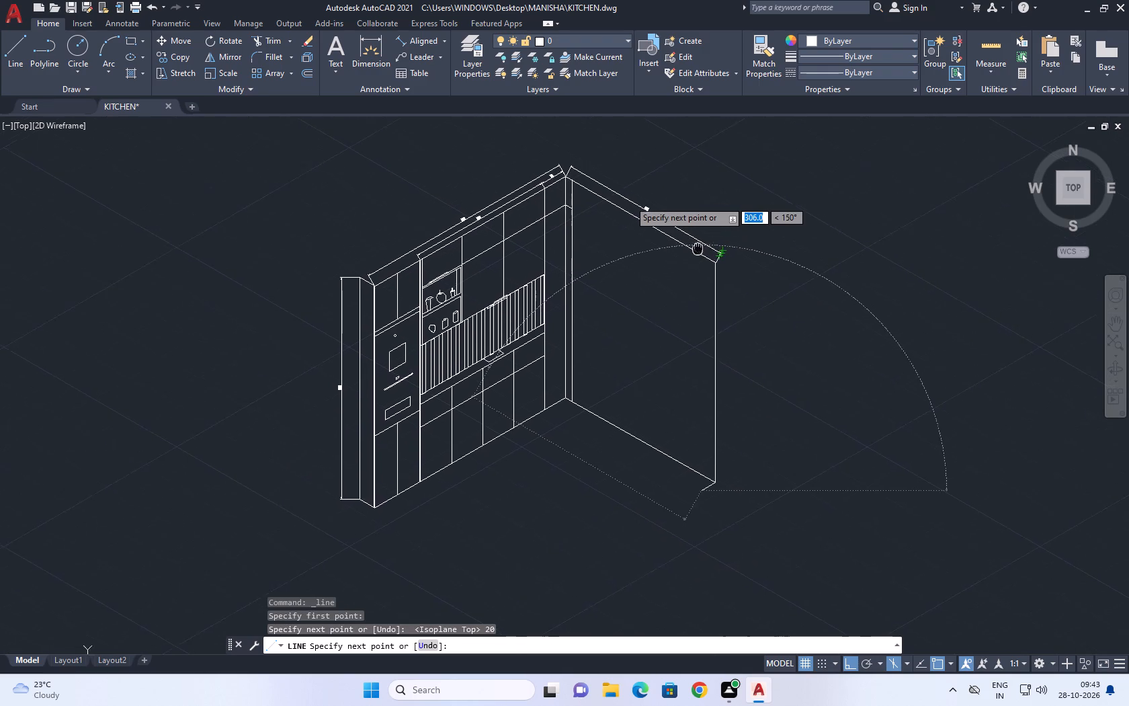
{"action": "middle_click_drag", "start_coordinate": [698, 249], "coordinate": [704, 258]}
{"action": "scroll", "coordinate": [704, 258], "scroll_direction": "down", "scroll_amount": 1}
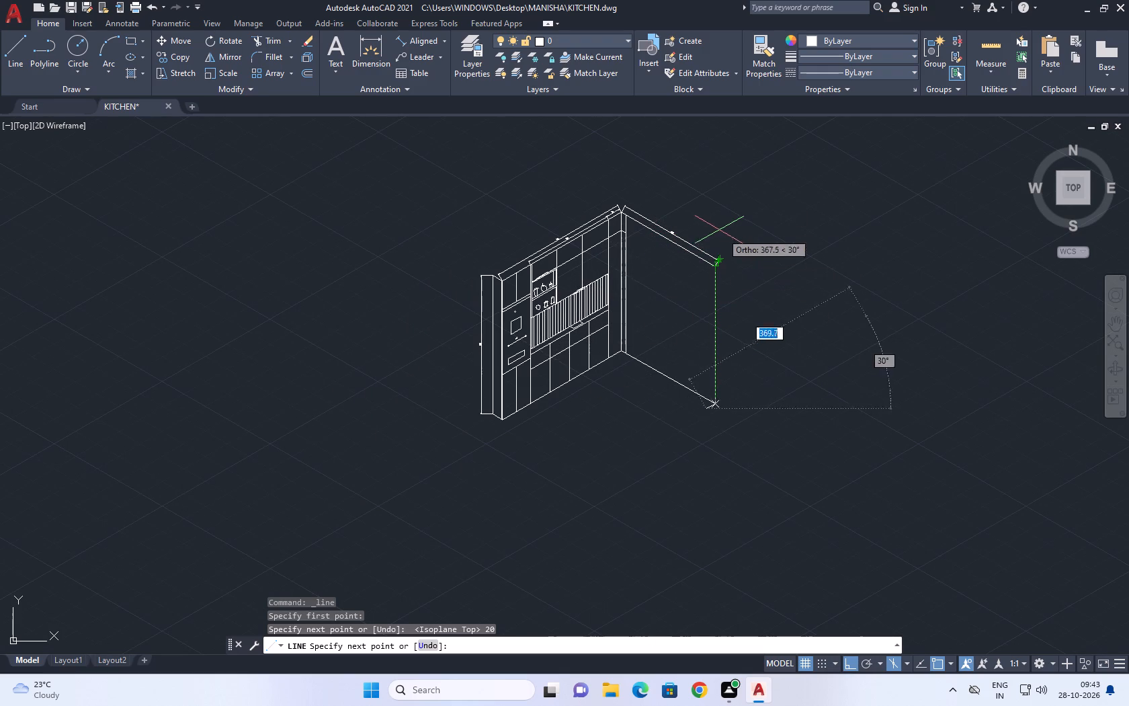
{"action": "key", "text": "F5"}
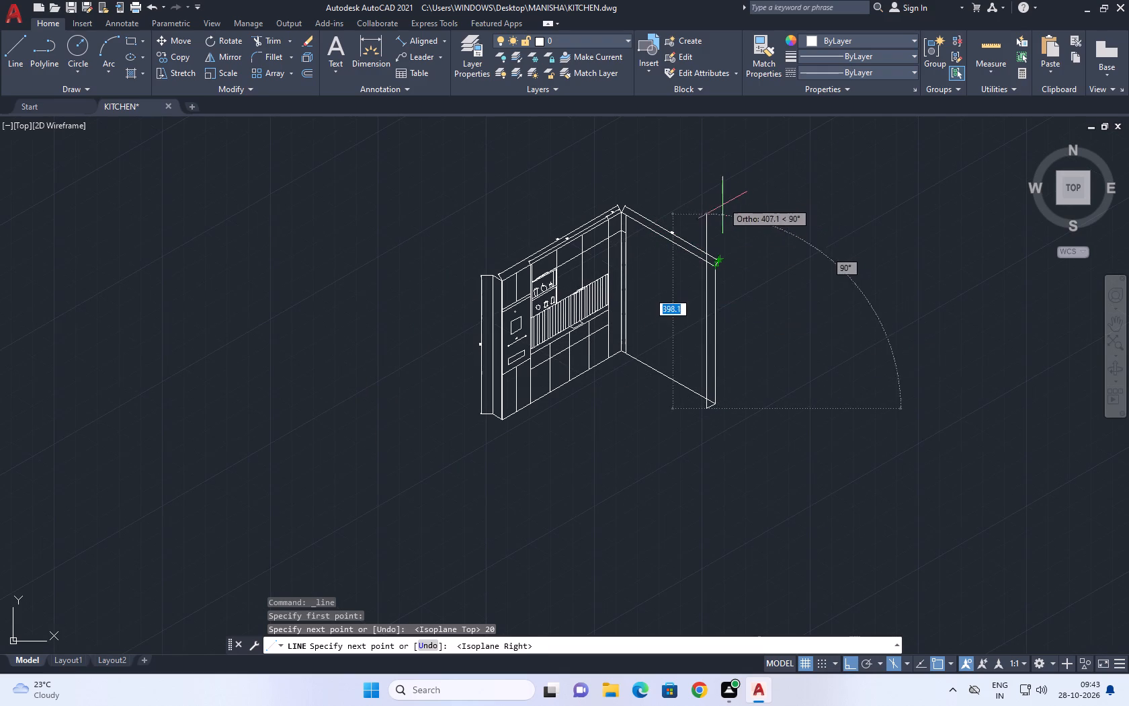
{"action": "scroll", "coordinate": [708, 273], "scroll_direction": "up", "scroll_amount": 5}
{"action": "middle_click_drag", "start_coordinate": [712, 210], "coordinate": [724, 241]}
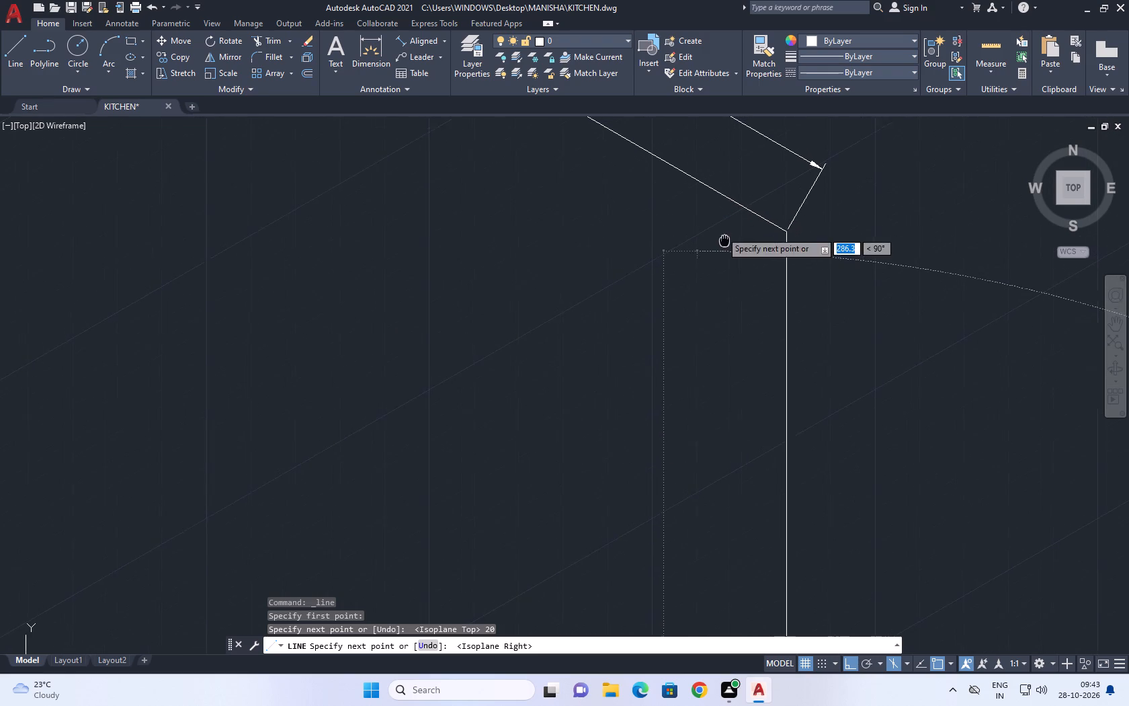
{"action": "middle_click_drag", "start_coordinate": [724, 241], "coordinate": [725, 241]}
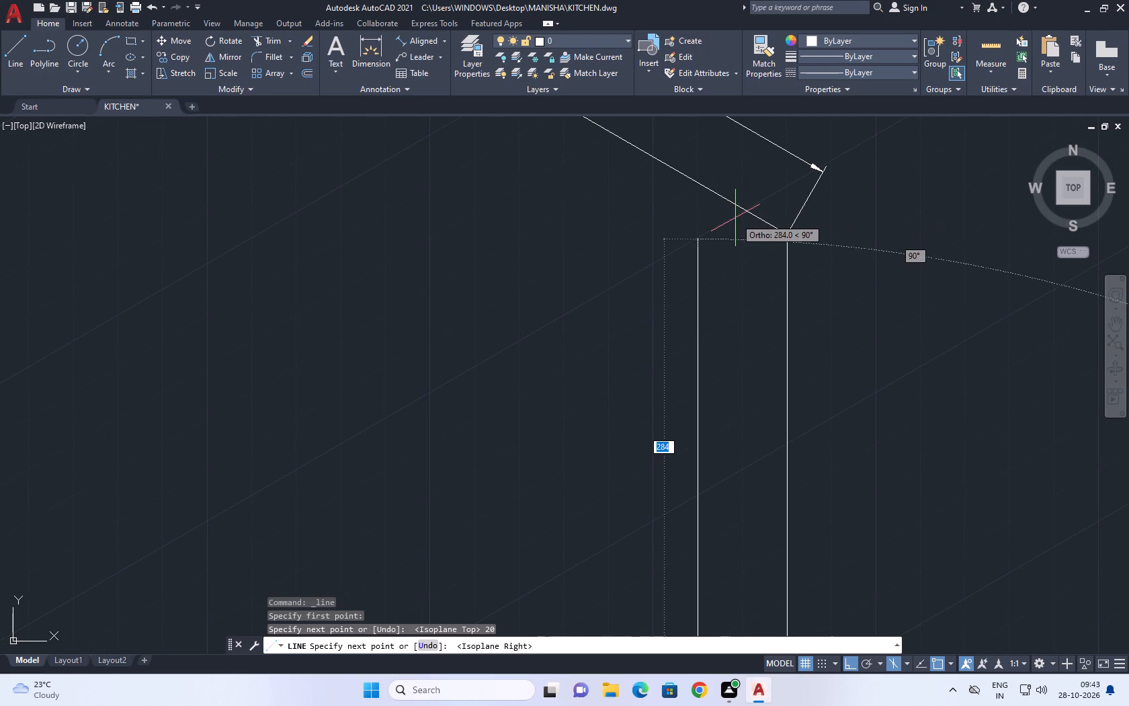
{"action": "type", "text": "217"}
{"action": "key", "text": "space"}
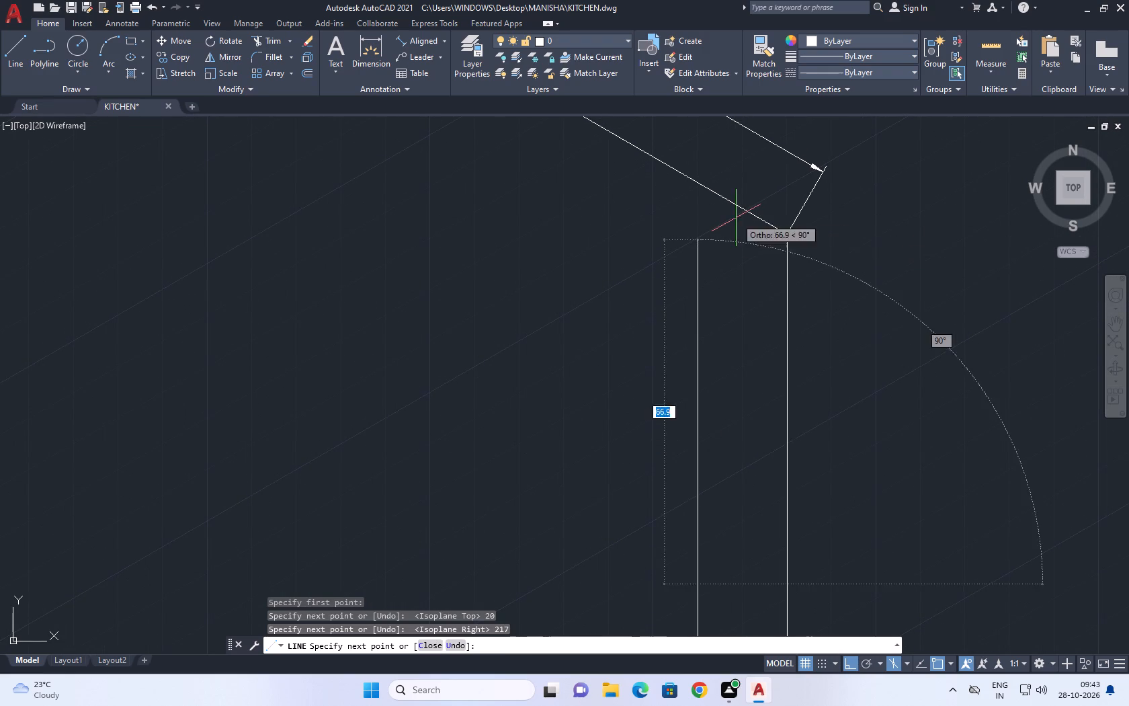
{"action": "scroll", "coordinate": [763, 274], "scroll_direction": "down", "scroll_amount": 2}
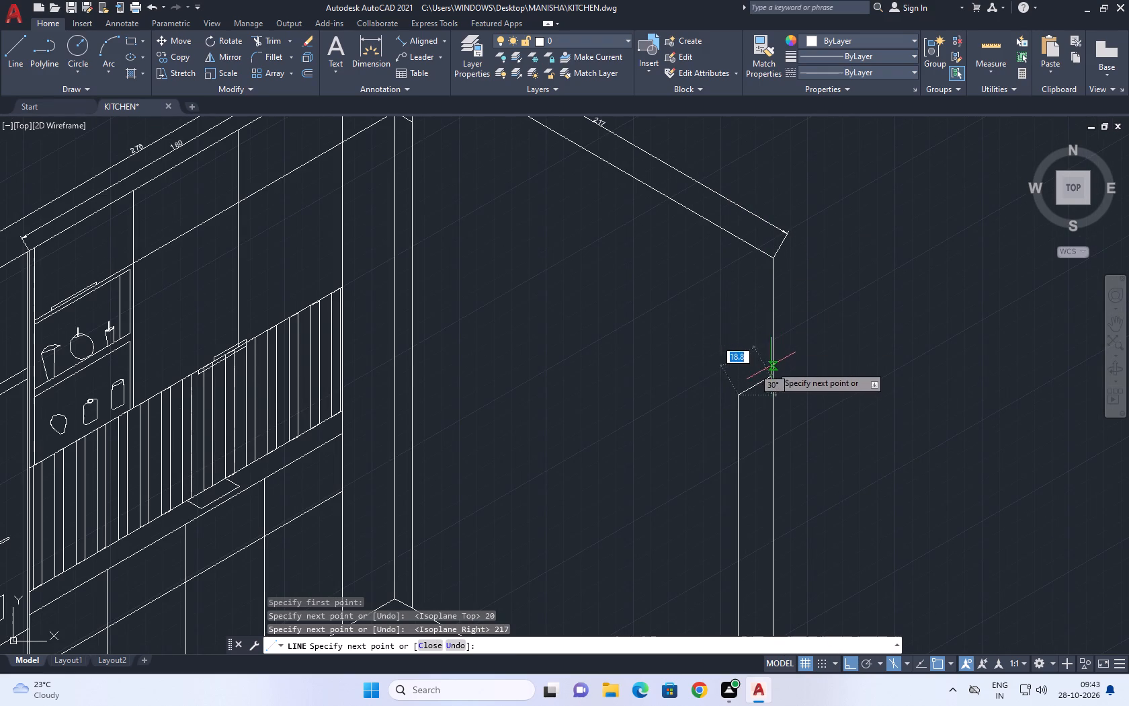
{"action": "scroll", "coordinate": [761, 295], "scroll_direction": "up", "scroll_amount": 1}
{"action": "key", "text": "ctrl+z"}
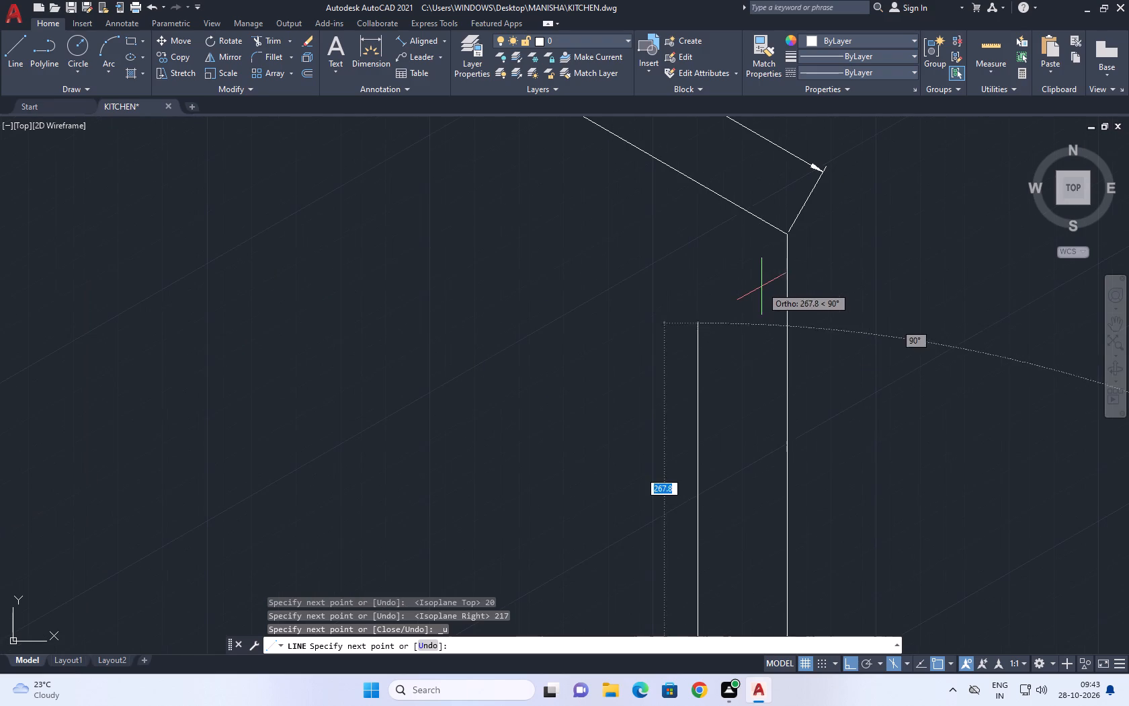
Continue the line 275 vertically up in the right isoplane and join it at 30° to the adjoining wall's upper outer corner.
{"action": "middle_click_drag", "start_coordinate": [733, 247], "coordinate": [720, 296]}
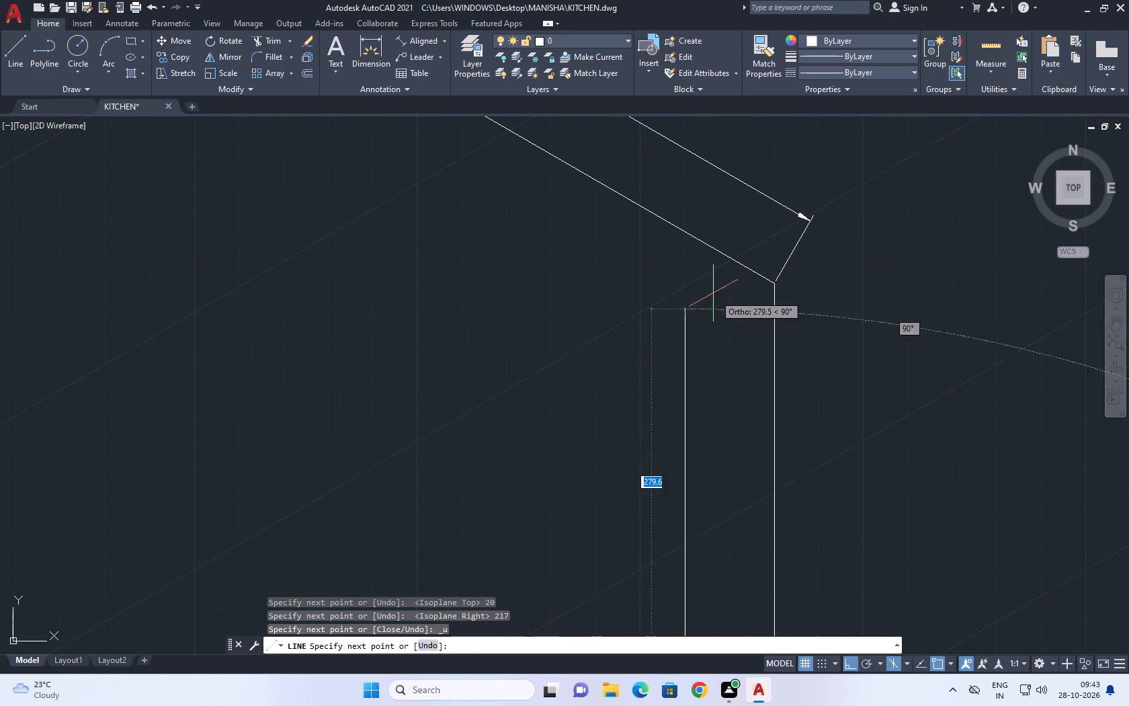
{"action": "key", "text": "2"}
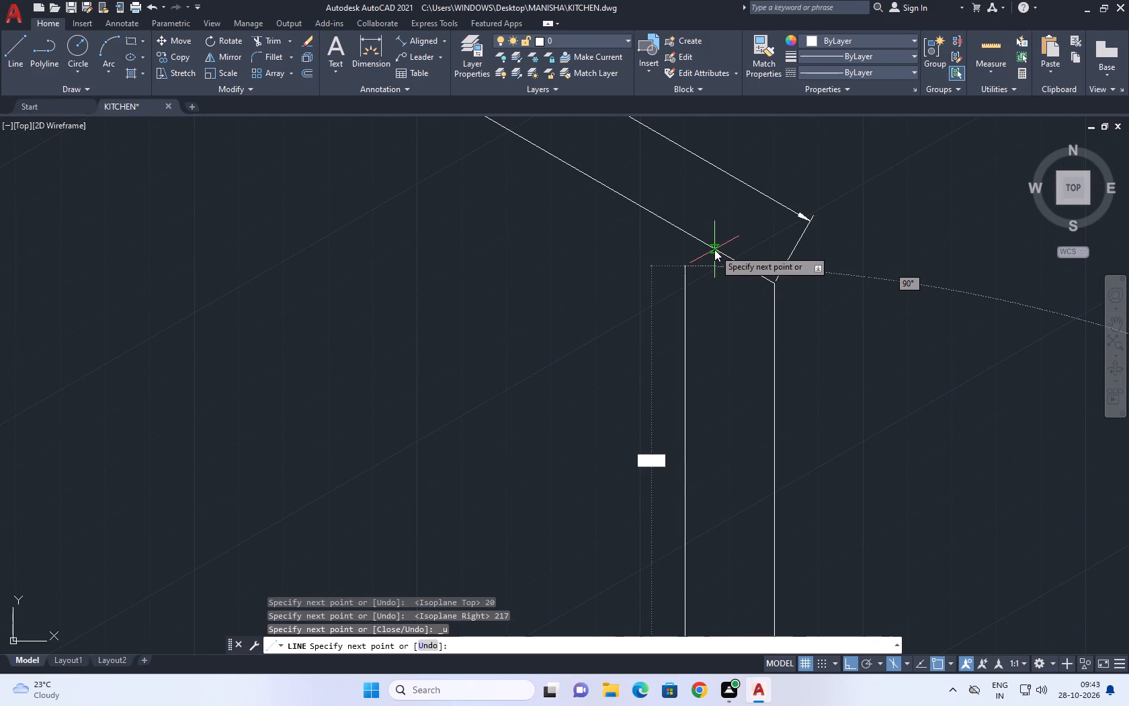
{"action": "key", "text": "7"}
{"action": "type", "text": "5"}
{"action": "key", "text": "space"}
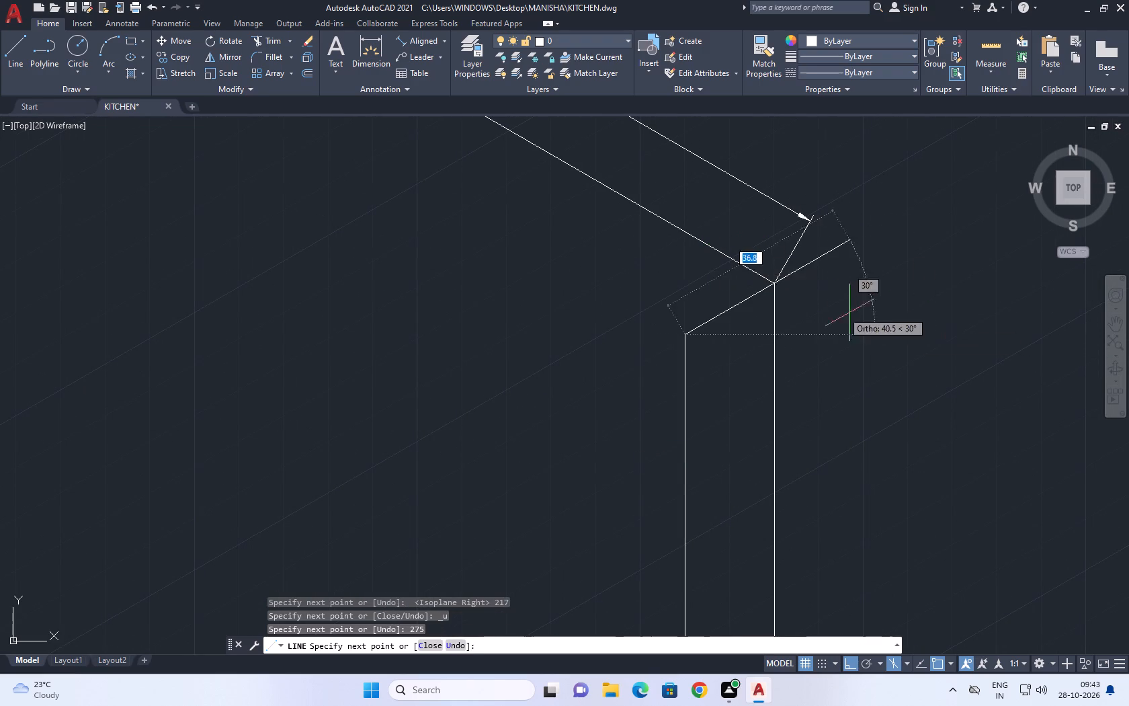
{"action": "left_click", "coordinate": [771, 280]}
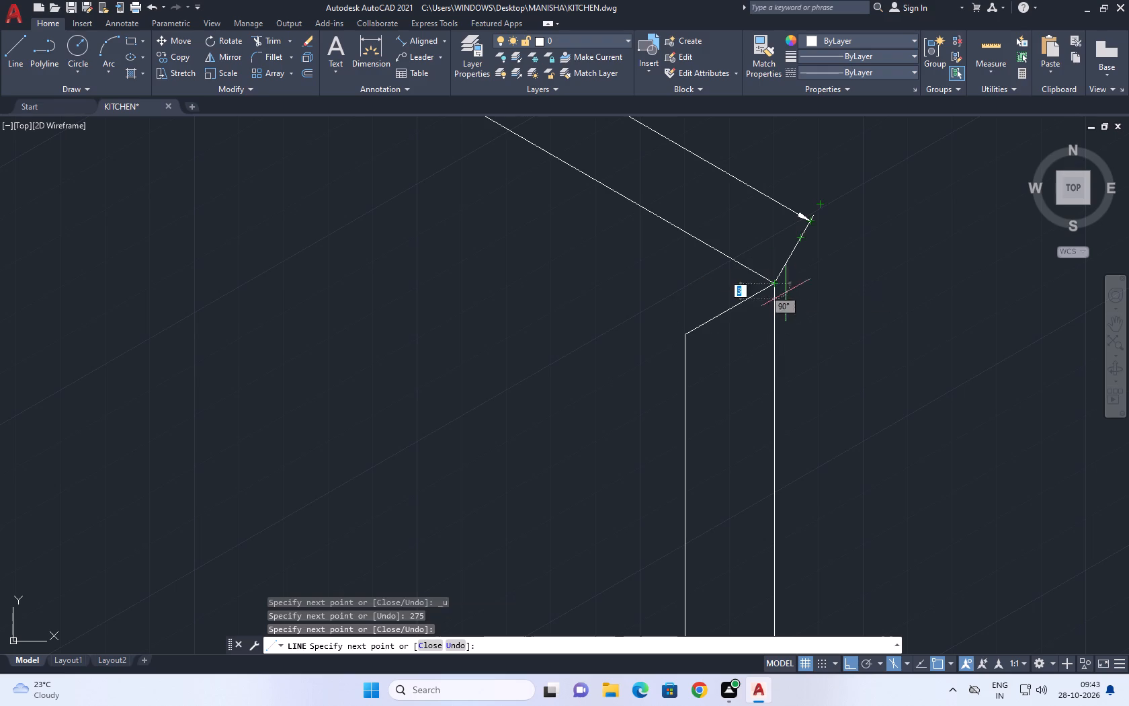
{"action": "key", "text": "Escape"}
In the left isoplane, draw a line 60 long at 150° from the end panel's upper front corner.
{"action": "scroll", "coordinate": [776, 307], "scroll_direction": "down", "scroll_amount": 3}
{"action": "middle_click_drag", "start_coordinate": [727, 277], "coordinate": [767, 301]}
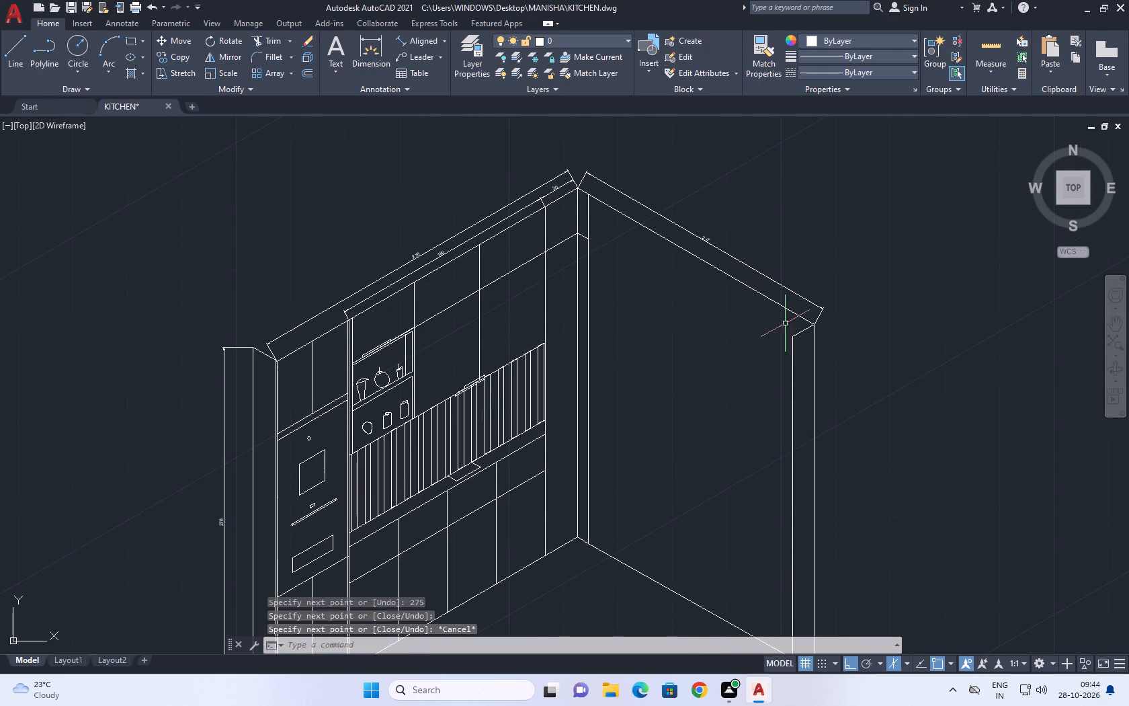
{"action": "middle_click_drag", "start_coordinate": [793, 338], "coordinate": [838, 385]}
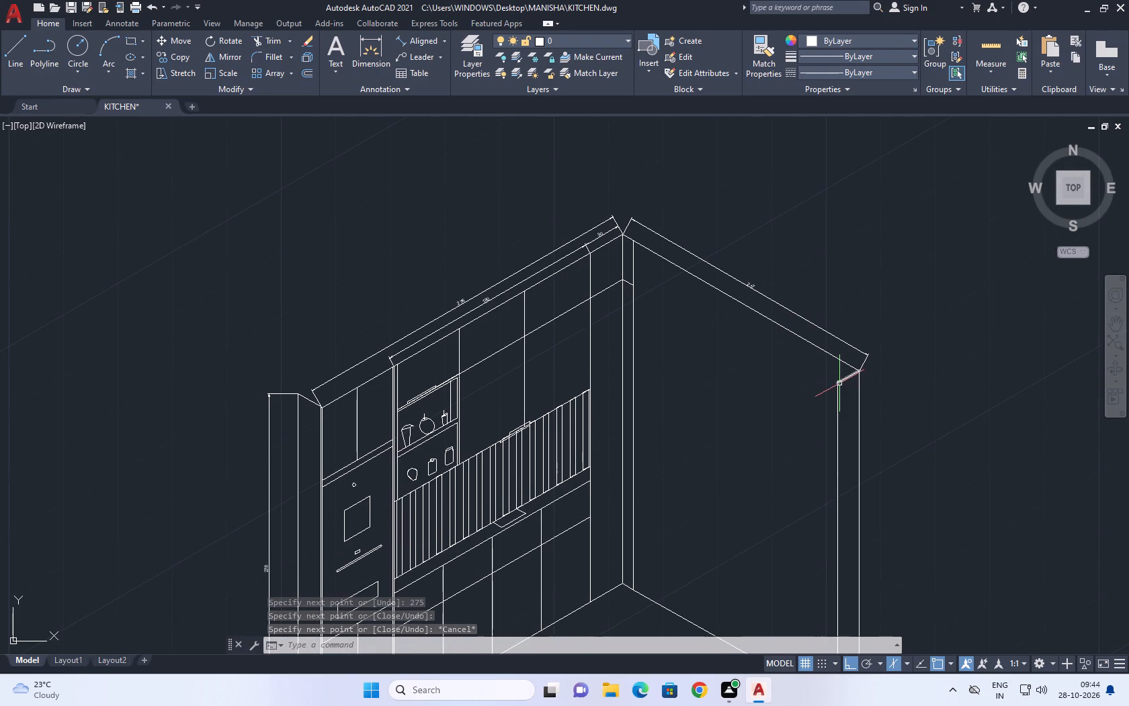
{"action": "type", "text": "L"}
{"action": "key", "text": "space"}
{"action": "left_click", "coordinate": [837, 385]}
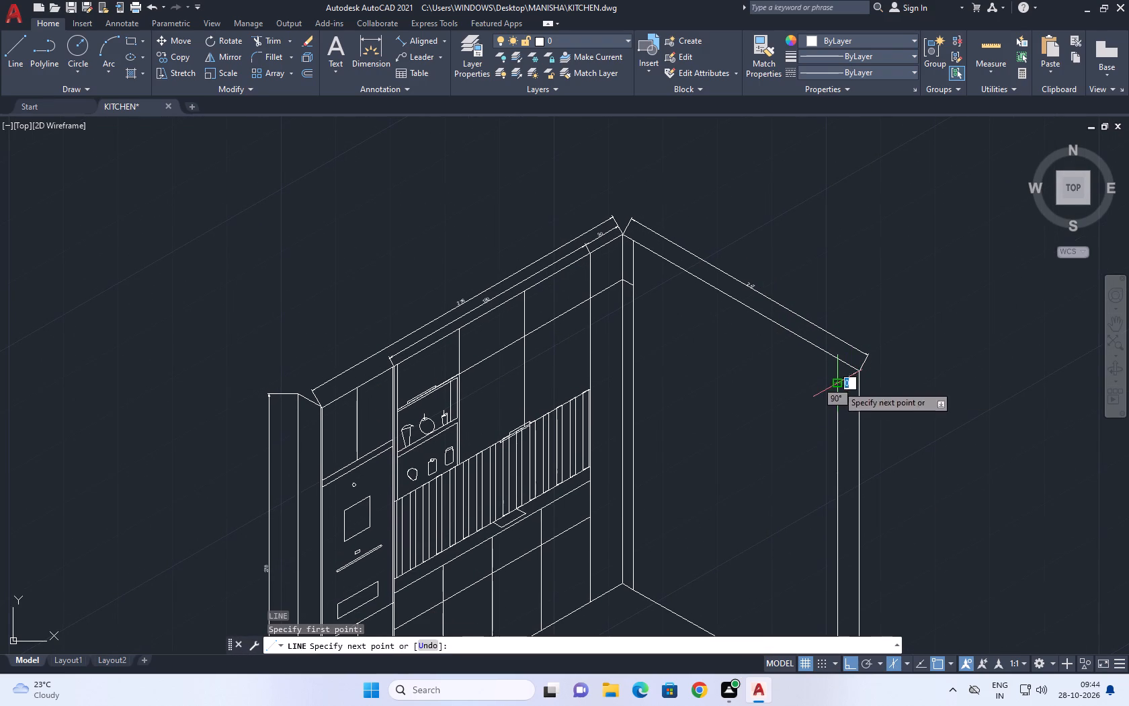
{"action": "key", "text": "F5"}
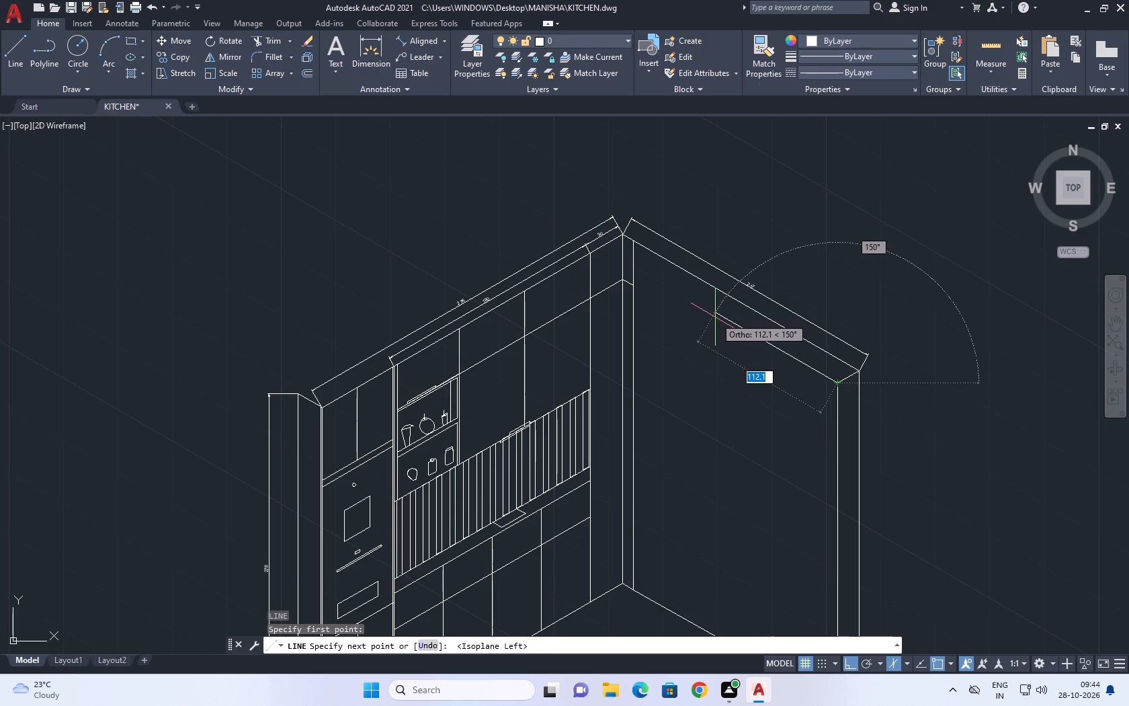
{"action": "key", "text": "6"}
{"action": "key", "text": "6"}
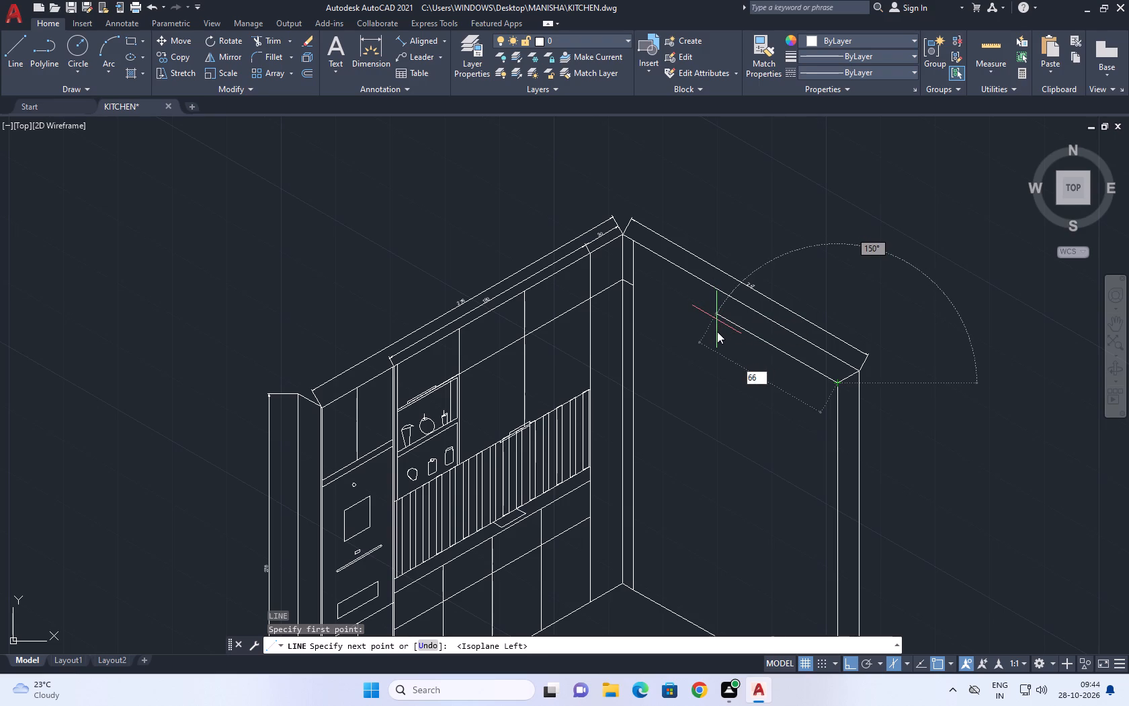
{"action": "key", "text": "BackSpace"}
{"action": "key", "text": "0"}
{"action": "key", "text": "Return"}
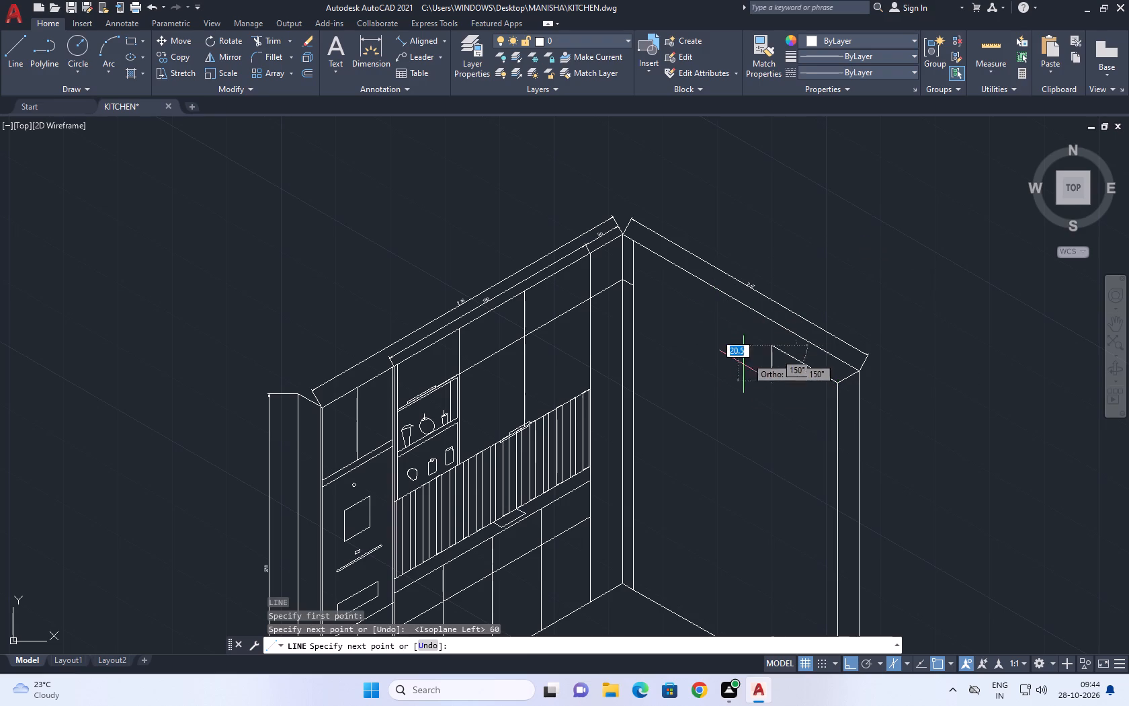
Continue the line vertically down from the 60-long edge's end to just past the adjoining wall's floor line.
{"action": "middle_click_drag", "start_coordinate": [753, 431], "coordinate": [780, 331]}
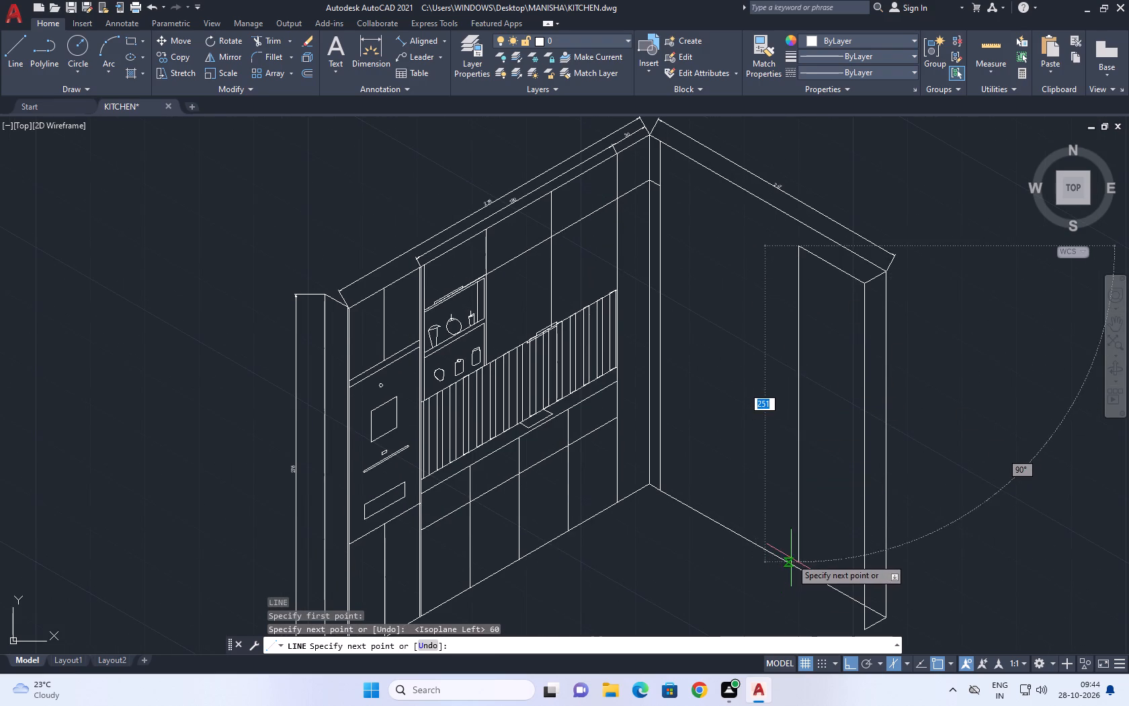
{"action": "left_click_drag", "start_coordinate": [792, 588], "coordinate": [803, 596]}
{"action": "key", "text": "space"}
{"action": "key", "text": "space"}
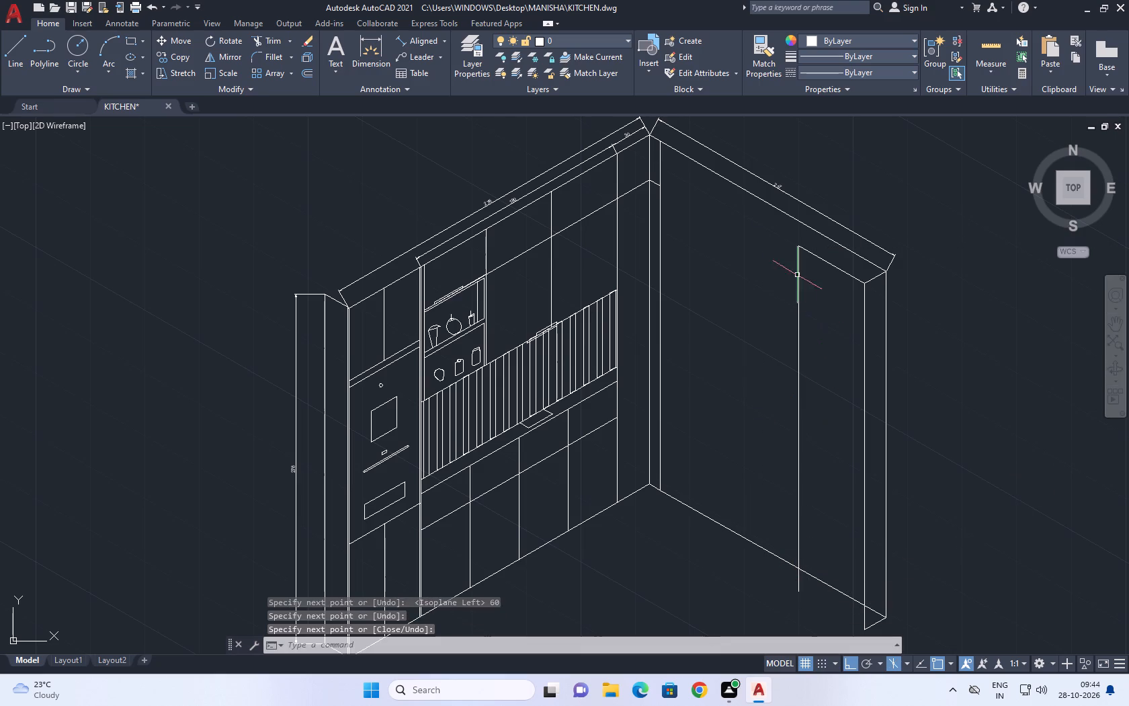
In the top isoplane, draw a line at 30° from the new upper corner across the adjoining wall's top edge.
{"action": "scroll", "coordinate": [773, 225], "scroll_direction": "up", "scroll_amount": 2}
{"action": "left_click", "coordinate": [837, 282]}
{"action": "middle_click_drag", "start_coordinate": [895, 203], "coordinate": [722, 356]}
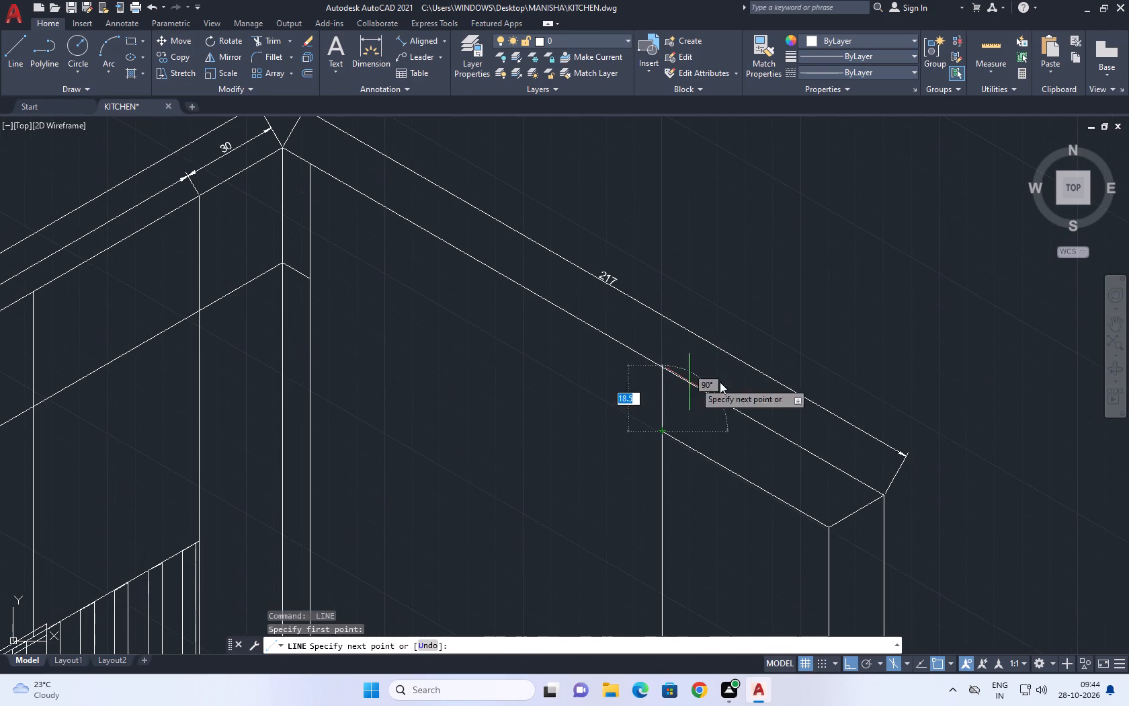
{"action": "key", "text": "F5"}
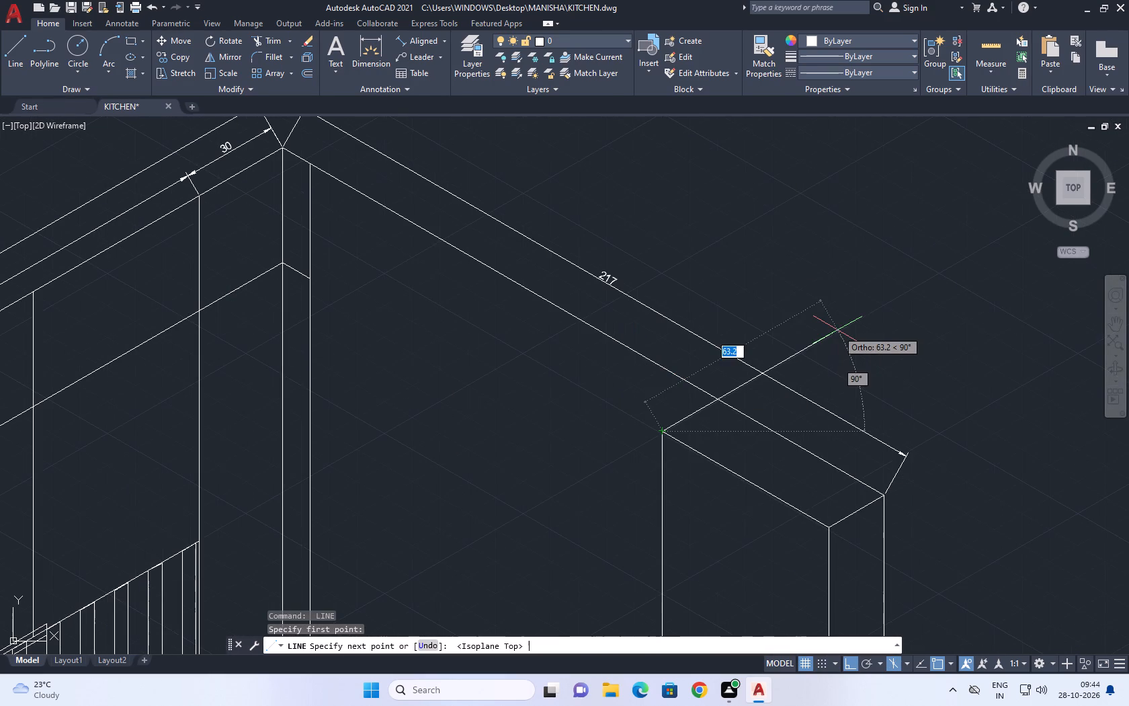
{"action": "left_click", "coordinate": [849, 328]}
{"action": "key", "text": "Escape"}
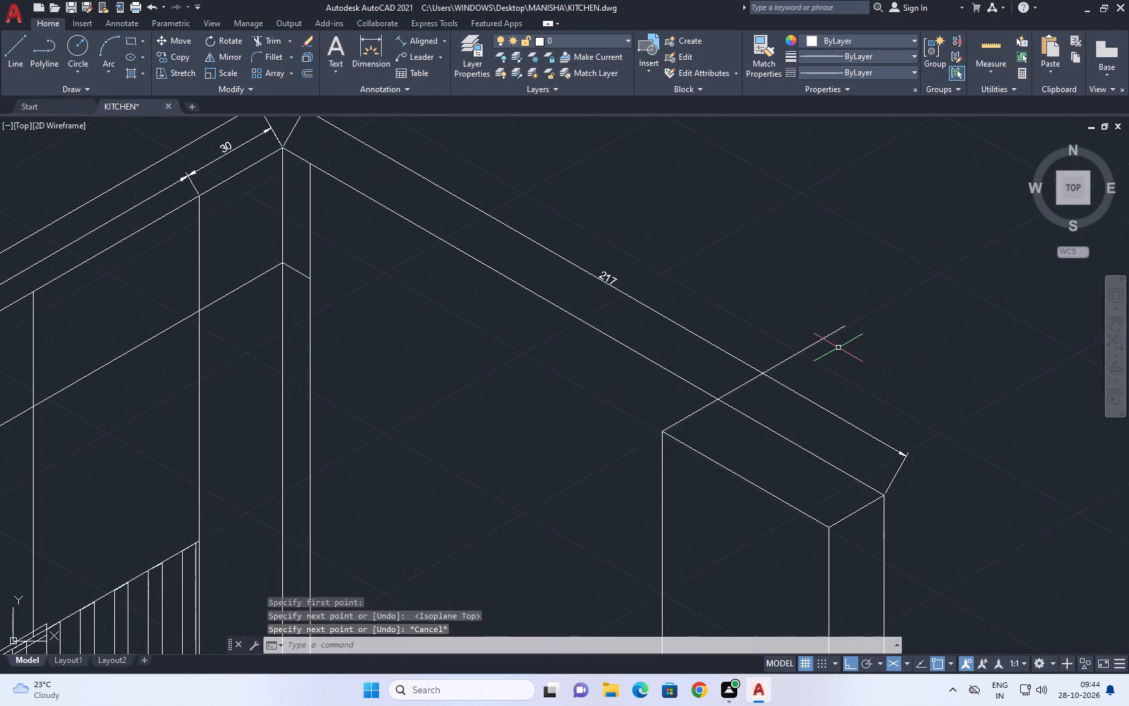
Trim the part of the 30° line that extends beyond the adjoining wall's top edge.
{"action": "type", "text": "TR"}
{"action": "key", "text": "space"}
{"action": "left_click", "coordinate": [735, 381]}
{"action": "left_click", "coordinate": [753, 401]}
{"action": "scroll", "coordinate": [767, 363], "scroll_direction": "down", "scroll_amount": 3}
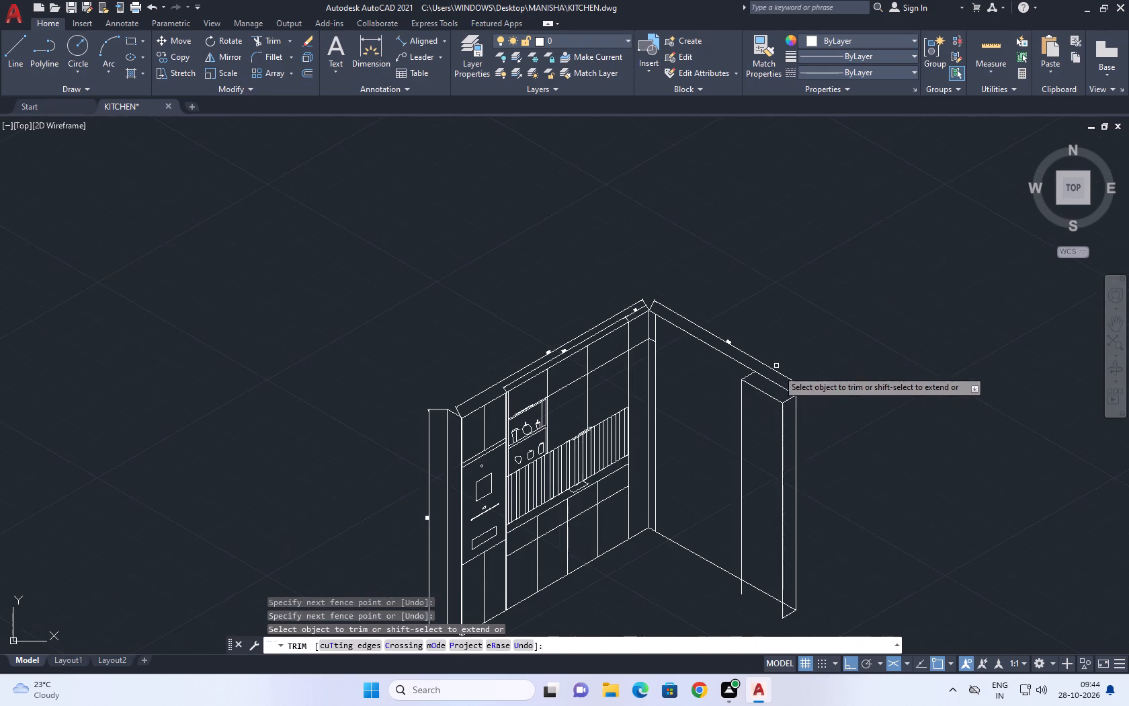
Trim the new vertical line's excess below the adjoining wall's floor line.
{"action": "middle_click_drag", "start_coordinate": [782, 491], "coordinate": [769, 356]}
{"action": "scroll", "coordinate": [736, 472], "scroll_direction": "up", "scroll_amount": 2}
{"action": "left_click", "coordinate": [743, 452]}
{"action": "left_click", "coordinate": [675, 421]}
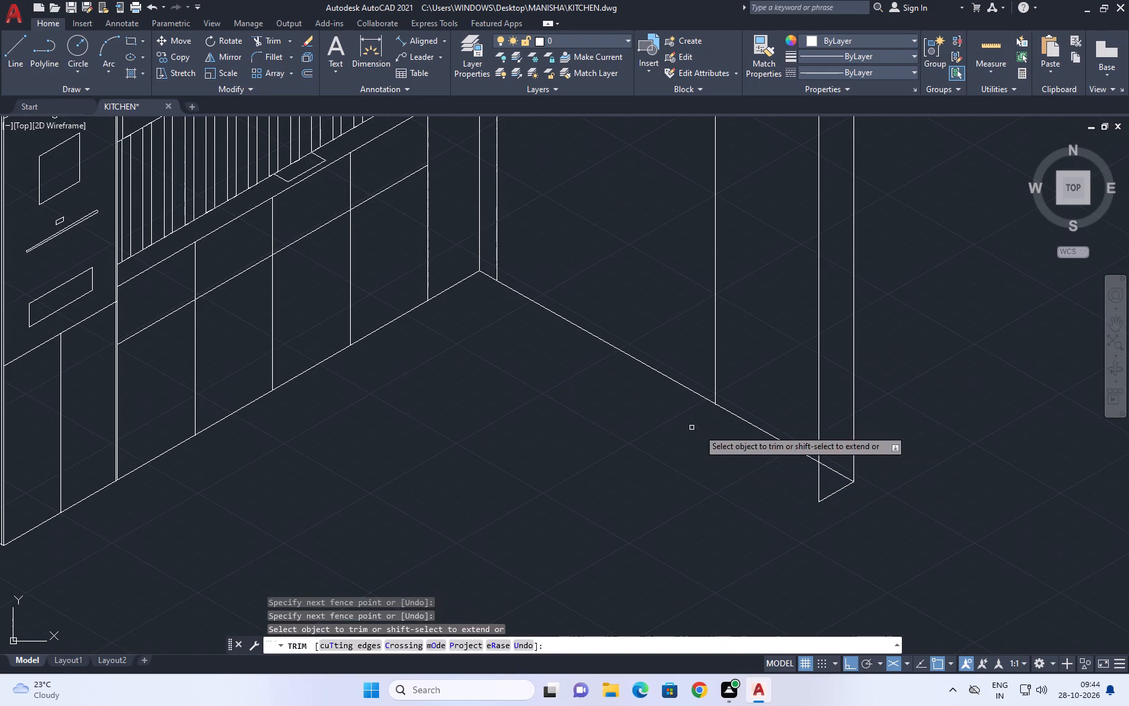
{"action": "scroll", "coordinate": [827, 453], "scroll_direction": "down", "scroll_amount": 3}
{"action": "key", "text": "Escape"}
{"action": "middle_click_drag", "start_coordinate": [799, 418], "coordinate": [804, 433]}
{"action": "scroll", "coordinate": [831, 457], "scroll_direction": "up", "scroll_amount": 1}
{"action": "middle_click_drag", "start_coordinate": [831, 457], "coordinate": [839, 467]}
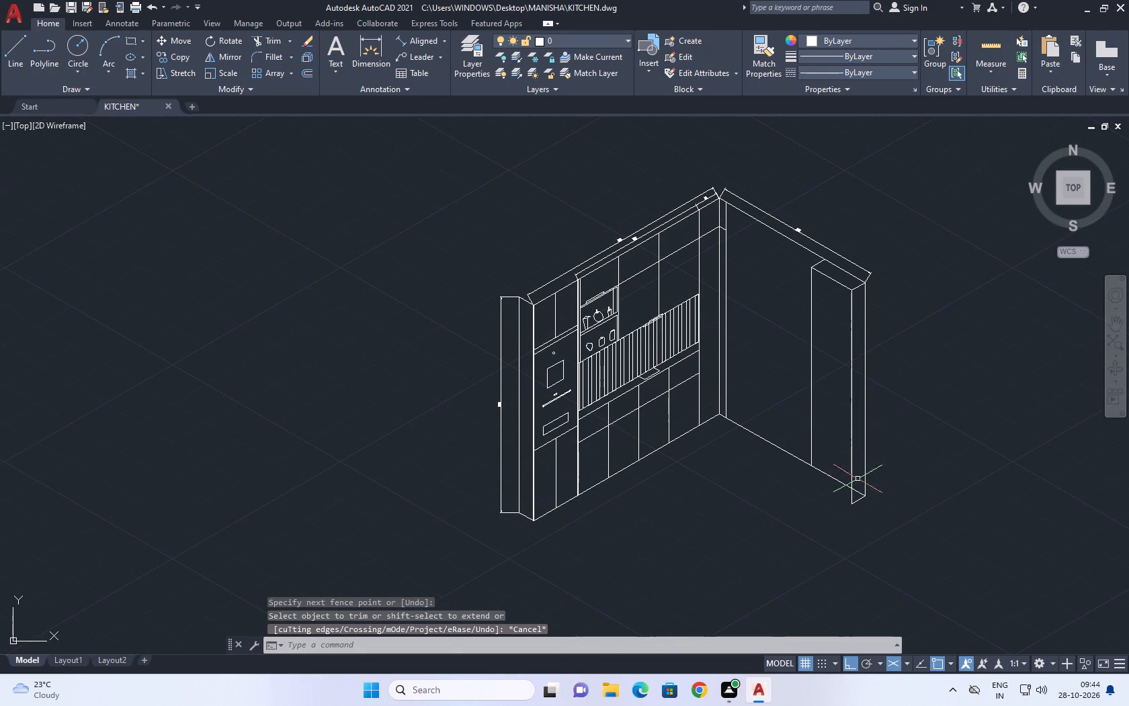
{"action": "middle_click_drag", "start_coordinate": [782, 475], "coordinate": [798, 509]}
{"action": "middle_click", "coordinate": [841, 533]}
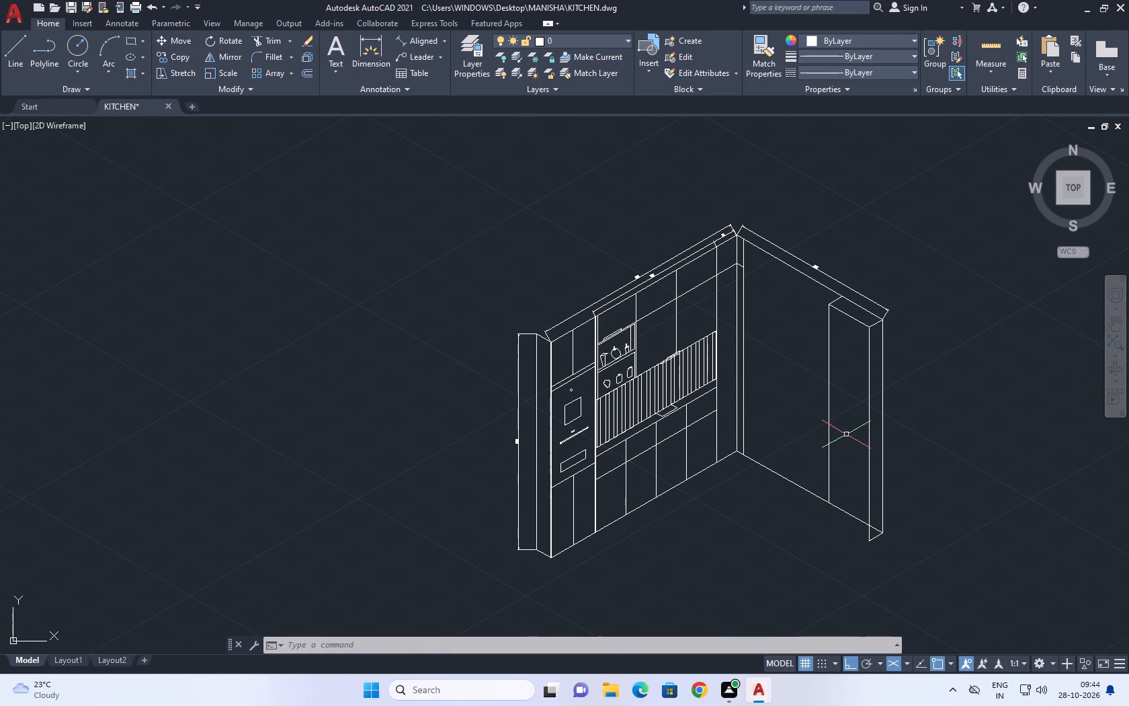
Draw a line 60 long at 150° from the end panel's lower front corner.
{"action": "key", "text": "l"}
{"action": "key", "text": "space"}
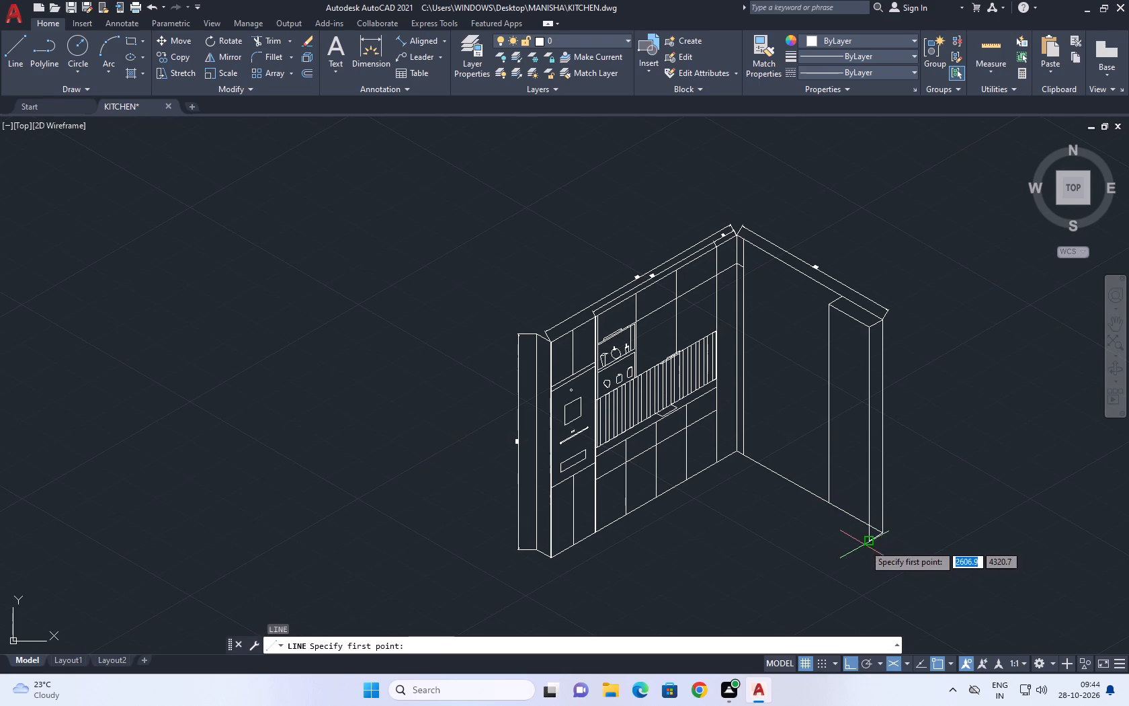
{"action": "left_click", "coordinate": [864, 543]}
{"action": "scroll", "coordinate": [716, 467], "scroll_direction": "up", "scroll_amount": 2}
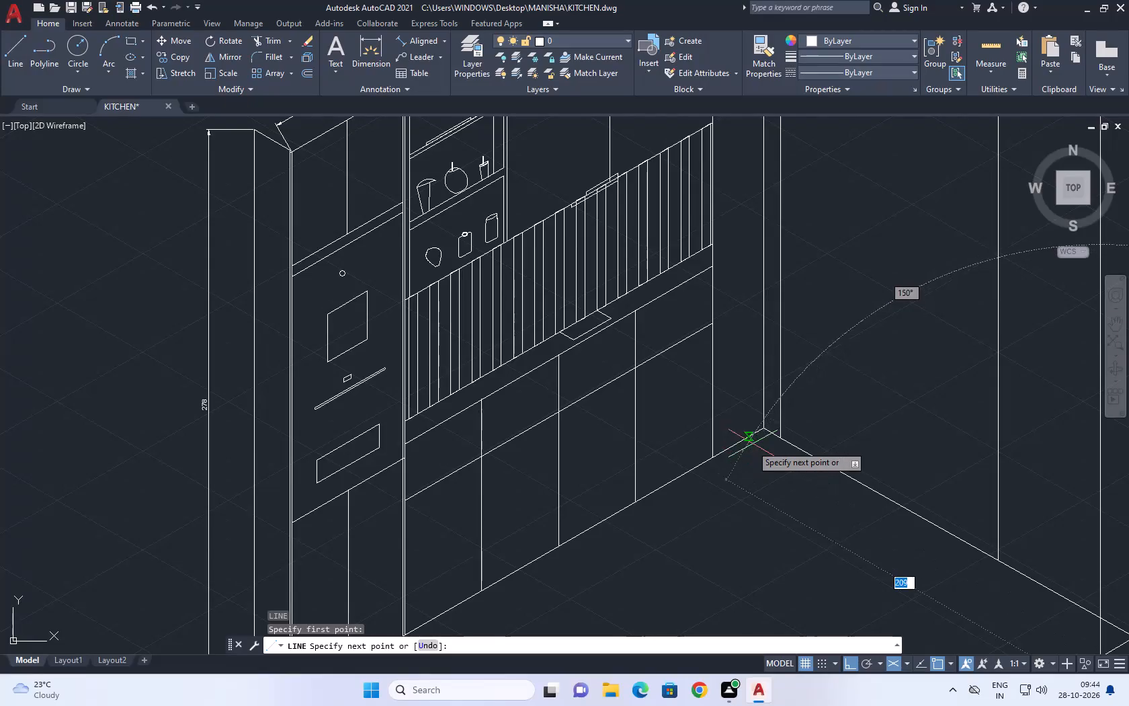
{"action": "scroll", "coordinate": [745, 451], "scroll_direction": "down", "scroll_amount": 3}
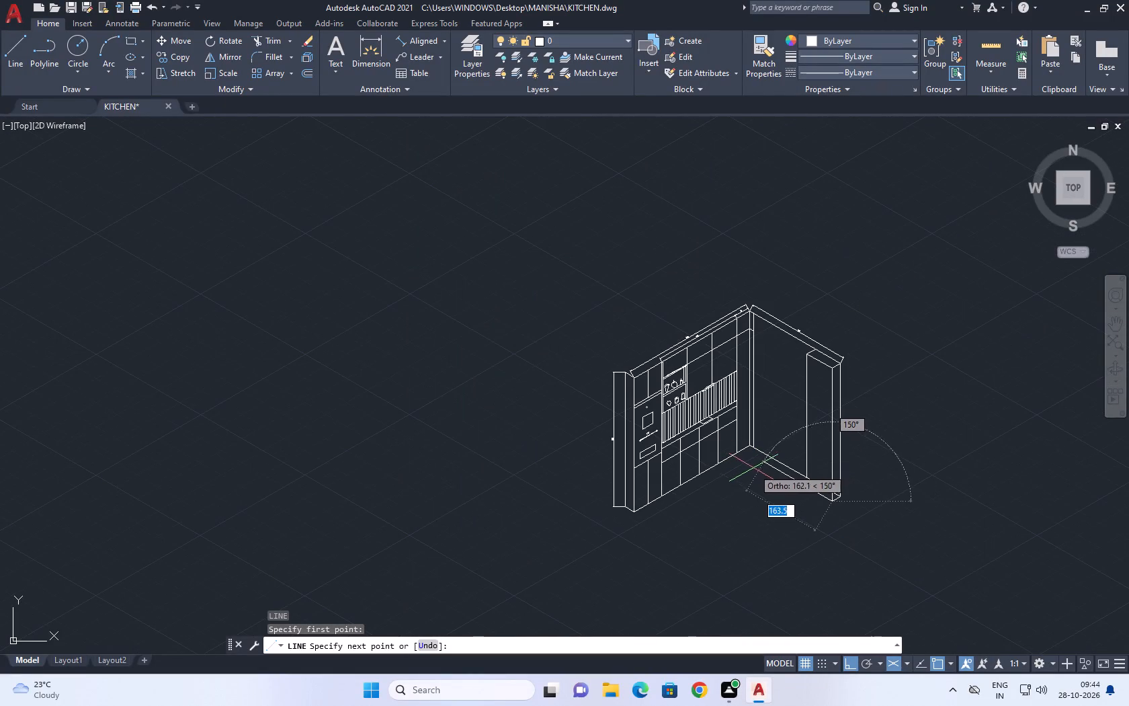
{"action": "scroll", "coordinate": [745, 463], "scroll_direction": "up", "scroll_amount": 1}
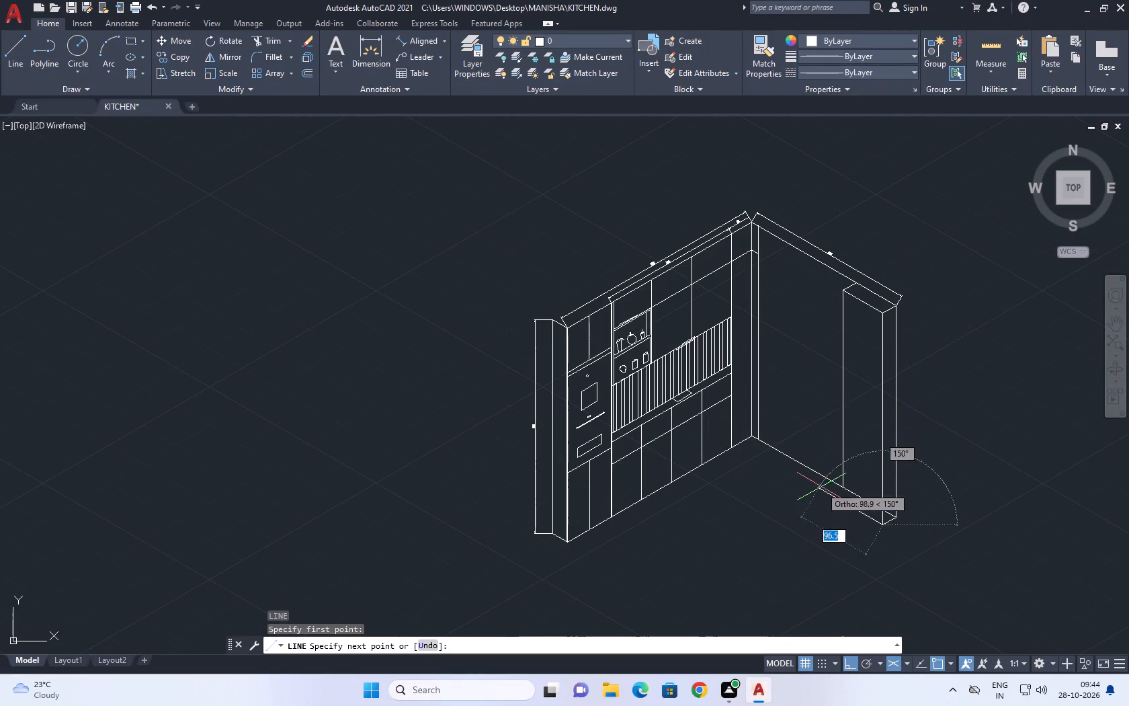
{"action": "scroll", "coordinate": [831, 489], "scroll_direction": "up", "scroll_amount": 2}
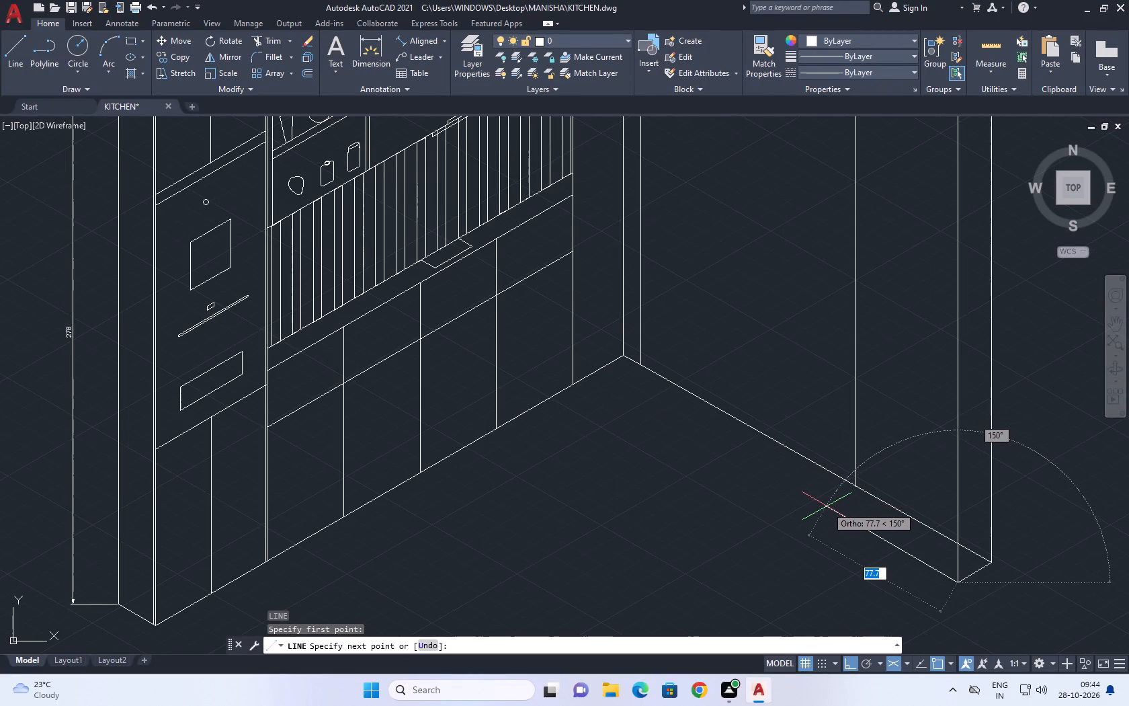
{"action": "key", "text": "6"}
{"action": "key", "text": "0"}
{"action": "key", "text": "Return"}
Continue the lower line at 30° from the 60-long edge's end up to the adjoining wall's floor line.
{"action": "scroll", "coordinate": [843, 479], "scroll_direction": "up", "scroll_amount": 1}
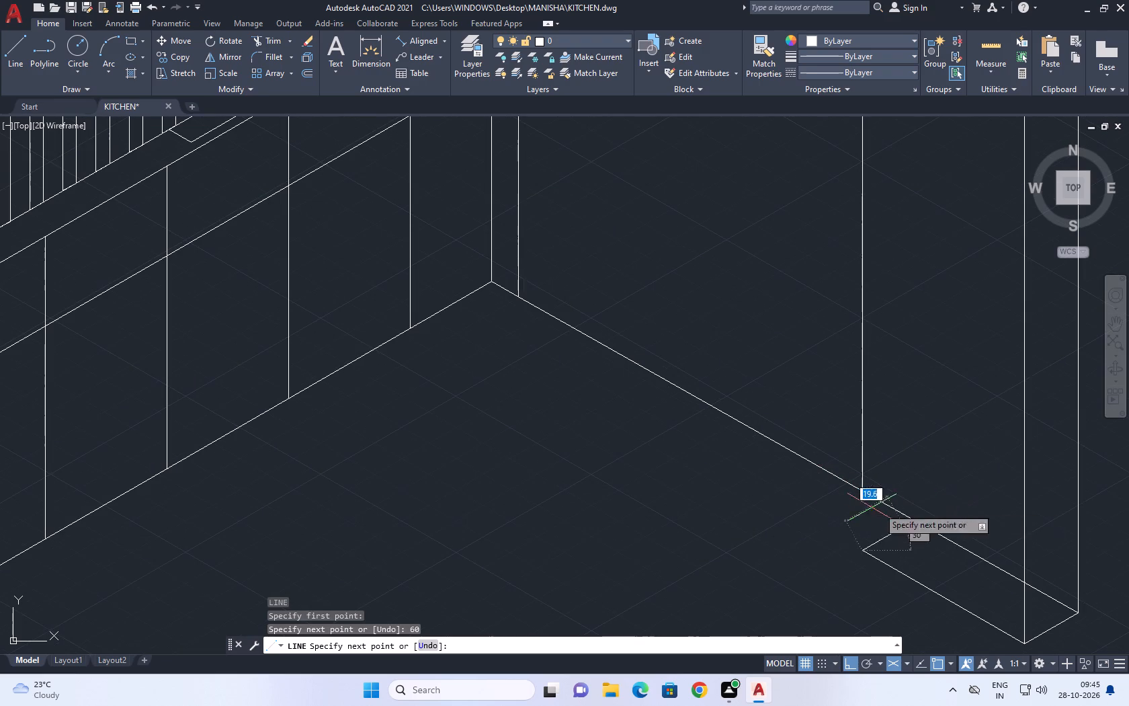
{"action": "scroll", "coordinate": [903, 512], "scroll_direction": "down", "scroll_amount": 1}
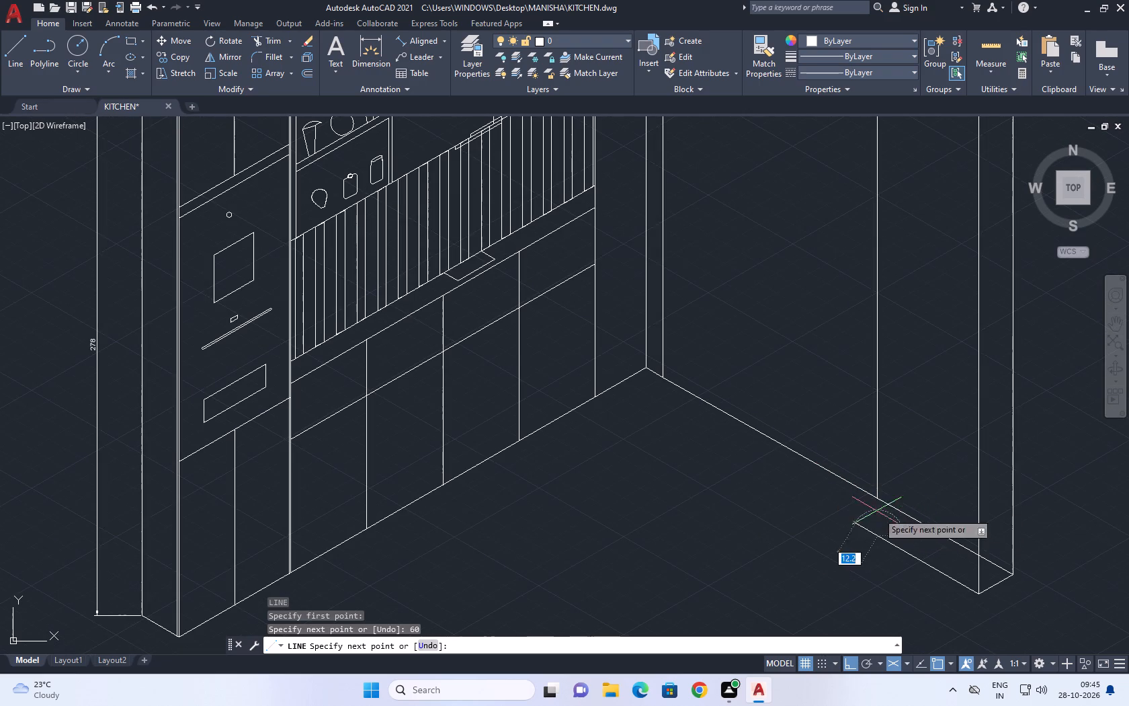
{"action": "scroll", "coordinate": [867, 506], "scroll_direction": "up", "scroll_amount": 2}
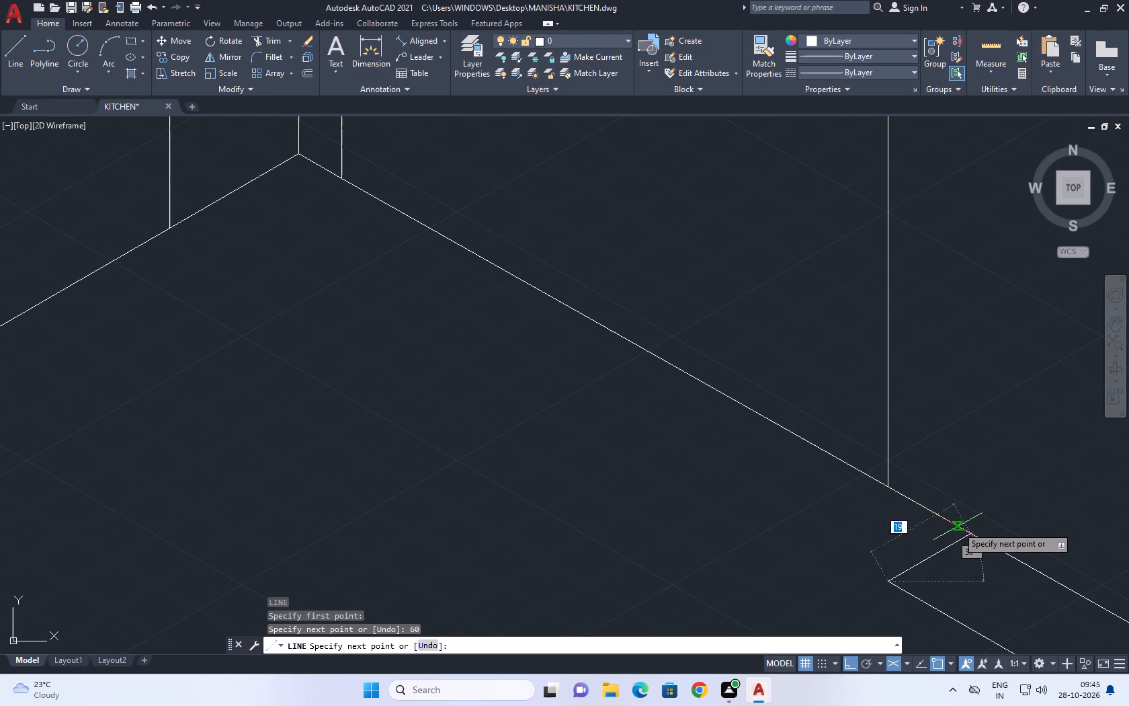
{"action": "left_click", "coordinate": [973, 533]}
{"action": "key", "text": "space"}
{"action": "scroll", "coordinate": [940, 481], "scroll_direction": "down", "scroll_amount": 3}
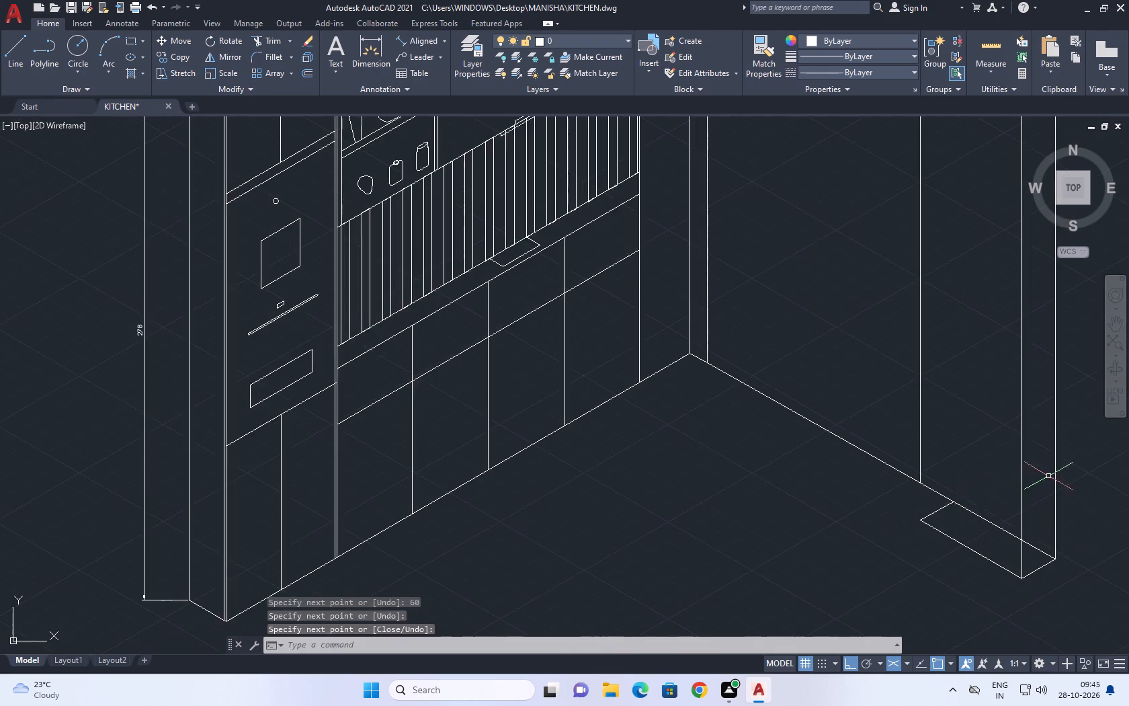
Add an aligned dimension to the tall unit's top back edge along the wall, placed outside the 217 dimension.
{"action": "scroll", "coordinate": [985, 459], "scroll_direction": "down", "scroll_amount": 3}
{"action": "middle_click_drag", "start_coordinate": [959, 453], "coordinate": [868, 458]}
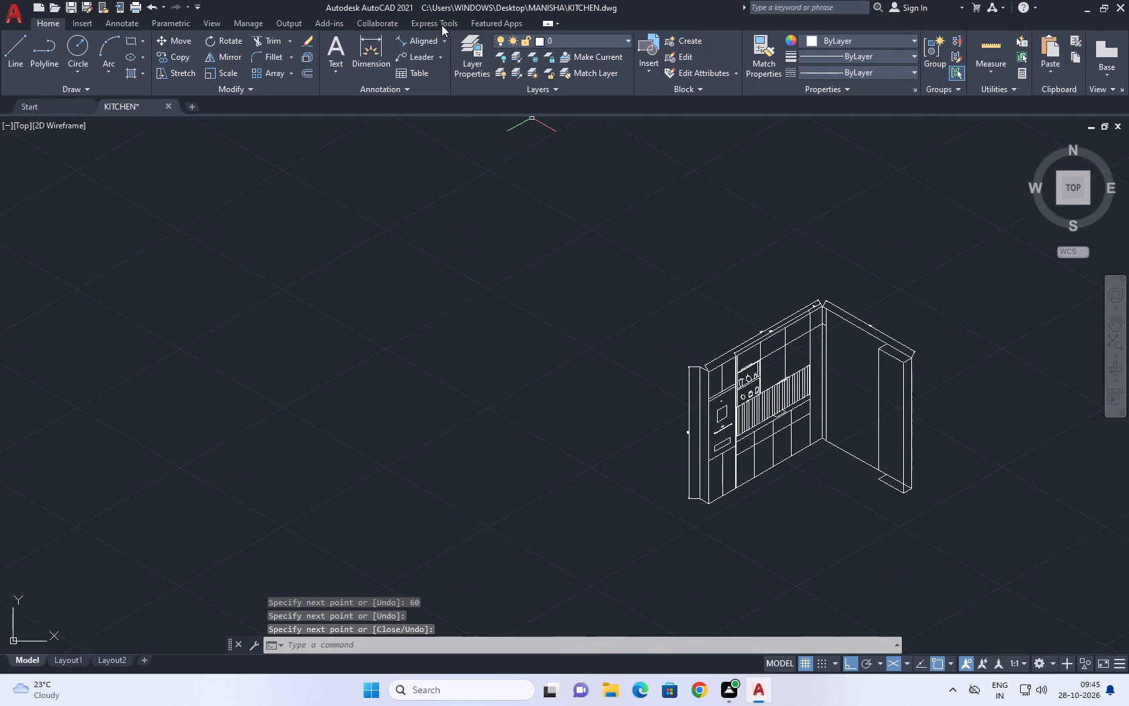
{"action": "left_click", "coordinate": [431, 43]}
{"action": "scroll", "coordinate": [923, 342], "scroll_direction": "up", "scroll_amount": 3}
{"action": "scroll", "coordinate": [892, 402], "scroll_direction": "up", "scroll_amount": 2}
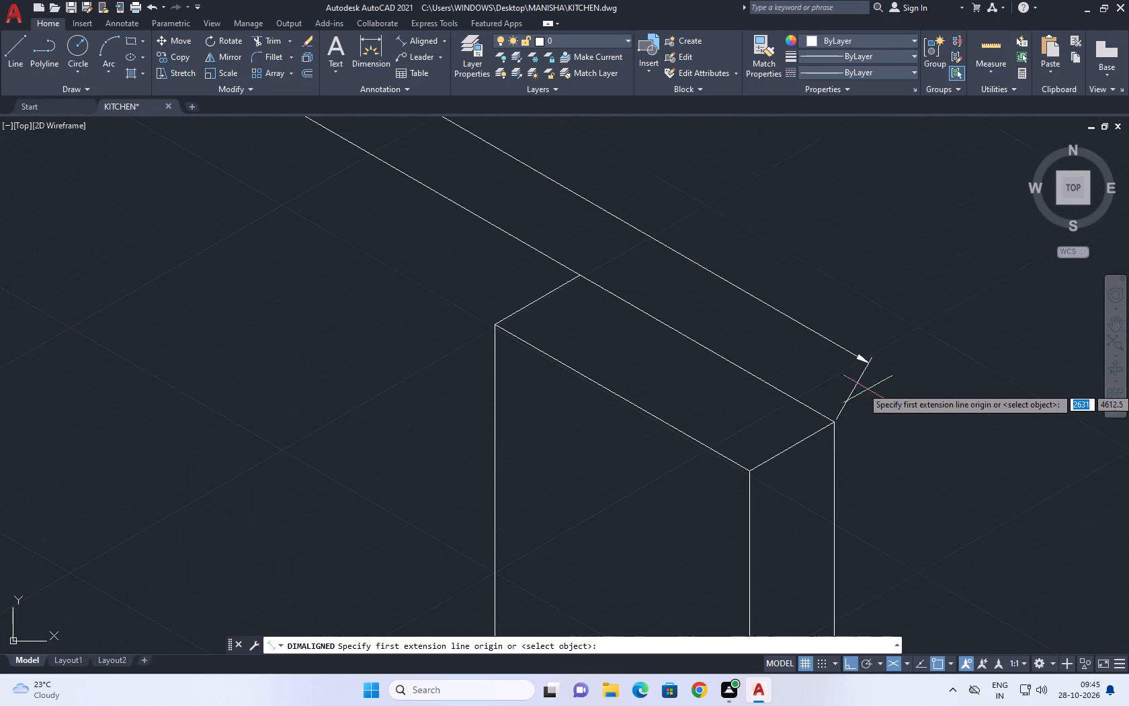
{"action": "left_click", "coordinate": [833, 420]}
{"action": "left_click", "coordinate": [577, 273]}
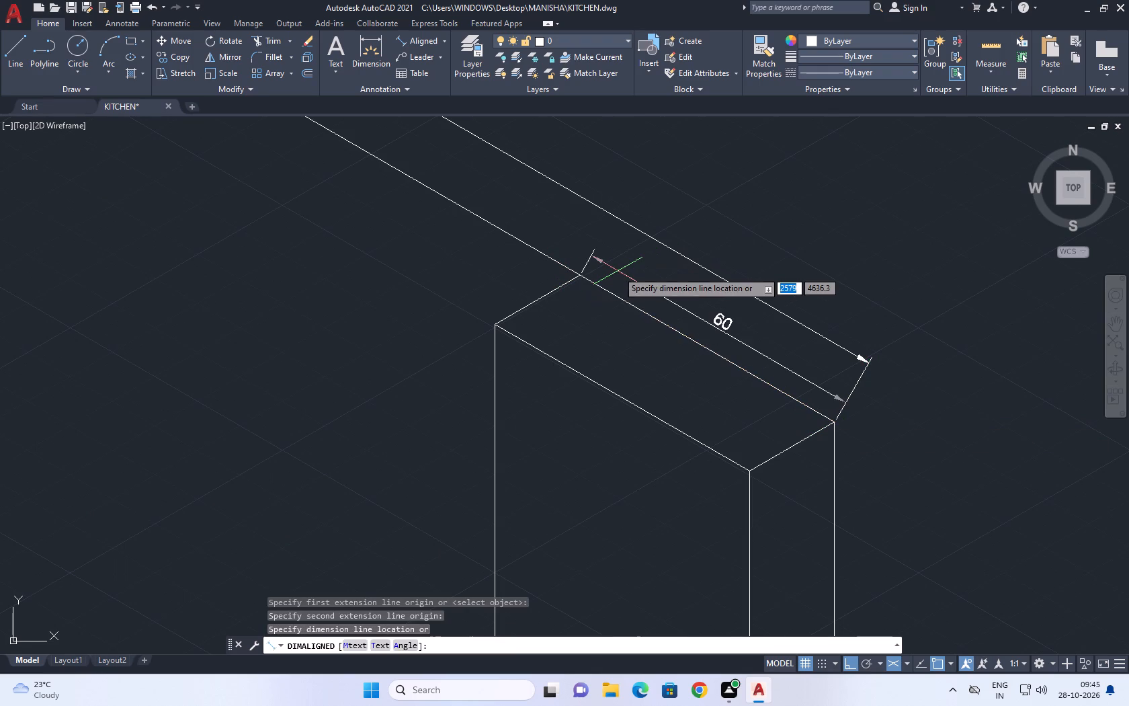
{"action": "right_click", "coordinate": [620, 272]}
{"action": "left_click", "coordinate": [704, 223]}
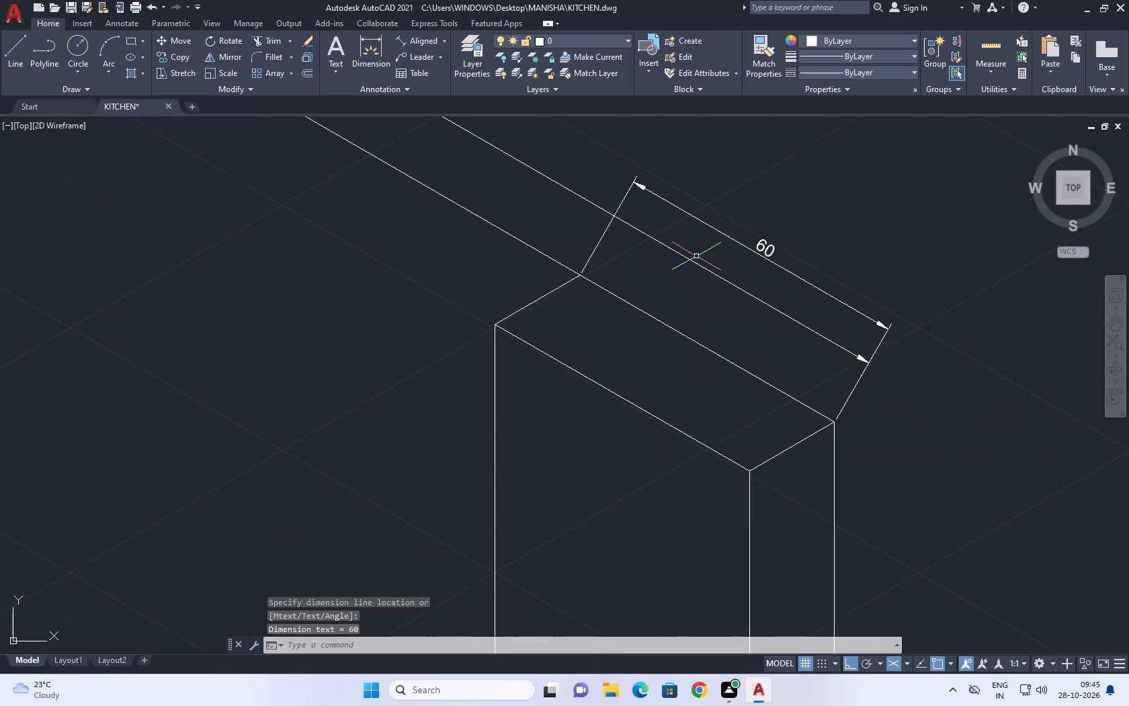
Move the short 30° base line along 150° and snap its upper end to the foot of the unit's inner vertical line.
{"action": "scroll", "coordinate": [798, 284], "scroll_direction": "down", "scroll_amount": 2}
{"action": "middle_click_drag", "start_coordinate": [785, 360], "coordinate": [735, 181]}
{"action": "scroll", "coordinate": [765, 375], "scroll_direction": "down", "scroll_amount": 2}
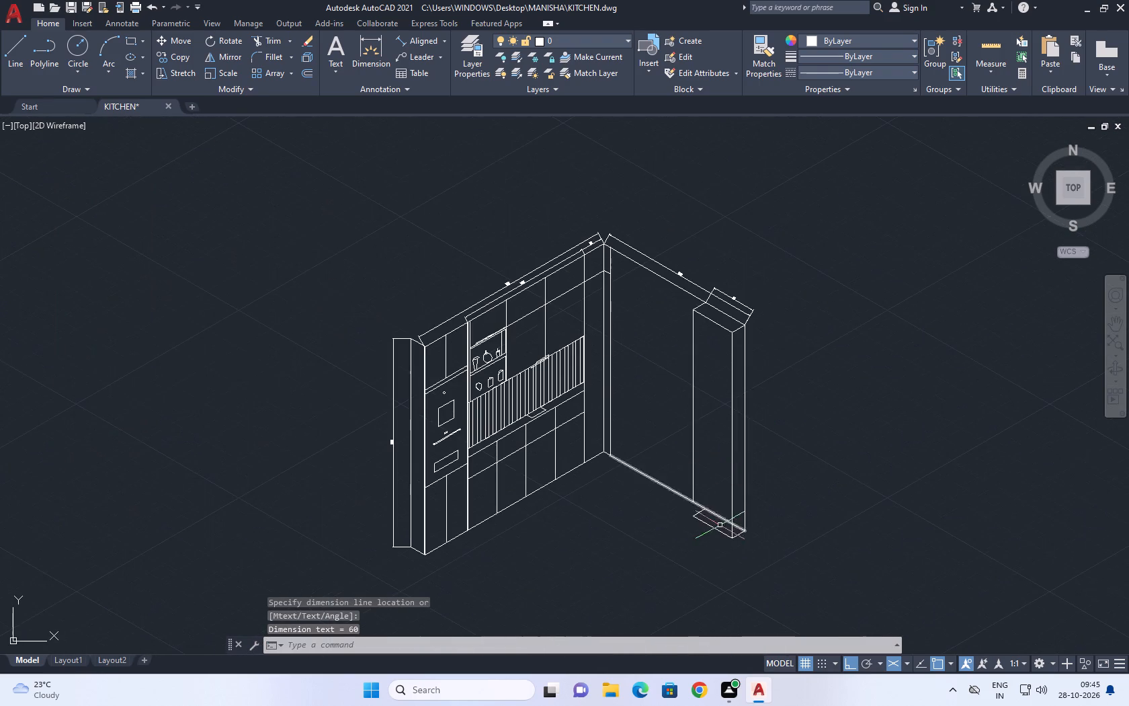
{"action": "scroll", "coordinate": [694, 522], "scroll_direction": "up", "scroll_amount": 4}
{"action": "left_click", "coordinate": [709, 498]}
{"action": "left_click", "coordinate": [700, 510]}
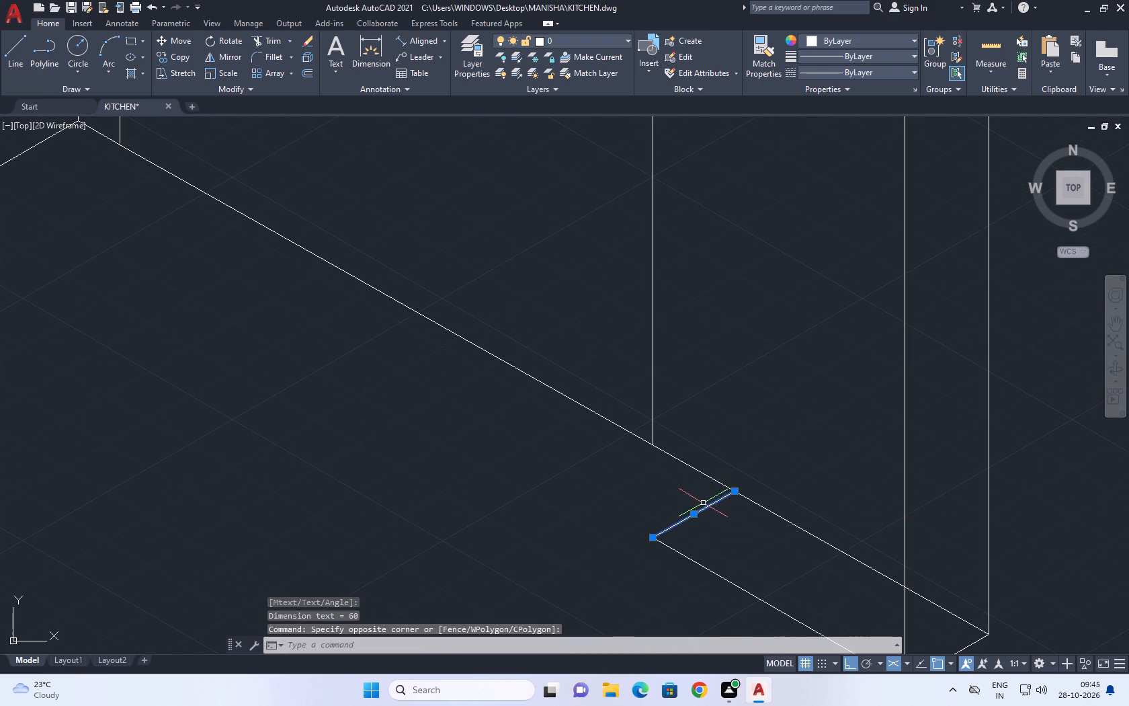
{"action": "left_click", "coordinate": [694, 516]}
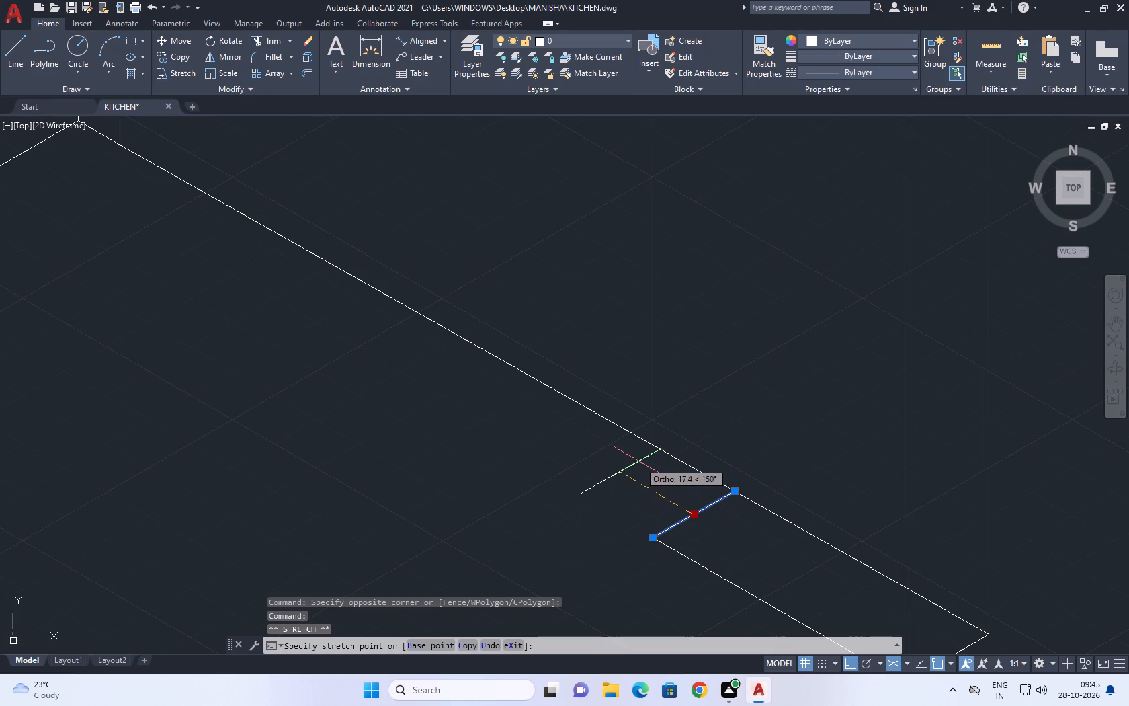
{"action": "left_click", "coordinate": [628, 459]}
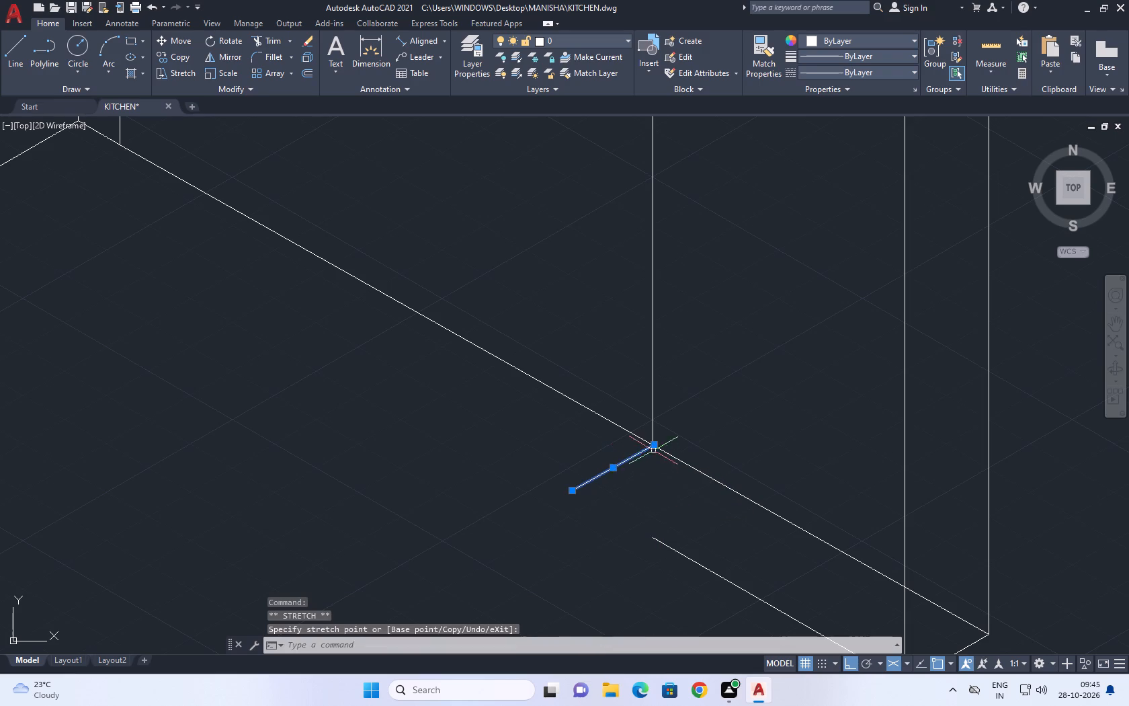
{"action": "scroll", "coordinate": [653, 448], "scroll_direction": "up", "scroll_amount": 7}
{"action": "left_click", "coordinate": [649, 465]}
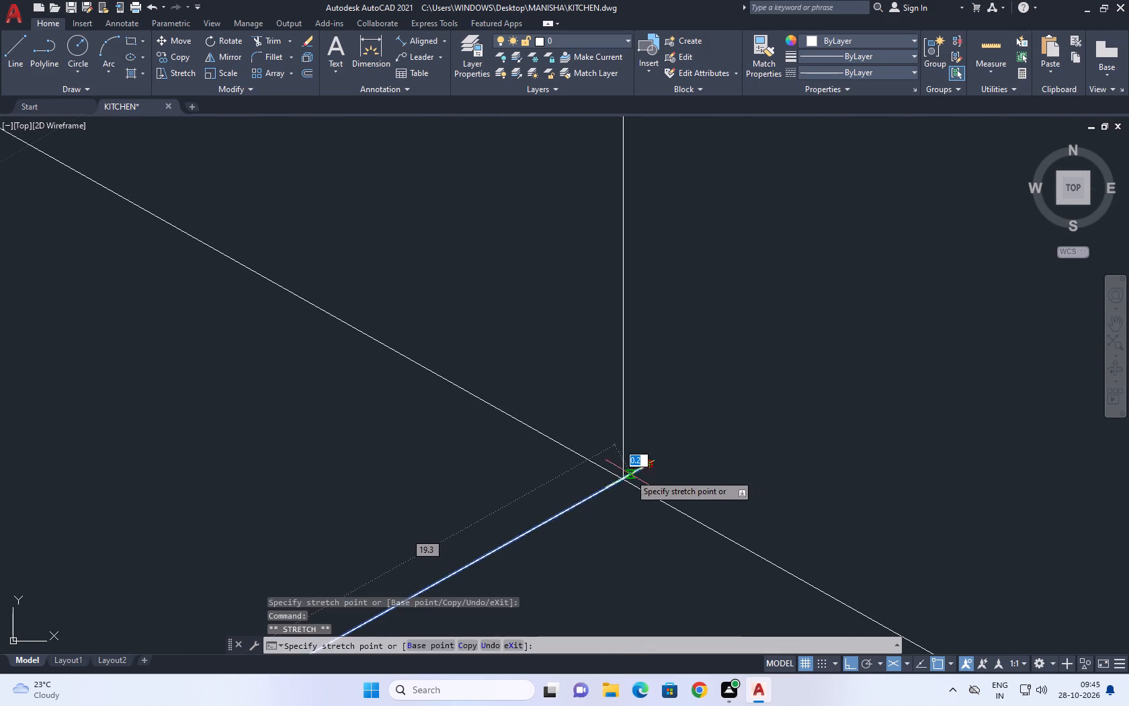
{"action": "left_click", "coordinate": [624, 477]}
Undo the grip edits that repositioned the tall unit's short 30° base line.
{"action": "scroll", "coordinate": [654, 389], "scroll_direction": "down", "scroll_amount": 11}
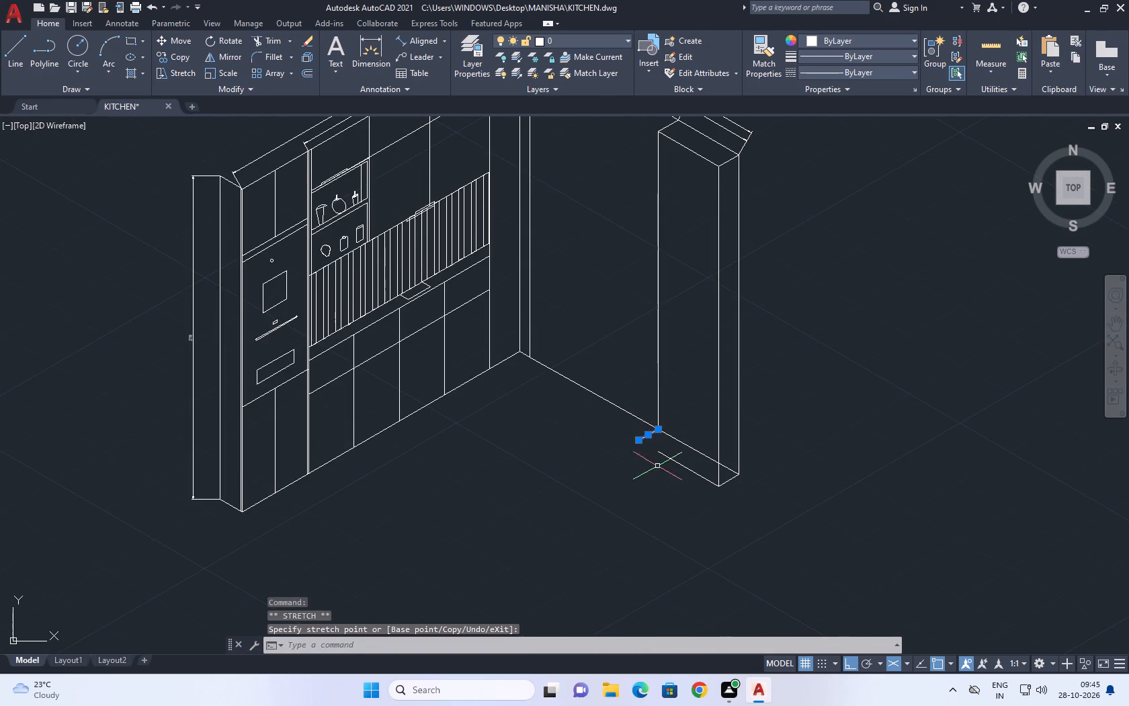
{"action": "scroll", "coordinate": [657, 466], "scroll_direction": "up", "scroll_amount": 2}
{"action": "left_click", "coordinate": [669, 428]}
{"action": "left_click", "coordinate": [646, 444]}
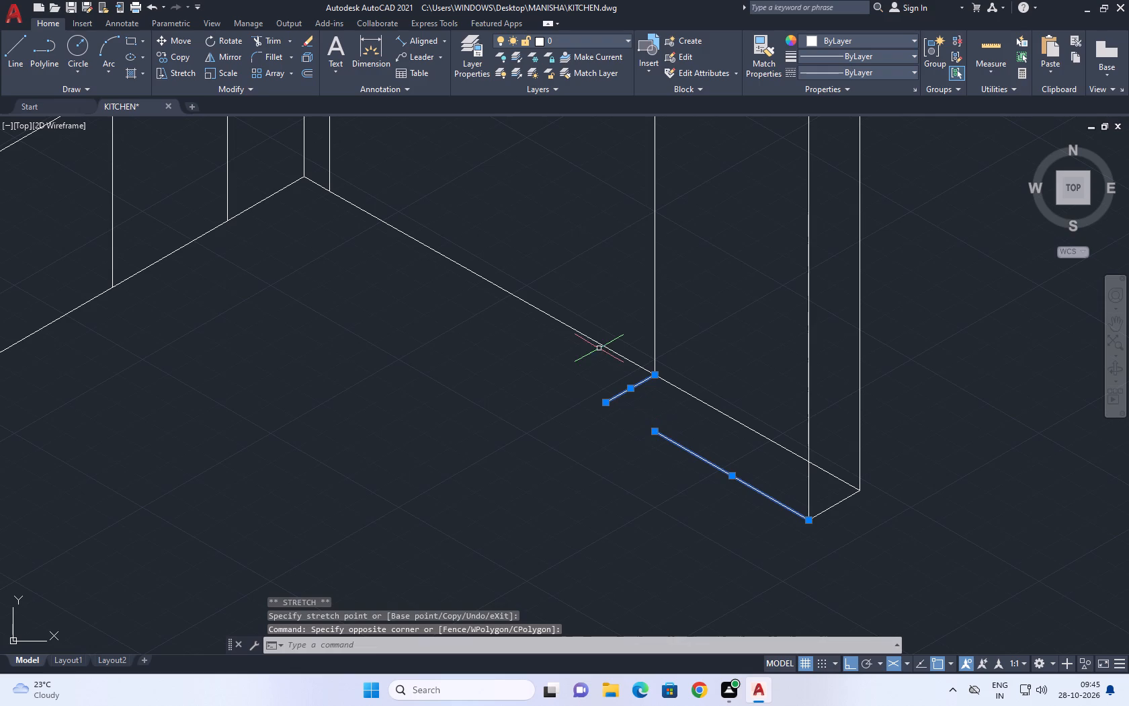
{"action": "key", "text": "ctrl+z"}
{"action": "key", "text": "ctrl+z"}
{"action": "key", "text": "ctrl+z"}
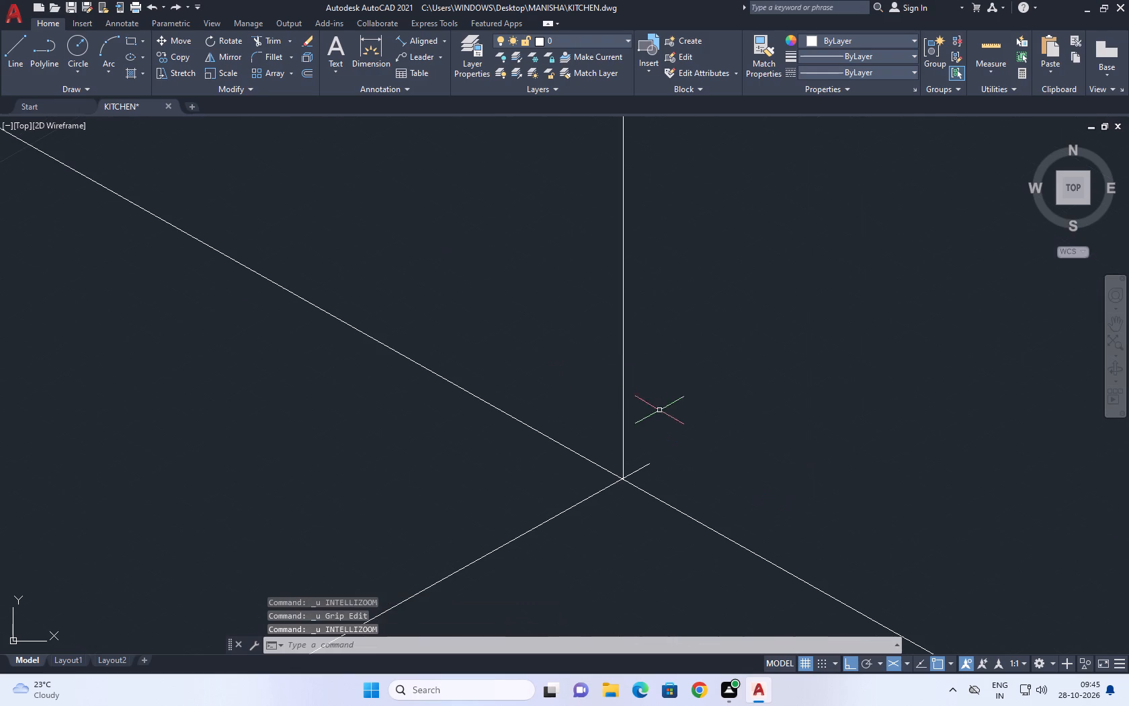
{"action": "key", "text": "ctrl+z"}
{"action": "key", "text": "ctrl+z"}
Stretch the upper end of the tall unit's short base line to the foot of its inner vertical line.
{"action": "scroll", "coordinate": [674, 475], "scroll_direction": "down", "scroll_amount": 3}
{"action": "middle_click", "coordinate": [702, 448]}
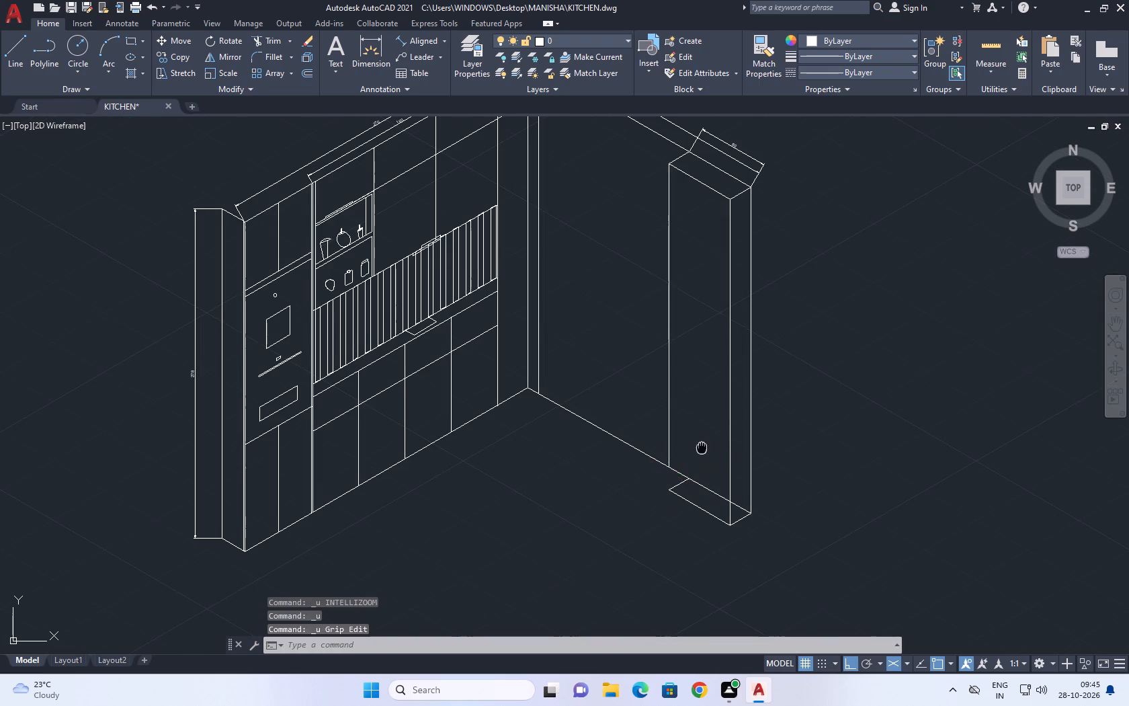
{"action": "scroll", "coordinate": [675, 498], "scroll_direction": "up", "scroll_amount": 5}
{"action": "left_click_drag", "start_coordinate": [748, 446], "coordinate": [734, 428]}
{"action": "left_click", "coordinate": [687, 383]}
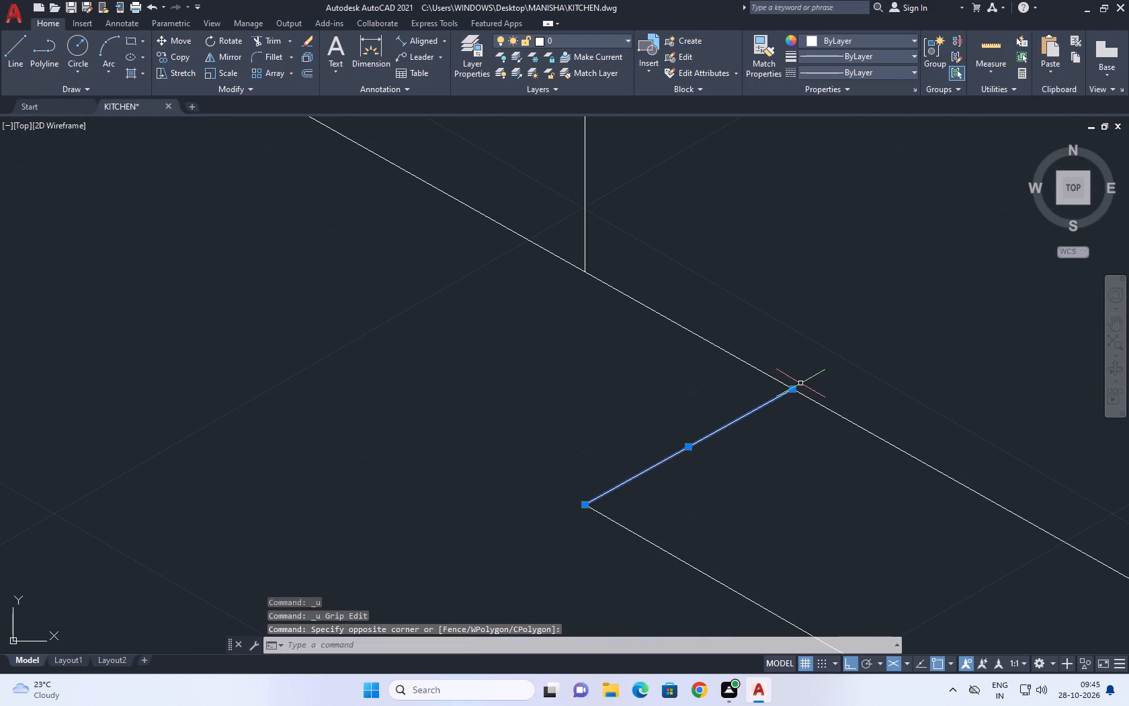
{"action": "left_click", "coordinate": [789, 388]}
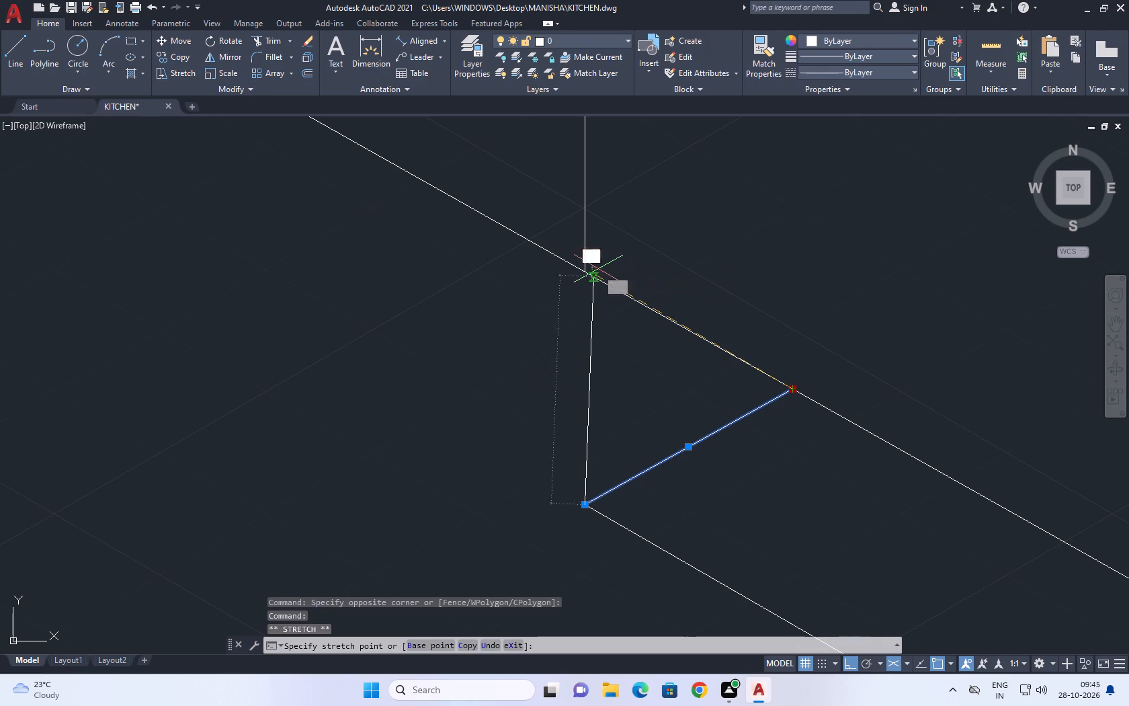
{"action": "left_click", "coordinate": [583, 271]}
{"action": "scroll", "coordinate": [683, 263], "scroll_direction": "down", "scroll_amount": 5}
{"action": "middle_click_drag", "start_coordinate": [742, 243], "coordinate": [730, 314]}
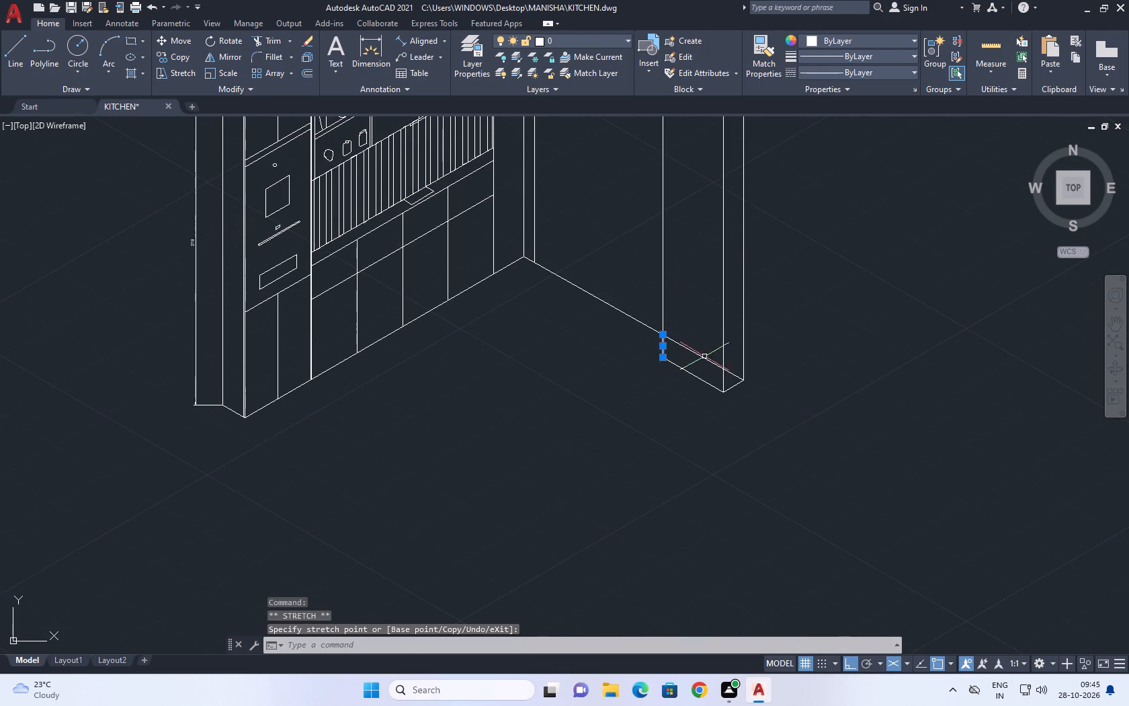
{"action": "middle_click_drag", "start_coordinate": [675, 309], "coordinate": [671, 439]}
{"action": "middle_click", "coordinate": [671, 439]}
{"action": "scroll", "coordinate": [671, 440], "scroll_direction": "down", "scroll_amount": 1}
{"action": "middle_click_drag", "start_coordinate": [665, 322], "coordinate": [669, 347]}
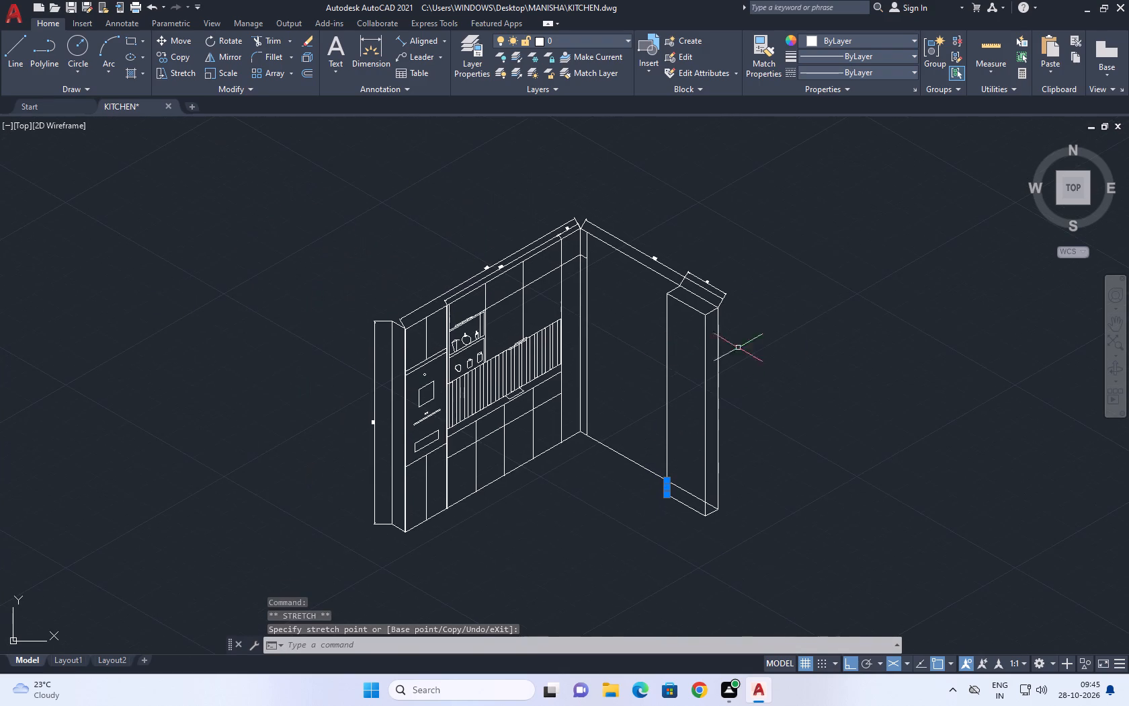
{"action": "right_click", "coordinate": [812, 274]}
{"action": "left_click", "coordinate": [858, 511]}
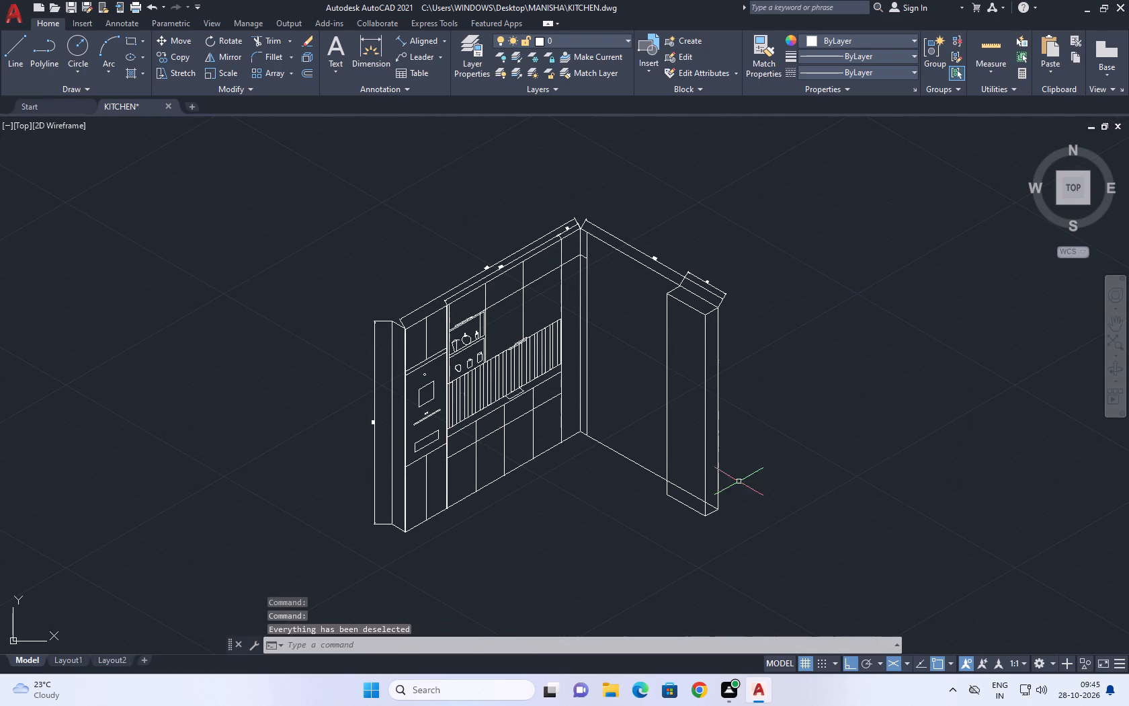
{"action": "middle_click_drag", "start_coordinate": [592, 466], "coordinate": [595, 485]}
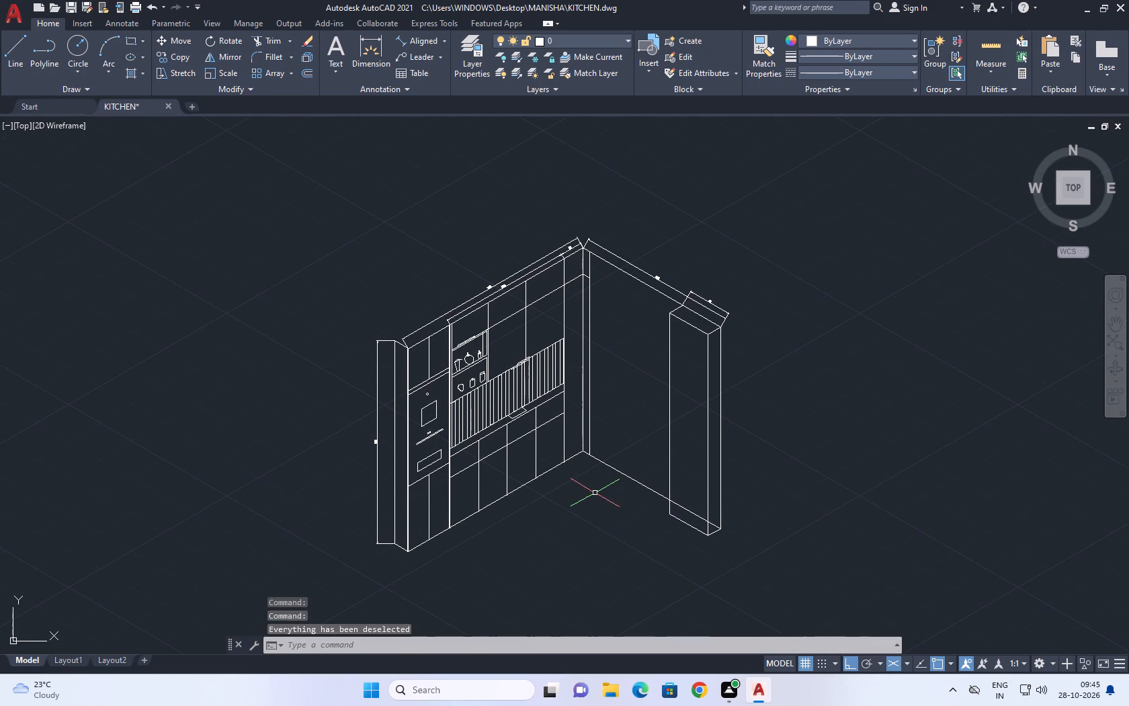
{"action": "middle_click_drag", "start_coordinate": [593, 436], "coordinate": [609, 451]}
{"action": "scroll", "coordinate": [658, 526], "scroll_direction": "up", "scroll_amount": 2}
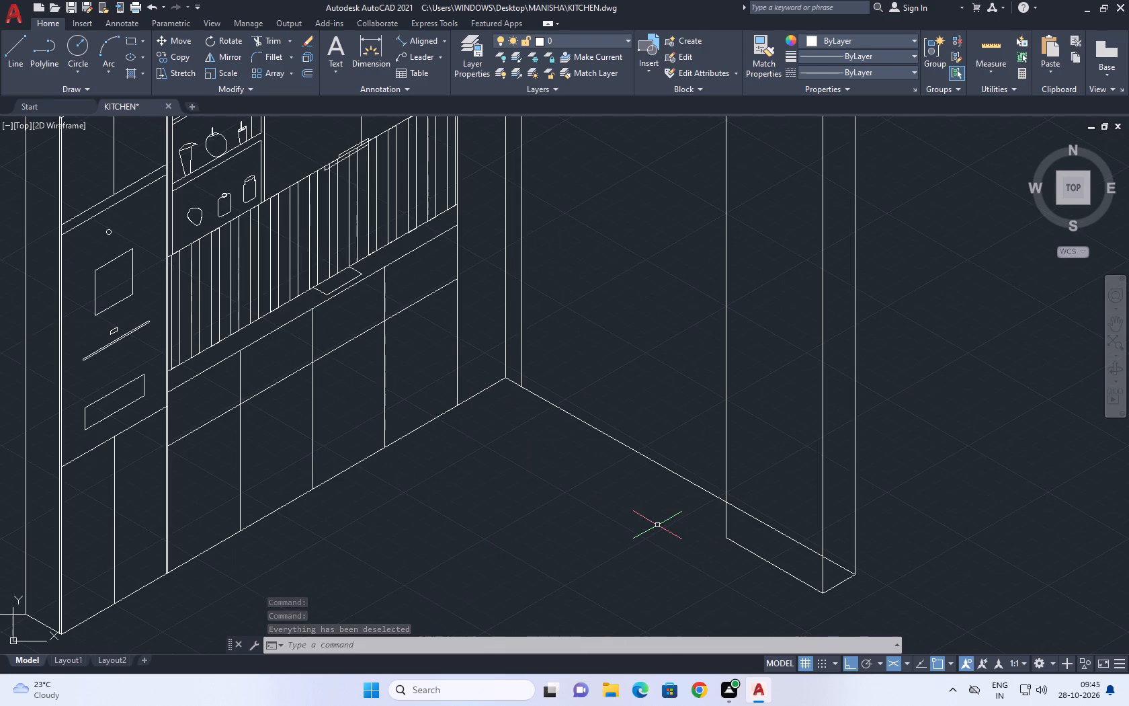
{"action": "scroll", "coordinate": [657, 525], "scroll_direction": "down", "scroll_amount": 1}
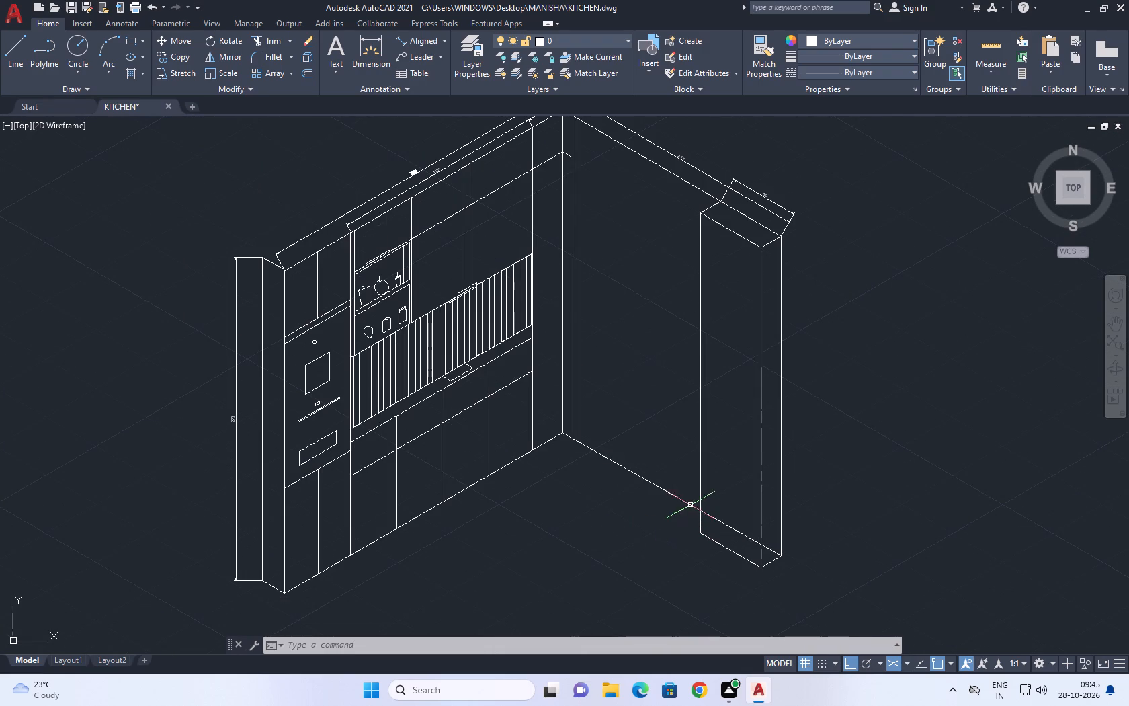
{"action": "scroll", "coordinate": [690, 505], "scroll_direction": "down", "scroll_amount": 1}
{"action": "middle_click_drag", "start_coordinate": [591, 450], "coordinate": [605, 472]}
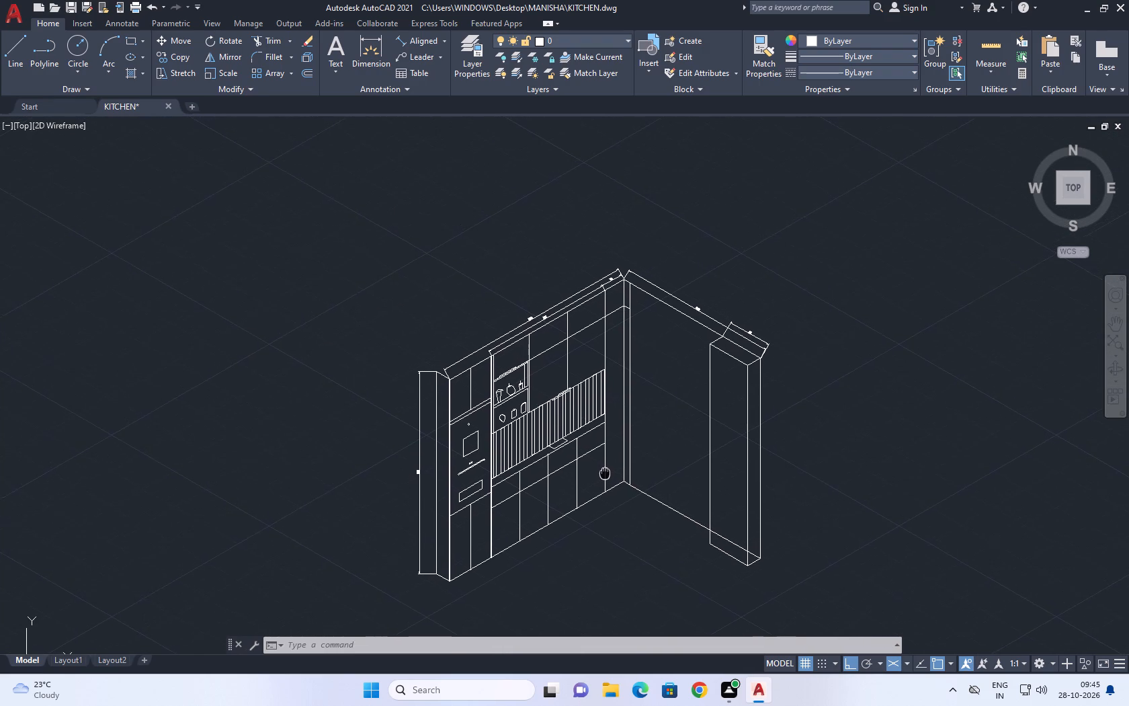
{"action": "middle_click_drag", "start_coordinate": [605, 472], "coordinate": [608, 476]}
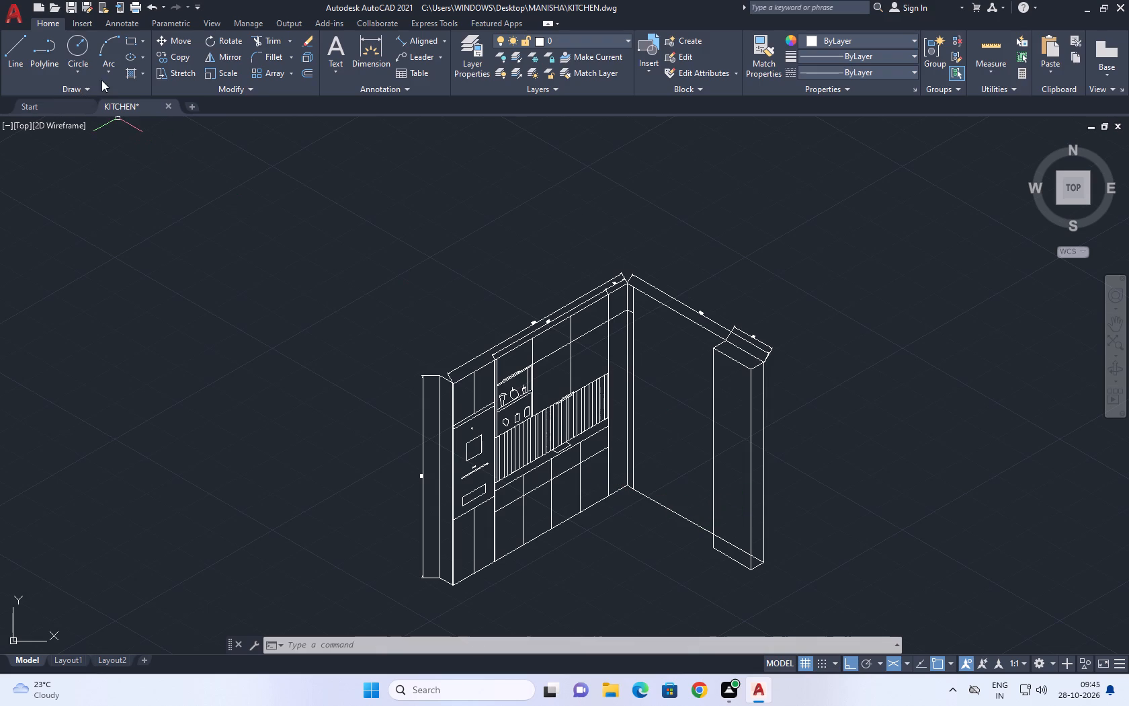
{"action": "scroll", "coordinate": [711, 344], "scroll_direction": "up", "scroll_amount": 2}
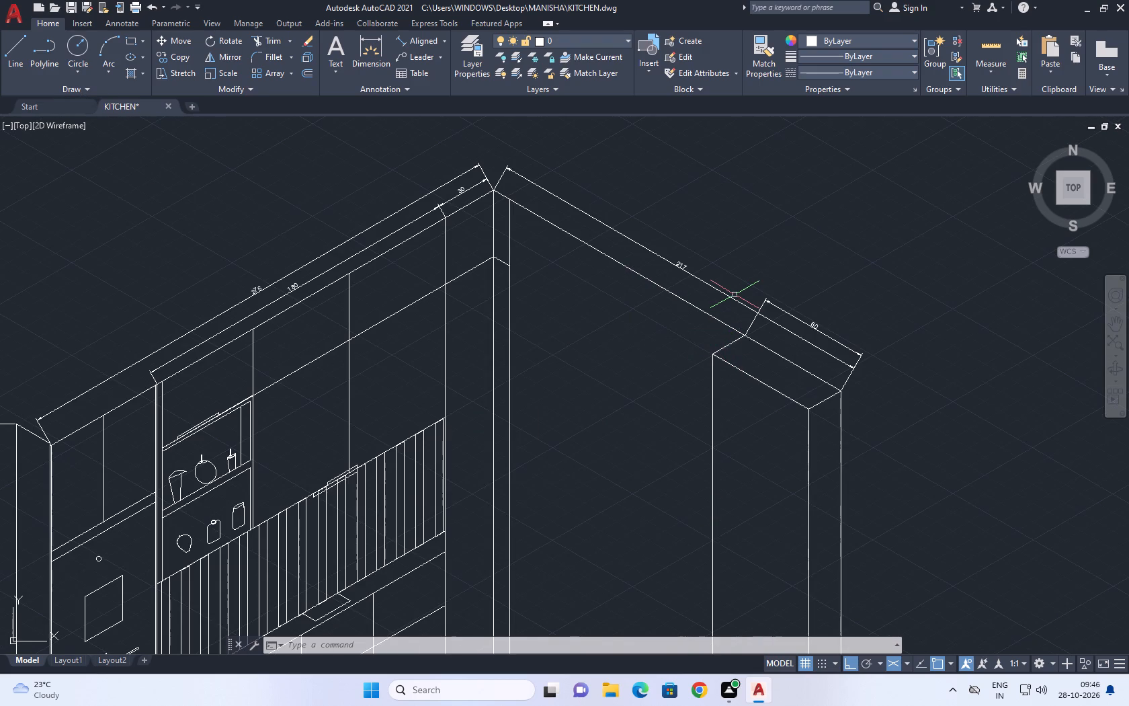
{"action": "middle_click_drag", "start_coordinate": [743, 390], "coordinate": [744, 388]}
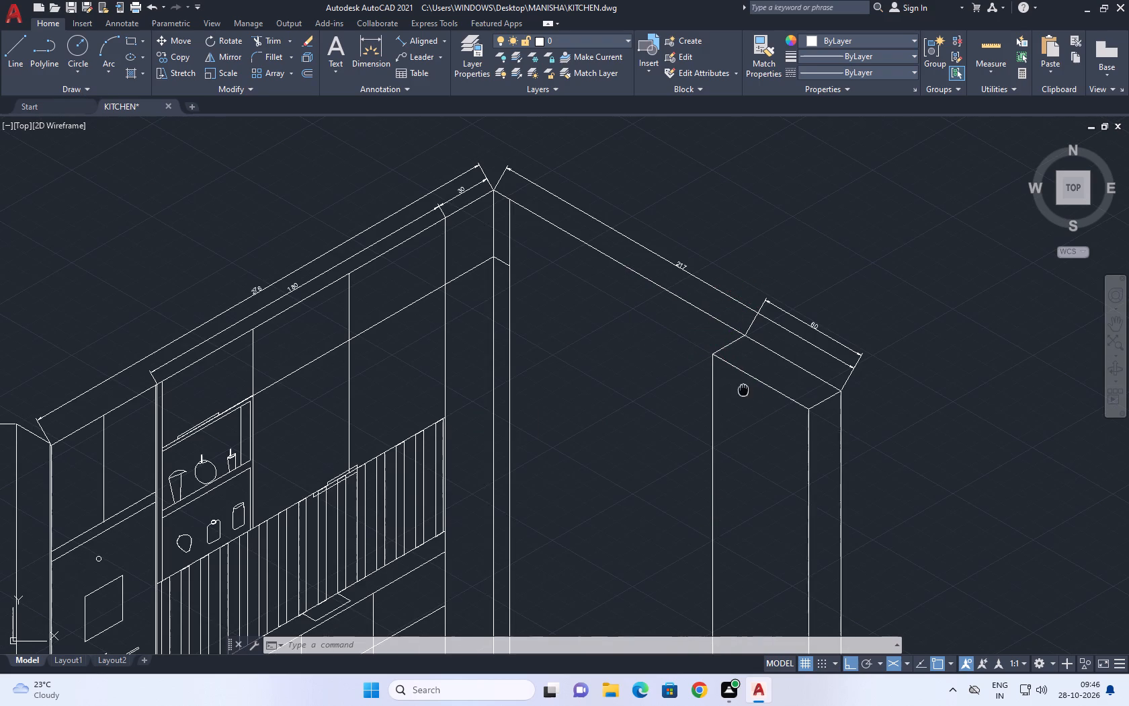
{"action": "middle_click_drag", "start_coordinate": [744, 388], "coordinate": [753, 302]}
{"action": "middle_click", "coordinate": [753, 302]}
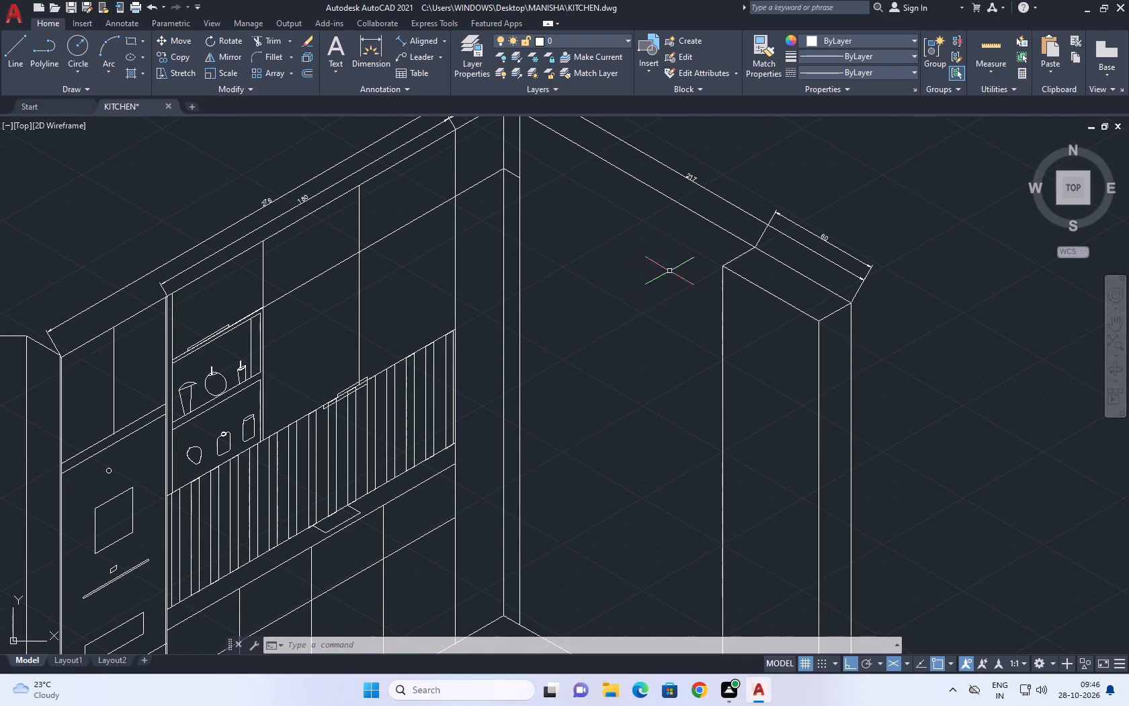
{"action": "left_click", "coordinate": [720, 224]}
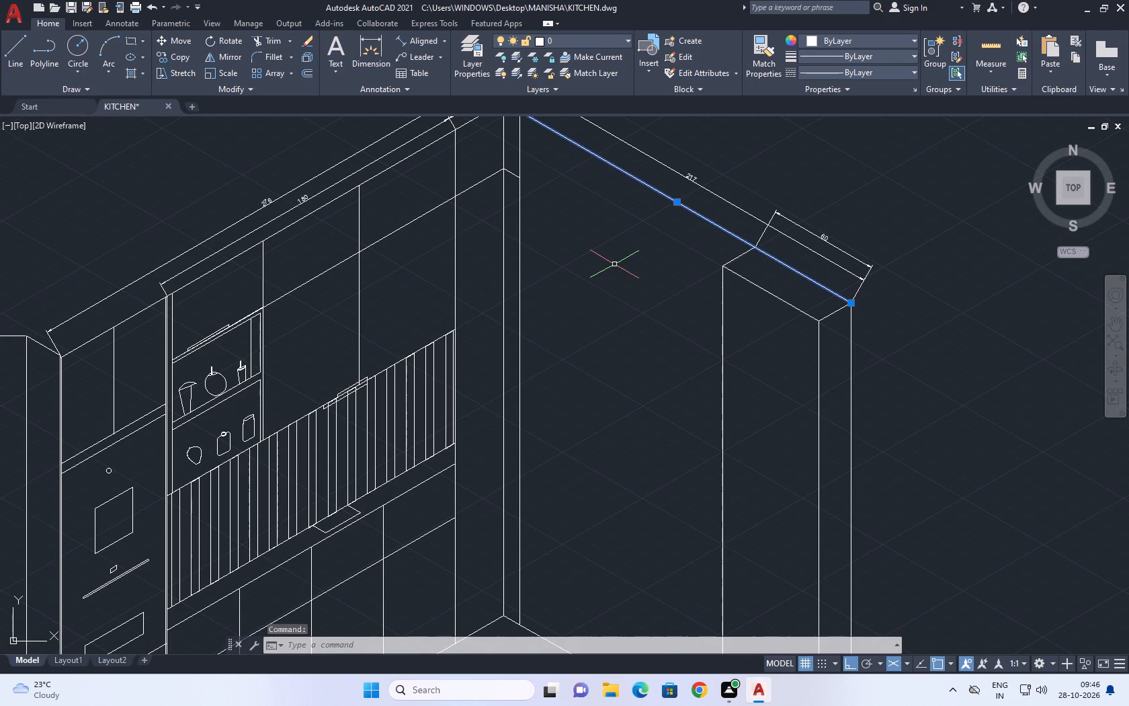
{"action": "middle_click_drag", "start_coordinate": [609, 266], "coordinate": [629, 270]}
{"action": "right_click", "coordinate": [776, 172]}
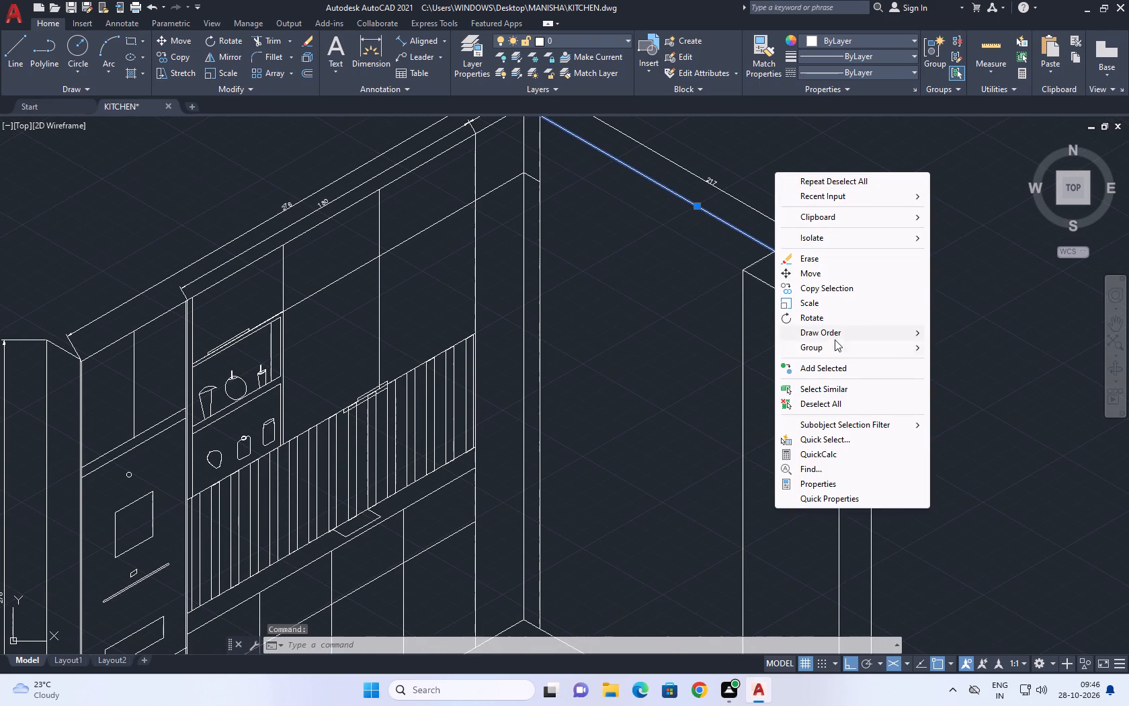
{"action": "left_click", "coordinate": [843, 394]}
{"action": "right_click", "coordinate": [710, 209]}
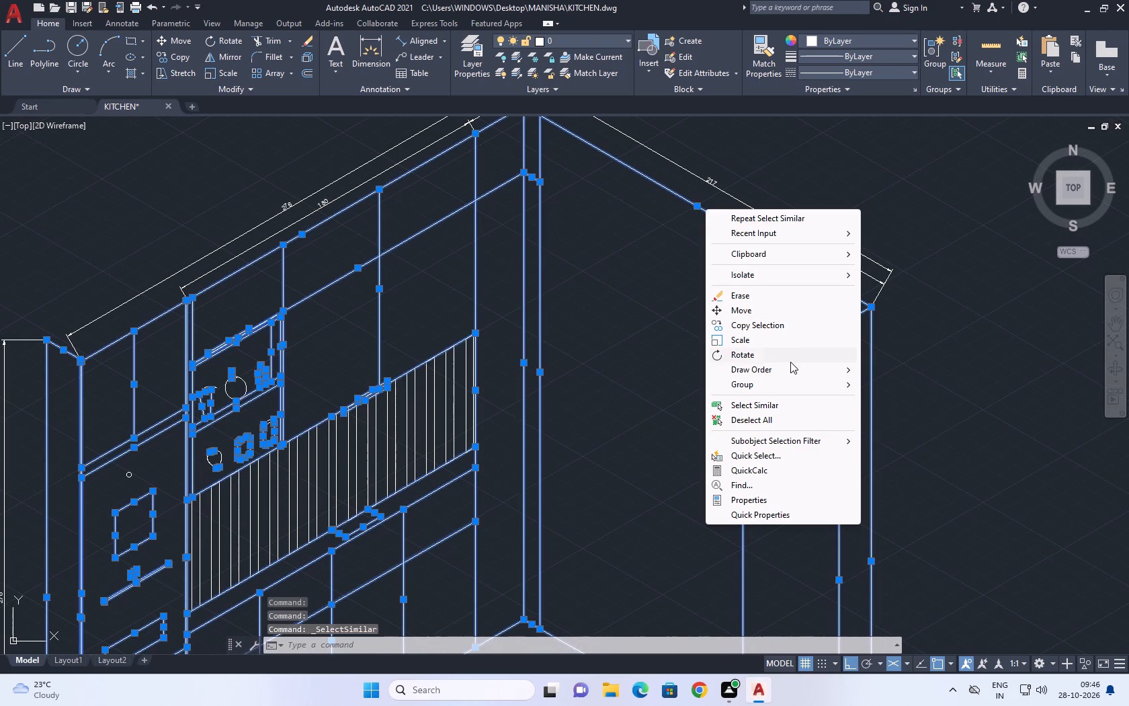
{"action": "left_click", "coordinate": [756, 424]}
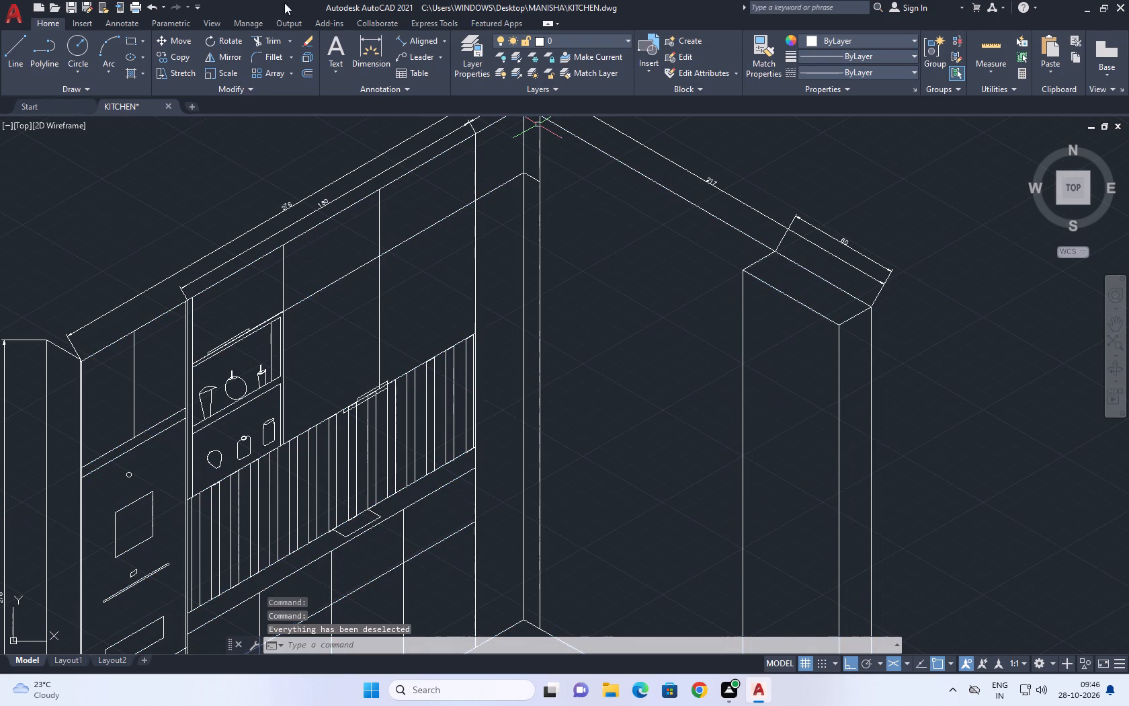
Draw a line at 30° from the slatted backsplash's top inner corner, extending past the wall corner's vertical lines.
{"action": "left_click", "coordinate": [12, 46]}
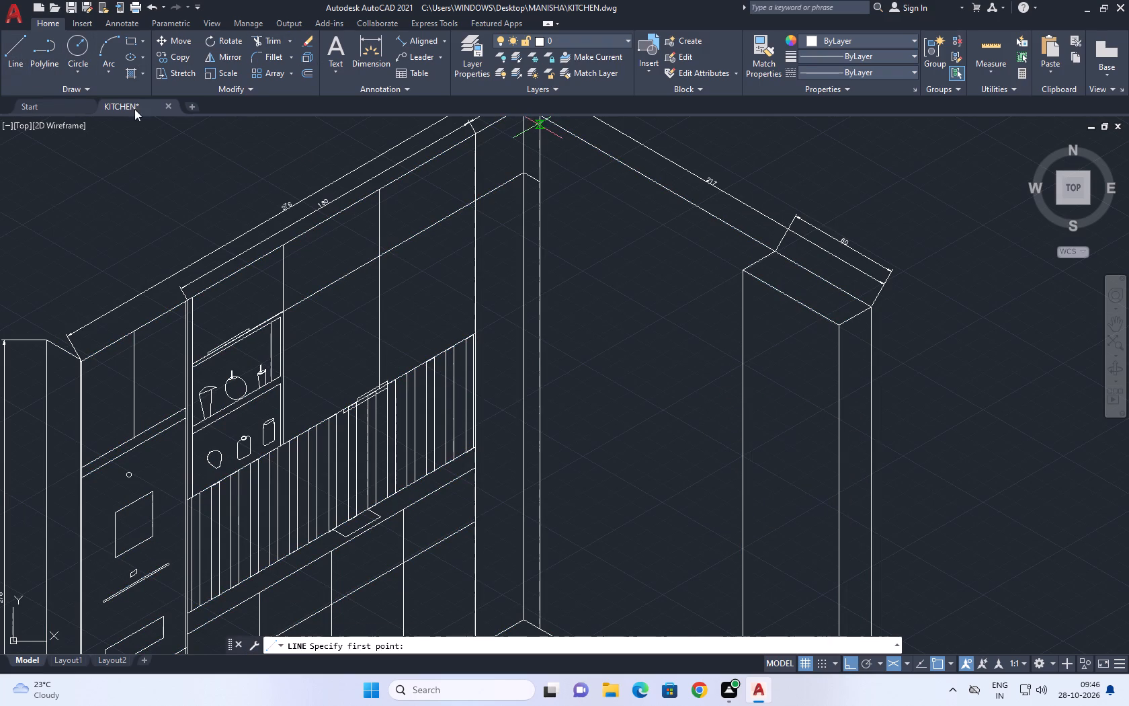
{"action": "scroll", "coordinate": [494, 339], "scroll_direction": "up", "scroll_amount": 6}
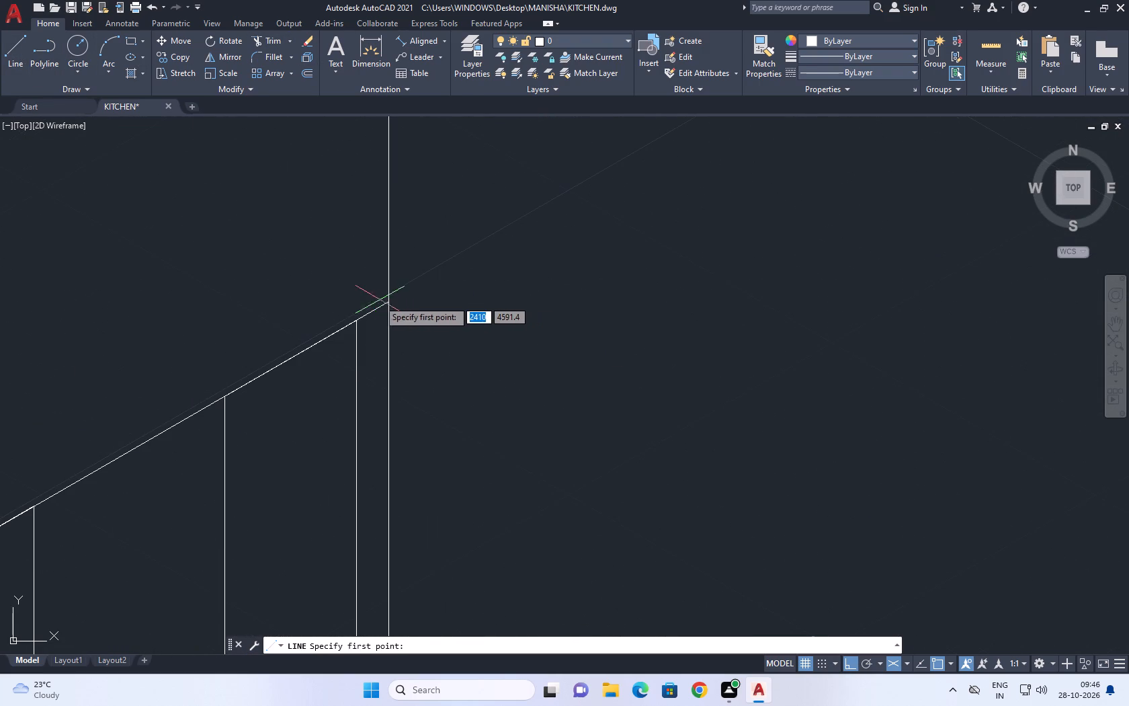
{"action": "left_click_drag", "start_coordinate": [386, 305], "coordinate": [422, 301]}
{"action": "scroll", "coordinate": [597, 267], "scroll_direction": "down", "scroll_amount": 3}
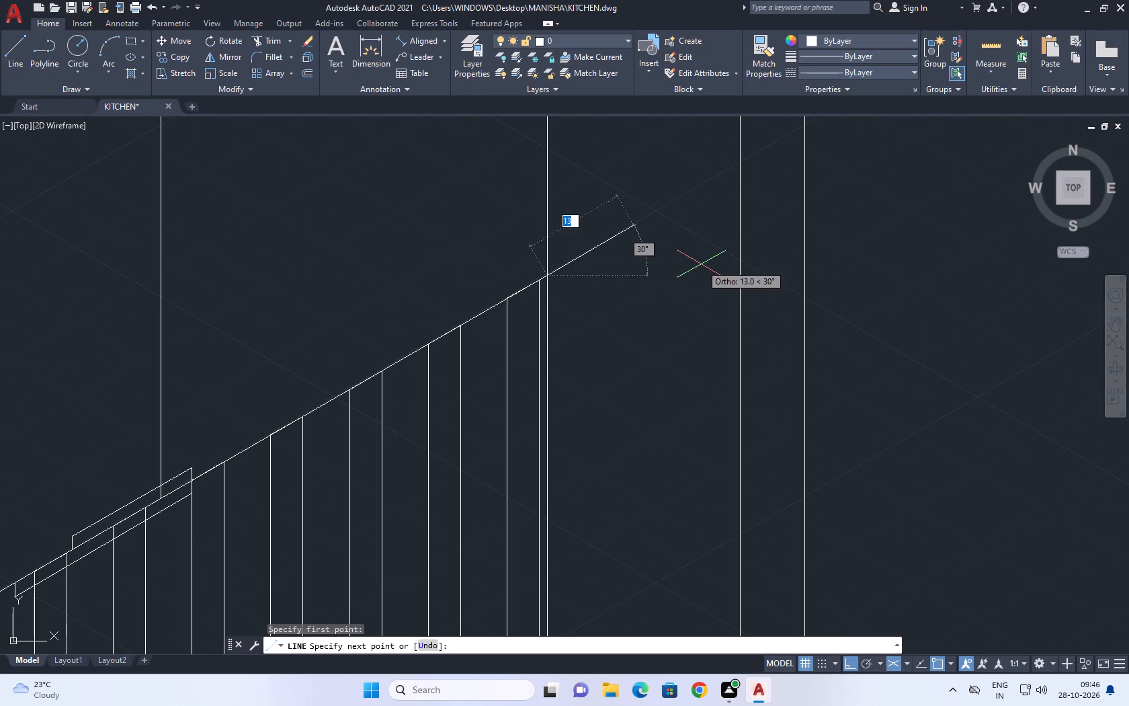
{"action": "scroll", "coordinate": [572, 358], "scroll_direction": "down", "scroll_amount": 3}
{"action": "left_click", "coordinate": [688, 282]}
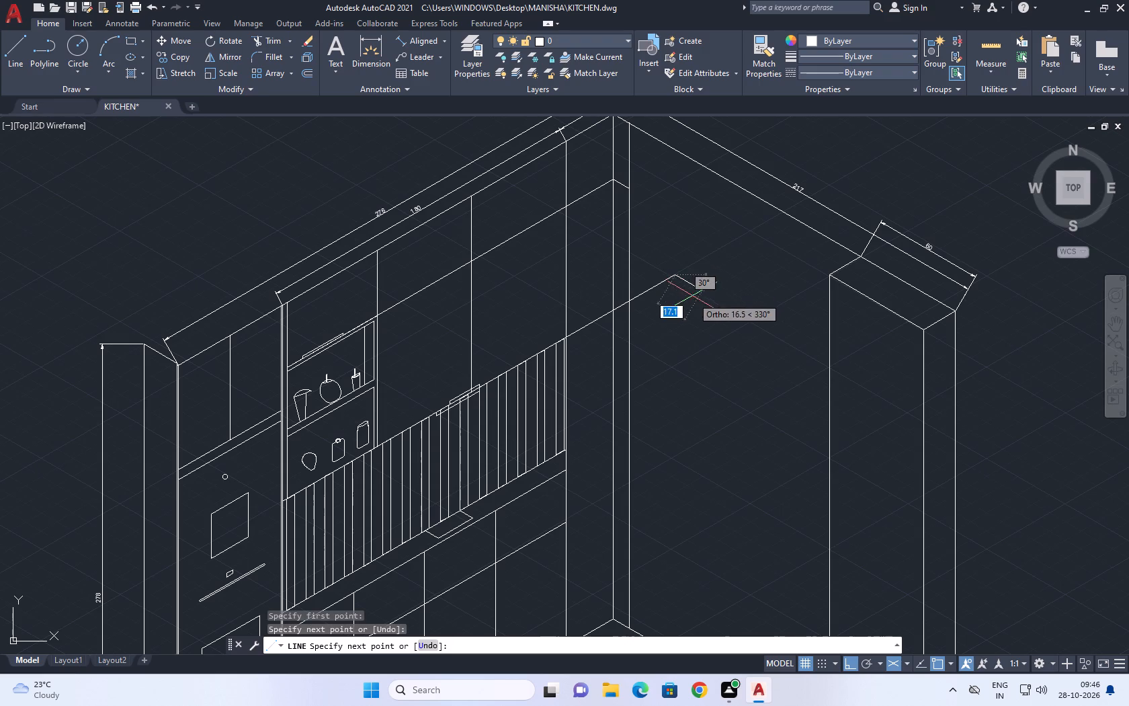
{"action": "right_click", "coordinate": [702, 313]}
{"action": "left_click", "coordinate": [751, 340]}
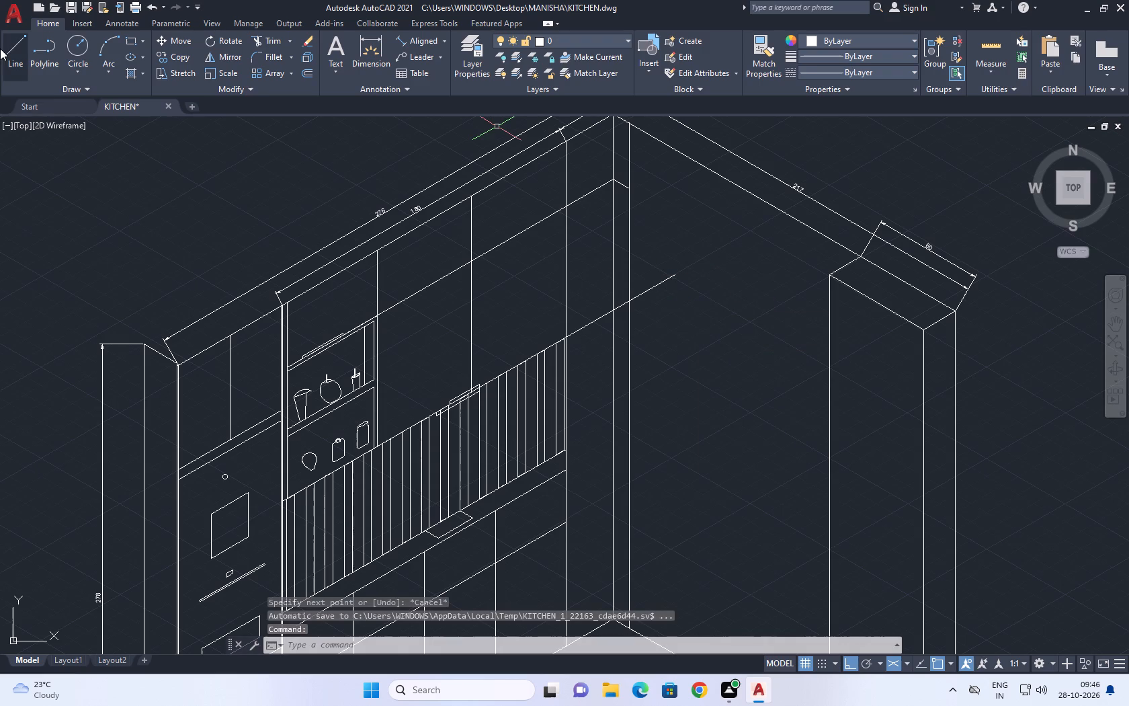
Draw a line about 272 long at 330° from the 30° line's crossing with the wall corner's outer vertical, running past the tall unit.
{"action": "left_click", "coordinate": [8, 49]}
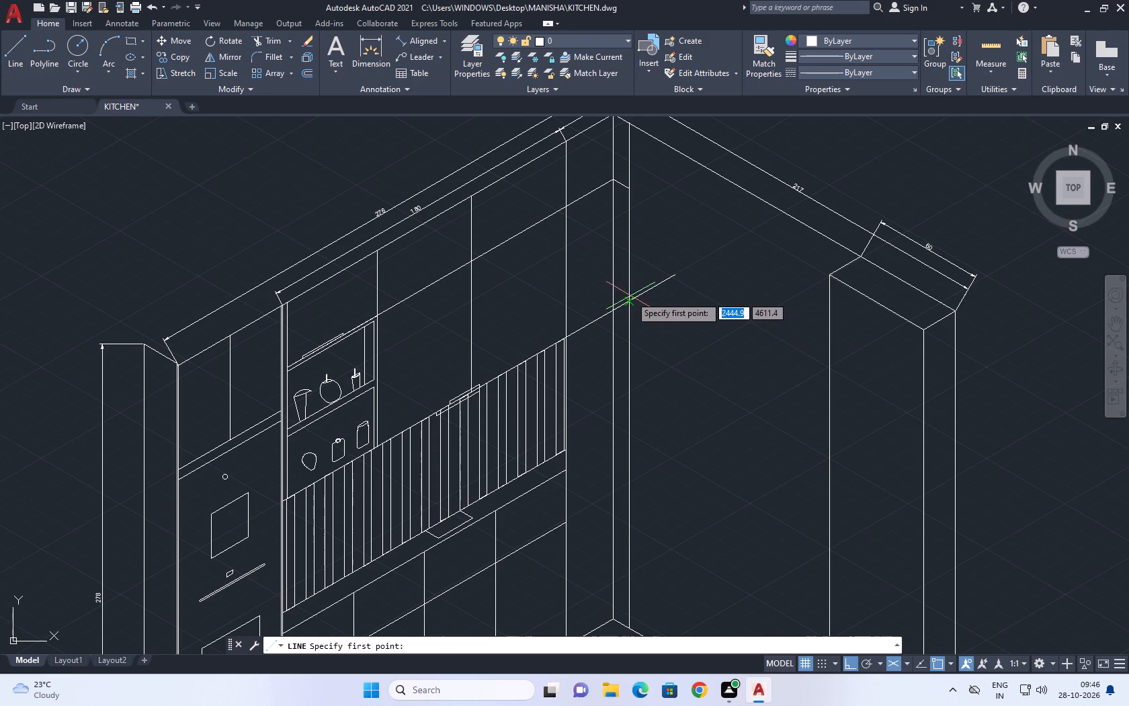
{"action": "left_click", "coordinate": [628, 299]}
{"action": "scroll", "coordinate": [753, 358], "scroll_direction": "down", "scroll_amount": 1}
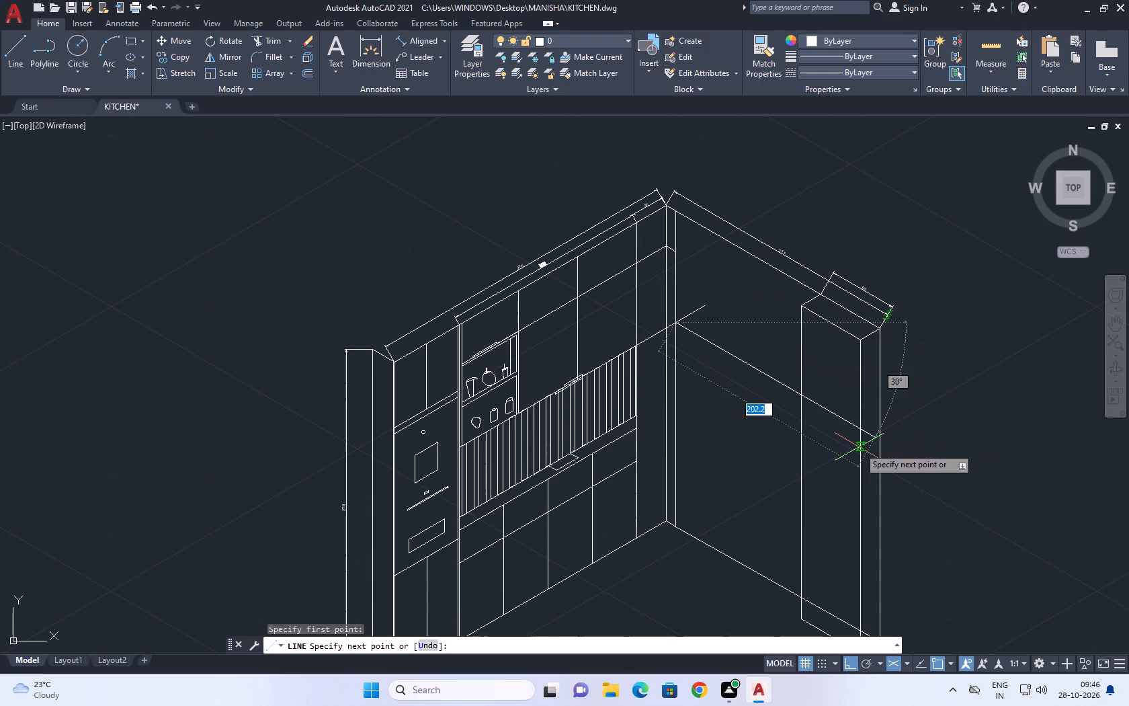
{"action": "middle_click_drag", "start_coordinate": [862, 432], "coordinate": [788, 372]}
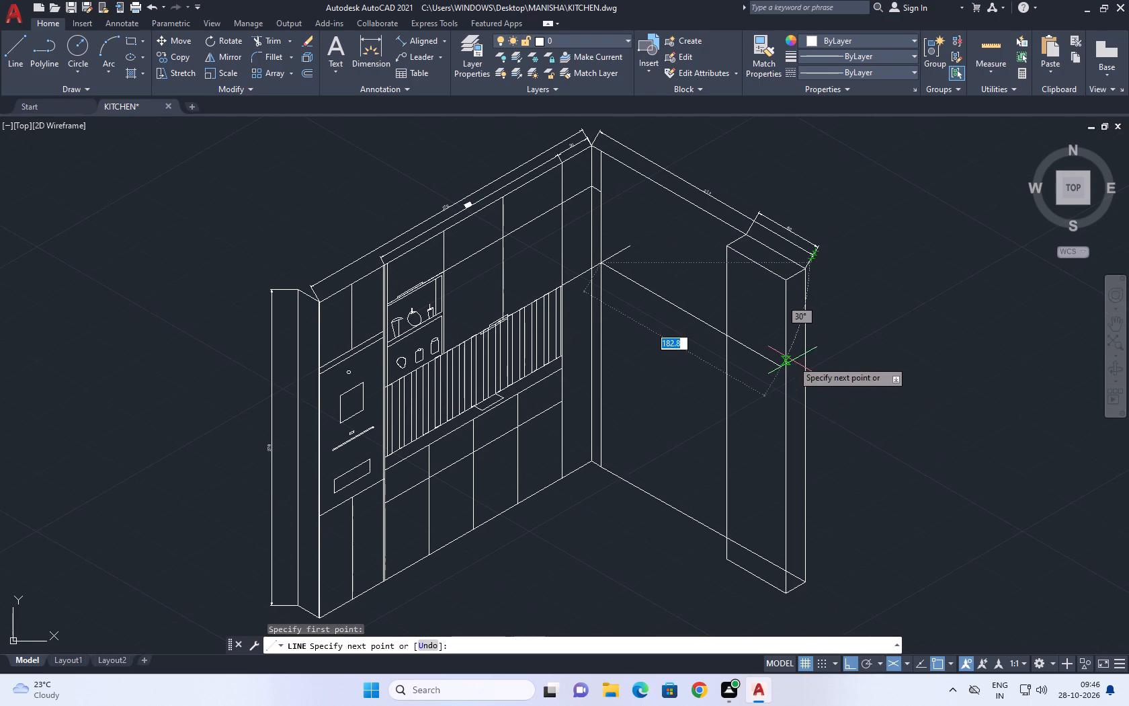
{"action": "left_click", "coordinate": [800, 366]}
{"action": "right_click", "coordinate": [849, 359]}
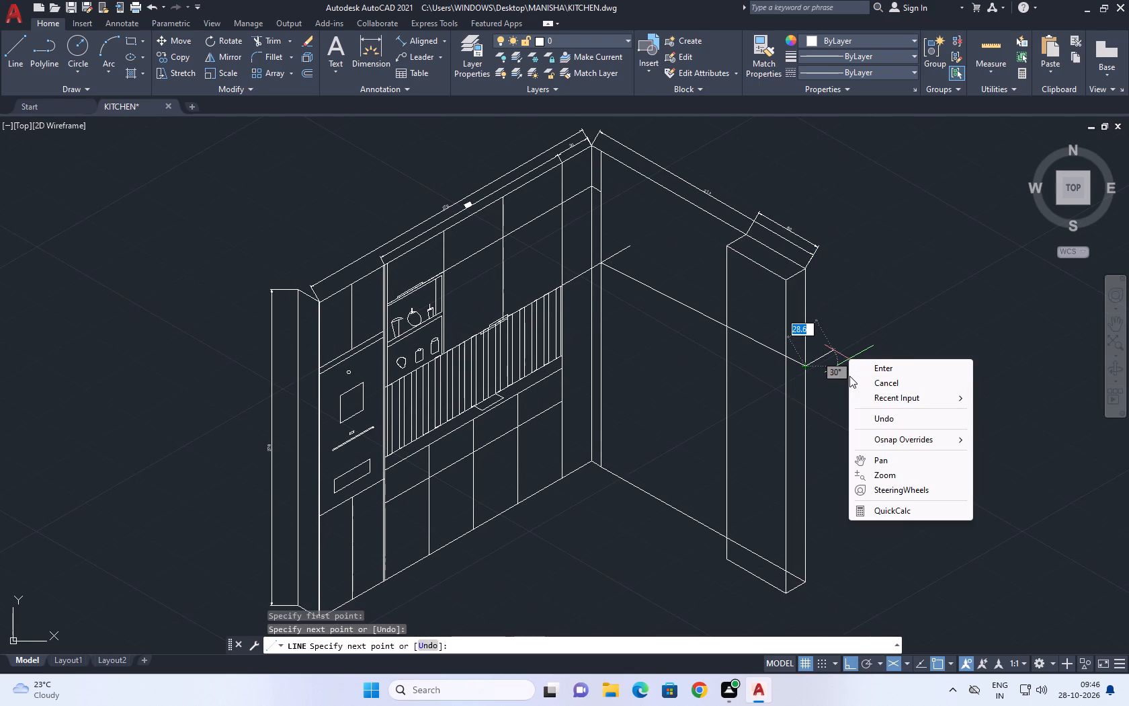
{"action": "key", "text": "ctrl+z"}
{"action": "key", "text": "Escape"}
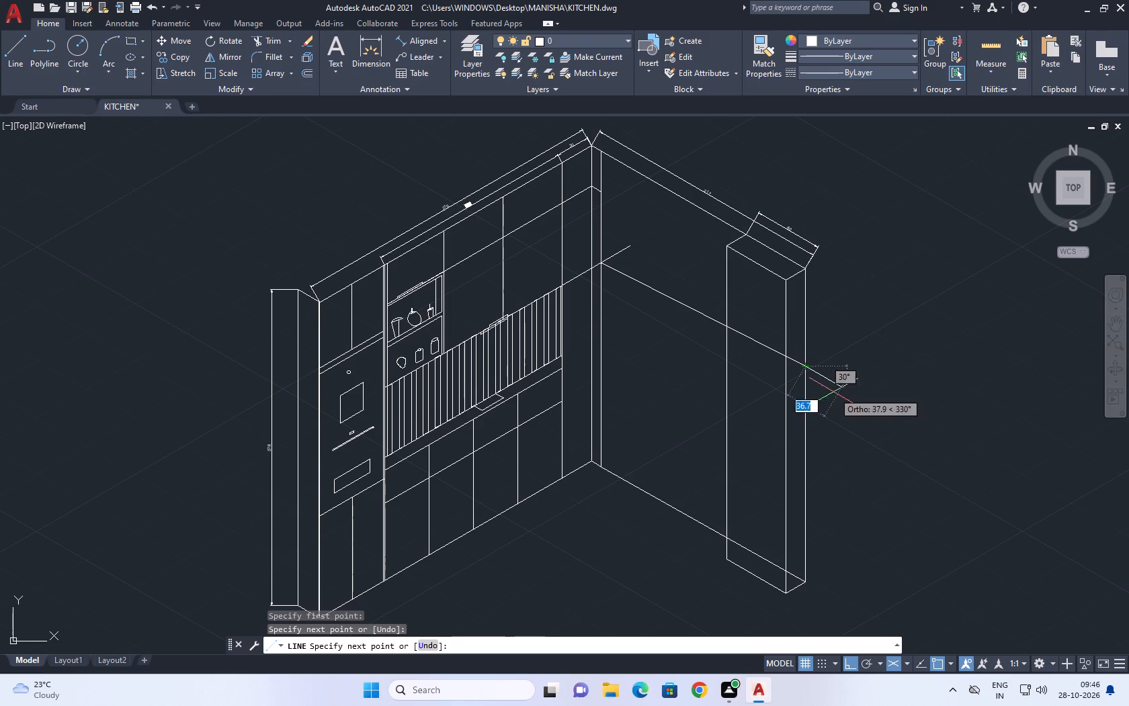
{"action": "key", "text": "ctrl+z"}
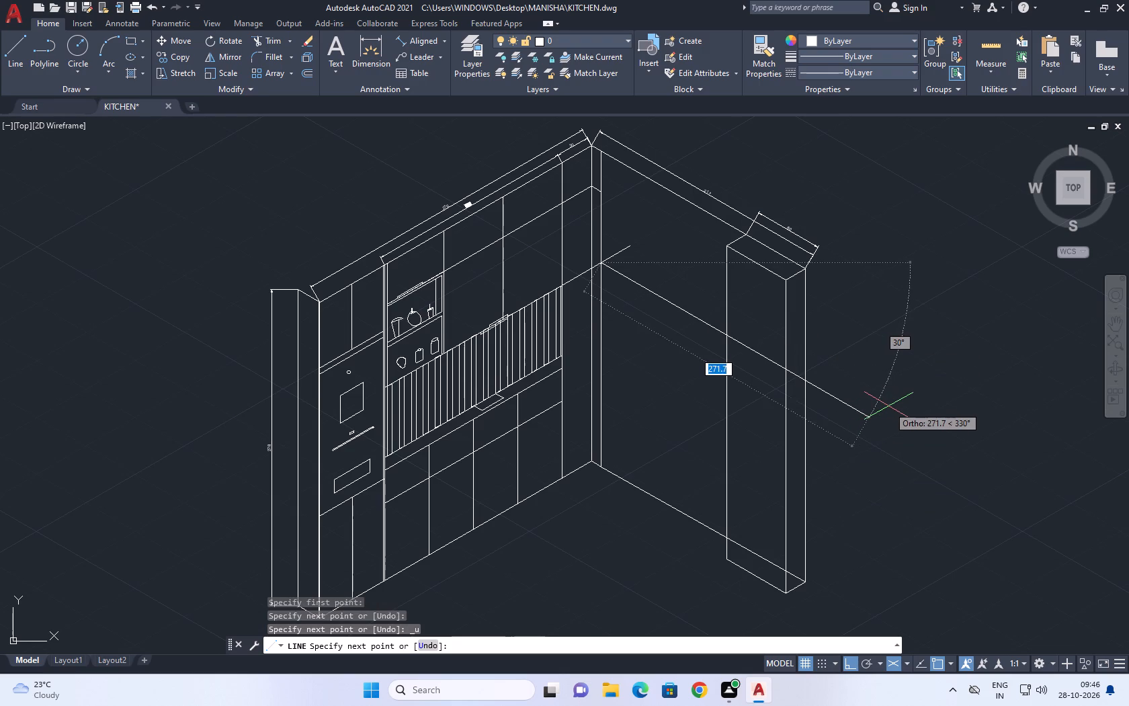
{"action": "left_click", "coordinate": [890, 406]}
{"action": "key", "text": "space"}
Trim the 330° line on the adjoining wall back to the tall unit's inner vertical line, removing every piece beyond it.
{"action": "type", "text": "TR"}
{"action": "key", "text": "space"}
{"action": "scroll", "coordinate": [763, 376], "scroll_direction": "up", "scroll_amount": 3}
{"action": "left_click_drag", "start_coordinate": [768, 249], "coordinate": [767, 256]}
{"action": "left_click", "coordinate": [782, 377]}
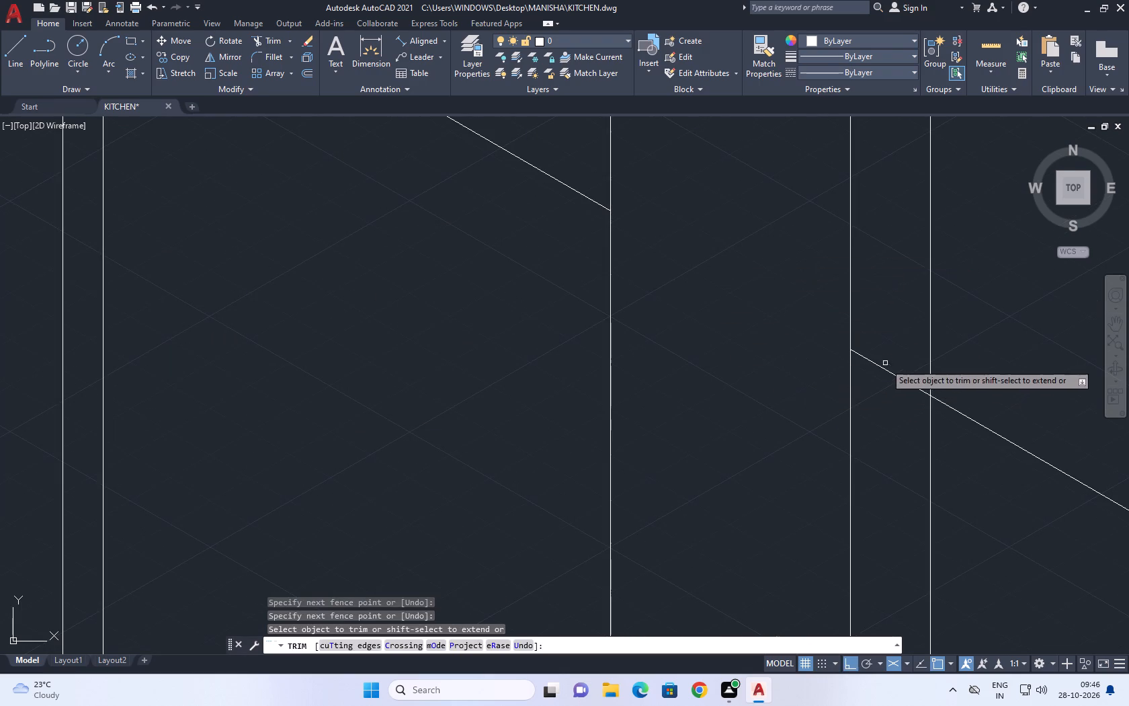
{"action": "left_click", "coordinate": [885, 363]}
{"action": "left_click", "coordinate": [884, 387]}
{"action": "right_click", "coordinate": [874, 344]}
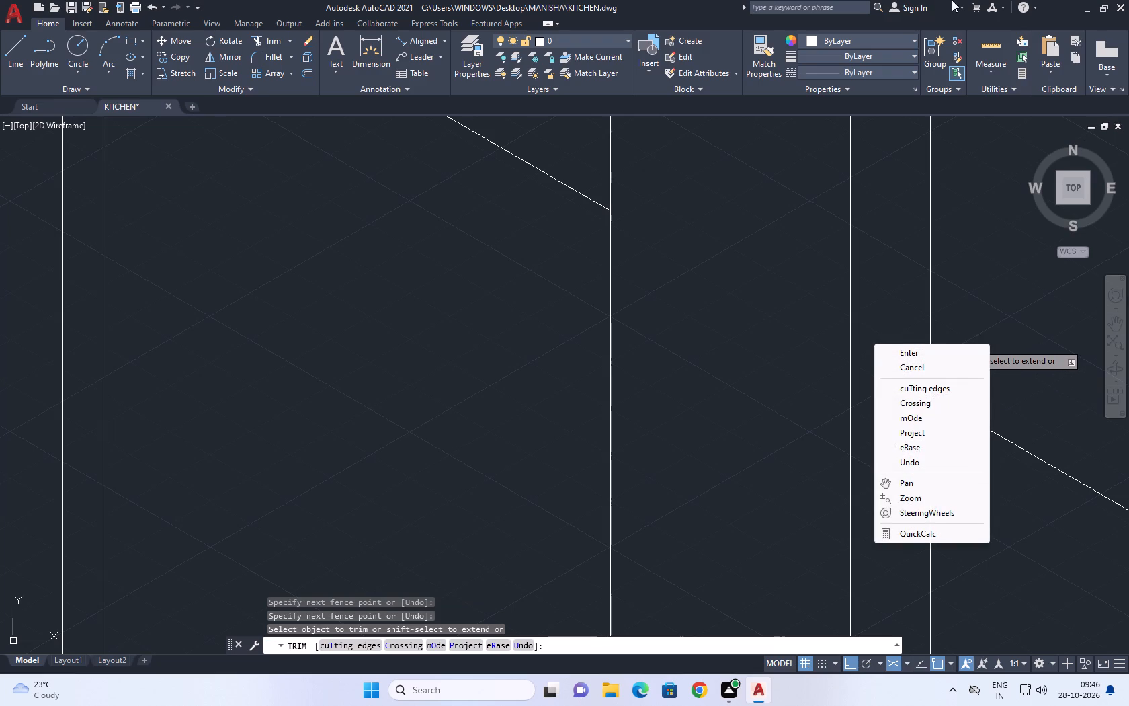
{"action": "scroll", "coordinate": [977, 127], "scroll_direction": "down", "scroll_amount": 1}
{"action": "right_click_drag", "start_coordinate": [583, 222], "coordinate": [497, 249]}
{"action": "middle_click_drag", "start_coordinate": [583, 222], "coordinate": [470, 247]}
{"action": "middle_click_drag", "start_coordinate": [611, 250], "coordinate": [411, 204]}
{"action": "left_click_drag", "start_coordinate": [778, 298], "coordinate": [769, 308]}
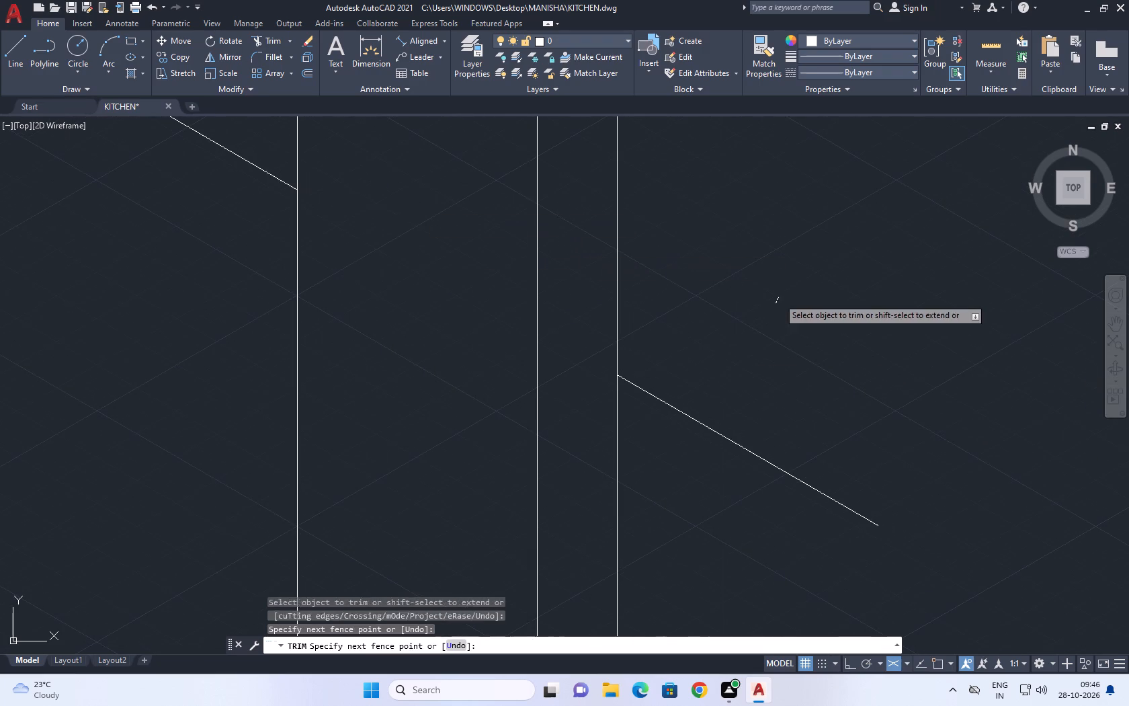
{"action": "left_click", "coordinate": [678, 442]}
{"action": "right_click", "coordinate": [712, 297]}
{"action": "left_click", "coordinate": [757, 319]}
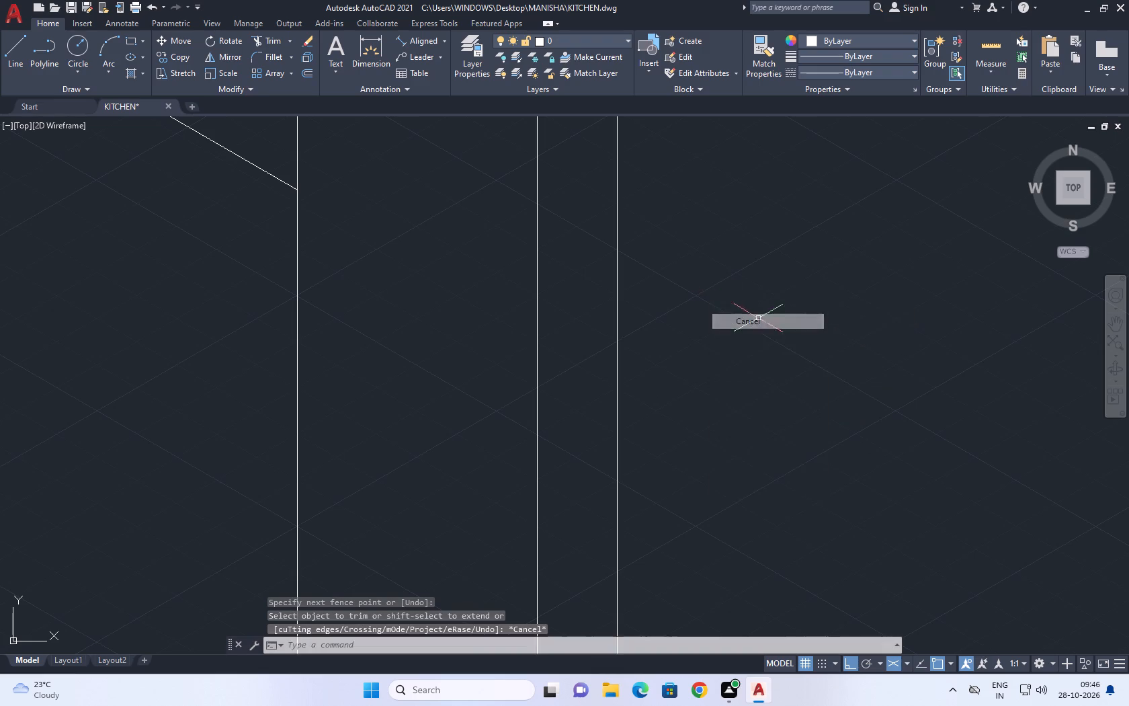
Trim the 30° line's overhang past the wall corner's outer vertical line.
{"action": "scroll", "coordinate": [754, 311], "scroll_direction": "down", "scroll_amount": 5}
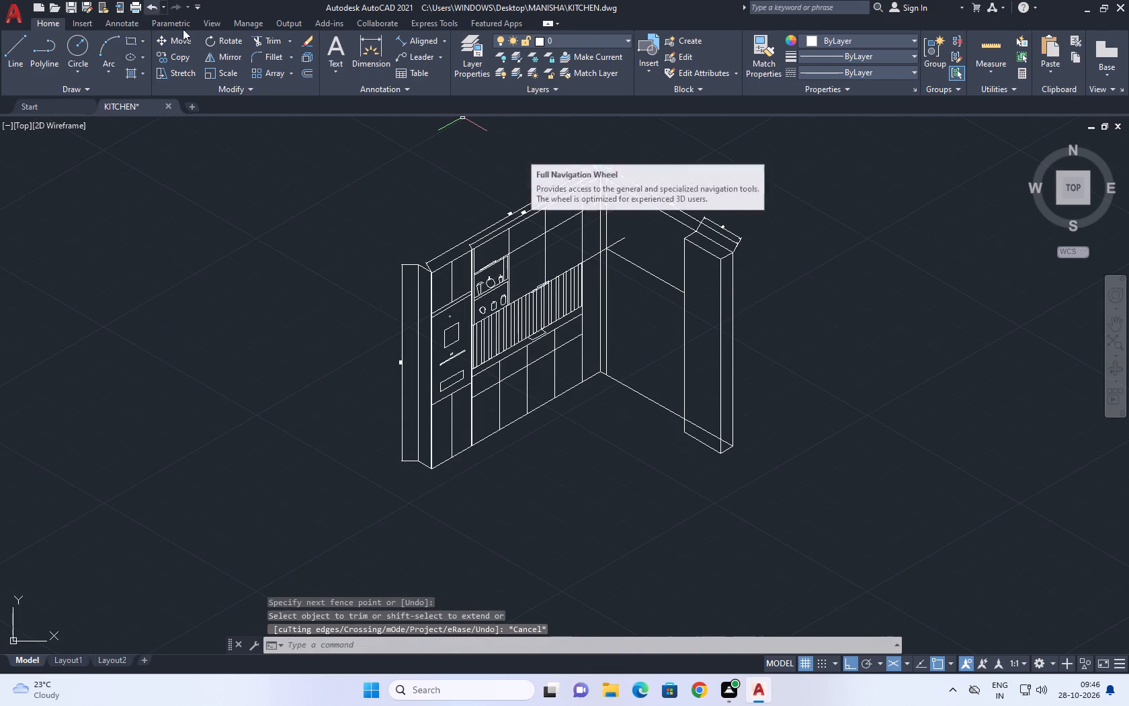
{"action": "left_click", "coordinate": [262, 38]}
{"action": "scroll", "coordinate": [612, 245], "scroll_direction": "up", "scroll_amount": 2}
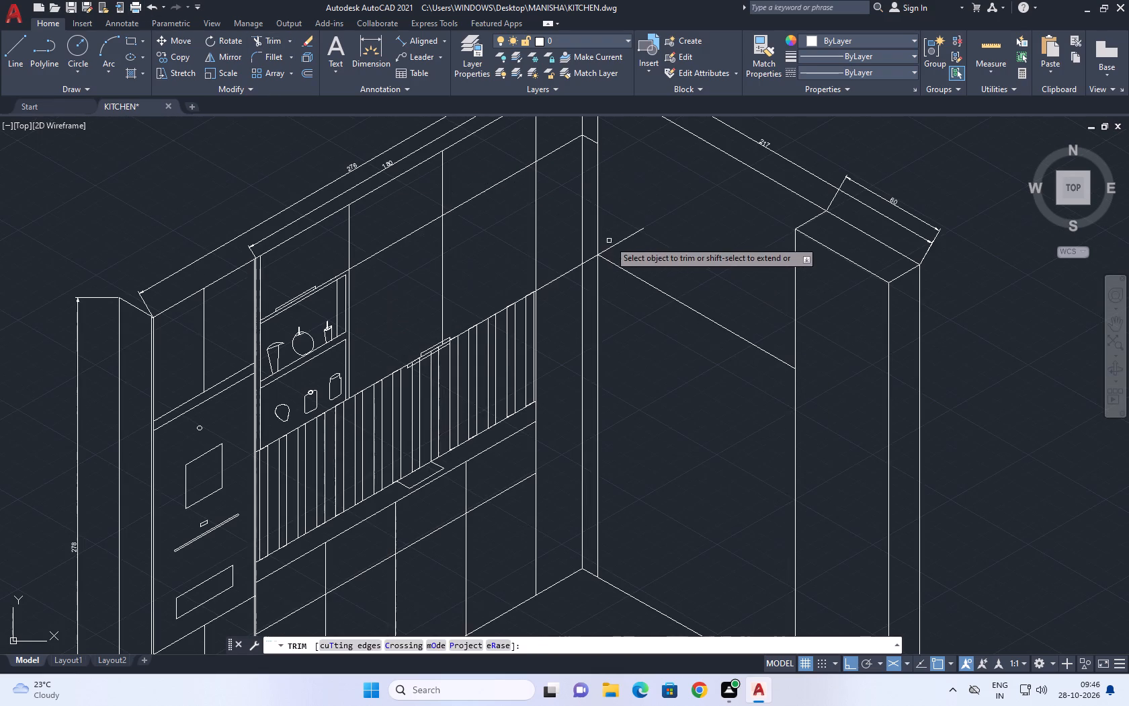
{"action": "left_click", "coordinate": [622, 239]}
{"action": "right_click", "coordinate": [626, 243]}
{"action": "scroll", "coordinate": [626, 243], "scroll_direction": "up", "scroll_amount": 1}
{"action": "left_click", "coordinate": [661, 269]}
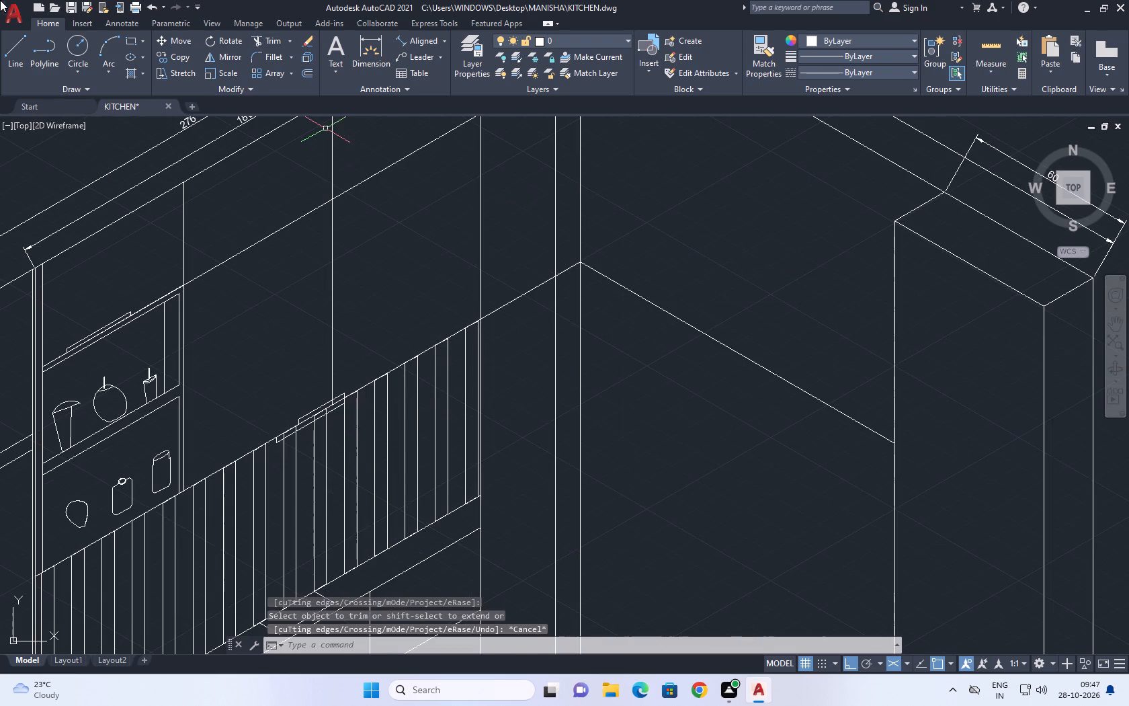
Draw a line about 150 long at 330° from the upper cabinet line's end on the corner's outer vertical, running past the tall unit's inner vertical.
{"action": "middle_click_drag", "start_coordinate": [673, 336], "coordinate": [677, 547]}
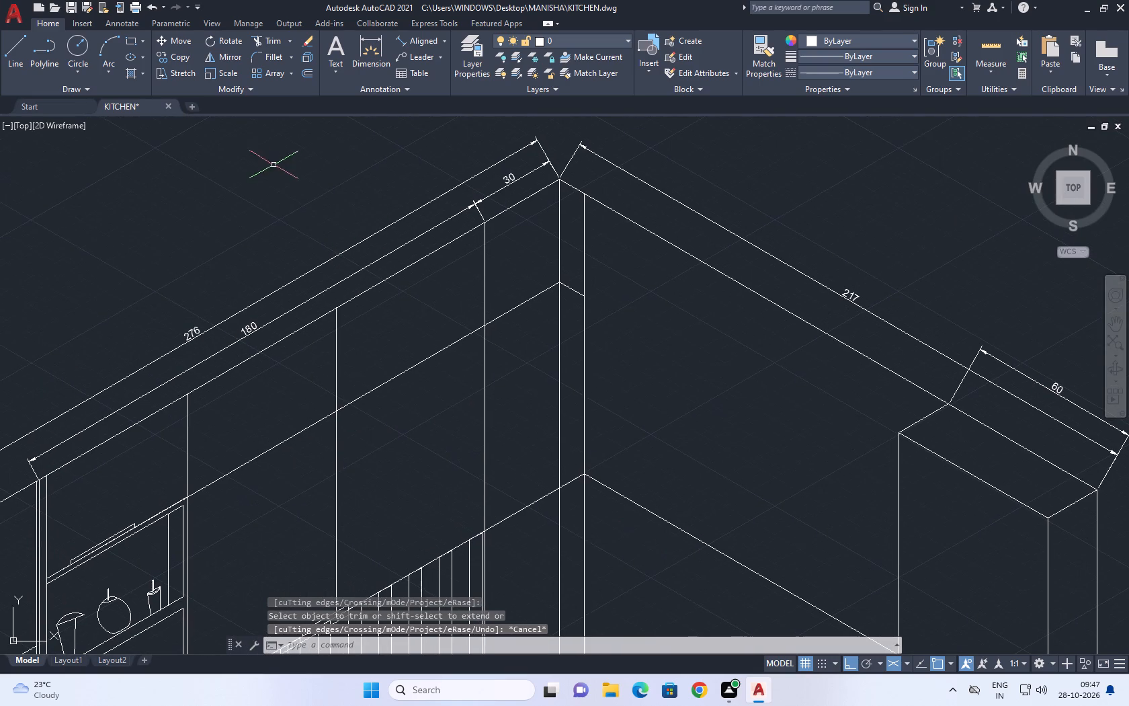
{"action": "left_click", "coordinate": [13, 46]}
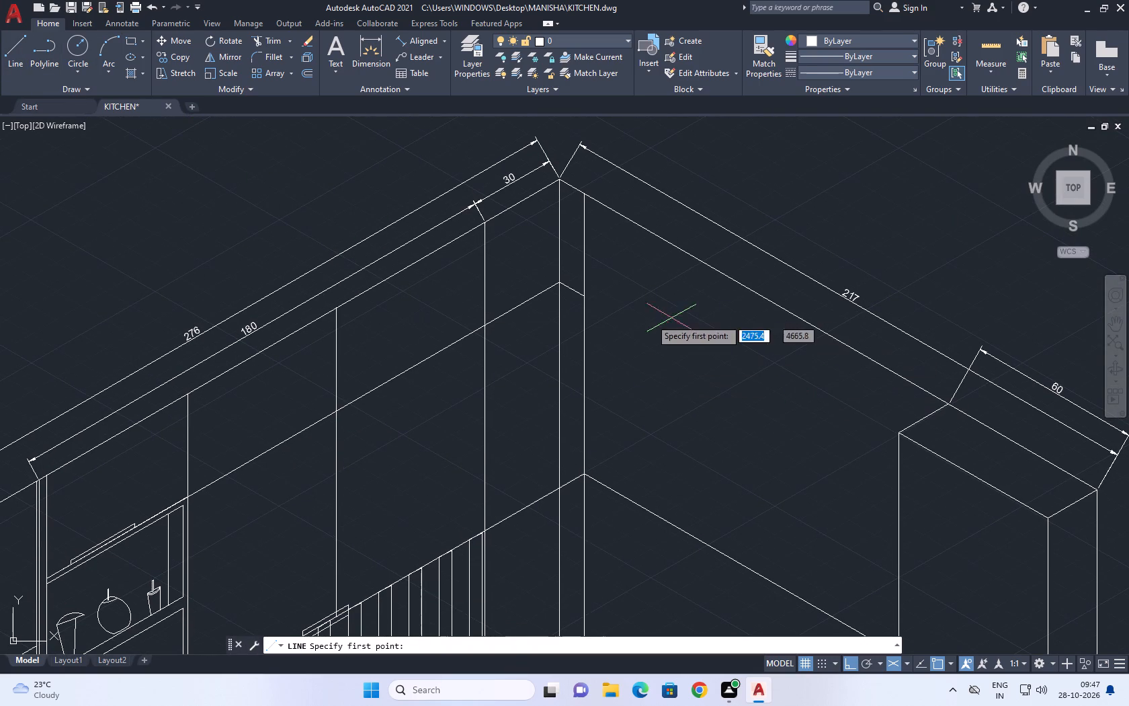
{"action": "left_click", "coordinate": [587, 297]}
{"action": "middle_click_drag", "start_coordinate": [828, 486], "coordinate": [685, 385]}
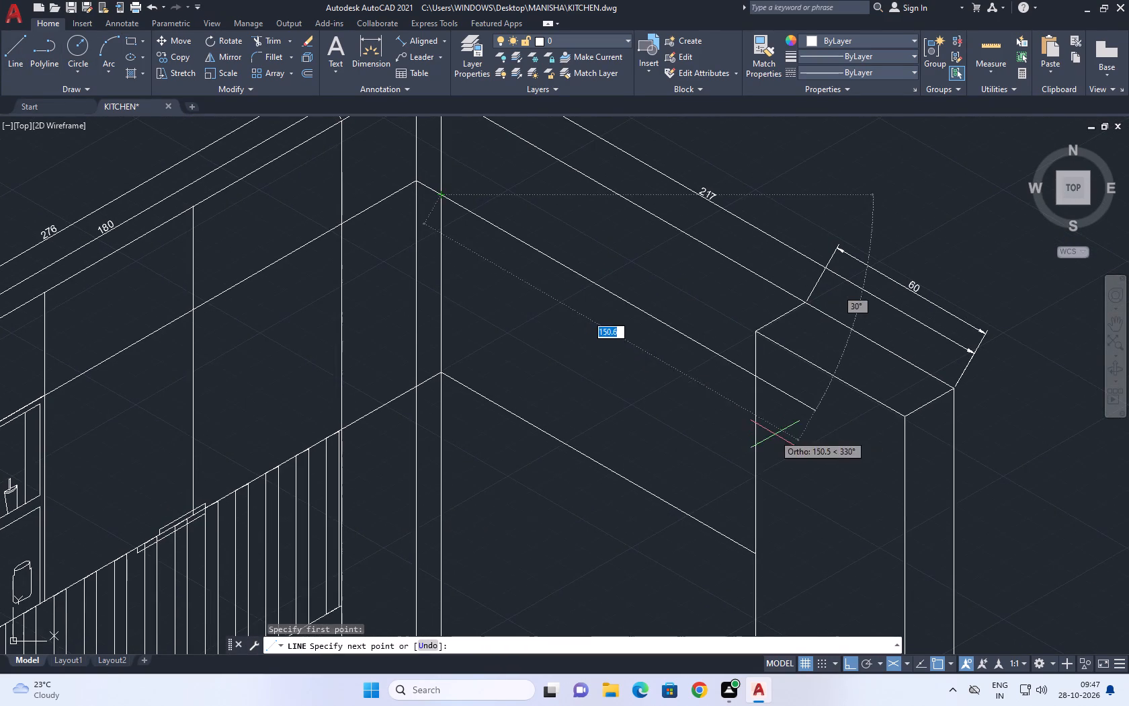
{"action": "left_click", "coordinate": [777, 434]}
{"action": "right_click", "coordinate": [789, 438]}
{"action": "left_click", "coordinate": [846, 461]}
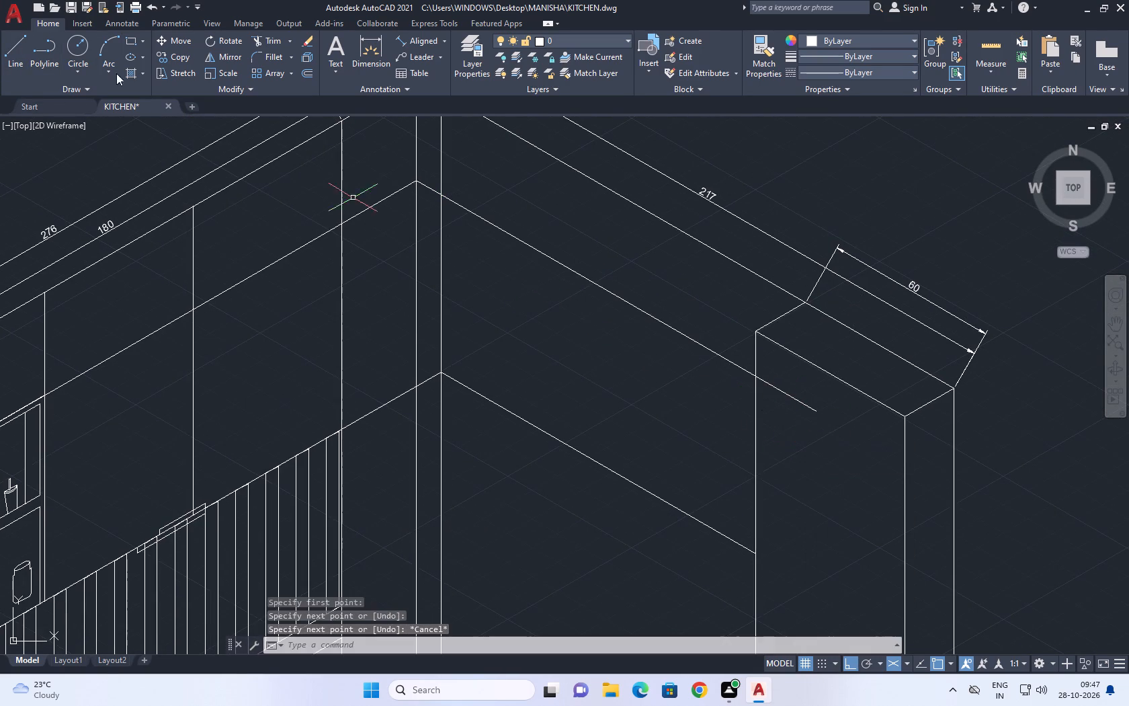
Trim the new upper cabinet line's overhang at the tall unit's inner vertical line.
{"action": "left_click", "coordinate": [278, 38]}
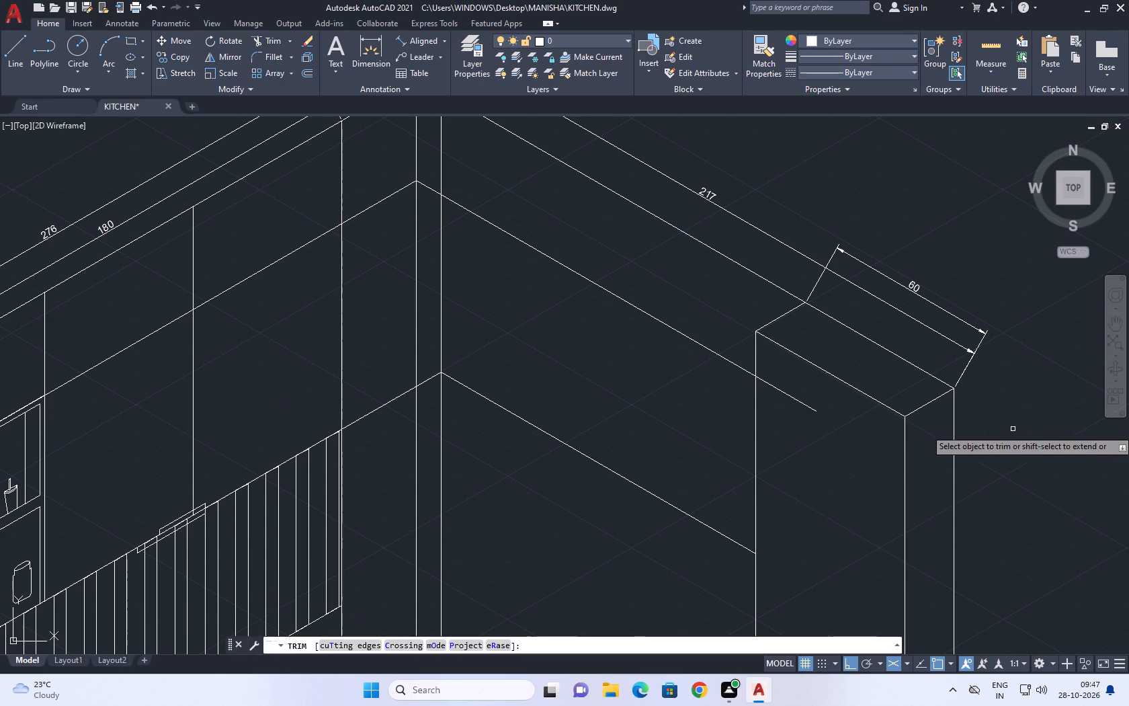
{"action": "left_click", "coordinate": [798, 389]}
{"action": "left_click", "coordinate": [797, 407]}
{"action": "right_click", "coordinate": [797, 407]}
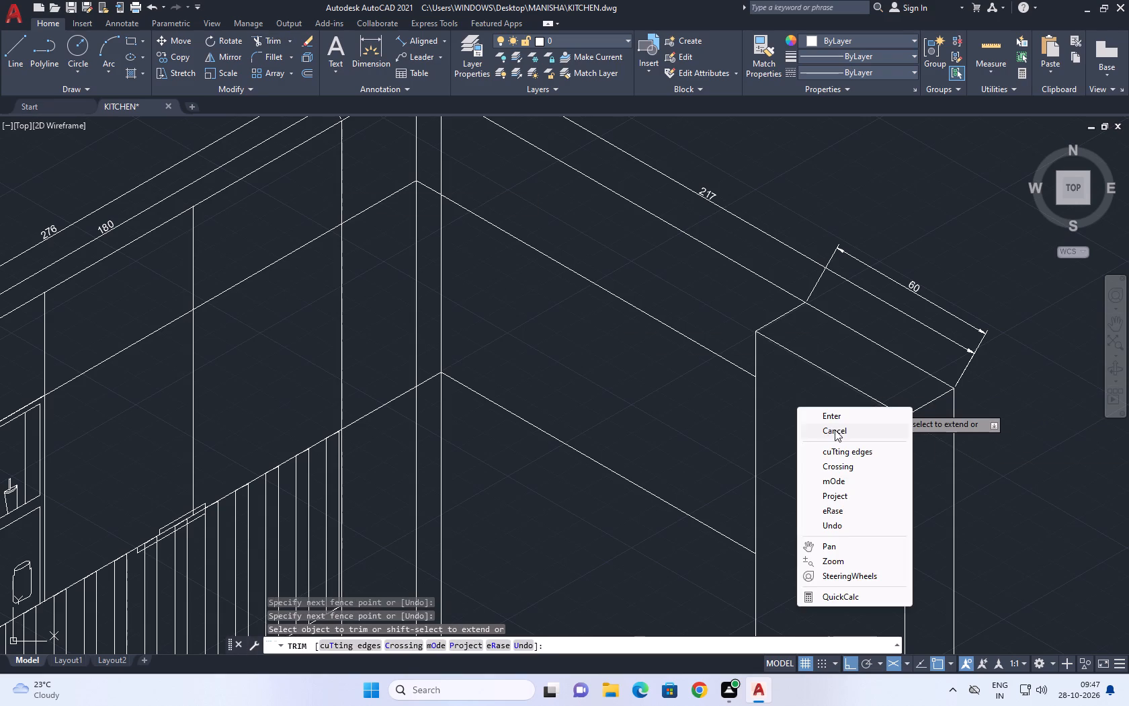
{"action": "left_click", "coordinate": [835, 430]}
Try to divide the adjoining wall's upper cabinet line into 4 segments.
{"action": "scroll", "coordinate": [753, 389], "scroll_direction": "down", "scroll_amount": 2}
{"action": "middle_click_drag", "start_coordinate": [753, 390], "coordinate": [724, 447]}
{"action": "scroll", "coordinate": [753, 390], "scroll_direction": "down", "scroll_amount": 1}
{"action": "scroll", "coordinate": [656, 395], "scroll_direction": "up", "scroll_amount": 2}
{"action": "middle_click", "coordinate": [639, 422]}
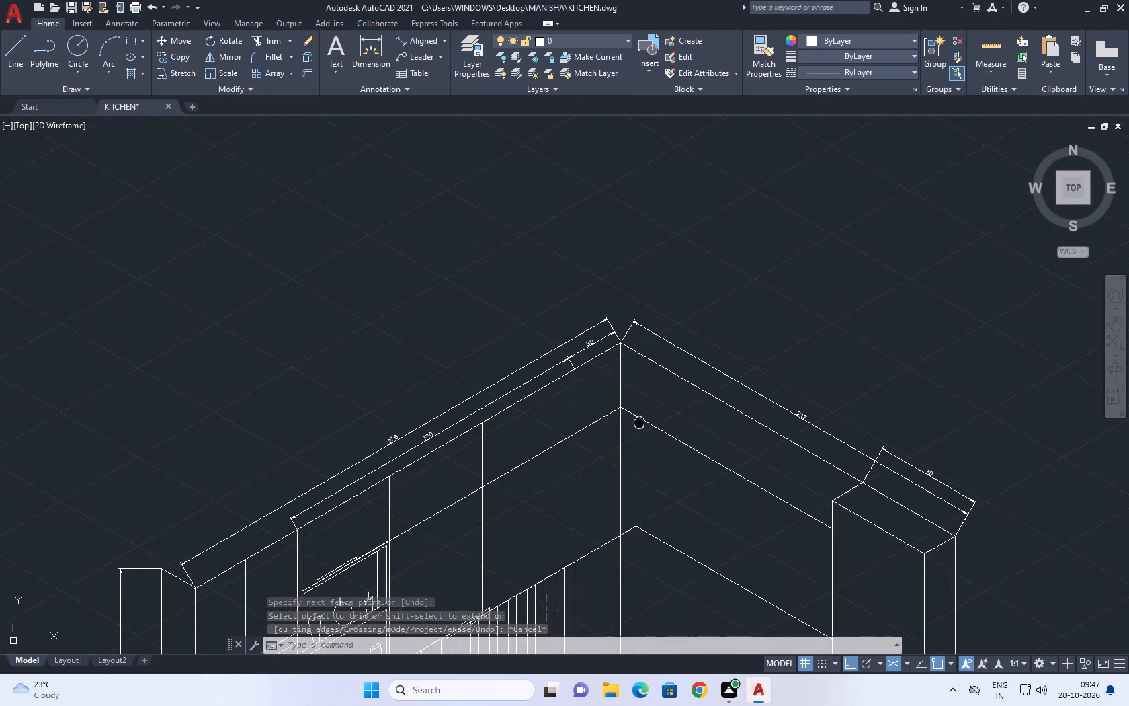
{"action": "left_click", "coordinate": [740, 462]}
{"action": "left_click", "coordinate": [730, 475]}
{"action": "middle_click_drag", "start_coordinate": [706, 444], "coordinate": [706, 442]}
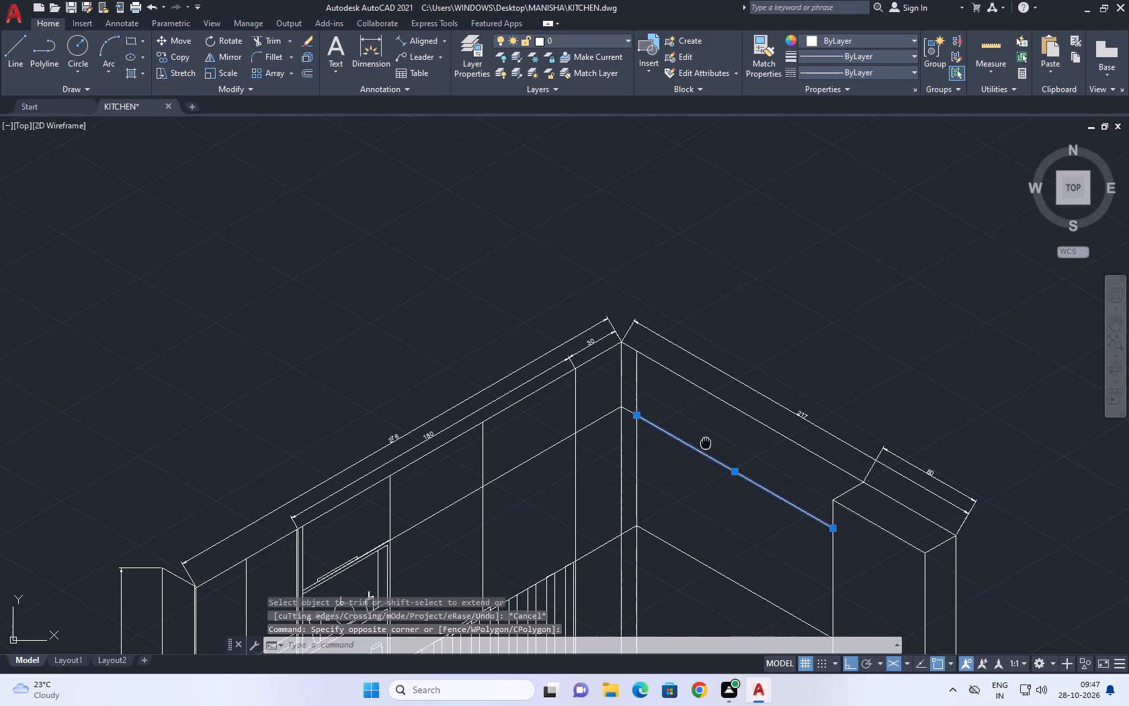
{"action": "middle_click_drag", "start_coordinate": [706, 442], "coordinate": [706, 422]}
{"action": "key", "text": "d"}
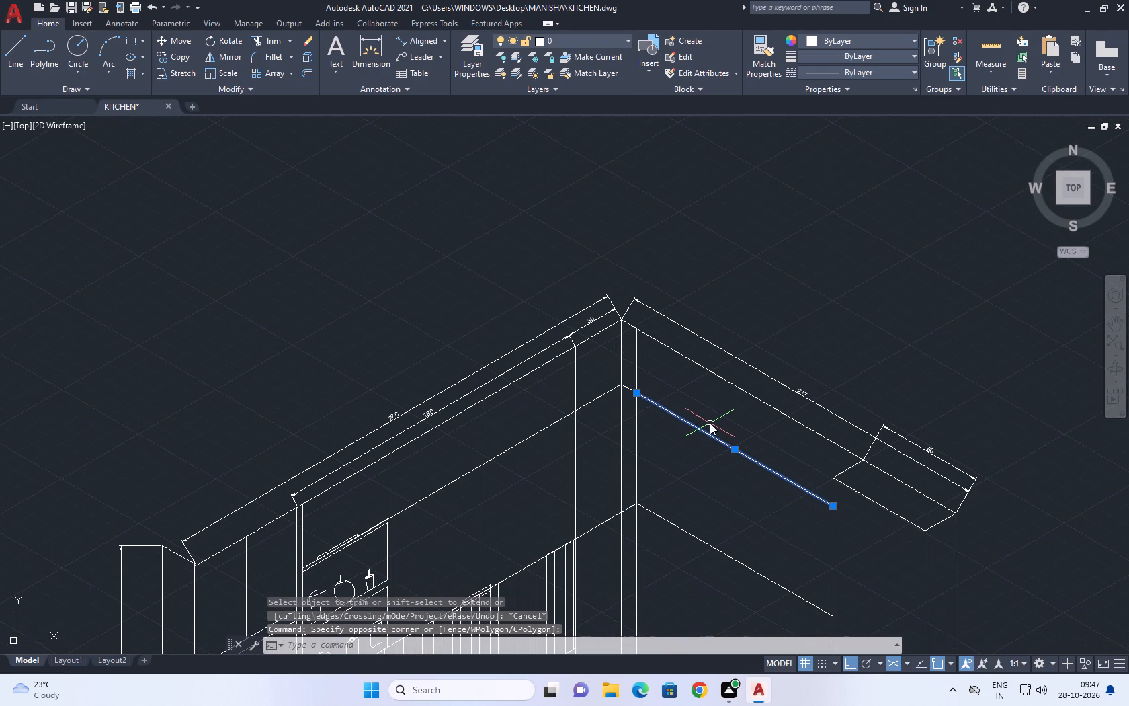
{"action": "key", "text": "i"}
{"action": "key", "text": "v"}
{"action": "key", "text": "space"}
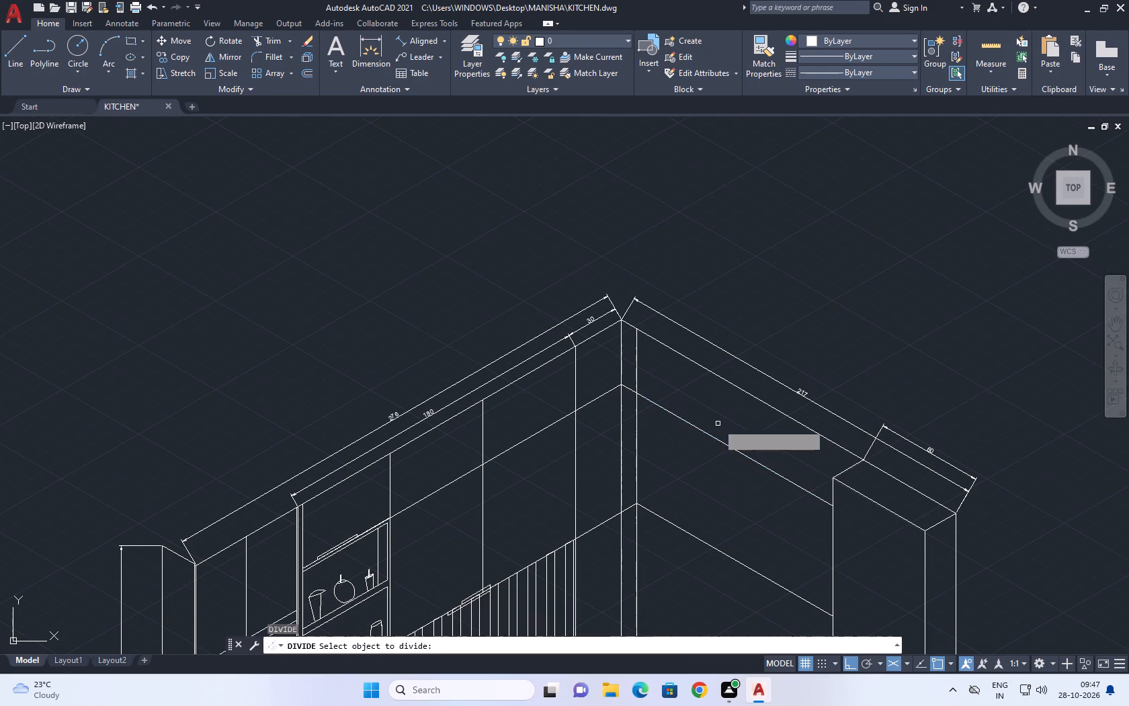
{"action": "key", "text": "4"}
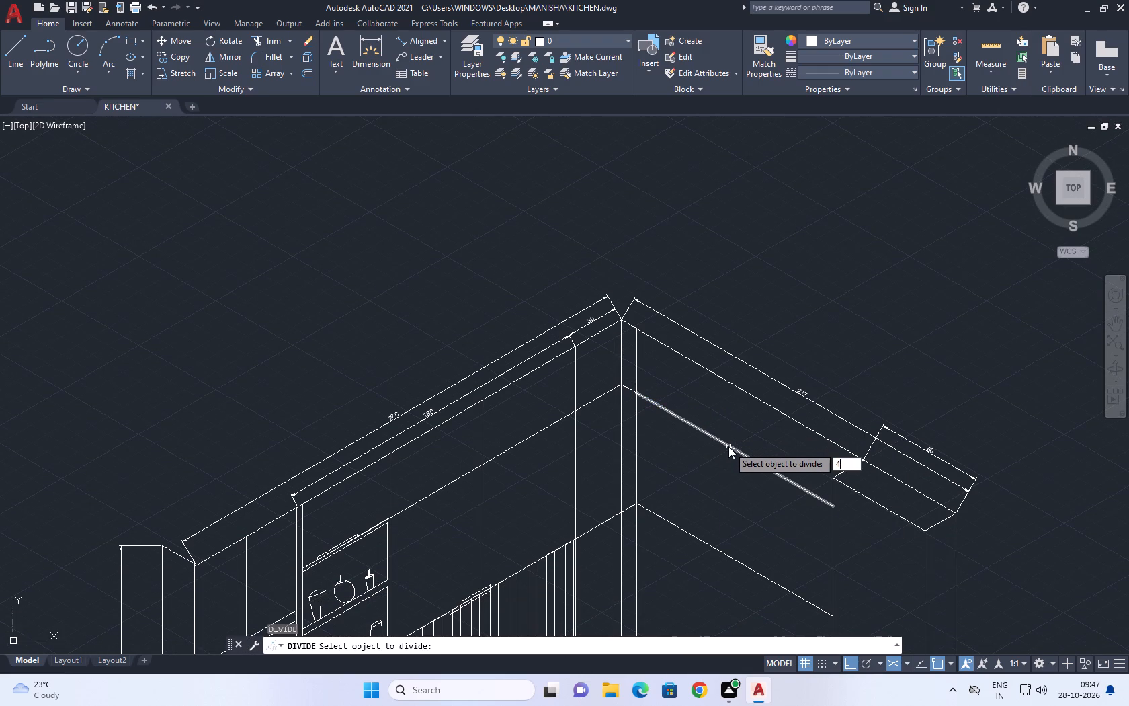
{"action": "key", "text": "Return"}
Divide the adjoining wall's upper cabinet line into 4 equal segments.
{"action": "left_click", "coordinate": [724, 444]}
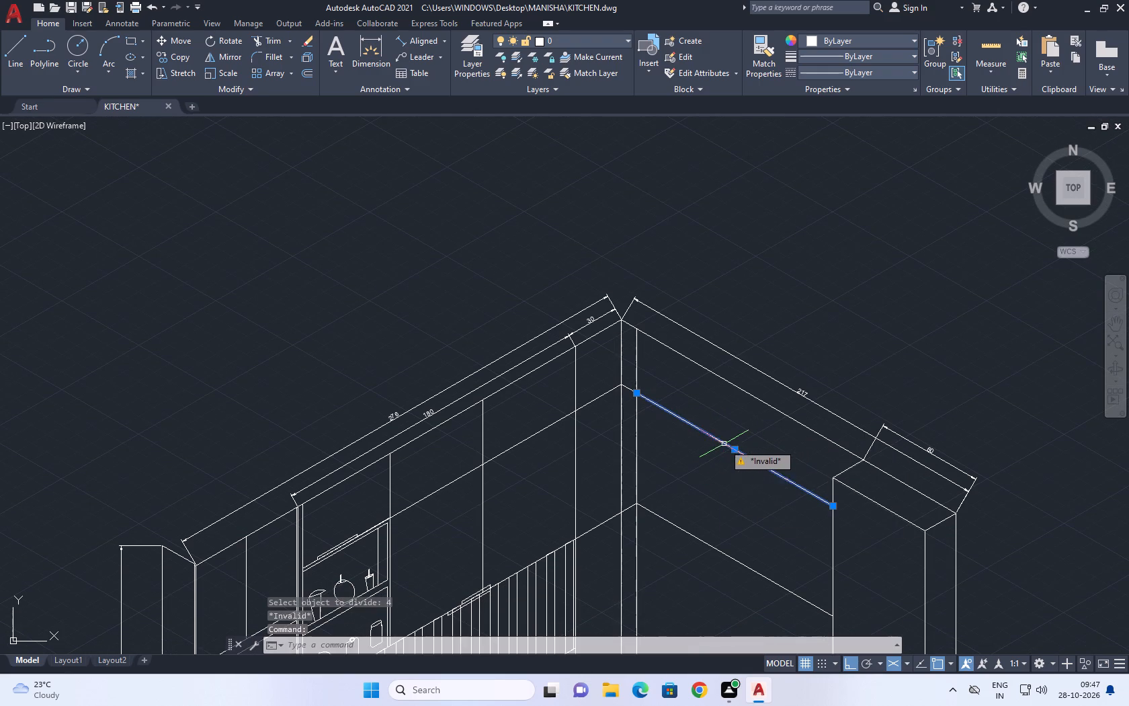
{"action": "key", "text": "d"}
{"action": "key", "text": "i"}
{"action": "key", "text": "v"}
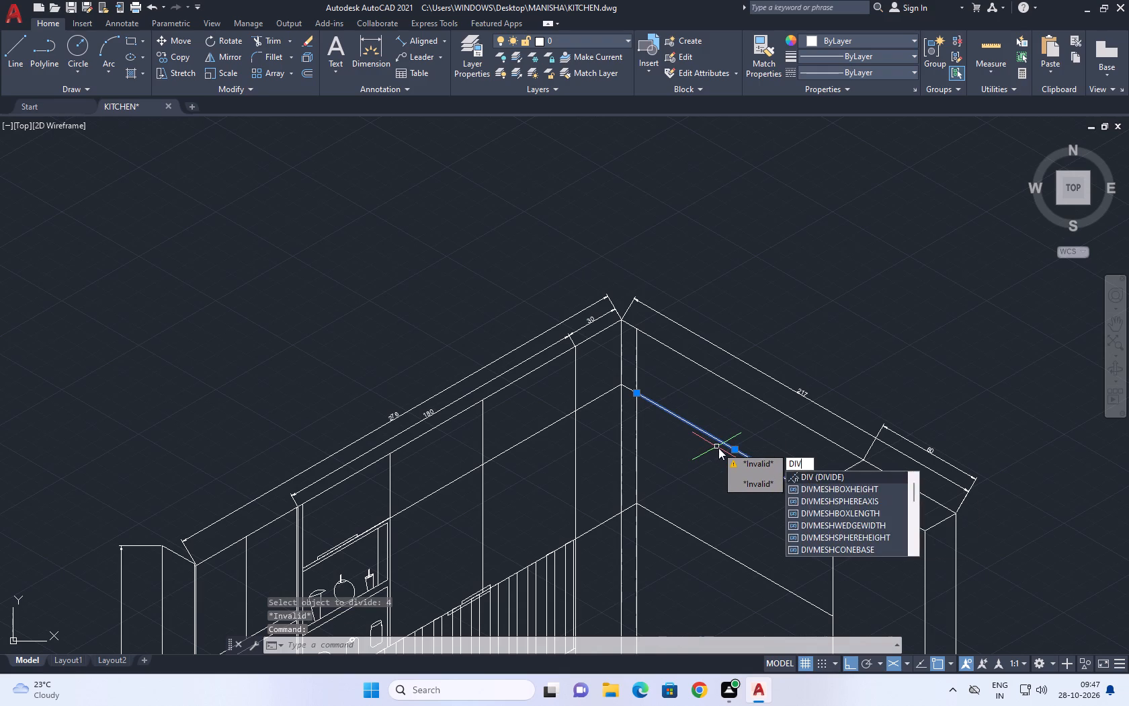
{"action": "key", "text": "space"}
{"action": "left_click", "coordinate": [726, 444]}
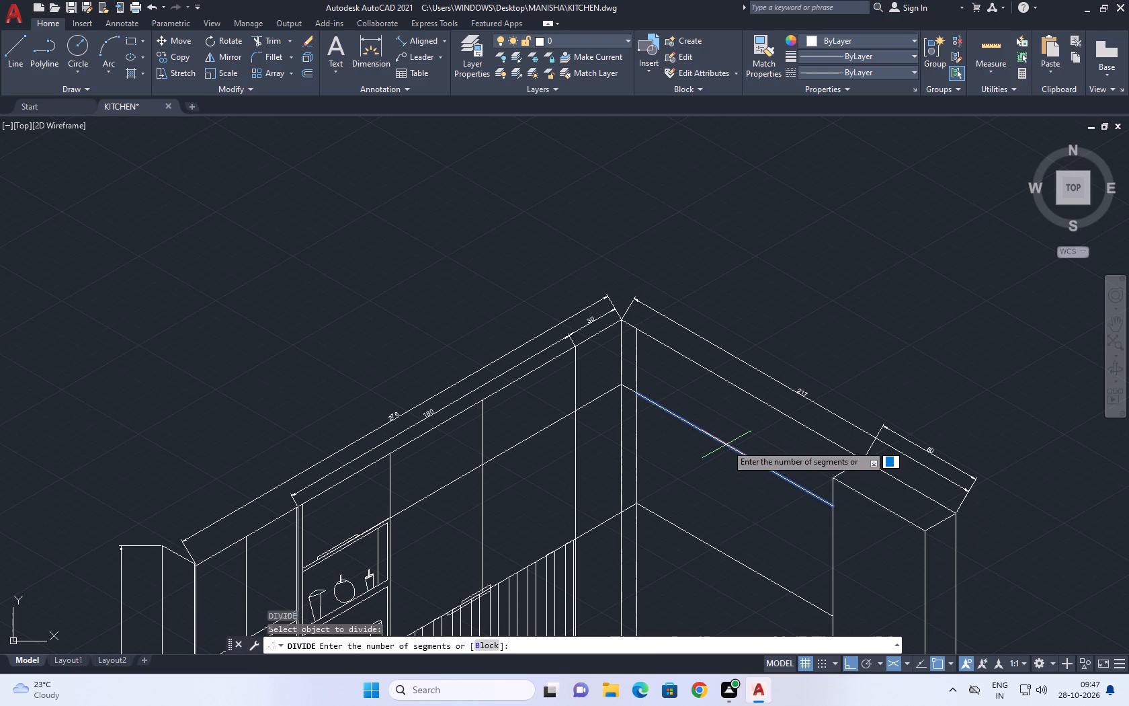
{"action": "type", "text": "4"}
{"action": "key", "text": "space"}
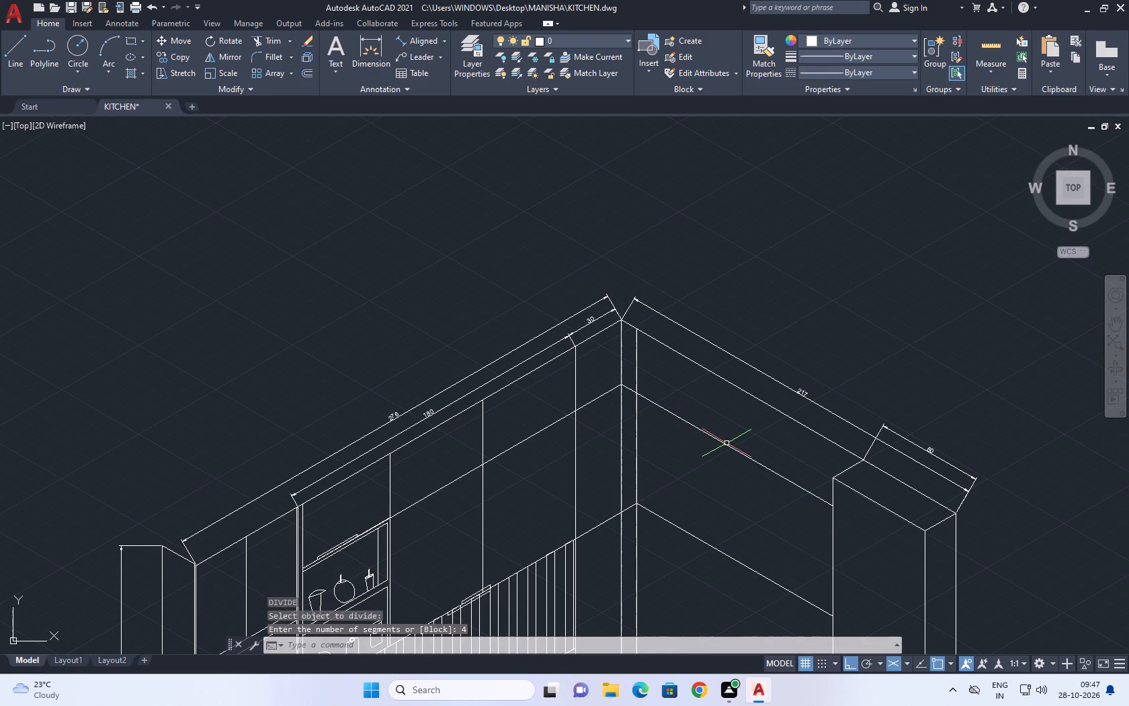
Draw a vertical line in the right isoplane from the division point nearest the wall corner down past the lower cabinet line.
{"action": "type", "text": "L"}
{"action": "key", "text": "space"}
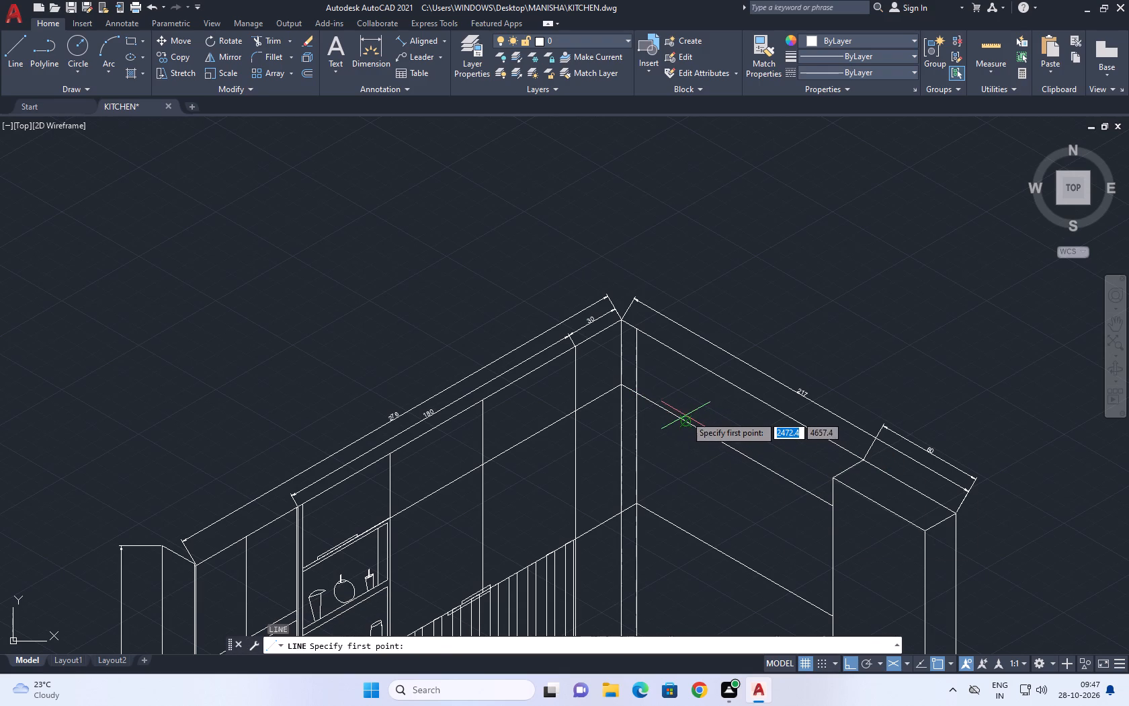
{"action": "left_click", "coordinate": [683, 424]}
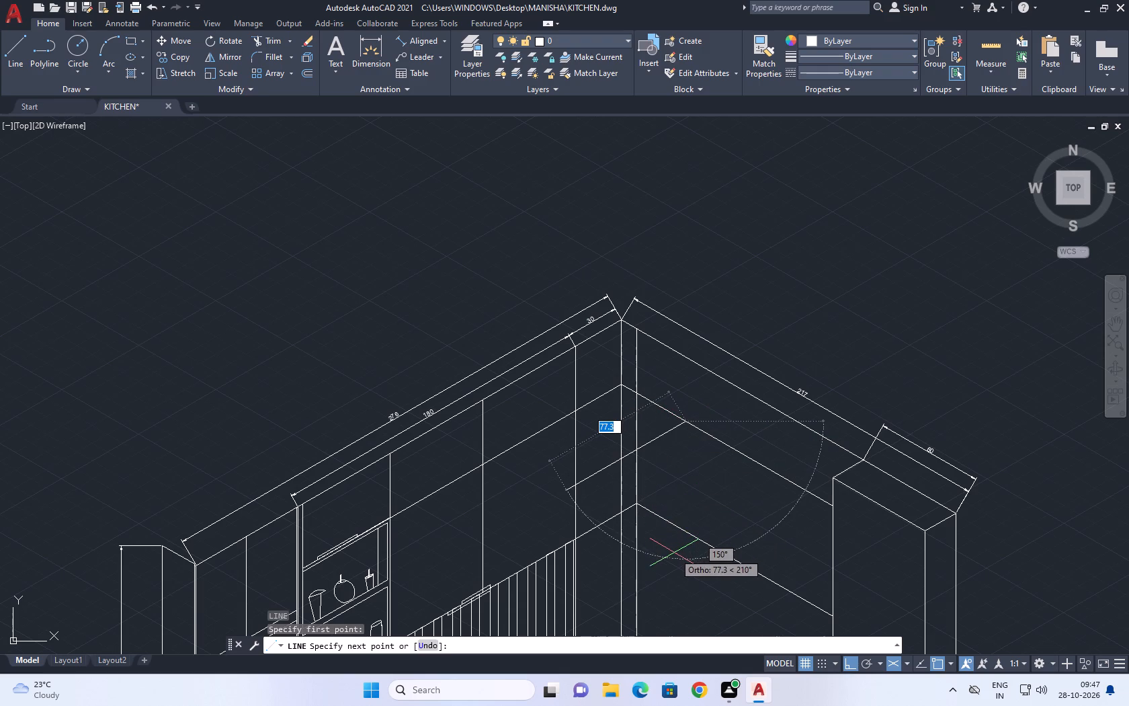
{"action": "key", "text": "F5"}
{"action": "middle_click_drag", "start_coordinate": [683, 572], "coordinate": [653, 498]}
{"action": "left_click", "coordinate": [653, 500]}
{"action": "right_click", "coordinate": [659, 501]}
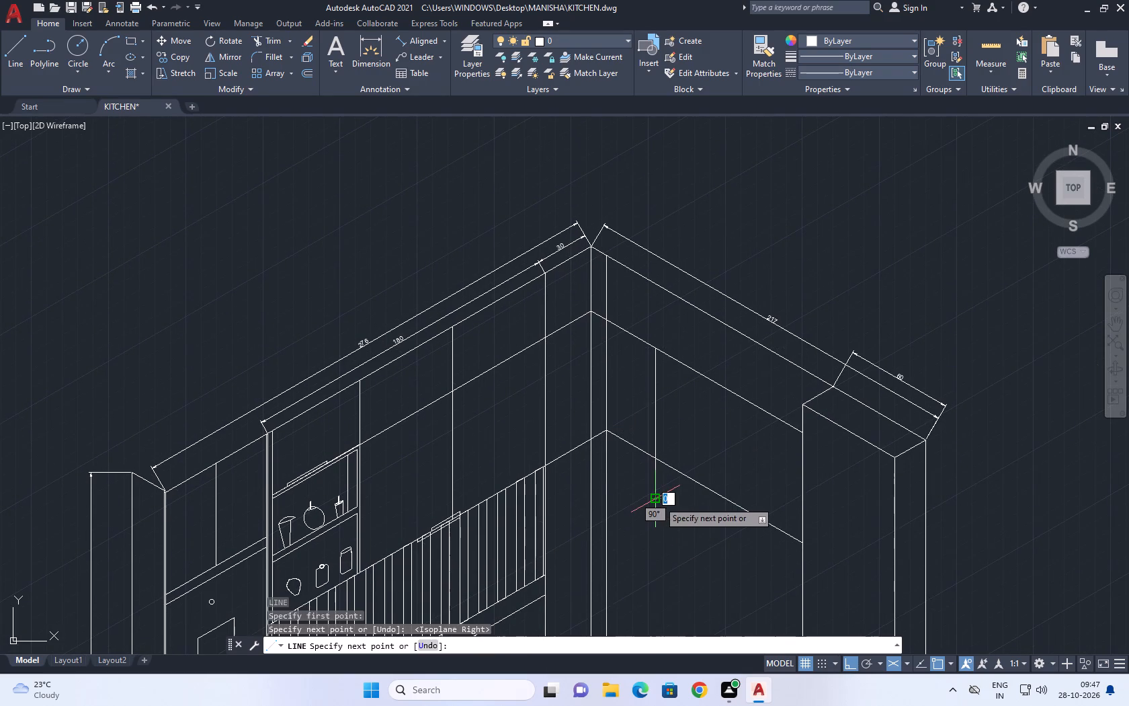
{"action": "left_click", "coordinate": [678, 521]}
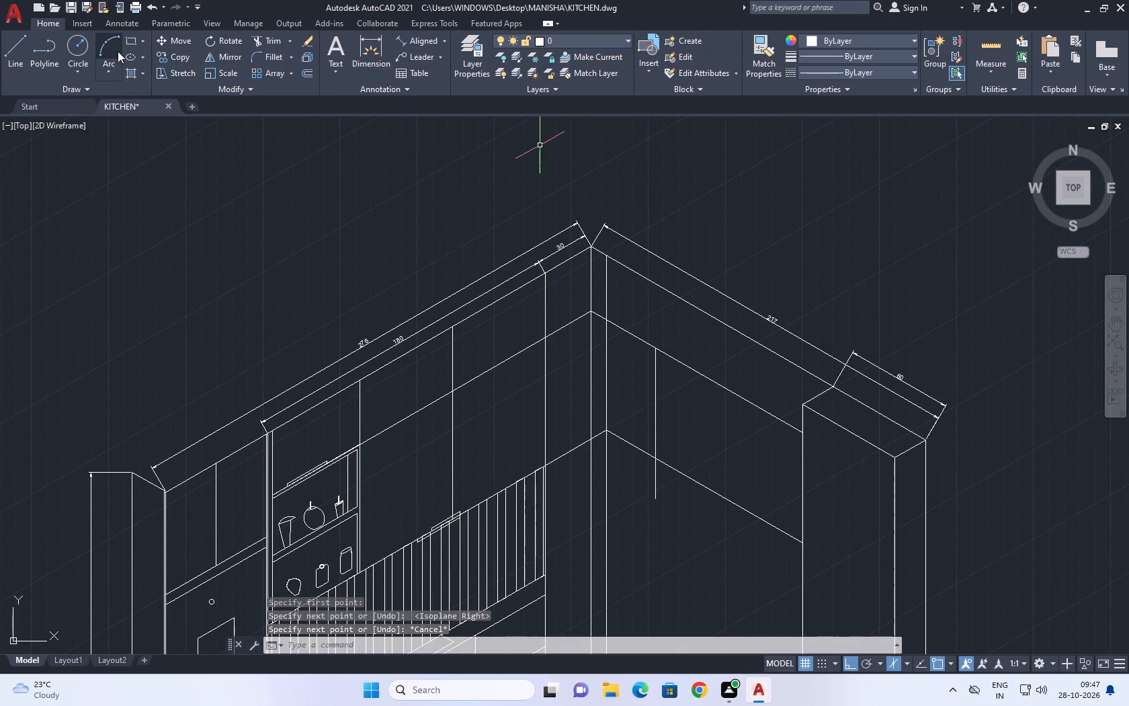
Draw vertical lines from the middle division point and the one nearest the tall unit, both down past the lower cabinet line.
{"action": "left_click", "coordinate": [11, 45]}
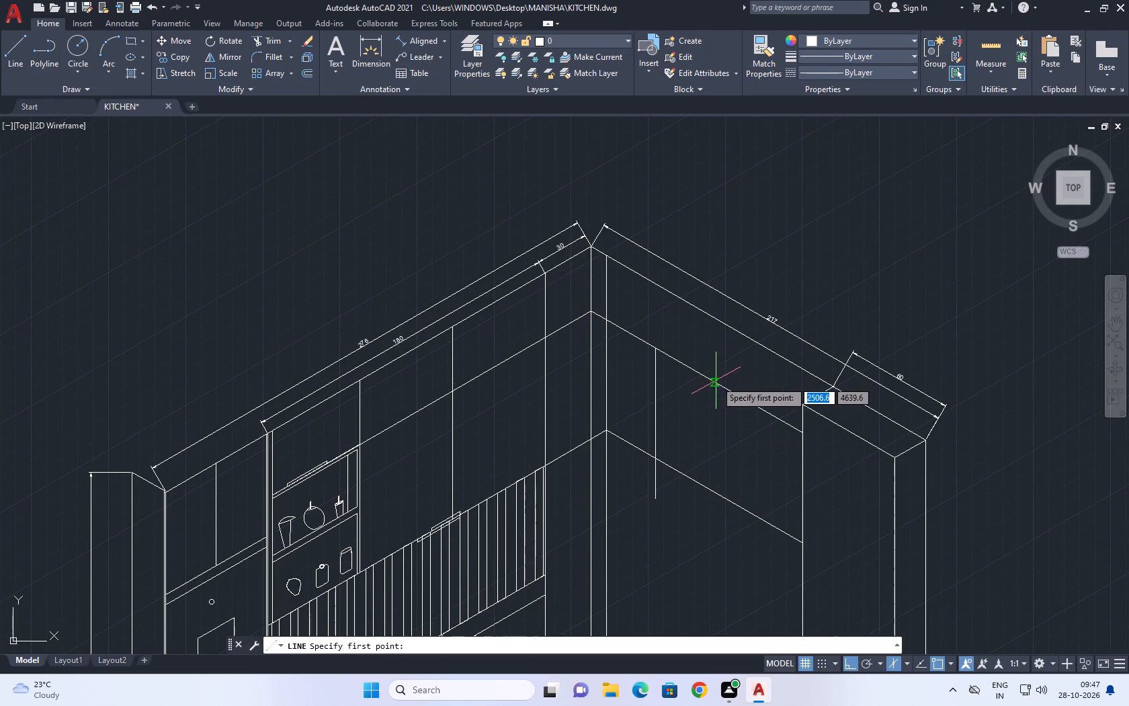
{"action": "left_click", "coordinate": [704, 377]}
{"action": "left_click", "coordinate": [694, 522]}
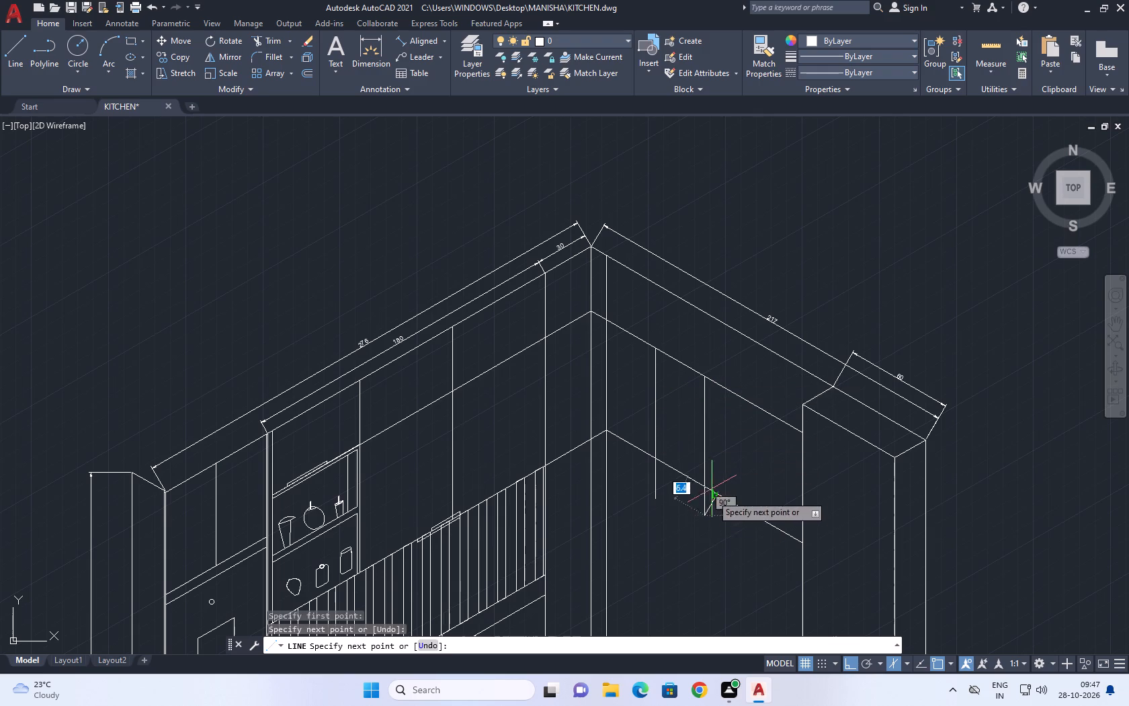
{"action": "right_click", "coordinate": [714, 483]}
{"action": "left_click", "coordinate": [739, 493]}
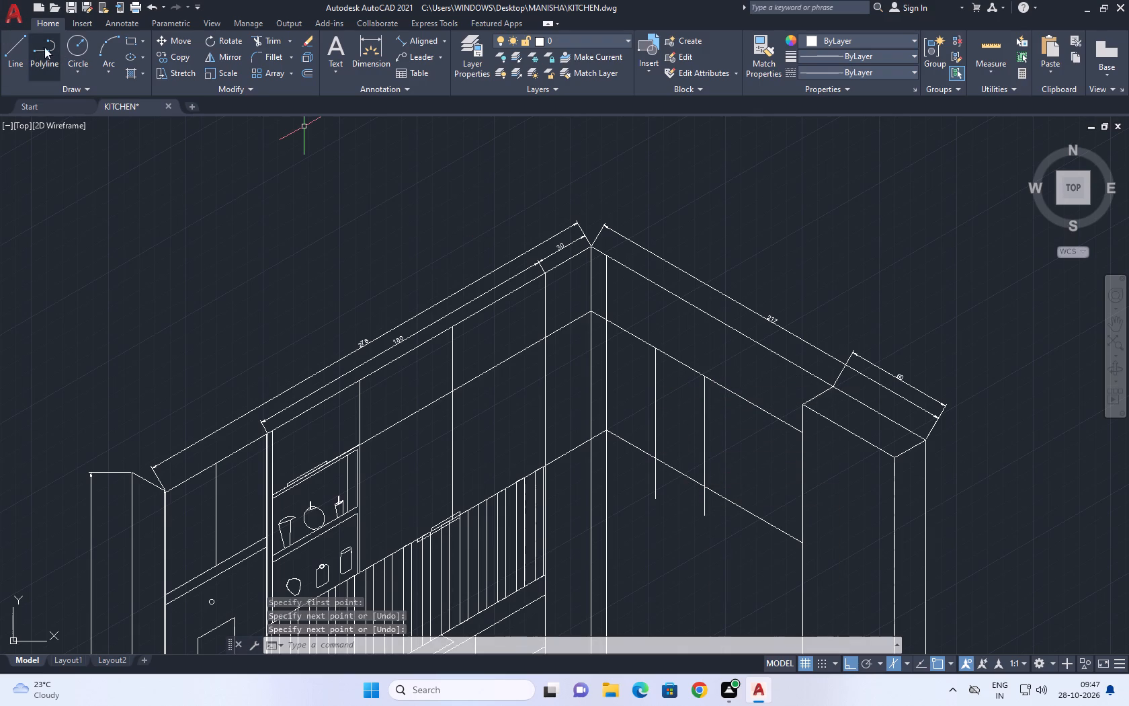
{"action": "left_click", "coordinate": [18, 41]}
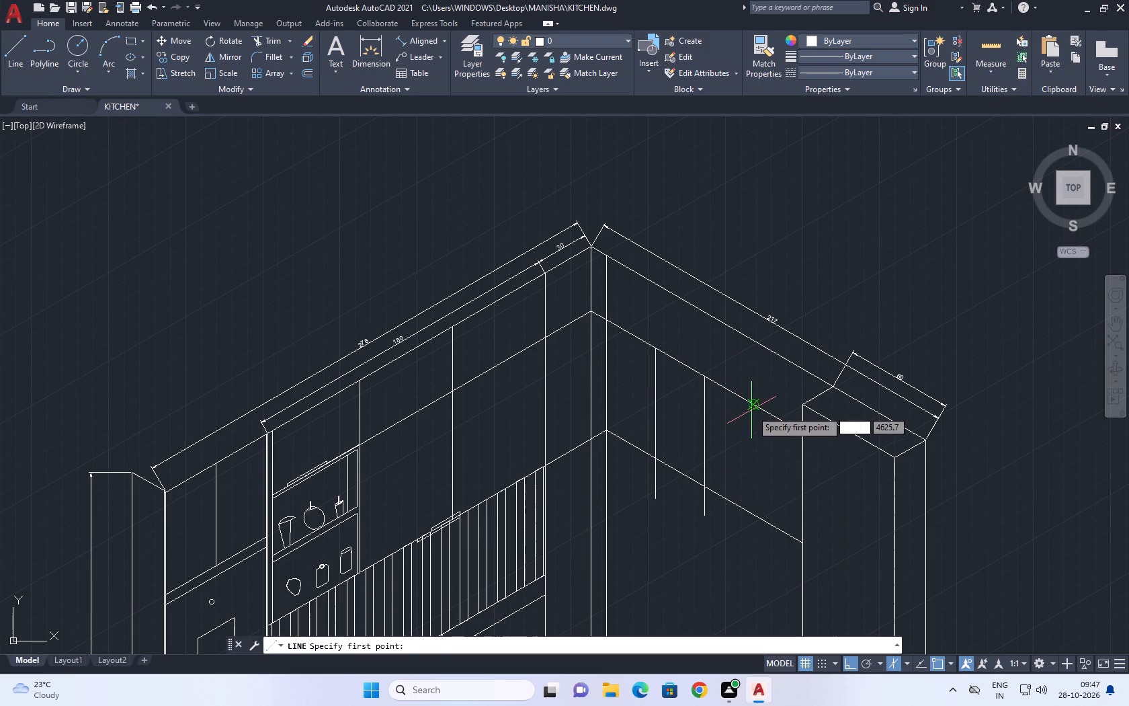
{"action": "left_click", "coordinate": [751, 410]}
{"action": "left_click", "coordinate": [737, 557]}
{"action": "right_click", "coordinate": [735, 553]}
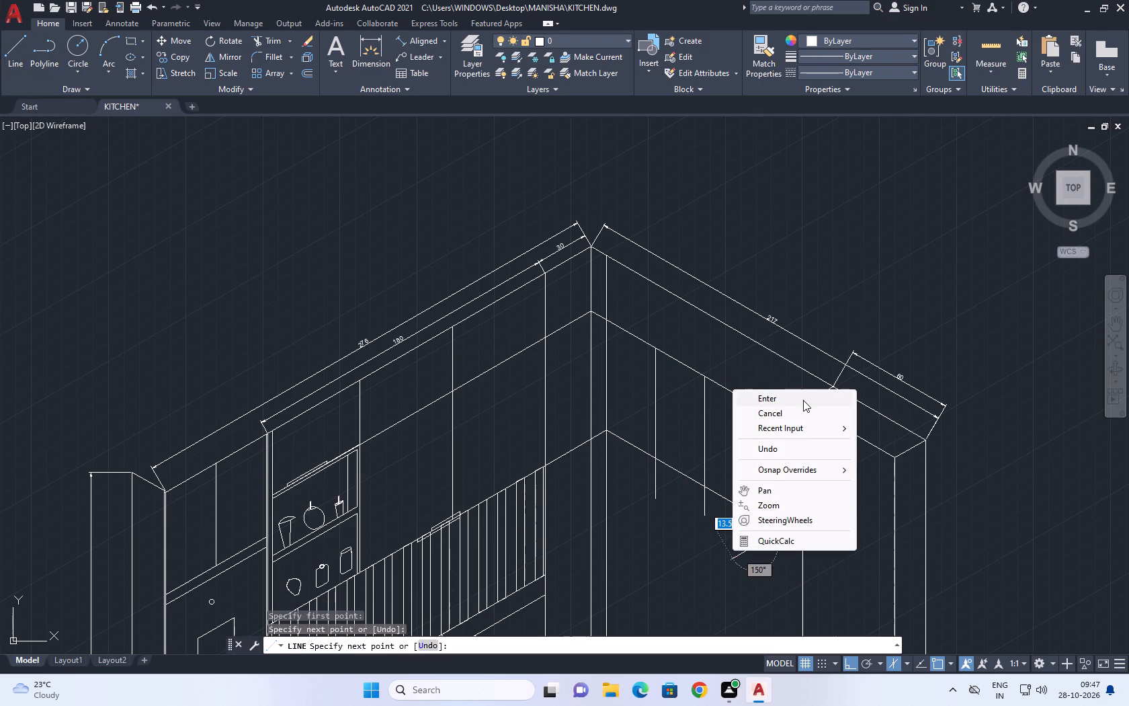
{"action": "left_click", "coordinate": [800, 399]}
Trim the three vertical door lines' overhangs below the adjoining wall's lower cabinet line.
{"action": "middle_click_drag", "start_coordinate": [737, 530], "coordinate": [594, 512]}
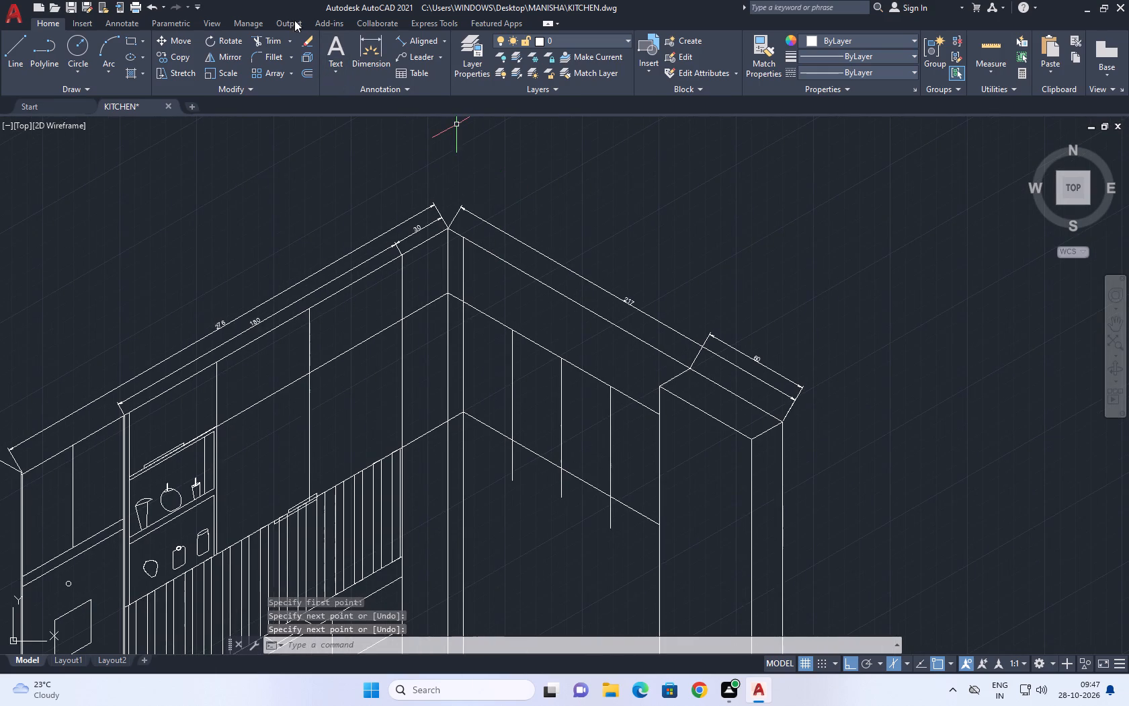
{"action": "left_click", "coordinate": [269, 34]}
{"action": "scroll", "coordinate": [610, 502], "scroll_direction": "up", "scroll_amount": 2}
{"action": "left_click", "coordinate": [632, 537]}
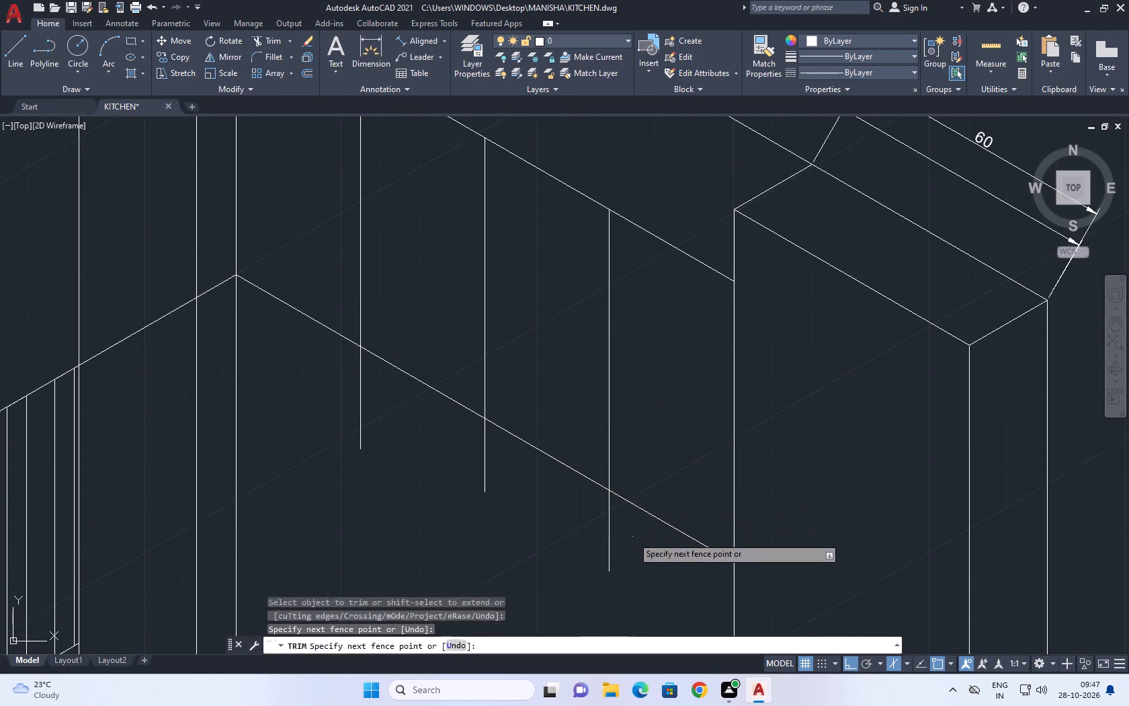
{"action": "left_click", "coordinate": [295, 383]}
{"action": "right_click", "coordinate": [407, 322]}
{"action": "left_click", "coordinate": [444, 347]}
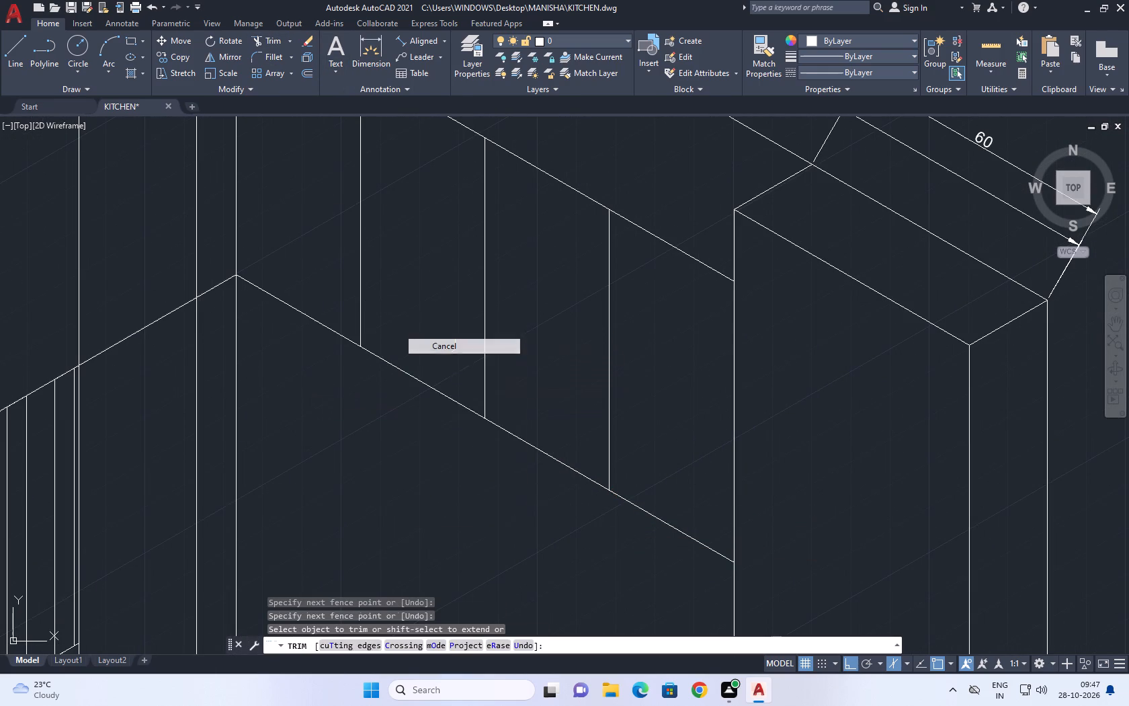
Extend the three vertical door lines on the adjoining wall up to the wall's top line.
{"action": "scroll", "coordinate": [565, 380], "scroll_direction": "down", "scroll_amount": 4}
{"action": "middle_click_drag", "start_coordinate": [567, 378], "coordinate": [587, 473]}
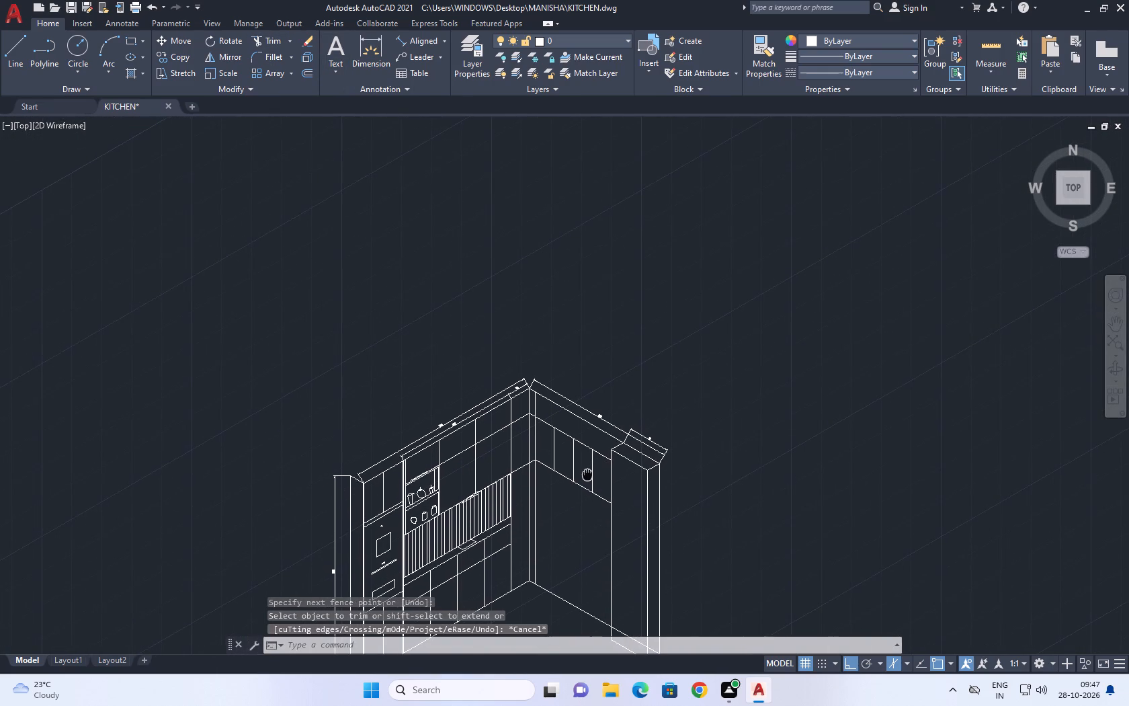
{"action": "middle_click_drag", "start_coordinate": [587, 473], "coordinate": [588, 474]}
{"action": "scroll", "coordinate": [563, 438], "scroll_direction": "up", "scroll_amount": 2}
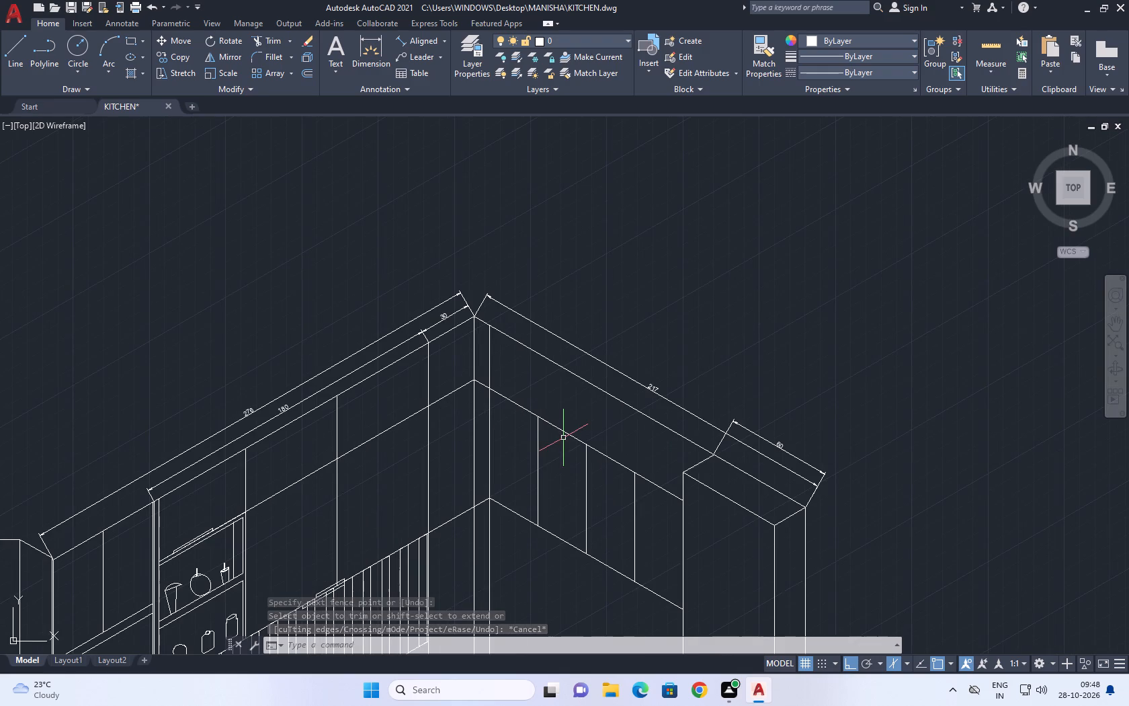
{"action": "middle_click_drag", "start_coordinate": [569, 442], "coordinate": [609, 466]}
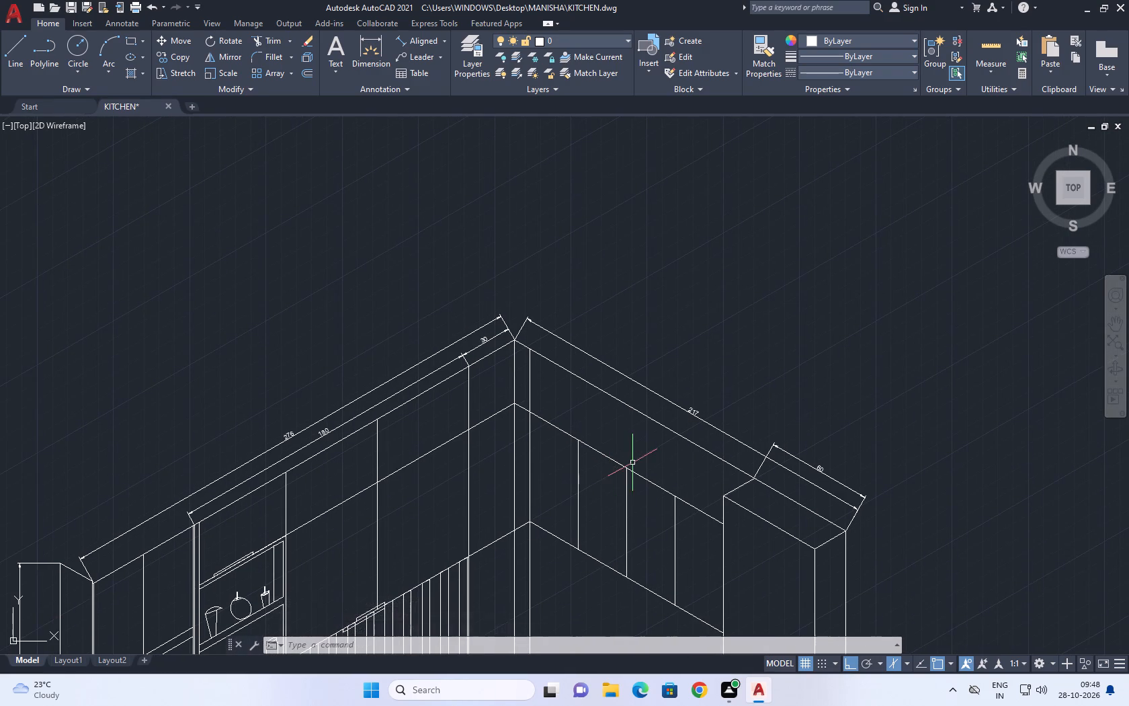
{"action": "middle_click_drag", "start_coordinate": [552, 465], "coordinate": [573, 470]}
{"action": "middle_click_drag", "start_coordinate": [581, 455], "coordinate": [591, 463]}
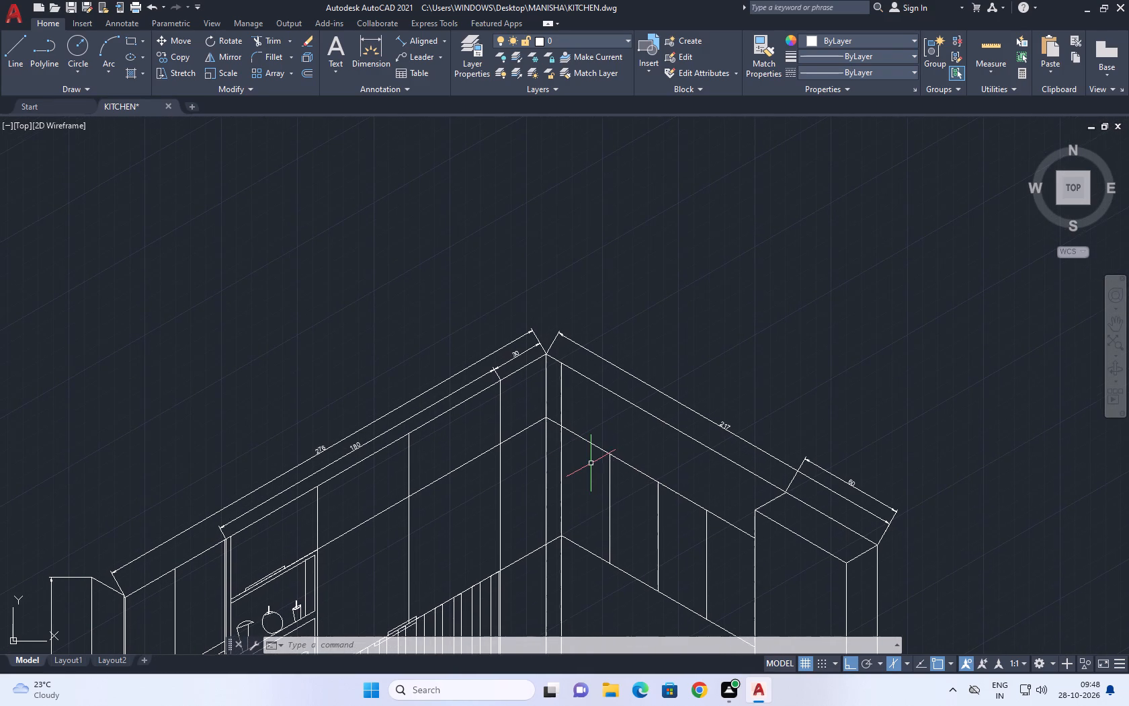
{"action": "type", "text": "EX"}
{"action": "key", "text": "space"}
{"action": "left_click", "coordinate": [725, 566]}
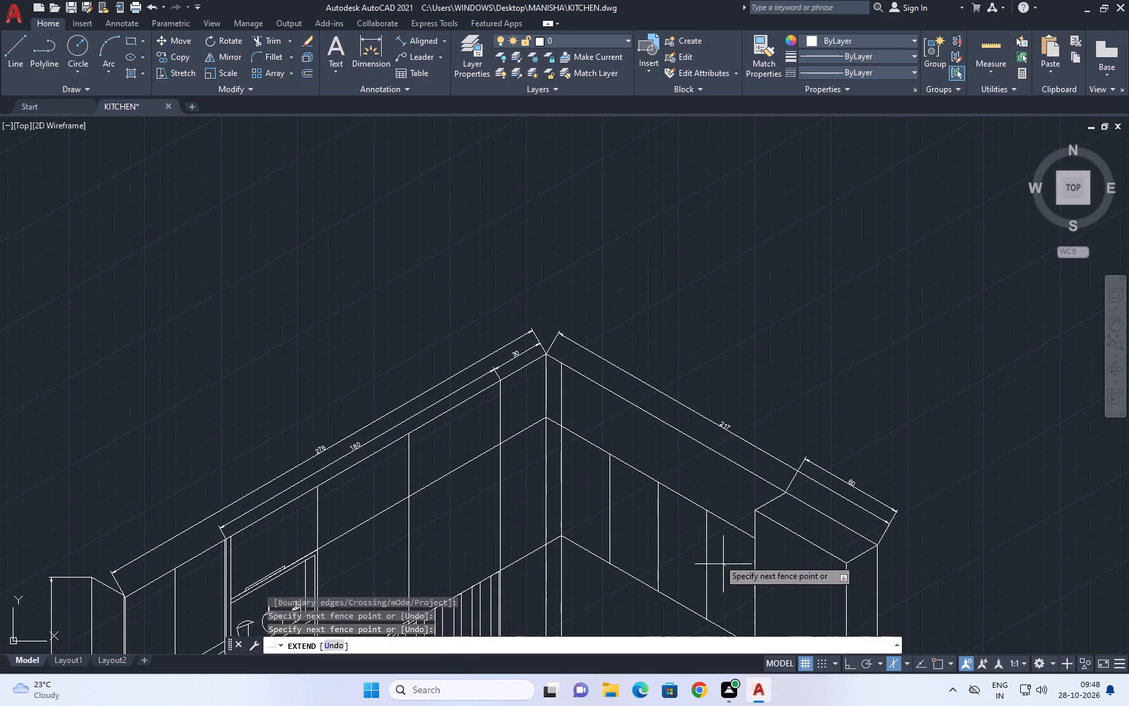
{"action": "left_click", "coordinate": [589, 475]}
{"action": "right_click", "coordinate": [784, 264]}
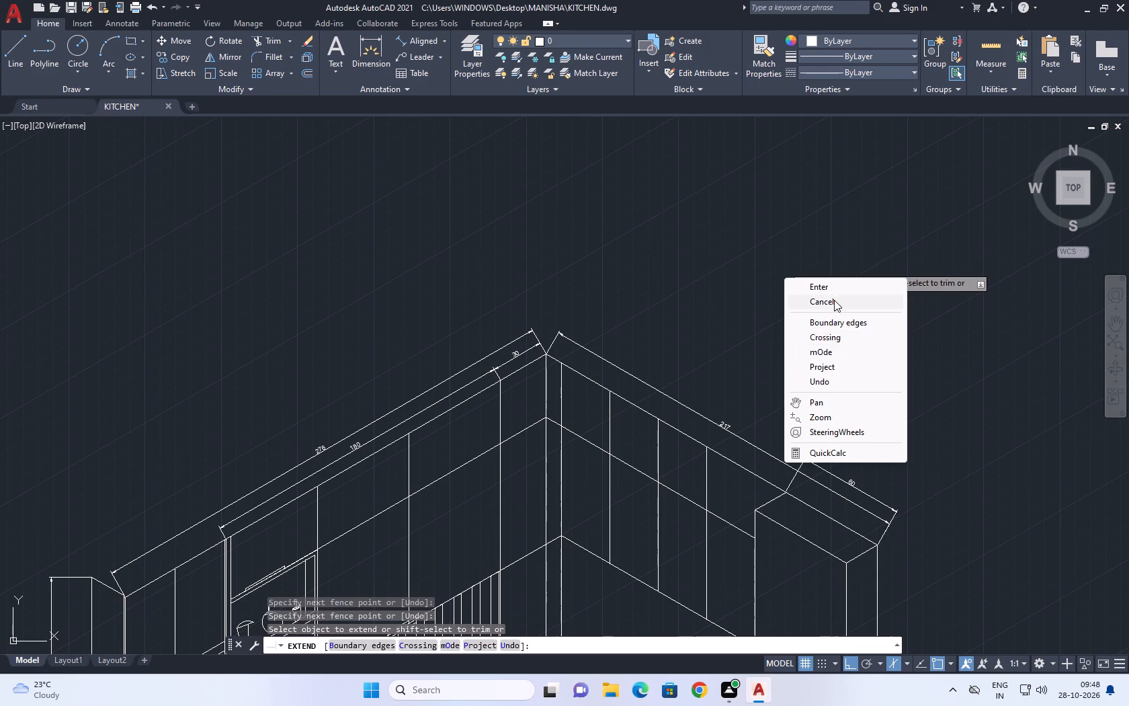
{"action": "left_click", "coordinate": [835, 298]}
Stretch the top end of the tall unit's vertical edge beside the door panels upward by about 44 units, past the wall's top line.
{"action": "middle_click_drag", "start_coordinate": [818, 486], "coordinate": [828, 496]}
{"action": "middle_click", "coordinate": [829, 497]}
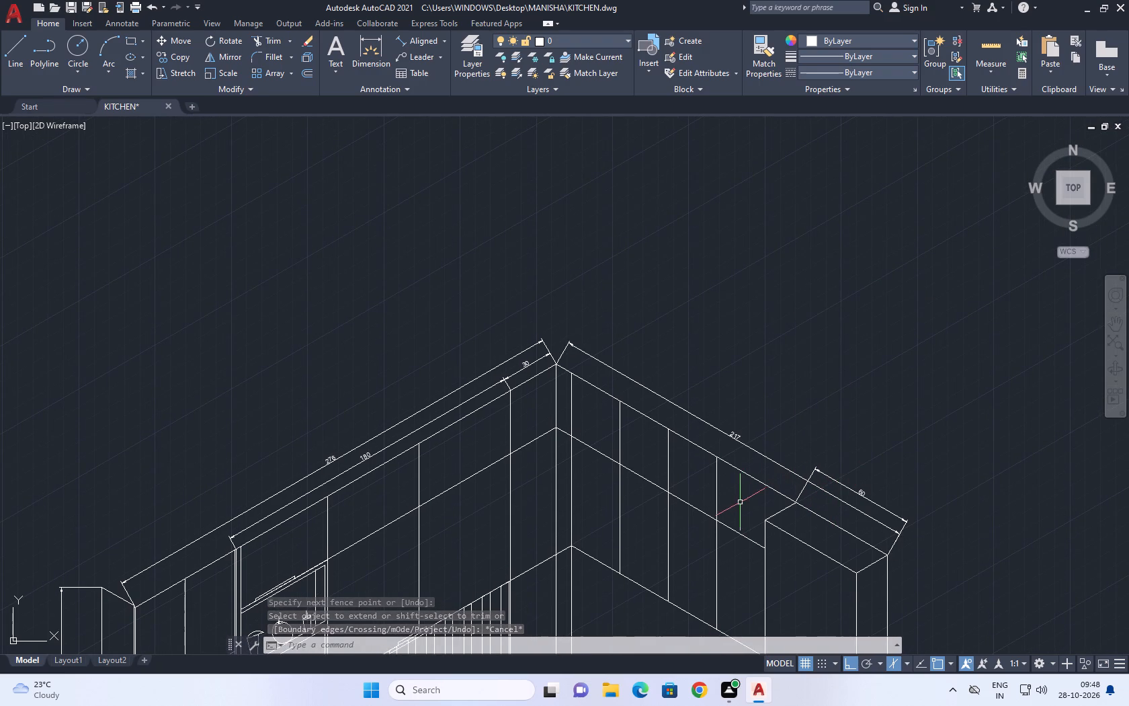
{"action": "middle_click_drag", "start_coordinate": [736, 503], "coordinate": [762, 445]}
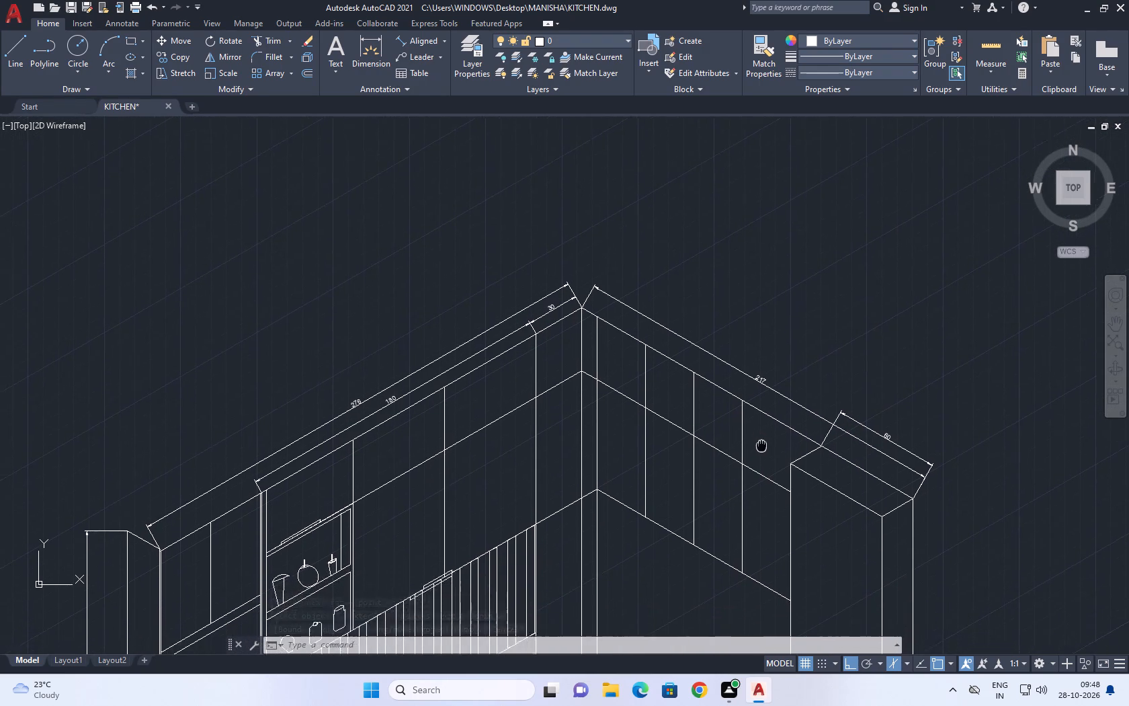
{"action": "middle_click_drag", "start_coordinate": [762, 445], "coordinate": [774, 382]}
{"action": "scroll", "coordinate": [773, 383], "scroll_direction": "up", "scroll_amount": 1}
{"action": "left_click", "coordinate": [829, 434]}
{"action": "left_click", "coordinate": [804, 403]}
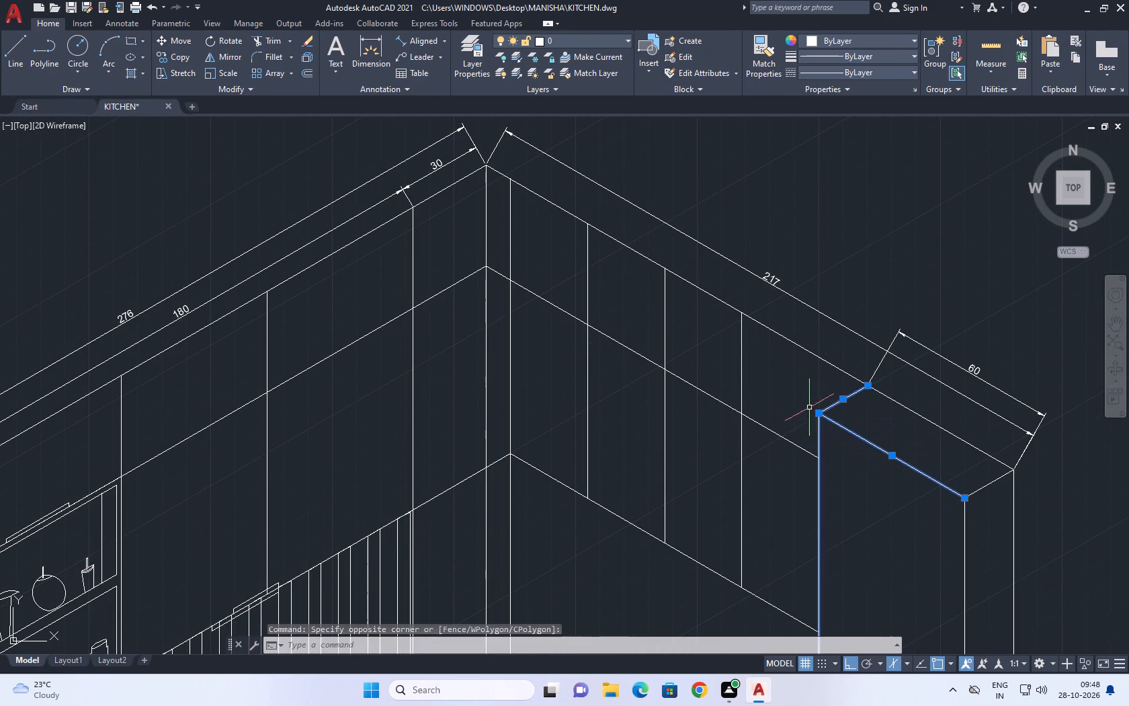
{"action": "right_click", "coordinate": [835, 448]}
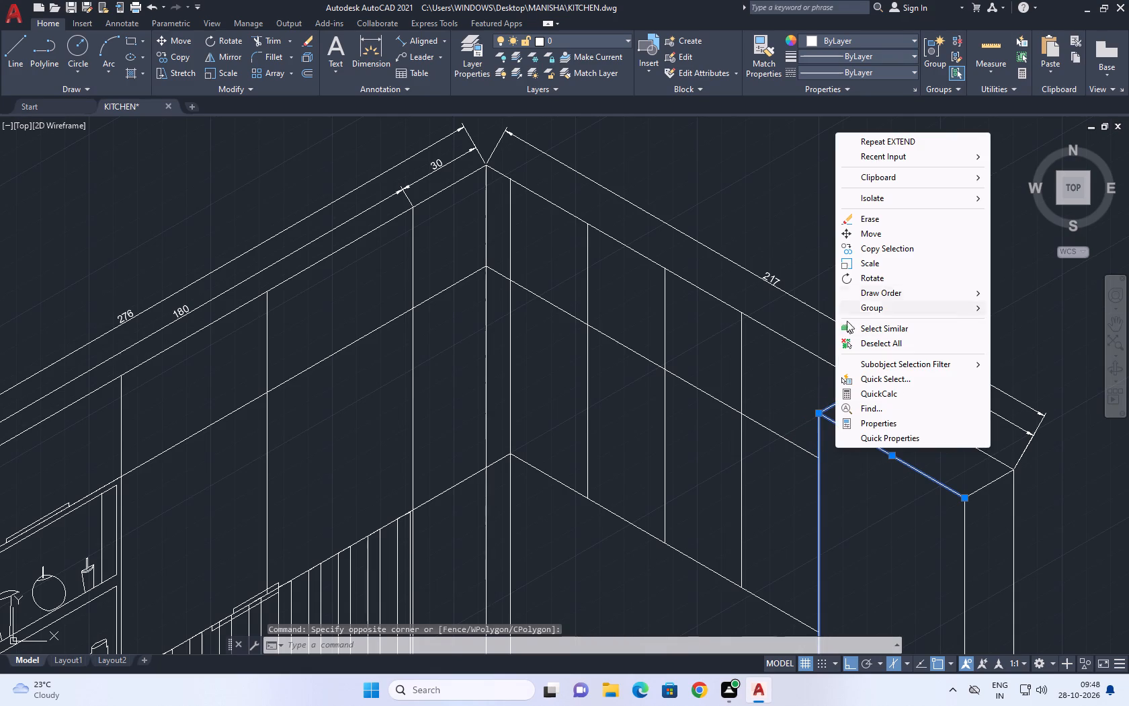
{"action": "left_click", "coordinate": [867, 344]}
{"action": "left_click", "coordinate": [821, 431]}
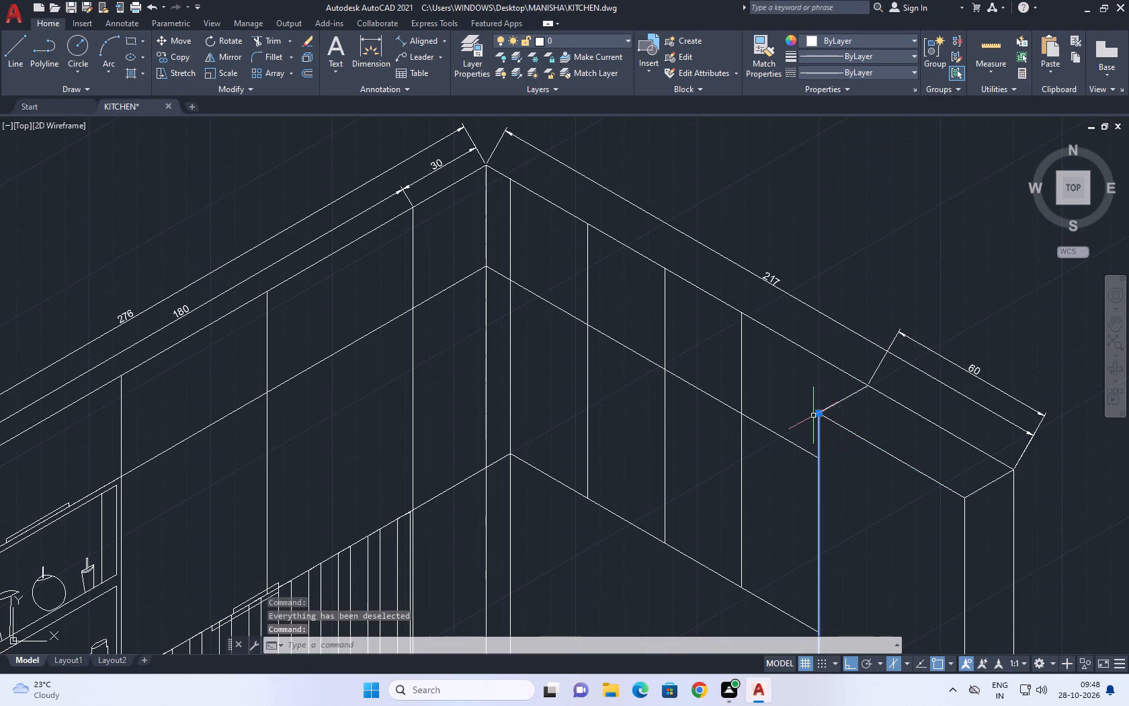
{"action": "left_click", "coordinate": [819, 412]}
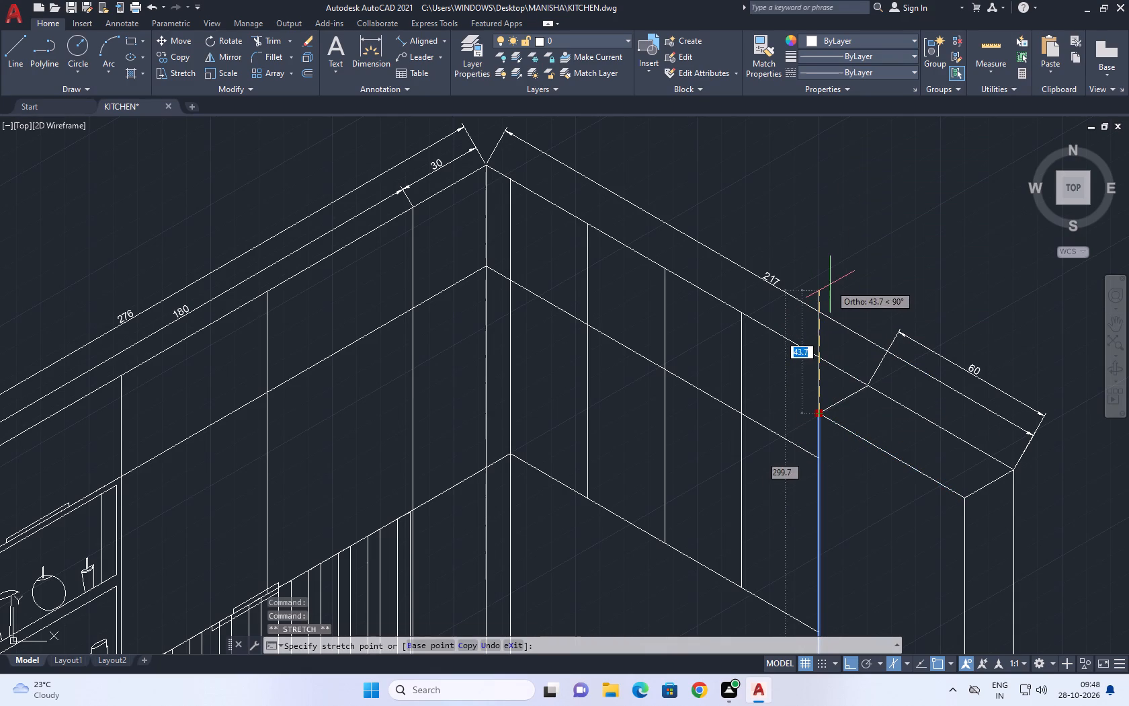
{"action": "left_click", "coordinate": [830, 284]}
{"action": "right_click", "coordinate": [861, 280]}
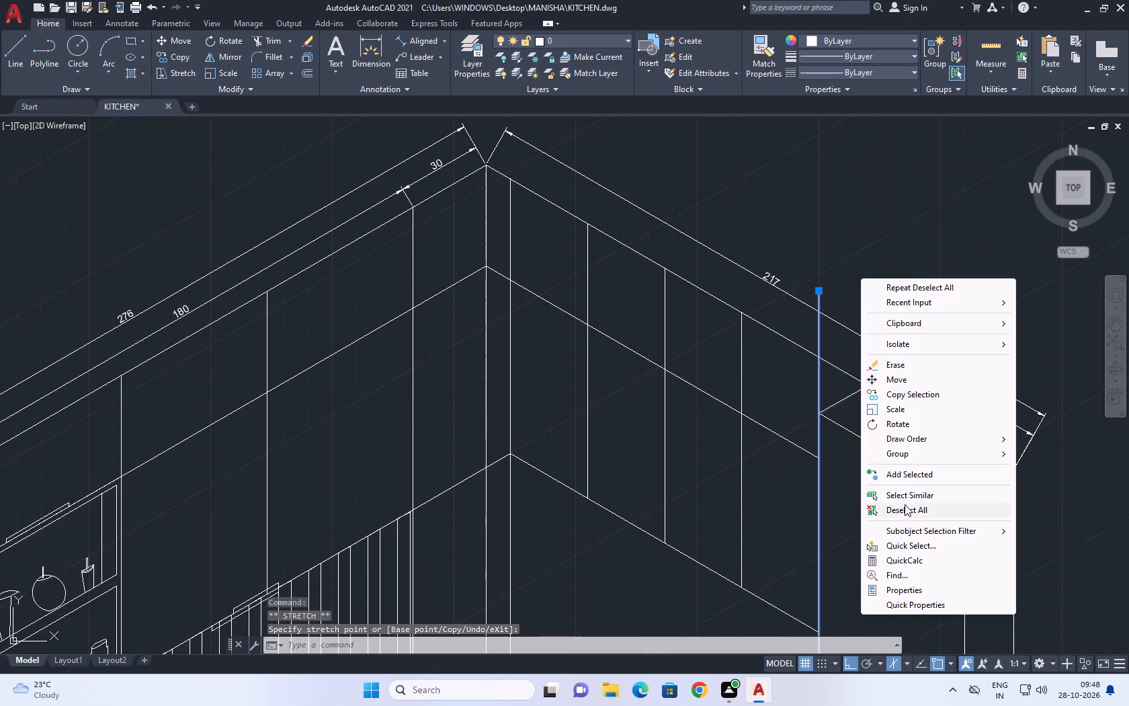
{"action": "left_click", "coordinate": [905, 508]}
Trim the stretched tall unit edge's overhang above the adjoining wall's top line.
{"action": "left_click", "coordinate": [272, 38]}
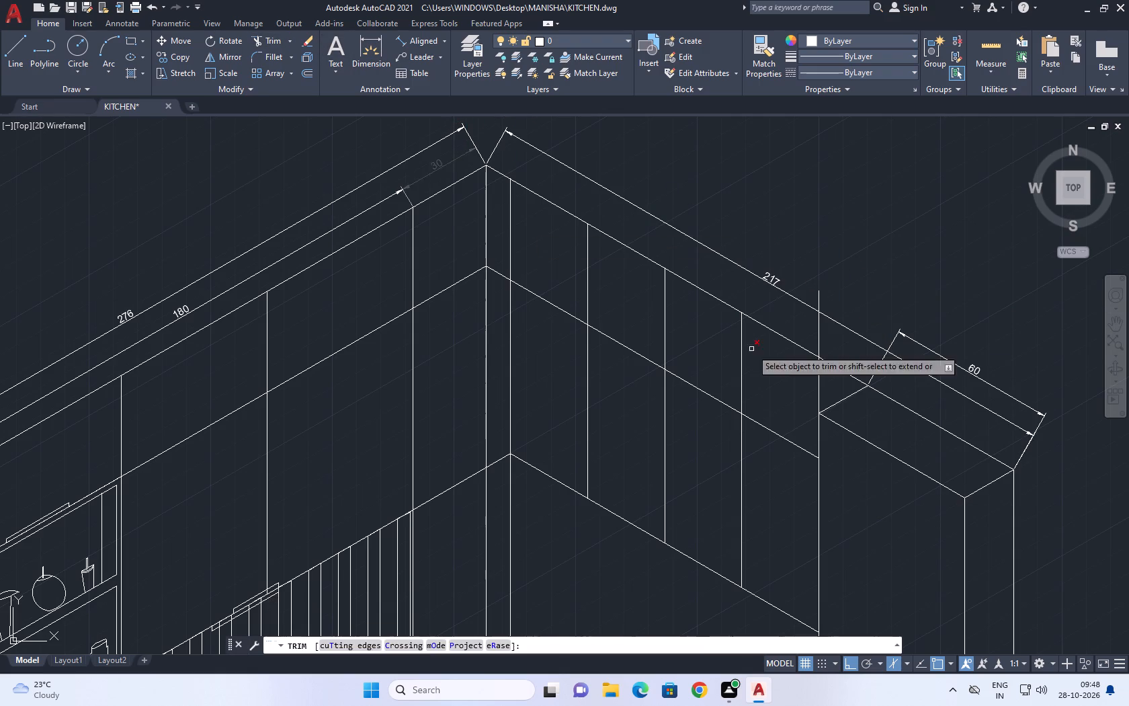
{"action": "scroll", "coordinate": [813, 351], "scroll_direction": "up", "scroll_amount": 1}
{"action": "left_click", "coordinate": [871, 340]}
{"action": "left_click", "coordinate": [821, 315]}
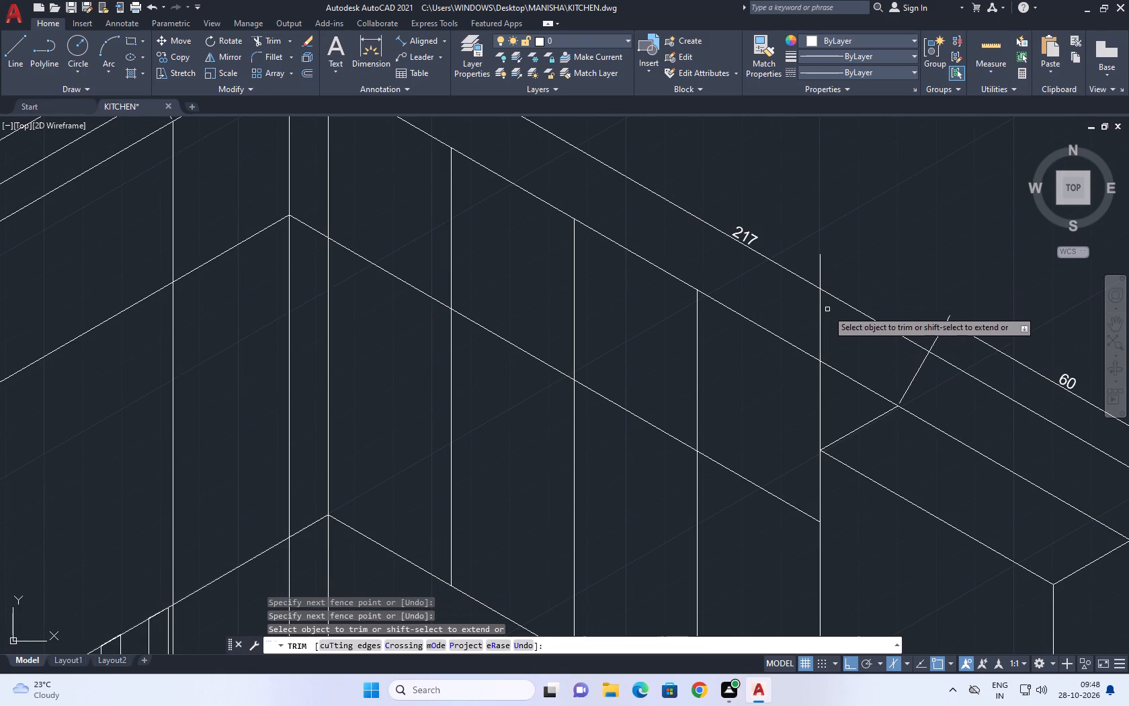
{"action": "left_click", "coordinate": [827, 314]}
{"action": "left_click", "coordinate": [812, 310]}
{"action": "right_click", "coordinate": [855, 220]}
{"action": "left_click", "coordinate": [894, 243]}
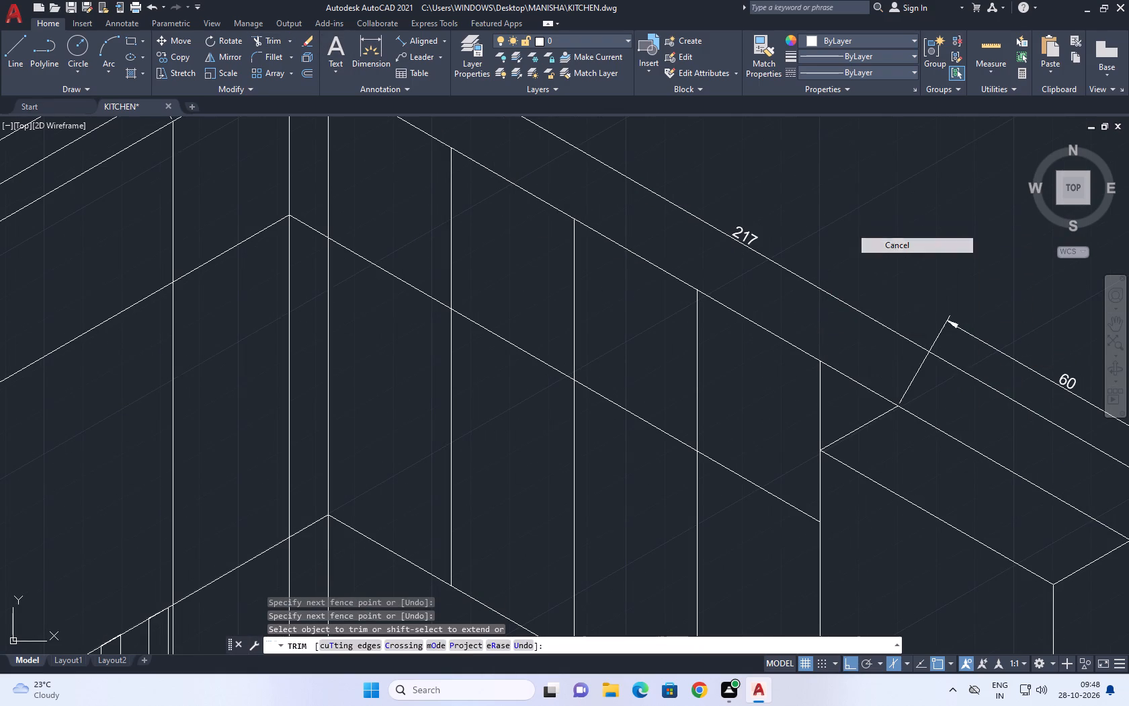
Draw a line continuing the slatted backsplash's lower edge from its end near the corner to just past the corner verticals.
{"action": "scroll", "coordinate": [815, 315], "scroll_direction": "down", "scroll_amount": 3}
{"action": "middle_click_drag", "start_coordinate": [857, 438], "coordinate": [845, 461]}
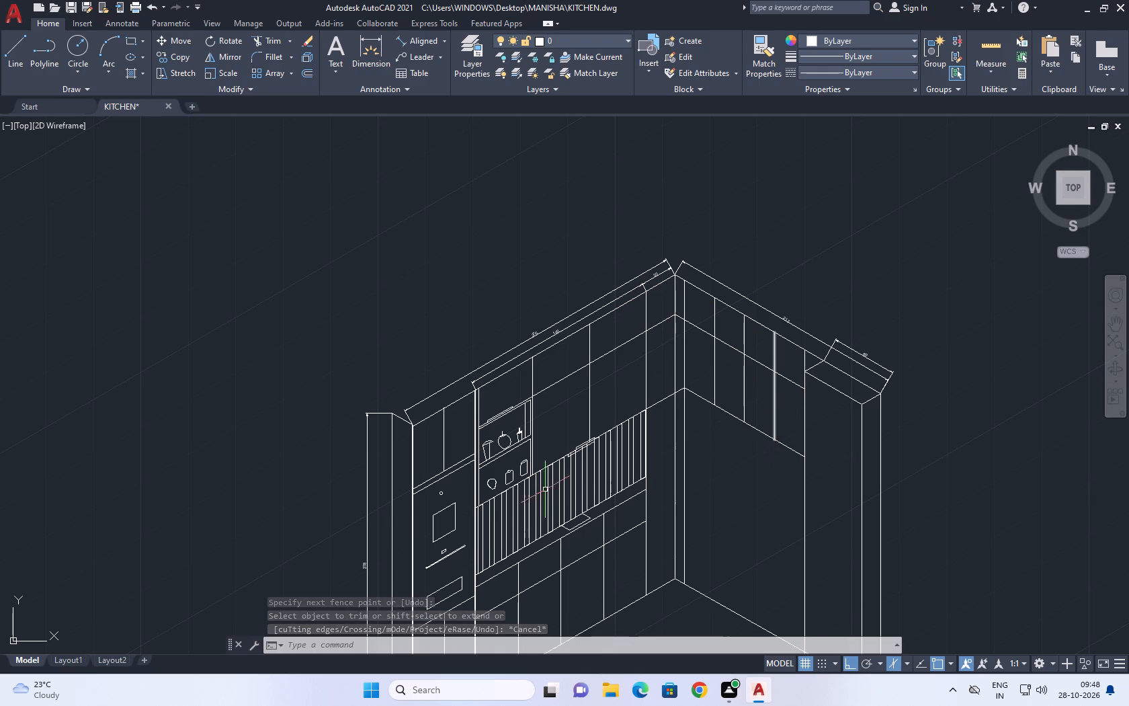
{"action": "middle_click_drag", "start_coordinate": [439, 435], "coordinate": [355, 392]}
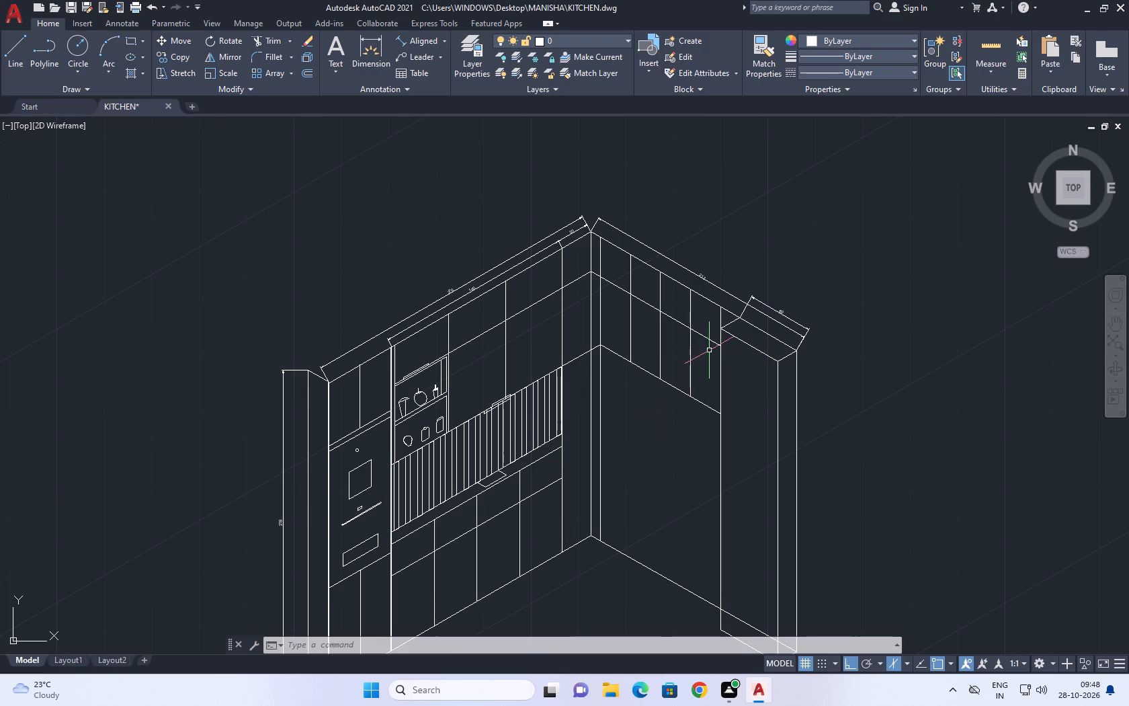
{"action": "middle_click_drag", "start_coordinate": [725, 352], "coordinate": [809, 243]}
{"action": "scroll", "coordinate": [808, 290], "scroll_direction": "up", "scroll_amount": 1}
{"action": "left_click", "coordinate": [4, 40]}
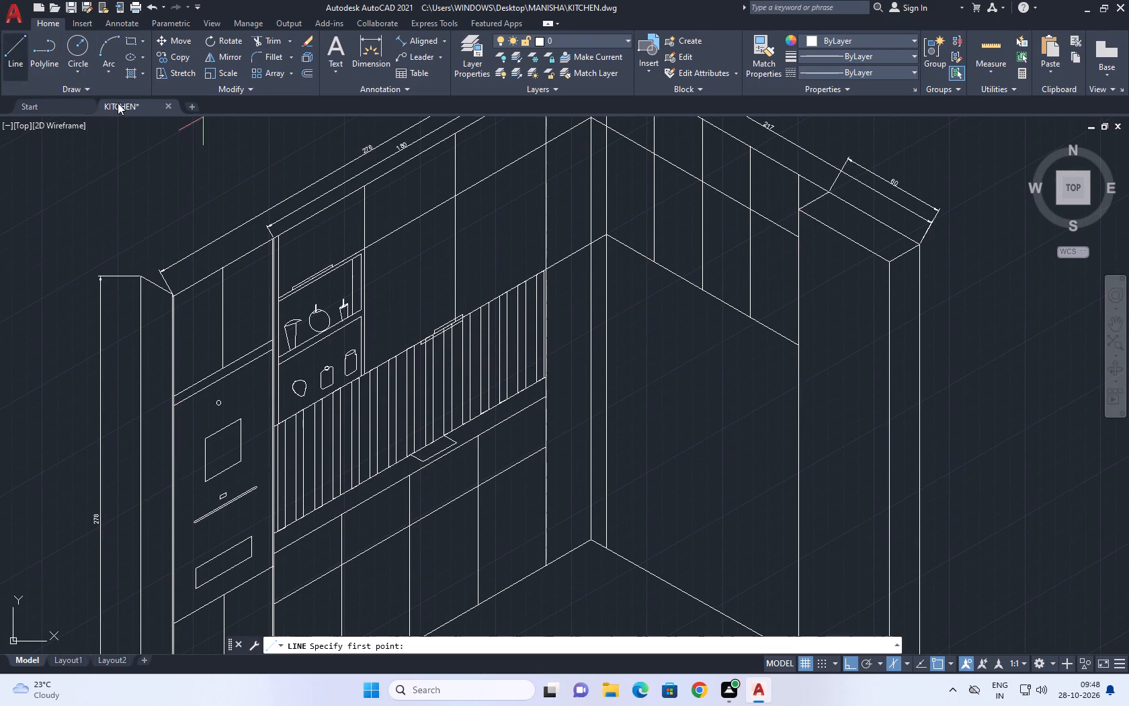
{"action": "scroll", "coordinate": [556, 373], "scroll_direction": "up", "scroll_amount": 2}
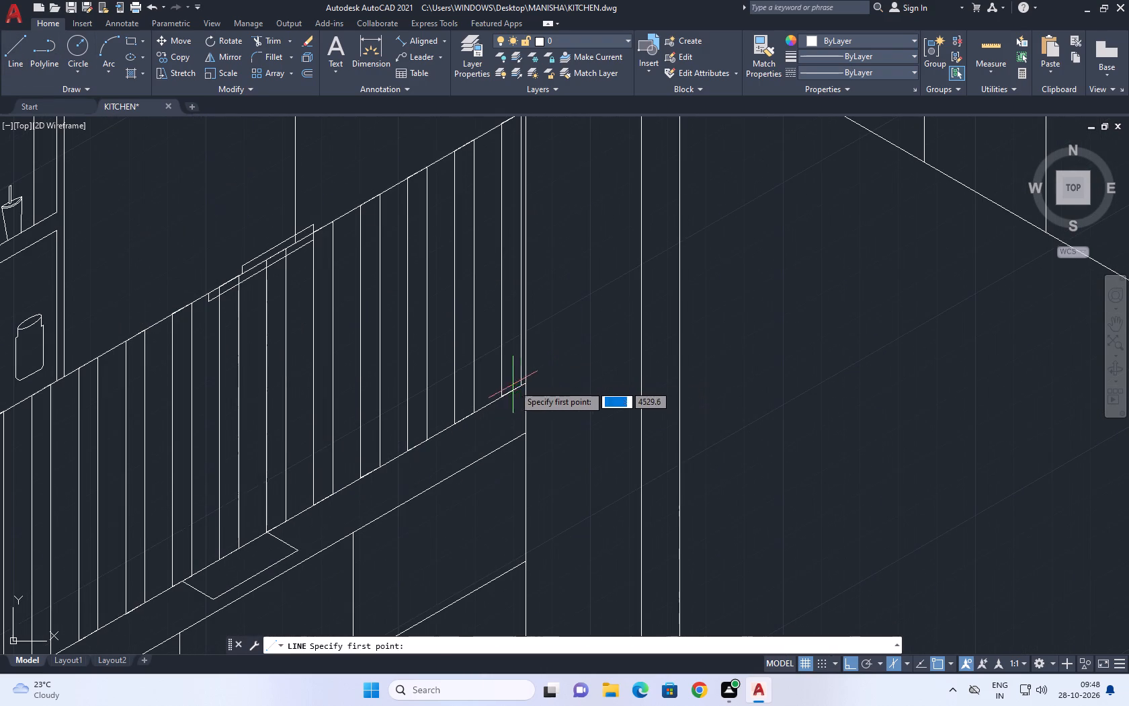
{"action": "left_click", "coordinate": [521, 385]}
{"action": "left_click", "coordinate": [728, 283]}
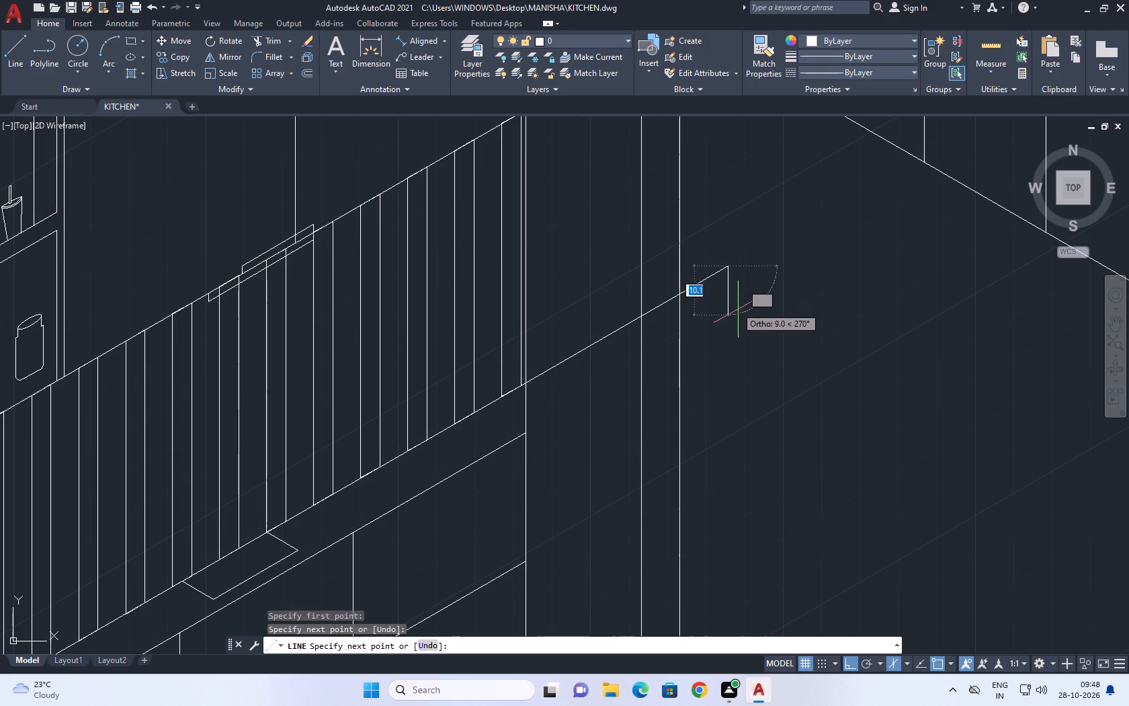
{"action": "right_click", "coordinate": [746, 315]}
{"action": "left_click", "coordinate": [798, 334]}
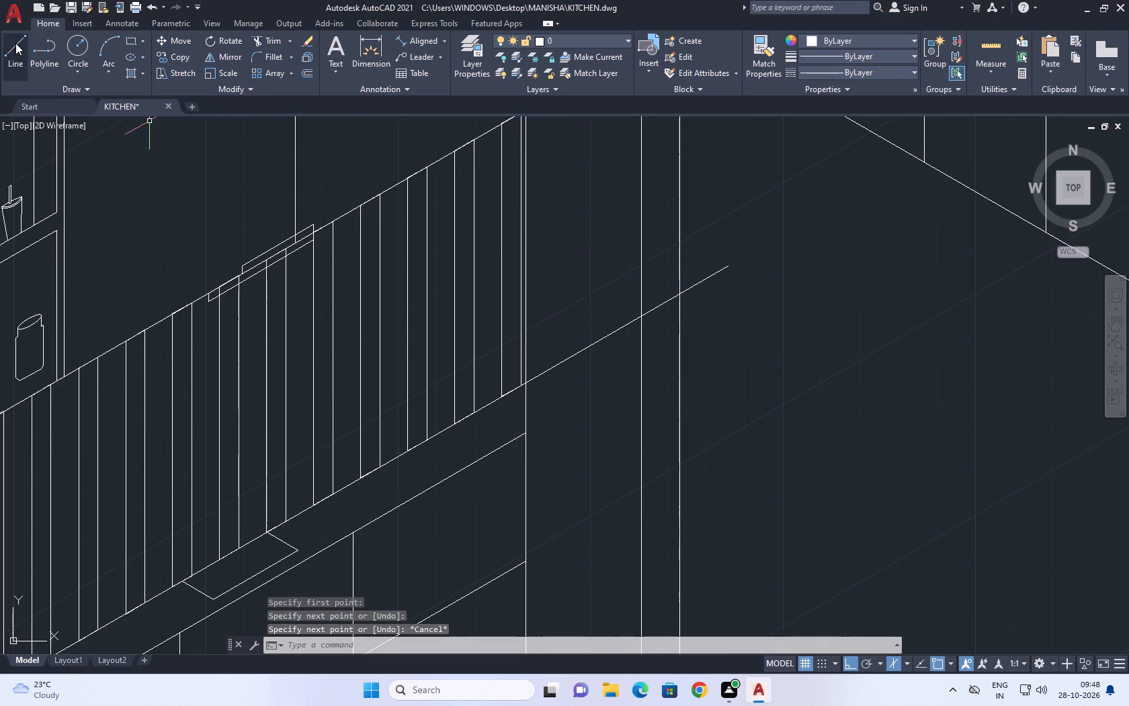
Draw a line about 166 units long in the left isoplane from the corner intersection along the adjoining wall, past the tall unit's near edge.
{"action": "left_click", "coordinate": [13, 44]}
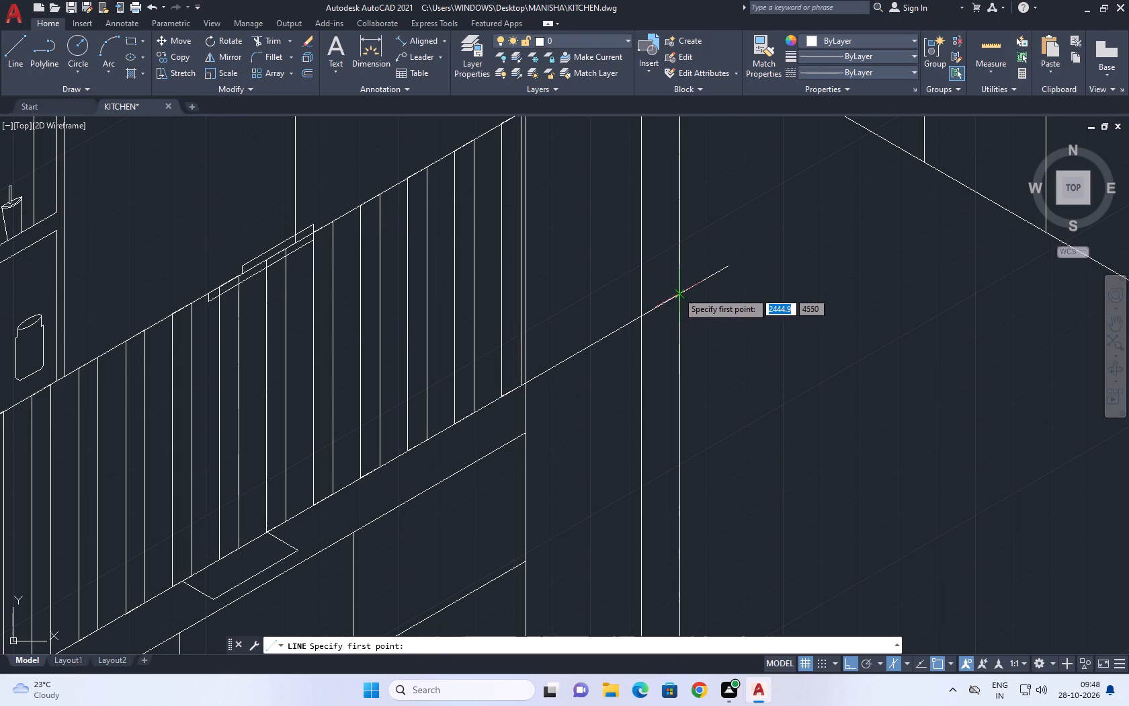
{"action": "left_click", "coordinate": [679, 292]}
{"action": "scroll", "coordinate": [760, 274], "scroll_direction": "down", "scroll_amount": 4}
{"action": "scroll", "coordinate": [829, 333], "scroll_direction": "up", "scroll_amount": 2}
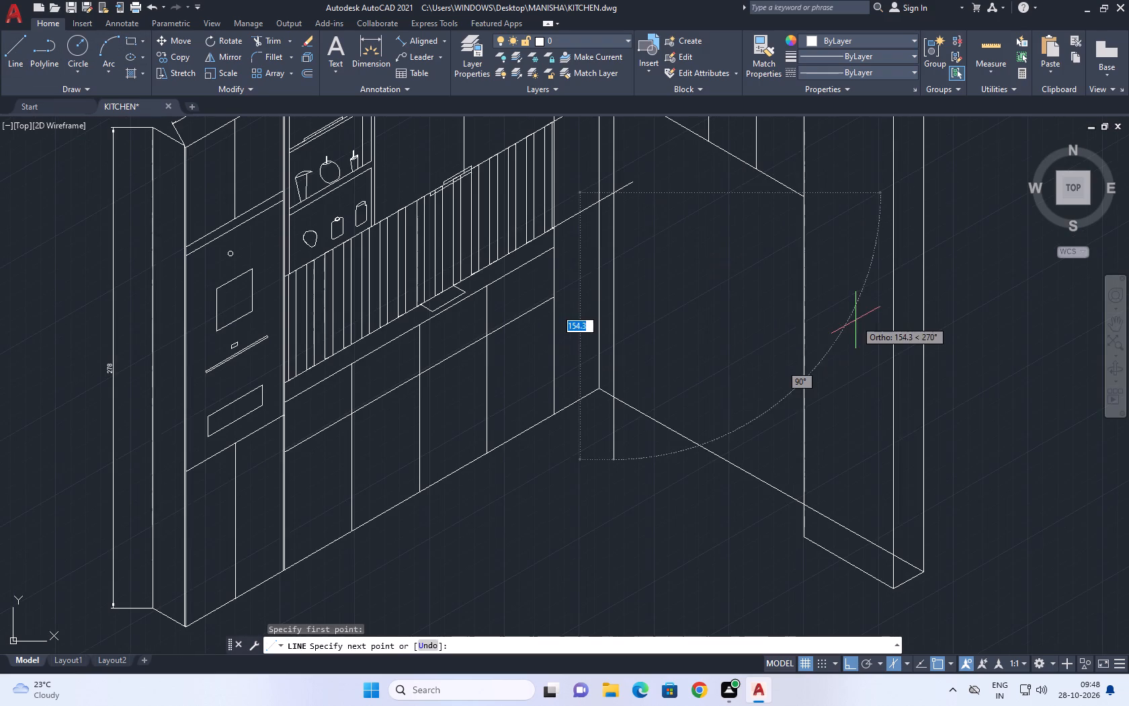
{"action": "key", "text": "F5"}
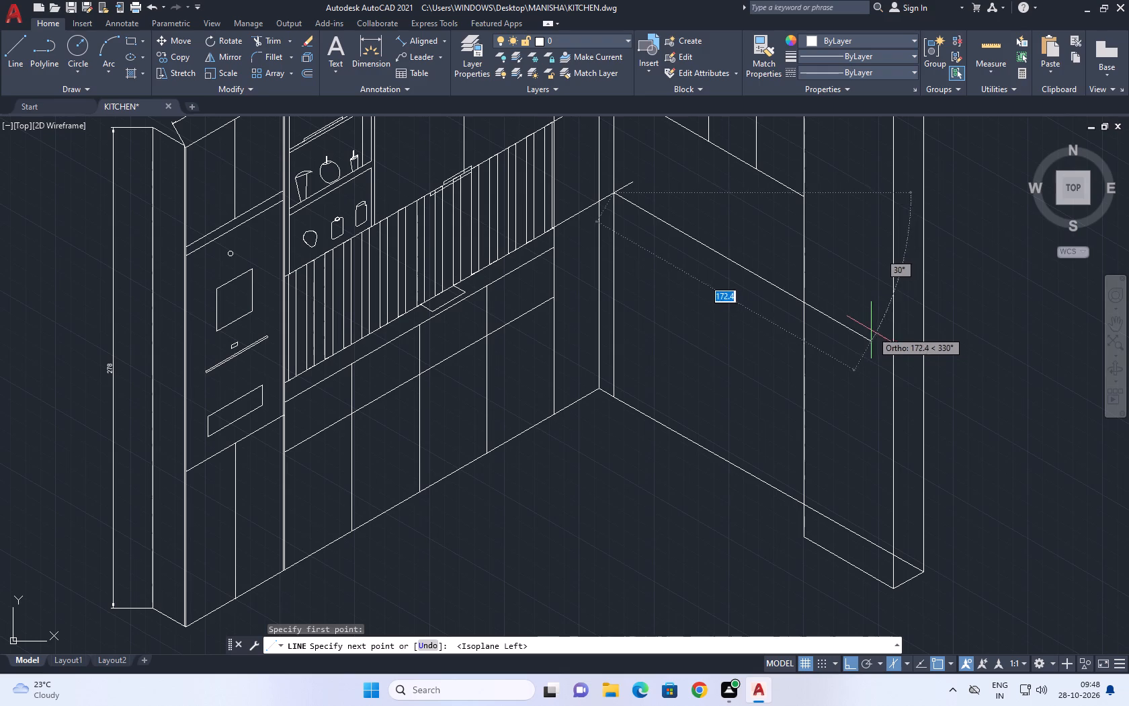
{"action": "middle_click_drag", "start_coordinate": [862, 327], "coordinate": [845, 325]}
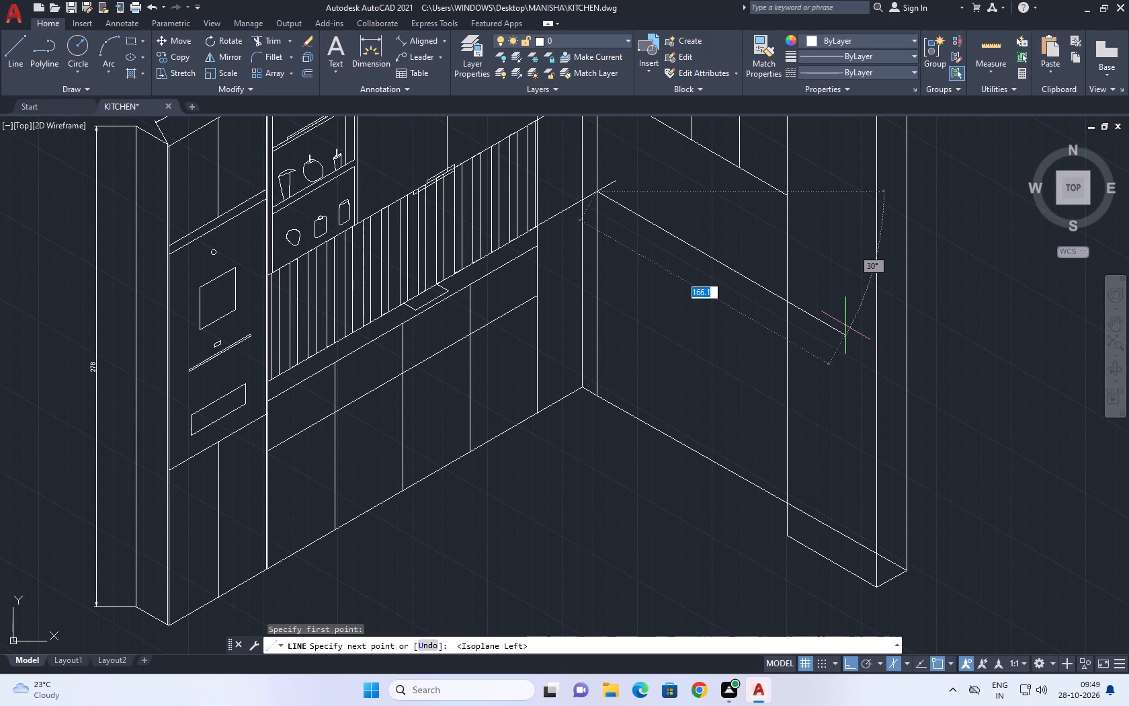
{"action": "left_click", "coordinate": [848, 338]}
{"action": "right_click", "coordinate": [849, 338]}
{"action": "left_click", "coordinate": [884, 357]}
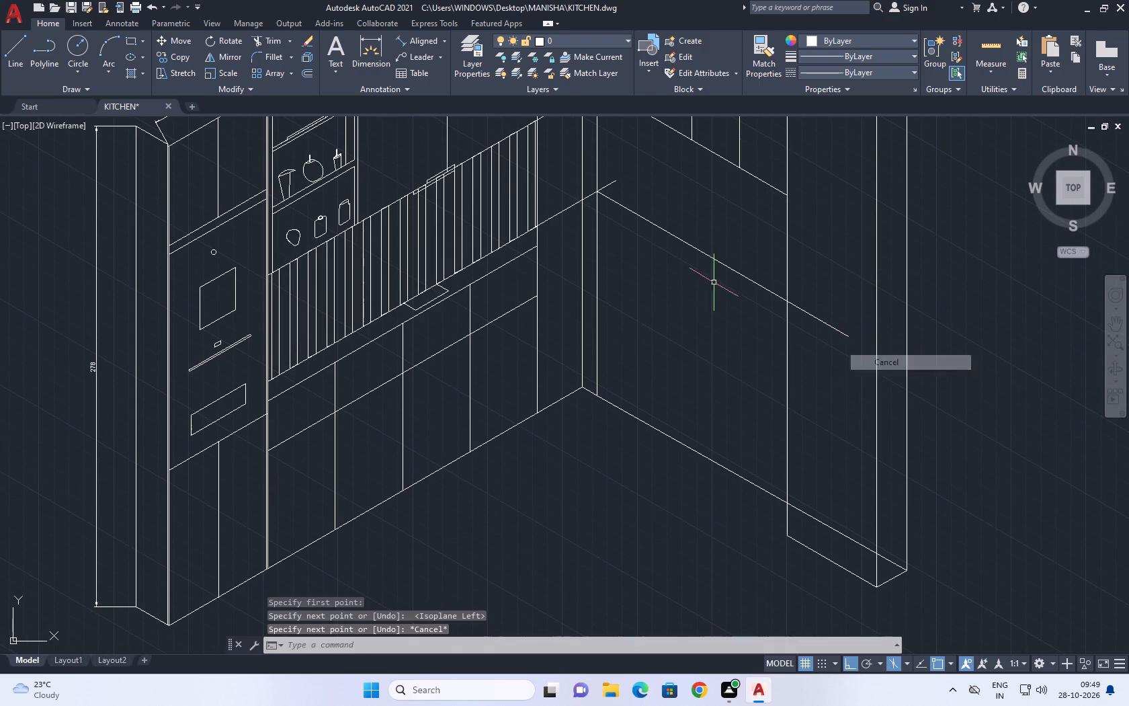
Trim the new lines' overhangs beyond the tall unit's near edge and beyond the wall corner.
{"action": "left_click_drag", "start_coordinate": [274, 40], "coordinate": [274, 34]}
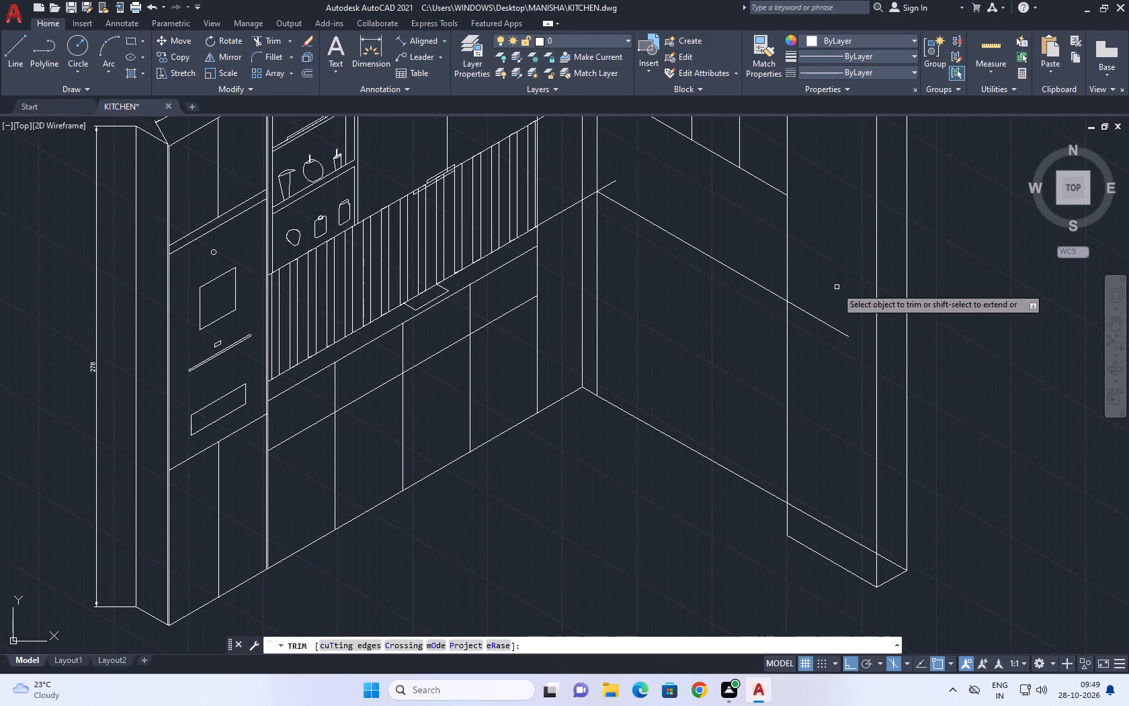
{"action": "left_click", "coordinate": [822, 280]}
{"action": "left_click", "coordinate": [819, 351]}
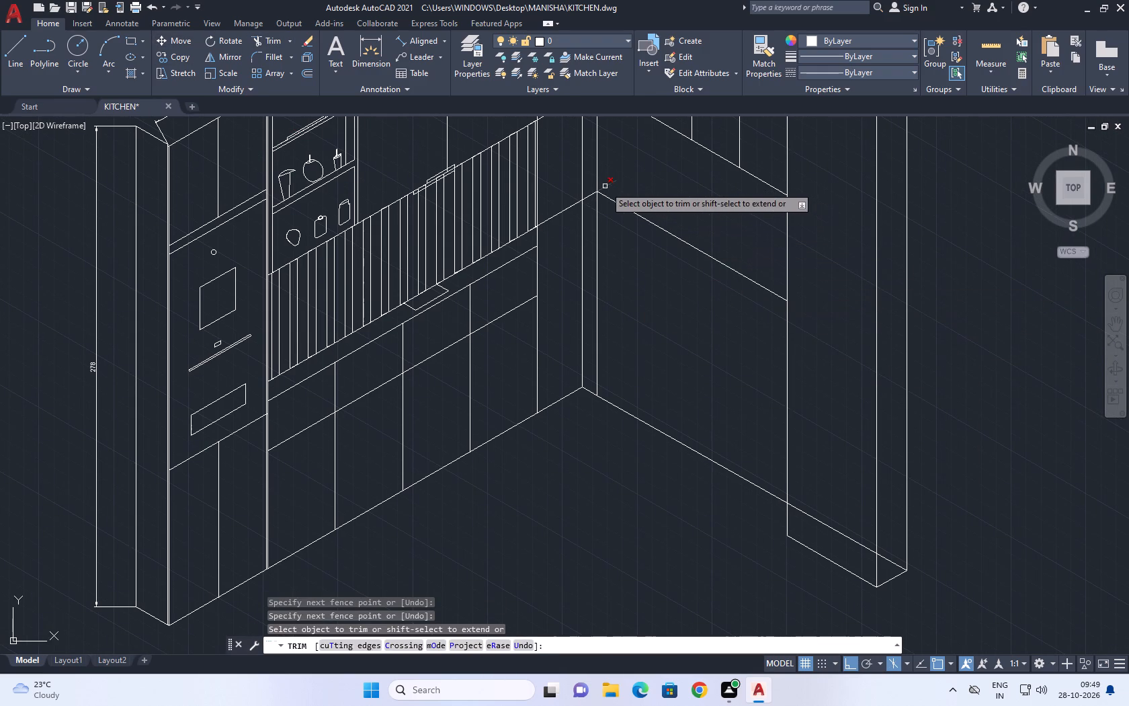
{"action": "left_click", "coordinate": [604, 186]}
{"action": "right_click", "coordinate": [620, 192]}
{"action": "left_click", "coordinate": [663, 214]}
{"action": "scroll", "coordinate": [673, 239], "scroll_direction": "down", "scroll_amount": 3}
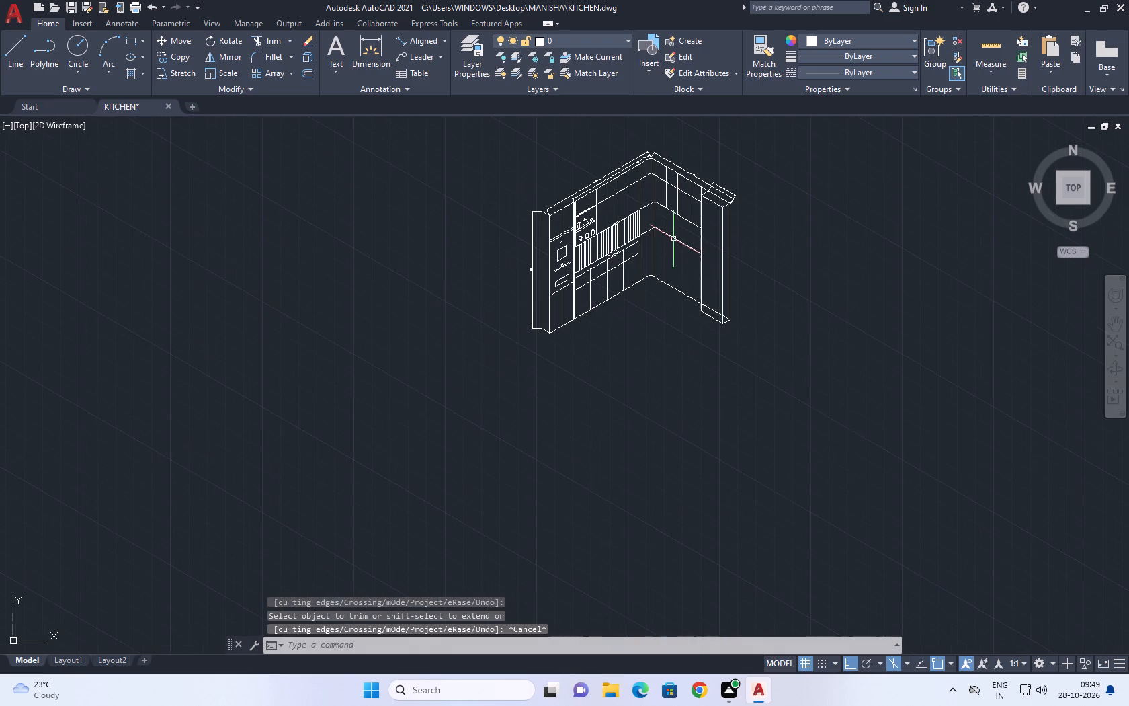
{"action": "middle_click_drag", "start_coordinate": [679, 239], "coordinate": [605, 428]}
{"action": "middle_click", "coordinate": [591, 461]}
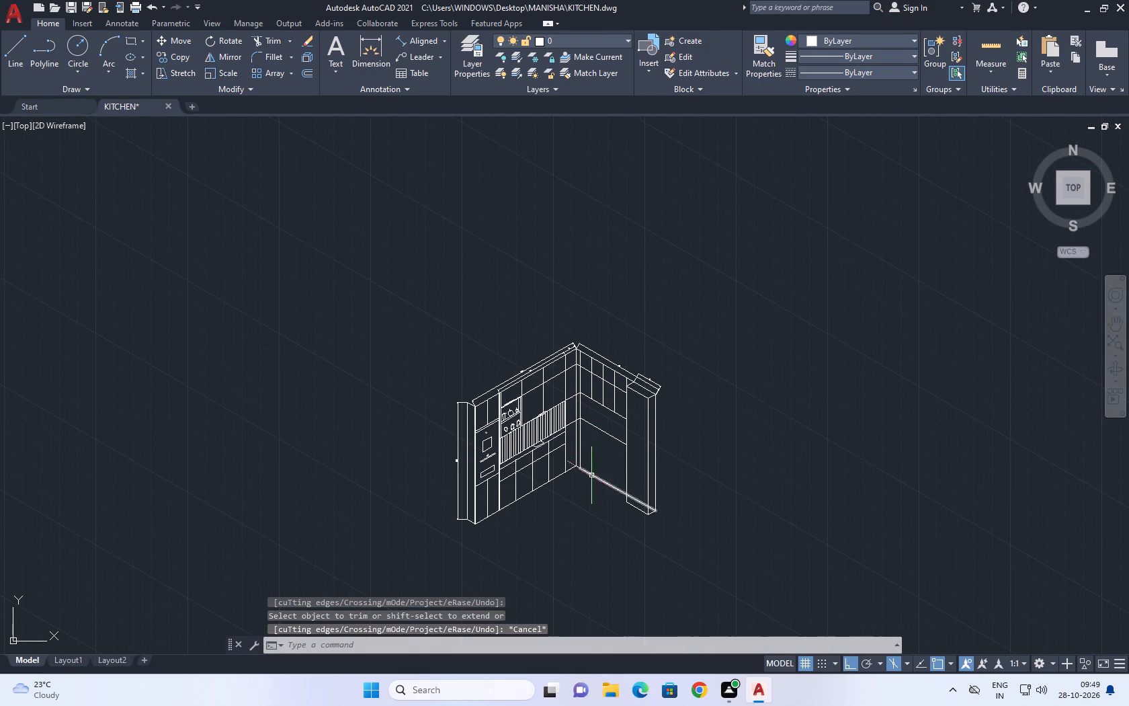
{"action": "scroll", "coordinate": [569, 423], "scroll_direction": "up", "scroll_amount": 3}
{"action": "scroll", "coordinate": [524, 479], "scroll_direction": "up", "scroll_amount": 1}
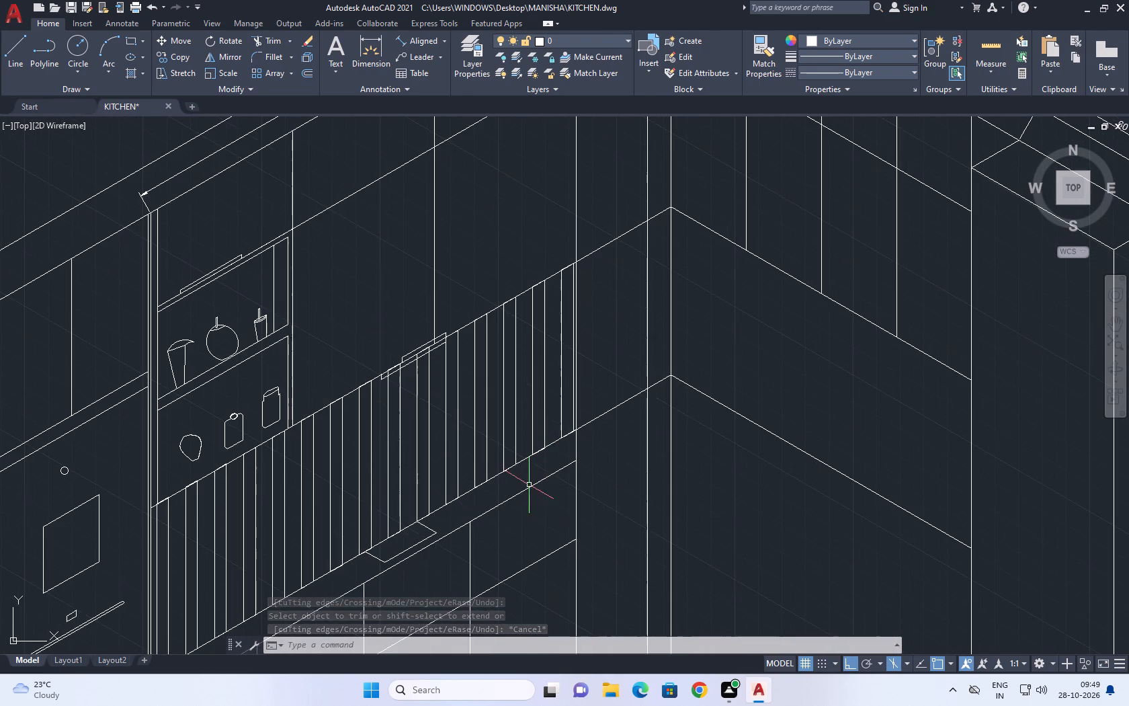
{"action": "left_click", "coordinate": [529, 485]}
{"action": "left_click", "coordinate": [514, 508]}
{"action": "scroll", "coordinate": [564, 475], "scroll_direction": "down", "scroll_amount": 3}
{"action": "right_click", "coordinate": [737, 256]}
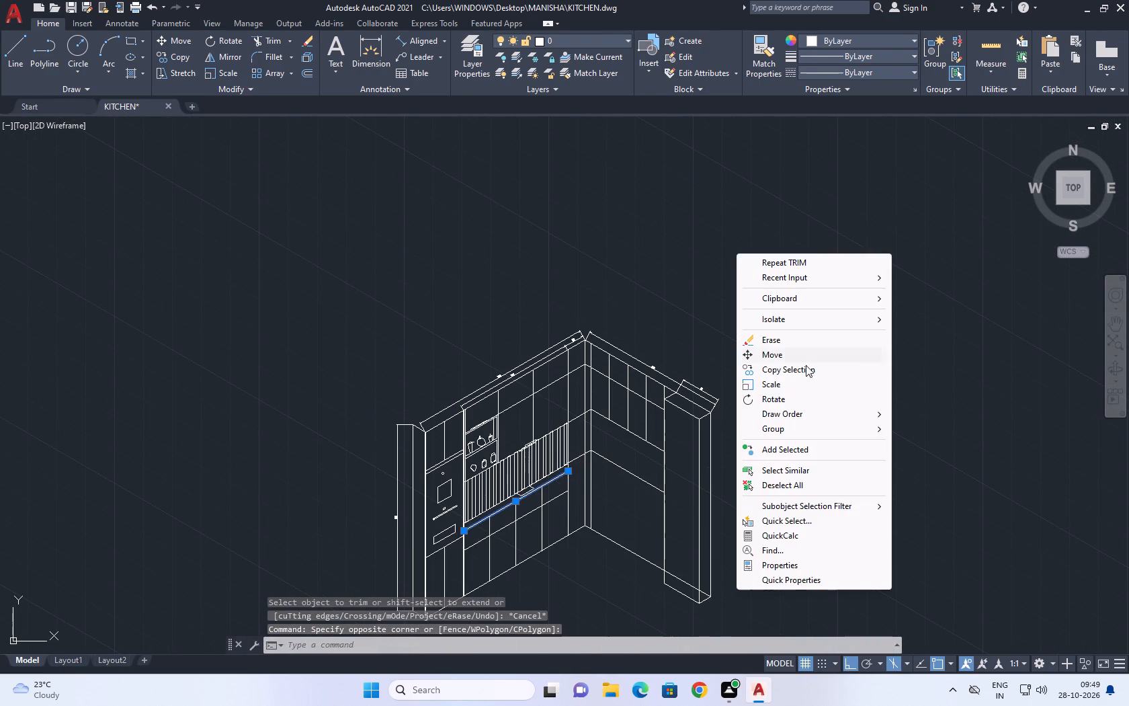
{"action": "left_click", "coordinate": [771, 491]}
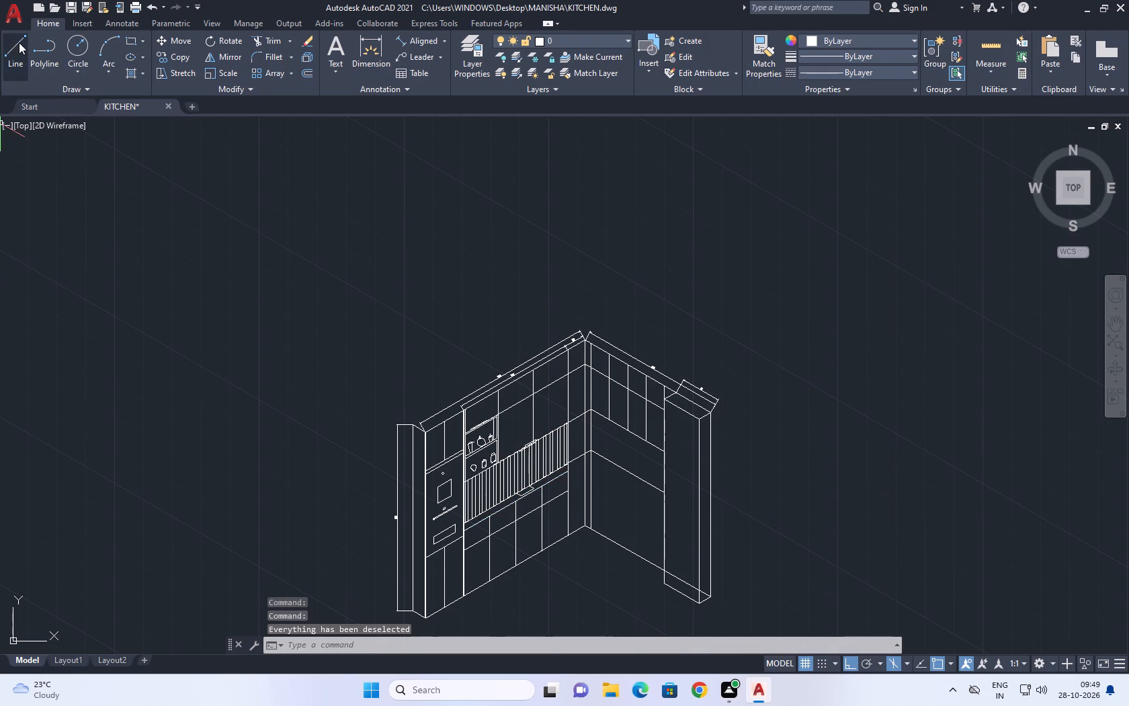
Draw a line about 40 units long in the top isoplane, continuing the countertop's lower edge from the backsplash end to the corner vertical.
{"action": "left_click", "coordinate": [17, 42]}
{"action": "scroll", "coordinate": [569, 472], "scroll_direction": "up", "scroll_amount": 3}
{"action": "left_click", "coordinate": [562, 478]}
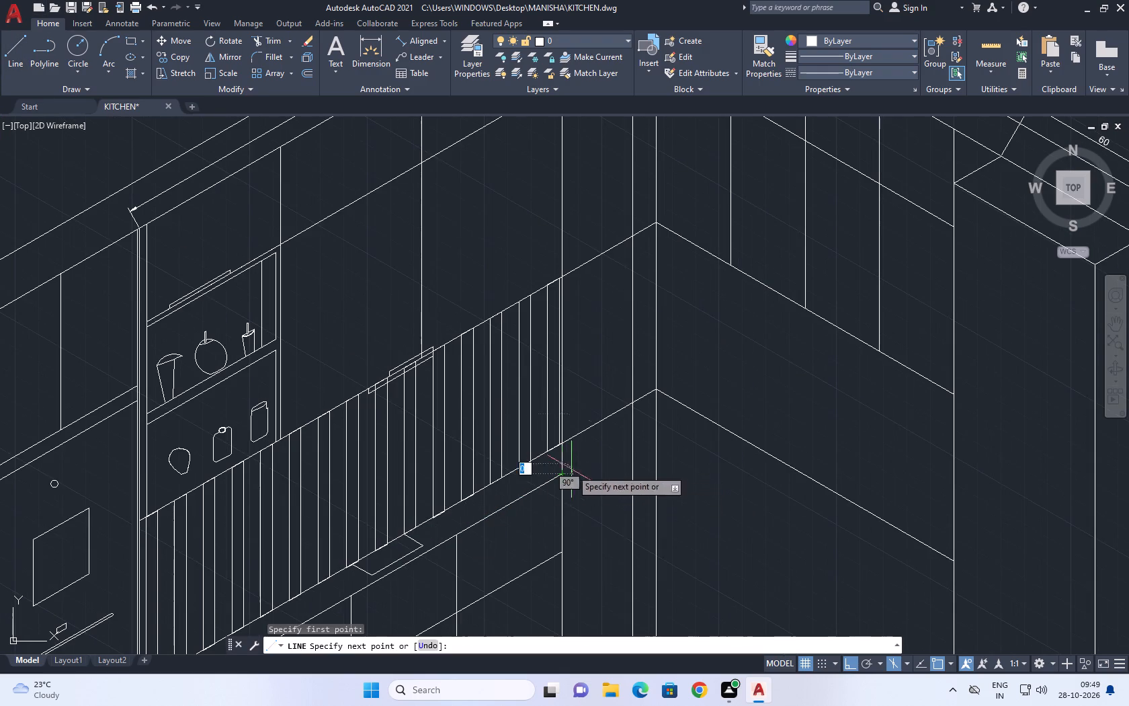
{"action": "scroll", "coordinate": [632, 440], "scroll_direction": "up", "scroll_amount": 3}
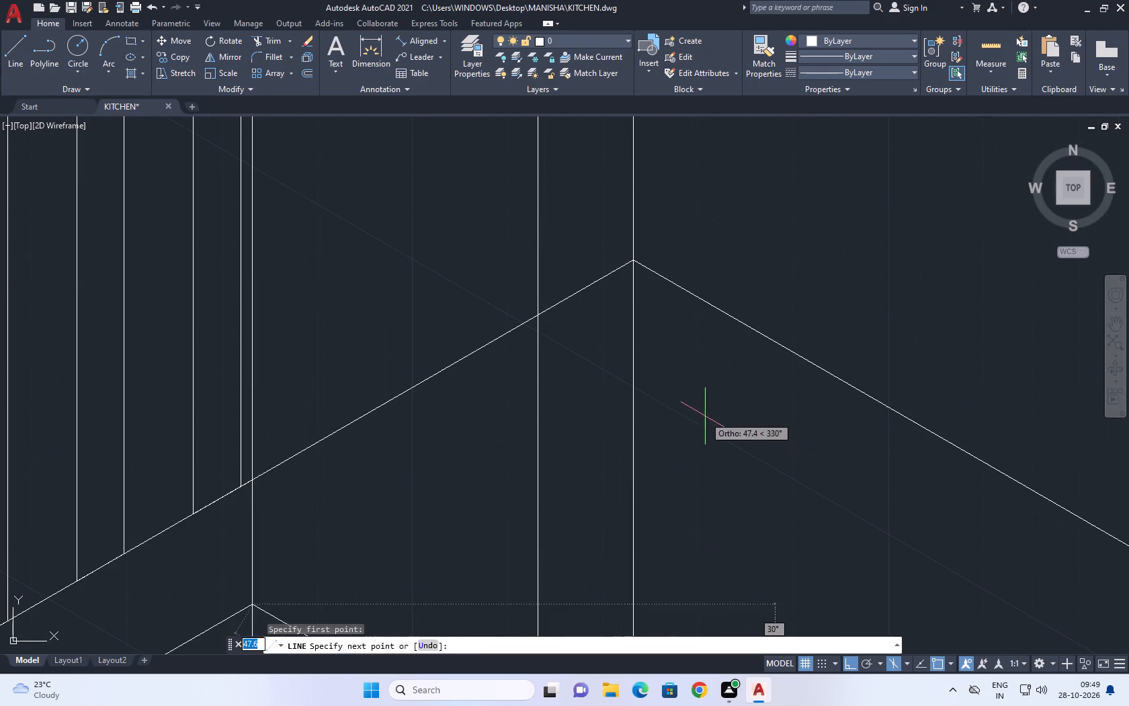
{"action": "middle_click_drag", "start_coordinate": [706, 381], "coordinate": [734, 426]}
{"action": "key", "text": "F5"}
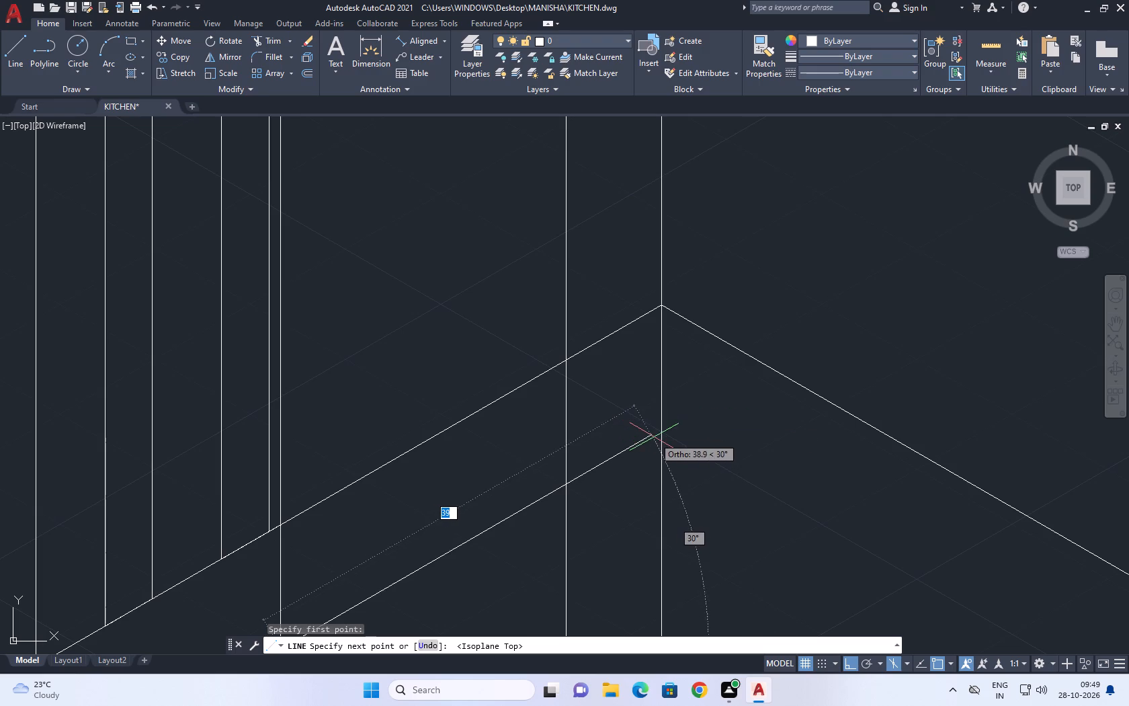
{"action": "middle_click_drag", "start_coordinate": [662, 432], "coordinate": [728, 310]}
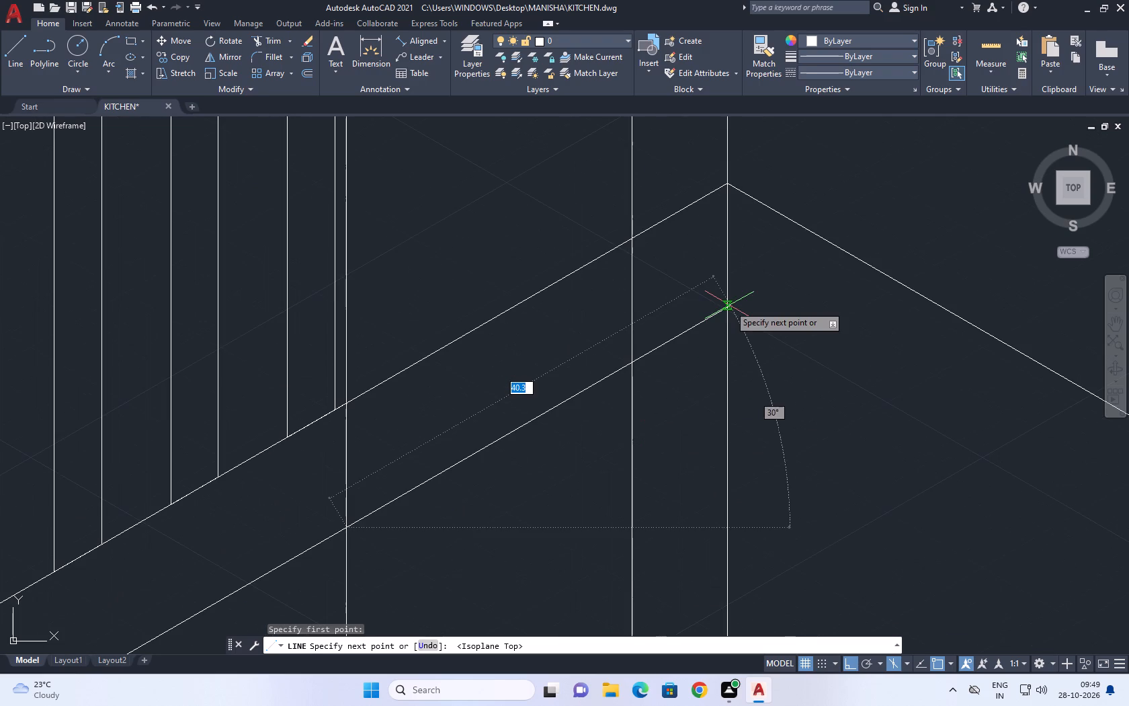
{"action": "left_click", "coordinate": [729, 305]}
Continue the countertop's lower edge from the corner vertical along the adjoining wall to just past the tall unit's near edge.
{"action": "scroll", "coordinate": [759, 370], "scroll_direction": "down", "scroll_amount": 2}
{"action": "middle_click_drag", "start_coordinate": [819, 433], "coordinate": [555, 319]}
{"action": "scroll", "coordinate": [550, 322], "scroll_direction": "down", "scroll_amount": 3}
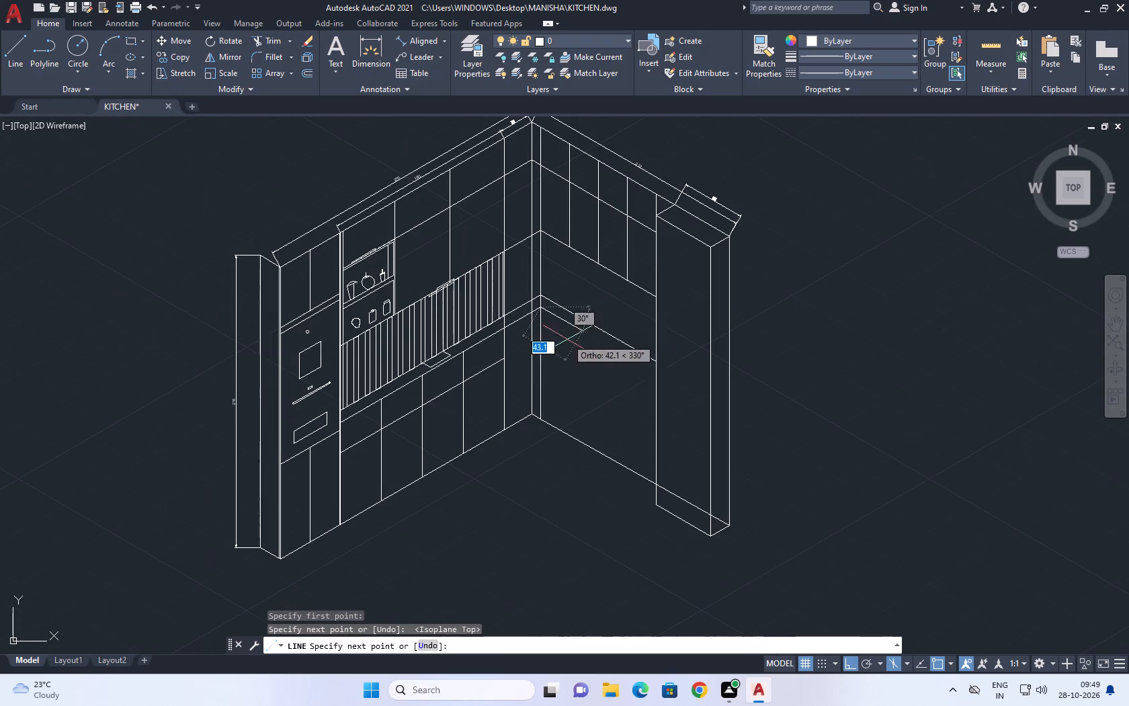
{"action": "scroll", "coordinate": [645, 383], "scroll_direction": "up", "scroll_amount": 2}
{"action": "left_click", "coordinate": [691, 398]}
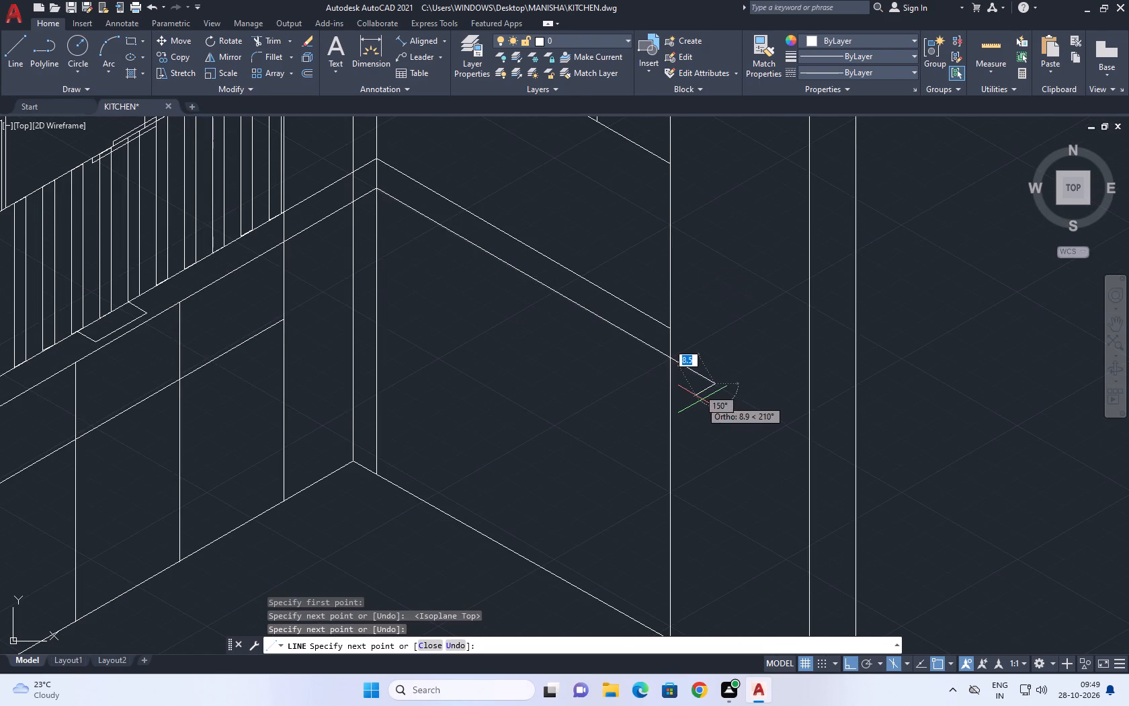
{"action": "right_click", "coordinate": [702, 399]}
{"action": "left_click", "coordinate": [738, 421]}
Trim the new countertop line's overhang beyond the tall unit's near edge.
{"action": "left_click", "coordinate": [274, 43]}
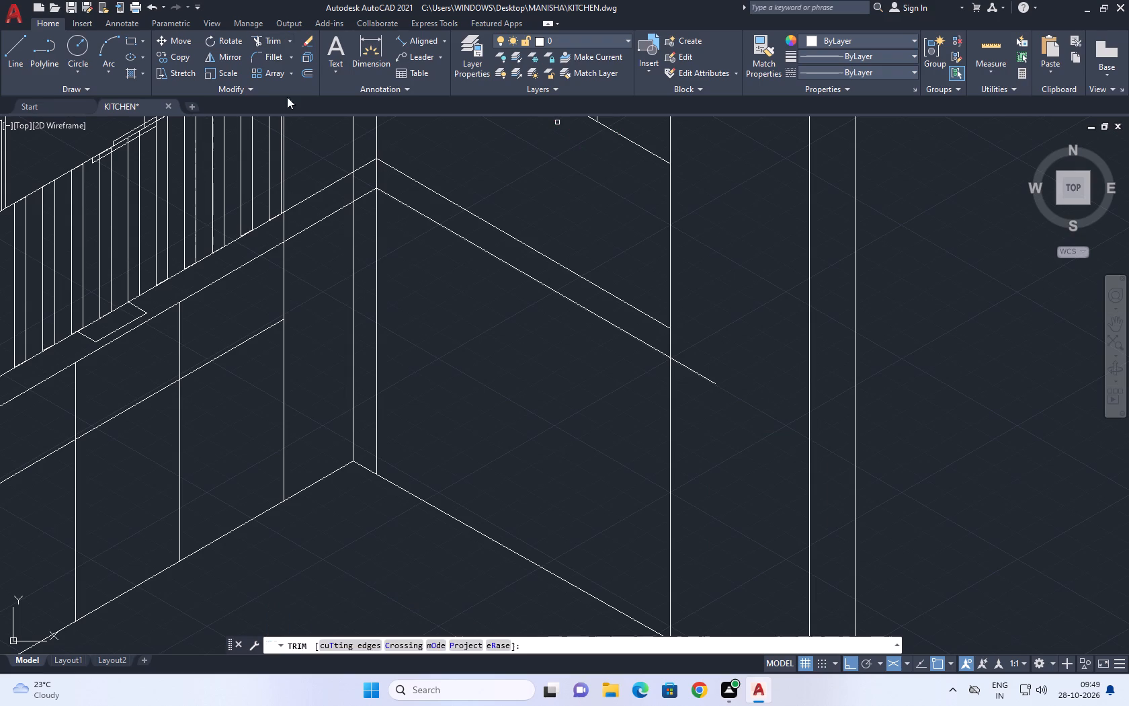
{"action": "left_click", "coordinate": [716, 344]}
{"action": "left_click", "coordinate": [695, 405]}
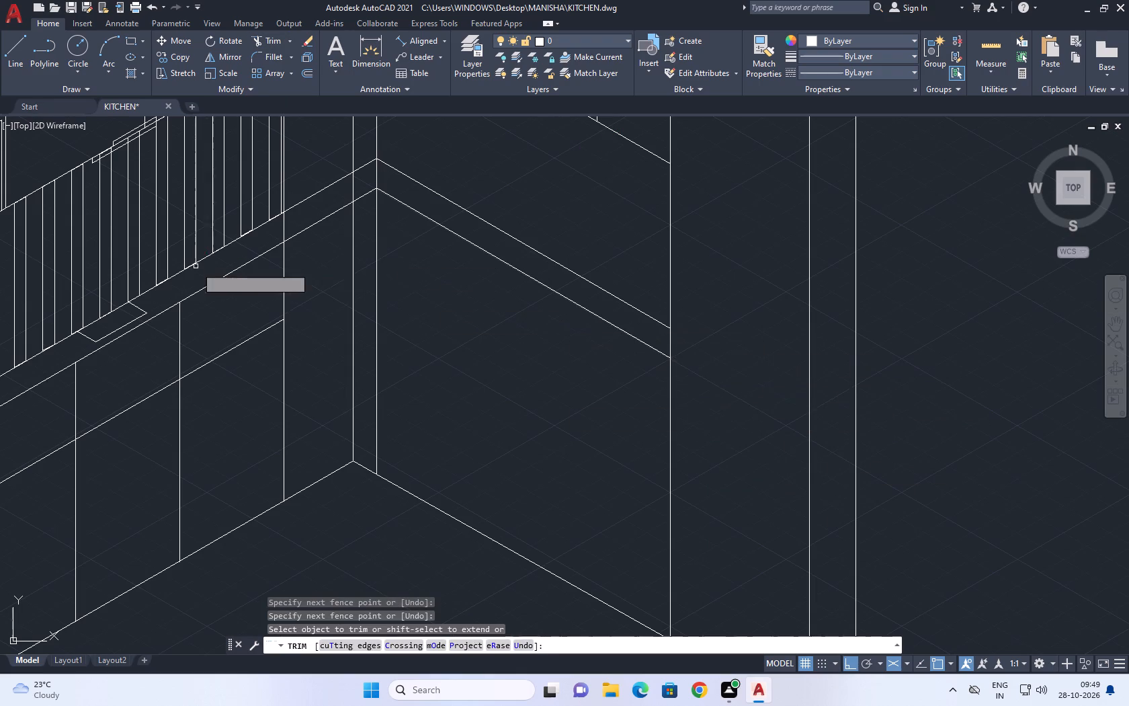
{"action": "scroll", "coordinate": [199, 266], "scroll_direction": "up", "scroll_amount": 3}
{"action": "middle_click_drag", "start_coordinate": [245, 282], "coordinate": [288, 448]}
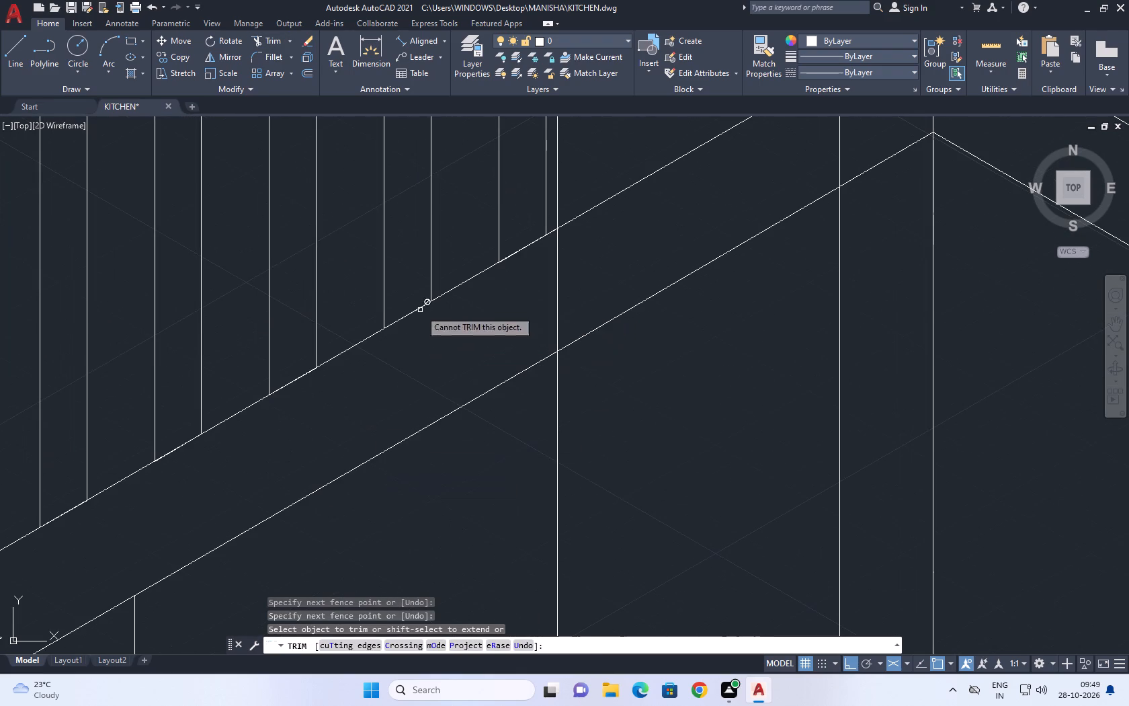
{"action": "right_click", "coordinate": [583, 275]}
{"action": "left_click", "coordinate": [625, 295]}
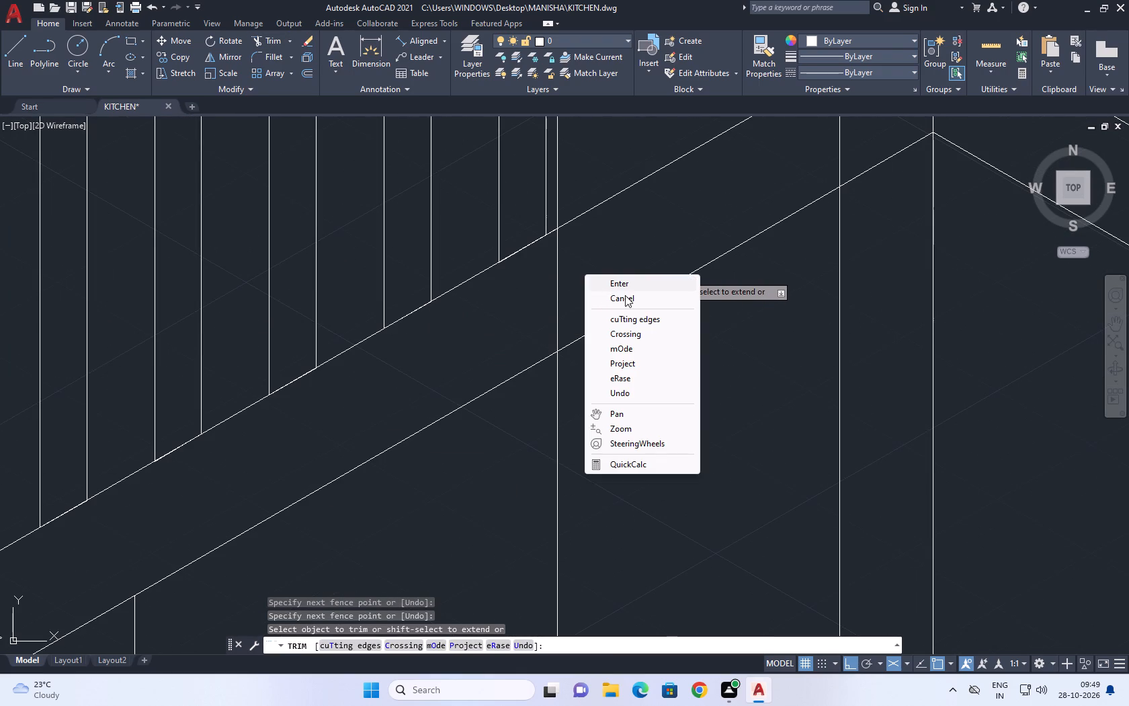
{"action": "scroll", "coordinate": [622, 307], "scroll_direction": "down", "scroll_amount": 4}
{"action": "middle_click", "coordinate": [638, 303]}
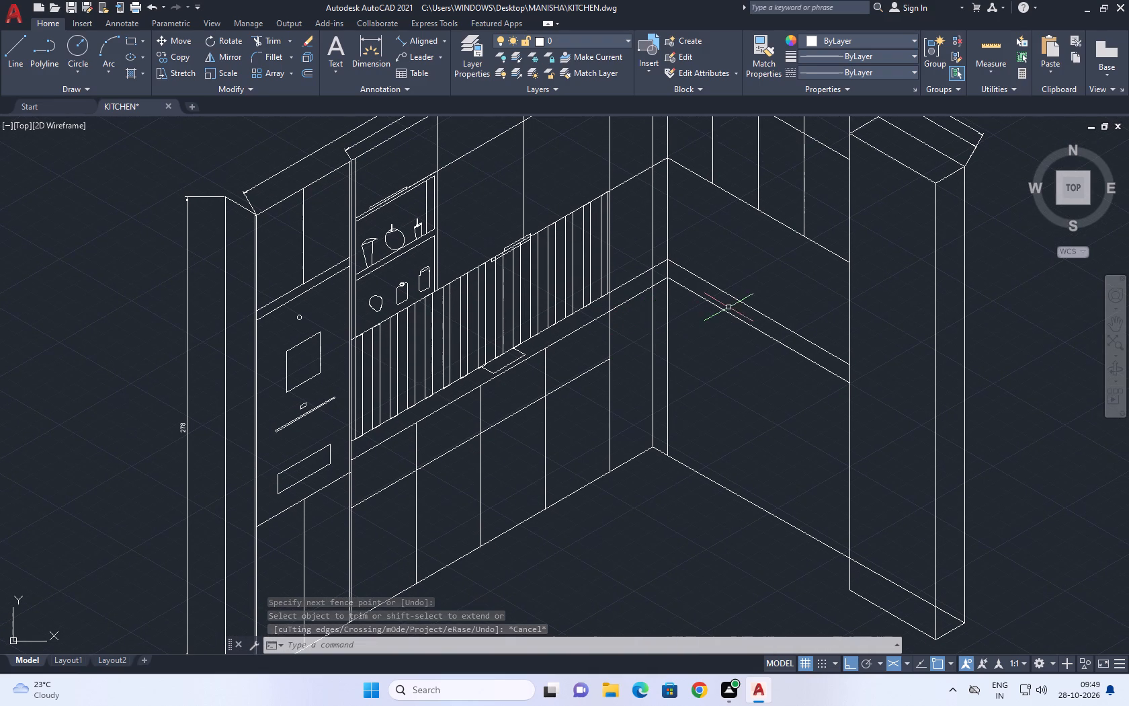
Trim the two corner verticals and the backsplash-end vertical where they cross the band between the countertop's upper and lower lines.
{"action": "left_click", "coordinate": [266, 41]}
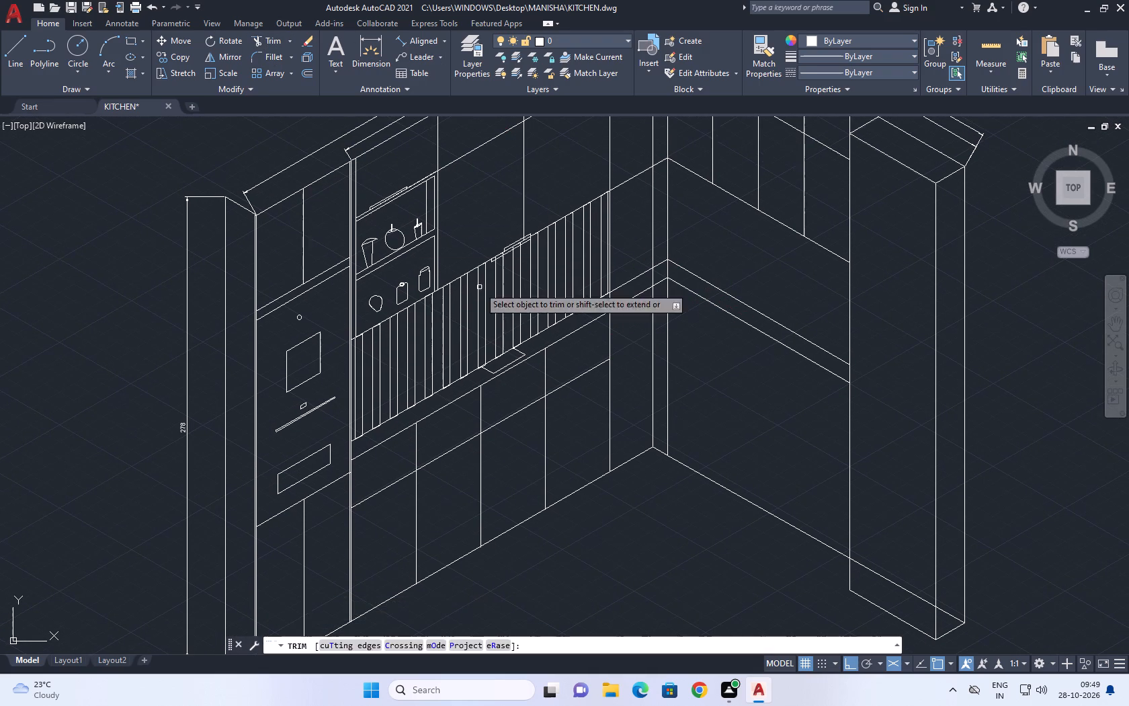
{"action": "scroll", "coordinate": [653, 271], "scroll_direction": "up", "scroll_amount": 4}
{"action": "left_click", "coordinate": [752, 225]}
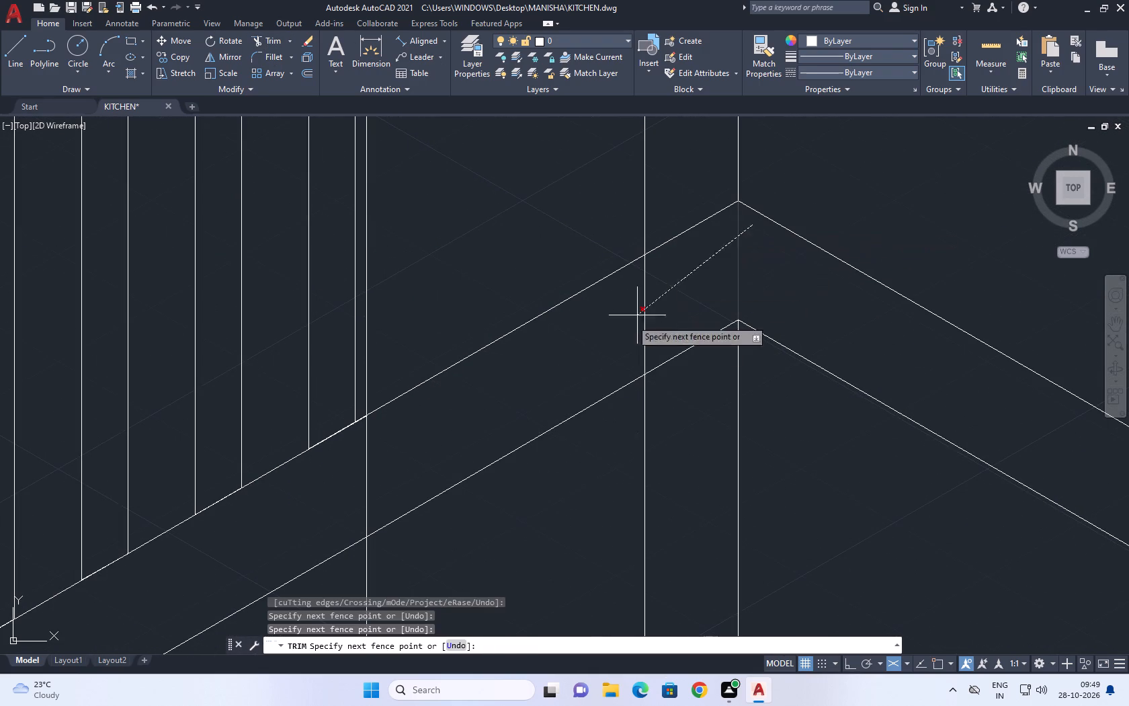
{"action": "left_click", "coordinate": [333, 455]}
{"action": "right_click", "coordinate": [418, 442]}
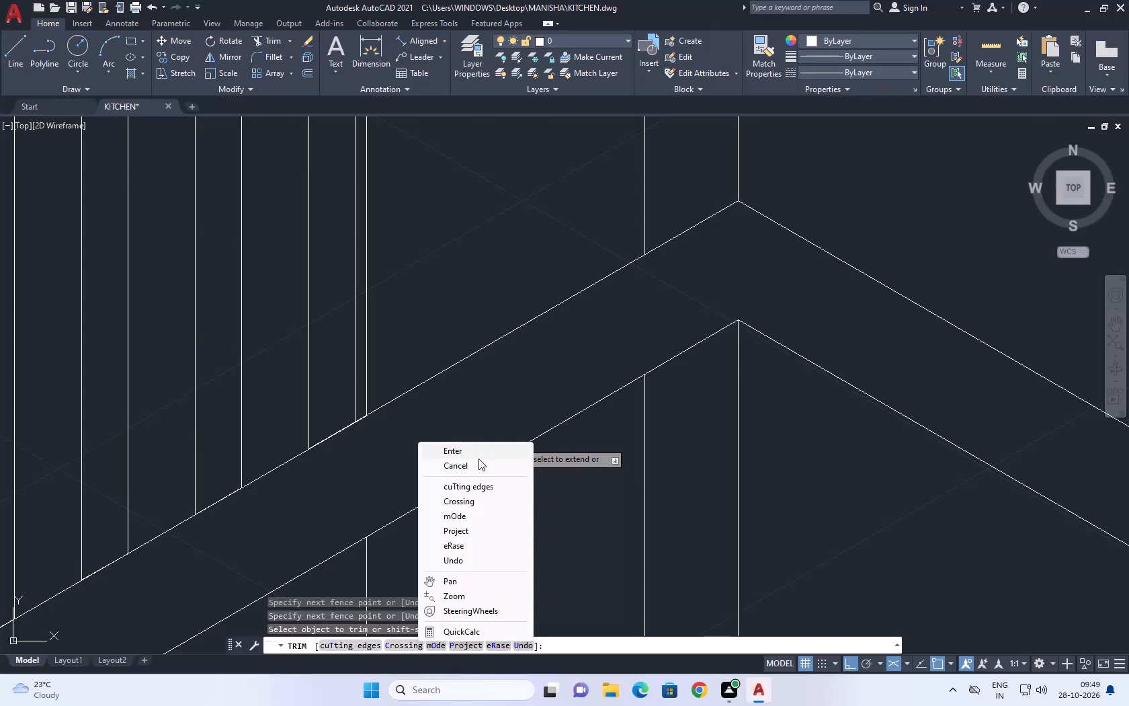
{"action": "left_click", "coordinate": [476, 465]}
{"action": "scroll", "coordinate": [653, 384], "scroll_direction": "down", "scroll_amount": 5}
{"action": "middle_click_drag", "start_coordinate": [689, 397], "coordinate": [689, 359]}
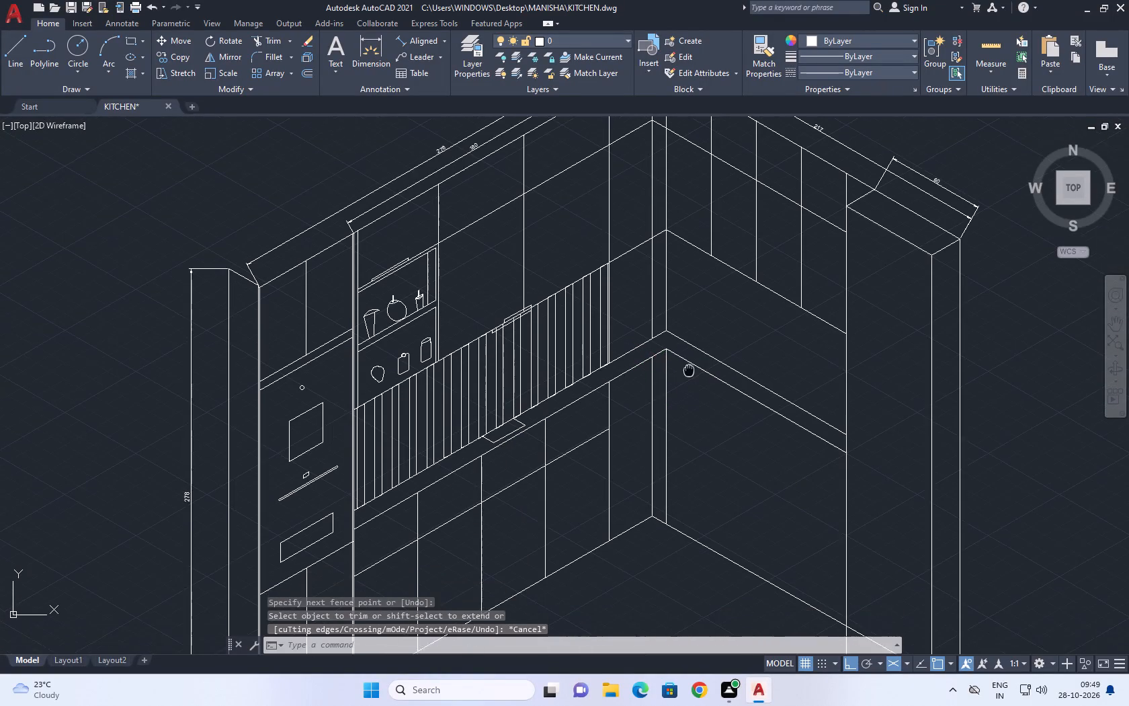
{"action": "middle_click_drag", "start_coordinate": [689, 359], "coordinate": [681, 307]}
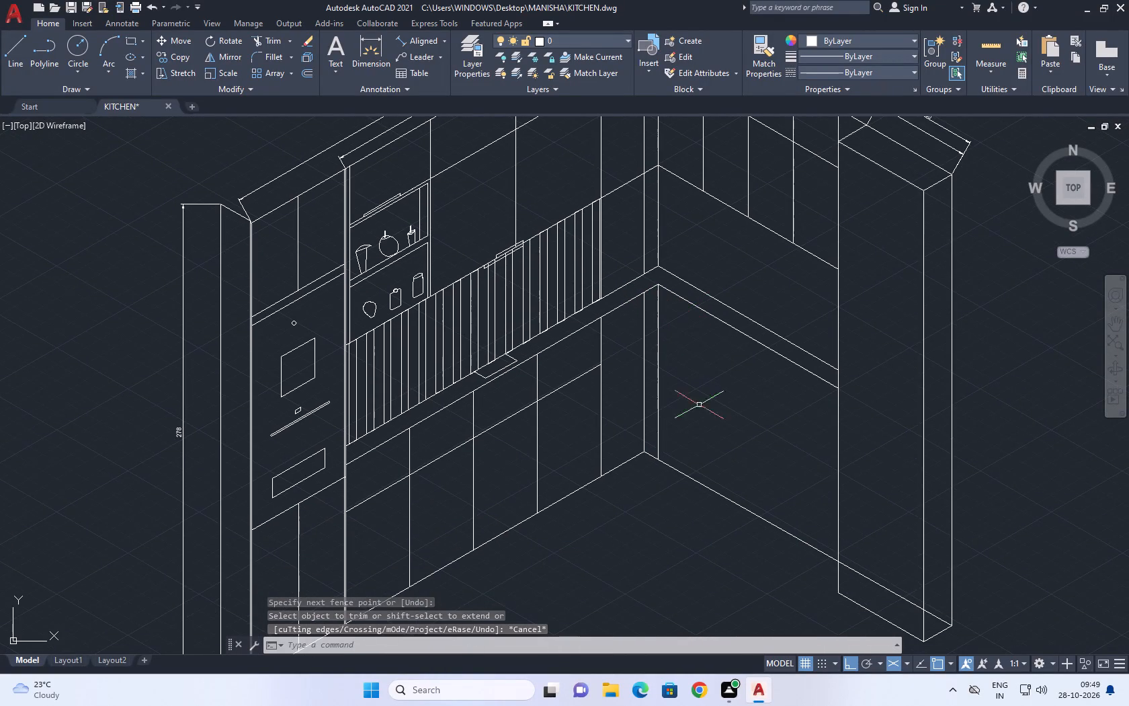
Draw a short slanted line from the adjoining wall's tall unit's lower near corner up to the wall's base line.
{"action": "middle_click_drag", "start_coordinate": [681, 428], "coordinate": [721, 272]}
{"action": "scroll", "coordinate": [721, 270], "scroll_direction": "down", "scroll_amount": 2}
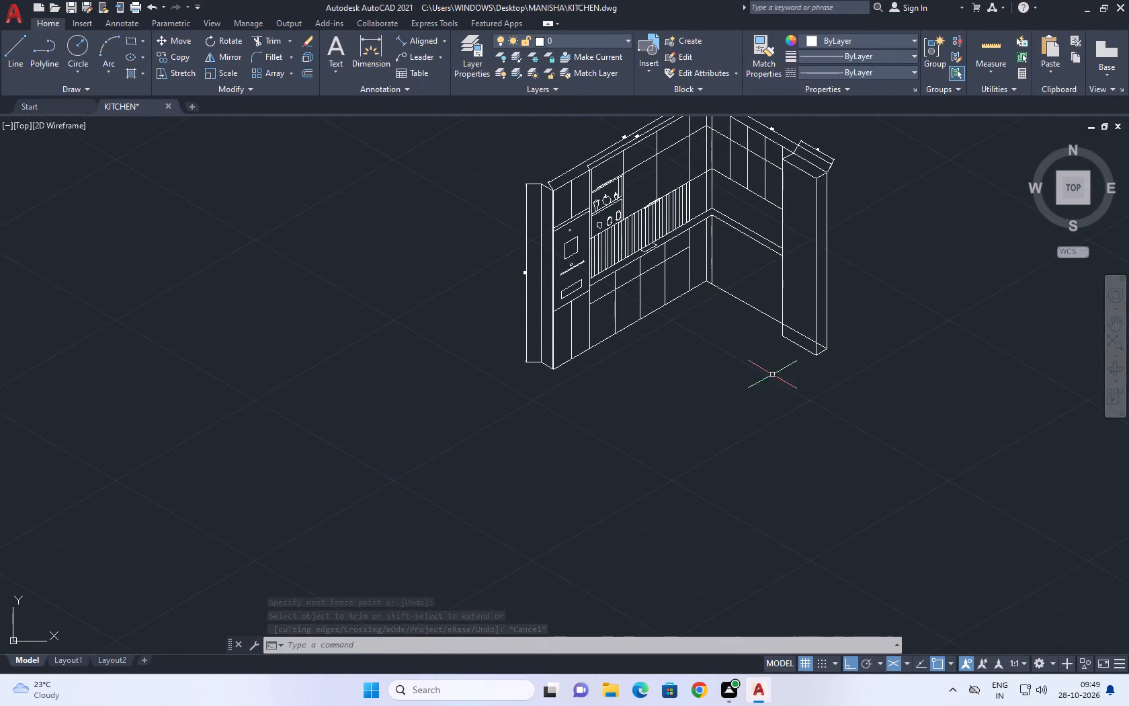
{"action": "middle_click_drag", "start_coordinate": [797, 323], "coordinate": [767, 364]}
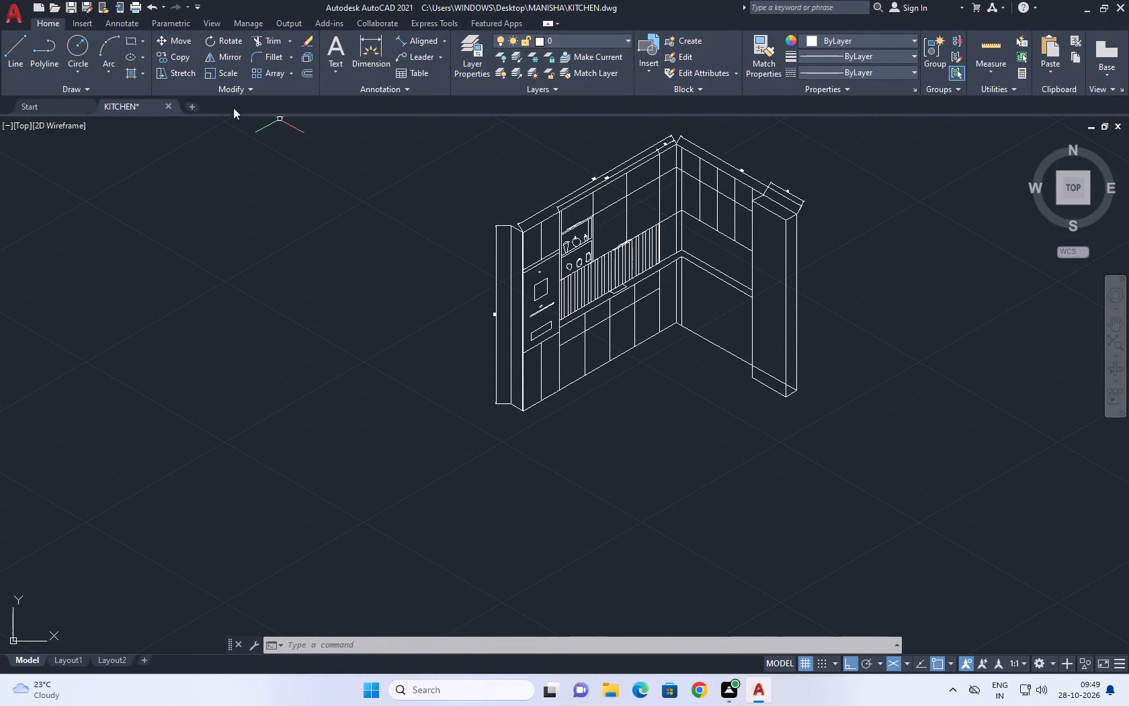
{"action": "left_click", "coordinate": [13, 48]}
{"action": "scroll", "coordinate": [751, 379], "scroll_direction": "up", "scroll_amount": 3}
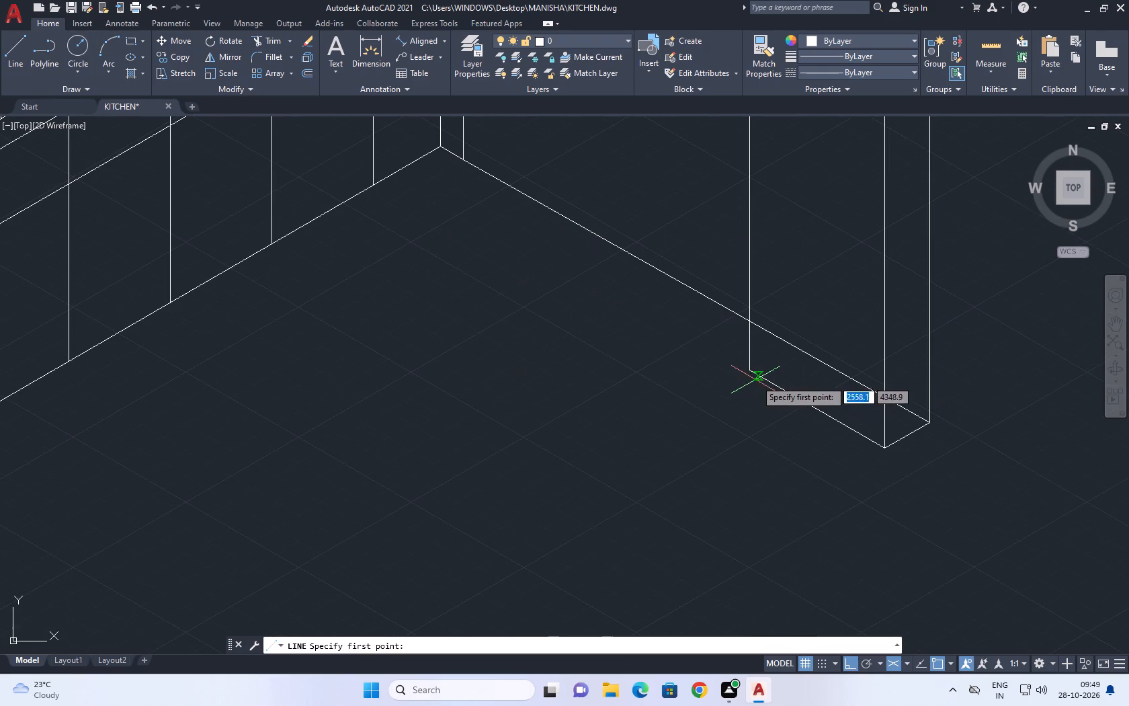
{"action": "left_click", "coordinate": [750, 370]}
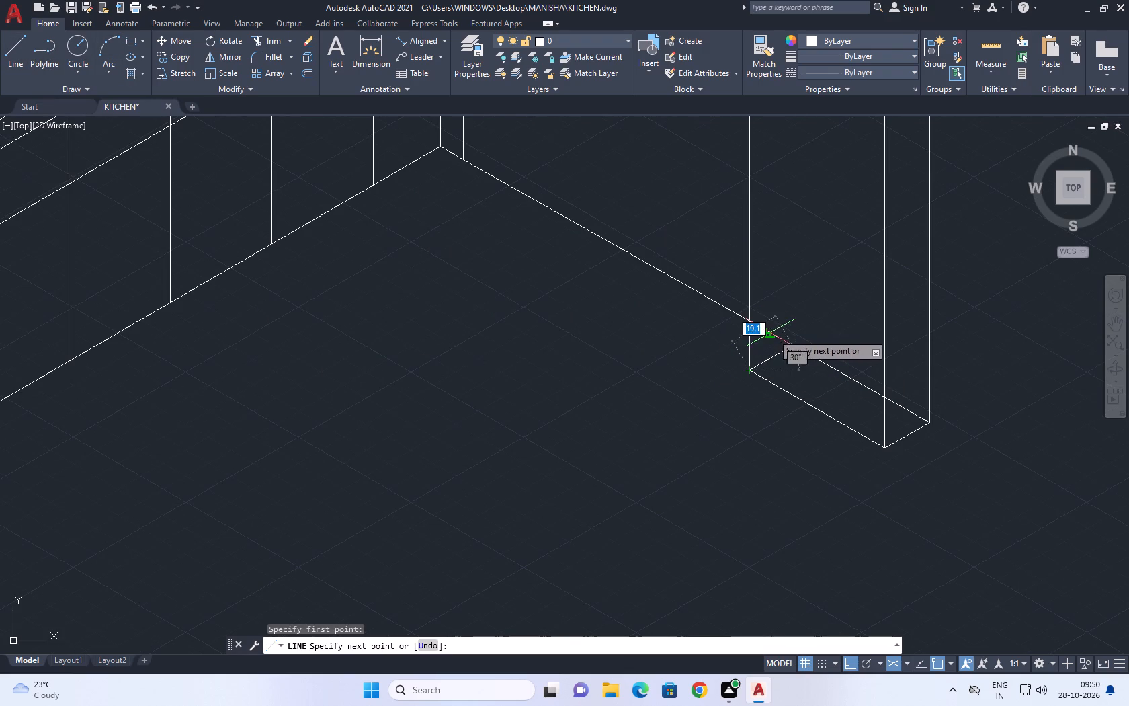
{"action": "left_click", "coordinate": [772, 334]}
{"action": "right_click", "coordinate": [784, 299]}
{"action": "left_click", "coordinate": [818, 322]}
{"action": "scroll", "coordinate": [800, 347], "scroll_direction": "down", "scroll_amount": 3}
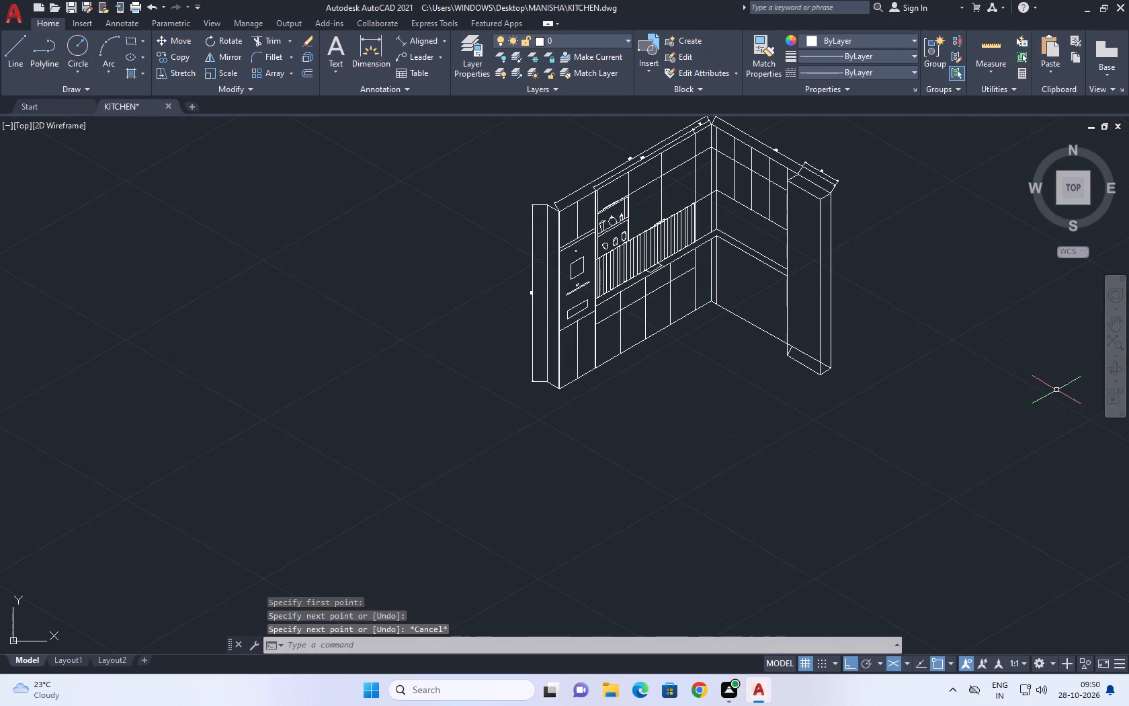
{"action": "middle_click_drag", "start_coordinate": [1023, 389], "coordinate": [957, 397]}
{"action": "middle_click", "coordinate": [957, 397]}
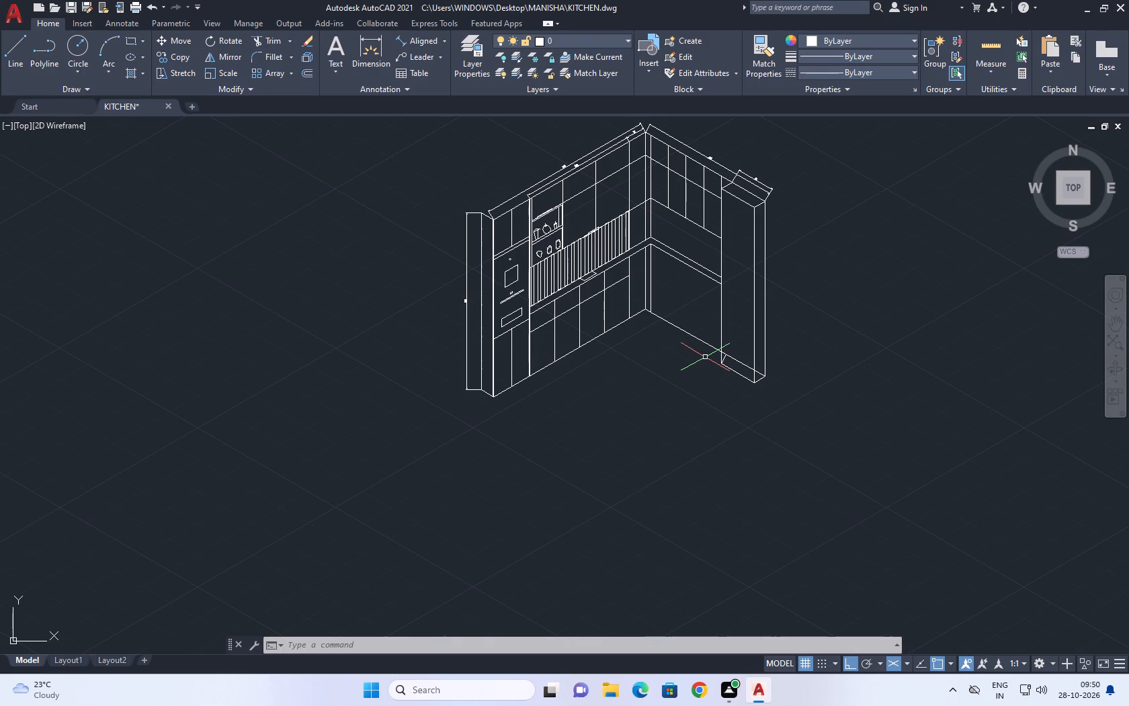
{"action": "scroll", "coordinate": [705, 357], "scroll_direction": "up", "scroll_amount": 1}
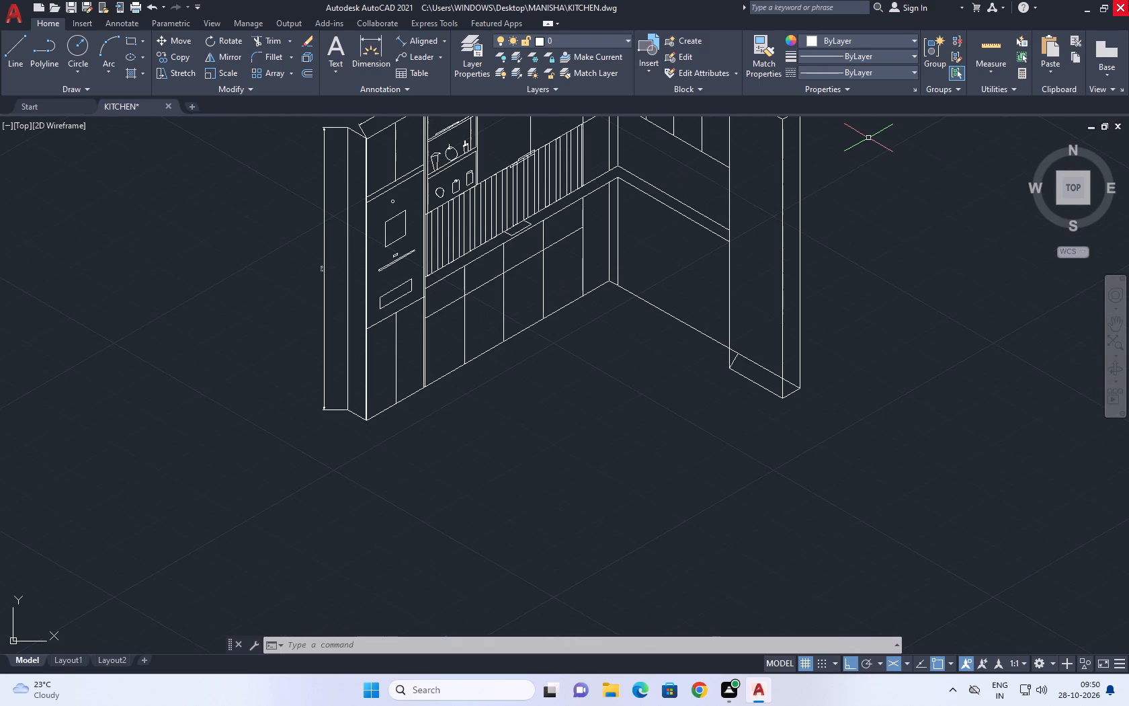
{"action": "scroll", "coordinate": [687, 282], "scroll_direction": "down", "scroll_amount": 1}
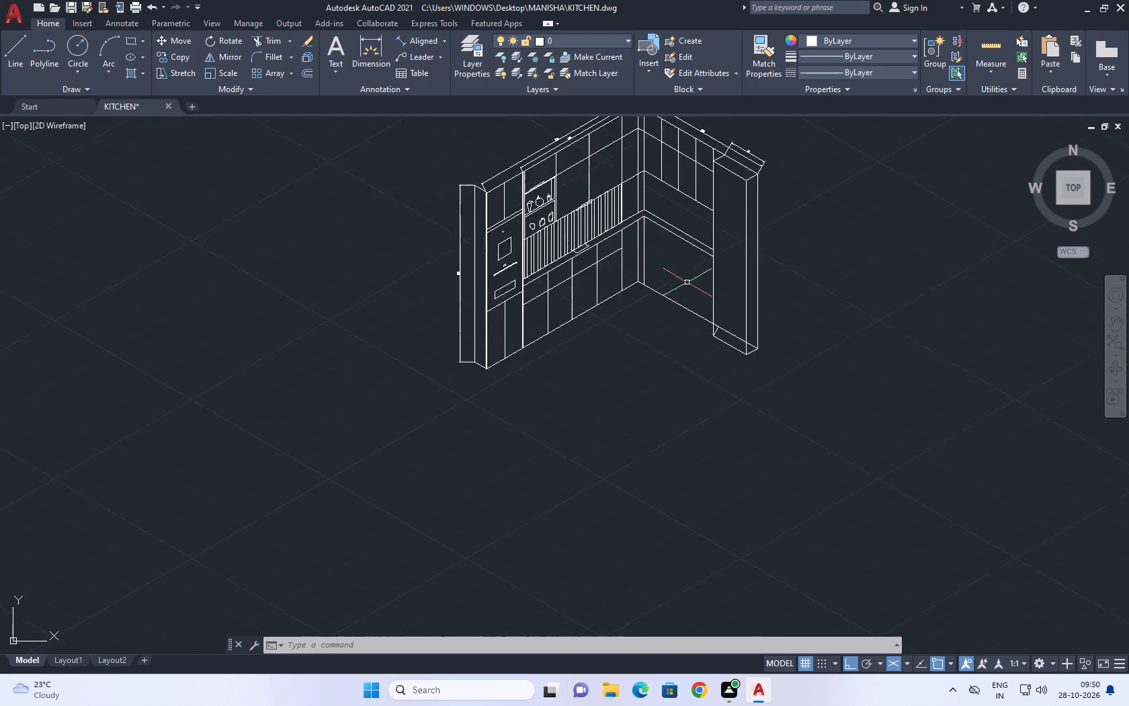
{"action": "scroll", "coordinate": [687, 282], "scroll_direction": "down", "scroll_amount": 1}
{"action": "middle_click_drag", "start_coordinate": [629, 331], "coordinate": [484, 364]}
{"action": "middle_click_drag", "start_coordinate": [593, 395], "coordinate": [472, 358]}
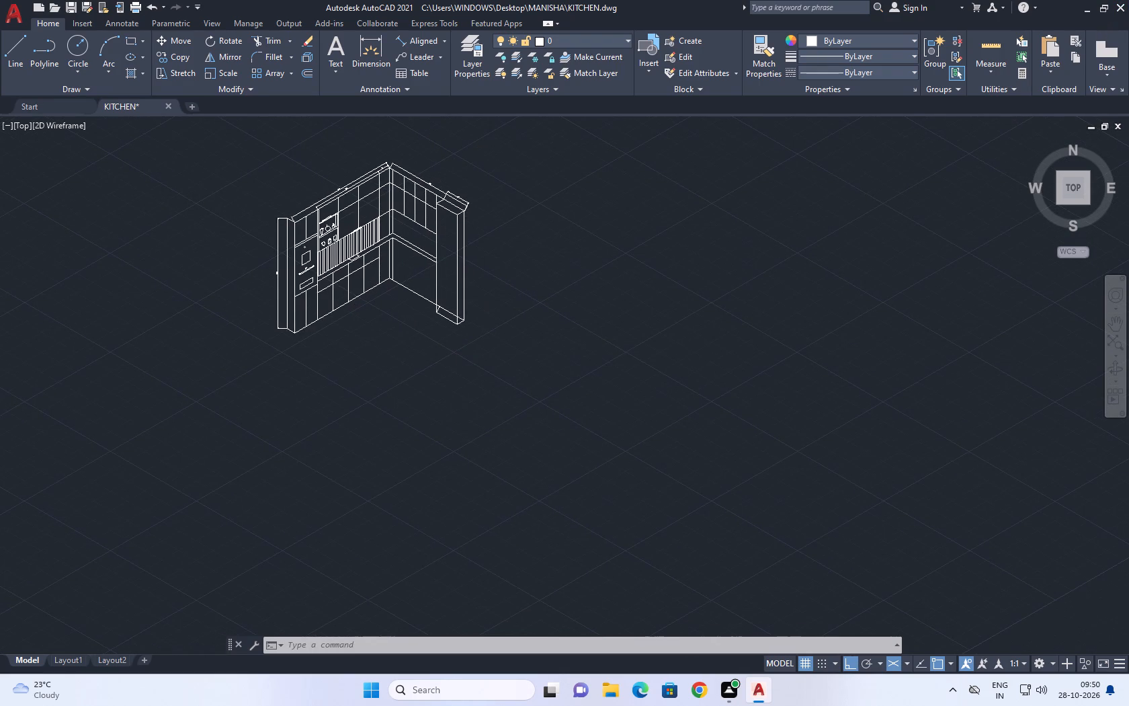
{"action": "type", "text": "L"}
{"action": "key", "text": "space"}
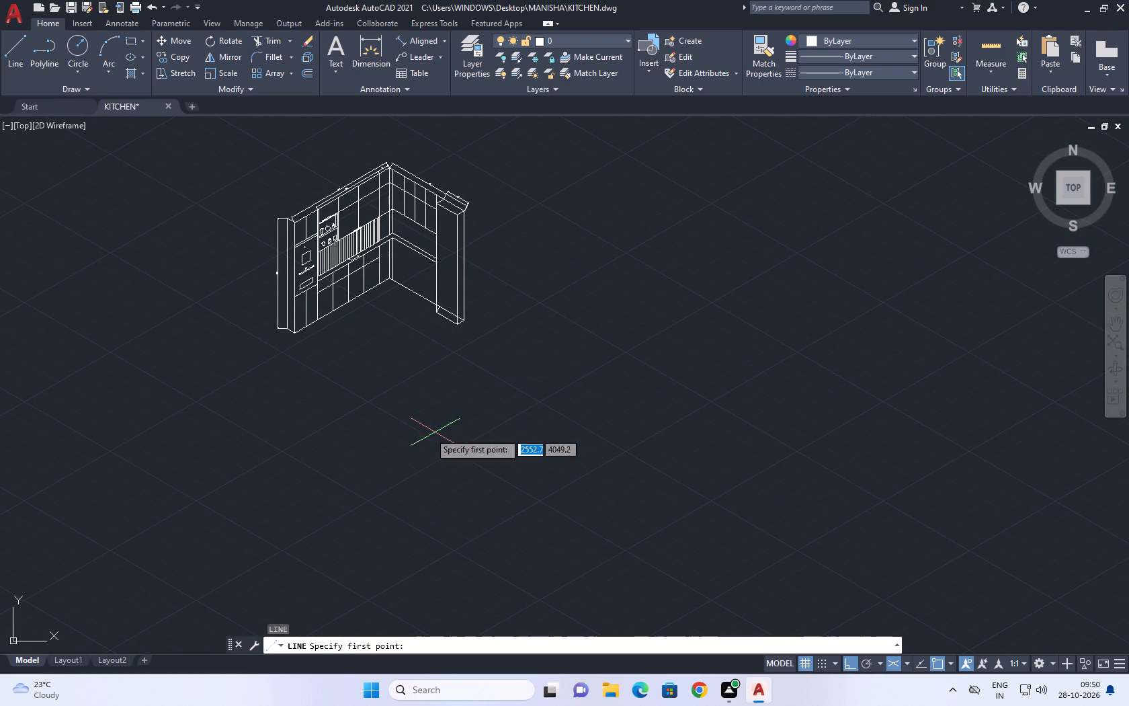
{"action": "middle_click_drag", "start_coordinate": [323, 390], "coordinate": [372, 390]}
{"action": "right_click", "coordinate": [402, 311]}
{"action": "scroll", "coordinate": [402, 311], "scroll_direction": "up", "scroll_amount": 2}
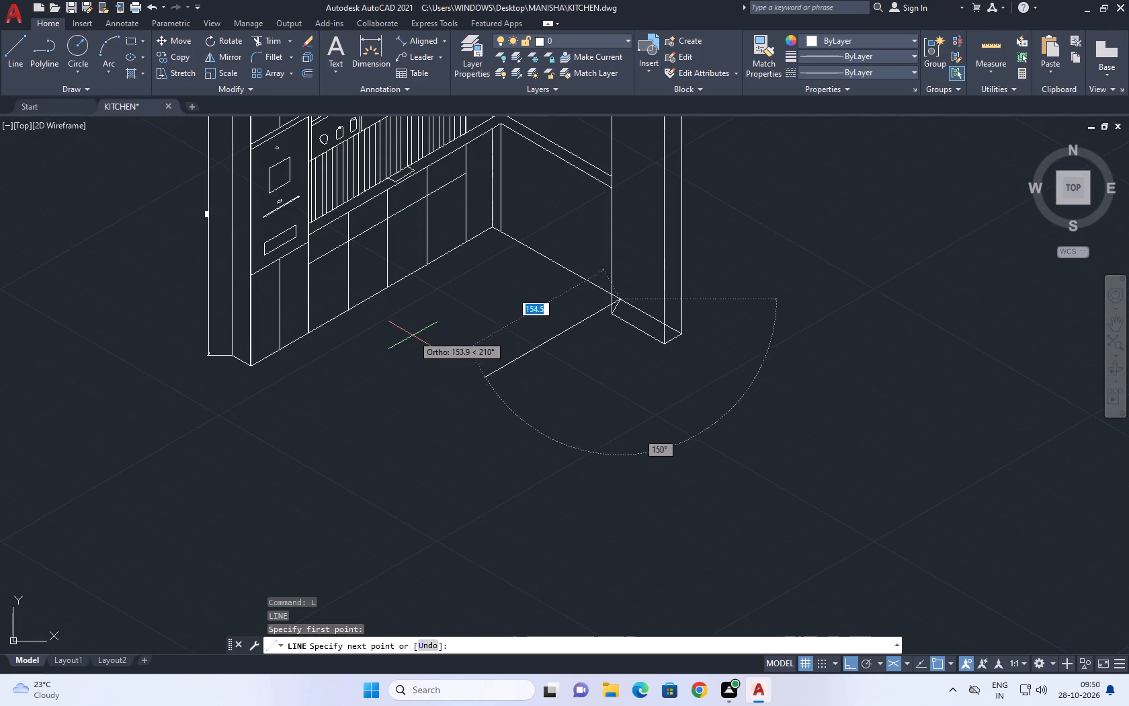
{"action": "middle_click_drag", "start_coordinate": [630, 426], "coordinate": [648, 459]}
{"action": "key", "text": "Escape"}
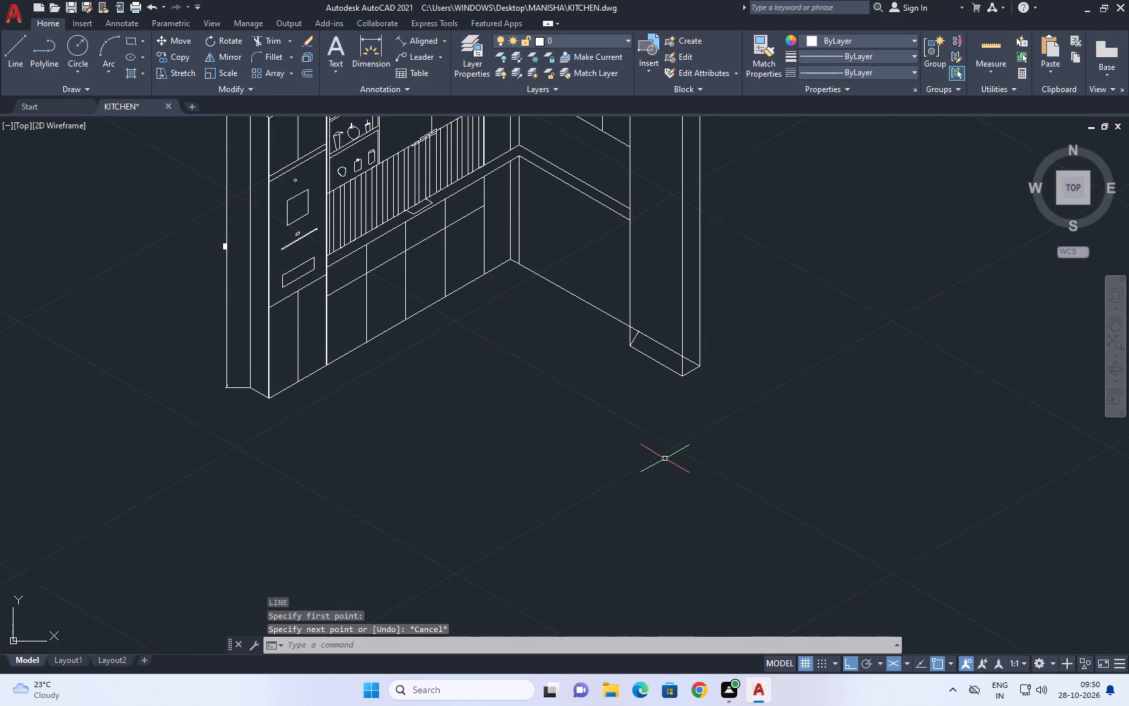
Draw a 95-unit line in the top isoplane, running parallel to the adjoining wall, on the open floor in front of the base cabinets.
{"action": "type", "text": "L"}
{"action": "key", "text": "space"}
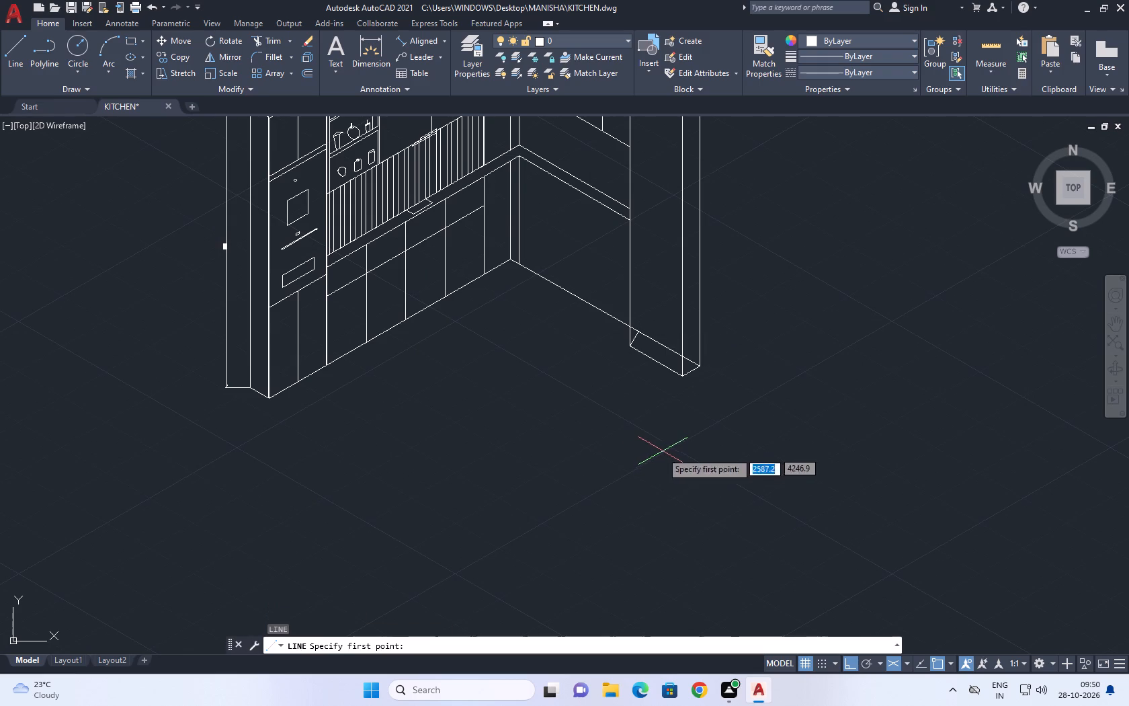
{"action": "middle_click_drag", "start_coordinate": [495, 479], "coordinate": [569, 447]}
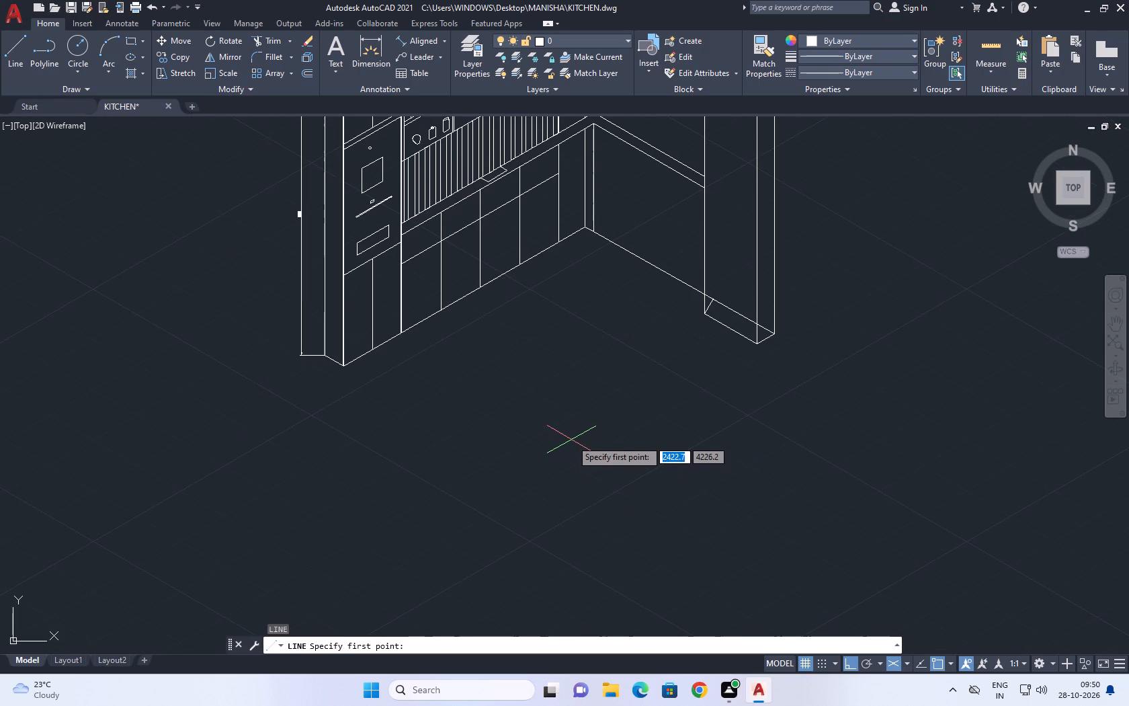
{"action": "left_click", "coordinate": [466, 387]}
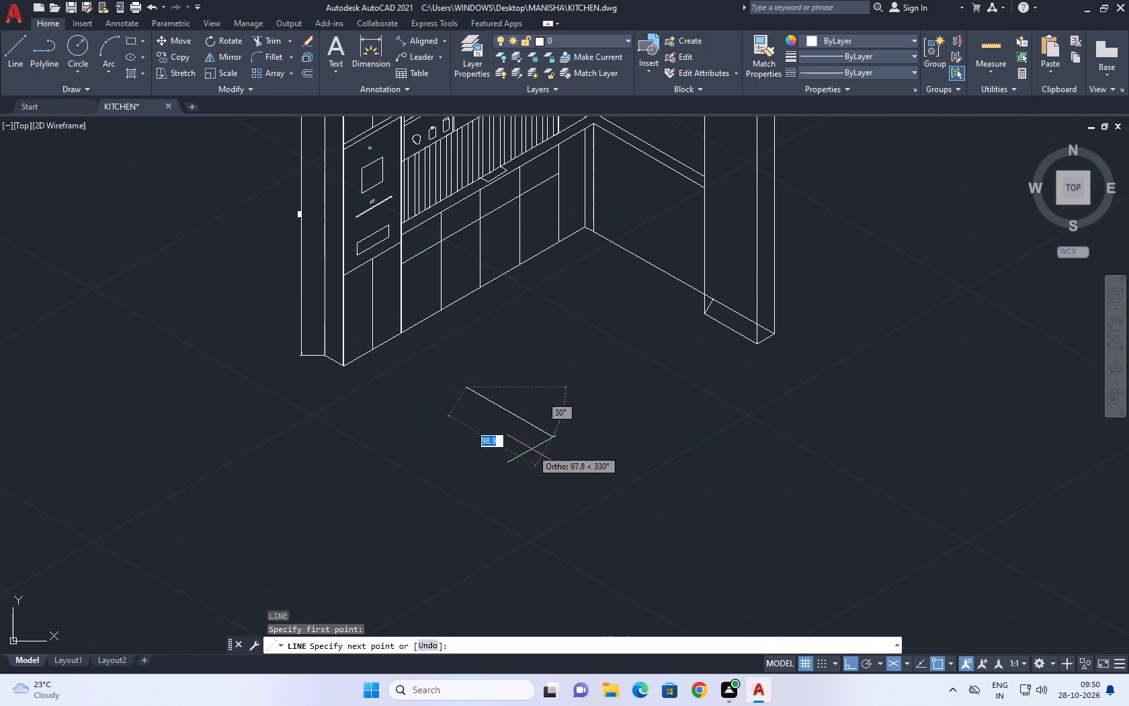
{"action": "type", "text": "95"}
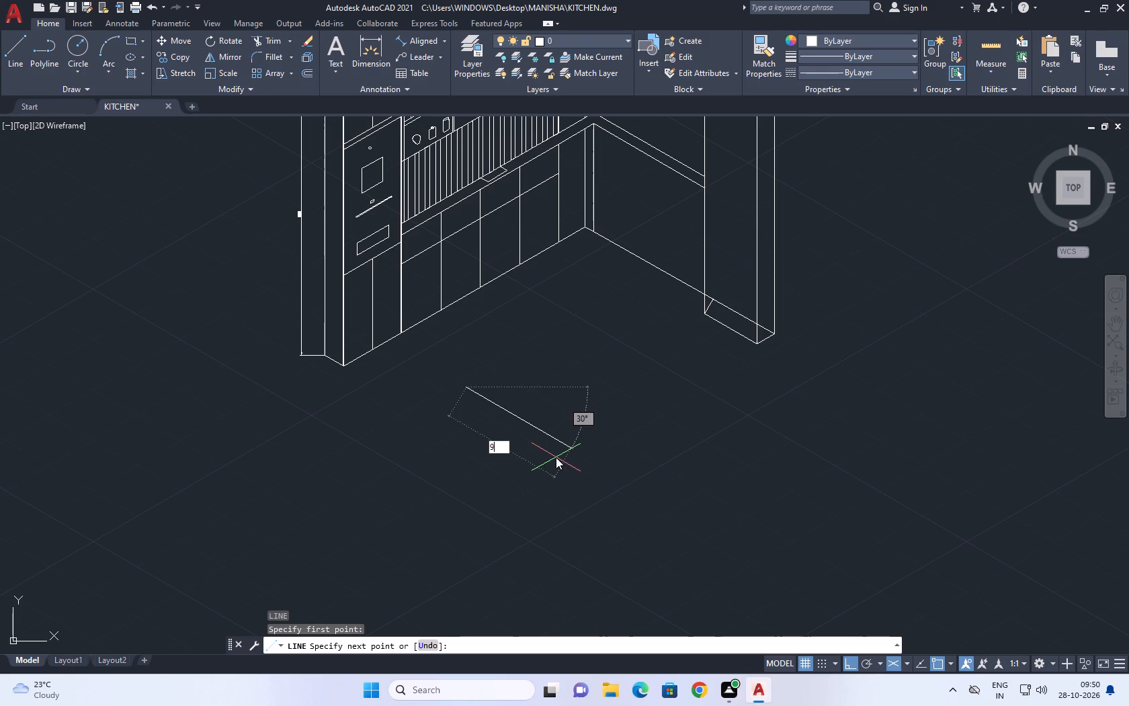
{"action": "key", "text": "Return"}
{"action": "middle_click_drag", "start_coordinate": [678, 382], "coordinate": [606, 408]}
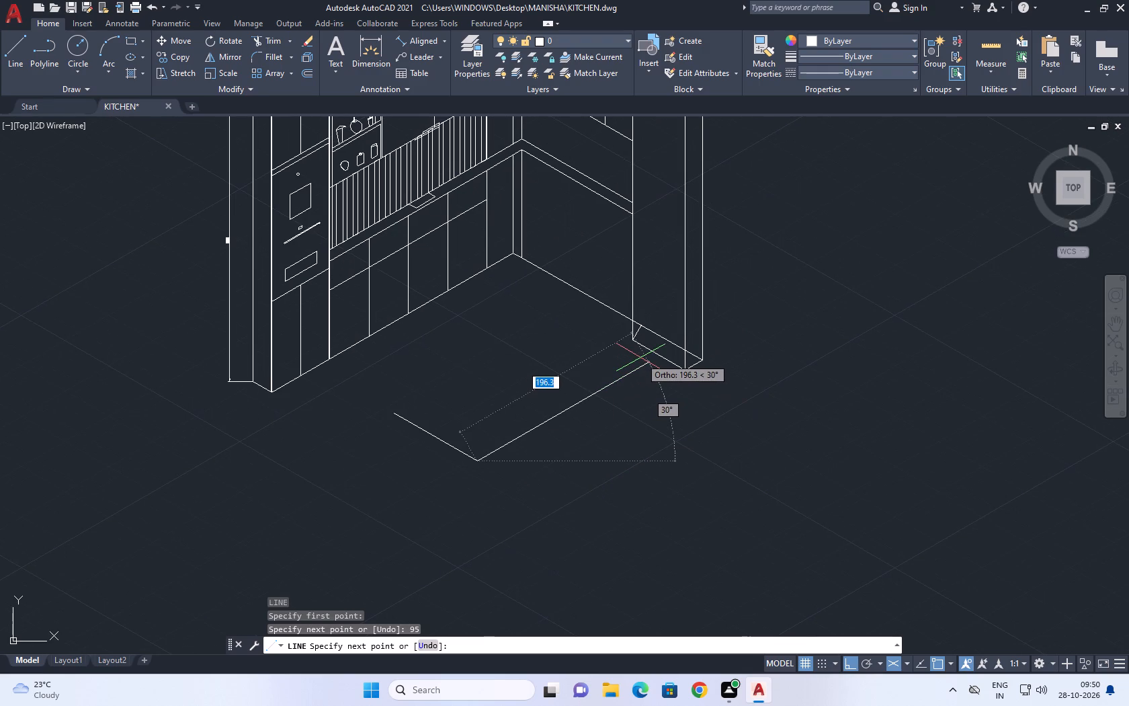
Complete the floor outline with a 150-unit side, a parallel 95-unit side and a closing line back to the start point.
{"action": "type", "text": "150"}
{"action": "key", "text": "Return"}
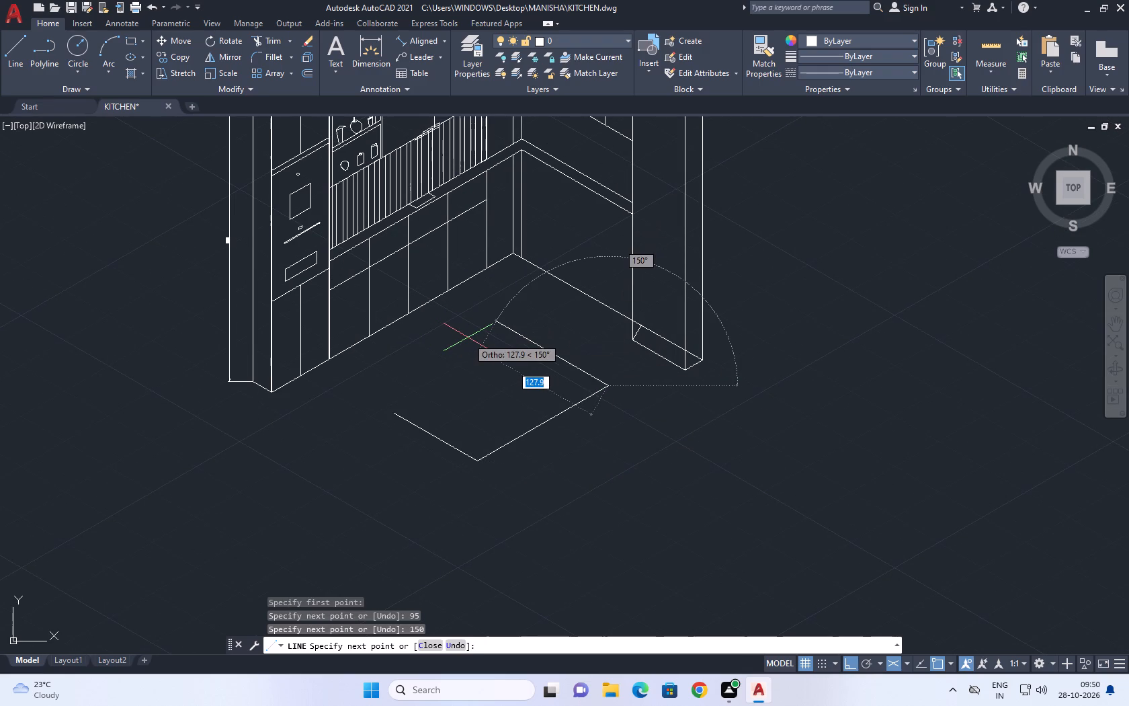
{"action": "type", "text": "95"}
{"action": "key", "text": "Return"}
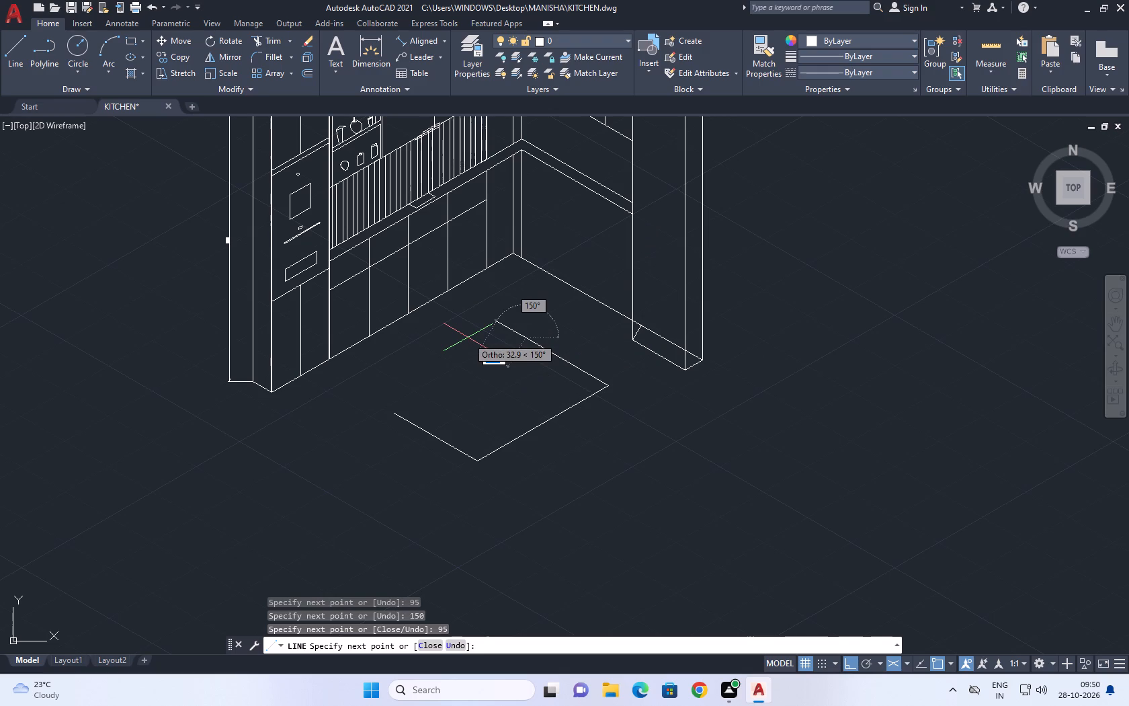
{"action": "scroll", "coordinate": [413, 407], "scroll_direction": "up", "scroll_amount": 2}
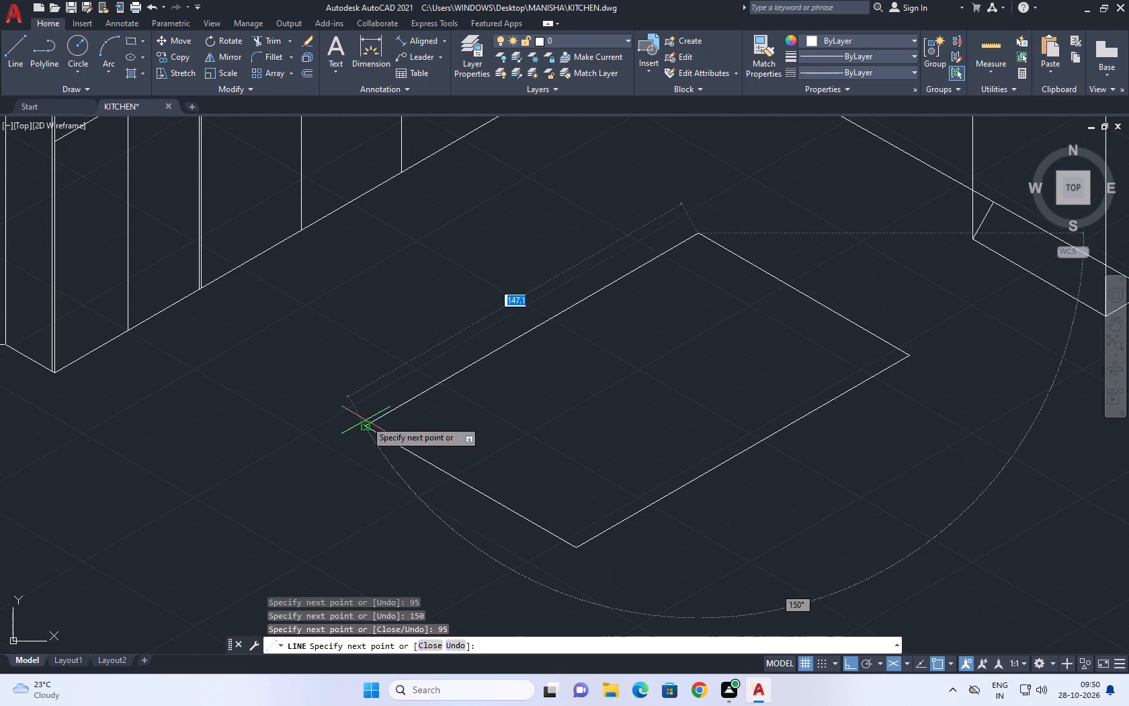
{"action": "left_click", "coordinate": [368, 426]}
{"action": "right_click", "coordinate": [369, 331]}
{"action": "left_click", "coordinate": [424, 359]}
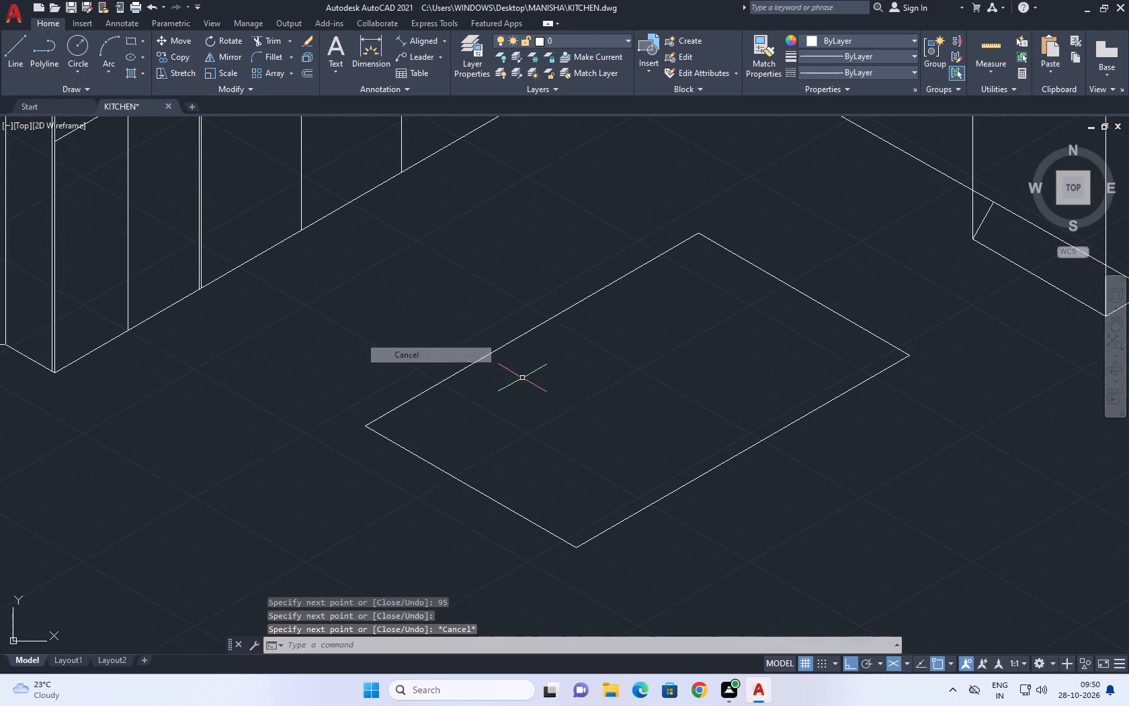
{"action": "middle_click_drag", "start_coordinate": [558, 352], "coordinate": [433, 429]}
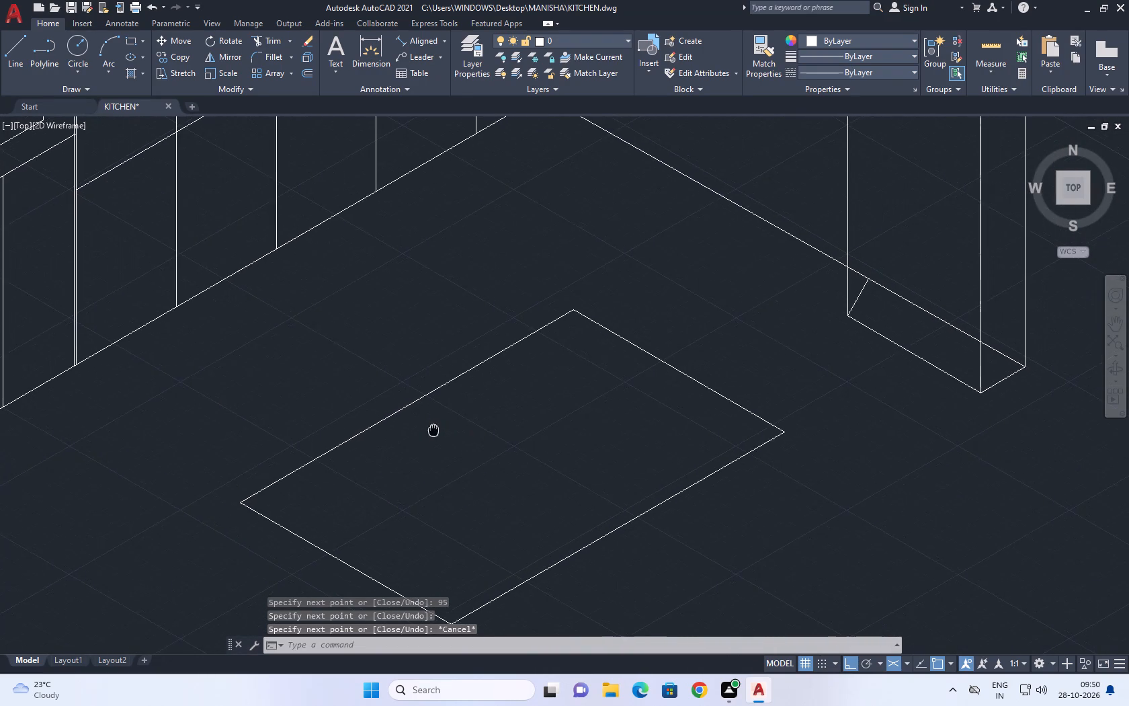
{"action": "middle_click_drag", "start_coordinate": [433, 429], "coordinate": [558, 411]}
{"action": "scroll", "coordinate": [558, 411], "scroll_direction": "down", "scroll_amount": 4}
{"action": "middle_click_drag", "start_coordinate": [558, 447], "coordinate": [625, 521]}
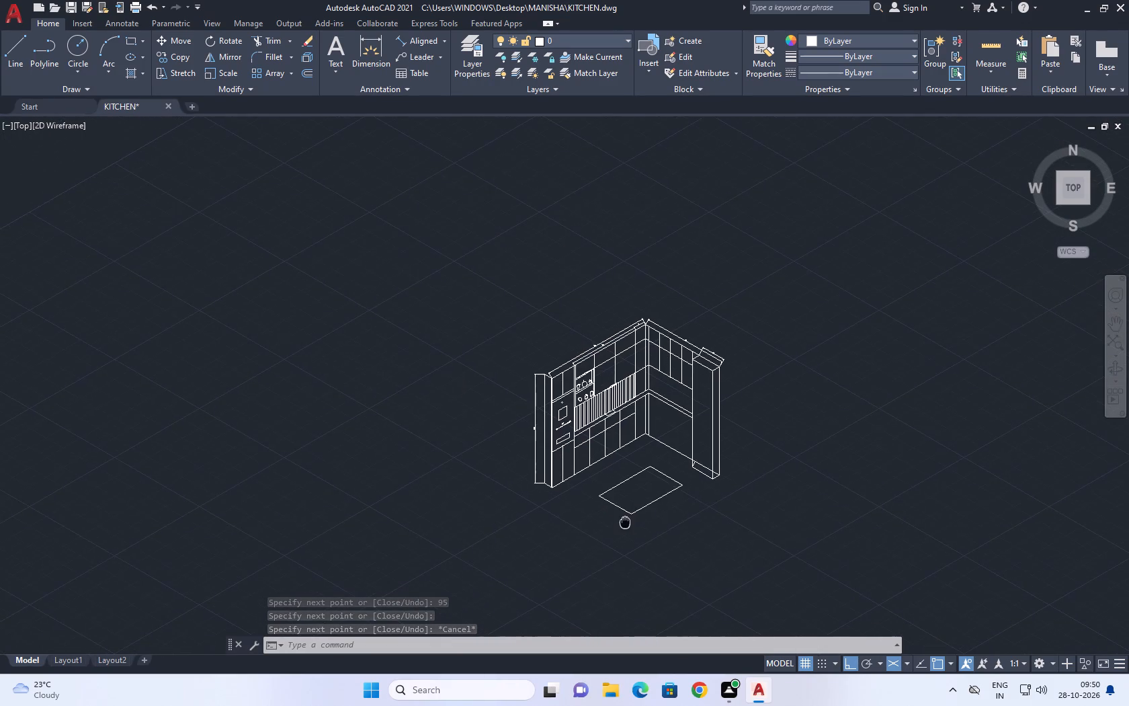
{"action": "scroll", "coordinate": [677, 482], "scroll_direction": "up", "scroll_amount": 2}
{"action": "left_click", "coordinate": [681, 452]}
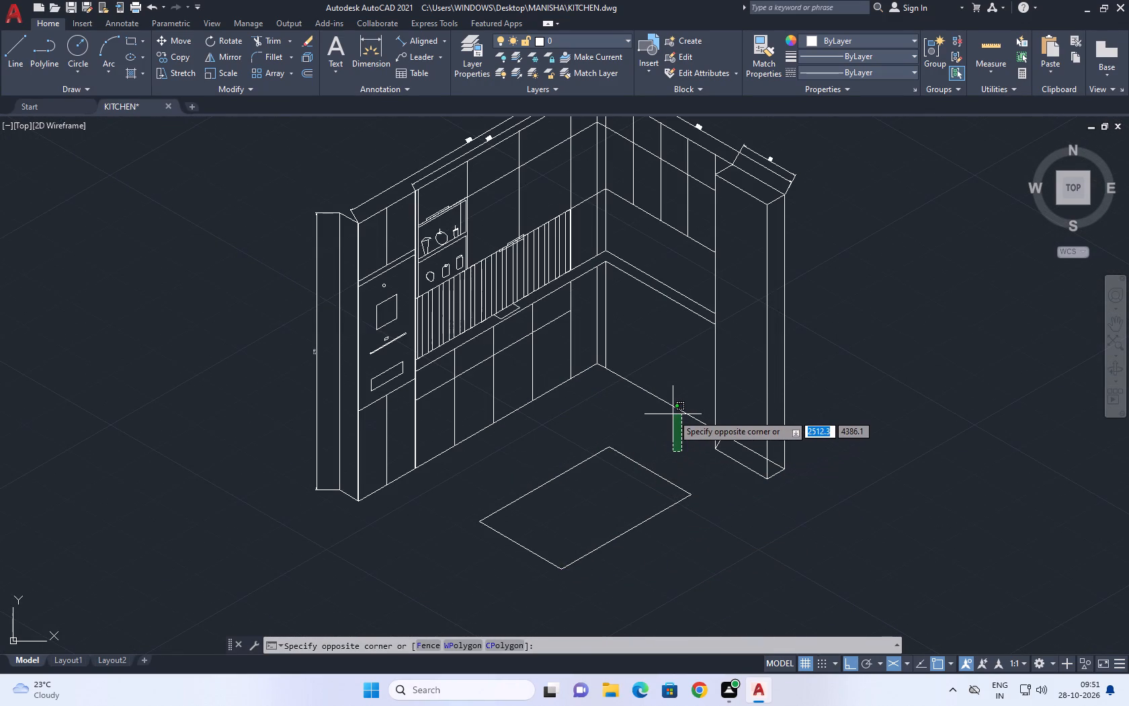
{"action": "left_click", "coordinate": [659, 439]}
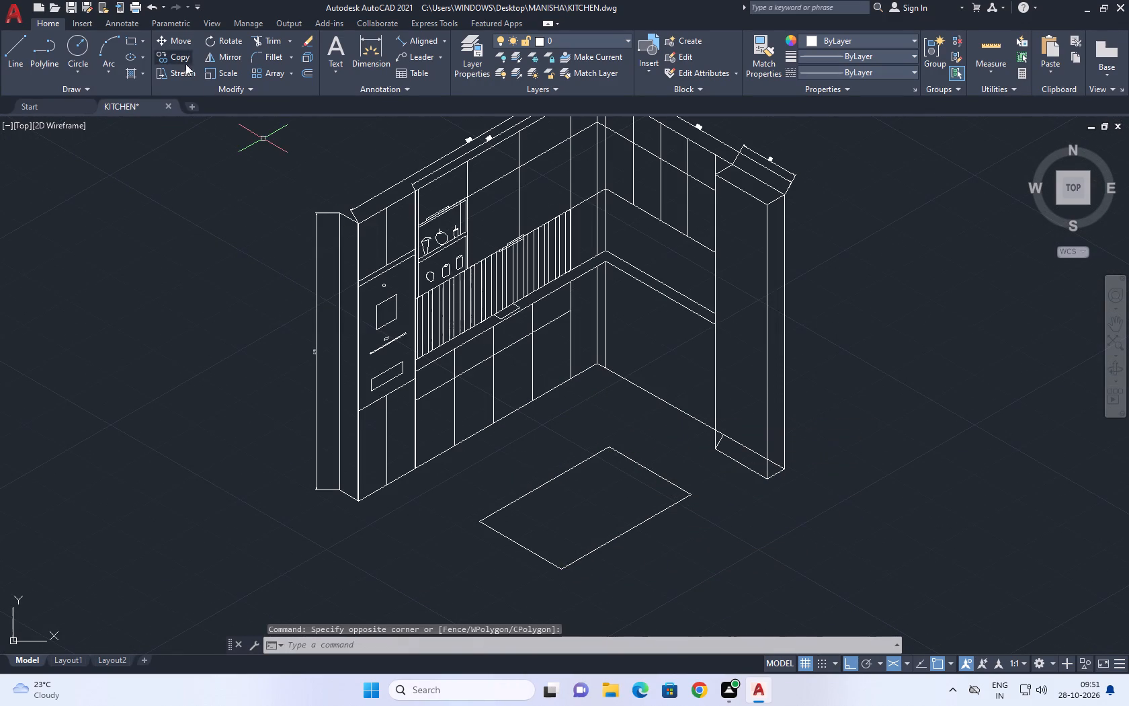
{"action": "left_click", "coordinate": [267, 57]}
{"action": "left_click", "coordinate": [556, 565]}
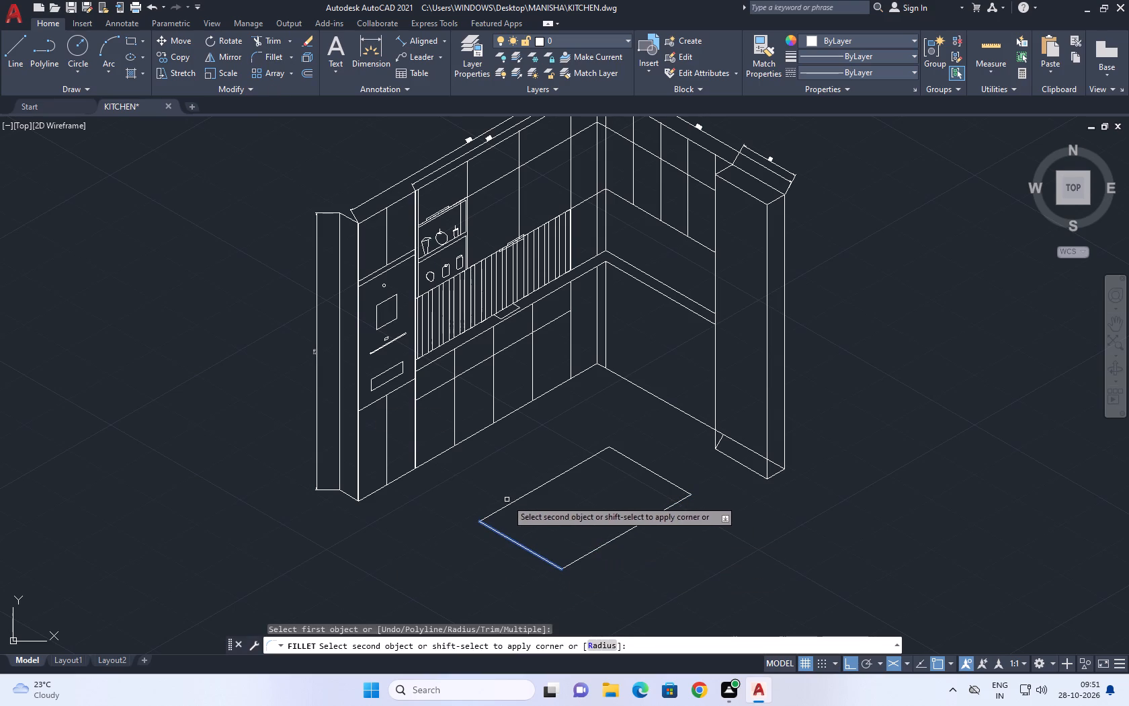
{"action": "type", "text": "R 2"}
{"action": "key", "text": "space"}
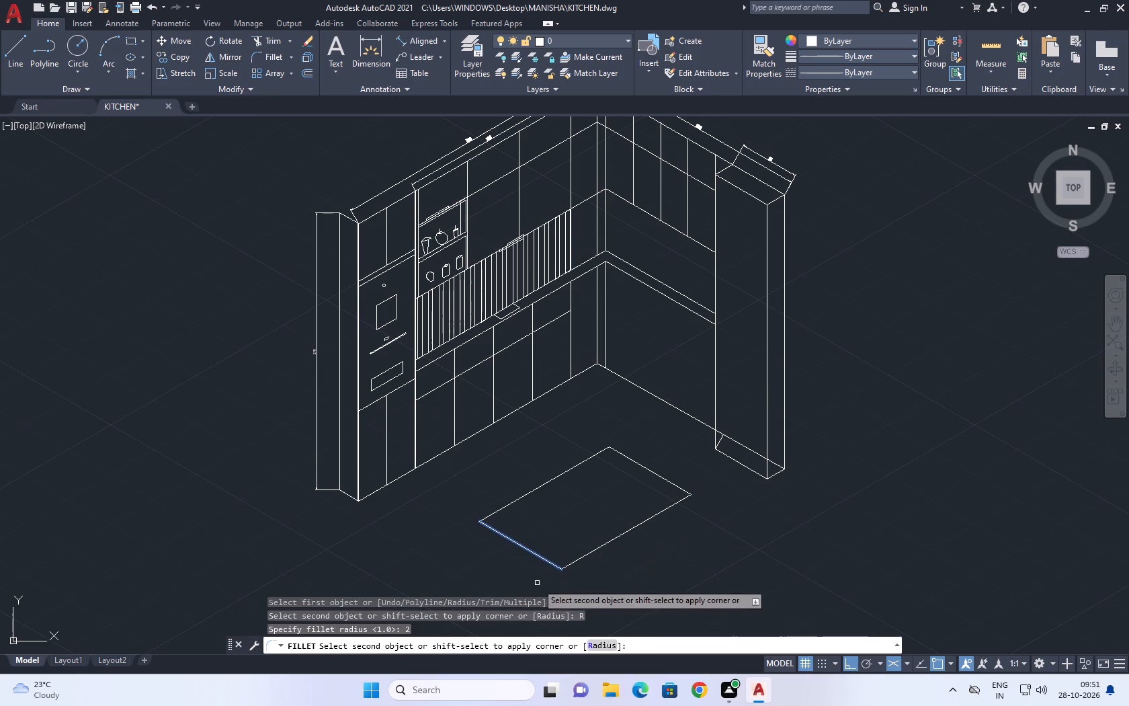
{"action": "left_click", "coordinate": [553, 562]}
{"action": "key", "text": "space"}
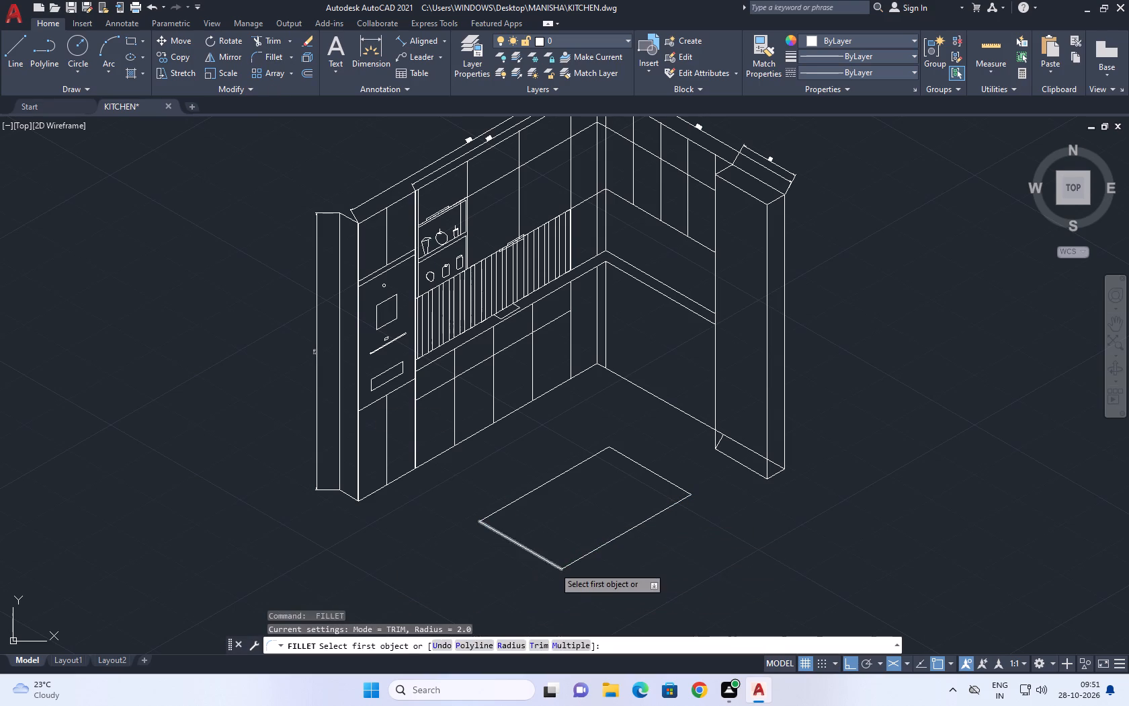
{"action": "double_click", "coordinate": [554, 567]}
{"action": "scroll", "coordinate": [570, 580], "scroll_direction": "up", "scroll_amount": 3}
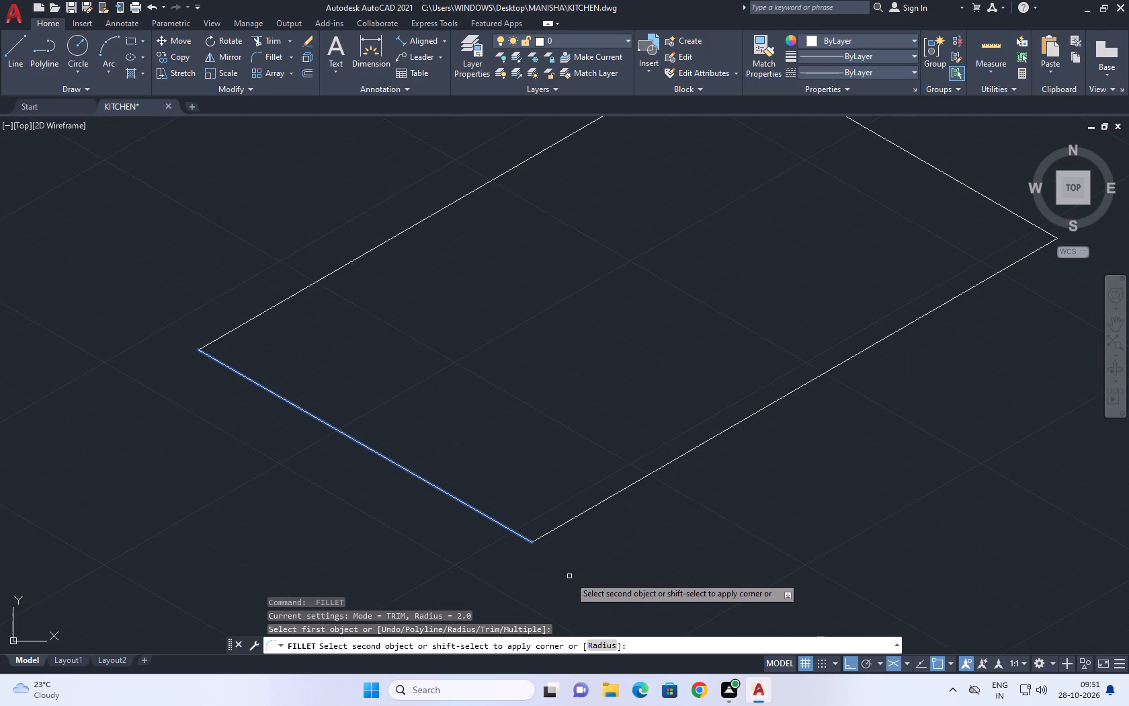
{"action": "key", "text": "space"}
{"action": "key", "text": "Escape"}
Fillet the floor outline's front corner and the corner nearest the adjoining wall's tall unit with radius 5.
{"action": "type", "text": "F R"}
{"action": "key", "text": "space"}
{"action": "key", "text": "3"}
{"action": "key", "text": "space"}
{"action": "left_click", "coordinate": [568, 522]}
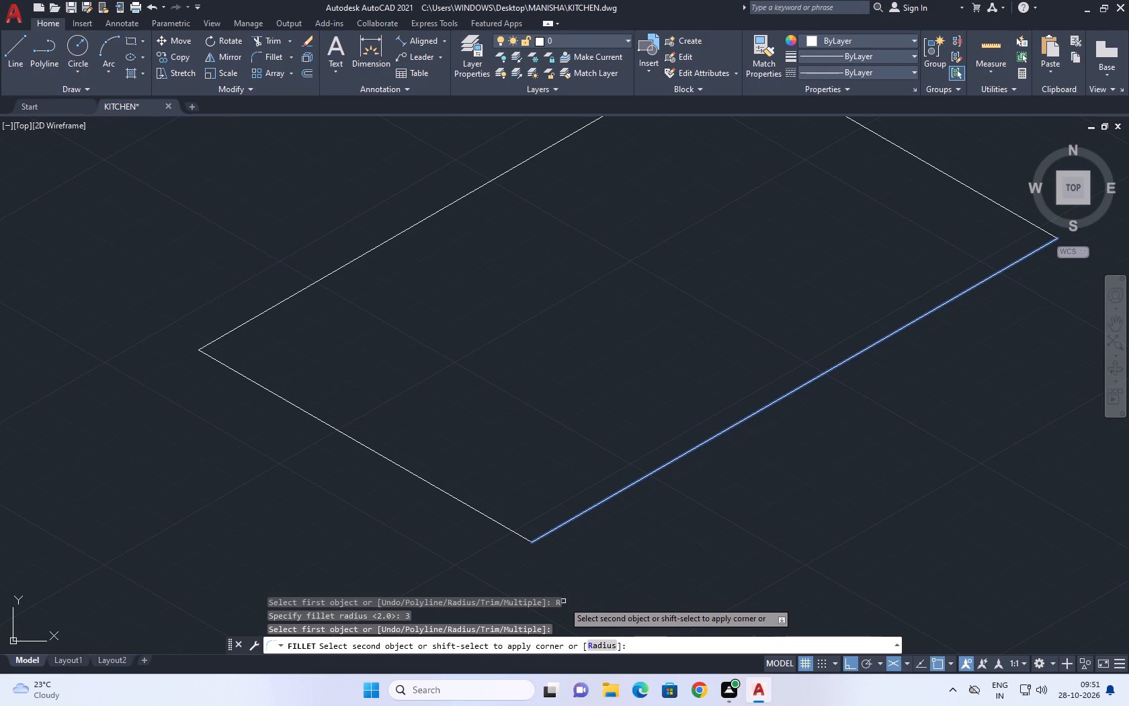
{"action": "key", "text": "r"}
{"action": "key", "text": "space"}
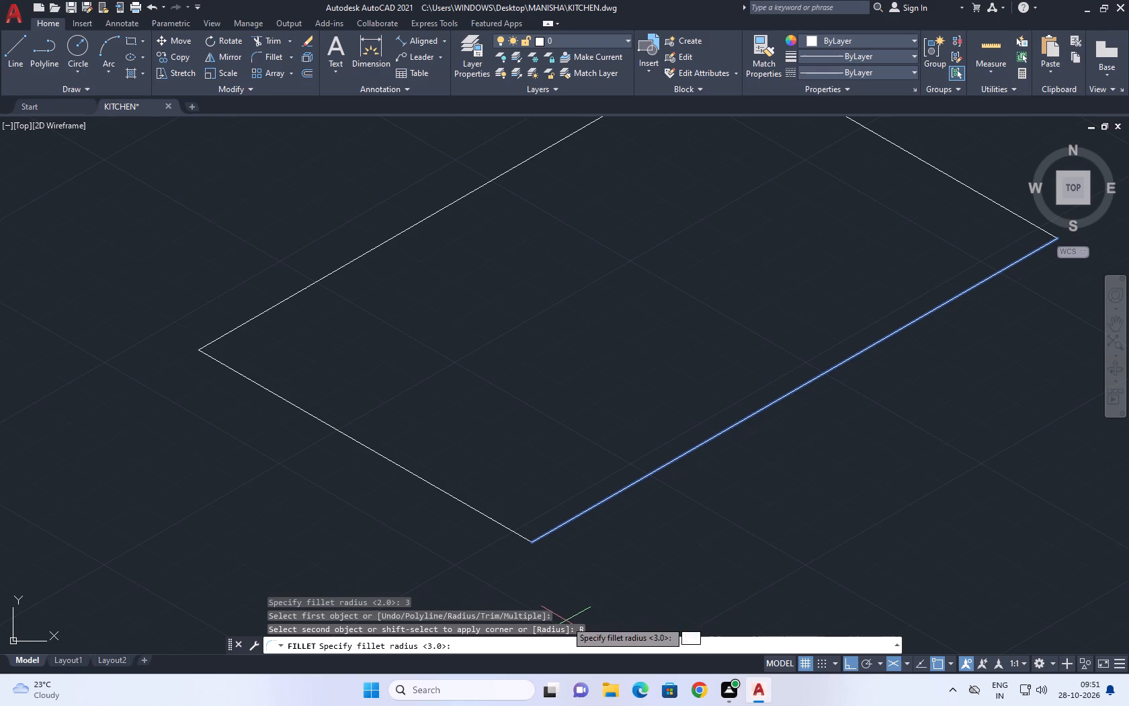
{"action": "type", "text": "5"}
{"action": "key", "text": "space"}
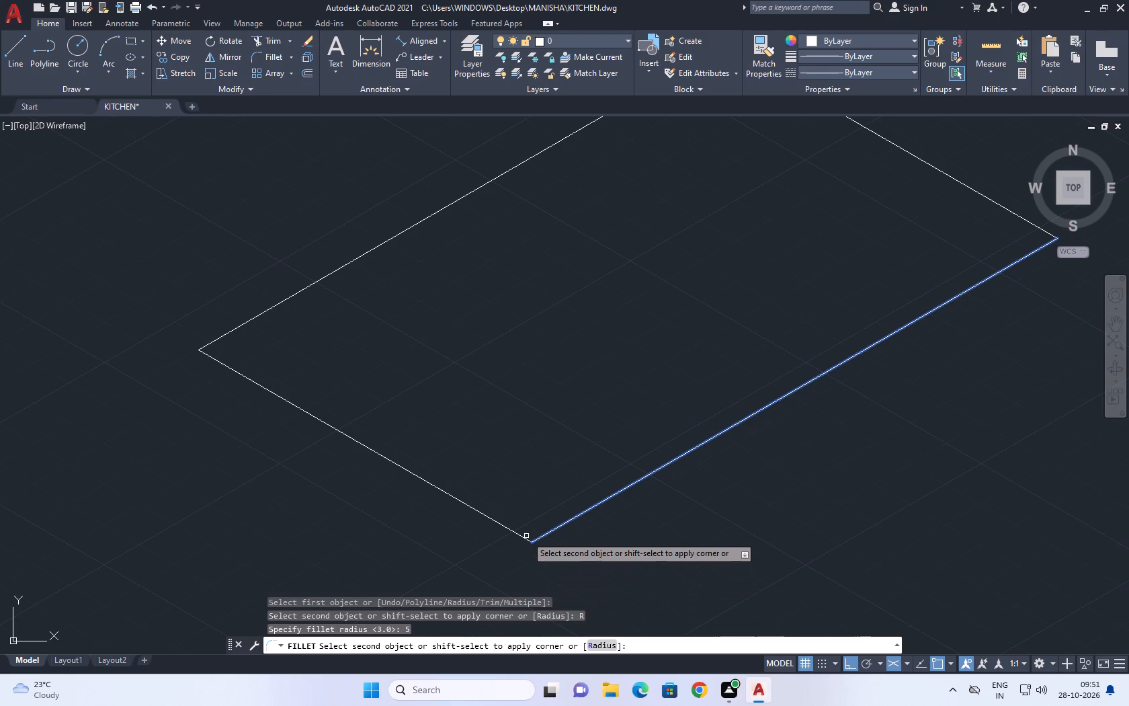
{"action": "left_click", "coordinate": [516, 534]}
{"action": "scroll", "coordinate": [635, 525], "scroll_direction": "down", "scroll_amount": 2}
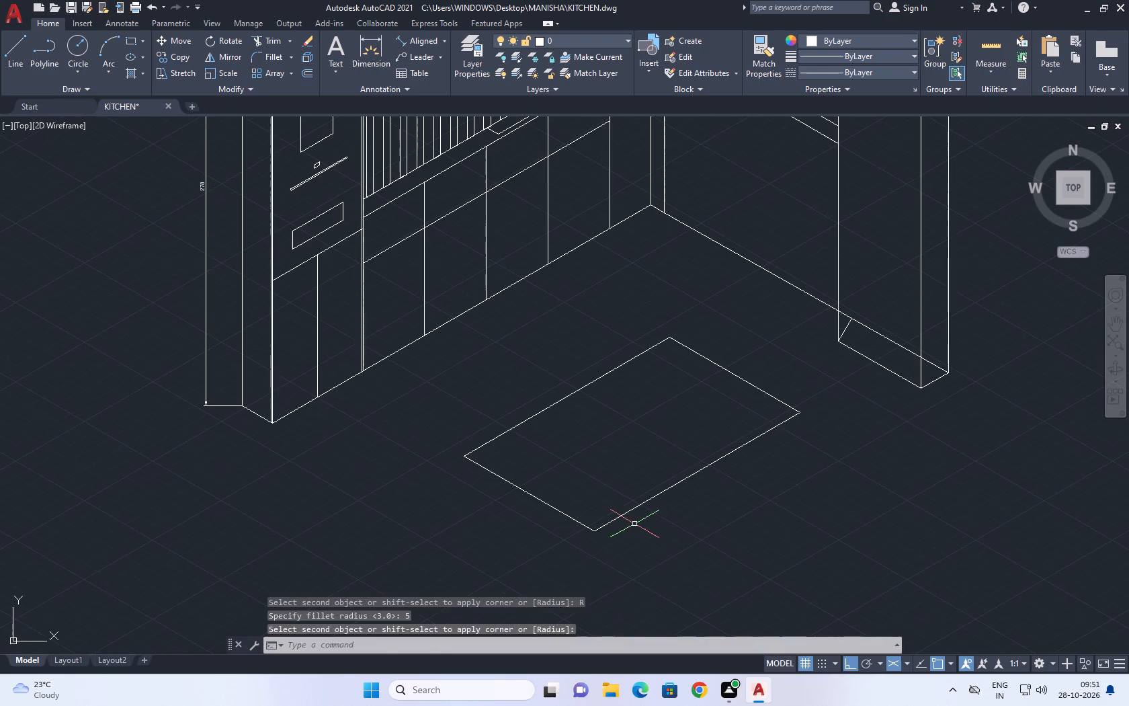
{"action": "key", "text": "space"}
{"action": "left_click", "coordinate": [794, 409]}
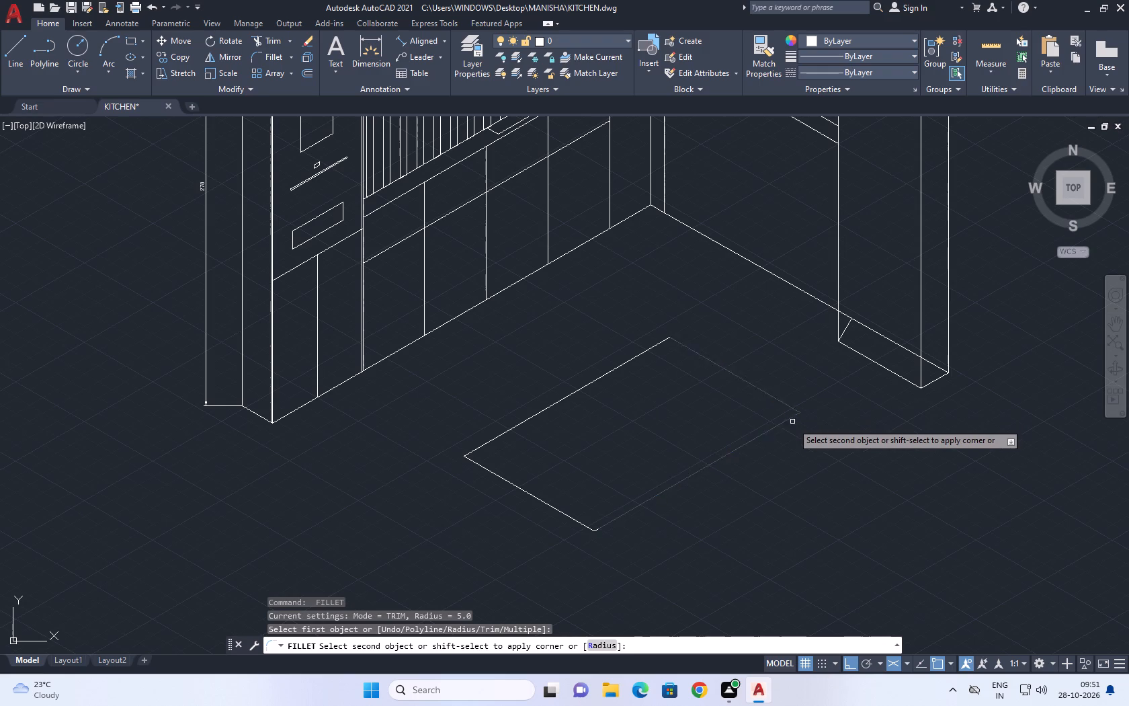
{"action": "left_click", "coordinate": [785, 422]}
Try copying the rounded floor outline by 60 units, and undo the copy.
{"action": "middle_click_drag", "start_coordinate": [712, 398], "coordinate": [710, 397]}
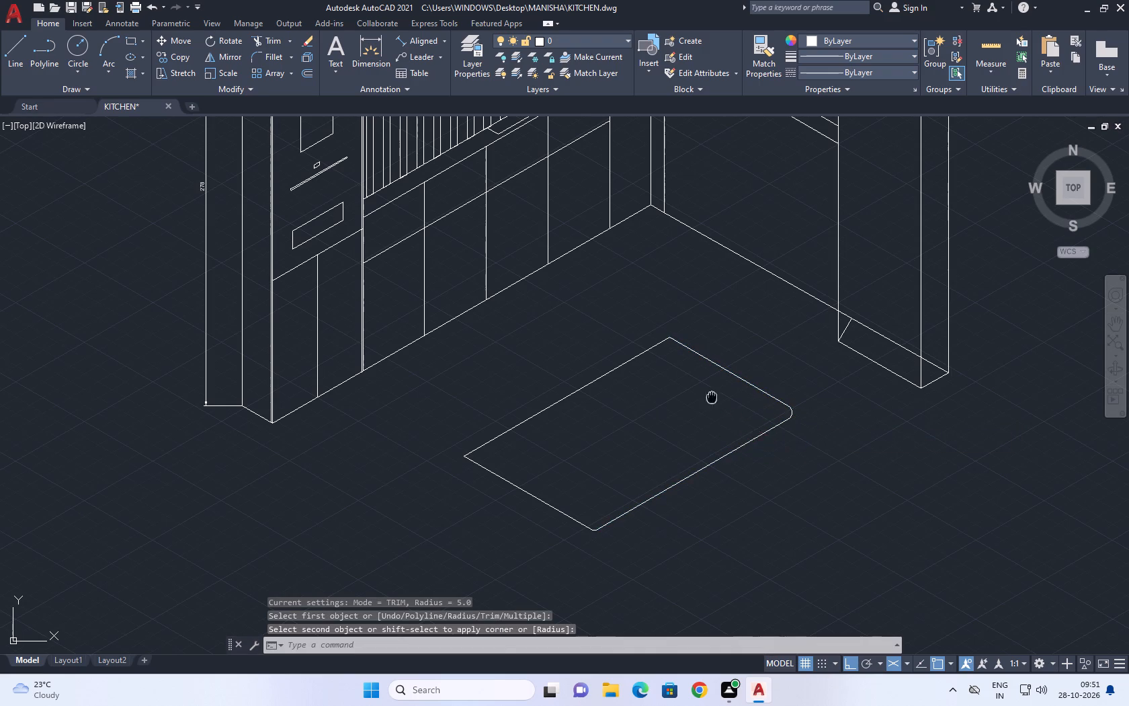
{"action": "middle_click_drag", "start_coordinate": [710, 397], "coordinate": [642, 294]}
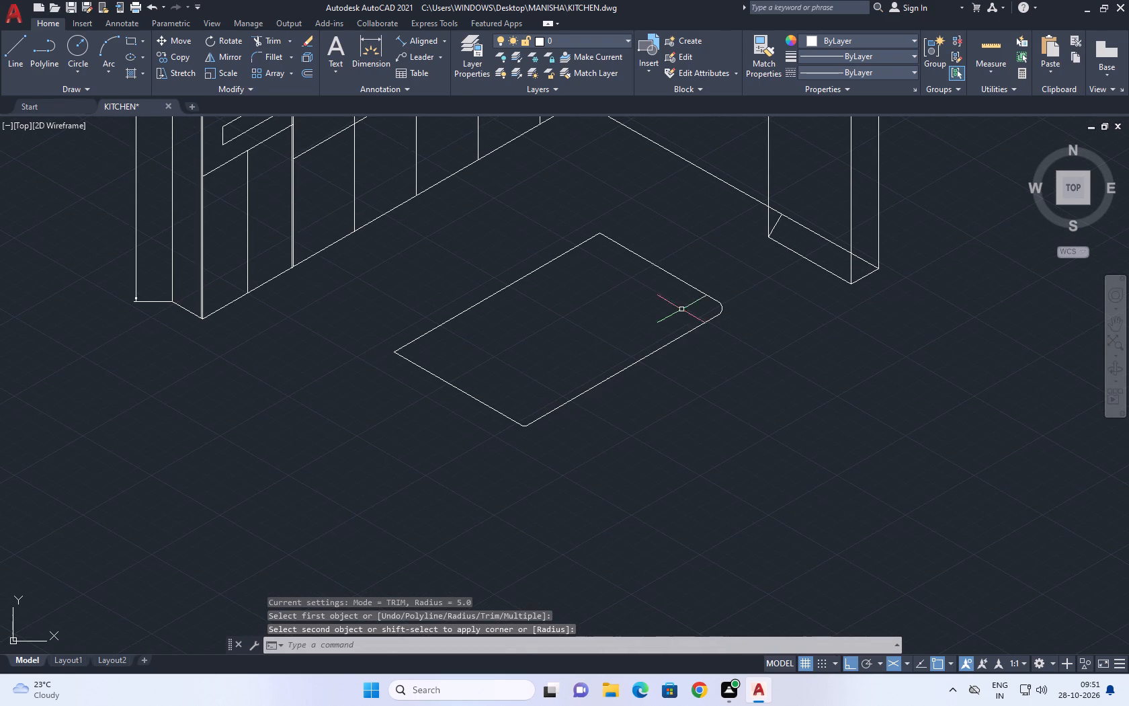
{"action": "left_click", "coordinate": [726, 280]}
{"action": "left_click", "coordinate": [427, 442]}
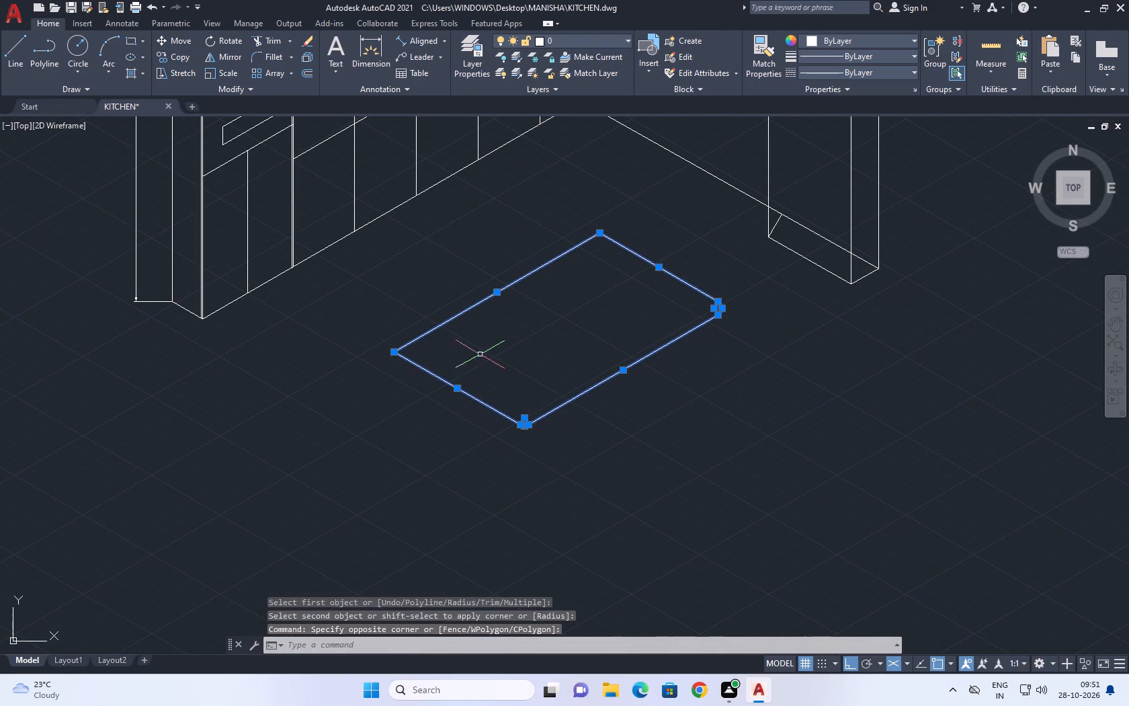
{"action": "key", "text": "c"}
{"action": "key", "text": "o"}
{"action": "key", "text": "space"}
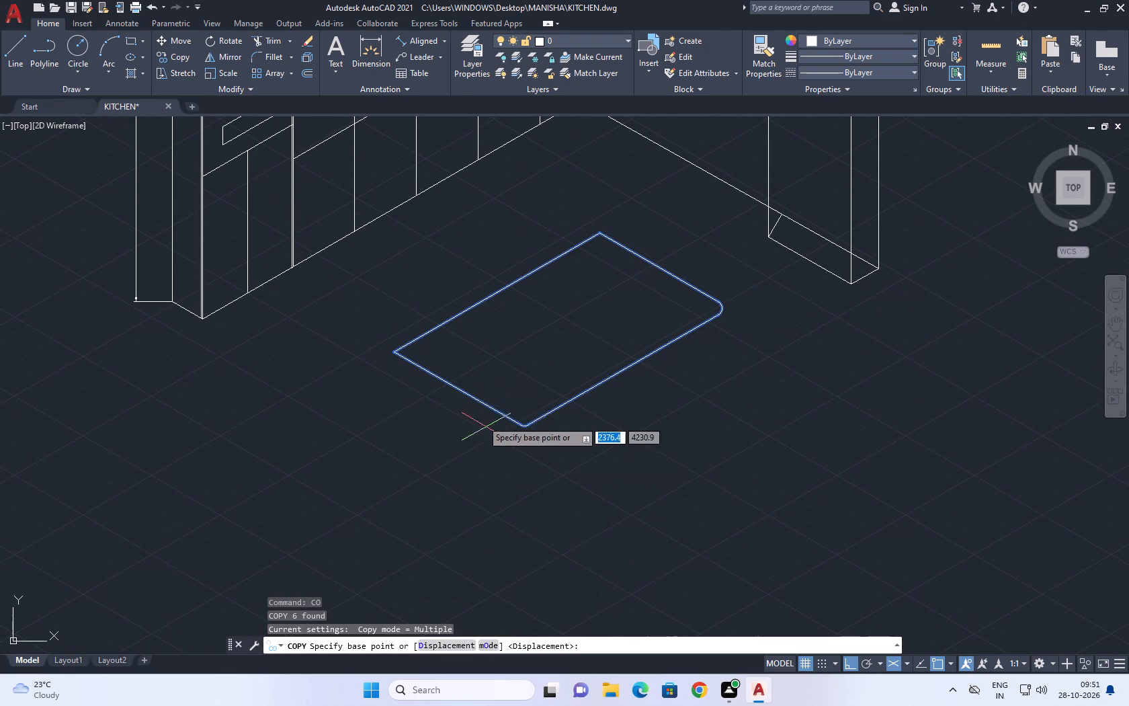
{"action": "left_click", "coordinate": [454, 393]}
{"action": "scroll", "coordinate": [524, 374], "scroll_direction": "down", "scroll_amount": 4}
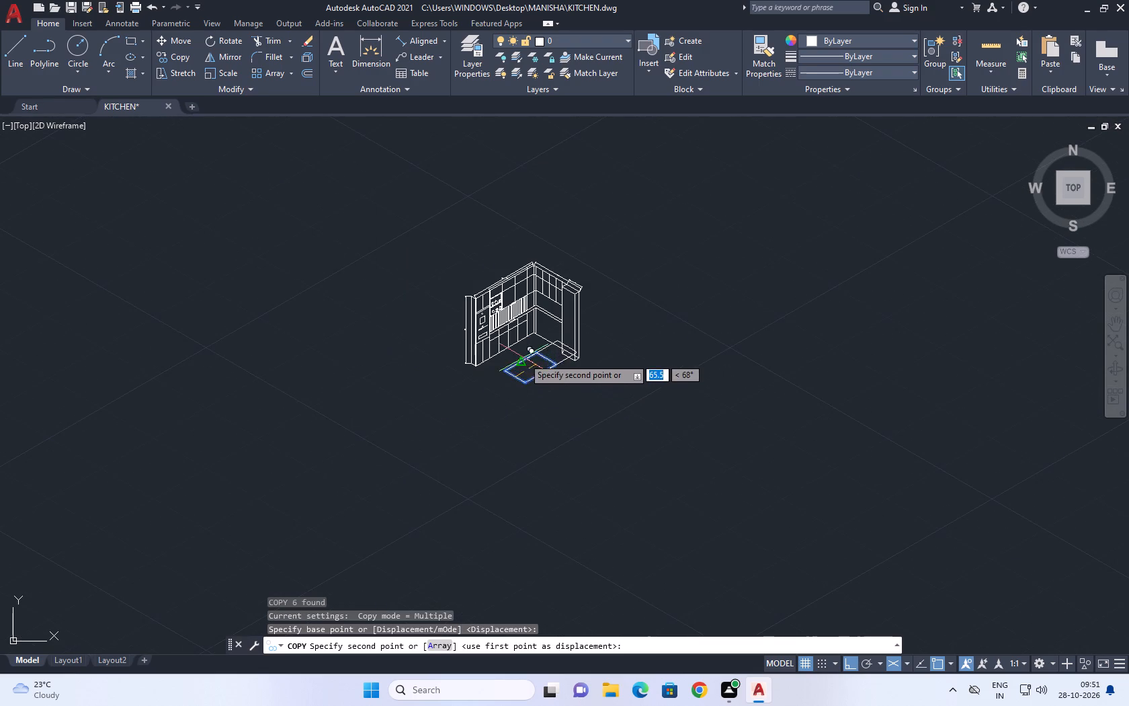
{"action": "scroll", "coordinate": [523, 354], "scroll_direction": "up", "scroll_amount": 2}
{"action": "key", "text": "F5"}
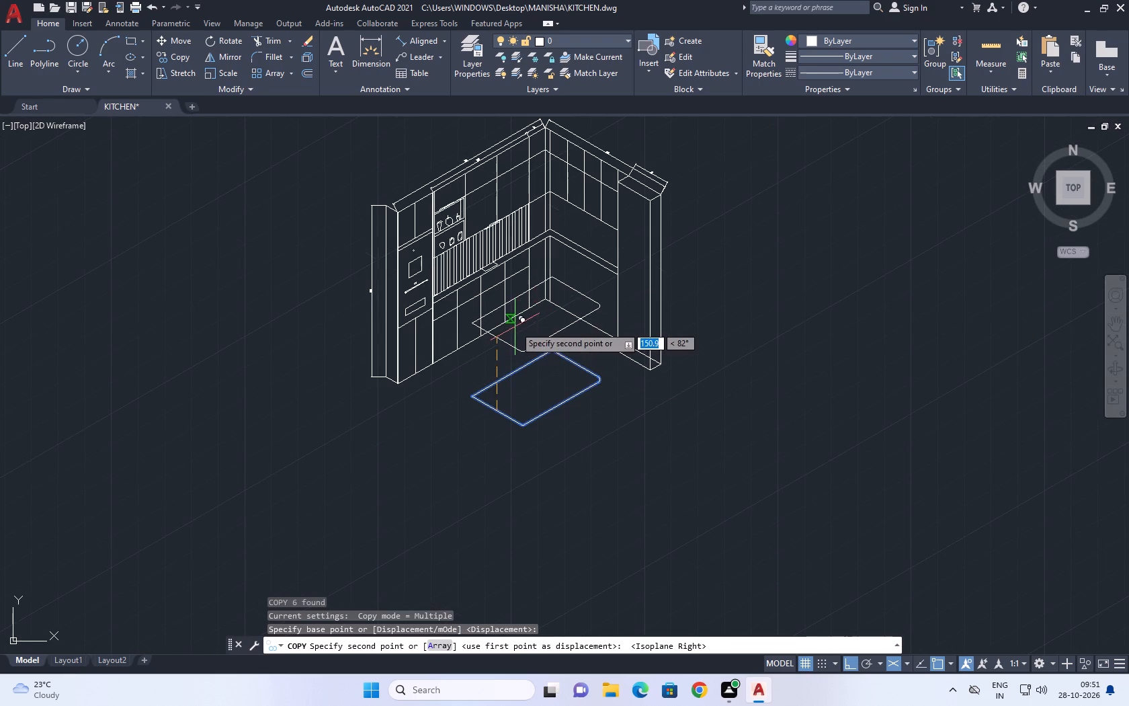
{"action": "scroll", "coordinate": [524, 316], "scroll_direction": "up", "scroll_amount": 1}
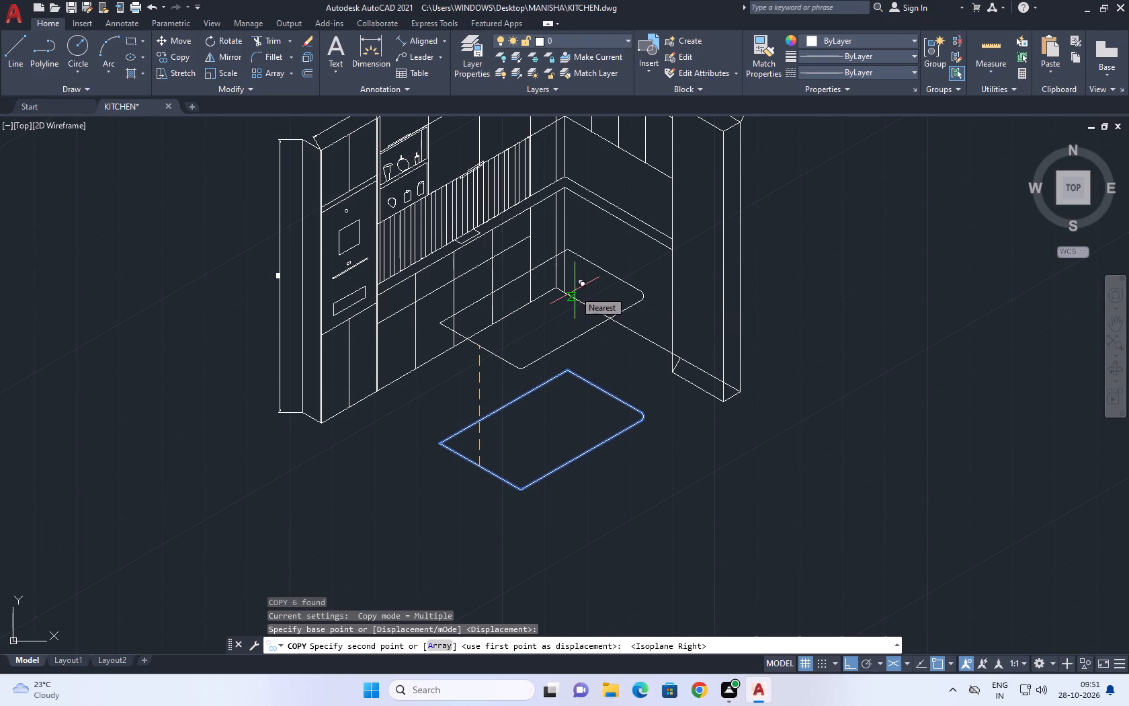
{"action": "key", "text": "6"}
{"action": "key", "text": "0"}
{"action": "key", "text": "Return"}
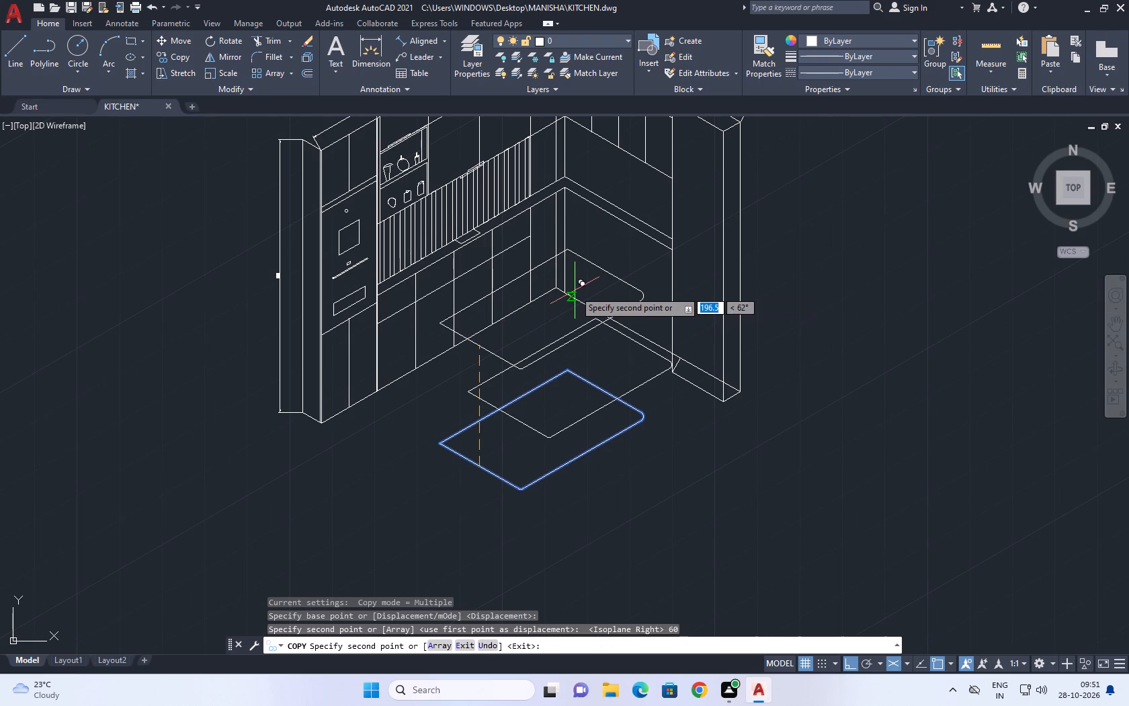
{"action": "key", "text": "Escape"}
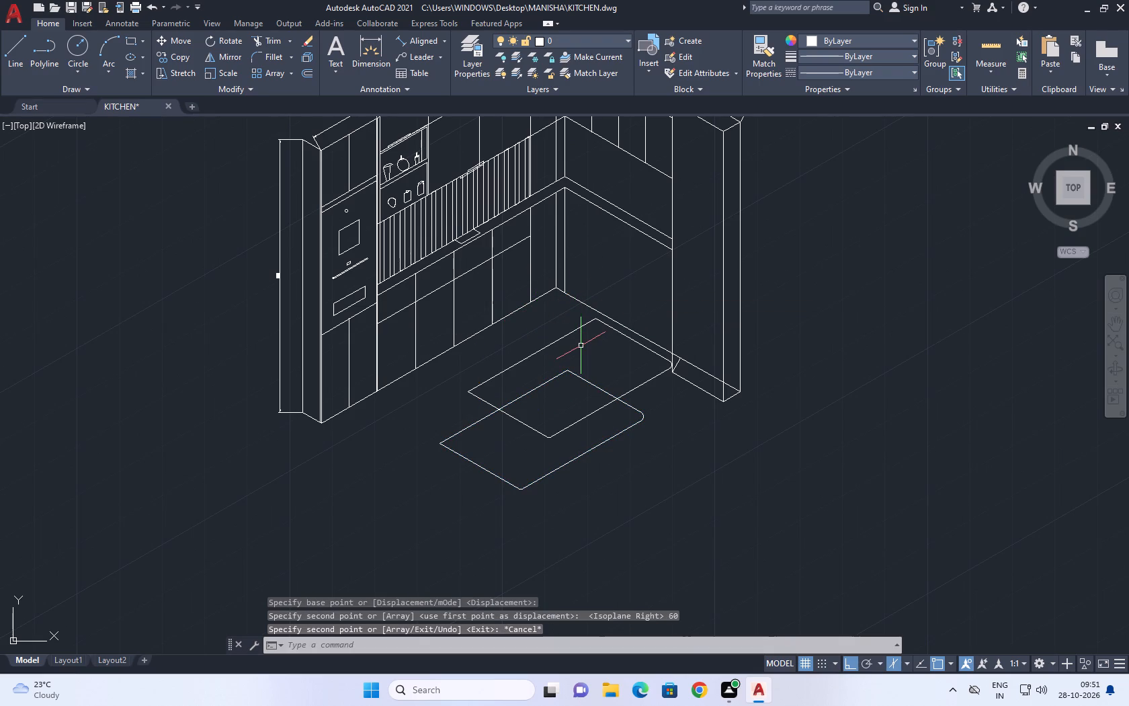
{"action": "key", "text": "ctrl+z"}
Copy the rounded floor outline straight up in the right isoplane so that the raised copy overlaps the base cabinets.
{"action": "left_click_drag", "start_coordinate": [740, 247], "coordinate": [734, 253]}
{"action": "left_click", "coordinate": [418, 465]}
{"action": "key", "text": "c"}
{"action": "key", "text": "o"}
{"action": "key", "text": "space"}
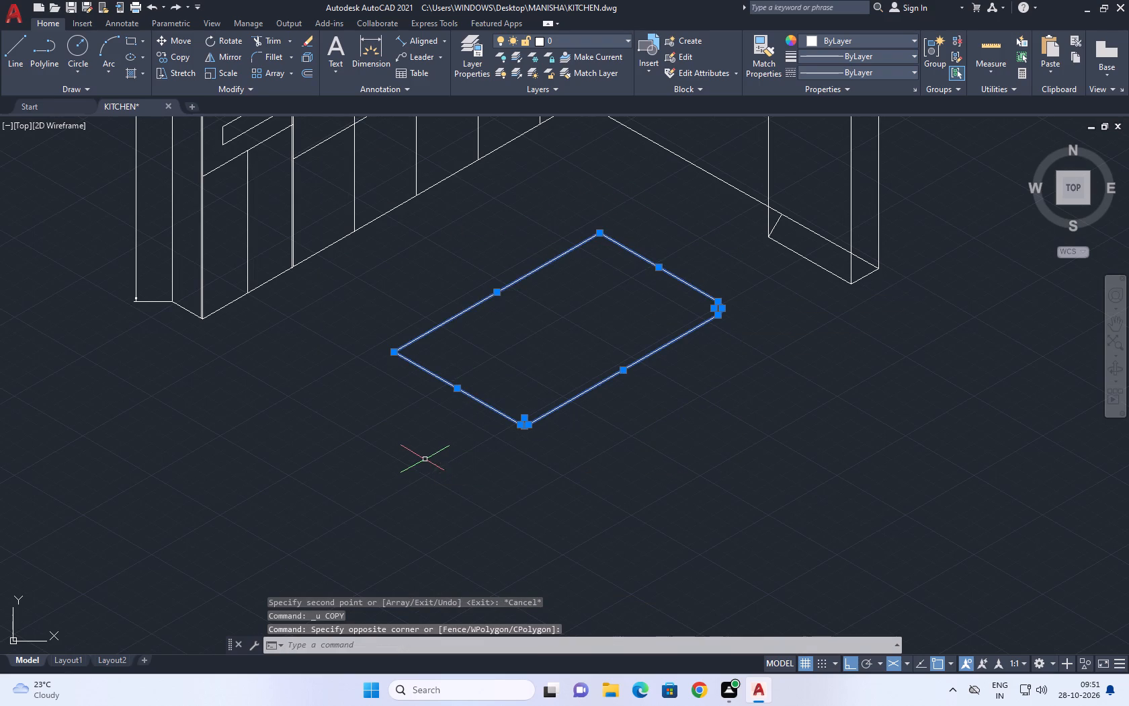
{"action": "left_click", "coordinate": [538, 429]}
{"action": "scroll", "coordinate": [540, 303], "scroll_direction": "down", "scroll_amount": 4}
{"action": "key", "text": "F5"}
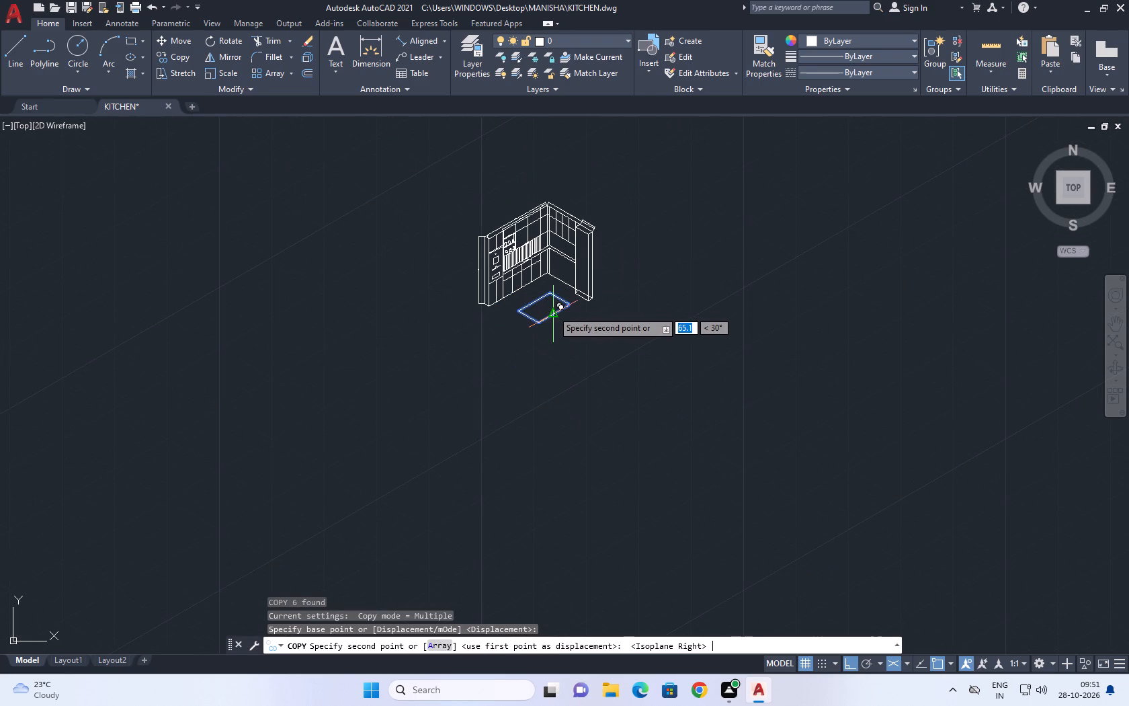
{"action": "scroll", "coordinate": [534, 280], "scroll_direction": "up", "scroll_amount": 4}
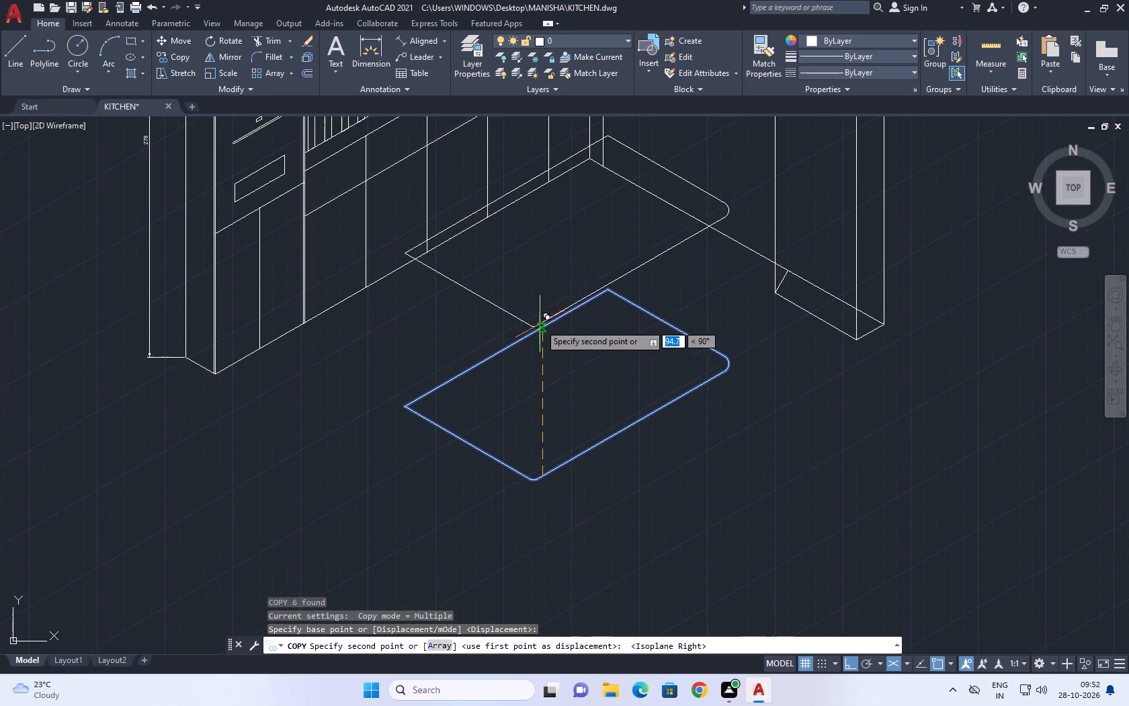
{"action": "middle_click_drag", "start_coordinate": [540, 296], "coordinate": [554, 362]}
{"action": "scroll", "coordinate": [554, 363], "scroll_direction": "down", "scroll_amount": 1}
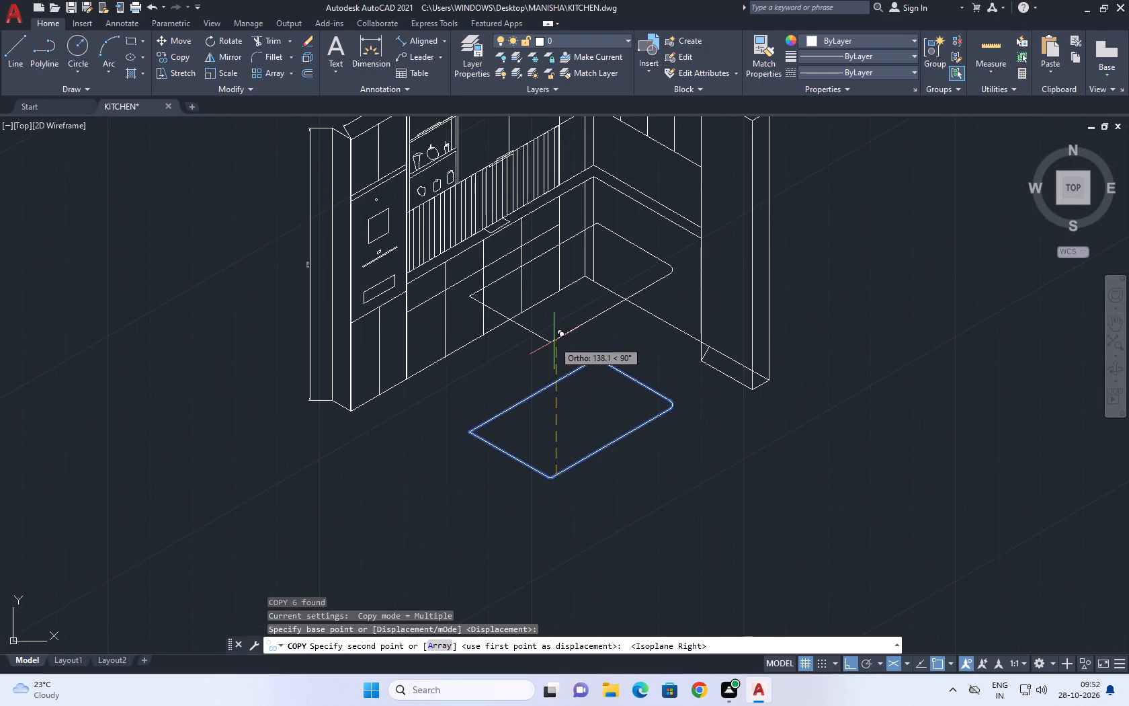
{"action": "left_click", "coordinate": [556, 332]}
{"action": "key", "text": "Escape"}
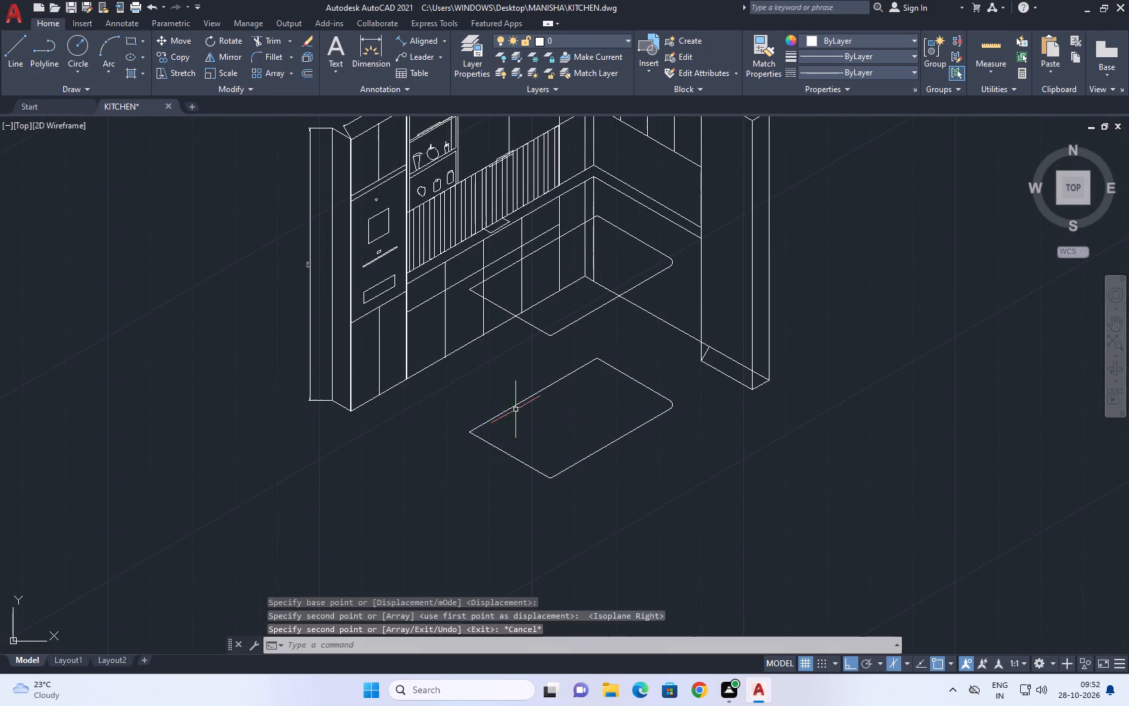
Fillet the raised outline's corner nearest the oven unit with radius 5.
{"action": "middle_click_drag", "start_coordinate": [496, 384], "coordinate": [499, 353]}
{"action": "middle_click_drag", "start_coordinate": [521, 288], "coordinate": [534, 336]}
{"action": "type", "text": "F"}
{"action": "key", "text": "space"}
{"action": "scroll", "coordinate": [498, 291], "scroll_direction": "up", "scroll_amount": 2}
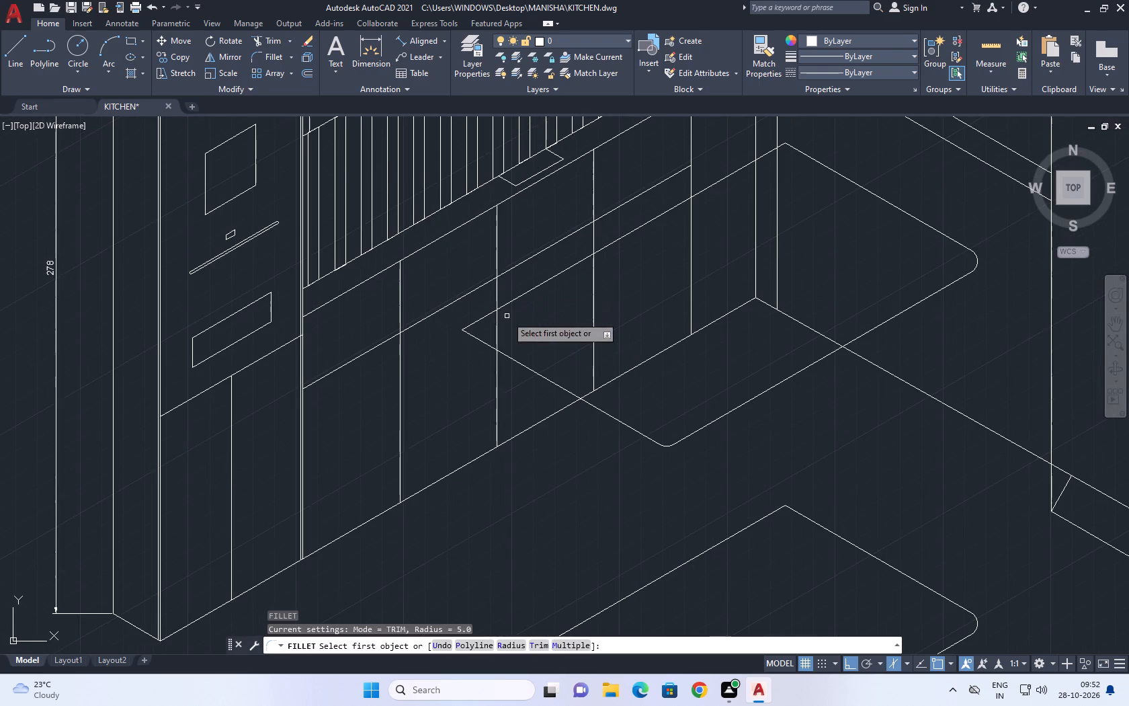
{"action": "left_click", "coordinate": [480, 317]}
{"action": "left_click", "coordinate": [474, 339]}
{"action": "middle_click_drag", "start_coordinate": [650, 307], "coordinate": [608, 375]}
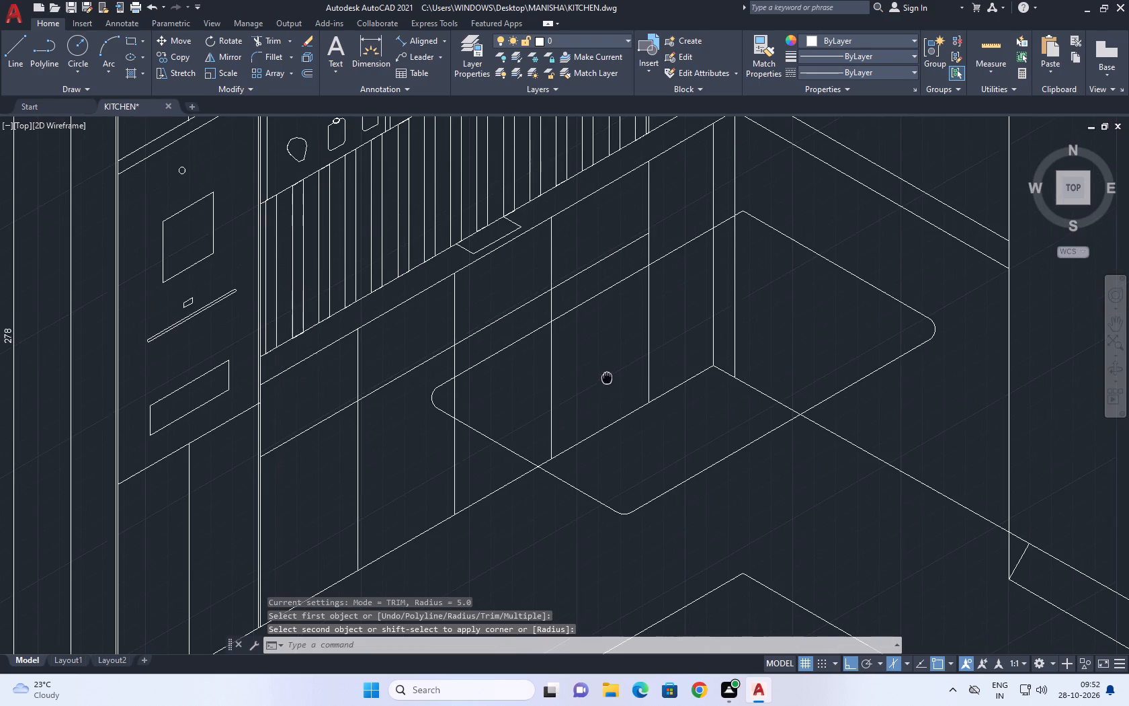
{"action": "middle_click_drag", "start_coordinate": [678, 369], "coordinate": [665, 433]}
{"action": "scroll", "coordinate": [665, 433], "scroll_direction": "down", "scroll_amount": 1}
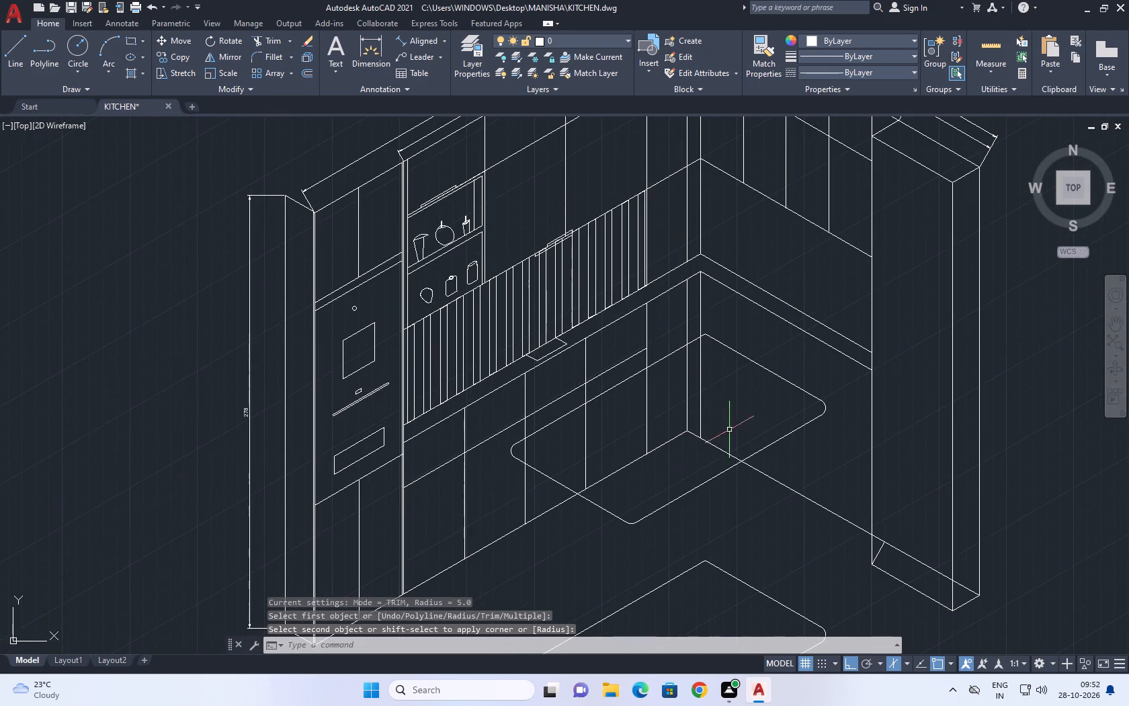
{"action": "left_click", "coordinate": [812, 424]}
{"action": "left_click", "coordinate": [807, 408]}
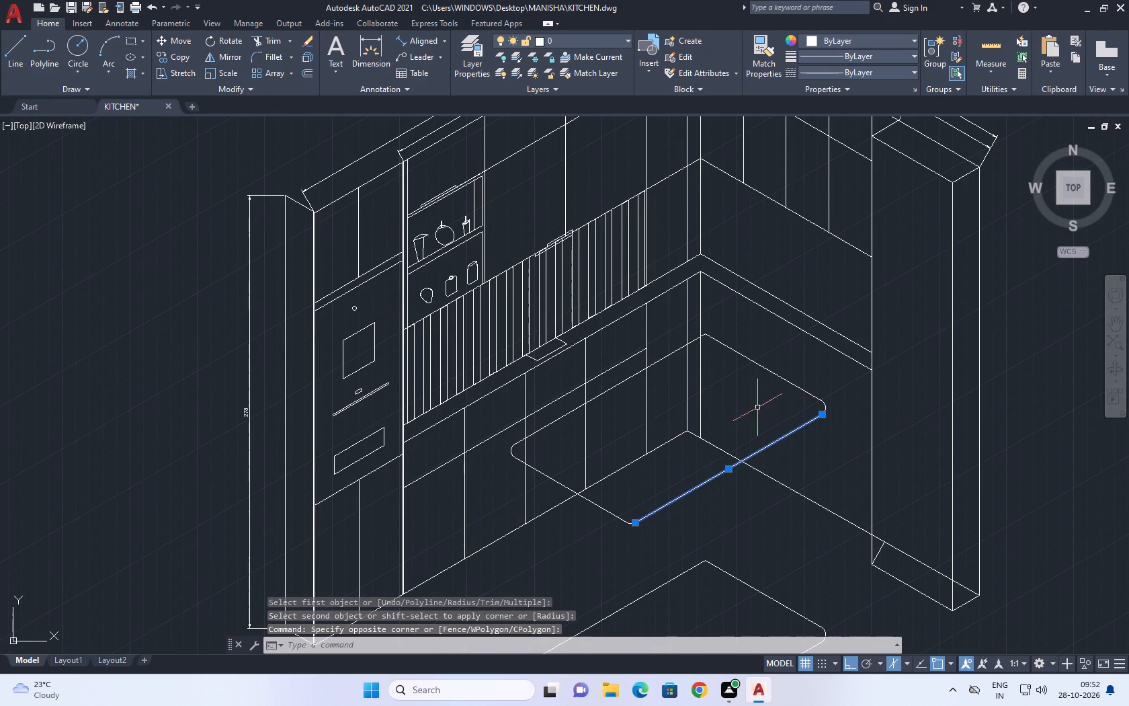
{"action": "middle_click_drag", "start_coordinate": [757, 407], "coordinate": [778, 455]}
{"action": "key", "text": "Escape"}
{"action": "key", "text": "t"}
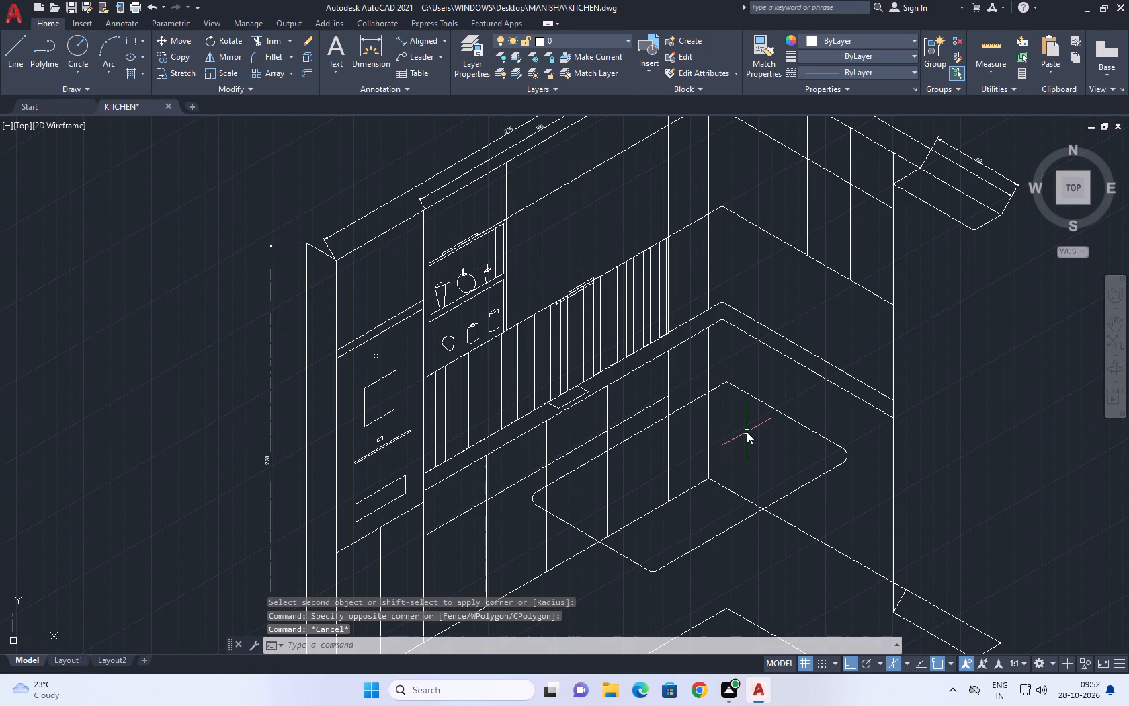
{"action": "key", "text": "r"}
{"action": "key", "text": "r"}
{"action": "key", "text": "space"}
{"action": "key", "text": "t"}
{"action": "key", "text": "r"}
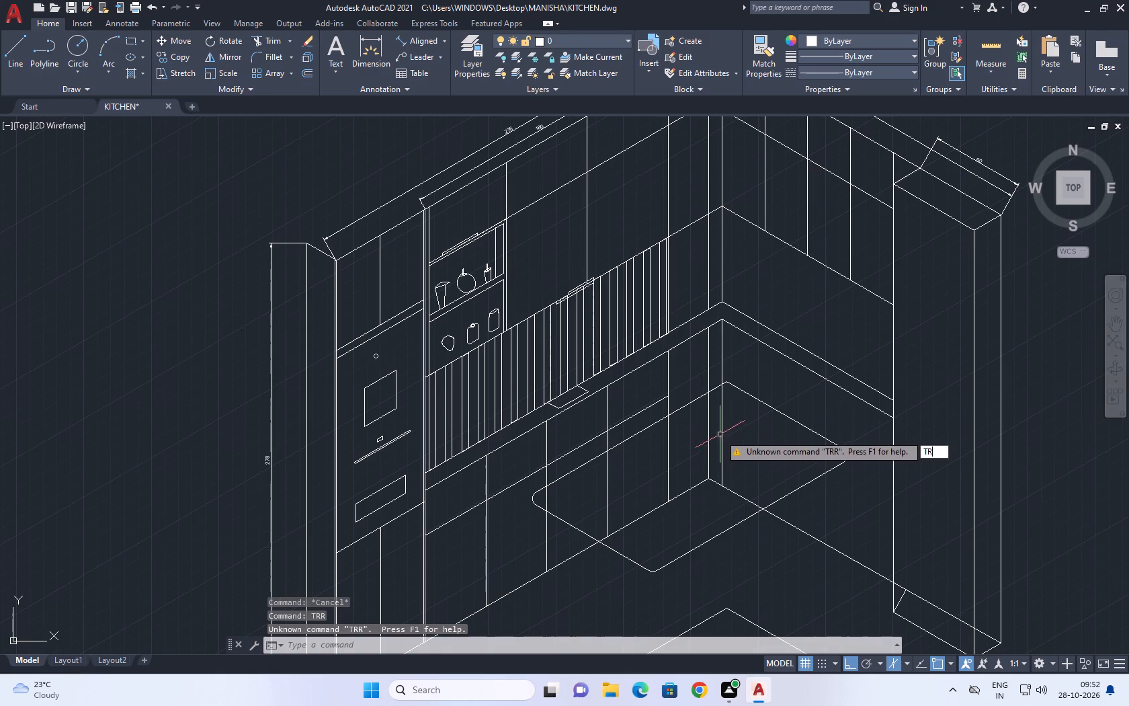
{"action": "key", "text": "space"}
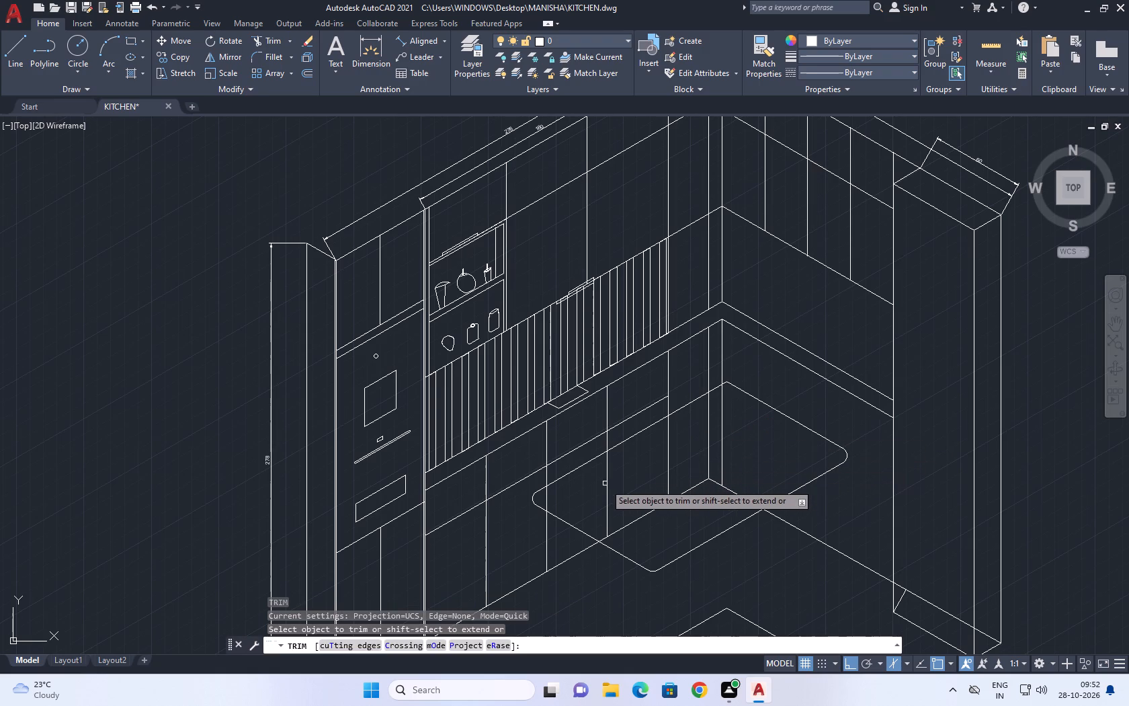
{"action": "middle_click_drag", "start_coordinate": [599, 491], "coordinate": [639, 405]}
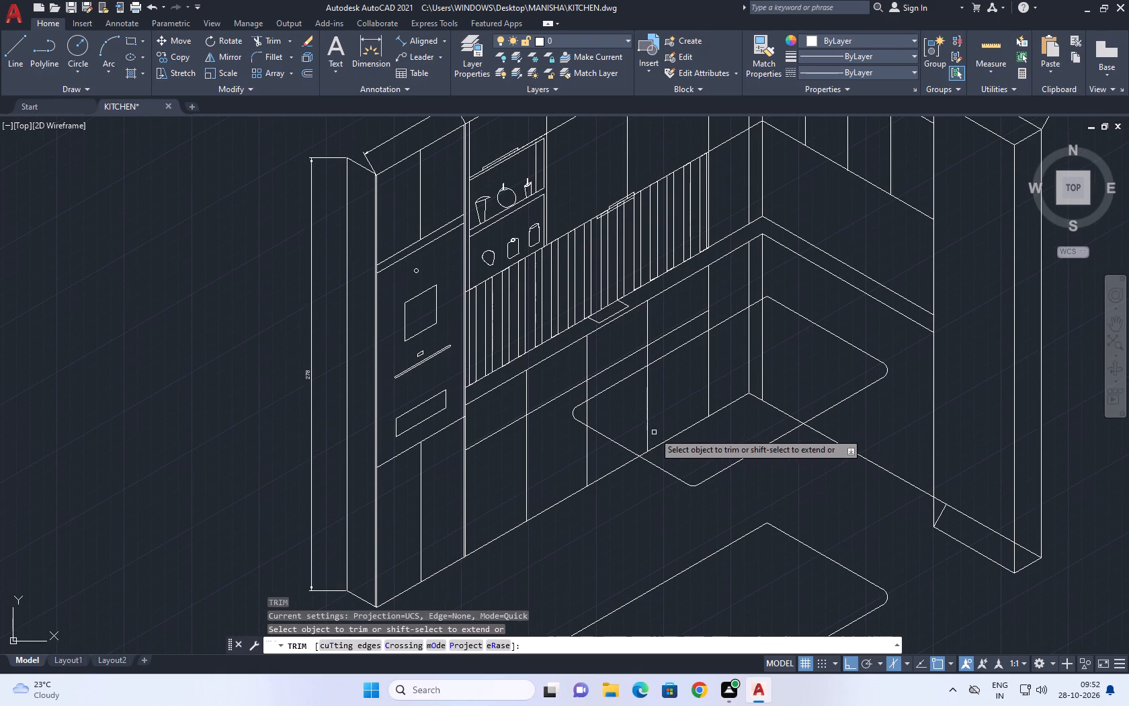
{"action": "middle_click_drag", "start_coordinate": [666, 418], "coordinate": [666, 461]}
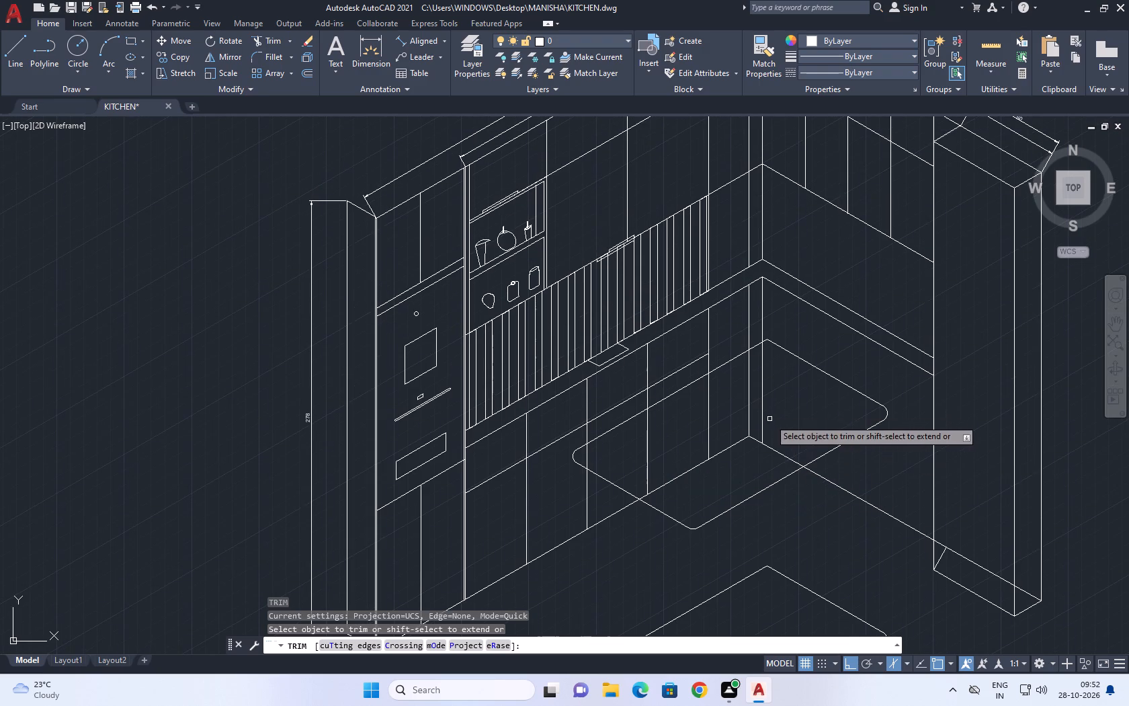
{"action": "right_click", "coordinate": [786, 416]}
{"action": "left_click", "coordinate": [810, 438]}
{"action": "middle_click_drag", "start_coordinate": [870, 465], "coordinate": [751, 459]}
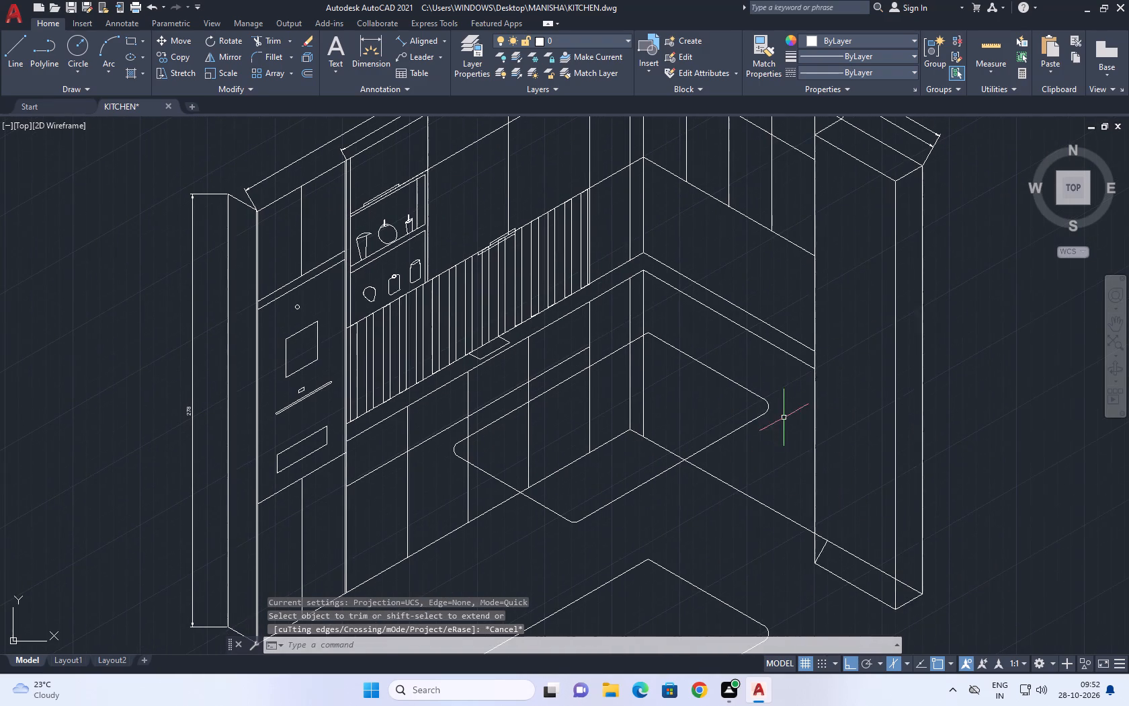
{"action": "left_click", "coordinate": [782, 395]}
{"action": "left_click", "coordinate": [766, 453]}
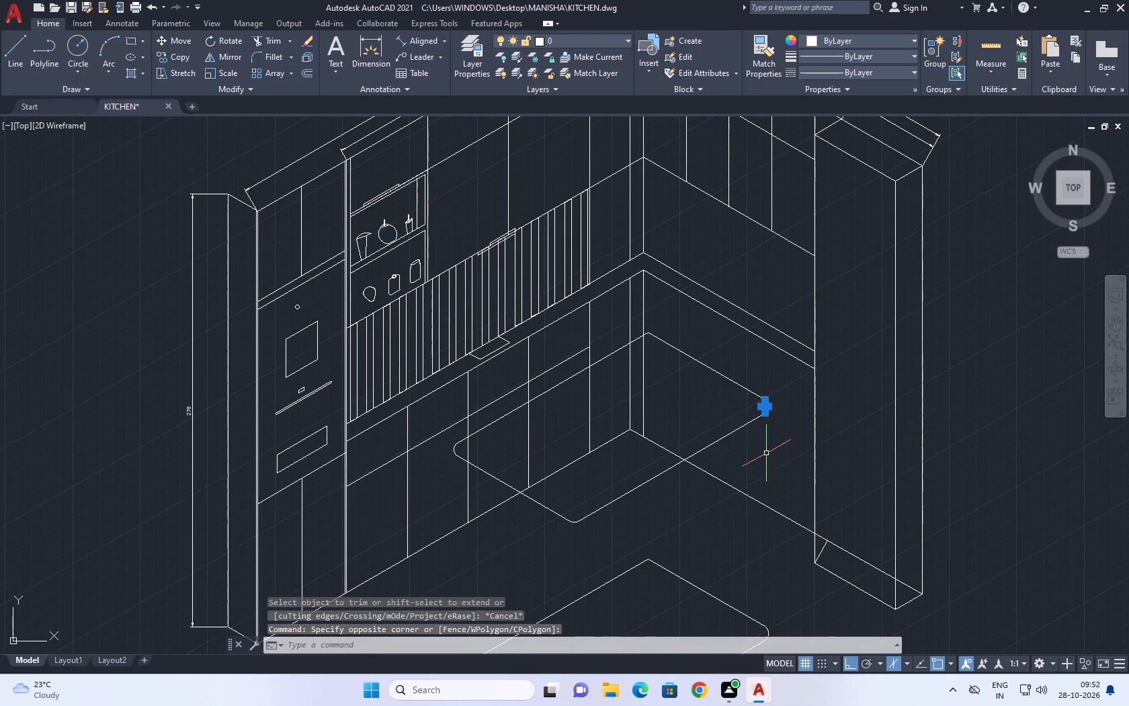
Undo the recent operations back through the raised outline's corner fillet and the upward copy of the floor outline.
{"action": "key", "text": "ctrl+z"}
{"action": "key", "text": "ctrl+z"}
{"action": "key", "text": "ctrl+z"}
{"action": "key", "text": "ctrl+z"}
{"action": "key", "text": "ctrl+z"}
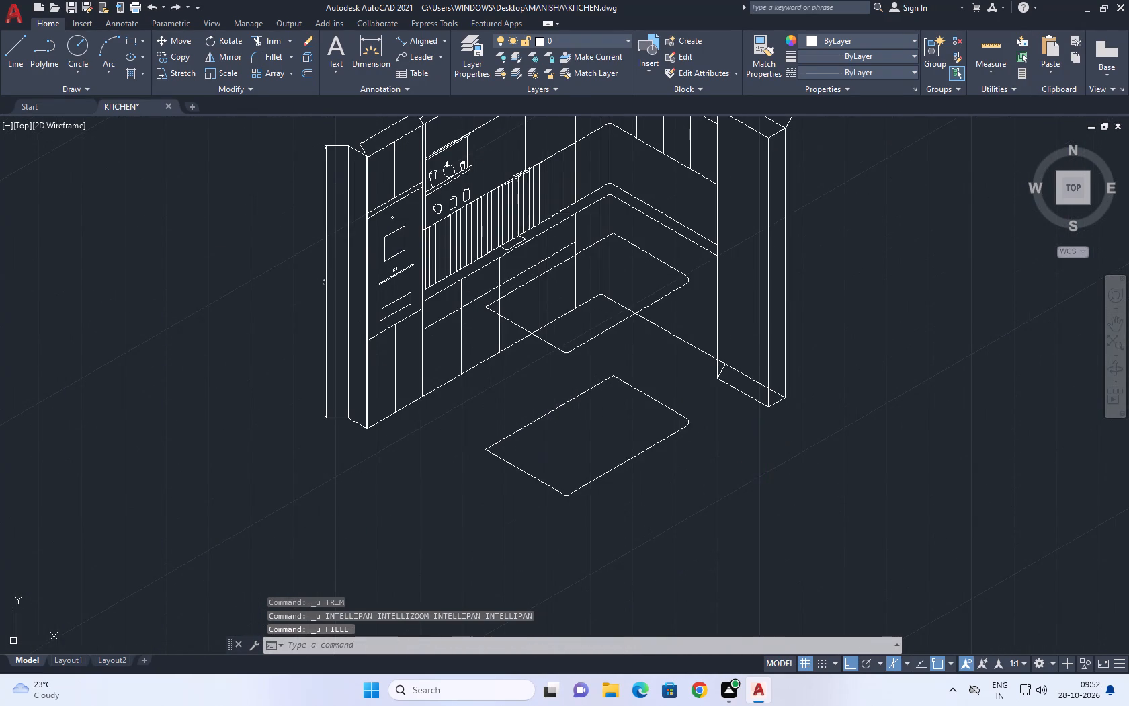
{"action": "key", "text": "ctrl+z"}
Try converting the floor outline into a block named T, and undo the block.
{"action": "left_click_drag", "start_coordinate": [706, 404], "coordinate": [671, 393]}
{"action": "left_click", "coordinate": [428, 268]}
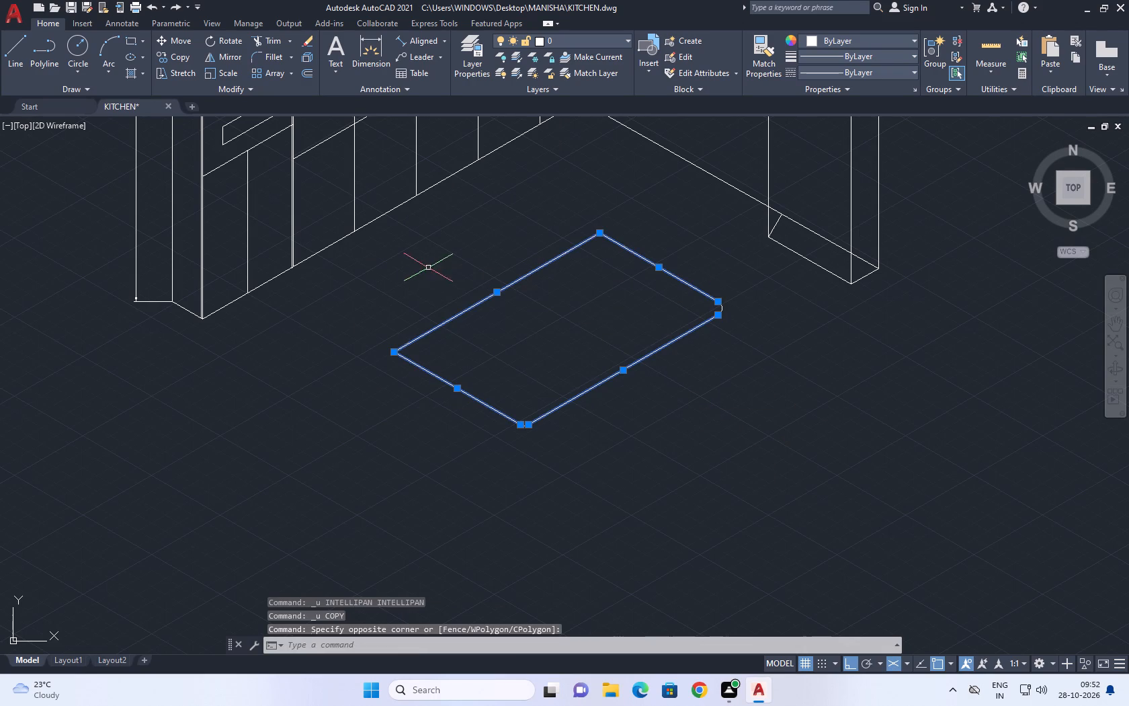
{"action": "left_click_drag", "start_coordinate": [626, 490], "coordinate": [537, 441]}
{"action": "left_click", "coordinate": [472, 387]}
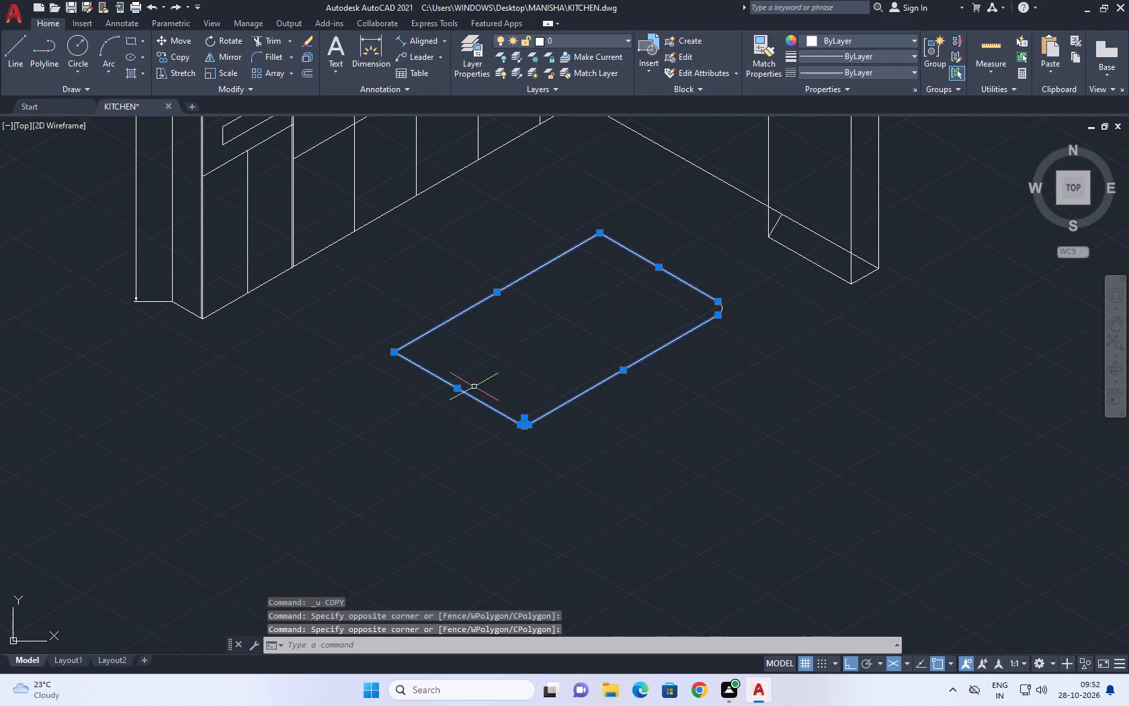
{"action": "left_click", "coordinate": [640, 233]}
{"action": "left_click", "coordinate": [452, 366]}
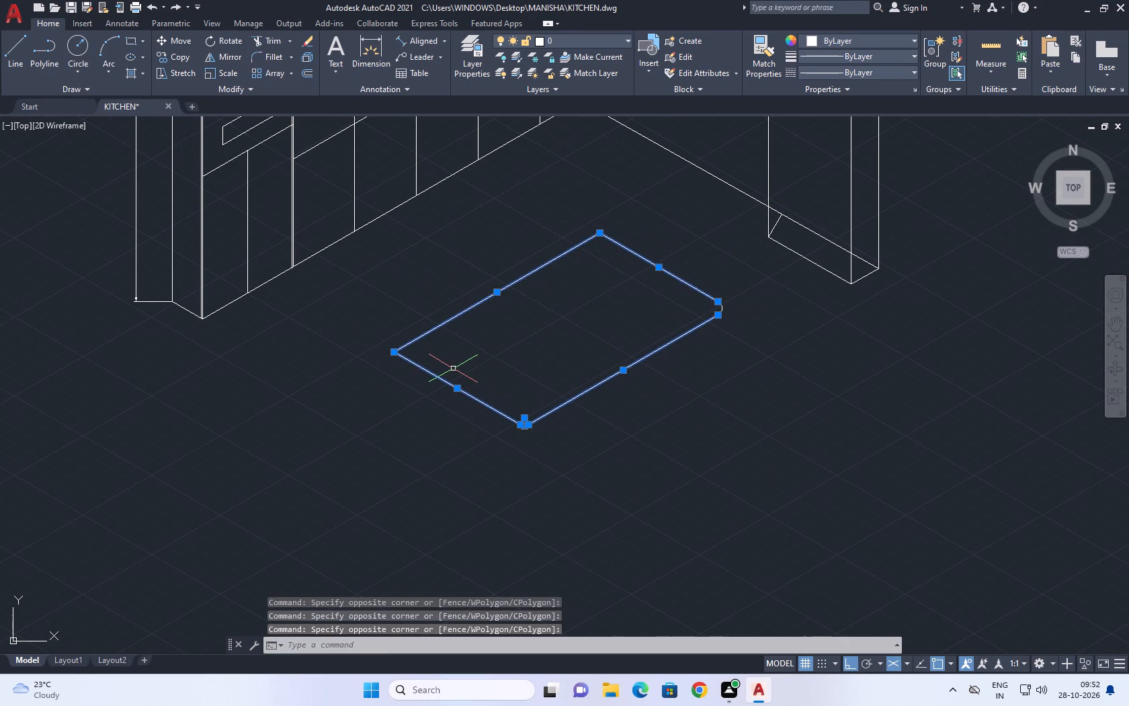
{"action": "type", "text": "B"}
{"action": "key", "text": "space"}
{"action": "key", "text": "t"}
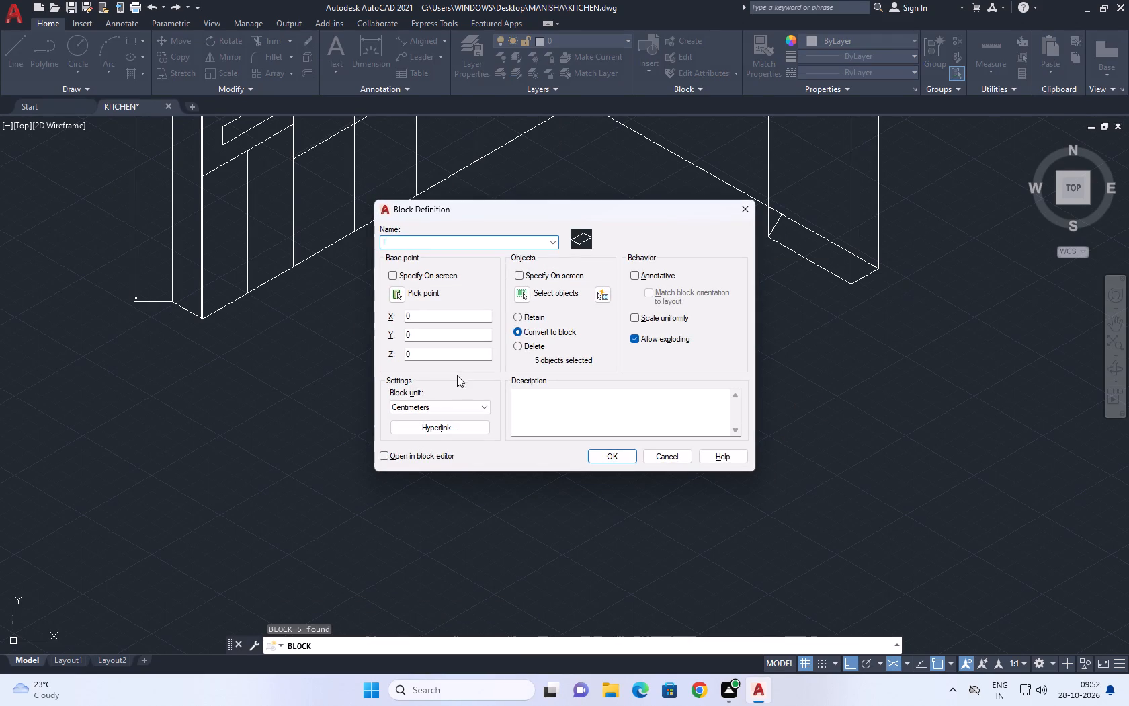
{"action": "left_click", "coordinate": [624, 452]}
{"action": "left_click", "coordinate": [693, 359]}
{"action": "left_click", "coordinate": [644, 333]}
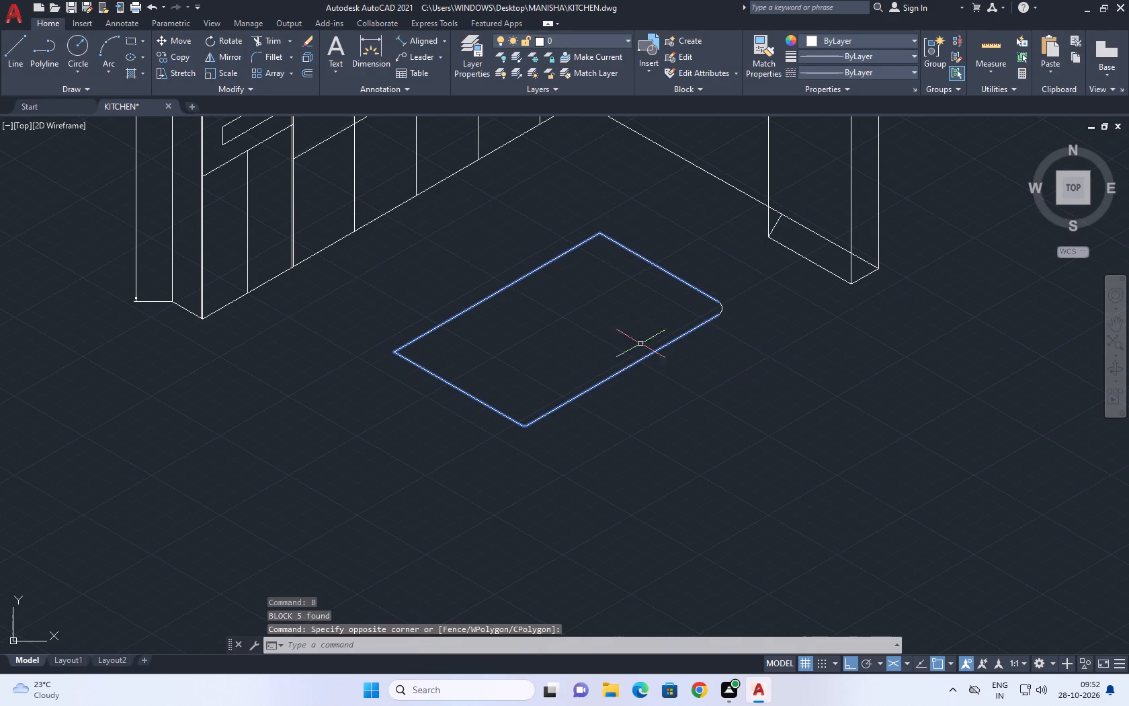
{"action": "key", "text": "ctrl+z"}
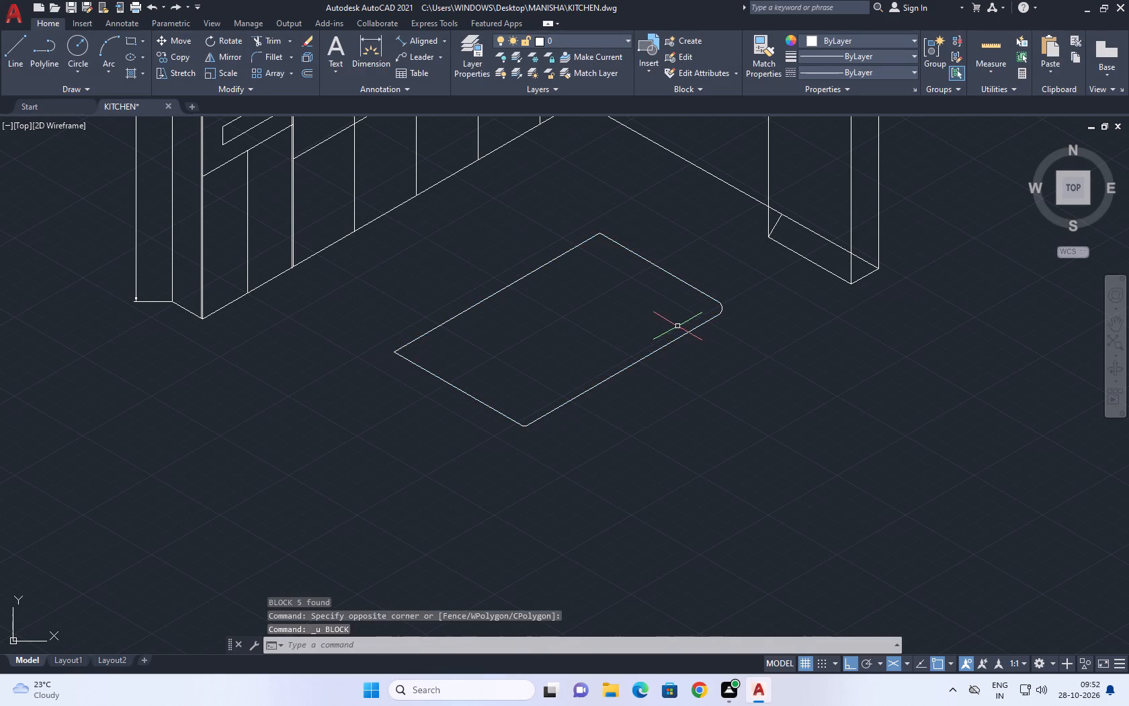
Undo the fillet at the floor outline's corner nearest the tall unit and fillet that corner again with radius 5.
{"action": "key", "text": "ctrl+z"}
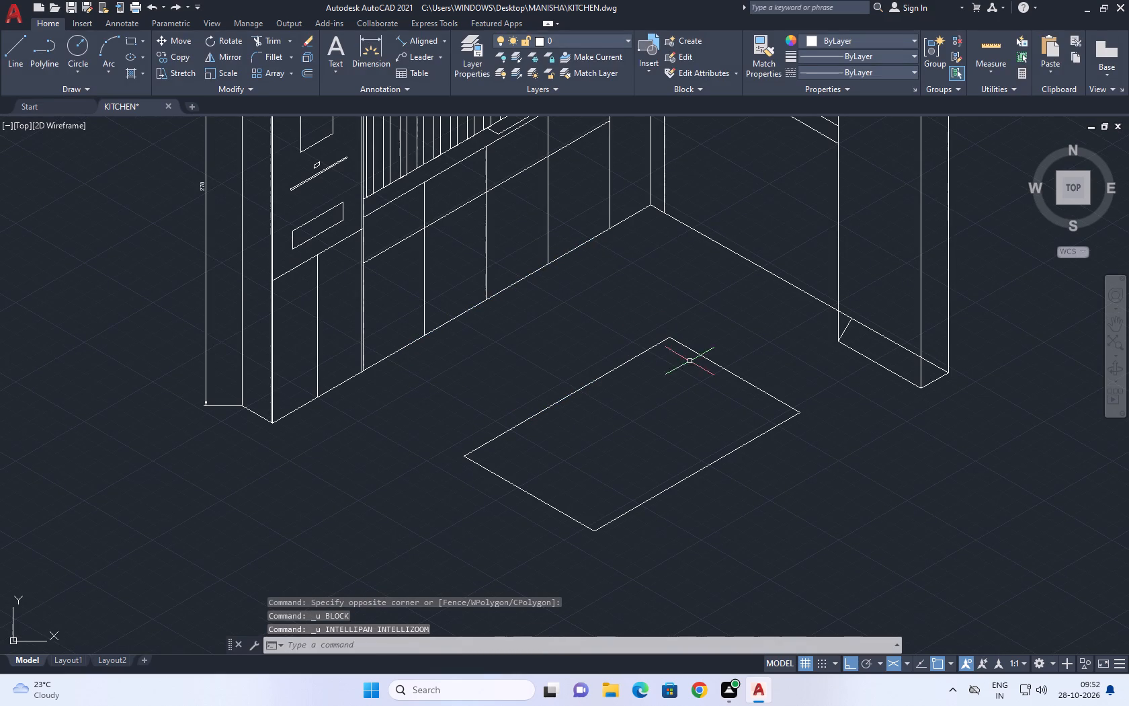
{"action": "key", "text": "f"}
{"action": "key", "text": "space"}
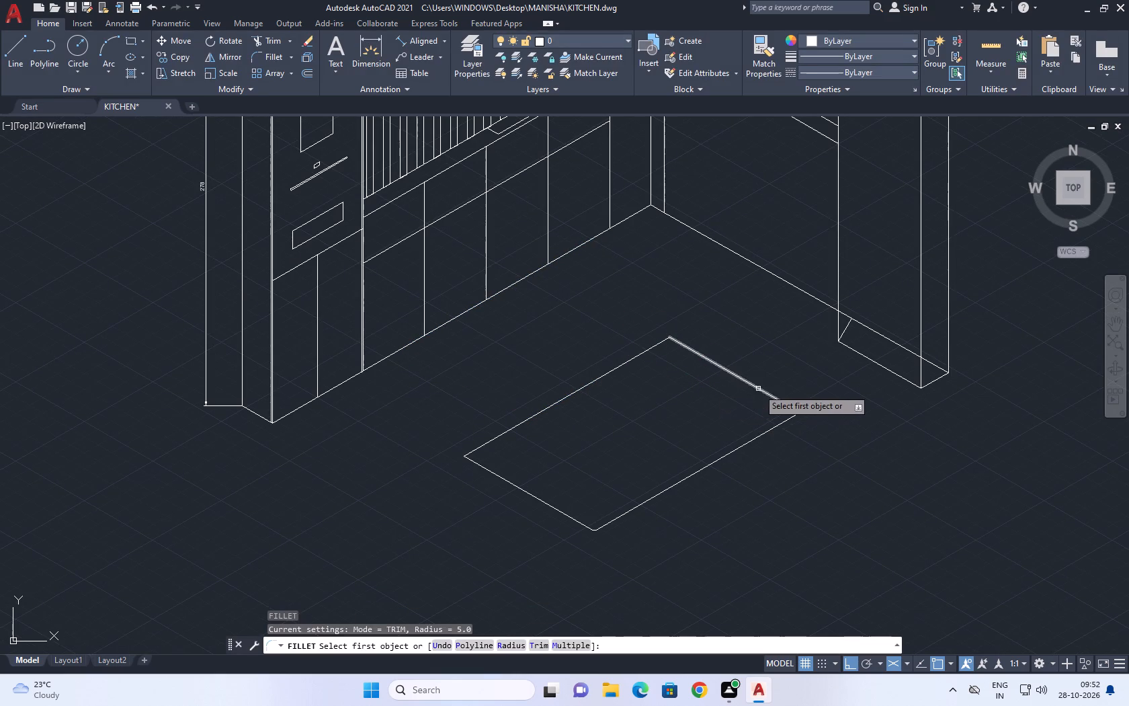
{"action": "left_click", "coordinate": [759, 389]}
{"action": "left_click", "coordinate": [773, 431]}
Convert the floor outline's four sides and both corner arcs into a block named T.
{"action": "left_click", "coordinate": [788, 364]}
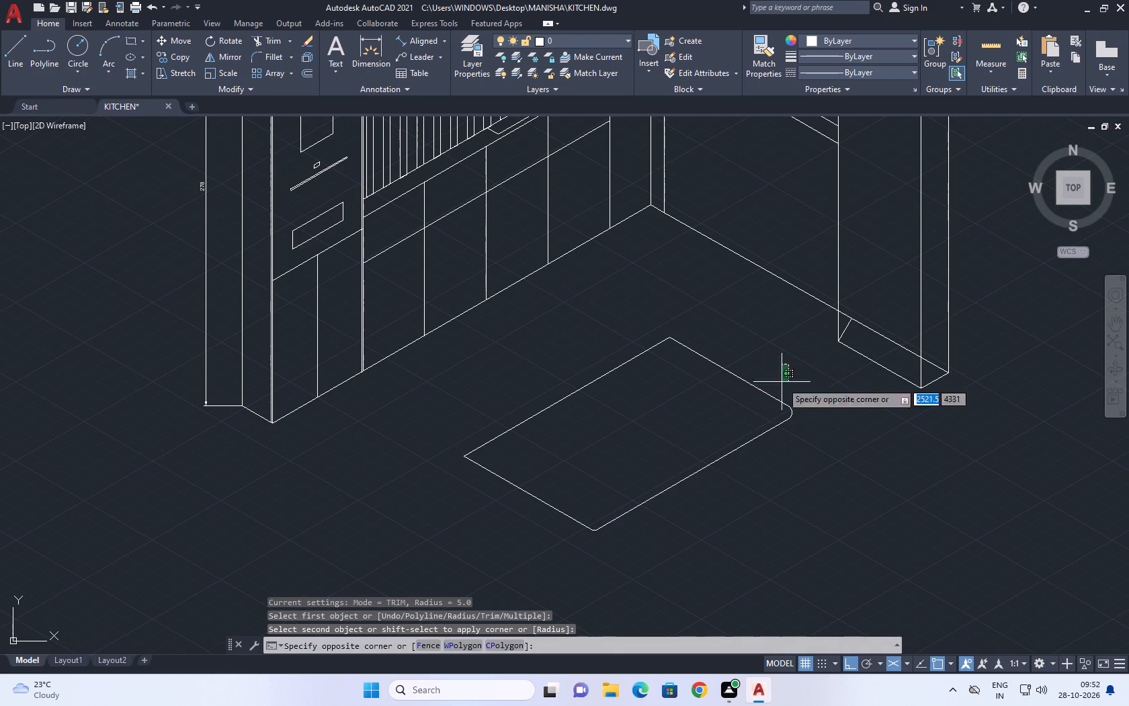
{"action": "left_click", "coordinate": [462, 562]}
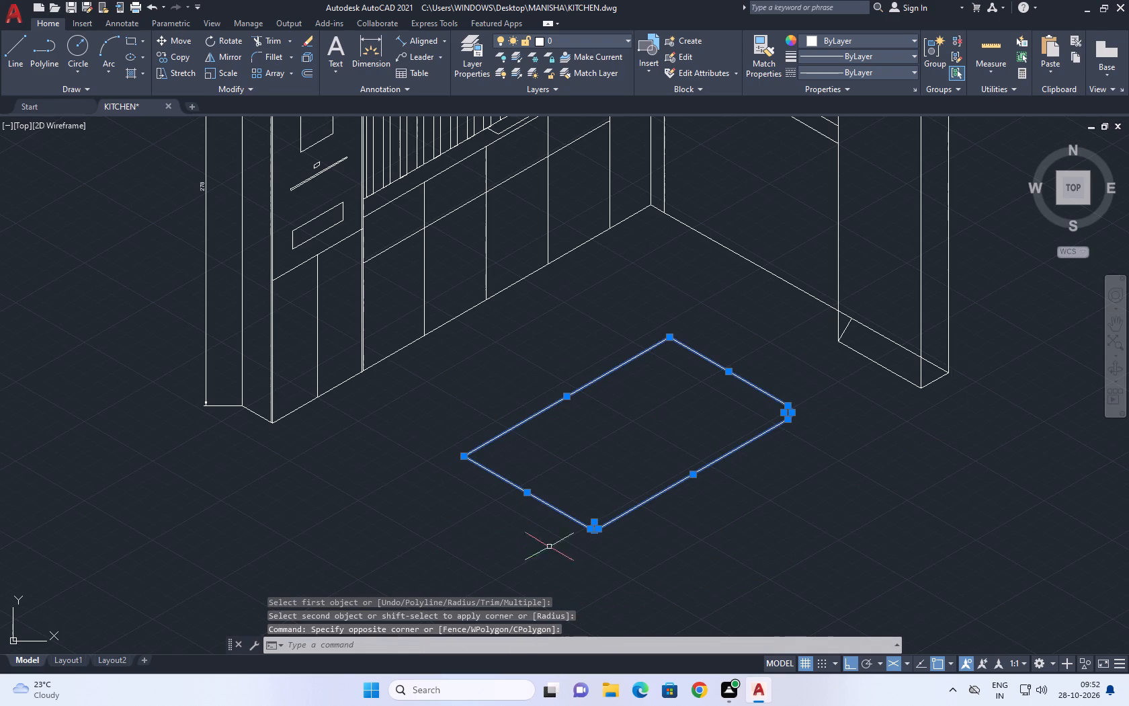
{"action": "left_click_drag", "start_coordinate": [706, 563], "coordinate": [581, 479]}
{"action": "left_click", "coordinate": [591, 333]}
{"action": "left_click_drag", "start_coordinate": [791, 448], "coordinate": [770, 419]}
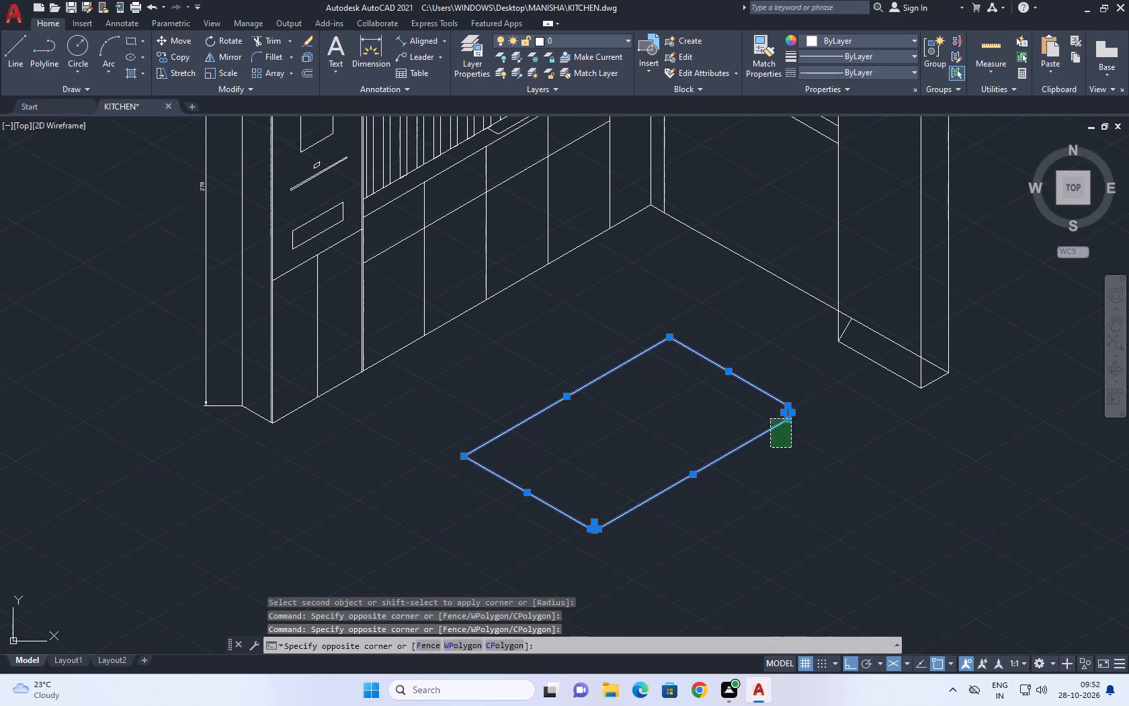
{"action": "left_click", "coordinate": [725, 386]}
{"action": "key", "text": "b"}
{"action": "key", "text": "space"}
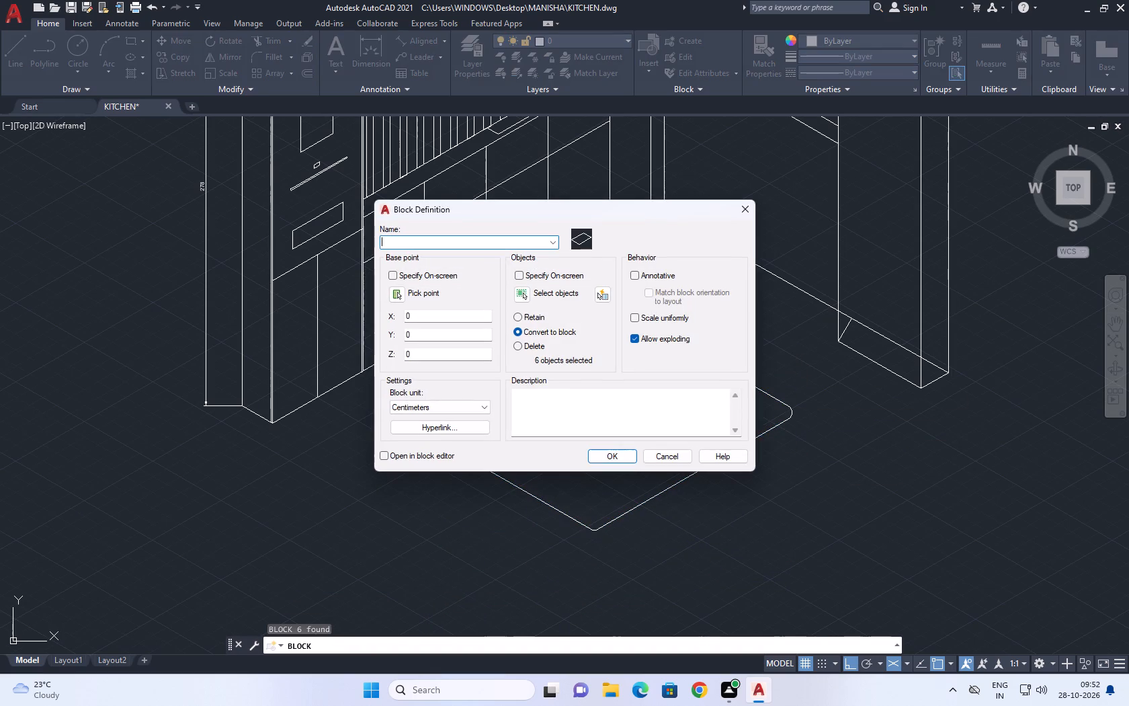
{"action": "key", "text": "t"}
{"action": "left_click", "coordinate": [624, 458]}
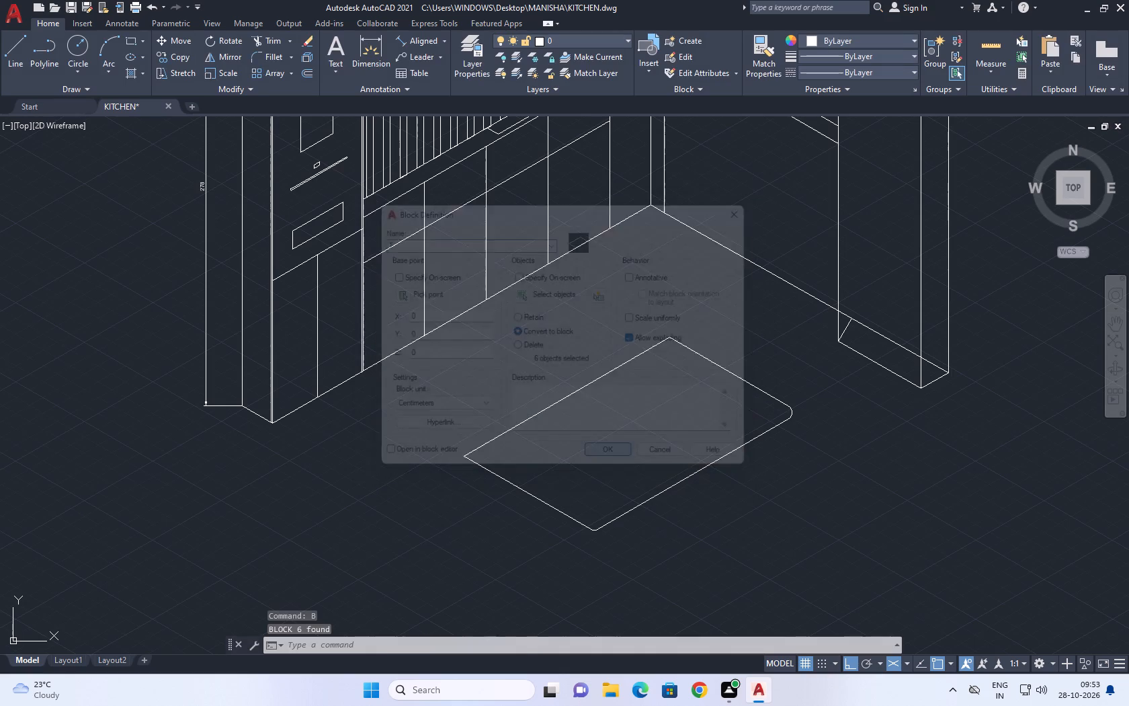
Copy the outline block straight up from its front corner in the right isoplane so that it overlaps the base cabinets.
{"action": "left_click", "coordinate": [703, 496]}
{"action": "left_click", "coordinate": [665, 466]}
{"action": "key", "text": "c"}
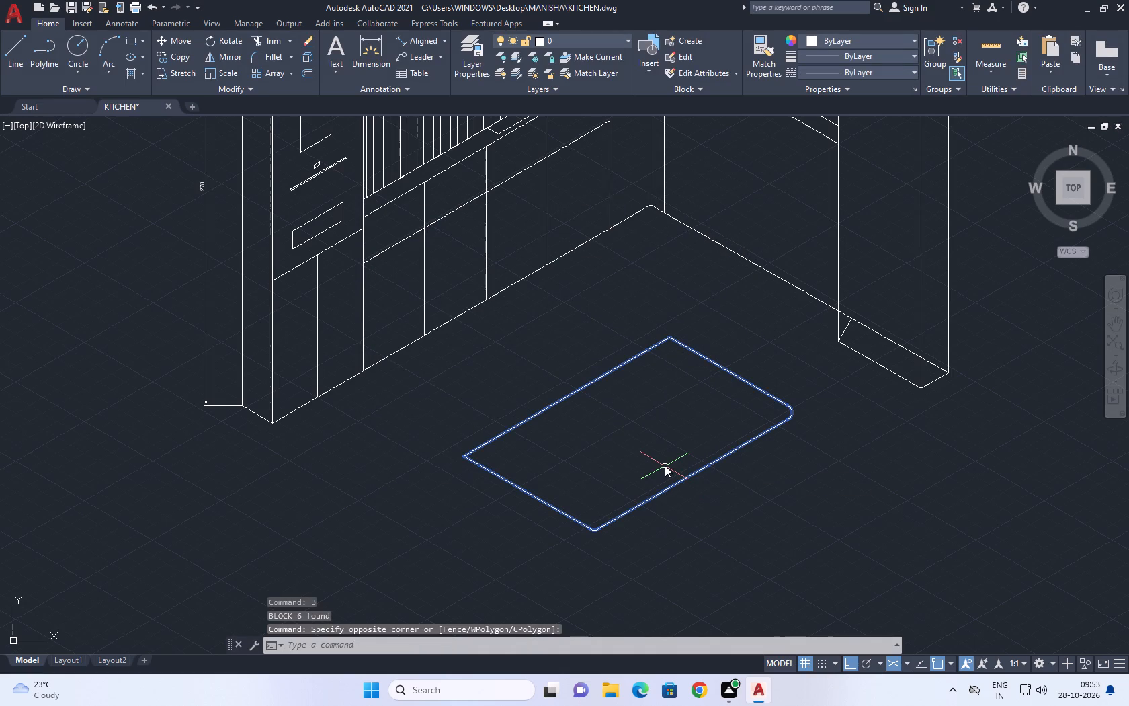
{"action": "key", "text": "o"}
{"action": "key", "text": "space"}
{"action": "left_click", "coordinate": [591, 530]}
{"action": "scroll", "coordinate": [601, 458], "scroll_direction": "down", "scroll_amount": 2}
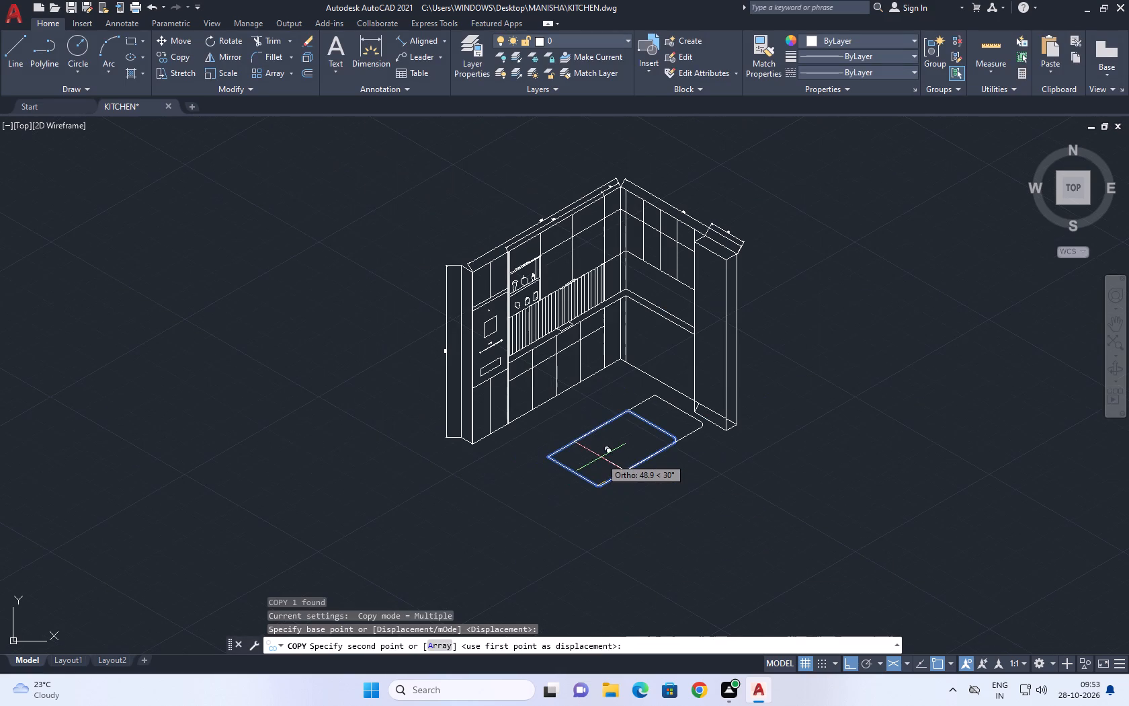
{"action": "key", "text": "F5"}
{"action": "scroll", "coordinate": [600, 427], "scroll_direction": "up", "scroll_amount": 2}
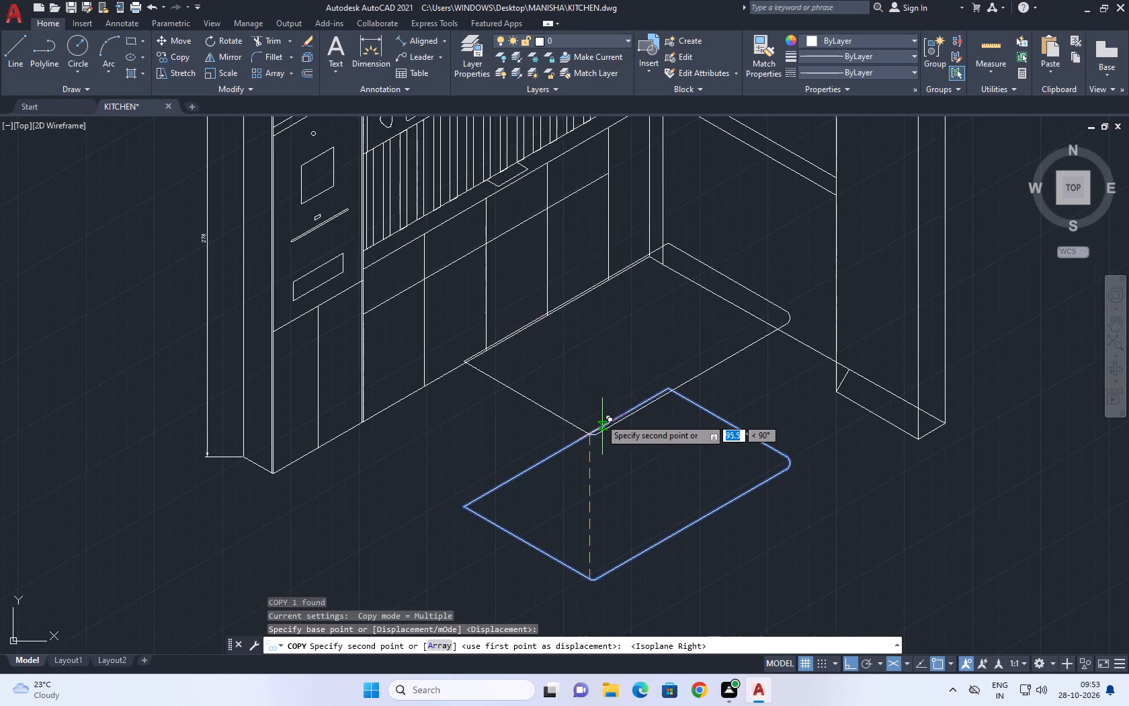
{"action": "left_click", "coordinate": [581, 362]}
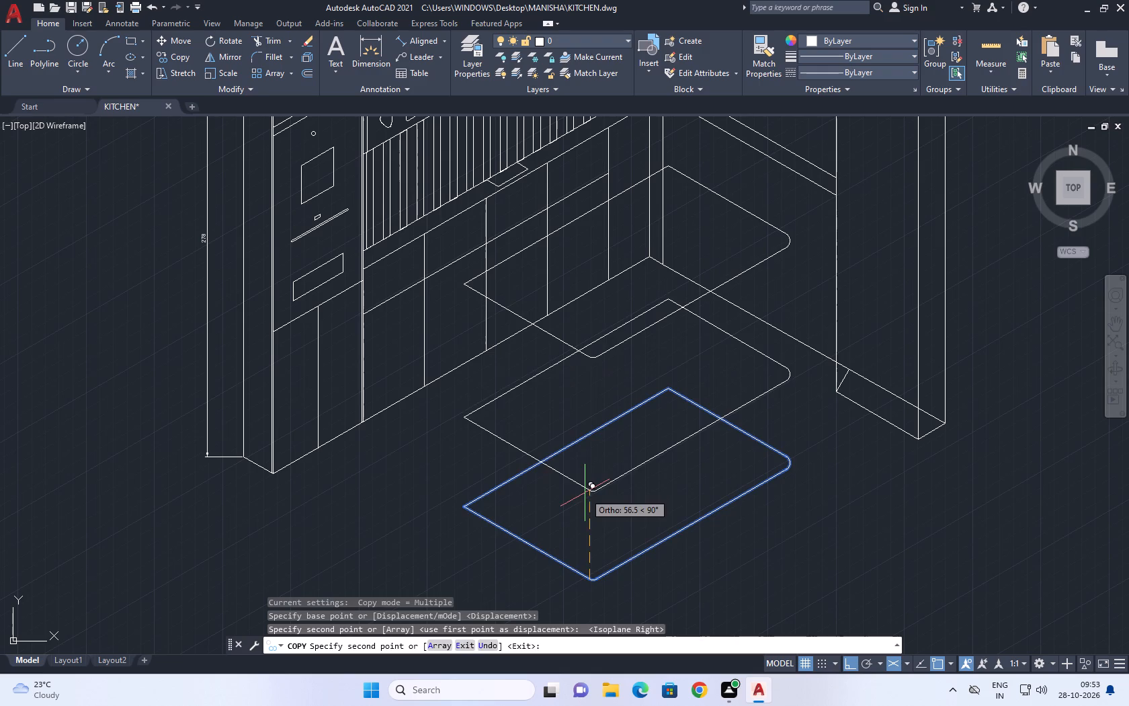
{"action": "key", "text": "Escape"}
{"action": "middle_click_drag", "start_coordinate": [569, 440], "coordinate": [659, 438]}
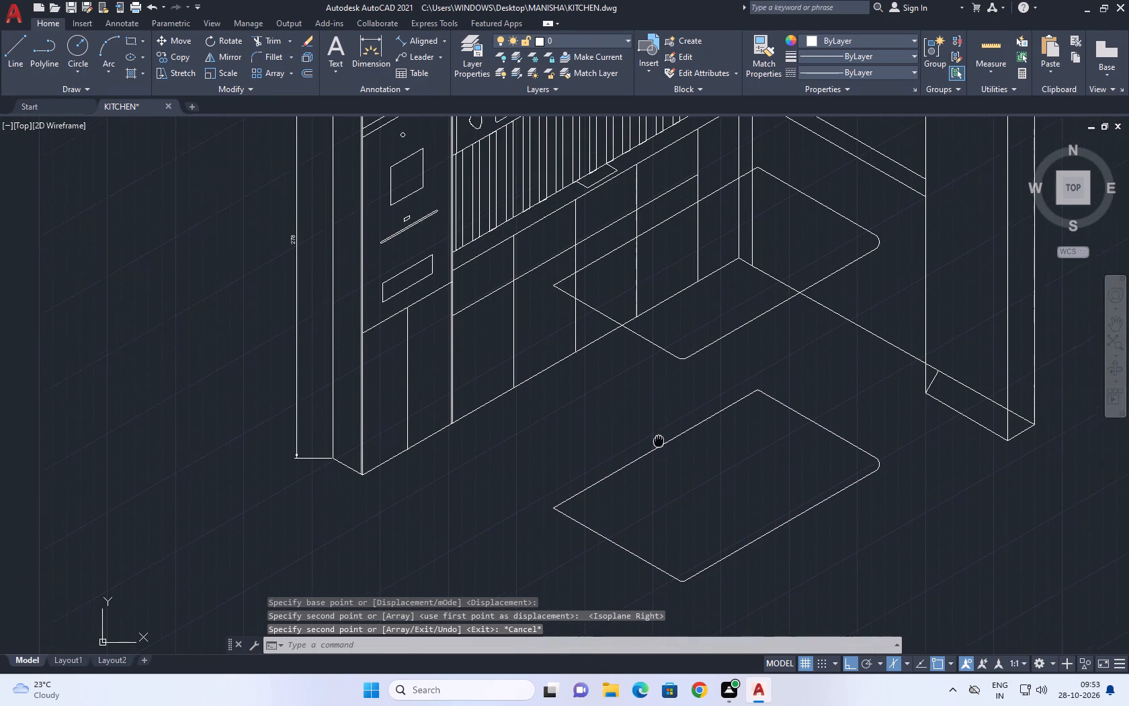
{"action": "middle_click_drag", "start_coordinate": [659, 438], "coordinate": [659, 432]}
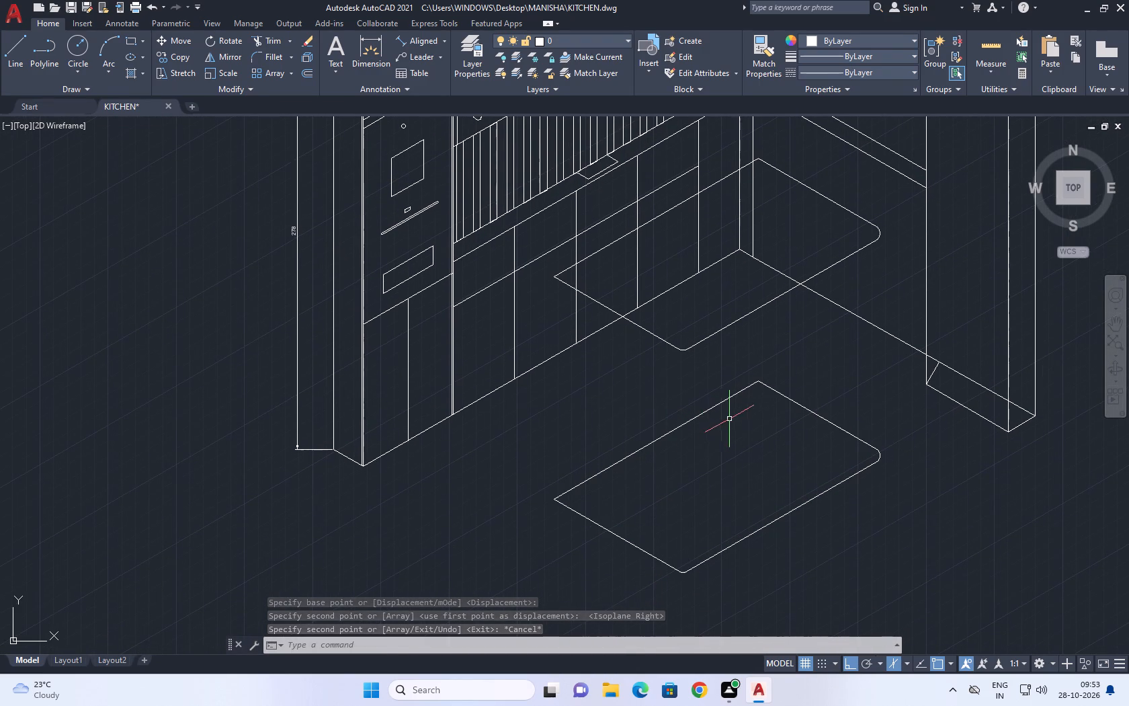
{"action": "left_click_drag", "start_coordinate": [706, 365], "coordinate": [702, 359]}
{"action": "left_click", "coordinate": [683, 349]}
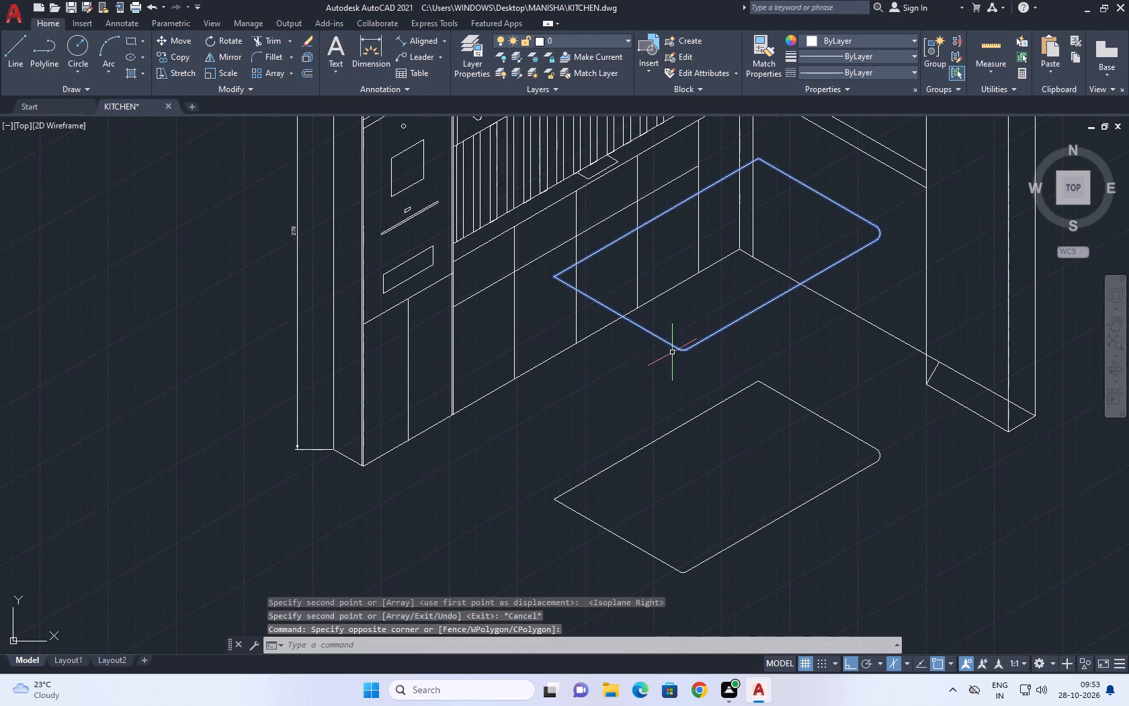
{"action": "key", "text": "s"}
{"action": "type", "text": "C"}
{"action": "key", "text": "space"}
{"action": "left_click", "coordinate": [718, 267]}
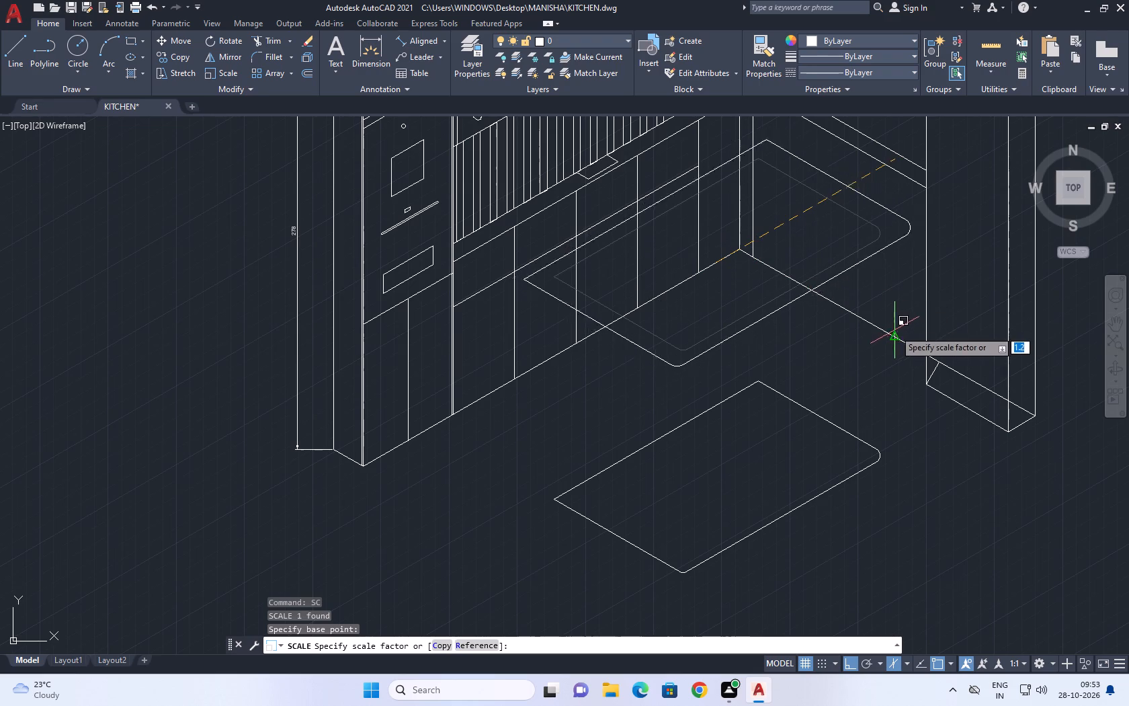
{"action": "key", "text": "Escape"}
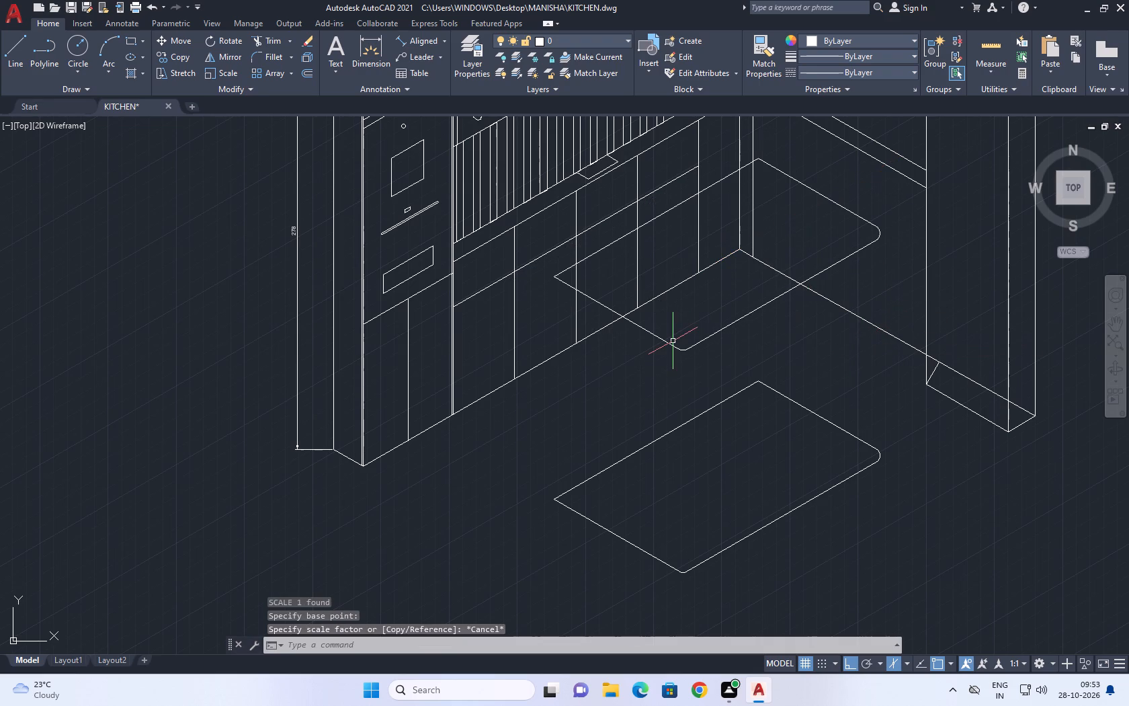
Draw a vertical line joining the front corners of the raised outline and the floor outline.
{"action": "type", "text": "L"}
{"action": "key", "text": "space"}
{"action": "left_click", "coordinate": [681, 352]}
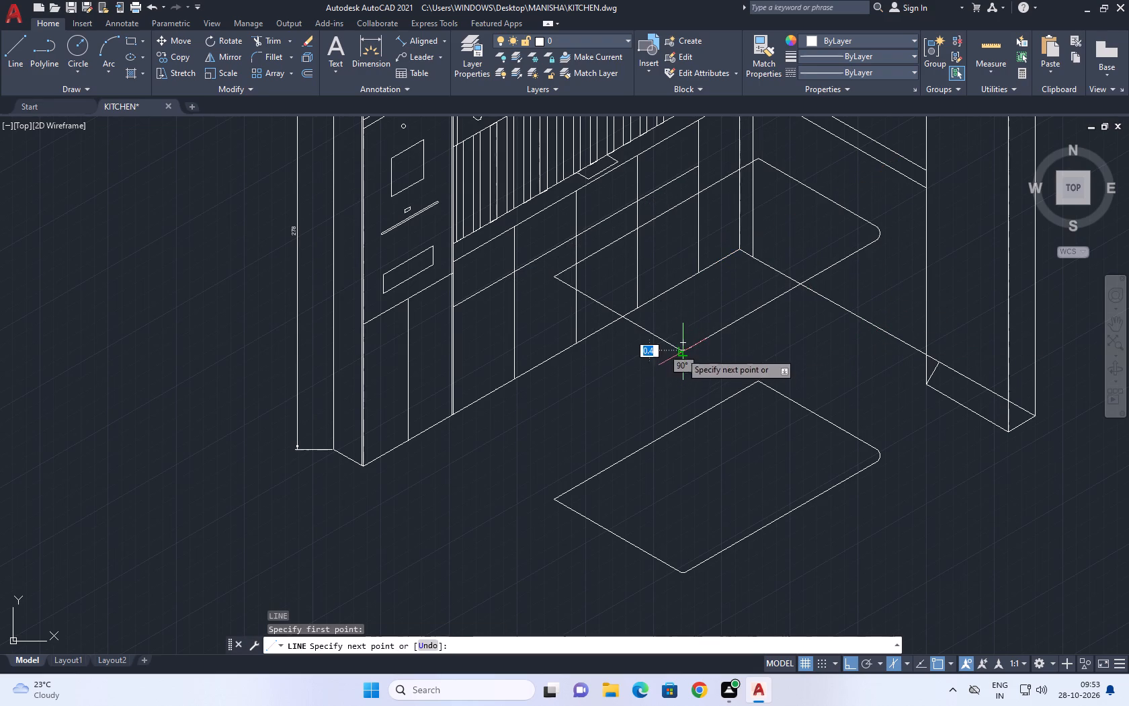
{"action": "left_click", "coordinate": [682, 574]}
{"action": "key", "text": "space"}
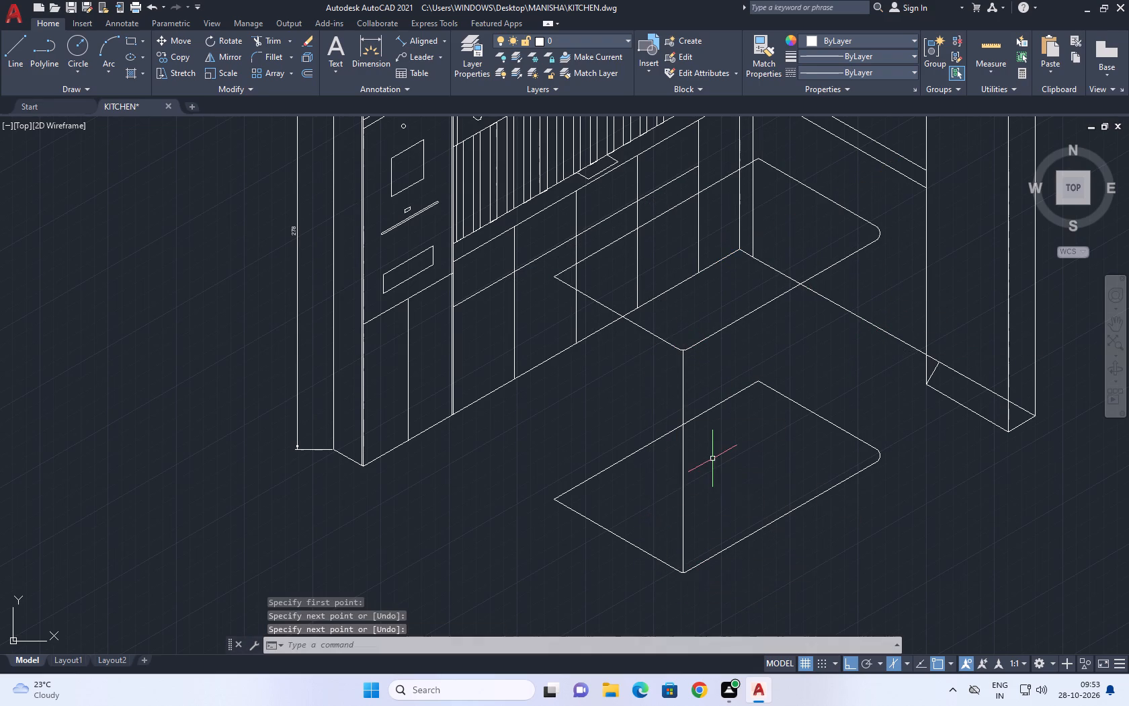
Draw three vertical lines joining the remaining corners of the raised outline to the matching corners of the floor outline.
{"action": "middle_click_drag", "start_coordinate": [712, 461], "coordinate": [665, 516]}
{"action": "key", "text": "space"}
{"action": "left_click", "coordinate": [836, 292]}
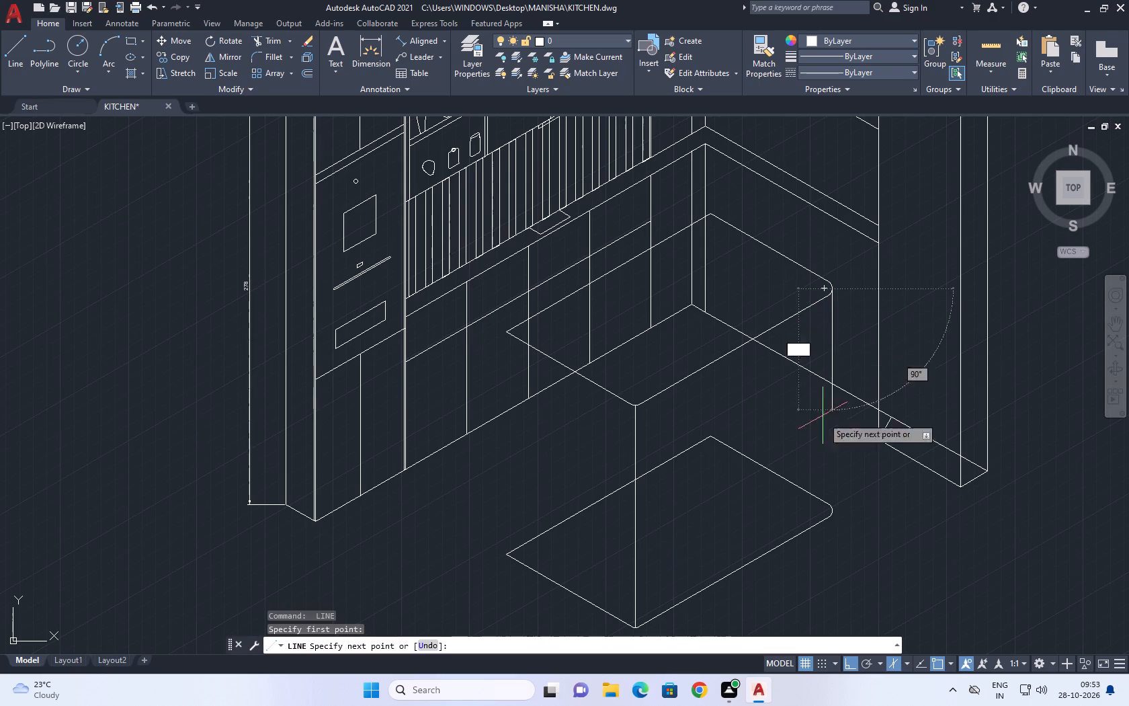
{"action": "left_click", "coordinate": [831, 513]}
{"action": "key", "text": "space"}
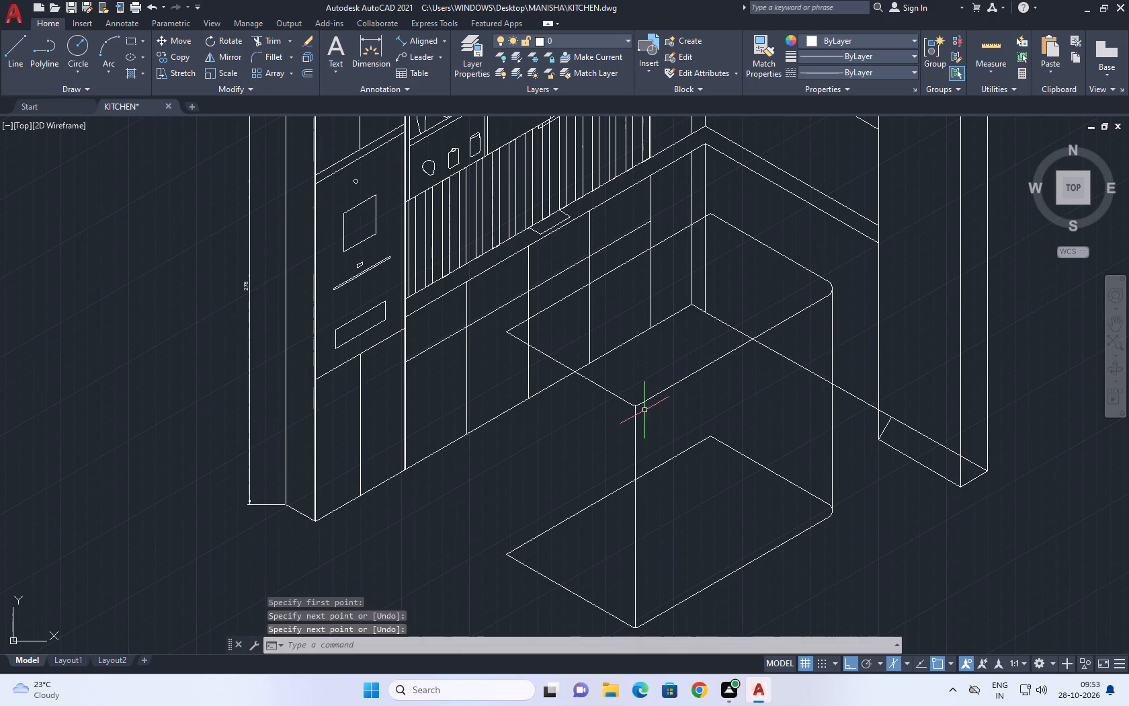
{"action": "key", "text": "space"}
{"action": "left_click", "coordinate": [505, 334]}
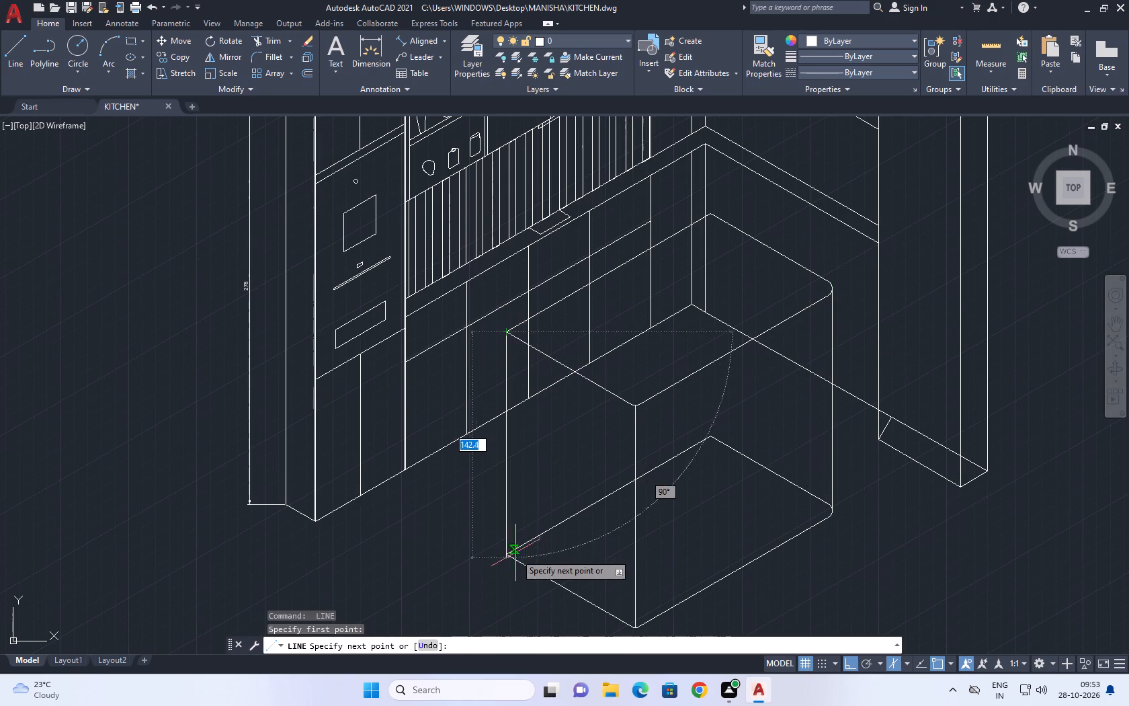
{"action": "left_click", "coordinate": [505, 553]}
{"action": "key", "text": "space"}
{"action": "key", "text": "space"}
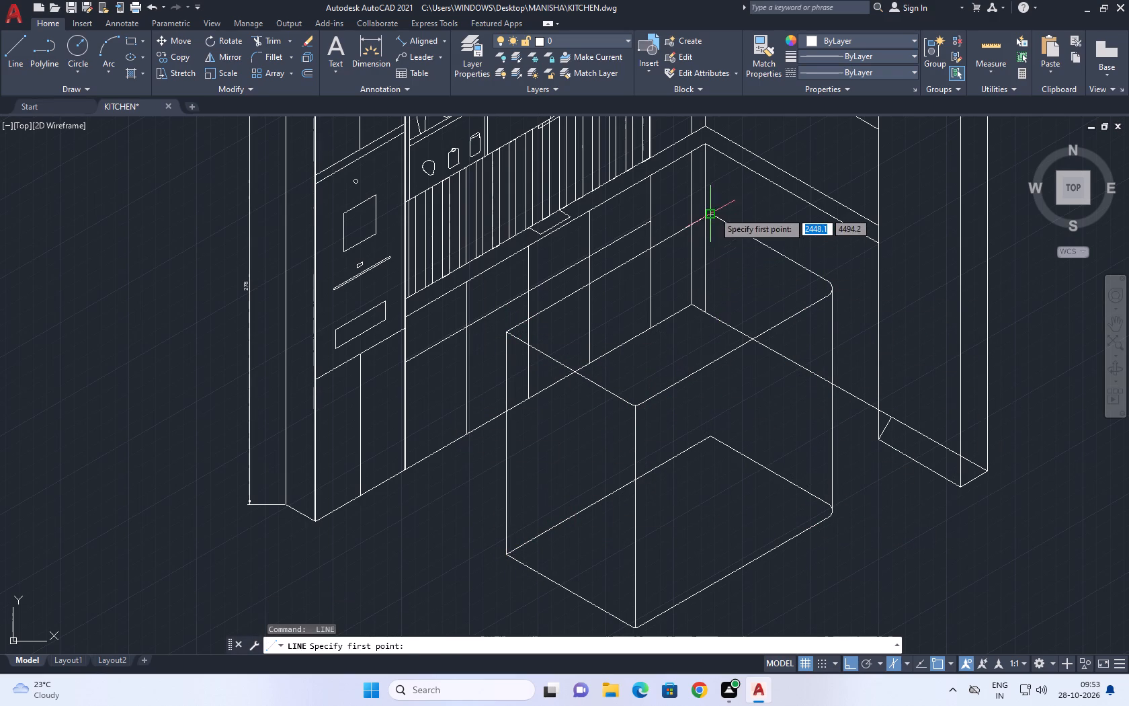
{"action": "left_click", "coordinate": [714, 211]}
{"action": "left_click", "coordinate": [708, 438]}
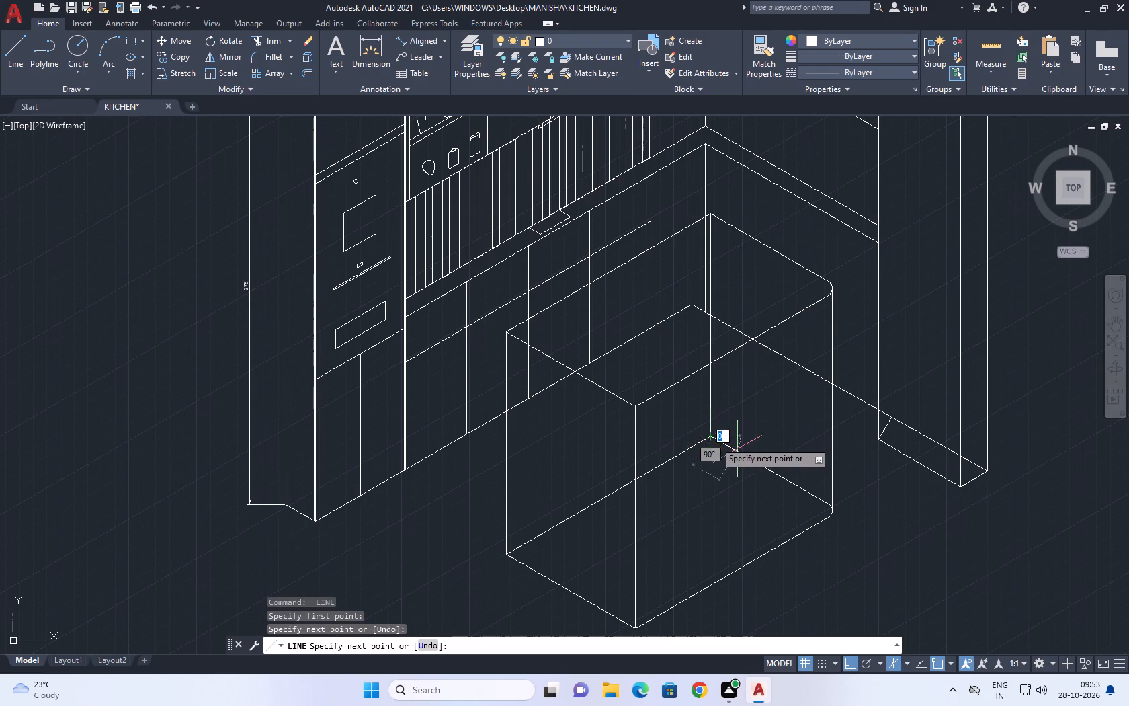
{"action": "key", "text": "space"}
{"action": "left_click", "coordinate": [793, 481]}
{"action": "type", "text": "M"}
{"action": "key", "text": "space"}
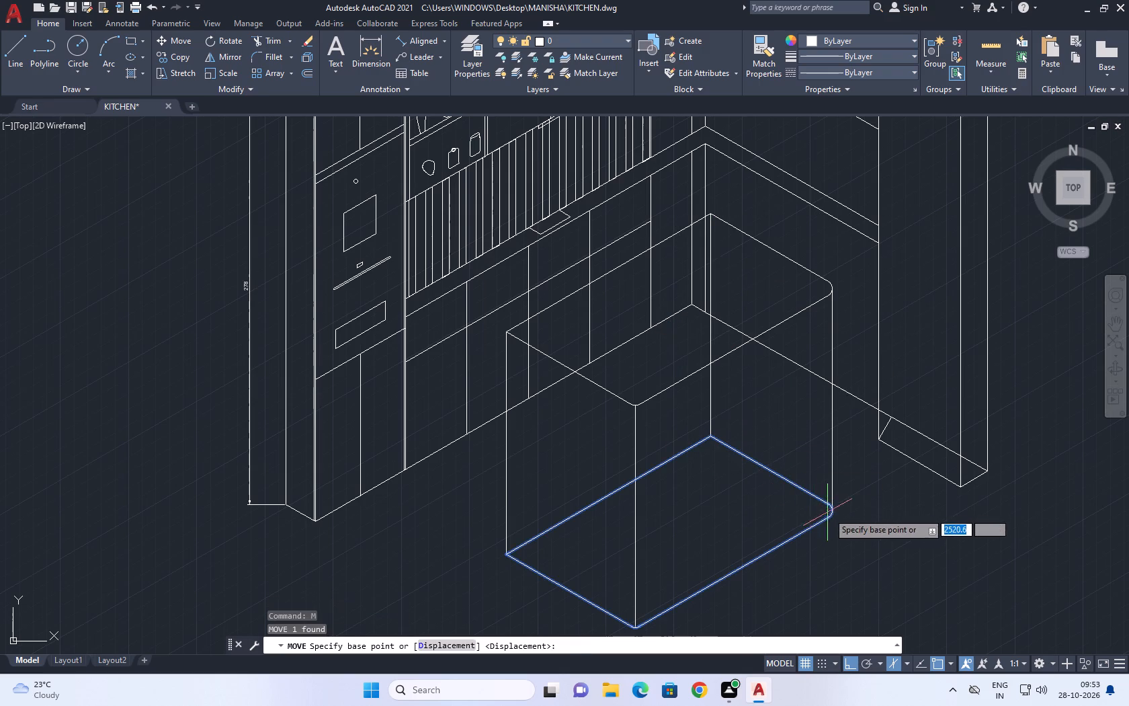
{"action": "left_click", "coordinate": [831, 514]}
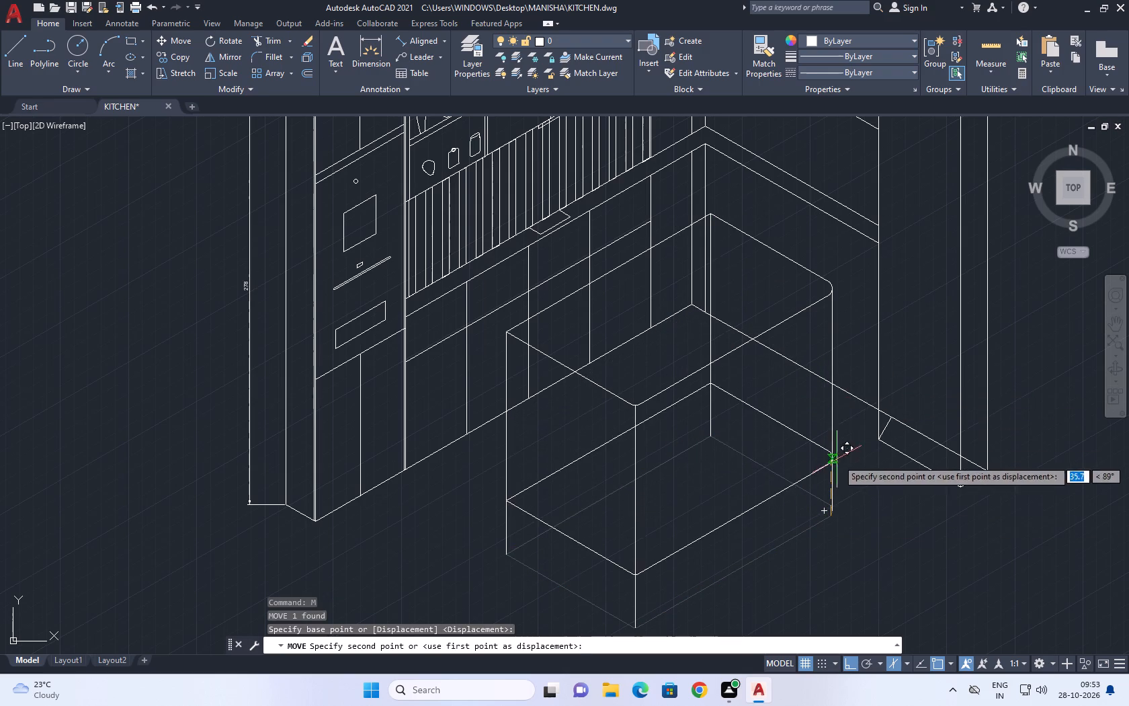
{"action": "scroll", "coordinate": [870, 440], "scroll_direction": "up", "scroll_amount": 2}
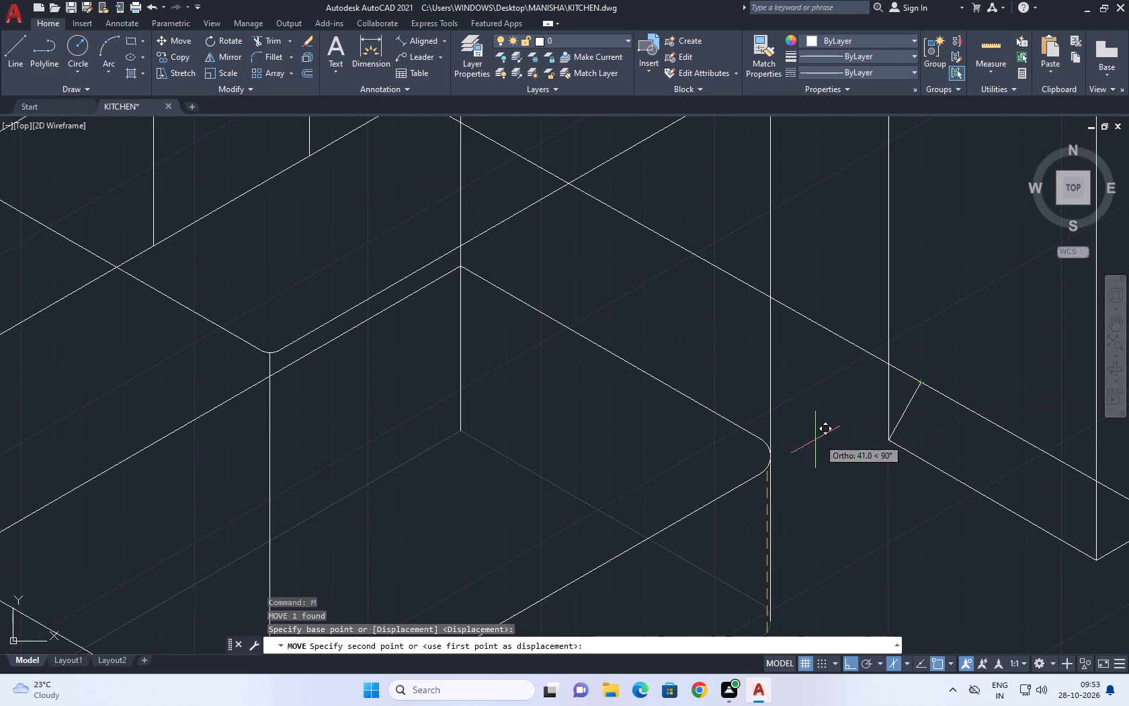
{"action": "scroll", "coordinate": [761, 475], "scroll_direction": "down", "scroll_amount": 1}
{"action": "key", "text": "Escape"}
Move both outline blocks and the four vertical edges together straight down, clear of the kitchen cabinets.
{"action": "scroll", "coordinate": [762, 475], "scroll_direction": "down", "scroll_amount": 2}
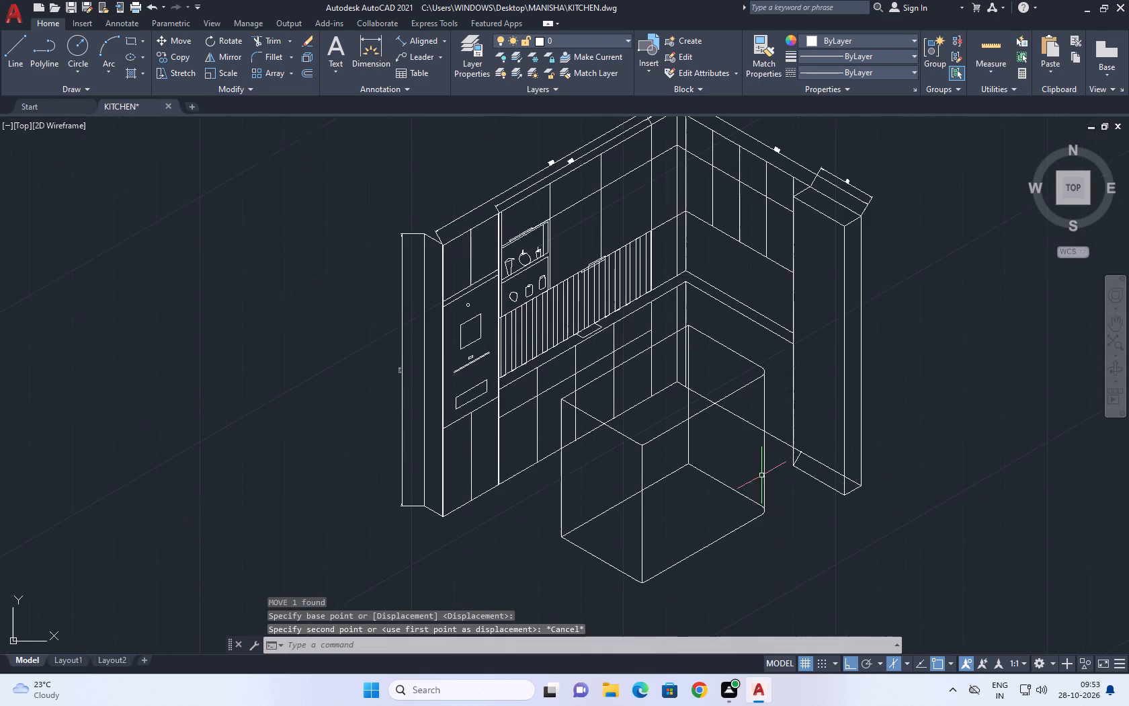
{"action": "middle_click_drag", "start_coordinate": [761, 475], "coordinate": [768, 481]}
{"action": "middle_click_drag", "start_coordinate": [689, 457], "coordinate": [720, 483]}
{"action": "middle_click", "coordinate": [720, 483]}
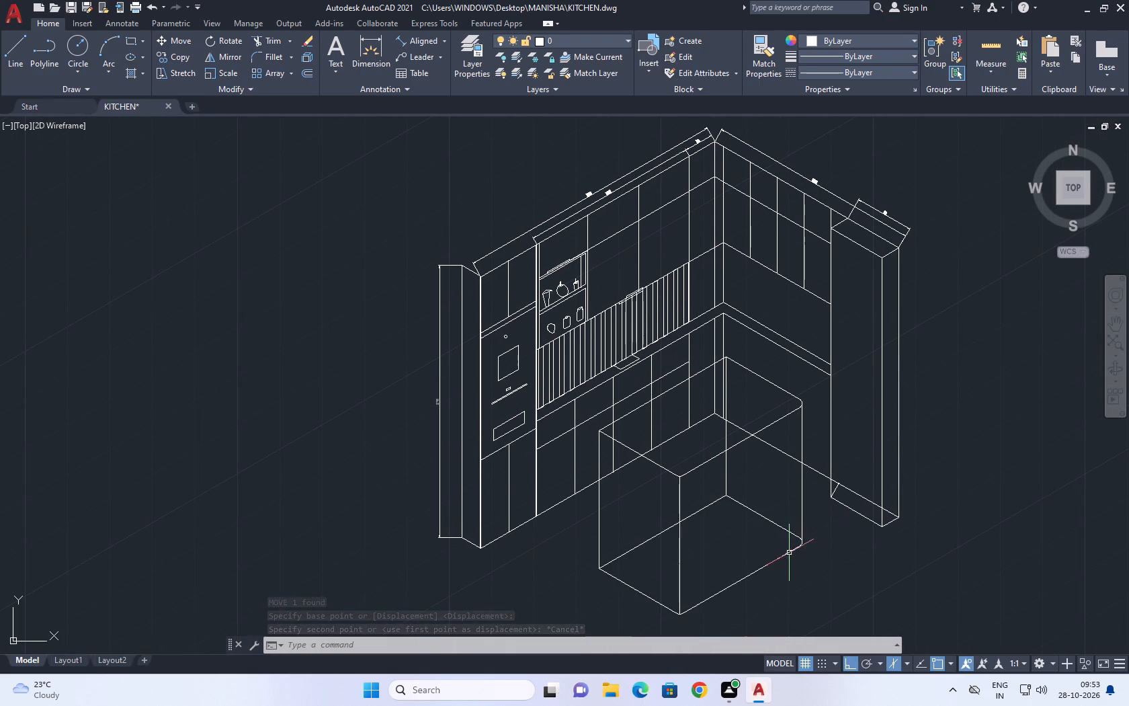
{"action": "middle_click_drag", "start_coordinate": [792, 553], "coordinate": [674, 432]}
{"action": "left_click_drag", "start_coordinate": [710, 490], "coordinate": [629, 434]}
{"action": "left_click", "coordinate": [502, 392]}
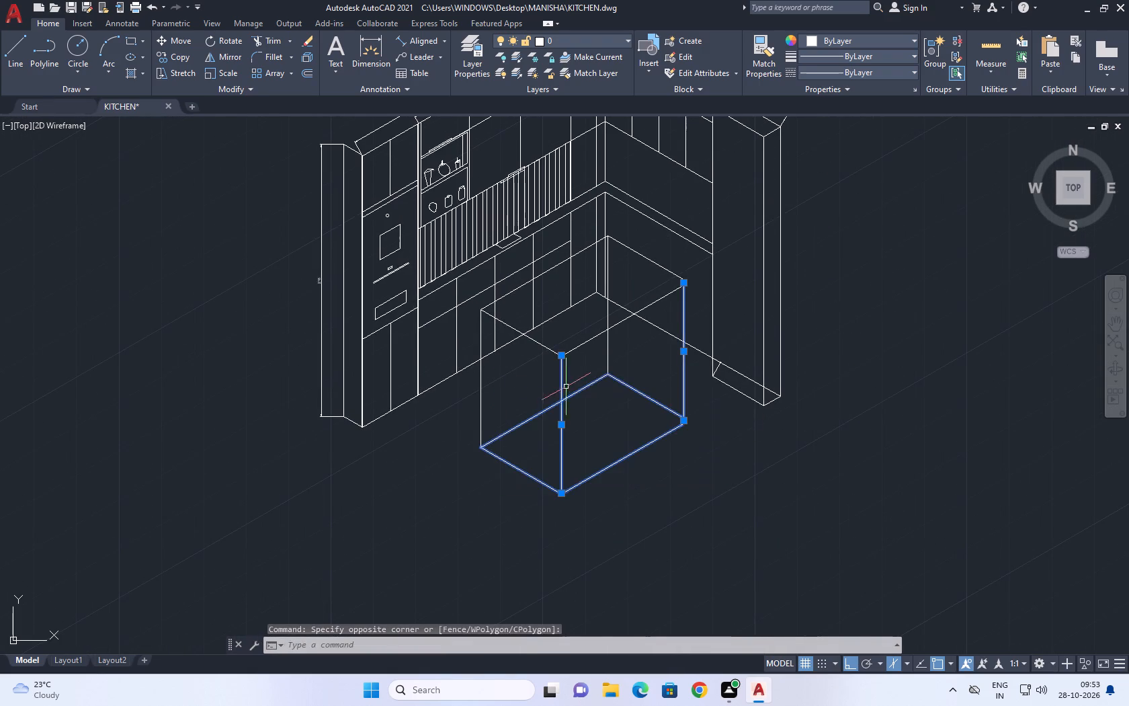
{"action": "scroll", "coordinate": [570, 387], "scroll_direction": "up", "scroll_amount": 1}
{"action": "left_click_drag", "start_coordinate": [643, 370], "coordinate": [640, 361]}
{"action": "left_click", "coordinate": [626, 344]}
{"action": "left_click", "coordinate": [434, 399]}
{"action": "left_click", "coordinate": [414, 409]}
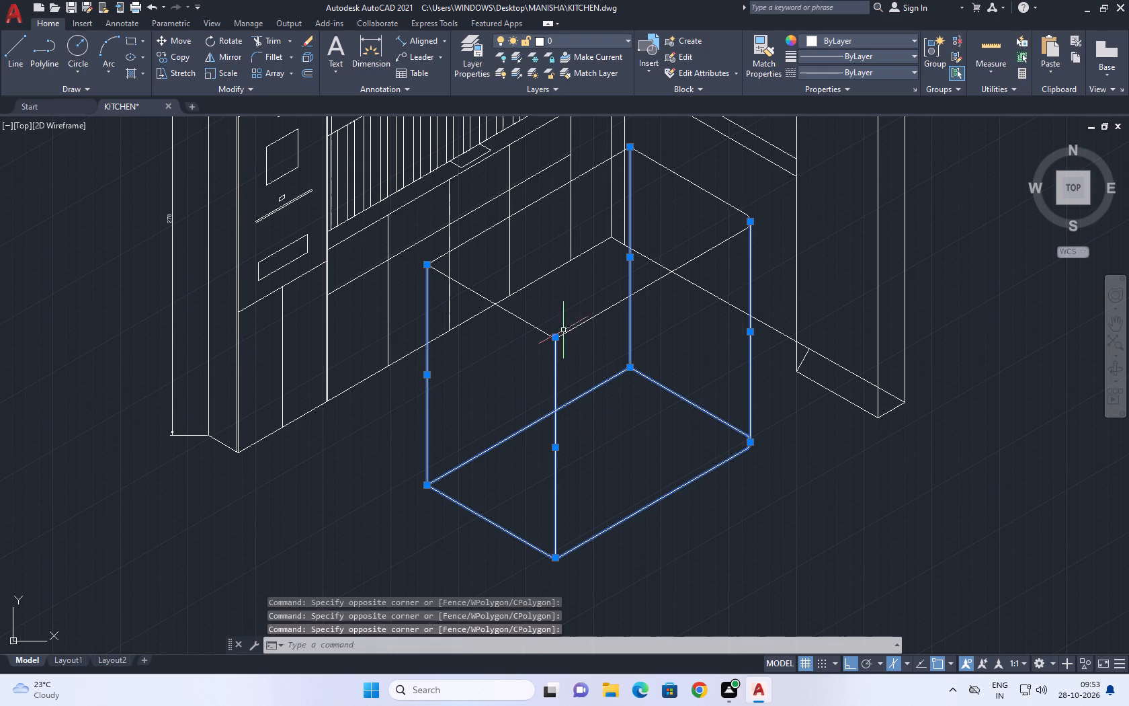
{"action": "left_click", "coordinate": [563, 330]}
{"action": "left_click_drag", "start_coordinate": [548, 338], "coordinate": [546, 349]}
{"action": "key", "text": "m"}
{"action": "key", "text": "space"}
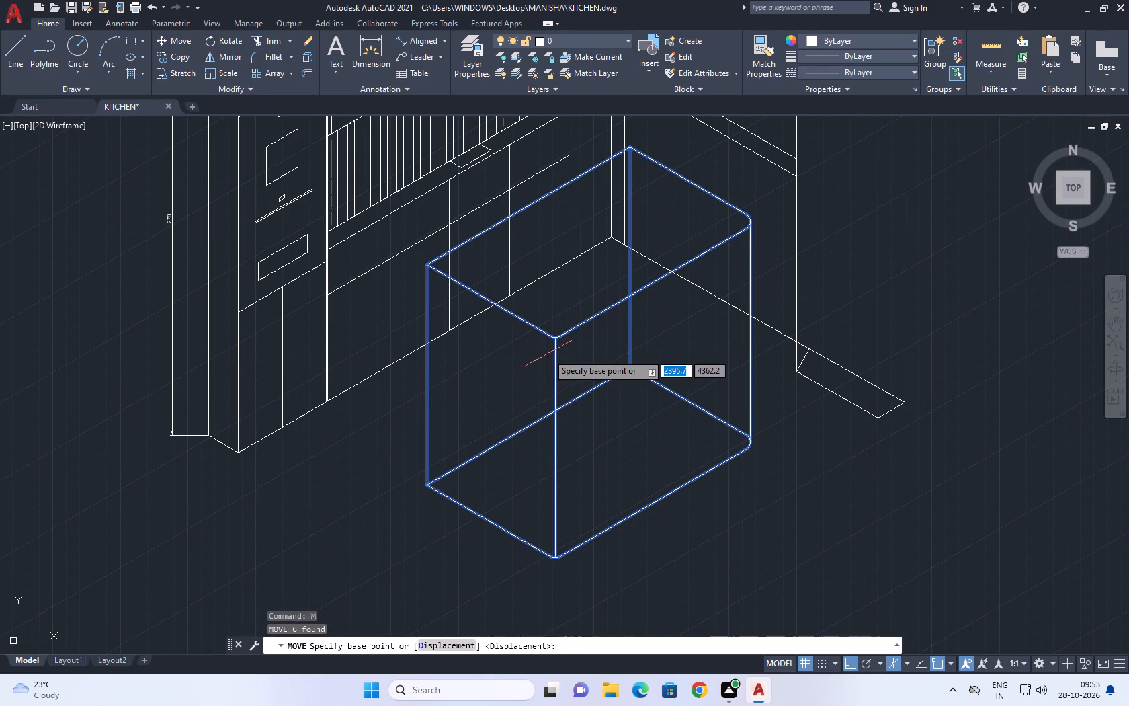
{"action": "left_click", "coordinate": [548, 353]}
{"action": "scroll", "coordinate": [597, 377], "scroll_direction": "down", "scroll_amount": 3}
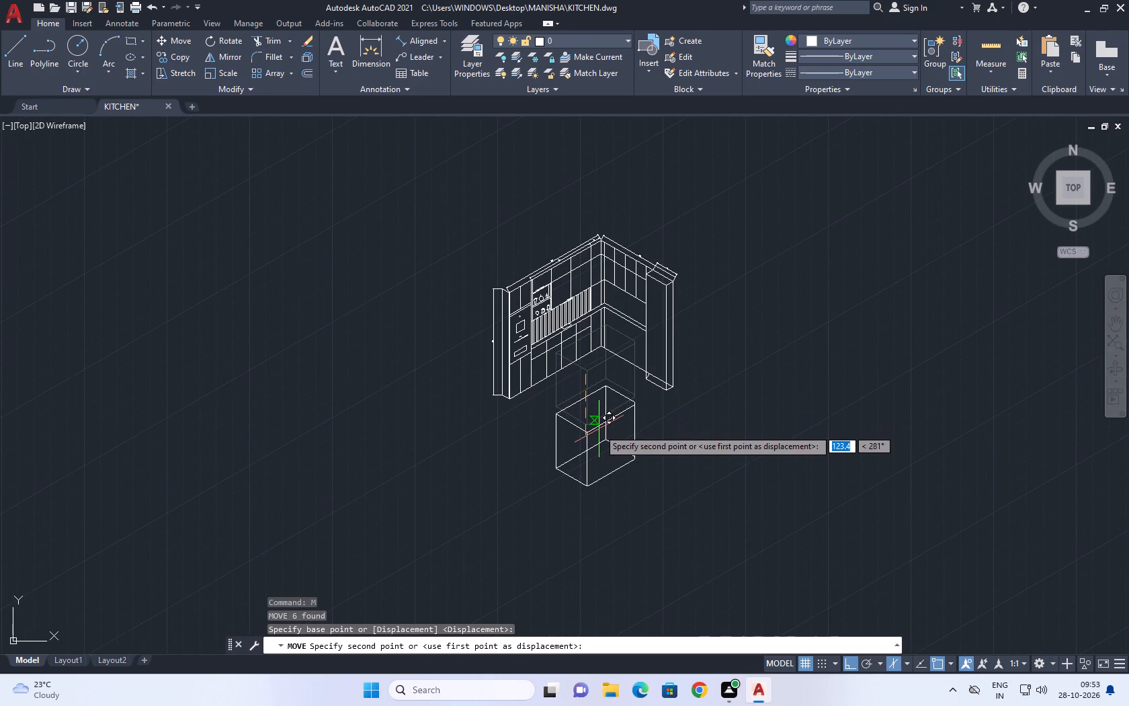
{"action": "left_click", "coordinate": [599, 442]}
Copy the island's top outline block a short distance below itself to form the countertop's lower edge.
{"action": "middle_click_drag", "start_coordinate": [621, 438], "coordinate": [643, 528]}
{"action": "scroll", "coordinate": [643, 526], "scroll_direction": "up", "scroll_amount": 2}
{"action": "middle_click_drag", "start_coordinate": [637, 506], "coordinate": [626, 369]}
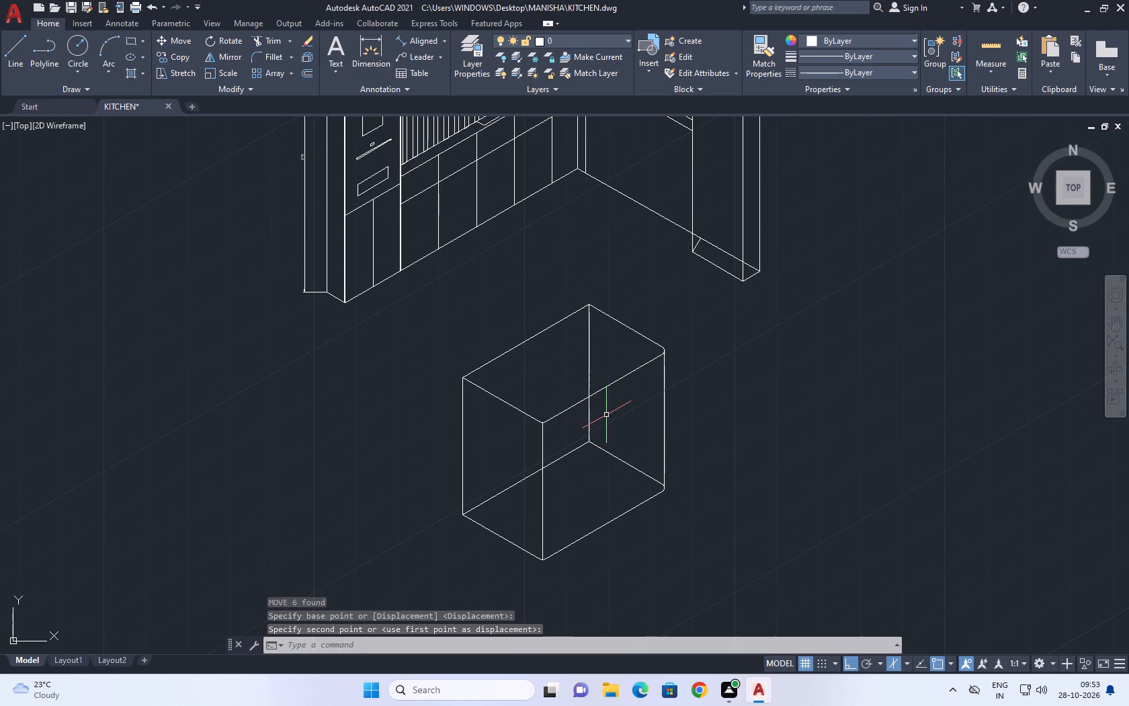
{"action": "scroll", "coordinate": [582, 398], "scroll_direction": "up", "scroll_amount": 1}
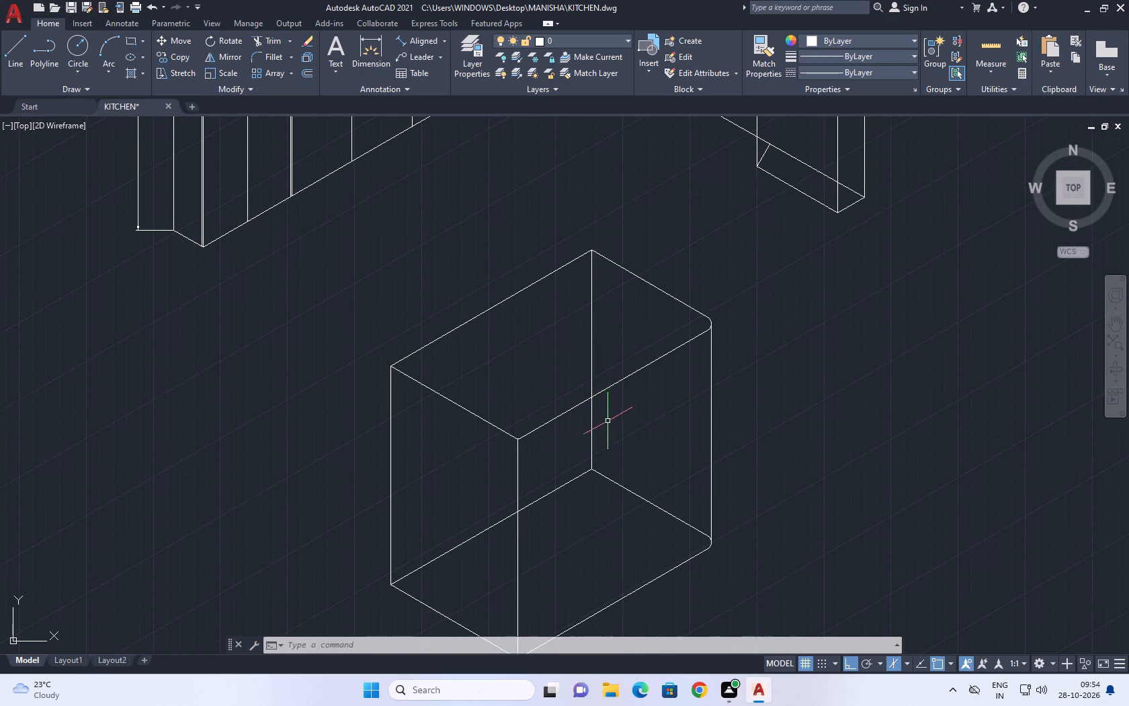
{"action": "middle_click_drag", "start_coordinate": [606, 421], "coordinate": [517, 346]}
{"action": "middle_click_drag", "start_coordinate": [390, 444], "coordinate": [458, 452]}
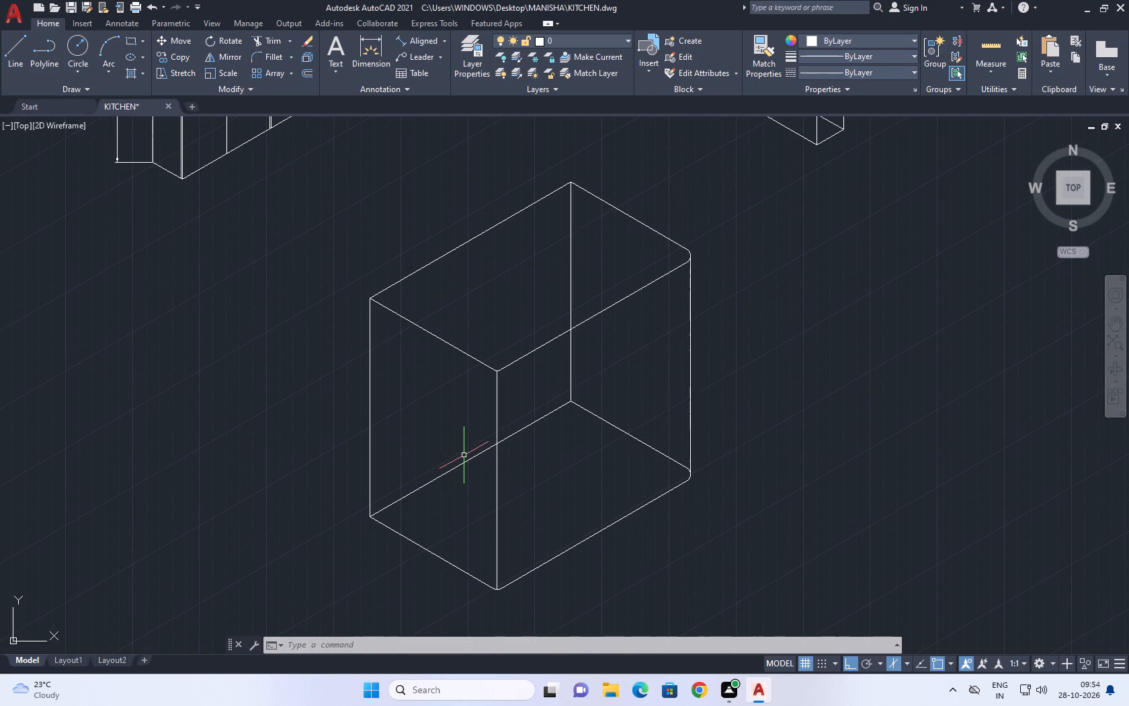
{"action": "left_click", "coordinate": [528, 382]}
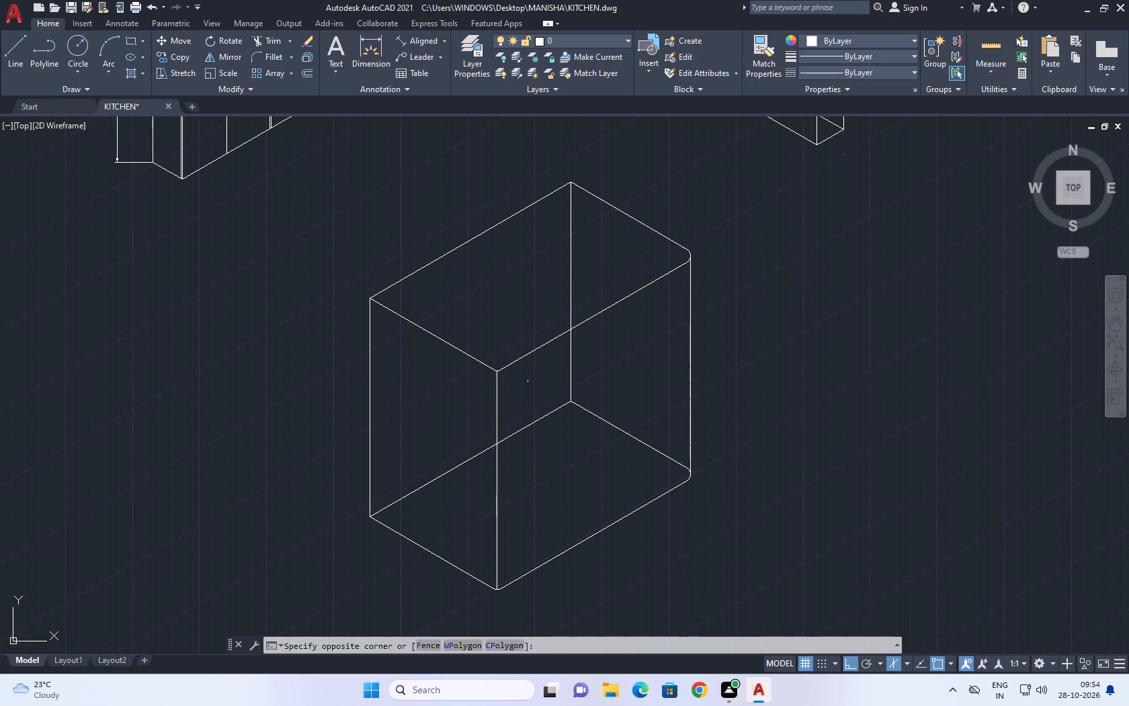
{"action": "left_click", "coordinate": [513, 339]}
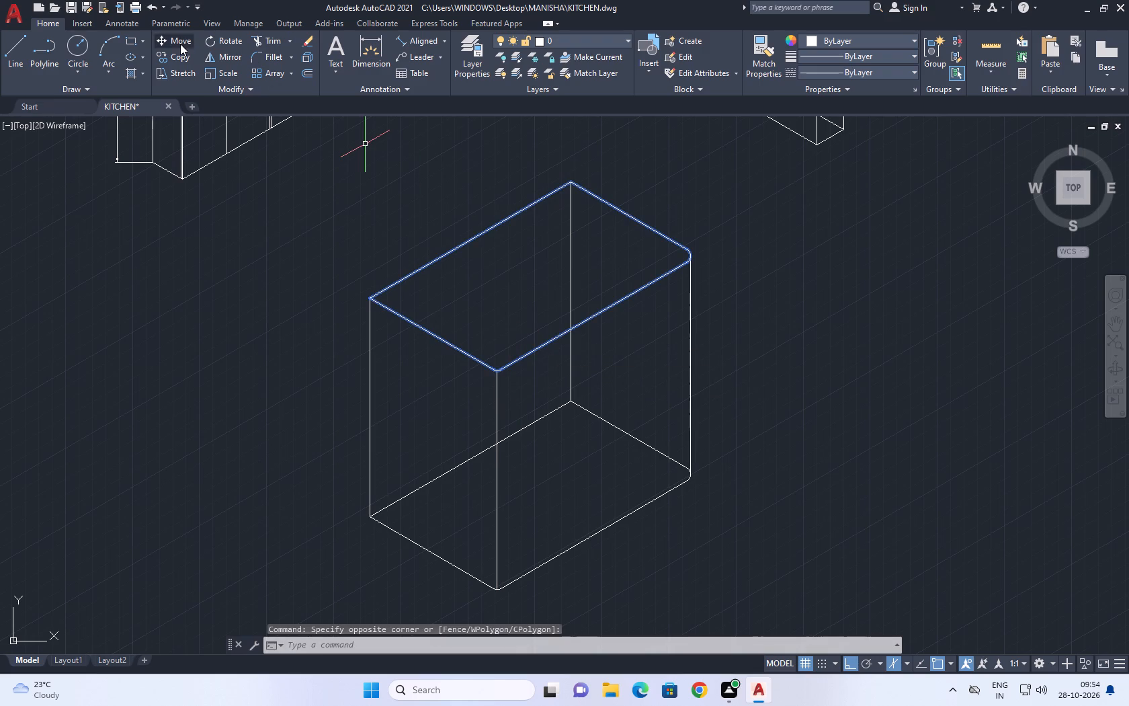
{"action": "left_click", "coordinate": [185, 55]}
{"action": "scroll", "coordinate": [530, 344], "scroll_direction": "up", "scroll_amount": 2}
{"action": "left_click", "coordinate": [530, 350]}
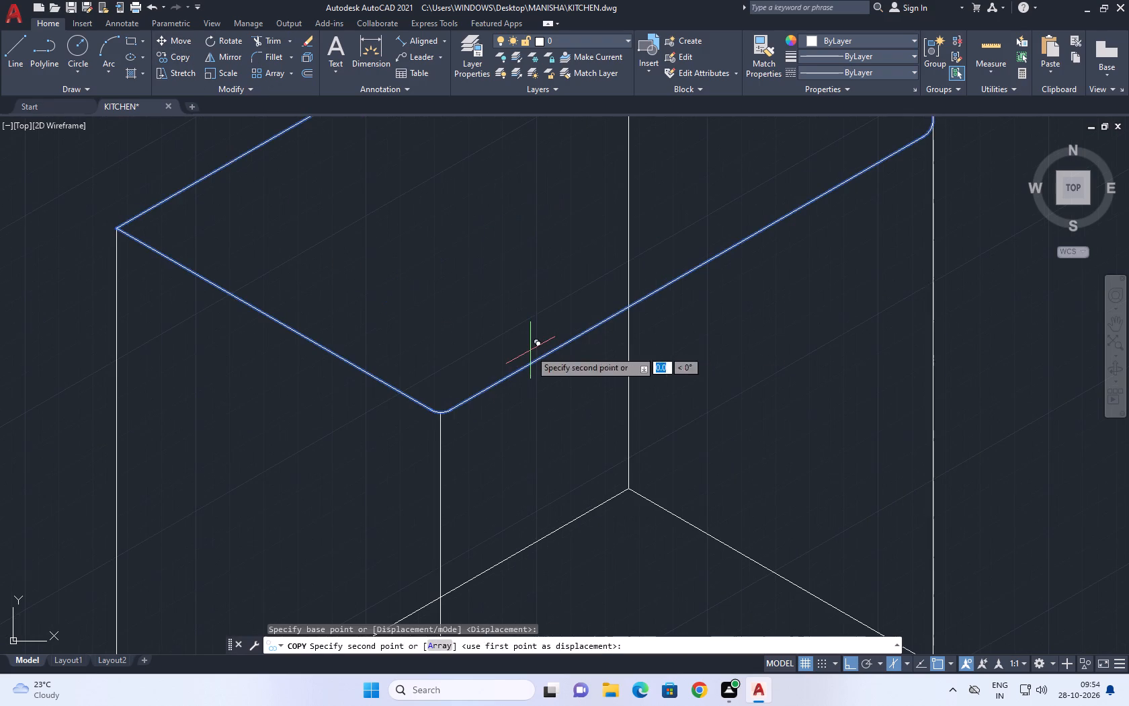
{"action": "left_click", "coordinate": [528, 371]}
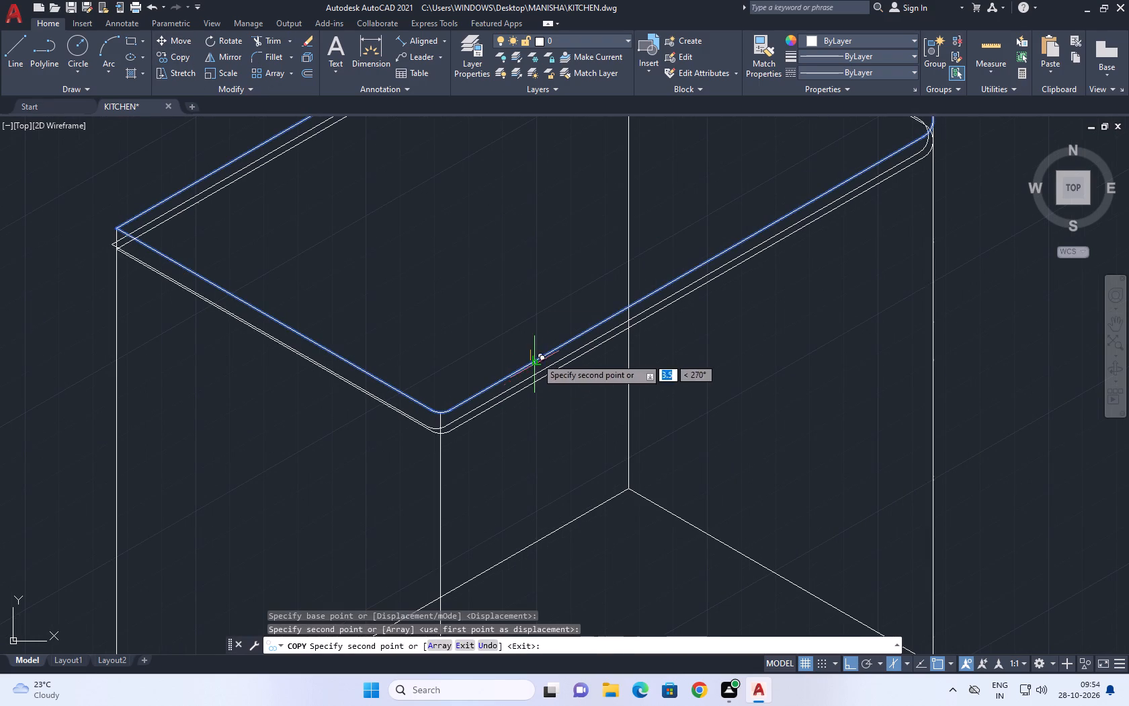
{"action": "right_click", "coordinate": [495, 246]}
{"action": "left_click", "coordinate": [571, 271]}
{"action": "scroll", "coordinate": [640, 422], "scroll_direction": "down", "scroll_amount": 2}
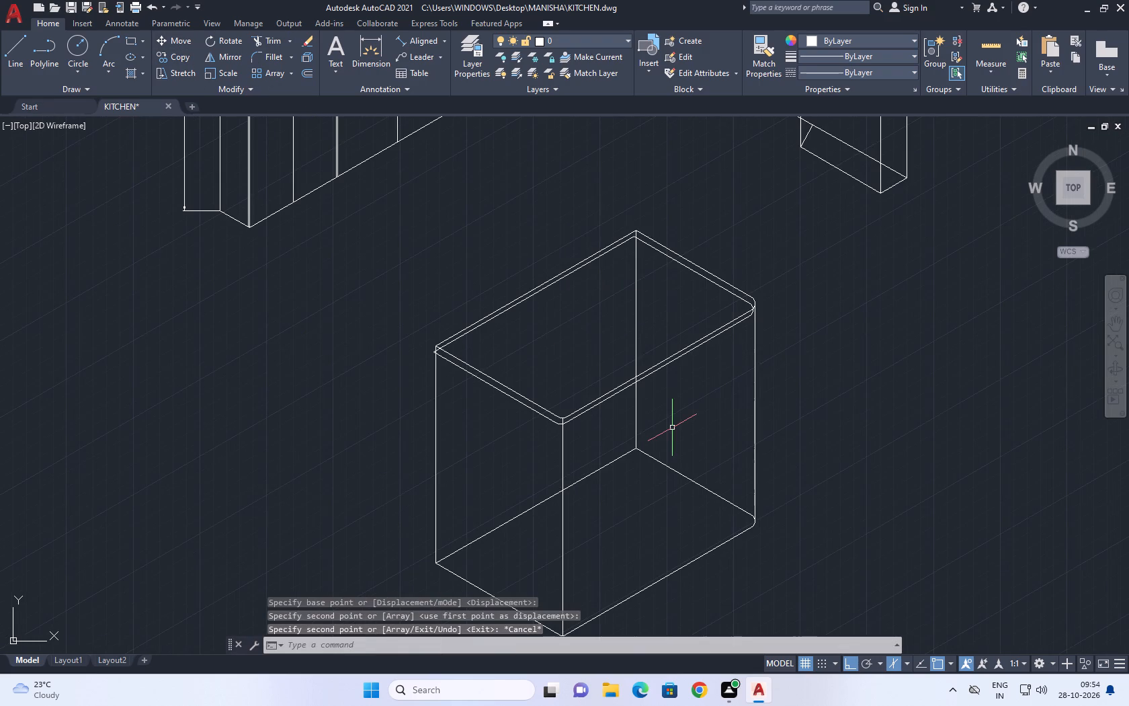
Move the copied outline about 1.2 units horizontally so its rounded front corner meets the island's front vertical edge.
{"action": "middle_click_drag", "start_coordinate": [652, 438], "coordinate": [618, 446]}
{"action": "scroll", "coordinate": [624, 443], "scroll_direction": "down", "scroll_amount": 1}
{"action": "middle_click", "coordinate": [618, 446]}
{"action": "scroll", "coordinate": [562, 434], "scroll_direction": "up", "scroll_amount": 2}
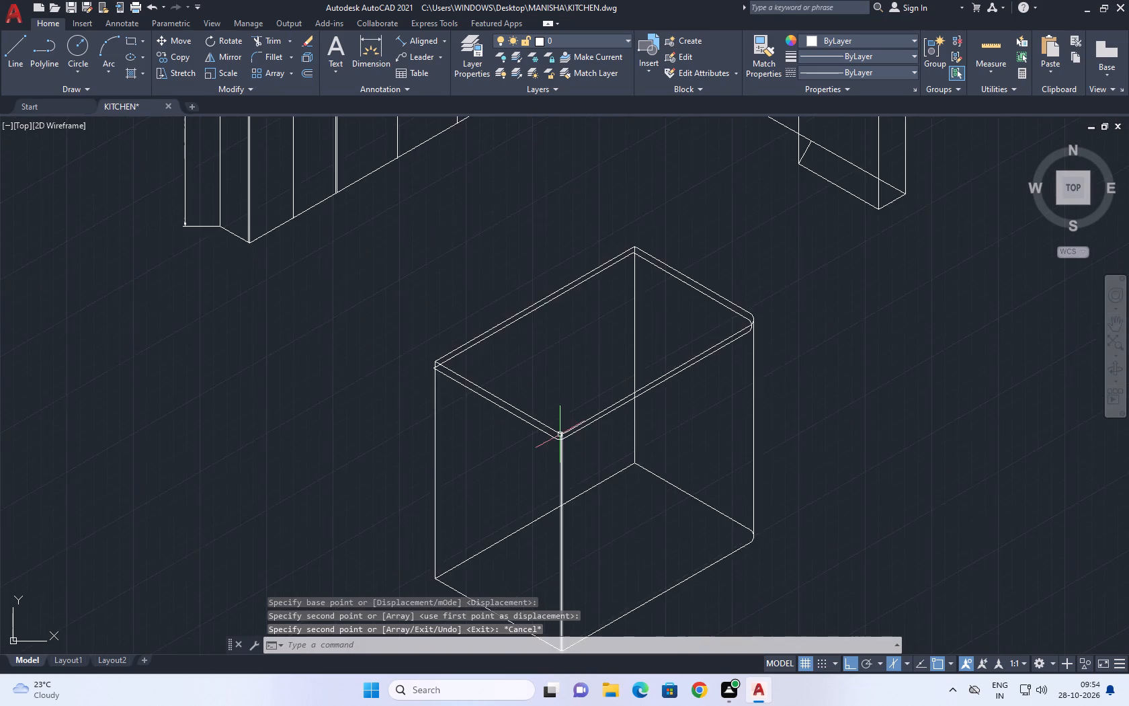
{"action": "scroll", "coordinate": [560, 434], "scroll_direction": "up", "scroll_amount": 2}
{"action": "left_click", "coordinate": [568, 450]}
{"action": "middle_click_drag", "start_coordinate": [640, 488], "coordinate": [601, 498]}
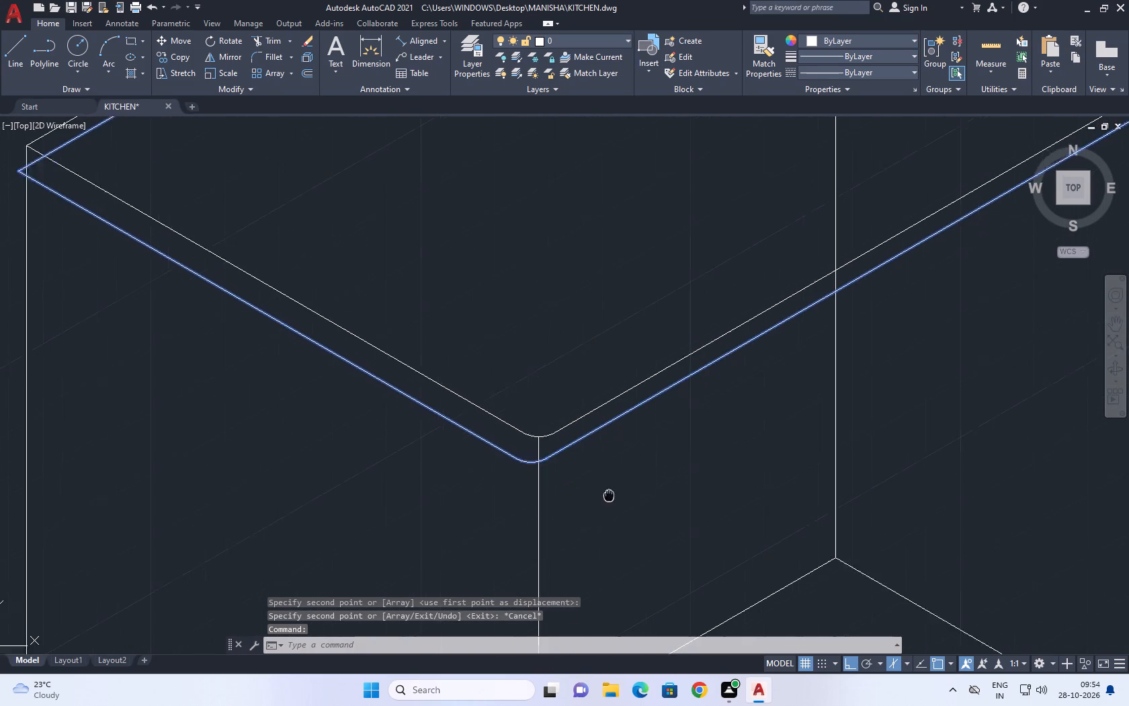
{"action": "middle_click_drag", "start_coordinate": [601, 498], "coordinate": [574, 506]}
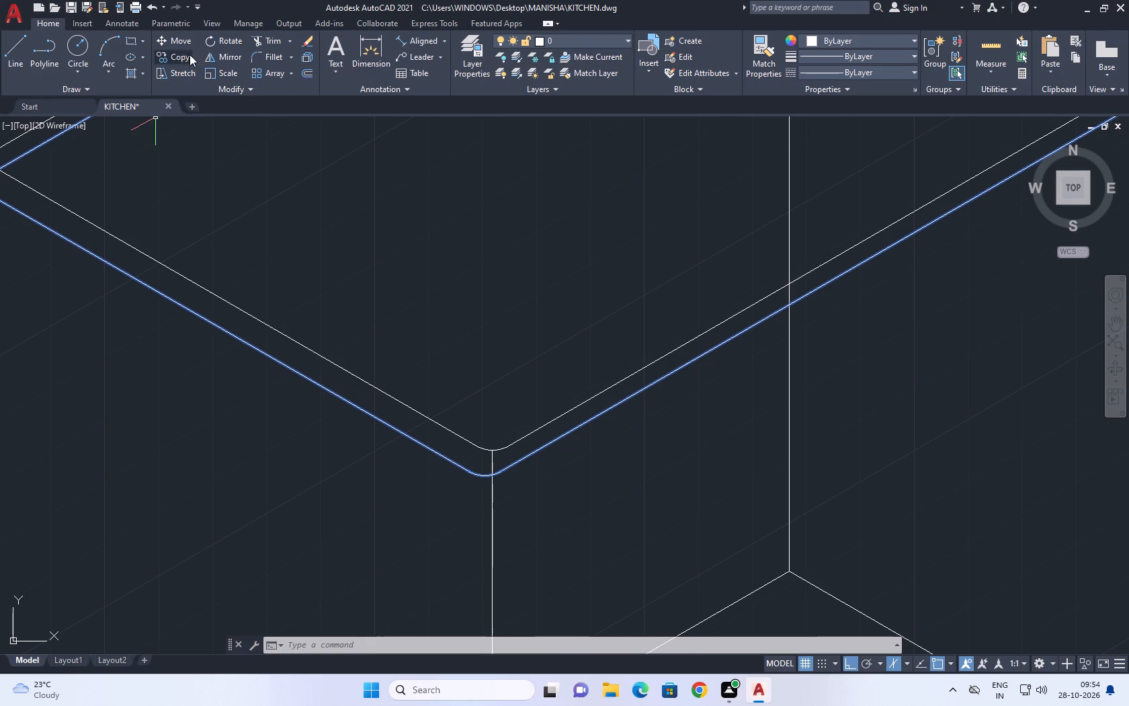
{"action": "left_click", "coordinate": [179, 36]}
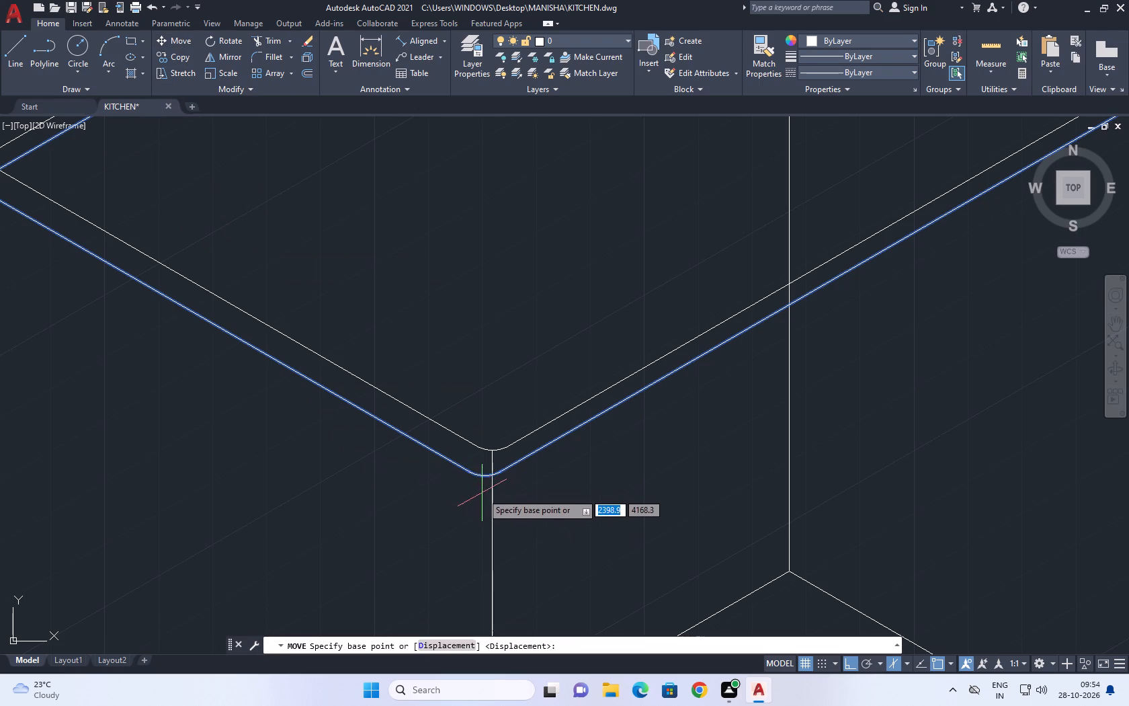
{"action": "scroll", "coordinate": [487, 487], "scroll_direction": "up", "scroll_amount": 2}
{"action": "left_click", "coordinate": [478, 464]}
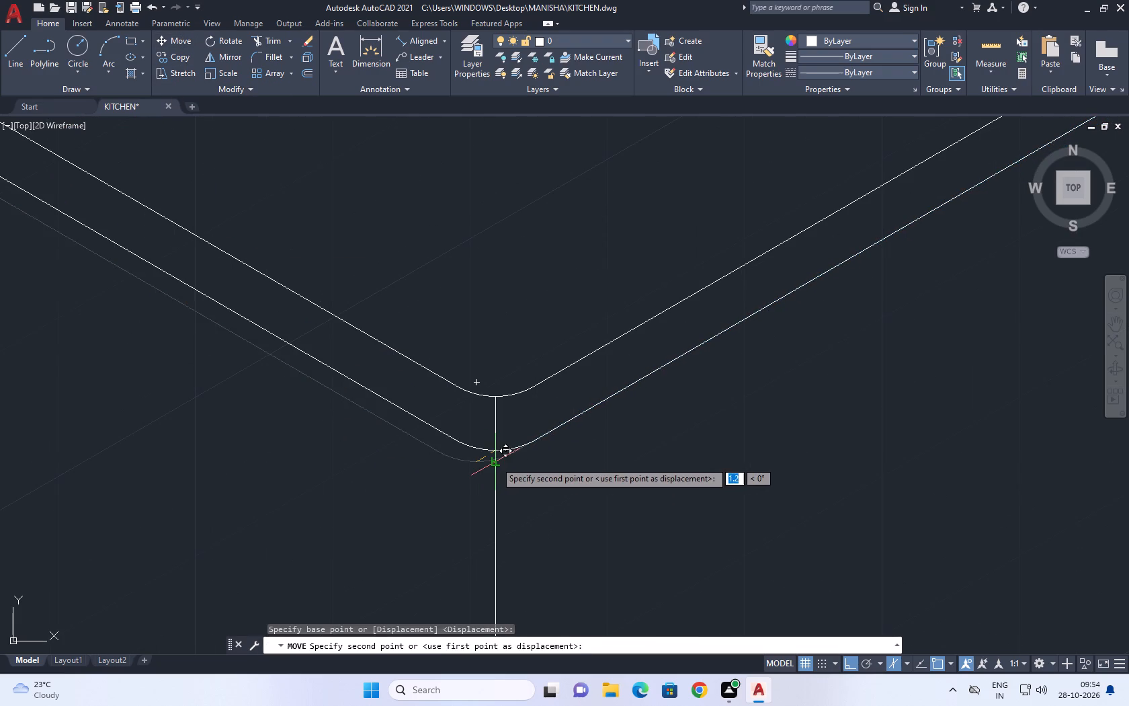
{"action": "left_click", "coordinate": [495, 461]}
{"action": "scroll", "coordinate": [567, 460], "scroll_direction": "down", "scroll_amount": 6}
{"action": "scroll", "coordinate": [669, 390], "scroll_direction": "up", "scroll_amount": 2}
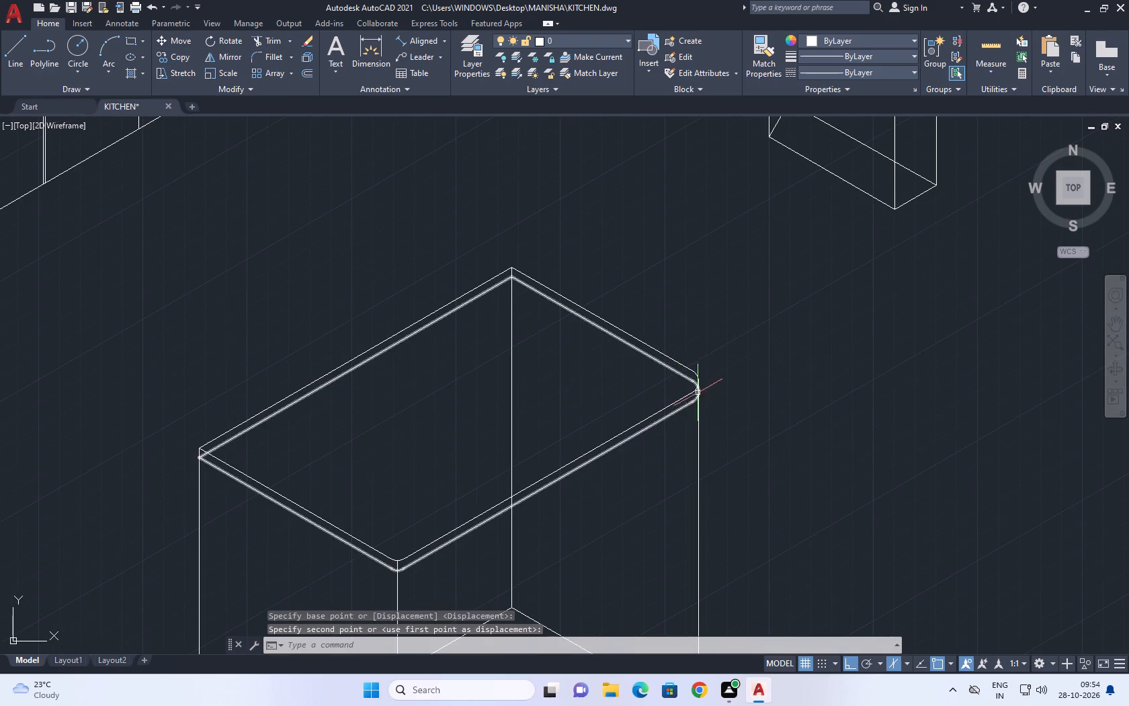
Examine the island's double top outline at its corners and the island's placement relative to the cabinets.
{"action": "middle_click_drag", "start_coordinate": [702, 395], "coordinate": [681, 428]}
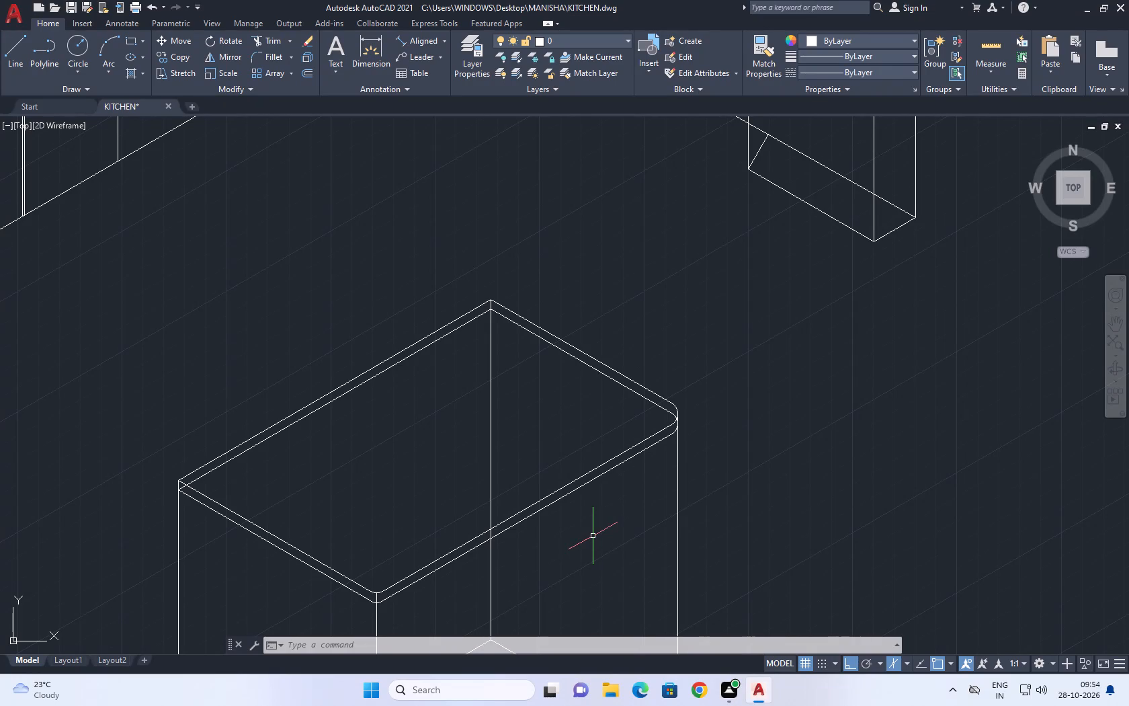
{"action": "scroll", "coordinate": [529, 475], "scroll_direction": "down", "scroll_amount": 1}
{"action": "middle_click_drag", "start_coordinate": [527, 475], "coordinate": [496, 494]}
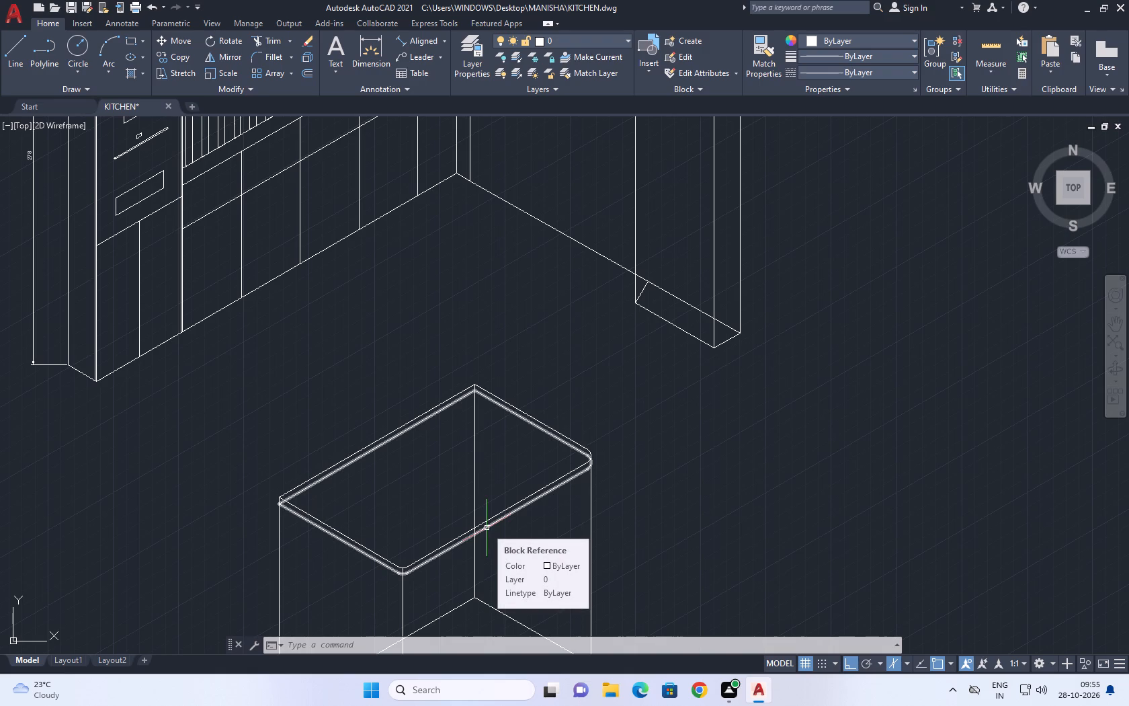
{"action": "middle_click_drag", "start_coordinate": [631, 422], "coordinate": [562, 402]}
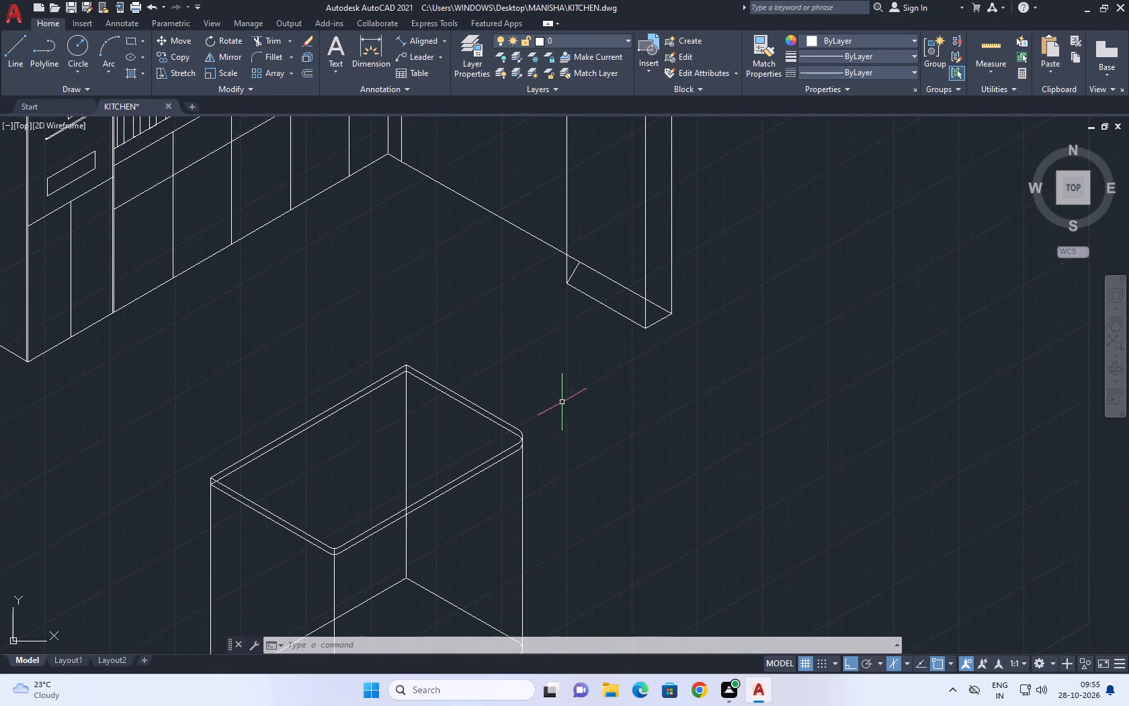
{"action": "scroll", "coordinate": [604, 417], "scroll_direction": "down", "scroll_amount": 5}
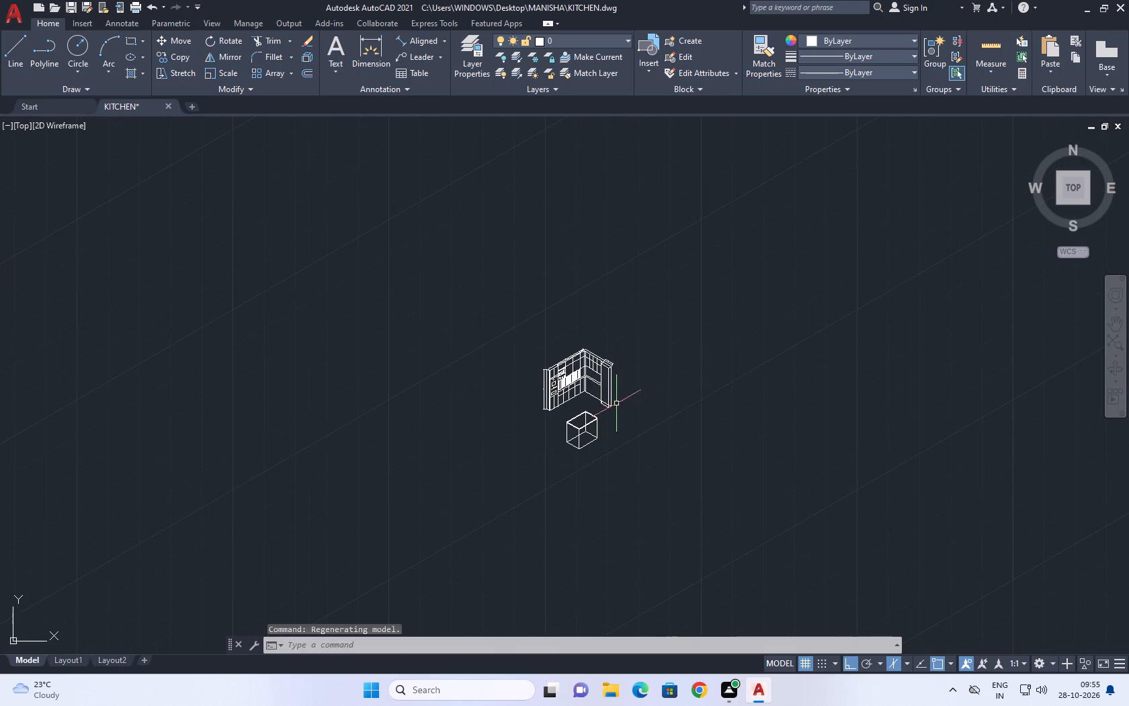
{"action": "scroll", "coordinate": [580, 428], "scroll_direction": "up", "scroll_amount": 3}
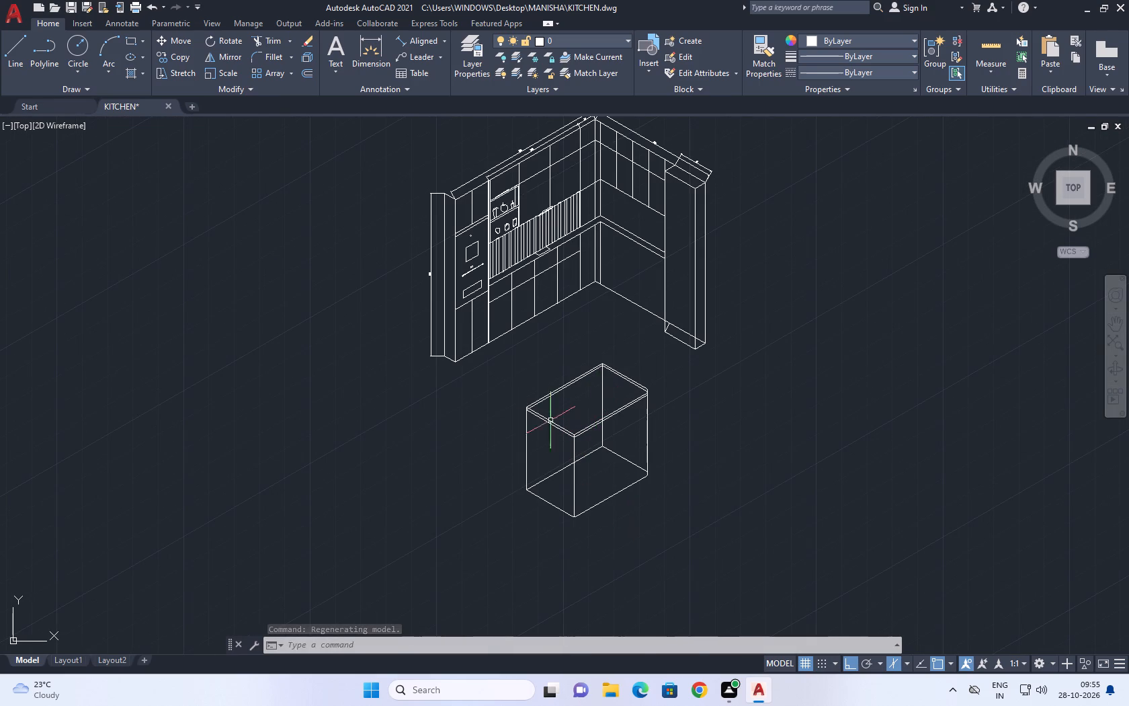
{"action": "scroll", "coordinate": [530, 409], "scroll_direction": "up", "scroll_amount": 3}
{"action": "middle_click_drag", "start_coordinate": [591, 446], "coordinate": [531, 450]}
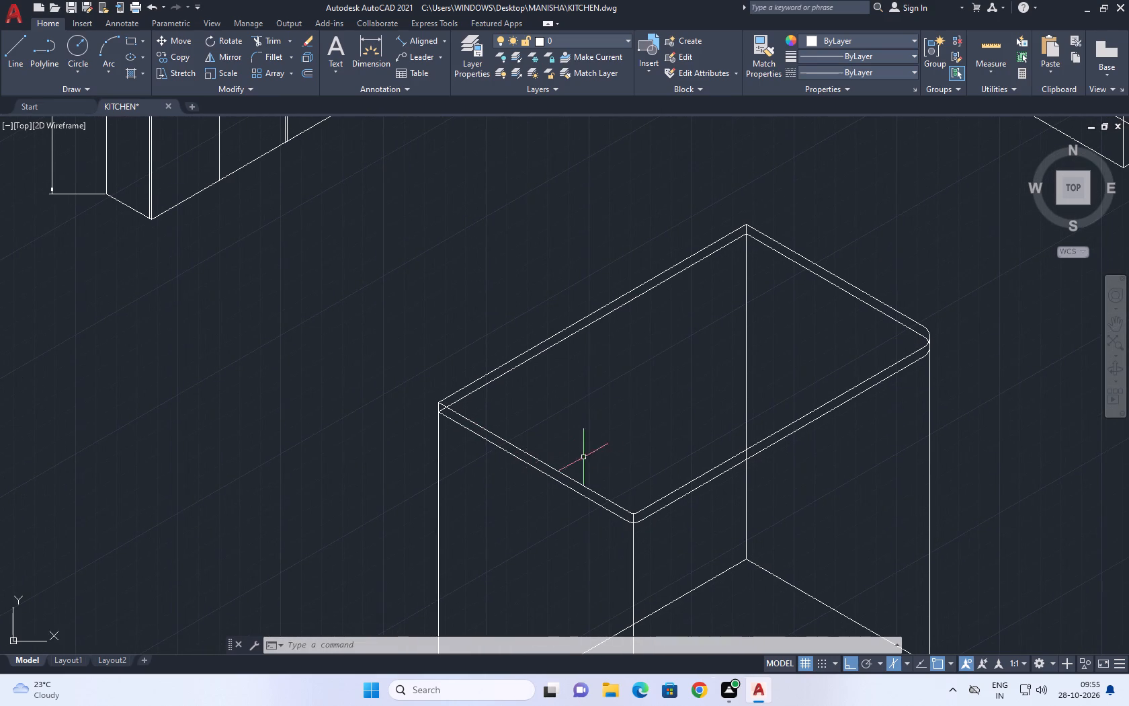
{"action": "middle_click_drag", "start_coordinate": [638, 428], "coordinate": [610, 463]}
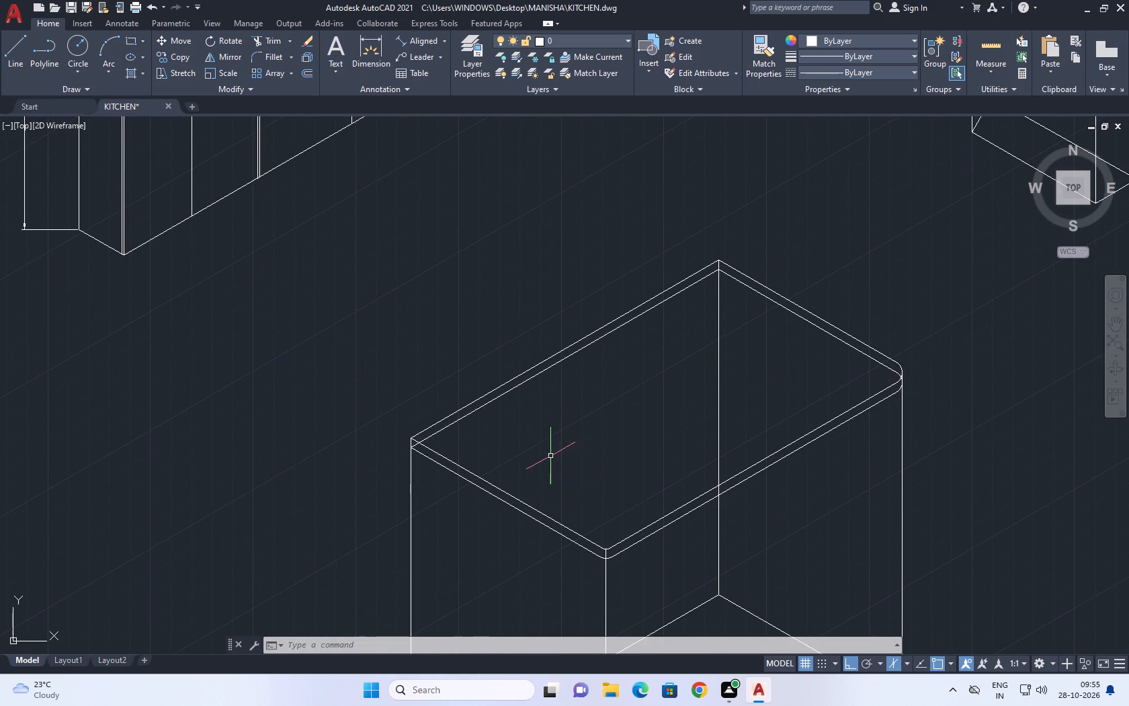
Trim away the island's rear vertical edge where it passes behind the countertop, including the short piece between its two front edge lines.
{"action": "scroll", "coordinate": [550, 457], "scroll_direction": "down", "scroll_amount": 1}
{"action": "middle_click_drag", "start_coordinate": [531, 432], "coordinate": [518, 448]}
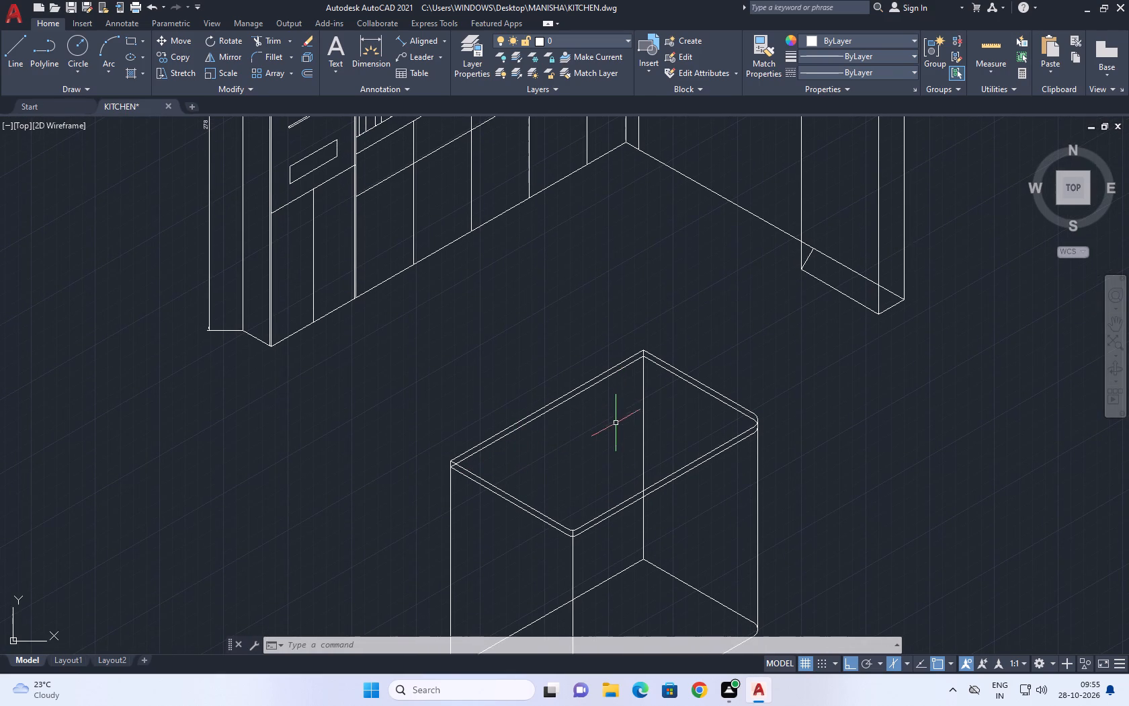
{"action": "type", "text": "TR"}
{"action": "key", "text": "space"}
{"action": "left_click", "coordinate": [660, 425]}
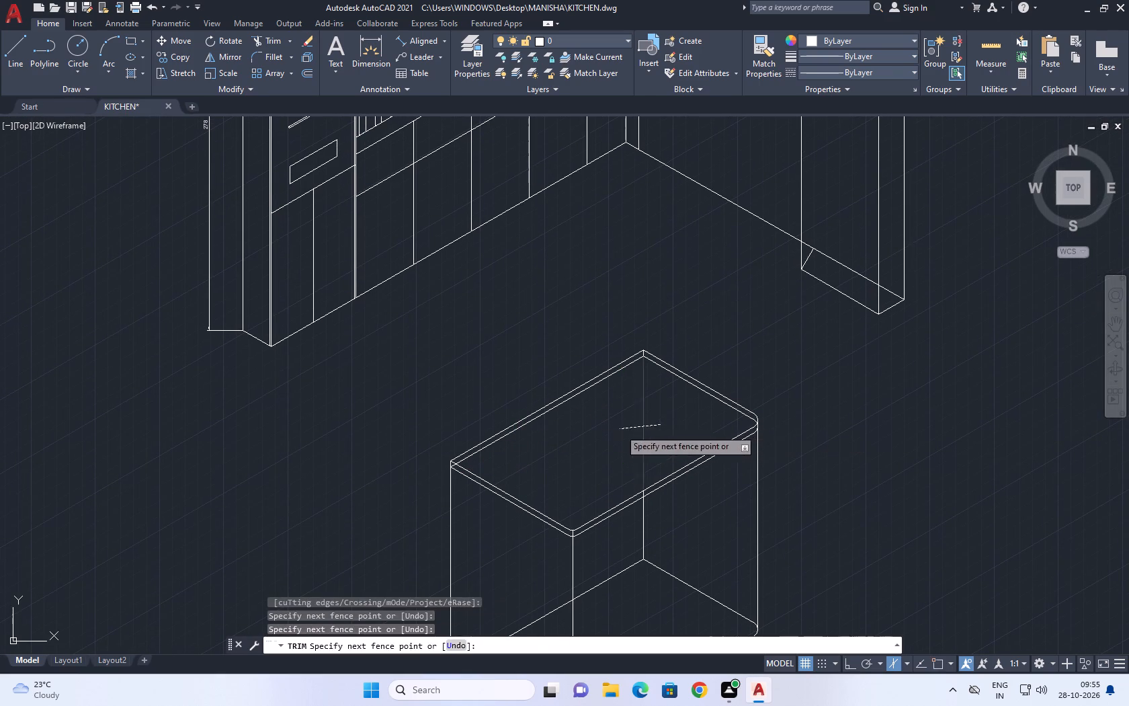
{"action": "left_click", "coordinate": [620, 429]}
{"action": "key", "text": "Escape"}
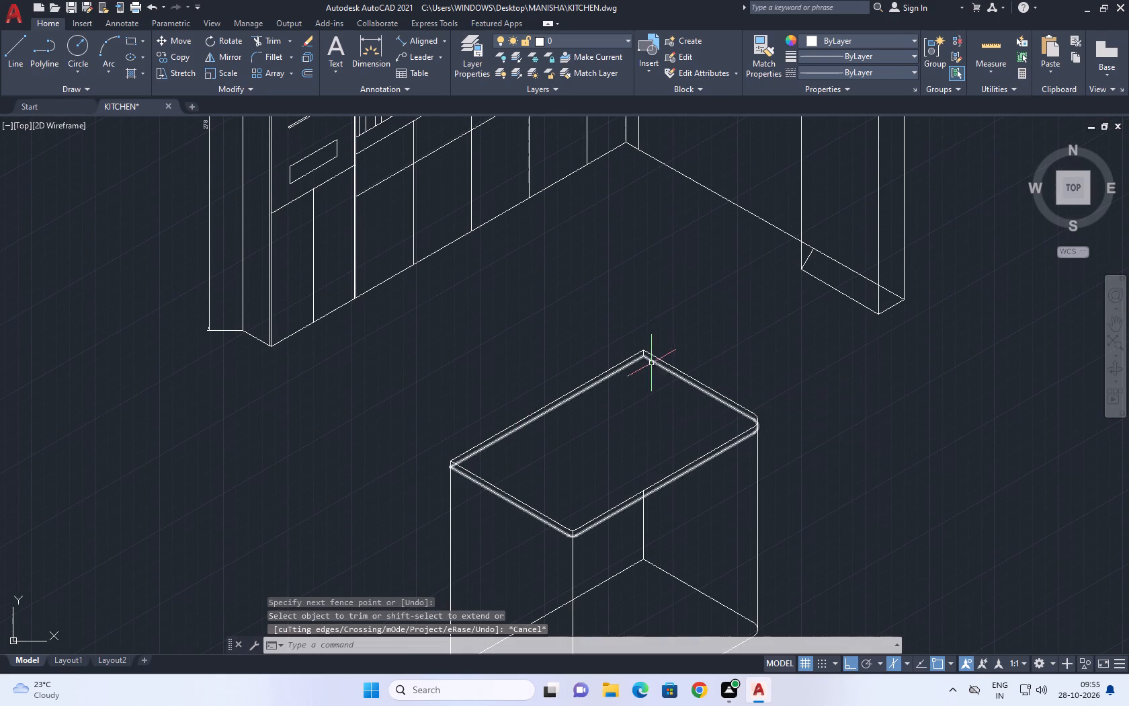
{"action": "type", "text": "TR"}
{"action": "key", "text": "space"}
{"action": "scroll", "coordinate": [644, 491], "scroll_direction": "up", "scroll_amount": 3}
{"action": "left_click", "coordinate": [644, 500]}
{"action": "left_click", "coordinate": [620, 510]}
{"action": "scroll", "coordinate": [709, 465], "scroll_direction": "down", "scroll_amount": 6}
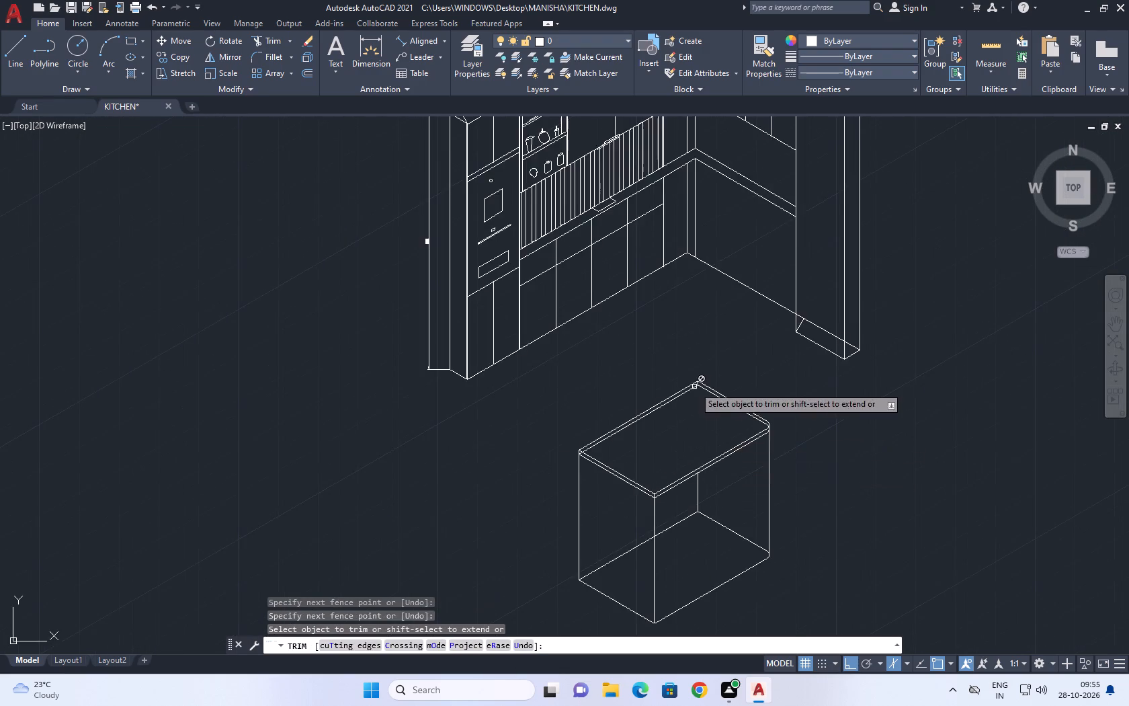
{"action": "scroll", "coordinate": [694, 385], "scroll_direction": "up", "scroll_amount": 2}
{"action": "key", "text": "Escape"}
Draw an open U-shaped spline with Ortho off on the middle of the island's top as a bowl's body.
{"action": "middle_click_drag", "start_coordinate": [695, 397], "coordinate": [711, 444]}
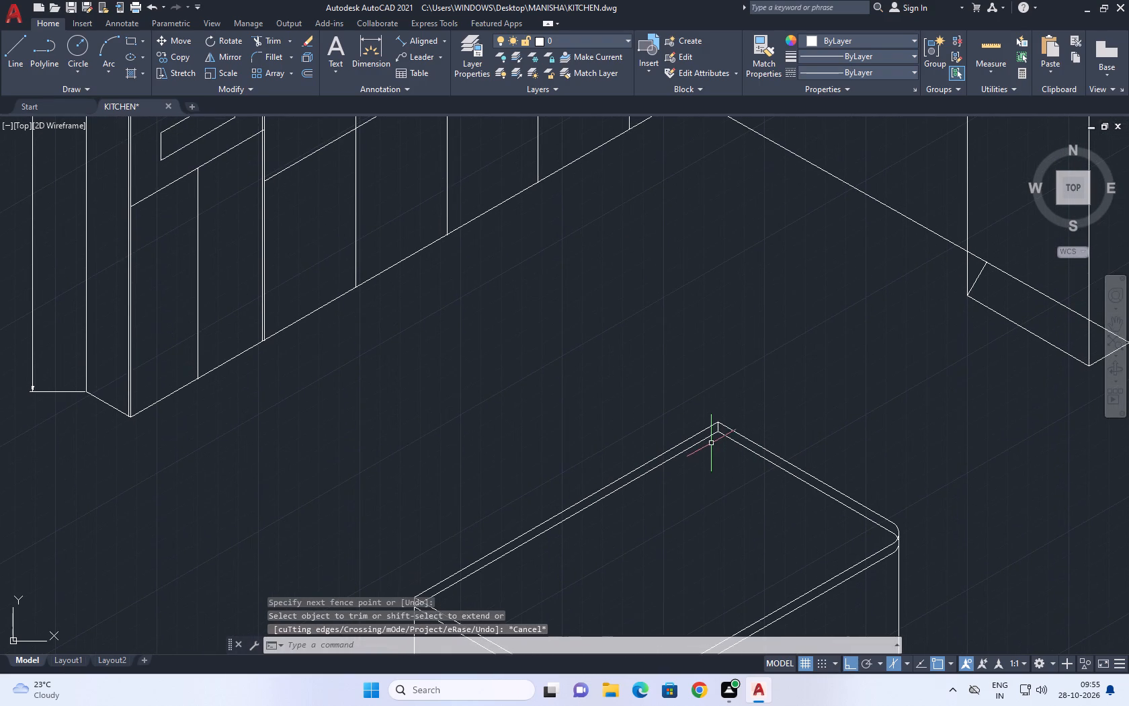
{"action": "key", "text": "s"}
{"action": "type", "text": "PL"}
{"action": "key", "text": "space"}
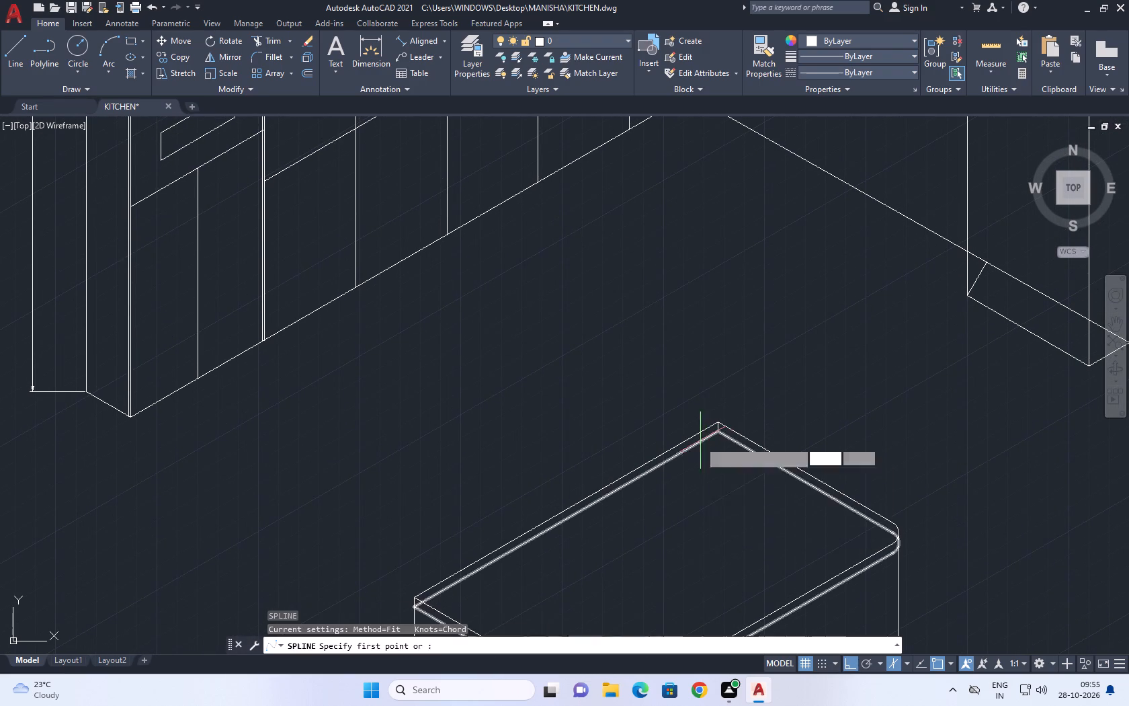
{"action": "middle_click_drag", "start_coordinate": [666, 583], "coordinate": [655, 410]}
{"action": "scroll", "coordinate": [655, 407], "scroll_direction": "up", "scroll_amount": 1}
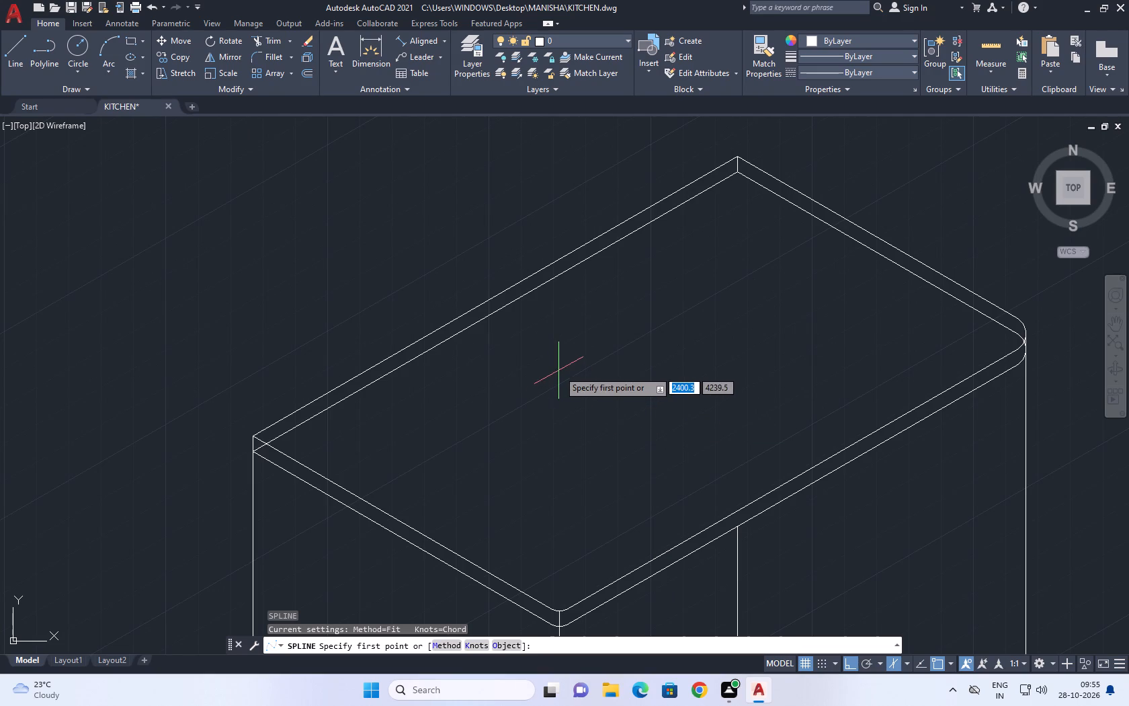
{"action": "left_click", "coordinate": [549, 375]}
{"action": "key", "text": "F8"}
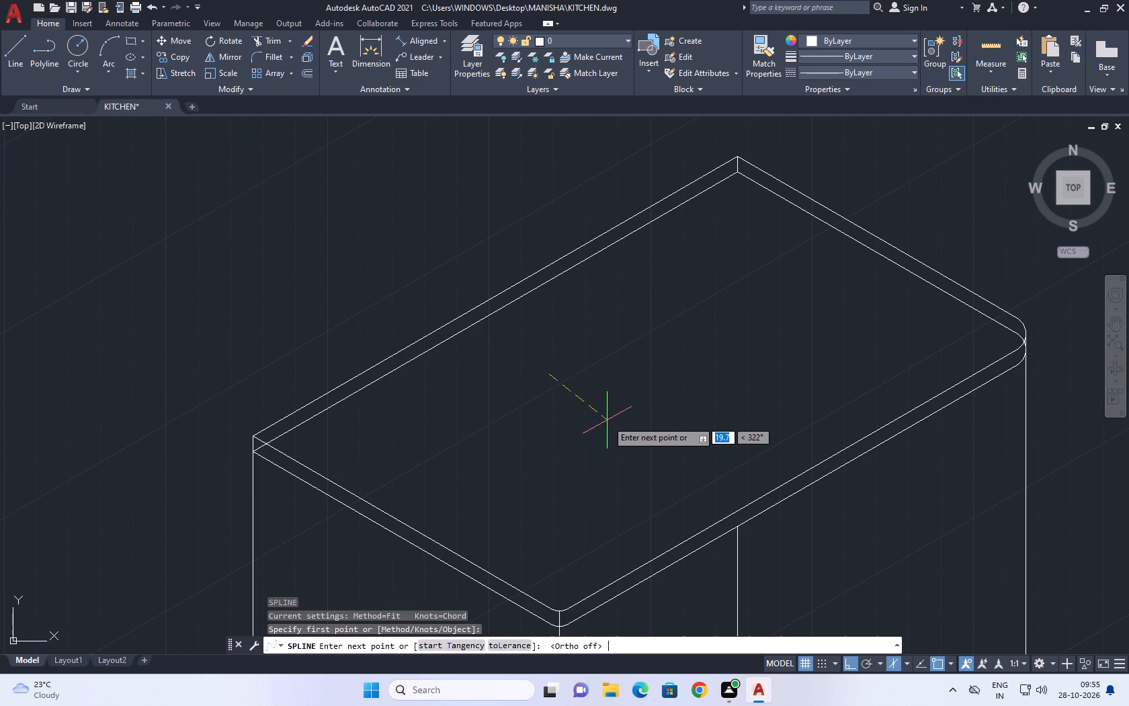
{"action": "left_click", "coordinate": [590, 429]}
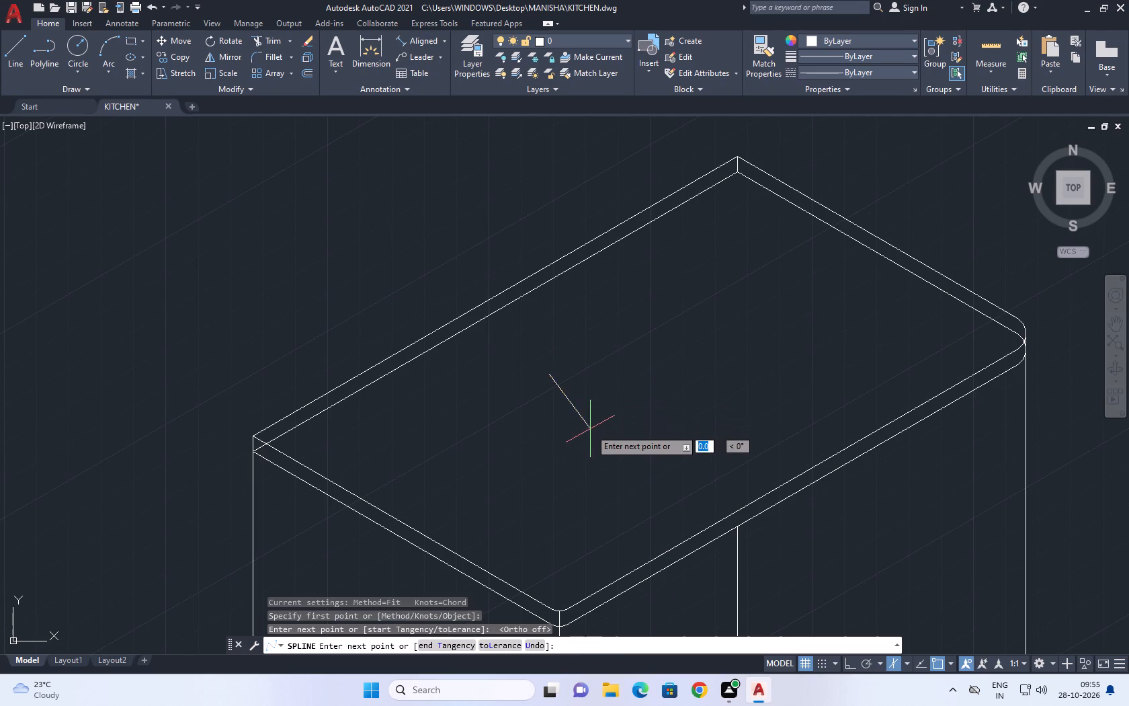
{"action": "left_click", "coordinate": [657, 424]}
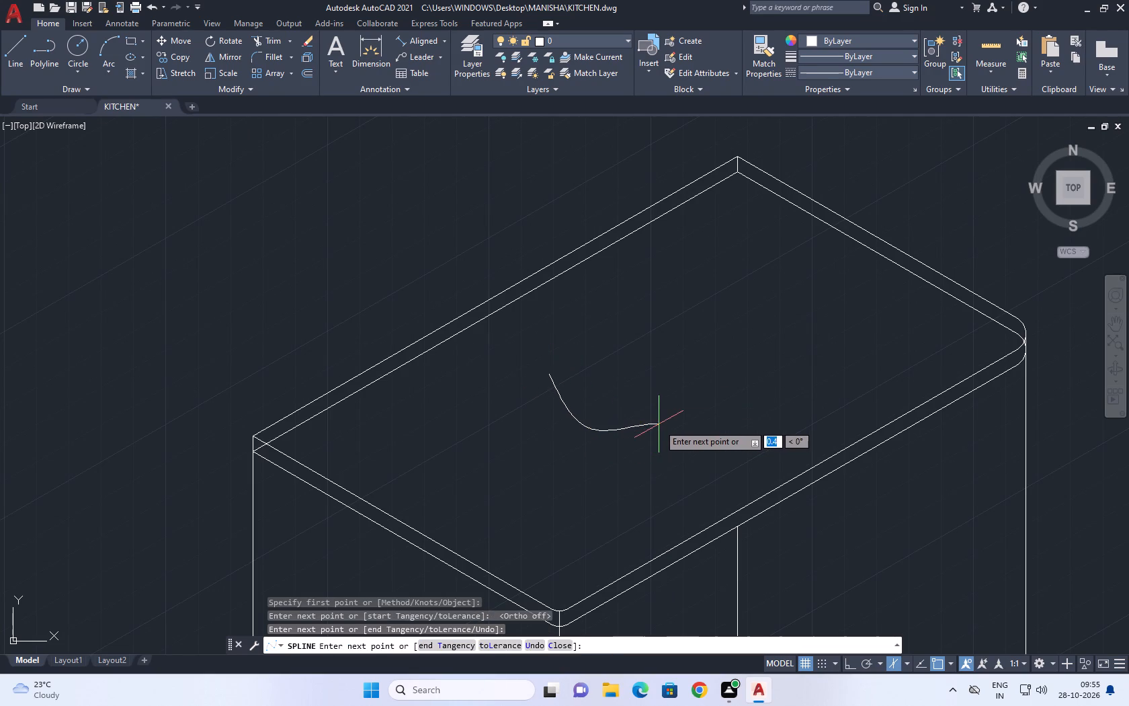
{"action": "left_click", "coordinate": [688, 362]}
{"action": "key", "text": "space"}
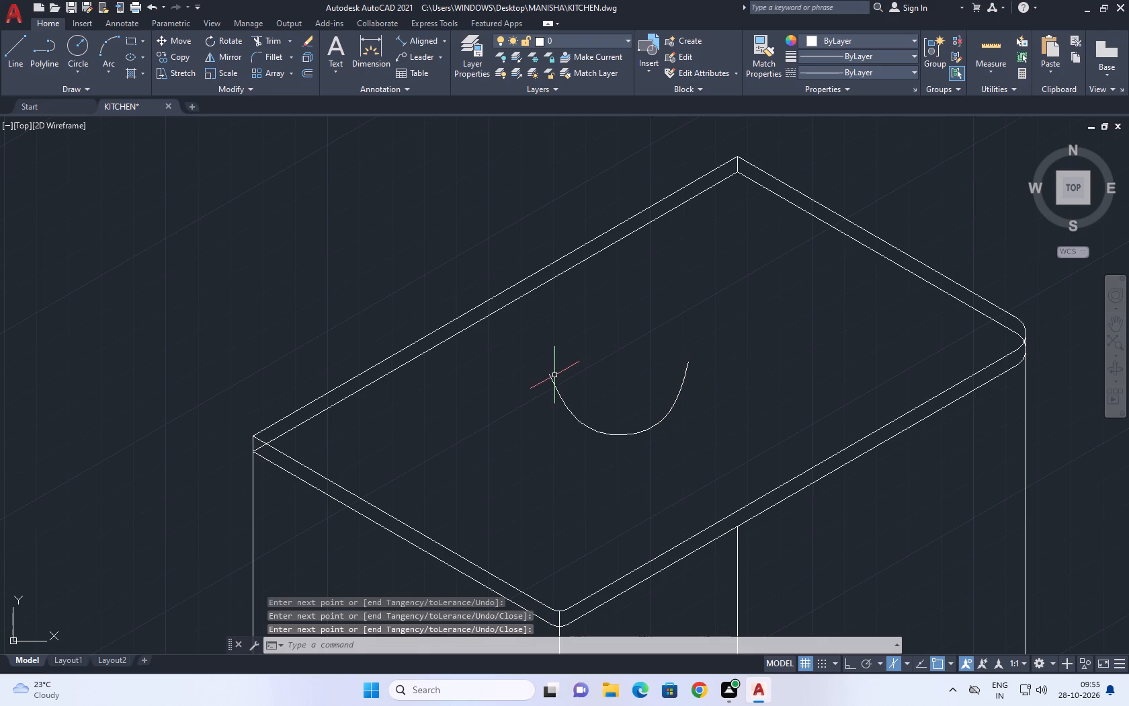
Draw a slightly sagging three-point spline between the two upper ends of the bowl curve as its front rim.
{"action": "key", "text": "space"}
{"action": "scroll", "coordinate": [548, 375], "scroll_direction": "up", "scroll_amount": 2}
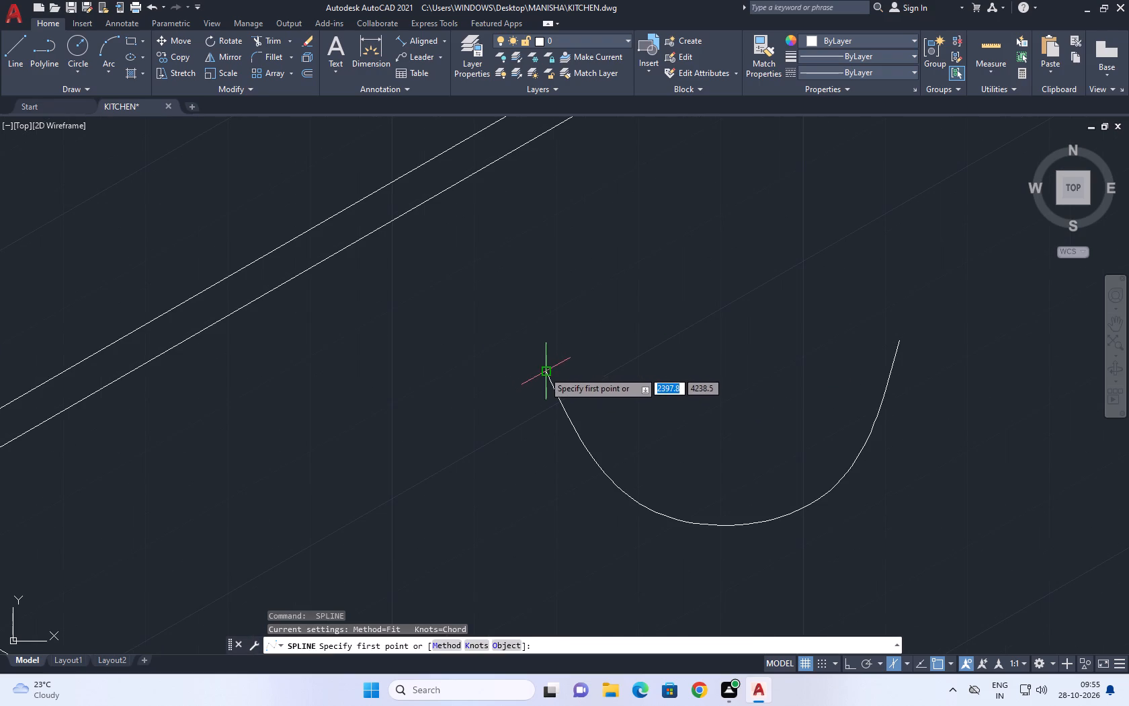
{"action": "left_click", "coordinate": [544, 371]}
{"action": "left_click", "coordinate": [685, 381]}
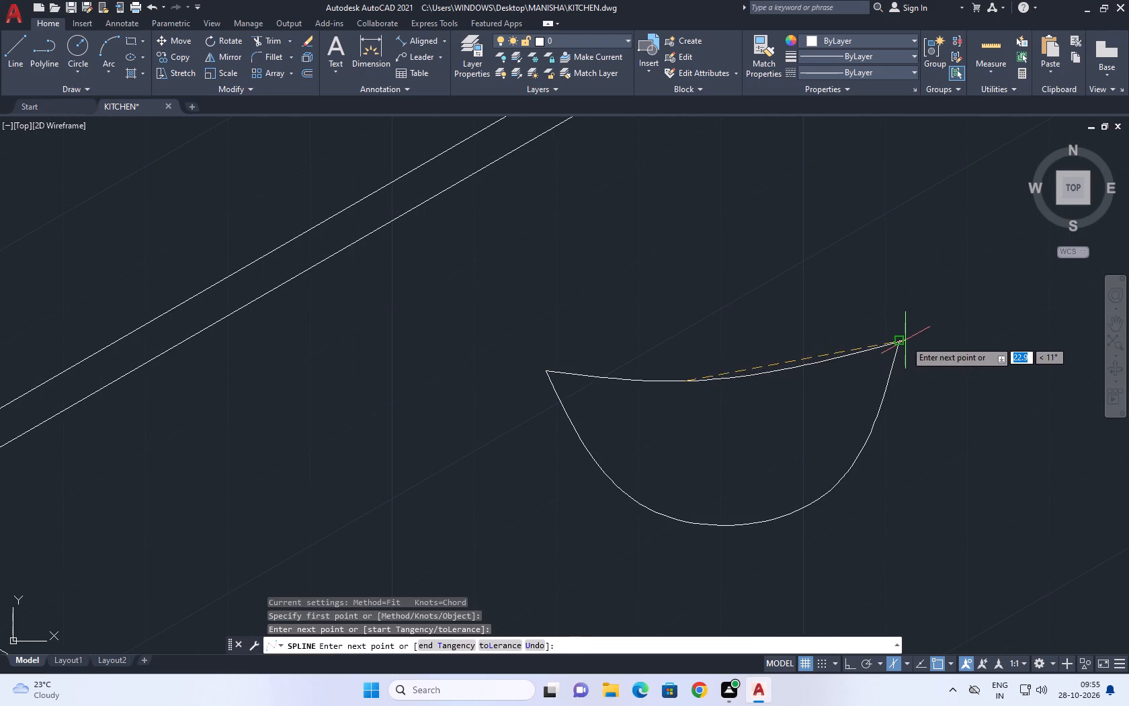
{"action": "left_click", "coordinate": [905, 340]}
{"action": "key", "text": "space"}
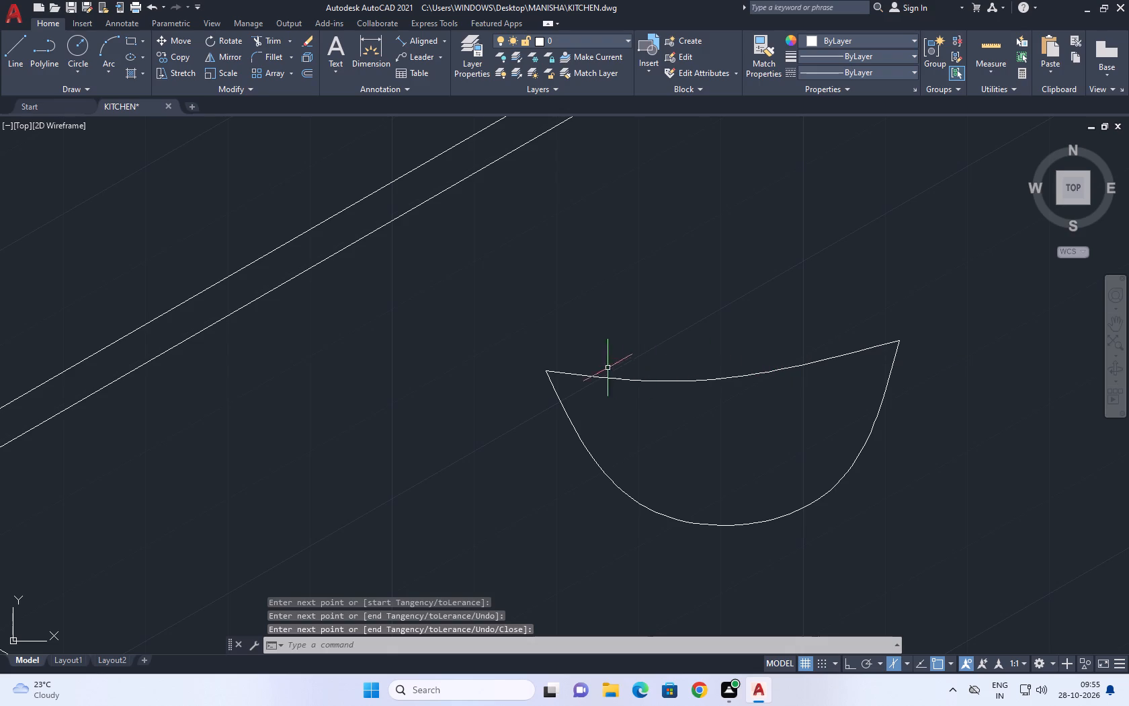
Draw a second spline from the same rim corner, arching above the front rim towards the opposite corner, as the back rim.
{"action": "key", "text": "space"}
{"action": "left_click", "coordinate": [546, 372]}
{"action": "left_click", "coordinate": [675, 329]}
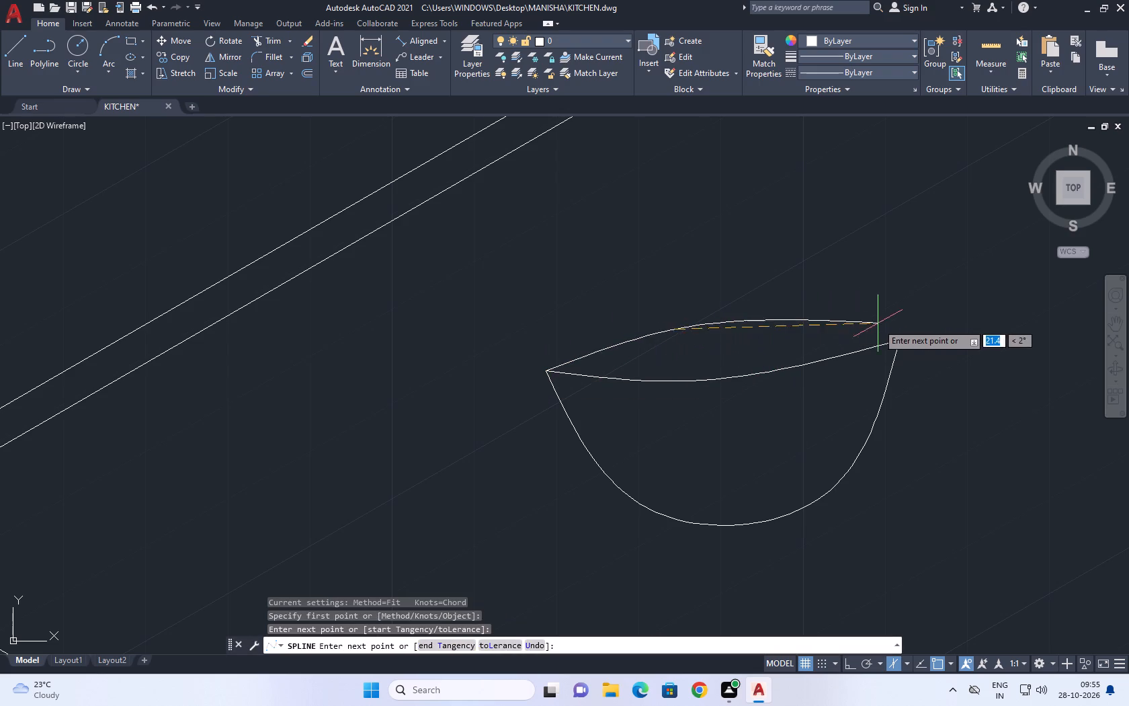
{"action": "left_click", "coordinate": [903, 338]}
{"action": "key", "text": "space"}
Reshape the back rim spline by stretching its stray end point onto the bowl's corner and shifting its middle fit point along the arch.
{"action": "scroll", "coordinate": [885, 360], "scroll_direction": "up", "scroll_amount": 2}
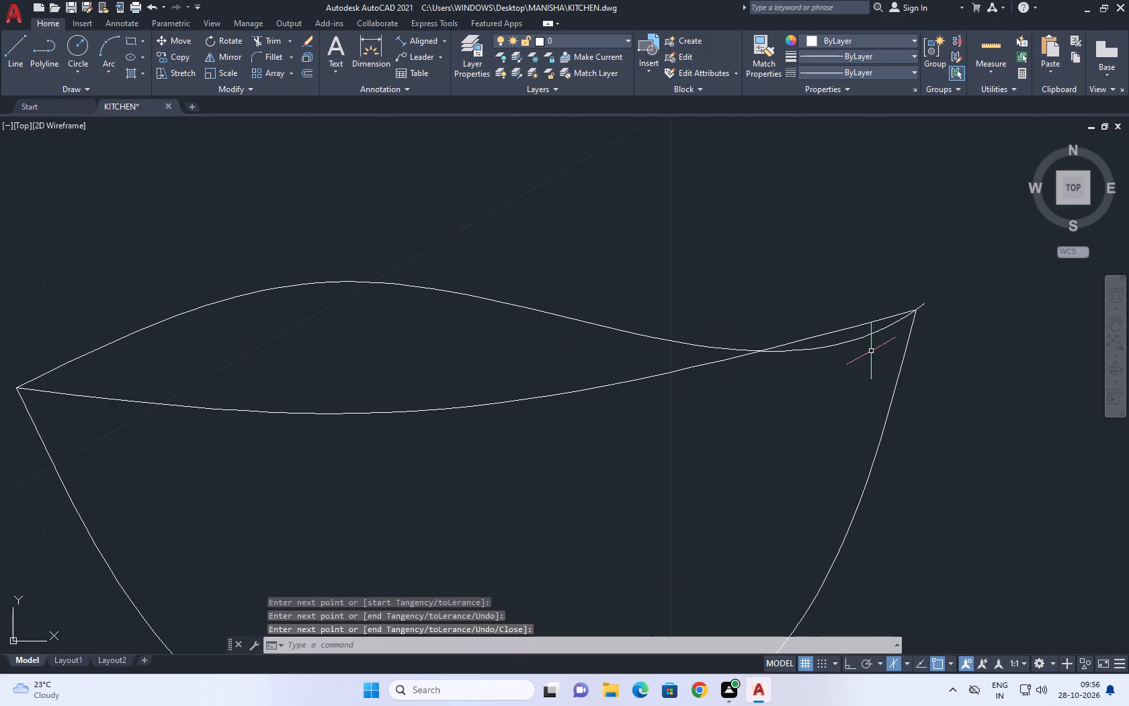
{"action": "left_click", "coordinate": [860, 342]}
{"action": "left_click", "coordinate": [847, 336]}
{"action": "scroll", "coordinate": [912, 301], "scroll_direction": "up", "scroll_amount": 3}
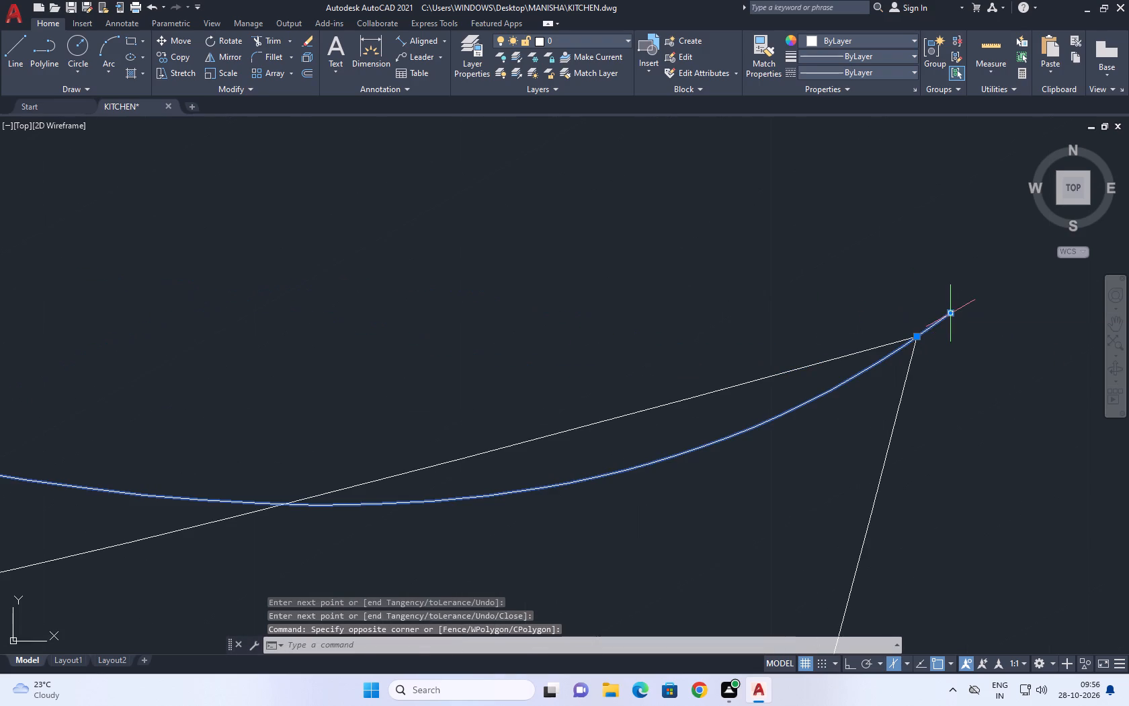
{"action": "left_click", "coordinate": [949, 313]}
{"action": "left_click", "coordinate": [918, 335]}
{"action": "scroll", "coordinate": [933, 354], "scroll_direction": "down", "scroll_amount": 5}
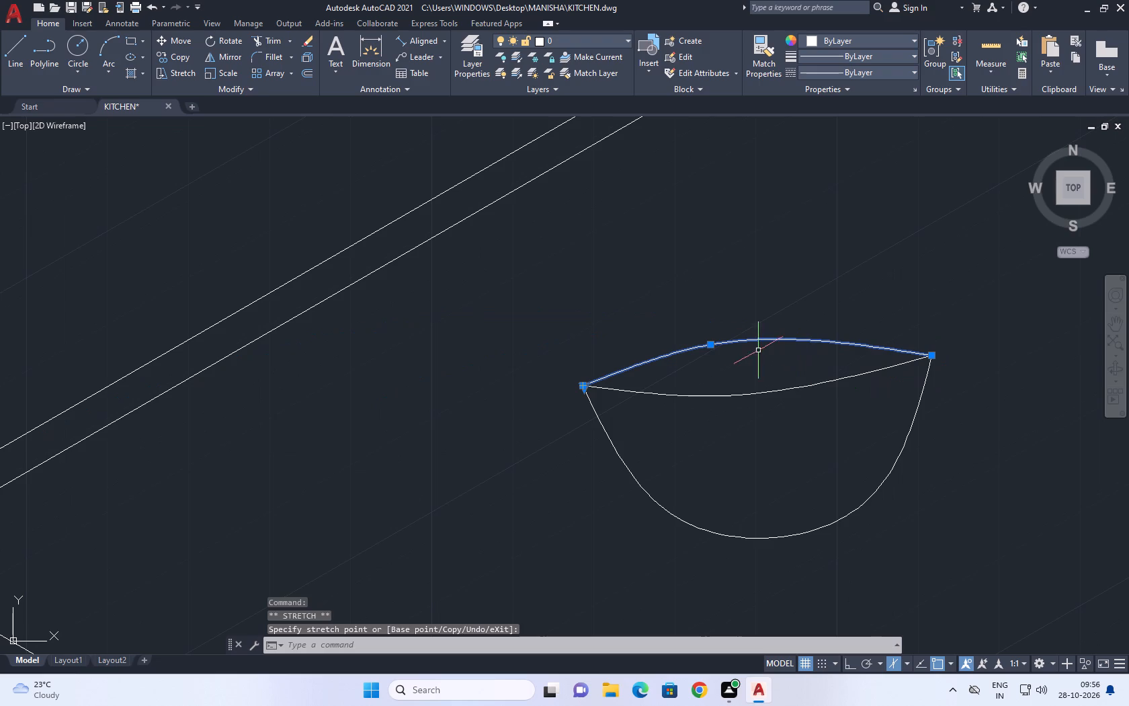
{"action": "left_click", "coordinate": [711, 346]}
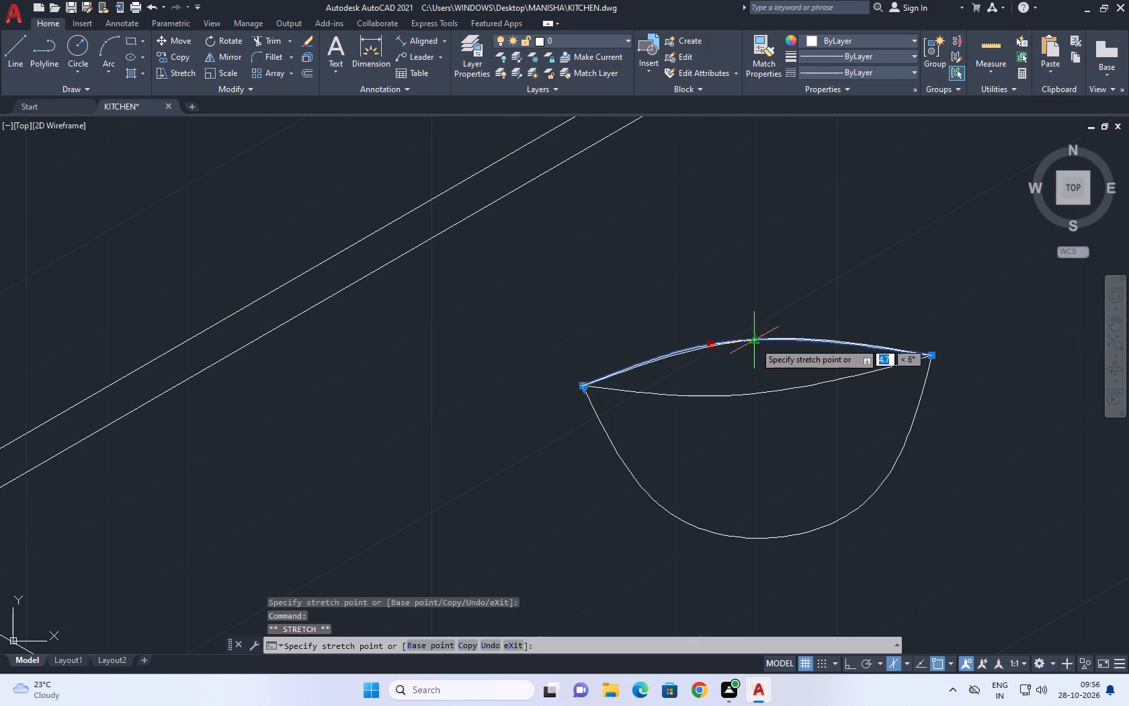
{"action": "left_click", "coordinate": [757, 337]}
{"action": "key", "text": "Escape"}
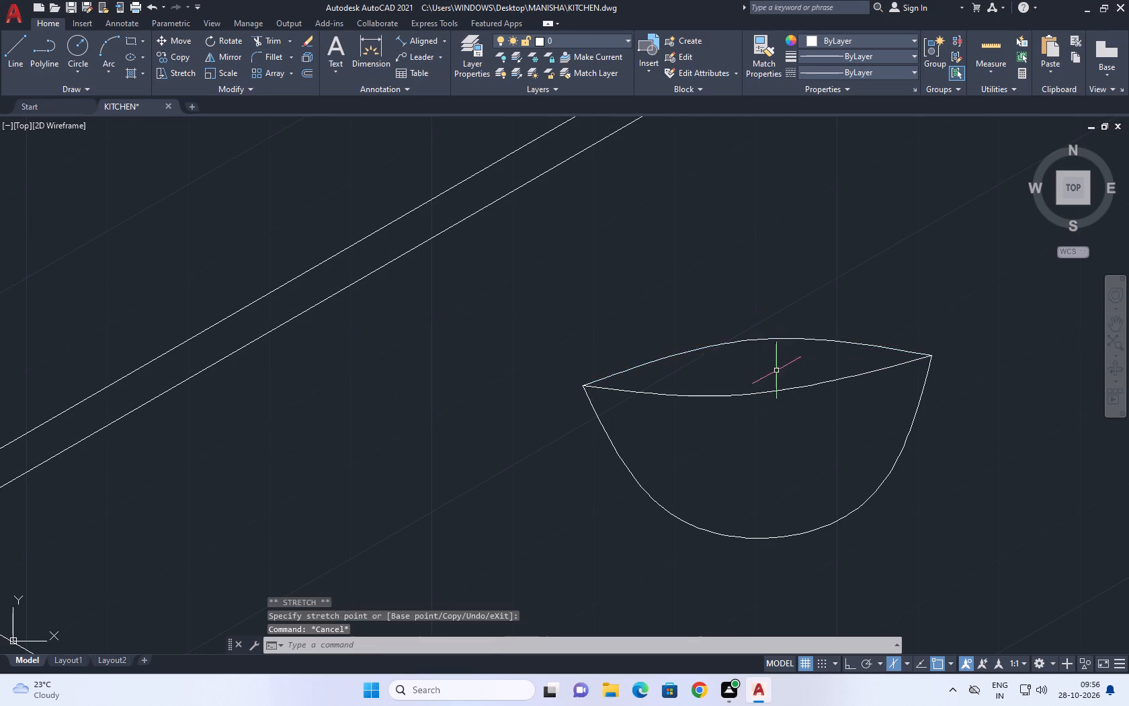
Draw a small, nearly round ellipse centred on the bowl's front rim, nearer its left corner, as a fruit.
{"action": "scroll", "coordinate": [838, 387], "scroll_direction": "down", "scroll_amount": 2}
{"action": "middle_click_drag", "start_coordinate": [896, 388], "coordinate": [845, 360]}
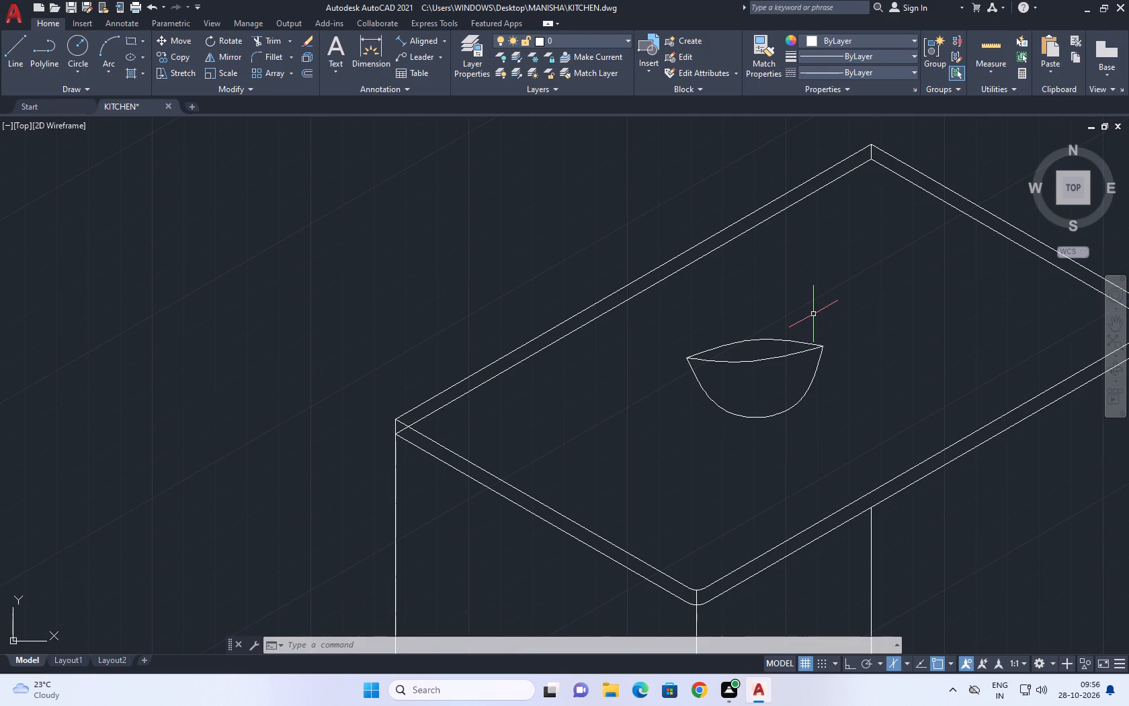
{"action": "middle_click_drag", "start_coordinate": [808, 359], "coordinate": [741, 390]}
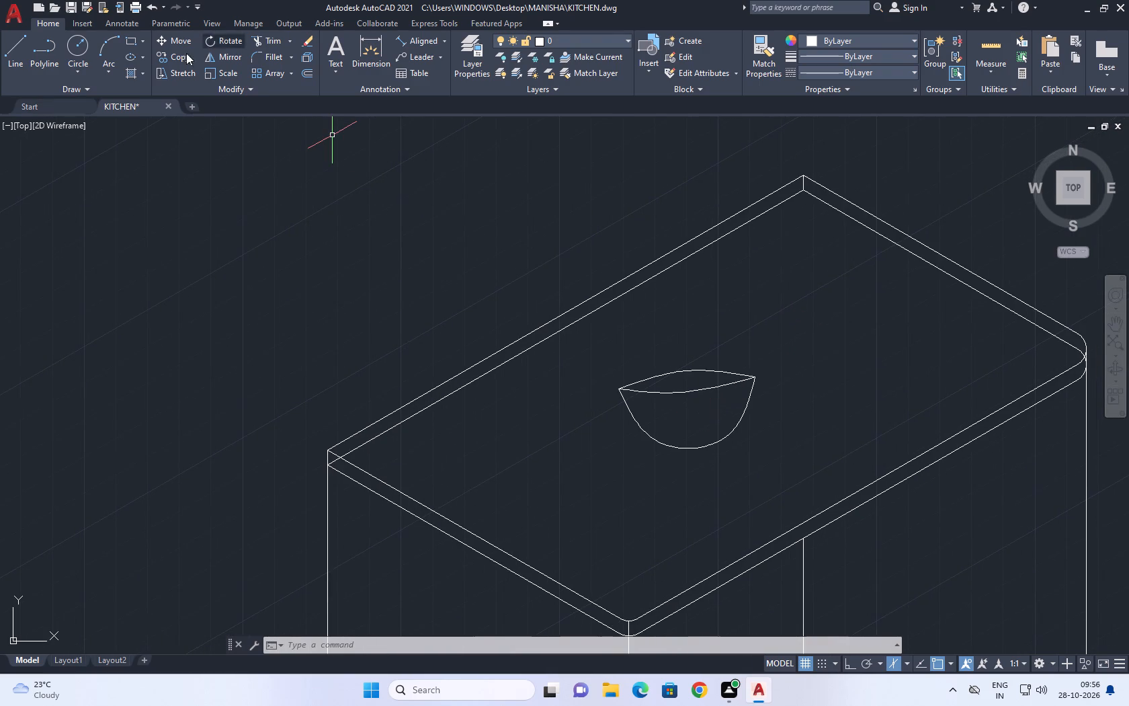
{"action": "left_click", "coordinate": [130, 52]}
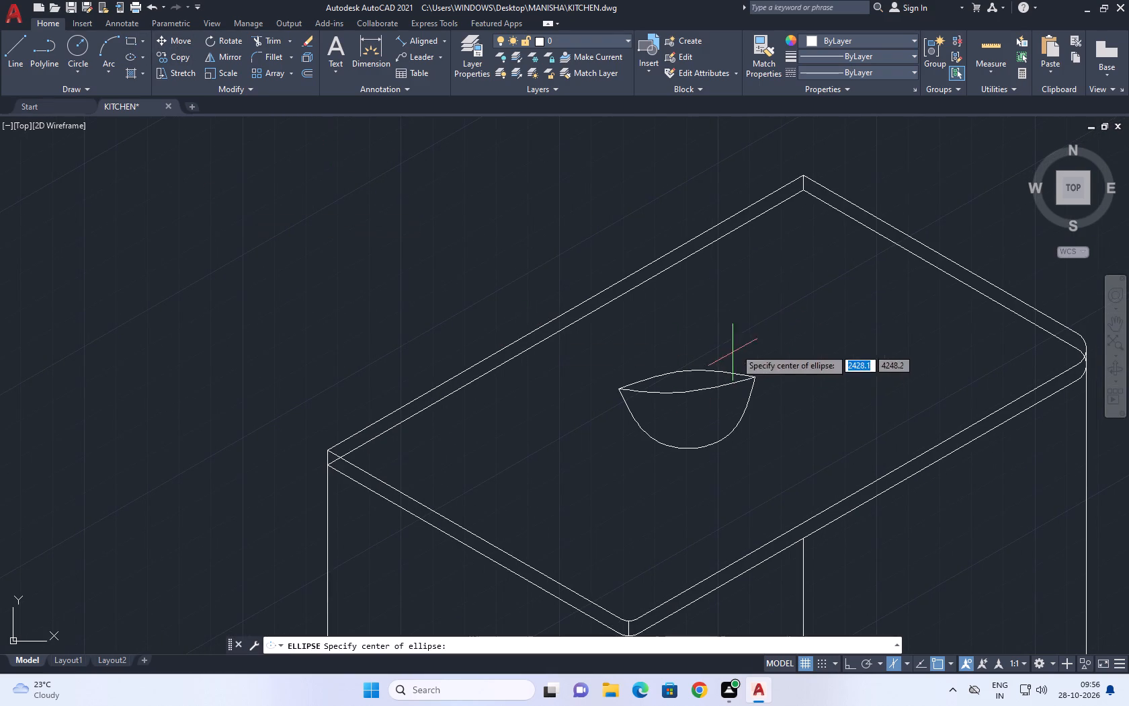
{"action": "scroll", "coordinate": [659, 399], "scroll_direction": "up", "scroll_amount": 2}
{"action": "left_click", "coordinate": [664, 379]}
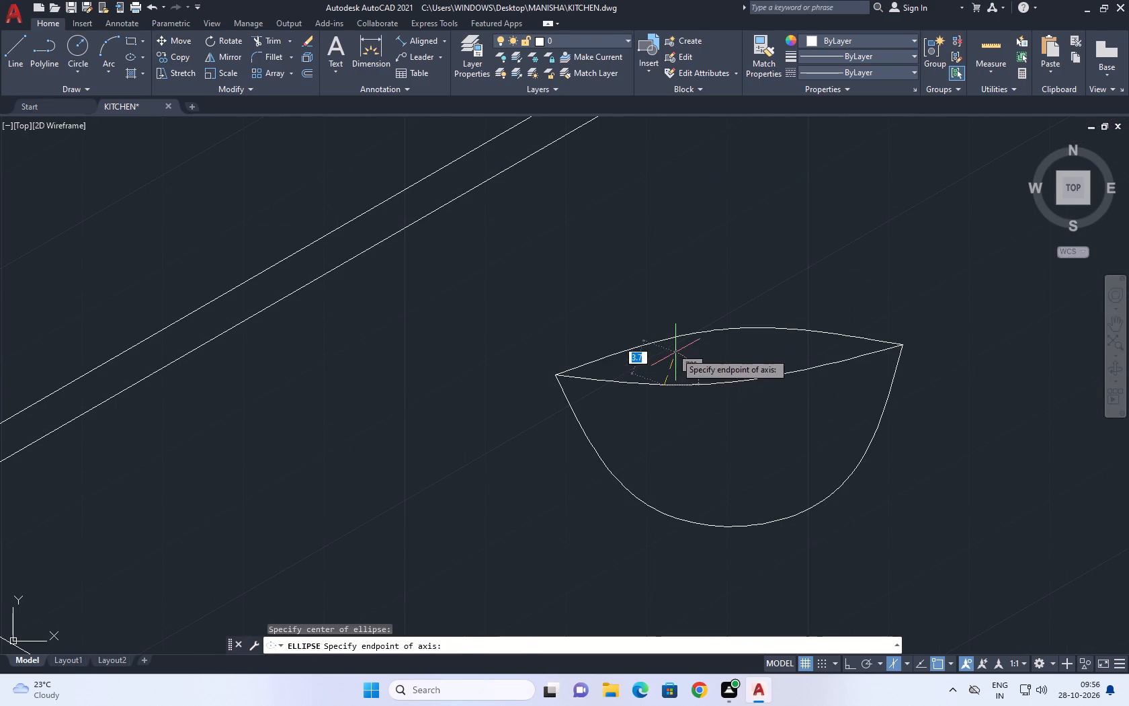
{"action": "left_click", "coordinate": [671, 364]}
{"action": "left_click", "coordinate": [672, 358]}
Draw a small circle inside the bowl's rim opening, just above and to the right of the ellipse.
{"action": "middle_click_drag", "start_coordinate": [702, 347], "coordinate": [634, 377]}
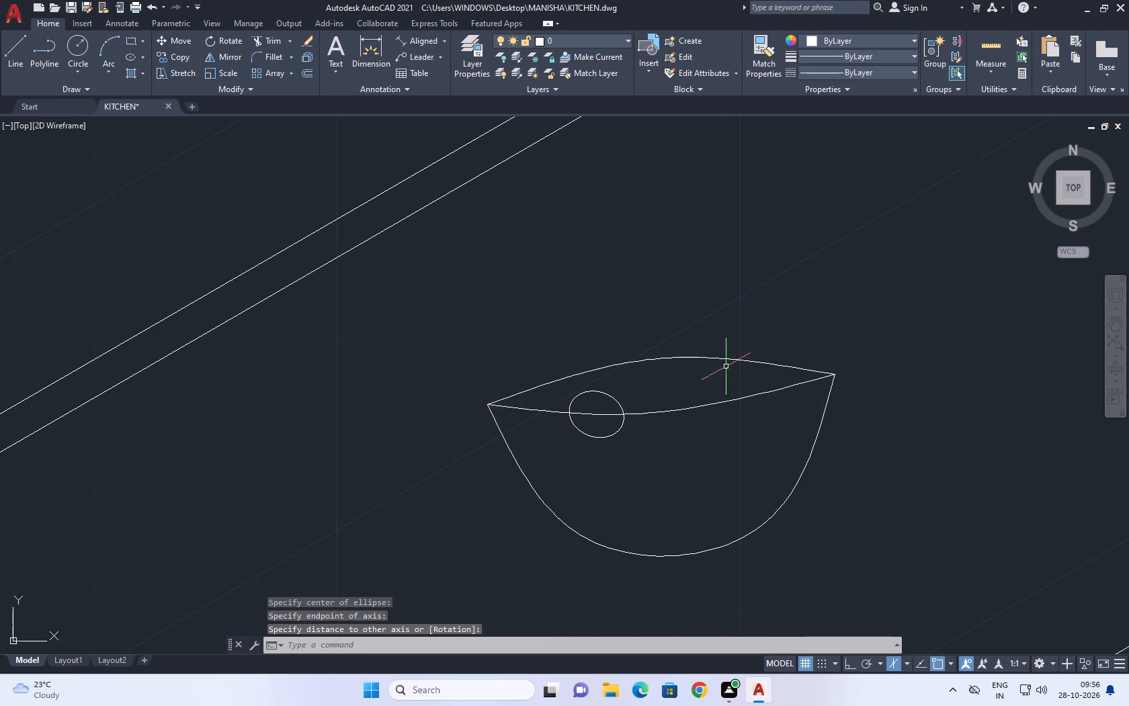
{"action": "middle_click_drag", "start_coordinate": [723, 349], "coordinate": [641, 373]}
{"action": "middle_click_drag", "start_coordinate": [795, 399], "coordinate": [689, 395]}
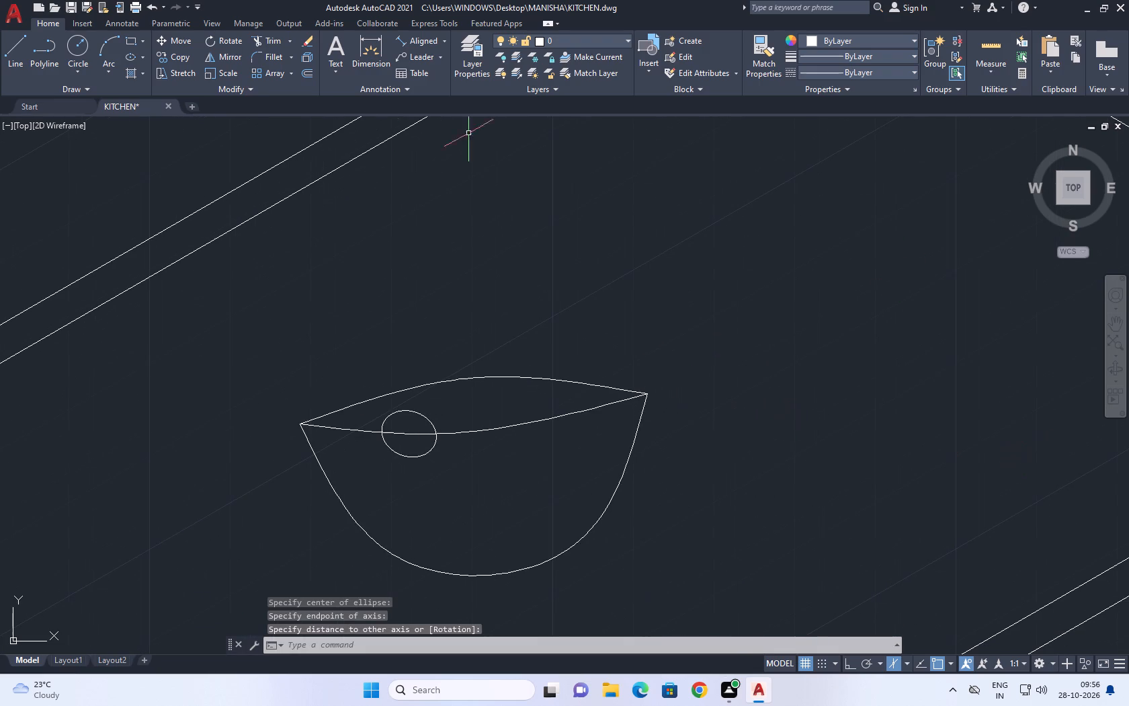
{"action": "middle_click_drag", "start_coordinate": [319, 118], "coordinate": [334, 157]}
{"action": "middle_click", "coordinate": [334, 157]}
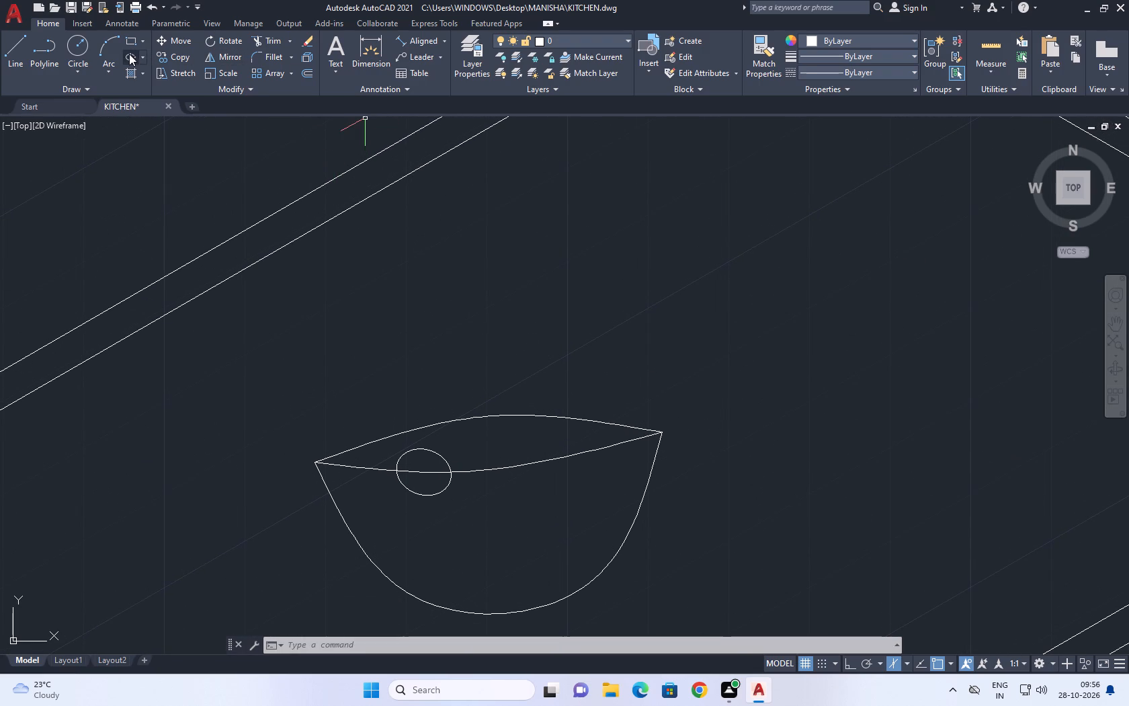
{"action": "left_click", "coordinate": [77, 52]}
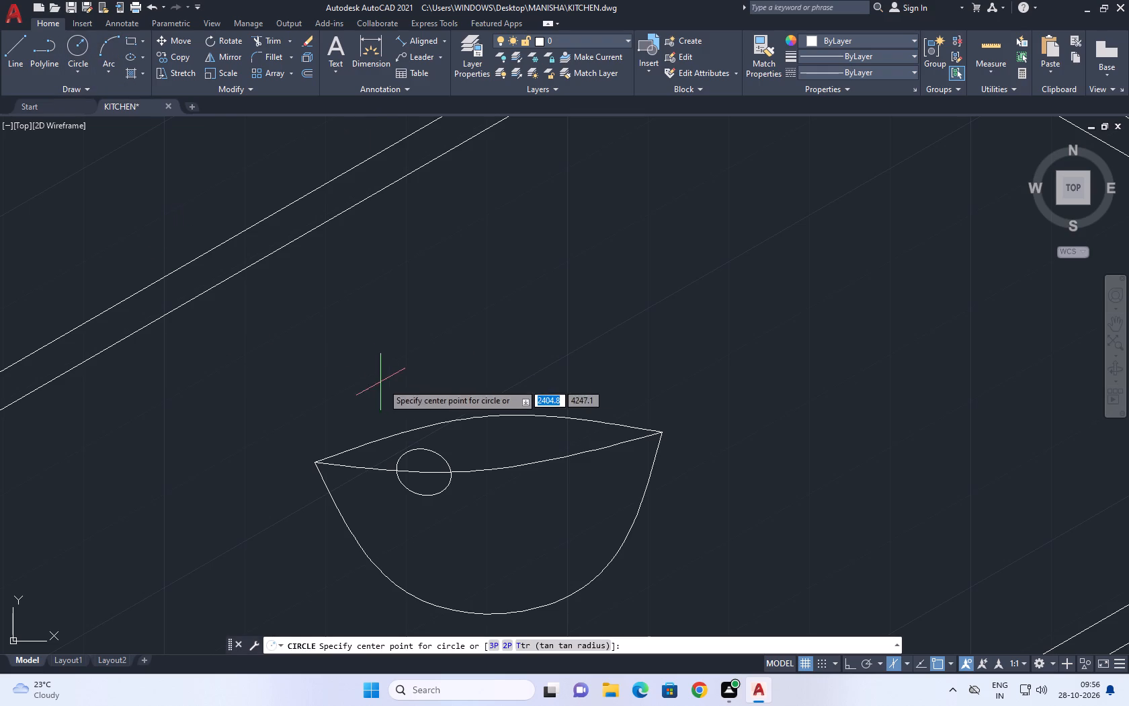
{"action": "scroll", "coordinate": [435, 442], "scroll_direction": "up", "scroll_amount": 1}
{"action": "left_click", "coordinate": [499, 444]}
{"action": "left_click", "coordinate": [488, 419]}
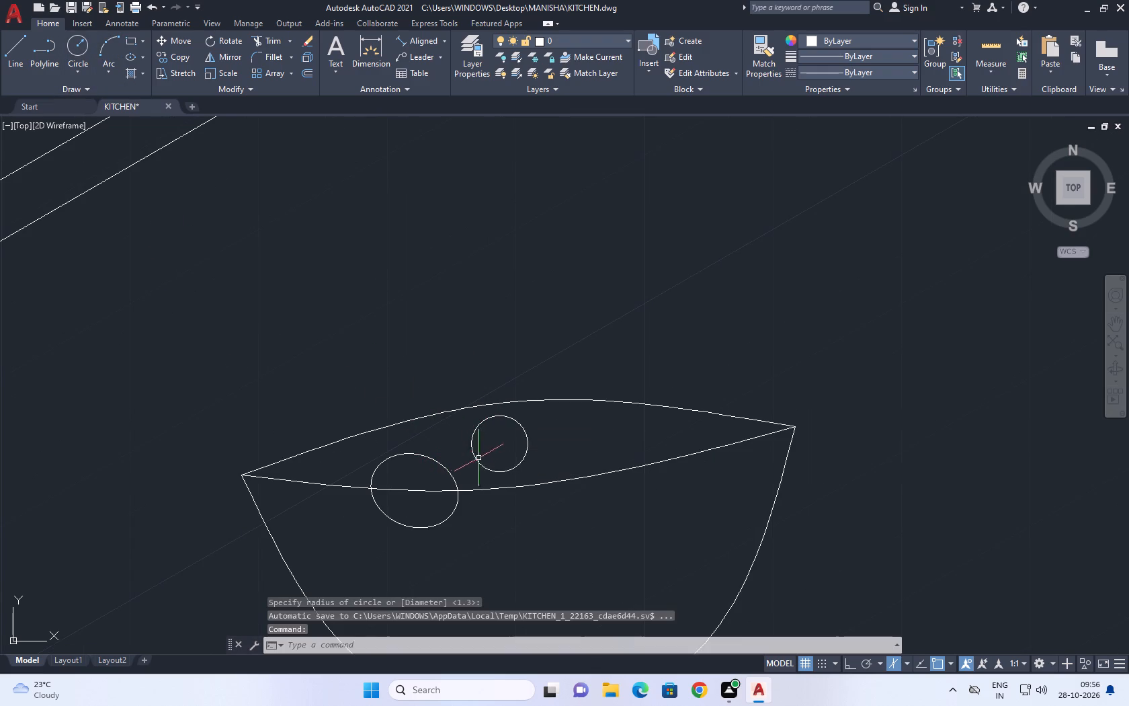
Copy the small fruit circle eight times, spreading the copies across the bowl's opening and over its back rim.
{"action": "middle_click_drag", "start_coordinate": [475, 457], "coordinate": [519, 443]}
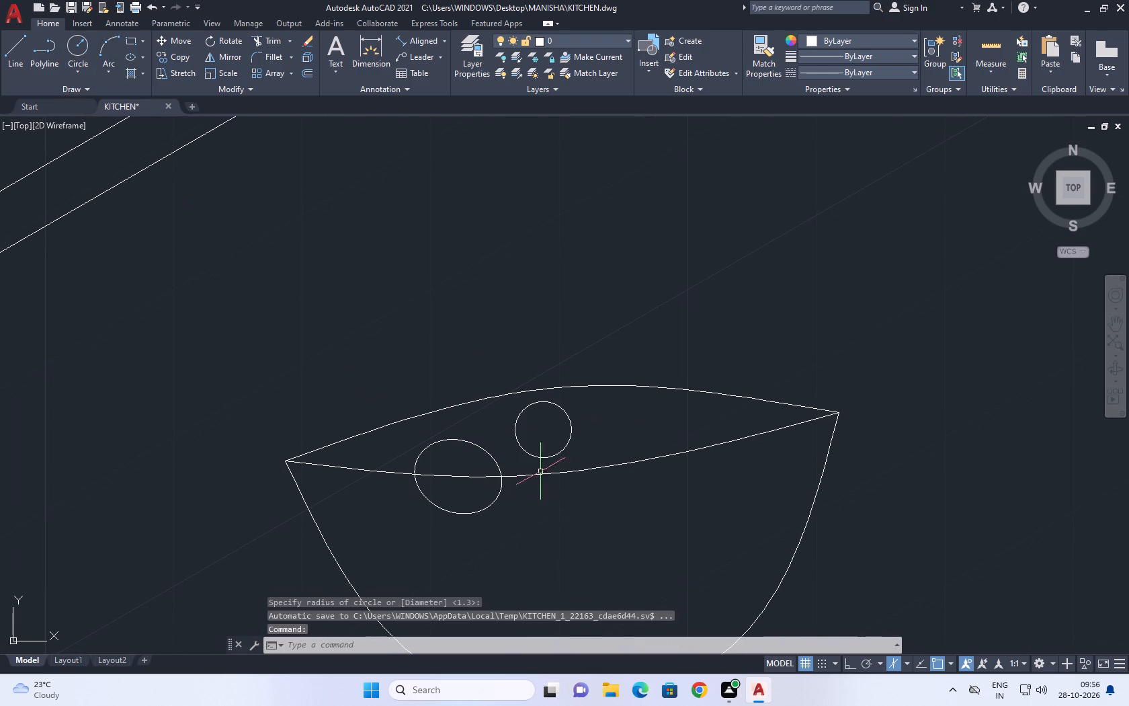
{"action": "middle_click_drag", "start_coordinate": [376, 439], "coordinate": [376, 463]}
{"action": "scroll", "coordinate": [529, 476], "scroll_direction": "up", "scroll_amount": 1}
{"action": "left_click", "coordinate": [529, 475]}
{"action": "left_click", "coordinate": [515, 459]}
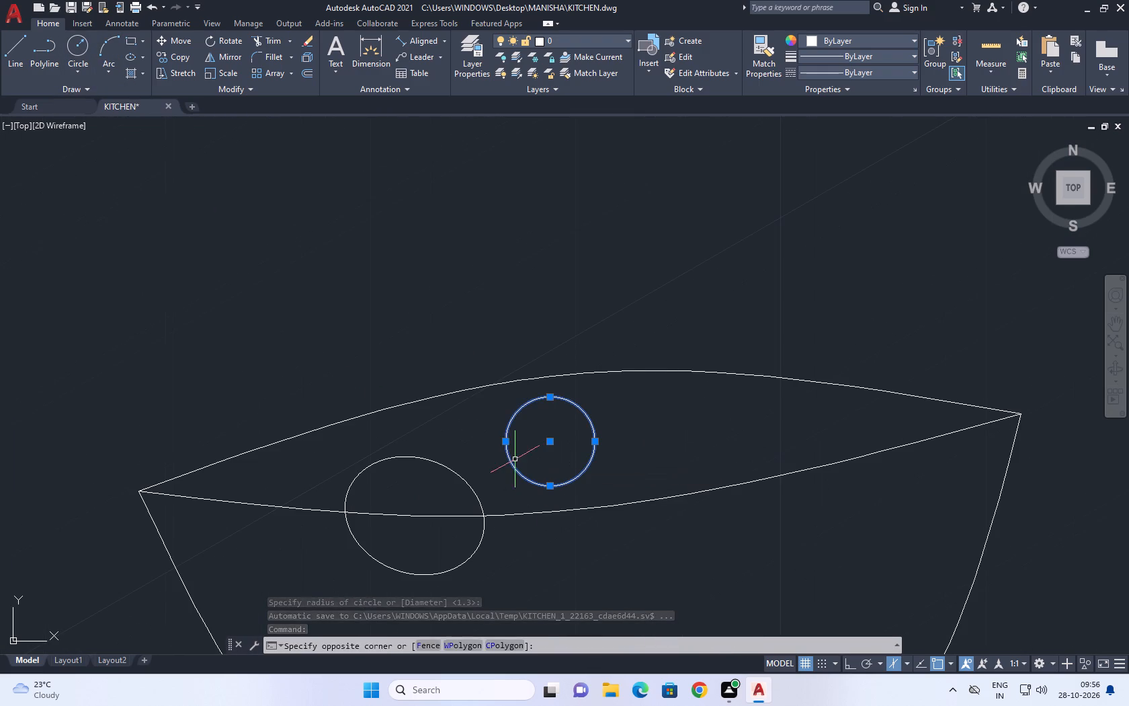
{"action": "left_click", "coordinate": [183, 57]}
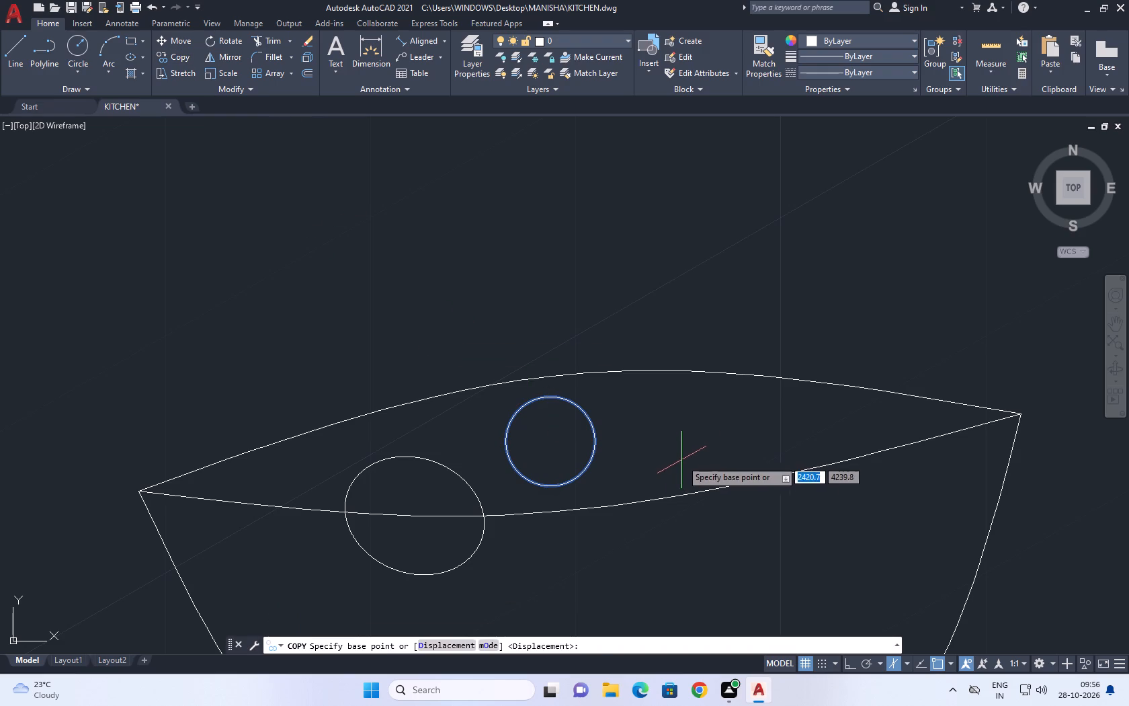
{"action": "left_click", "coordinate": [696, 450]}
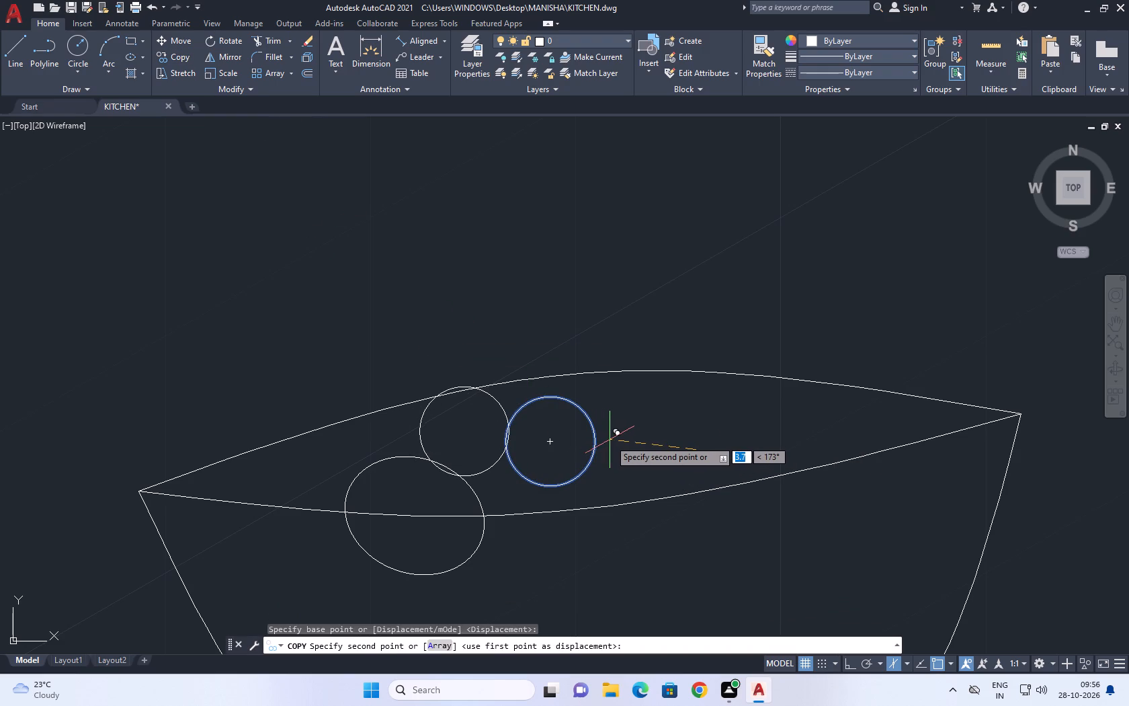
{"action": "left_click", "coordinate": [609, 427]}
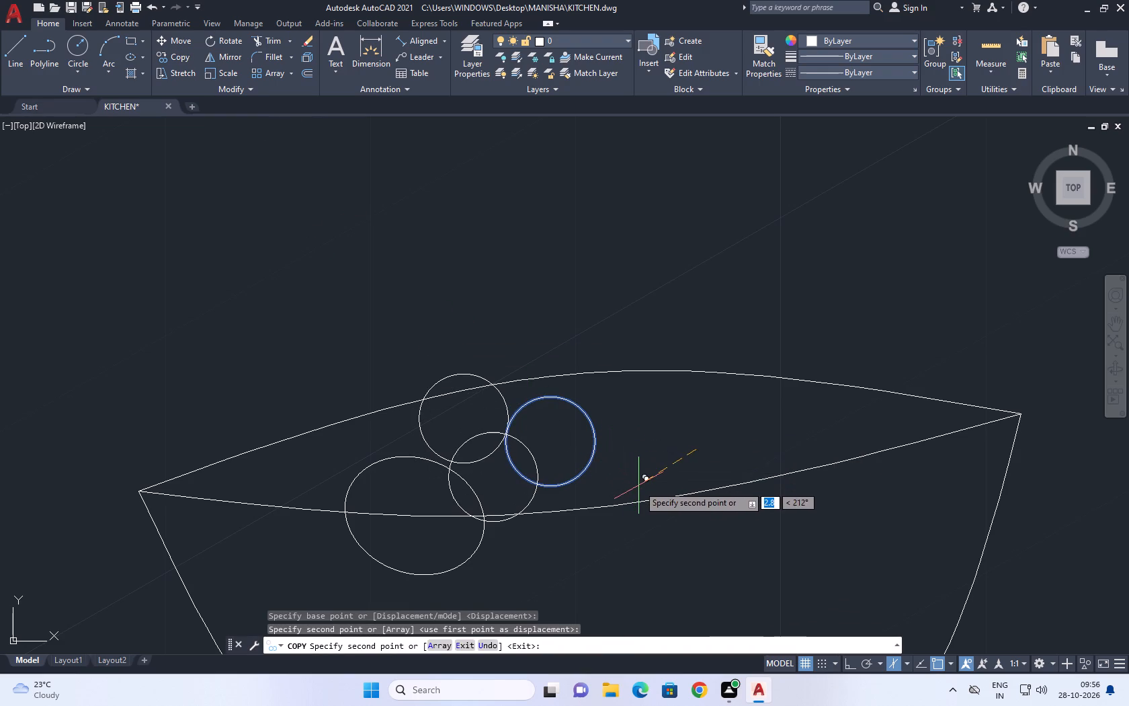
{"action": "left_click", "coordinate": [638, 485]}
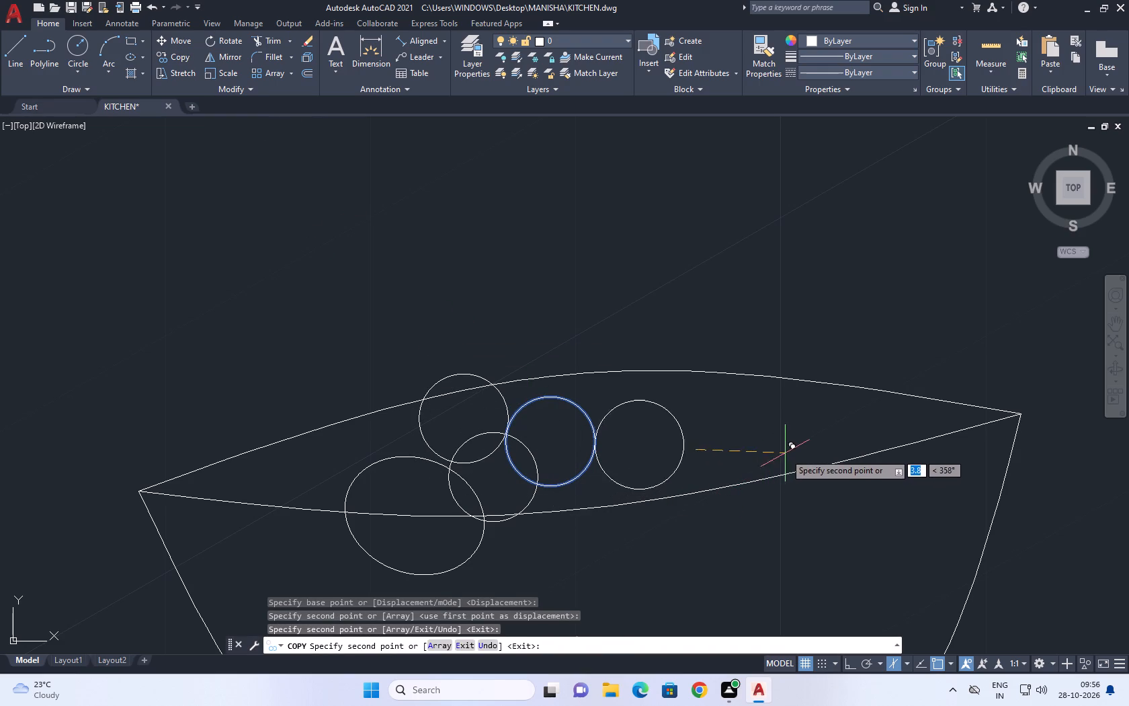
{"action": "left_click", "coordinate": [793, 449]}
{"action": "left_click", "coordinate": [909, 437]}
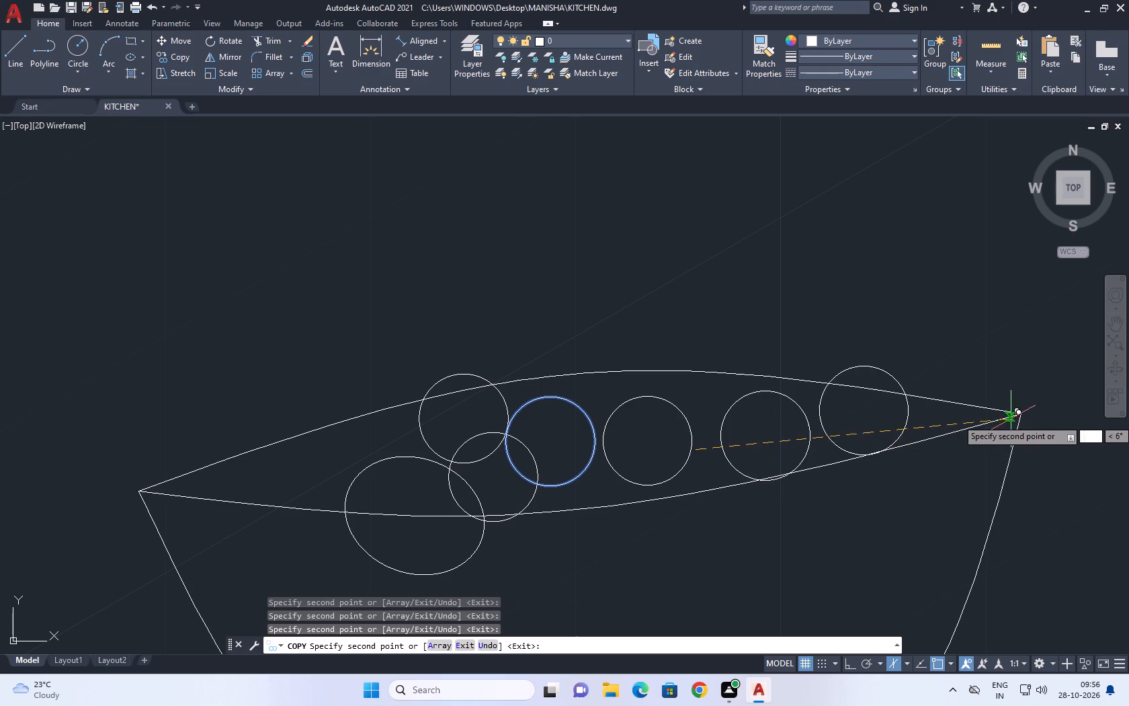
{"action": "left_click", "coordinate": [1018, 419]}
{"action": "left_click", "coordinate": [875, 389]}
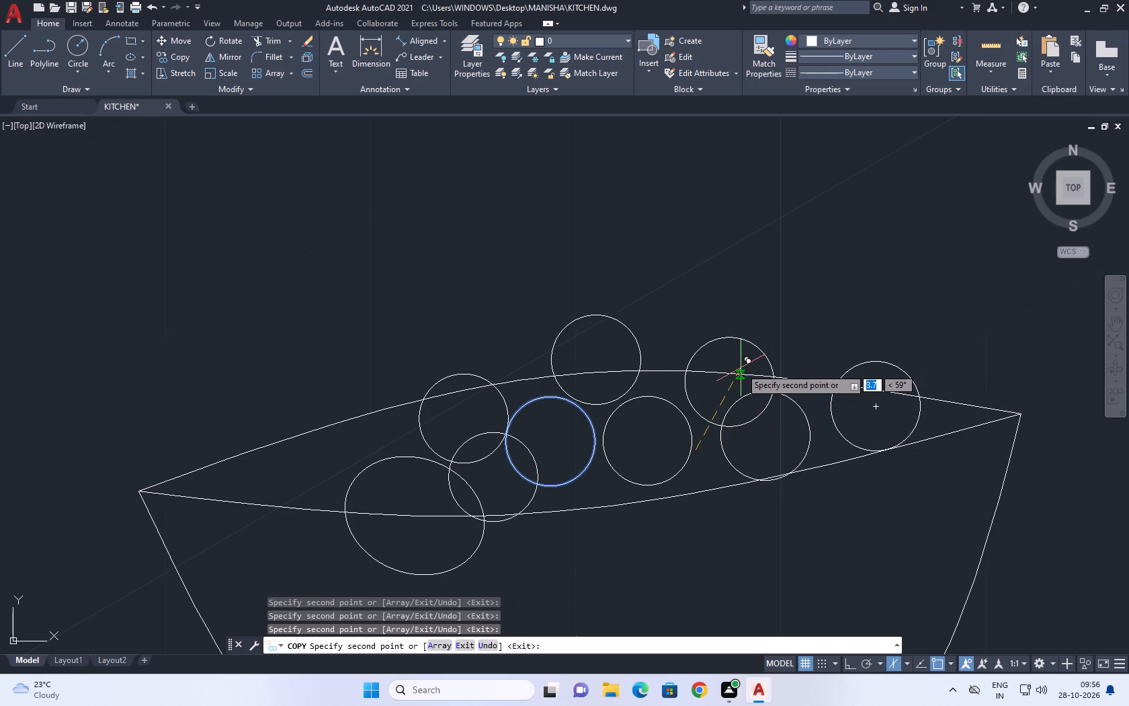
{"action": "left_click", "coordinate": [741, 368]}
{"action": "left_click", "coordinate": [522, 450]}
{"action": "right_click", "coordinate": [564, 243]}
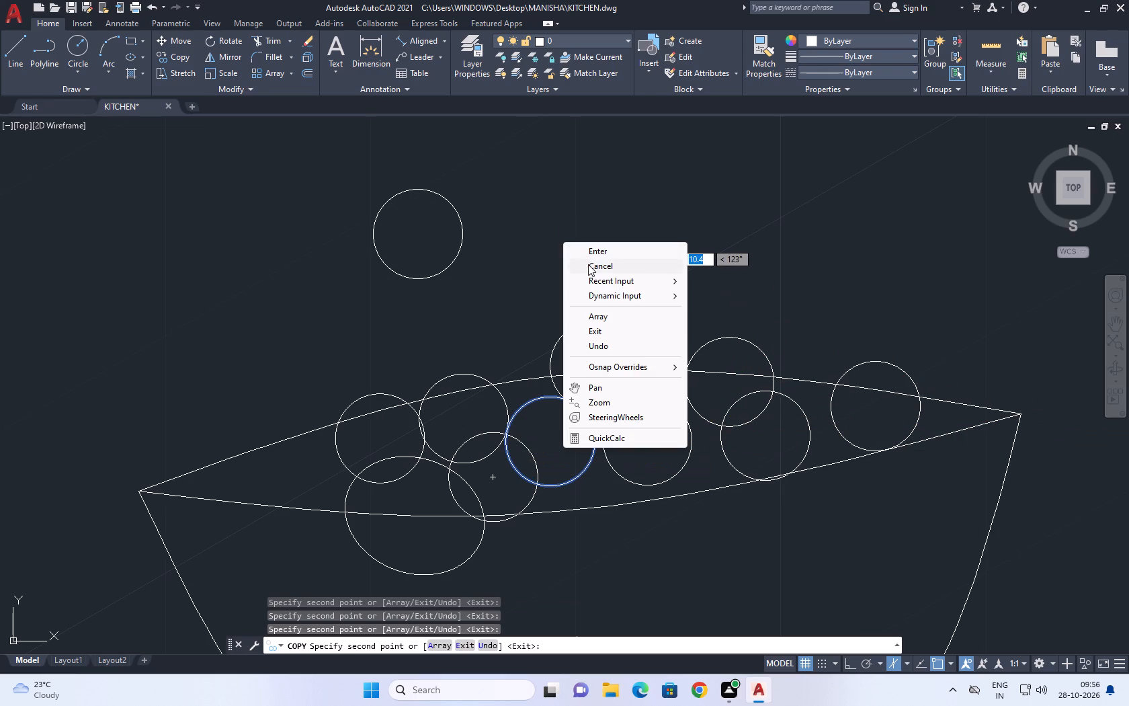
{"action": "left_click", "coordinate": [610, 269]}
Trim the overlapping arcs between neighbouring fruits and the circle's sliver below the front rim, so the fruits look stacked.
{"action": "left_click", "coordinate": [258, 36]}
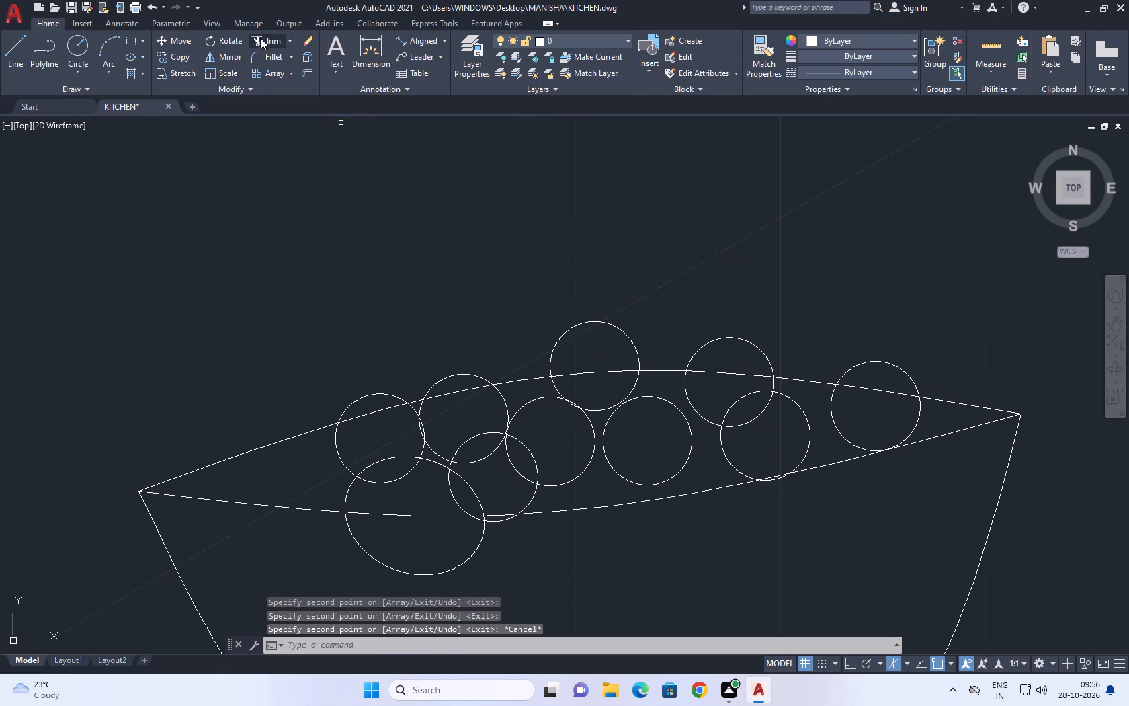
{"action": "scroll", "coordinate": [437, 465], "scroll_direction": "up", "scroll_amount": 2}
{"action": "left_click", "coordinate": [492, 492]}
{"action": "left_click", "coordinate": [492, 528]}
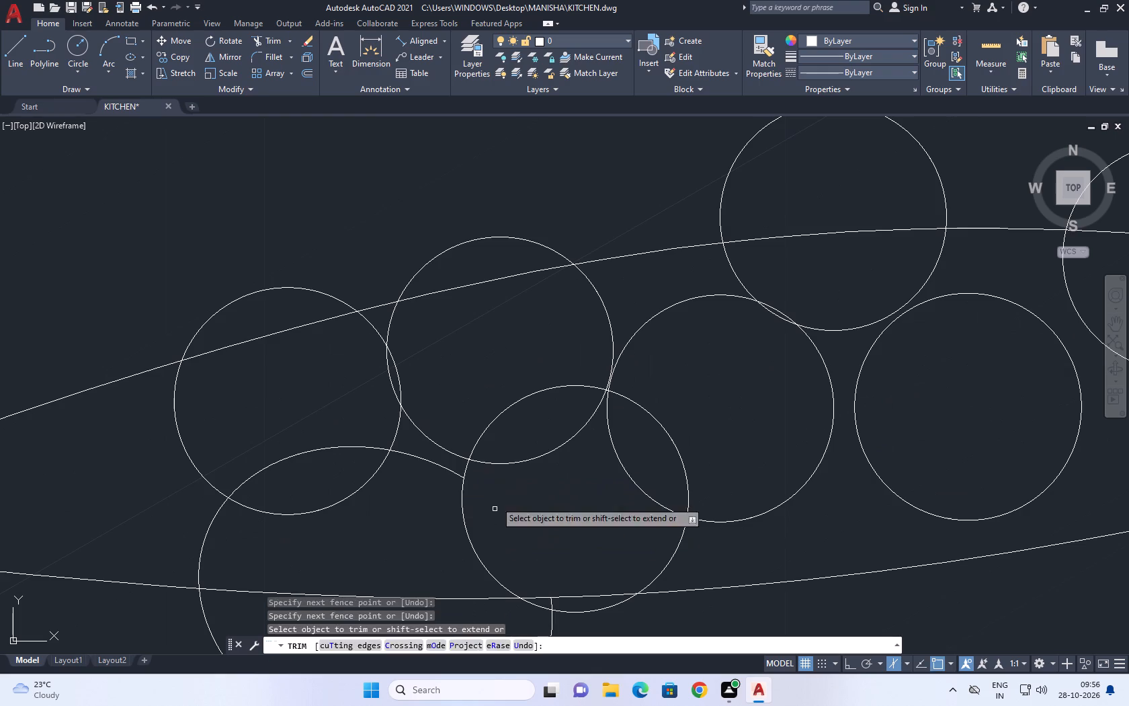
{"action": "left_click", "coordinate": [499, 437]}
{"action": "left_click", "coordinate": [493, 475]}
{"action": "left_click", "coordinate": [619, 438]}
{"action": "left_click", "coordinate": [583, 443]}
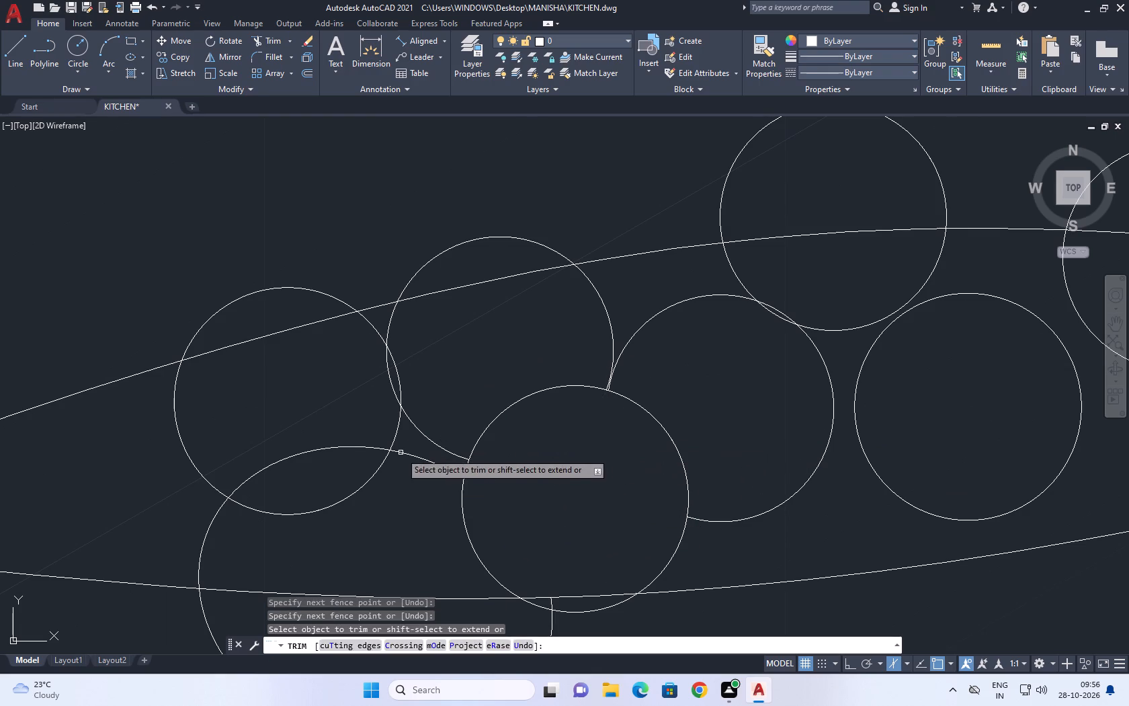
{"action": "left_click", "coordinate": [356, 464]}
{"action": "left_click", "coordinate": [391, 377]}
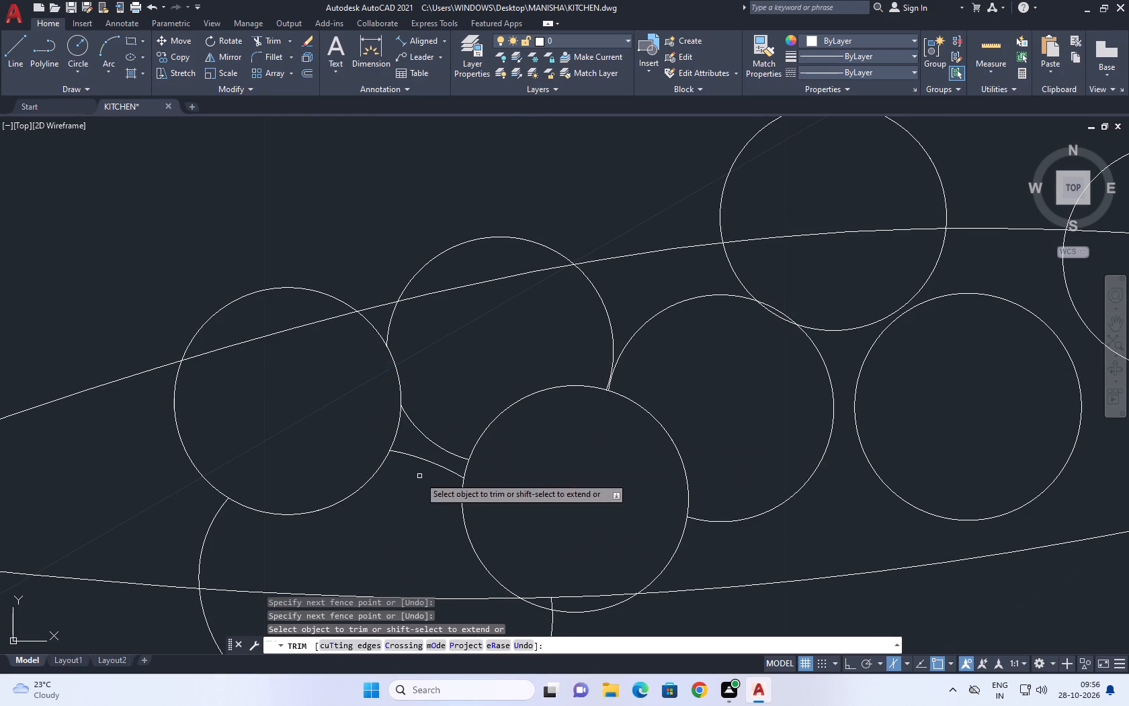
{"action": "scroll", "coordinate": [550, 443], "scroll_direction": "down", "scroll_amount": 1}
{"action": "middle_click_drag", "start_coordinate": [737, 465], "coordinate": [630, 477]}
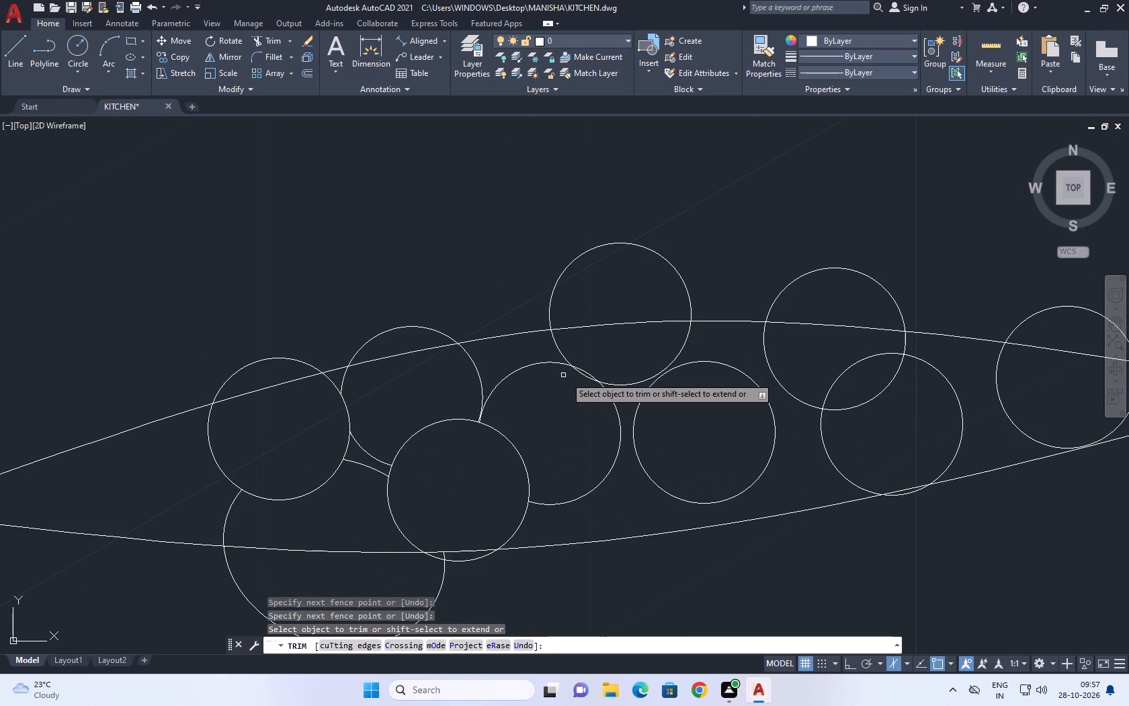
{"action": "left_click", "coordinate": [586, 376]}
{"action": "middle_click_drag", "start_coordinate": [748, 431], "coordinate": [664, 431]}
{"action": "left_click", "coordinate": [799, 389]}
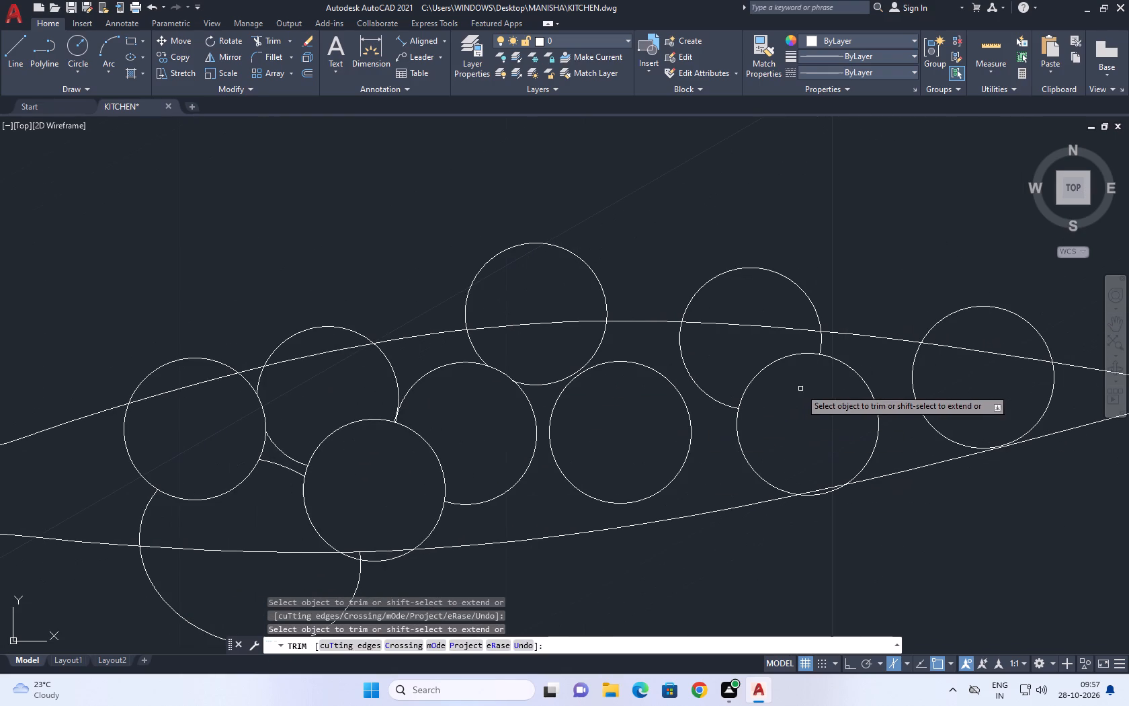
{"action": "left_click", "coordinate": [786, 410]}
{"action": "left_click", "coordinate": [800, 446]}
{"action": "scroll", "coordinate": [835, 499], "scroll_direction": "up", "scroll_amount": 2}
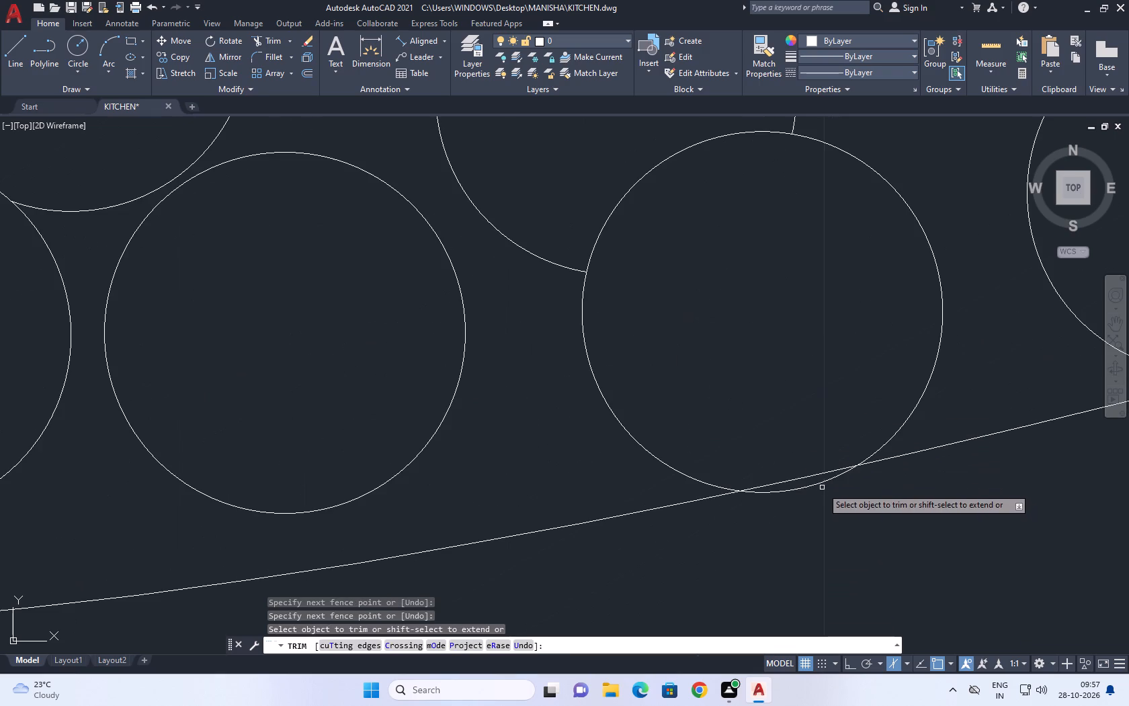
{"action": "left_click", "coordinate": [821, 483]}
{"action": "right_click", "coordinate": [761, 402]}
{"action": "left_click", "coordinate": [808, 424]}
Trim away the two vertical lines at the wall corner between the upper cabinets and the countertop.
{"action": "scroll", "coordinate": [442, 446], "scroll_direction": "down", "scroll_amount": 4}
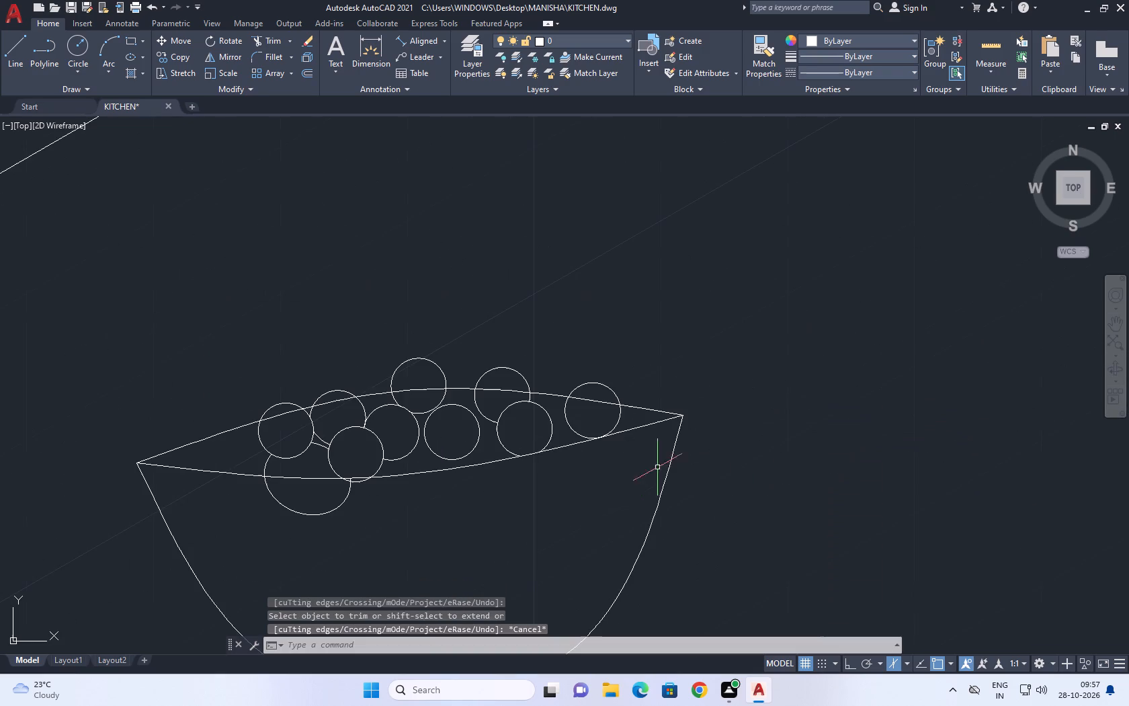
{"action": "middle_click_drag", "start_coordinate": [501, 455], "coordinate": [579, 448]}
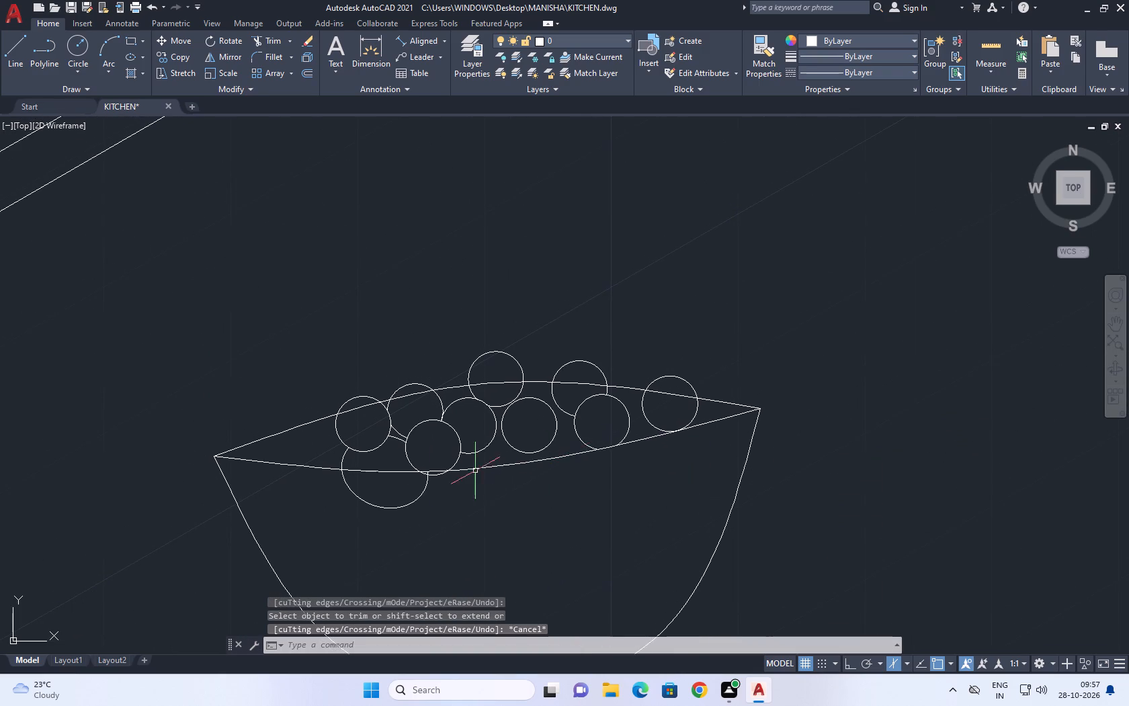
{"action": "scroll", "coordinate": [432, 473], "scroll_direction": "up", "scroll_amount": 2}
{"action": "scroll", "coordinate": [543, 491], "scroll_direction": "down", "scroll_amount": 3}
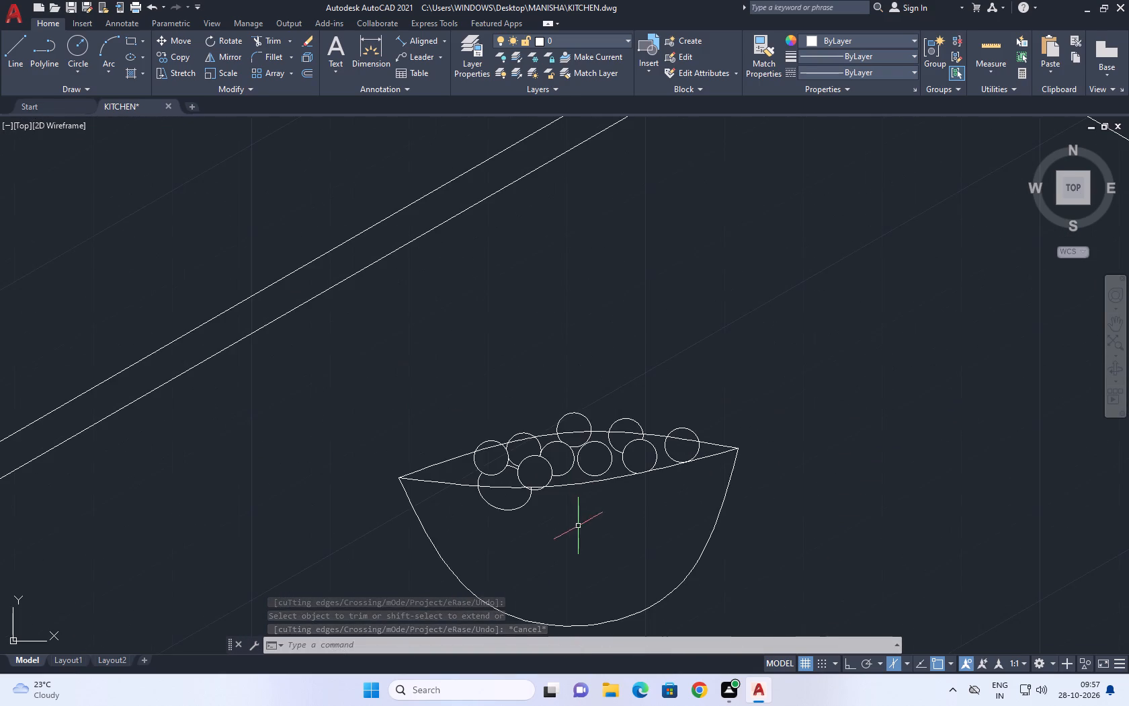
{"action": "middle_click_drag", "start_coordinate": [587, 559], "coordinate": [598, 588]}
{"action": "middle_click", "coordinate": [599, 586]}
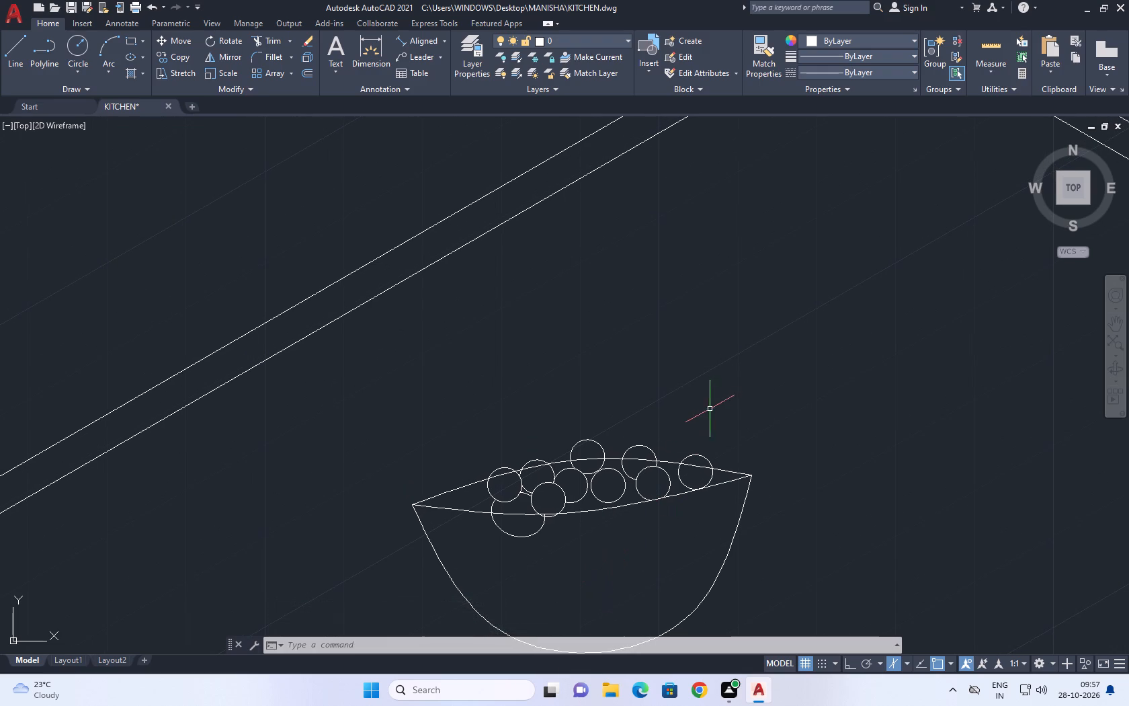
{"action": "scroll", "coordinate": [625, 471], "scroll_direction": "down", "scroll_amount": 3}
{"action": "middle_click_drag", "start_coordinate": [645, 398], "coordinate": [646, 450]}
{"action": "scroll", "coordinate": [646, 453], "scroll_direction": "down", "scroll_amount": 2}
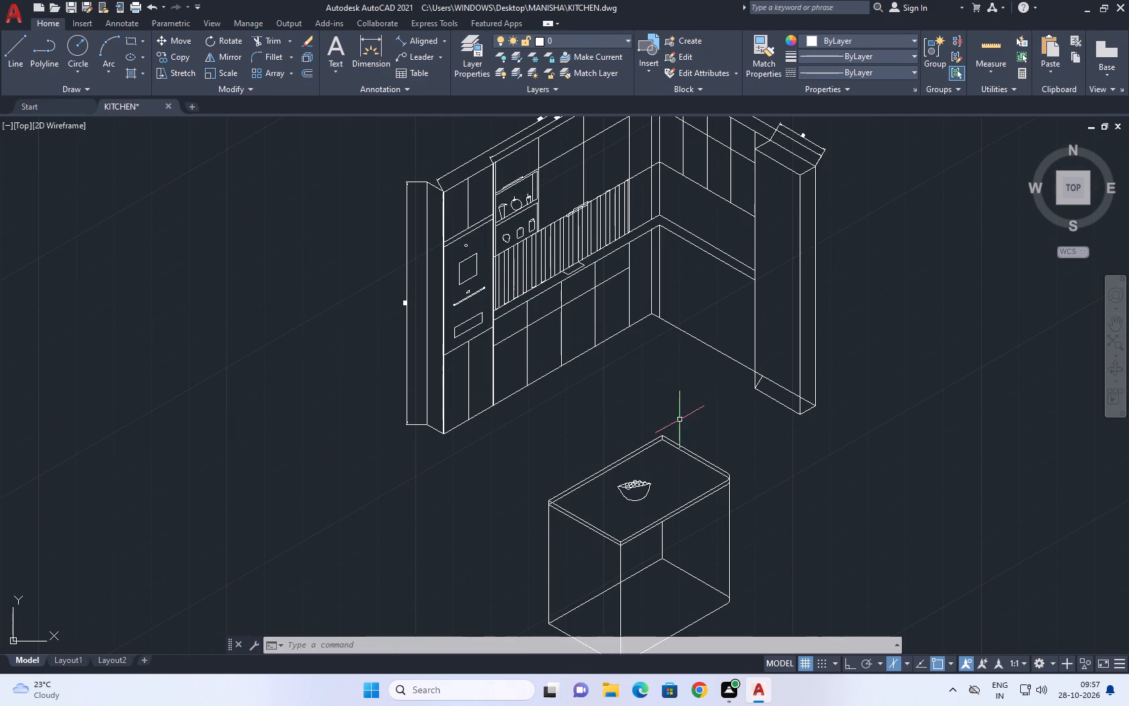
{"action": "middle_click_drag", "start_coordinate": [616, 368], "coordinate": [577, 482]}
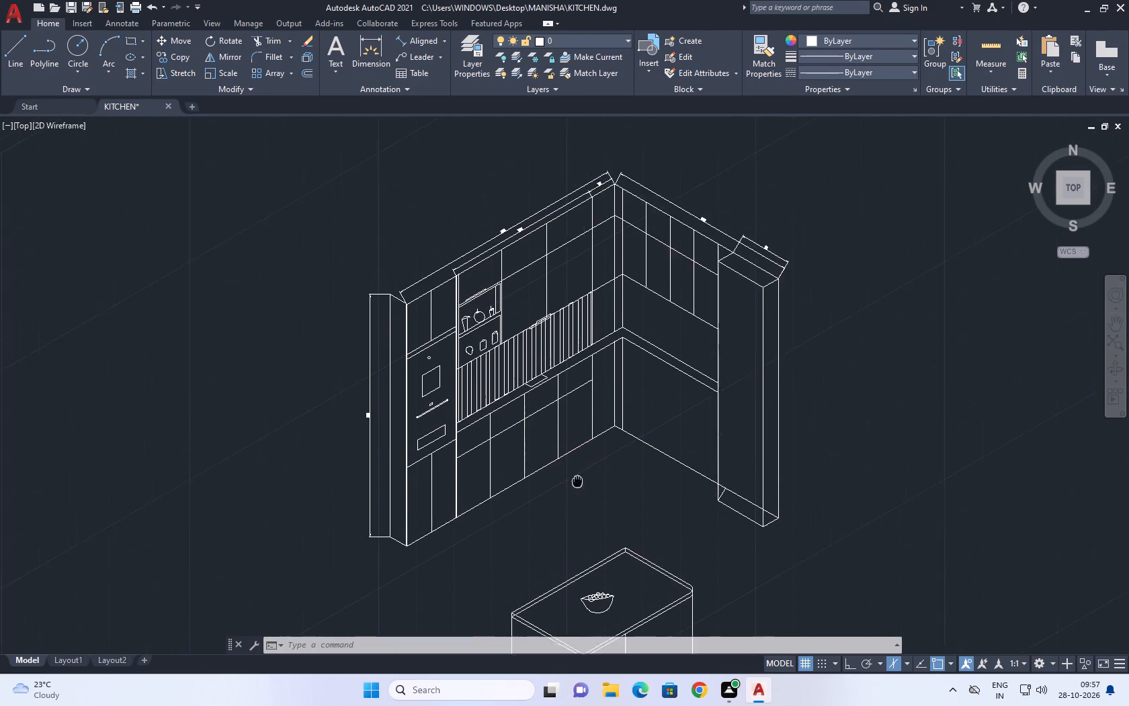
{"action": "middle_click_drag", "start_coordinate": [577, 482], "coordinate": [559, 508]}
{"action": "middle_click", "coordinate": [558, 508]}
{"action": "scroll", "coordinate": [595, 383], "scroll_direction": "up", "scroll_amount": 1}
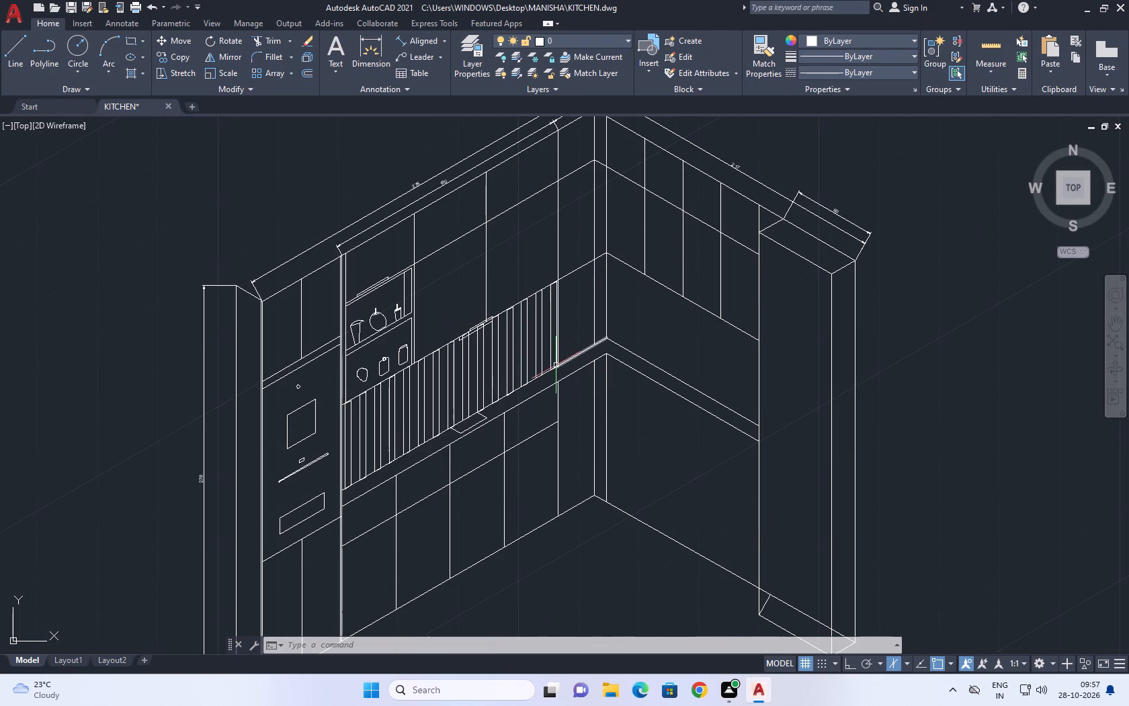
{"action": "middle_click_drag", "start_coordinate": [555, 365], "coordinate": [520, 470]}
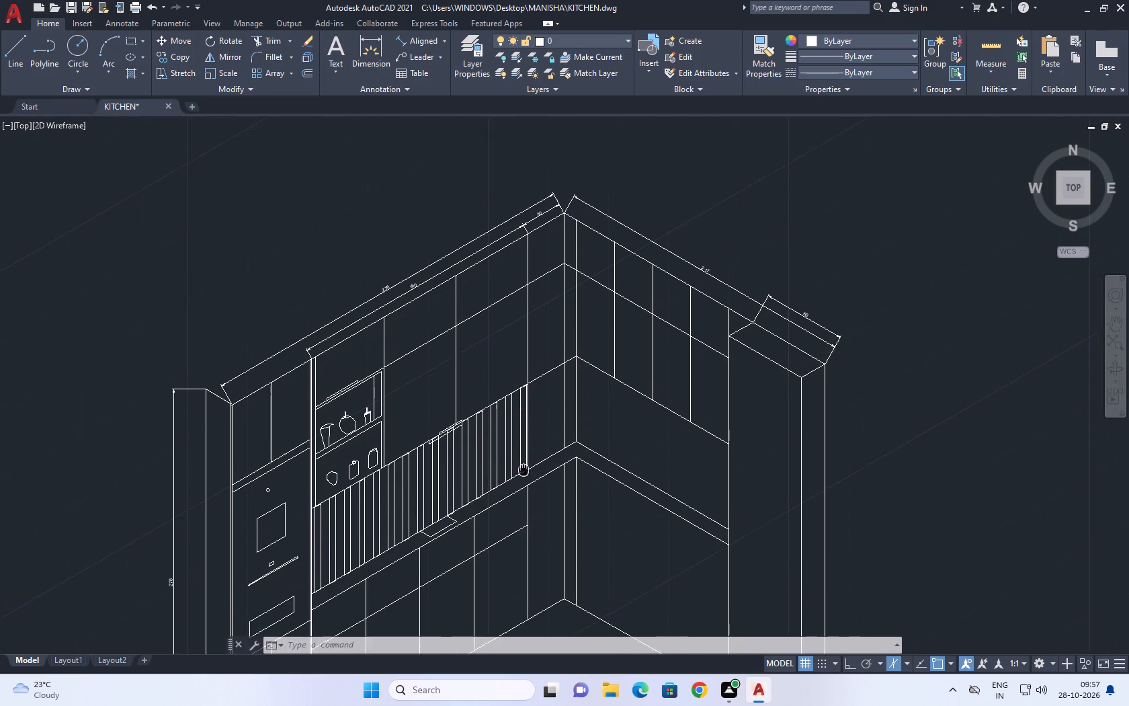
{"action": "middle_click_drag", "start_coordinate": [520, 470], "coordinate": [501, 475]}
{"action": "scroll", "coordinate": [524, 467], "scroll_direction": "up", "scroll_amount": 2}
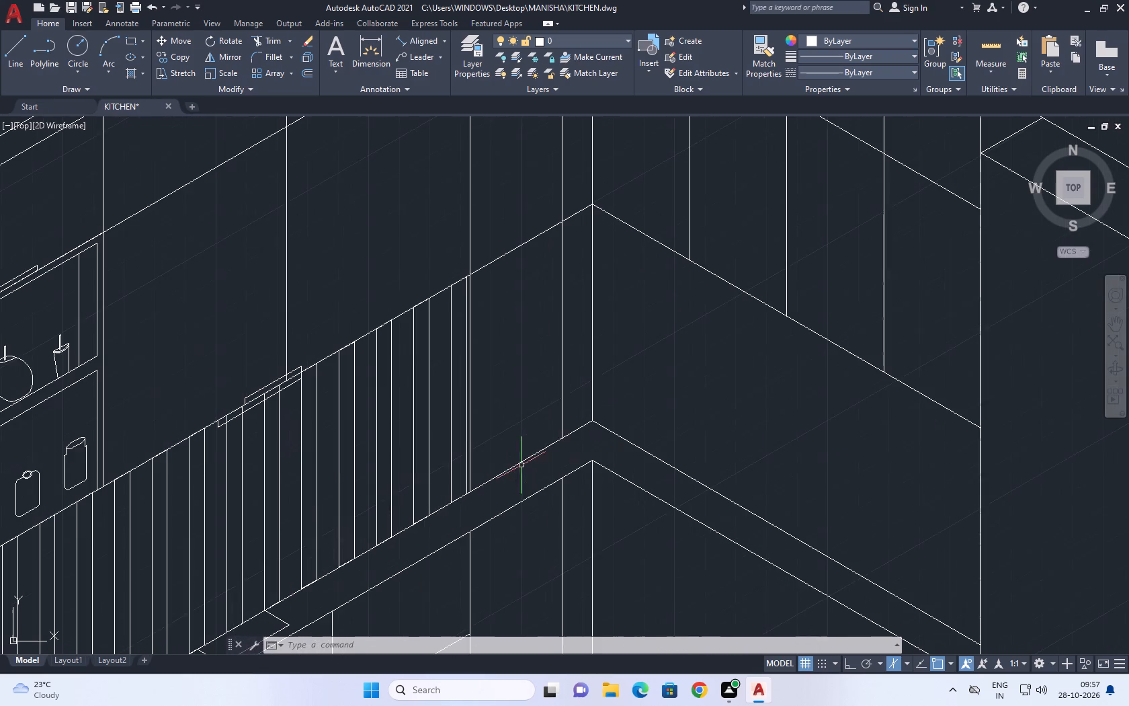
{"action": "middle_click_drag", "start_coordinate": [551, 436], "coordinate": [542, 505]}
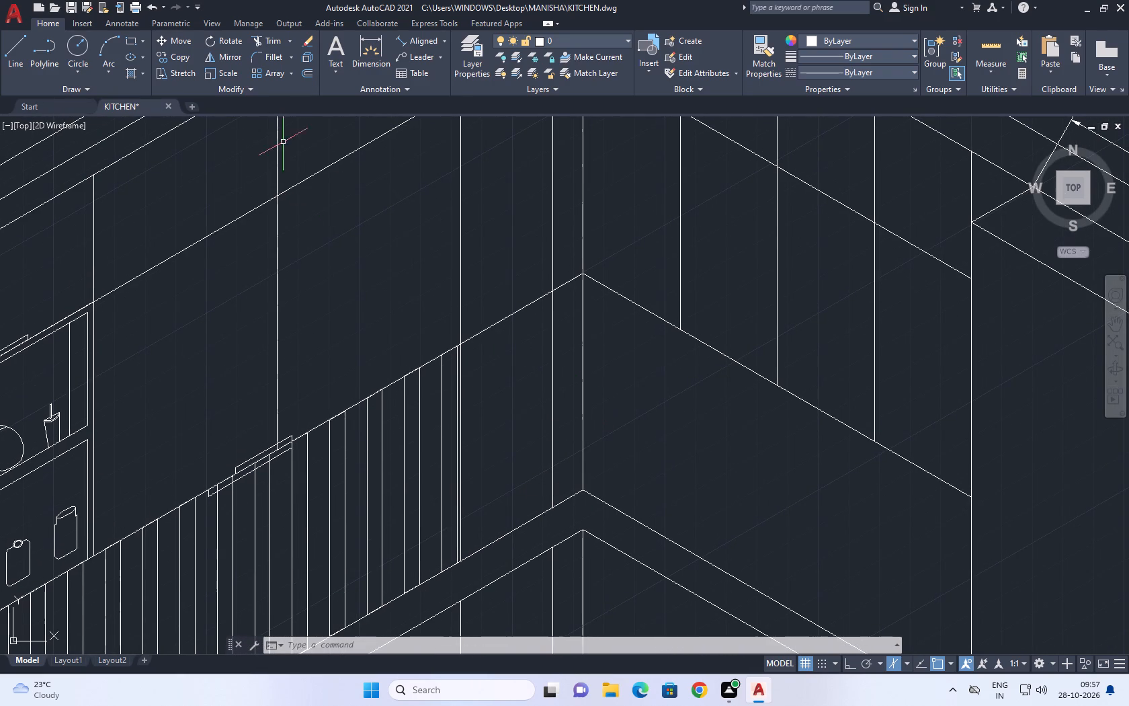
{"action": "left_click", "coordinate": [268, 36]}
{"action": "left_click", "coordinate": [514, 373]}
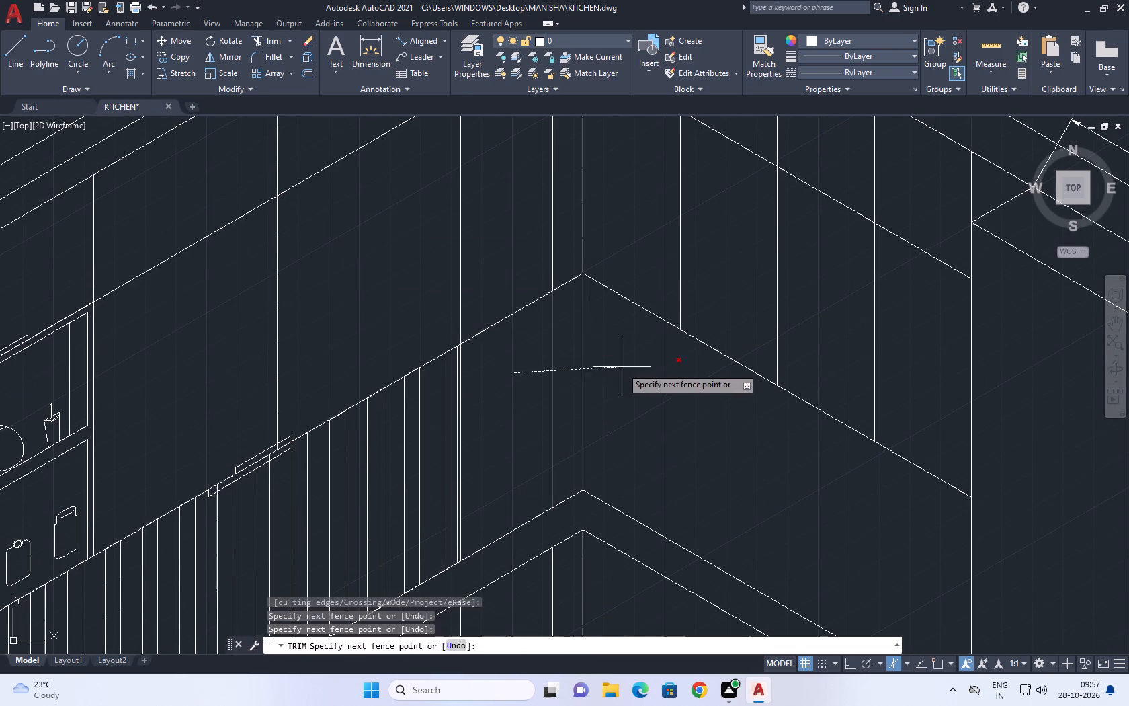
{"action": "left_click", "coordinate": [692, 366]}
{"action": "right_click", "coordinate": [644, 376]}
{"action": "left_click", "coordinate": [686, 402]}
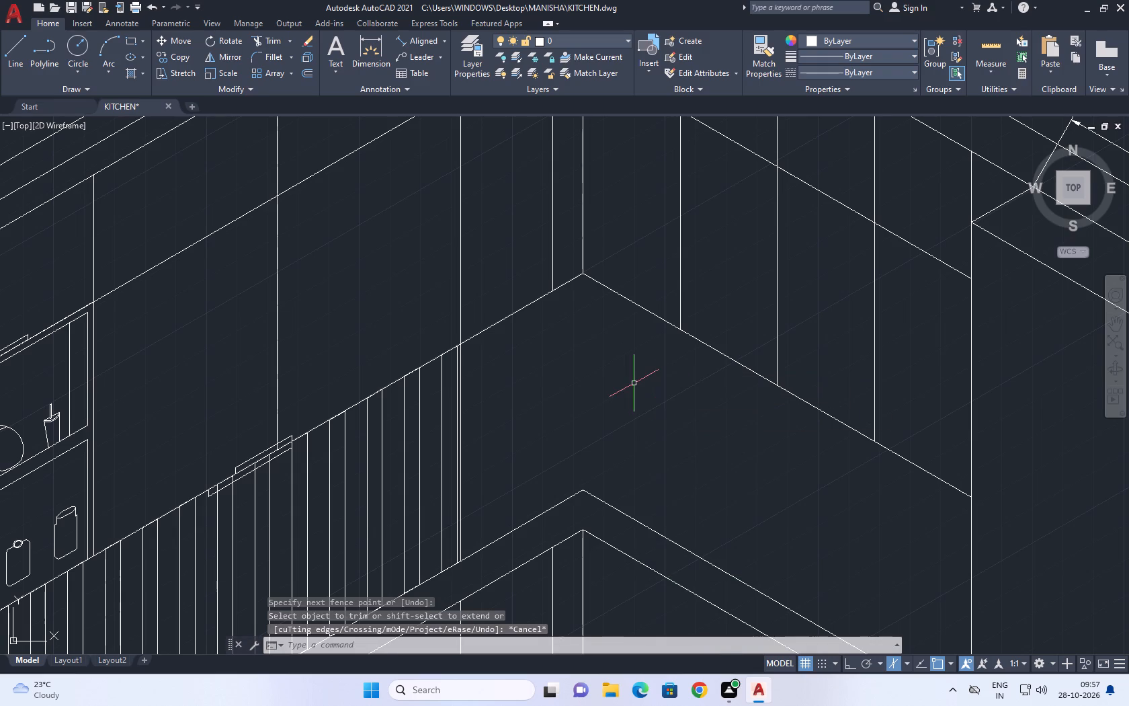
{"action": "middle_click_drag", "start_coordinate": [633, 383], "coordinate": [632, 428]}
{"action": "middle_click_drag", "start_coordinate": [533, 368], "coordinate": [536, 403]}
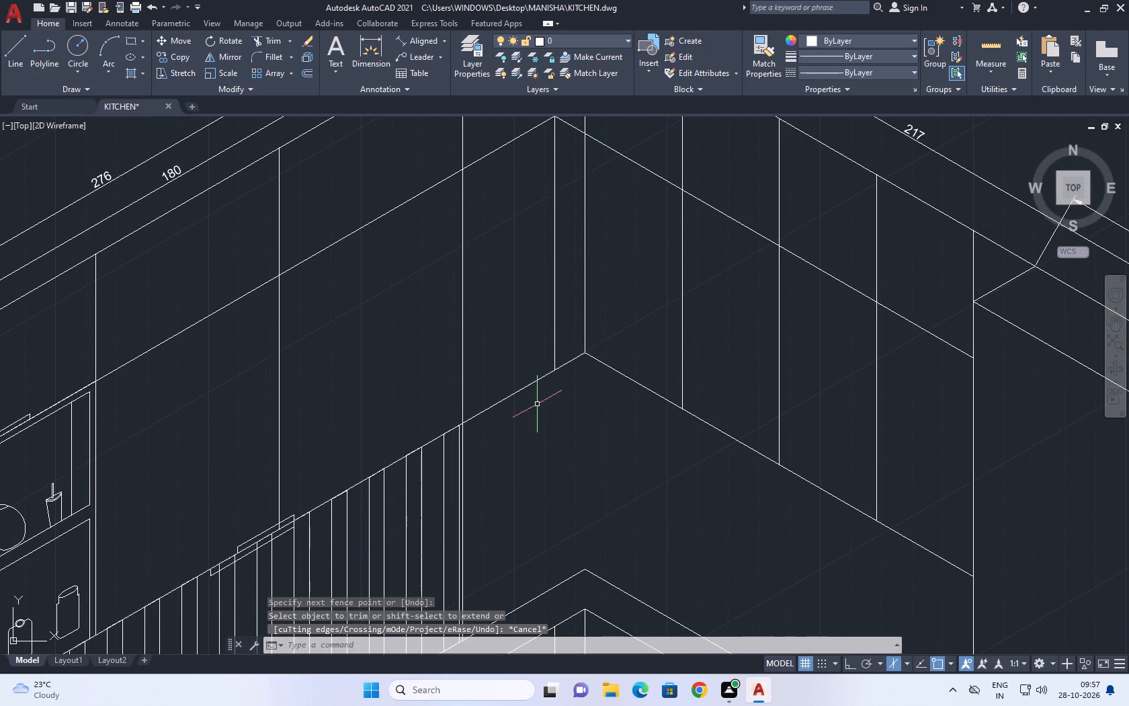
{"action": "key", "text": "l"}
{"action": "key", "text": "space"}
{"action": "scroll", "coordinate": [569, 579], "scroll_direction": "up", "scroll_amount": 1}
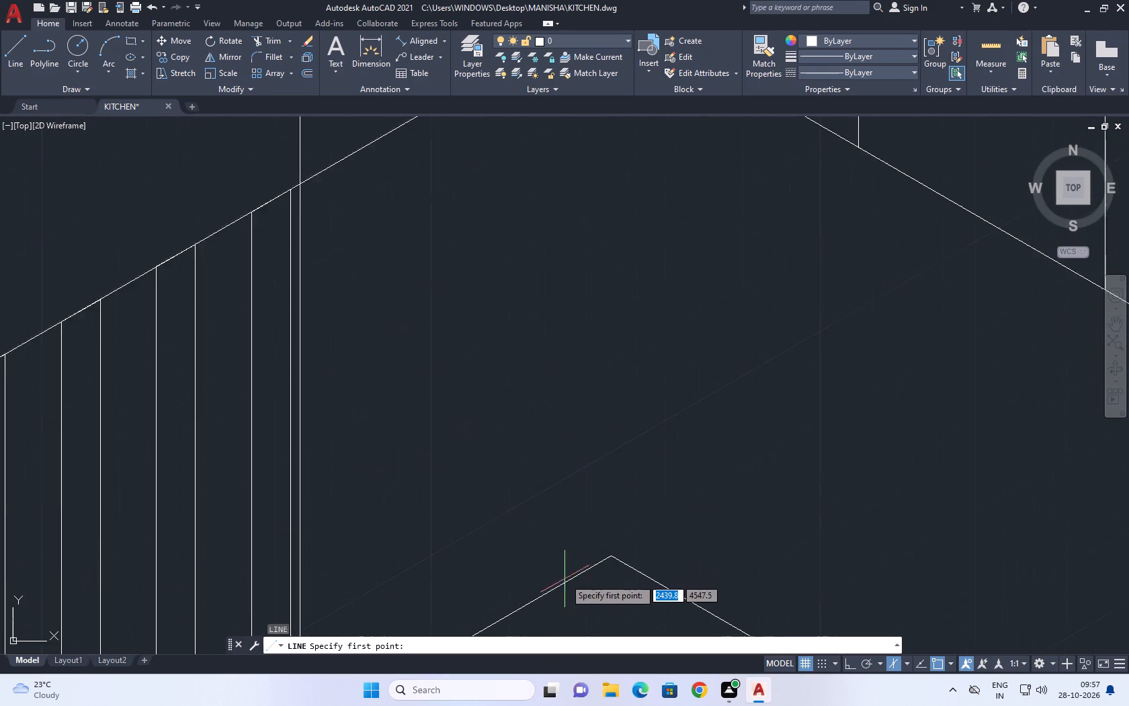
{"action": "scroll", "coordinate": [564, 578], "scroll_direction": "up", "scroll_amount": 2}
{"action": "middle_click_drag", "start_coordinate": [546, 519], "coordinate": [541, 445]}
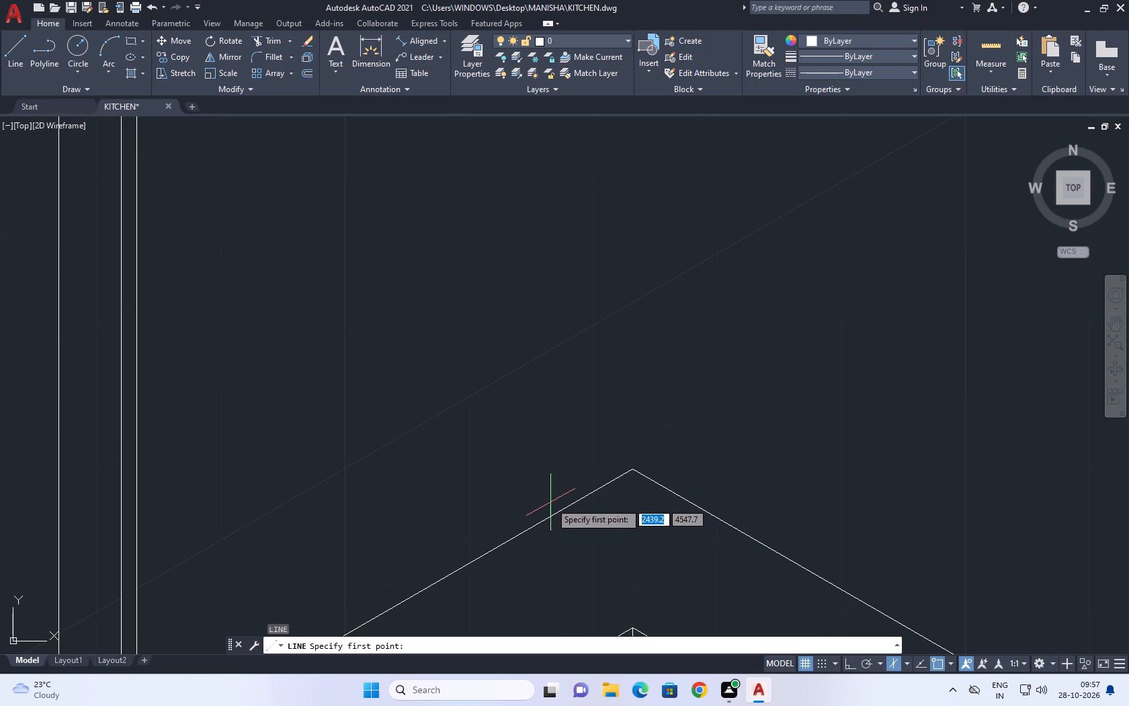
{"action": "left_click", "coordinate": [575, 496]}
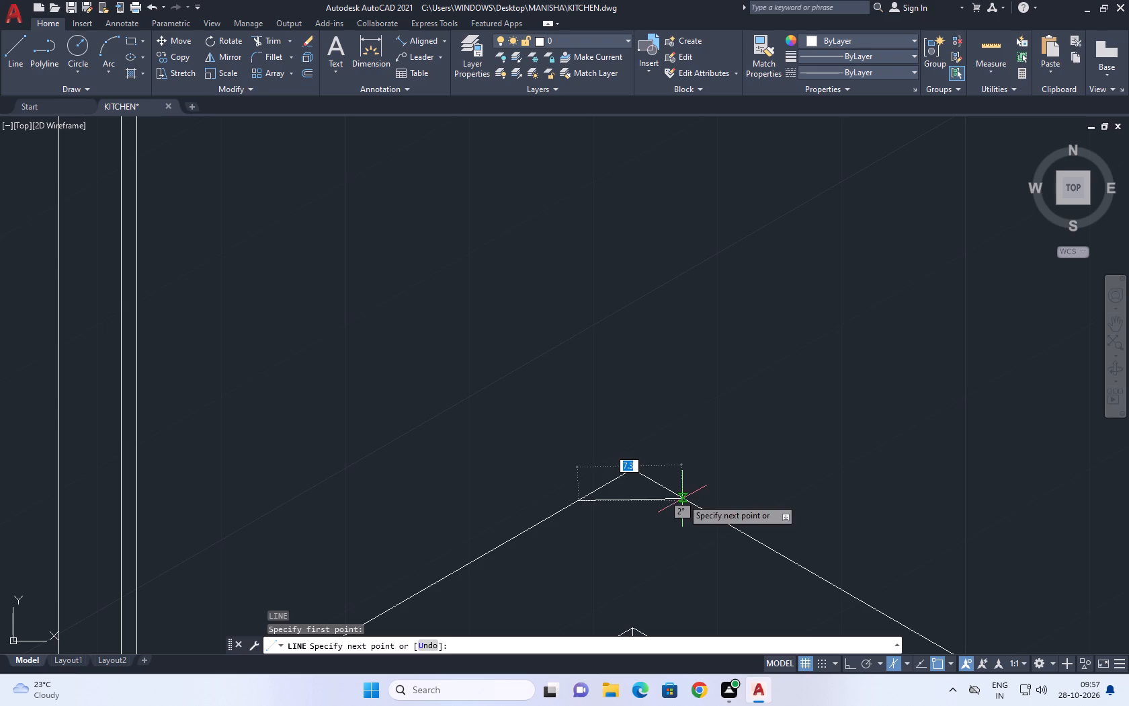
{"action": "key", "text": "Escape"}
Draw a 10-unit line from the apex of the countertop's back corner down along its right edge.
{"action": "key", "text": "l"}
{"action": "key", "text": "space"}
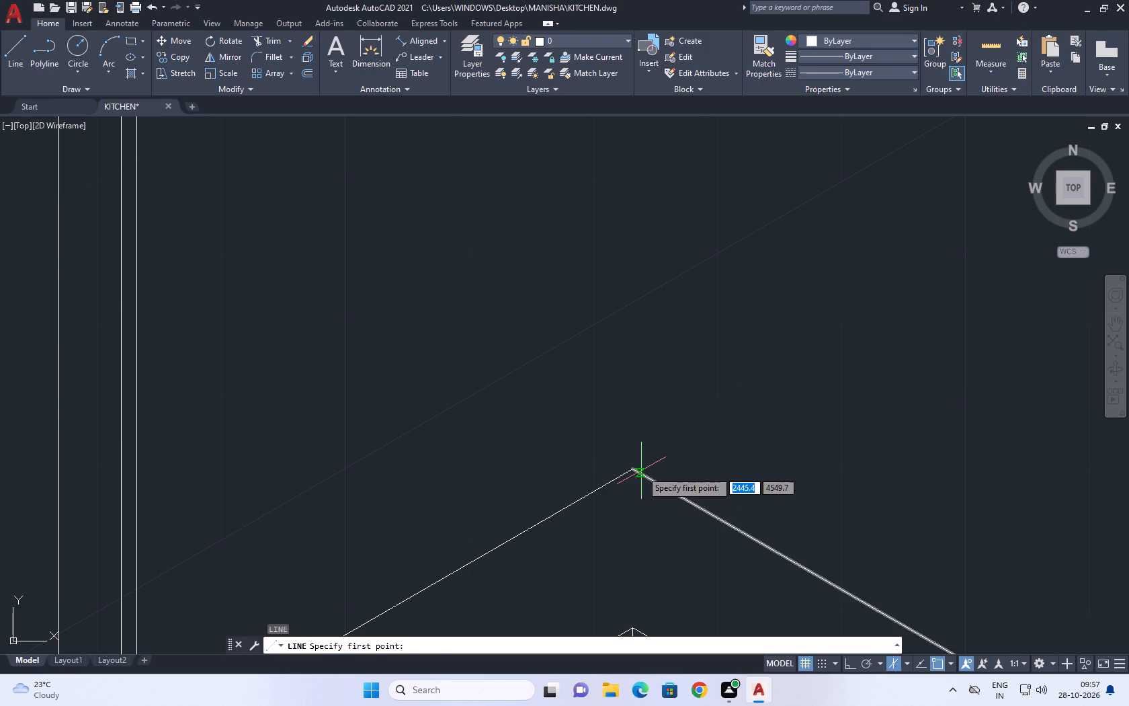
{"action": "left_click", "coordinate": [631, 472]}
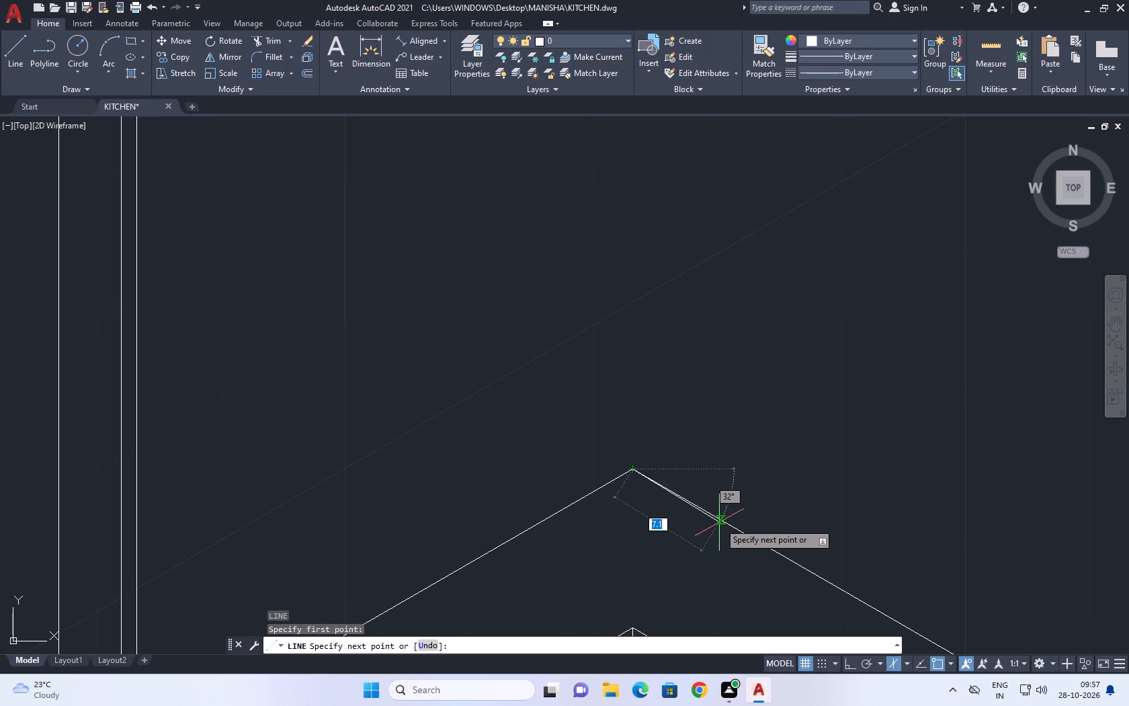
{"action": "key", "text": "F8"}
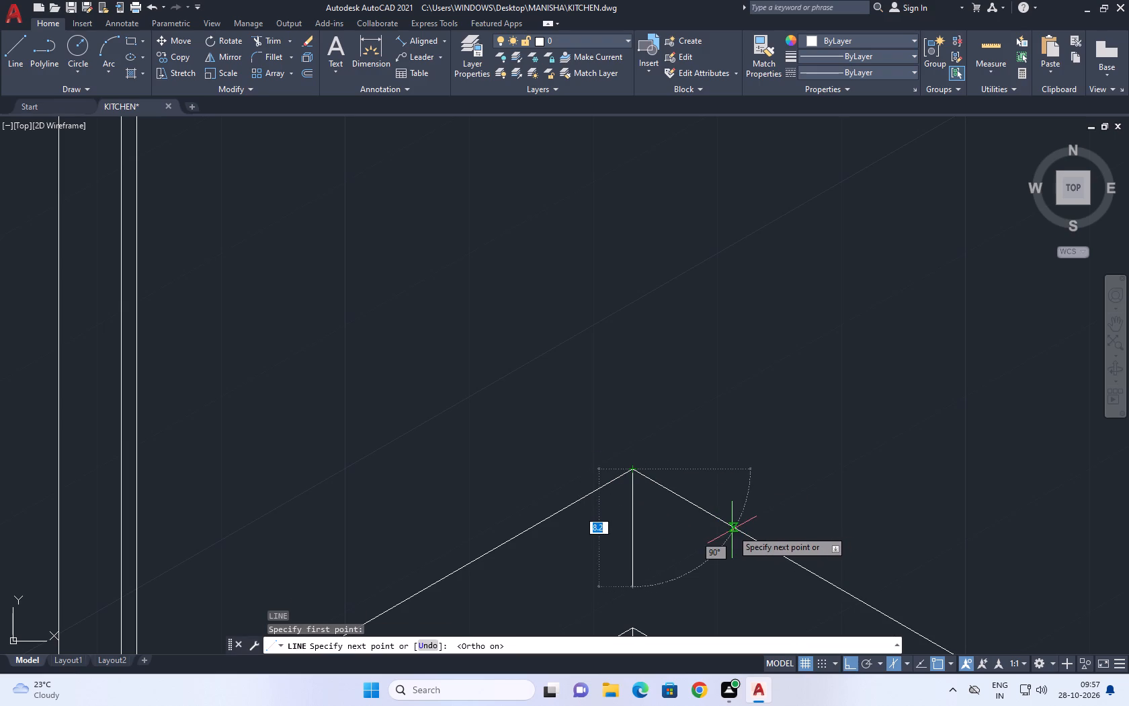
{"action": "key", "text": "F5"}
{"action": "key", "text": "1"}
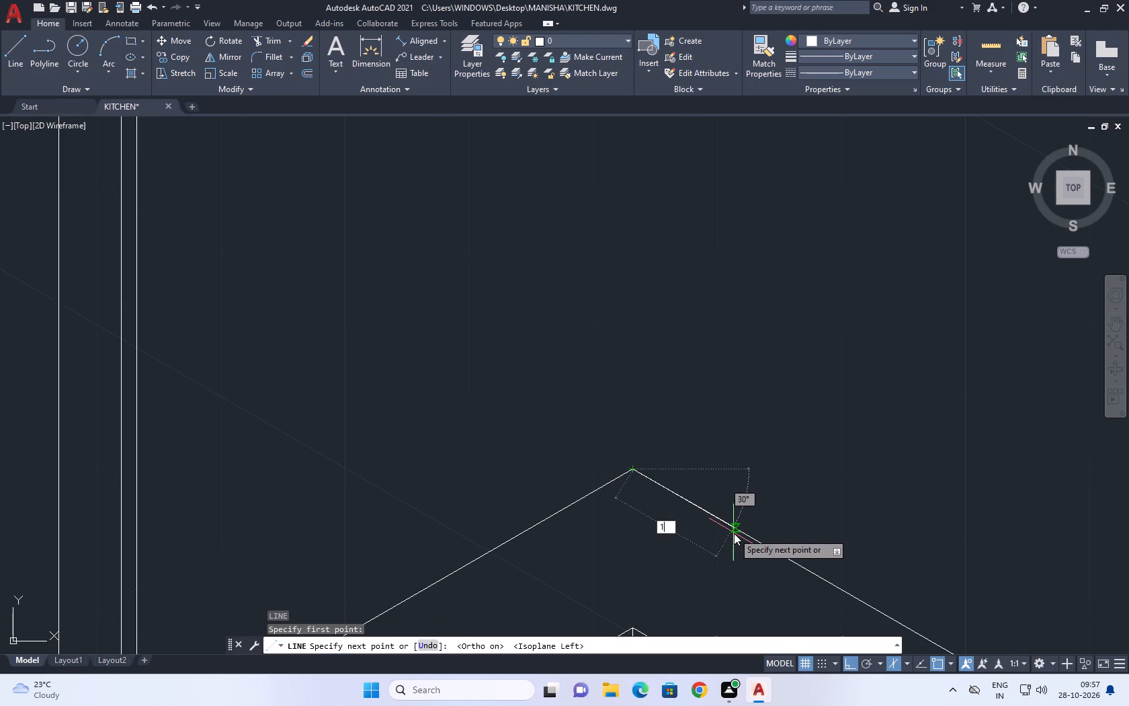
{"action": "key", "text": "0"}
{"action": "key", "text": "Return"}
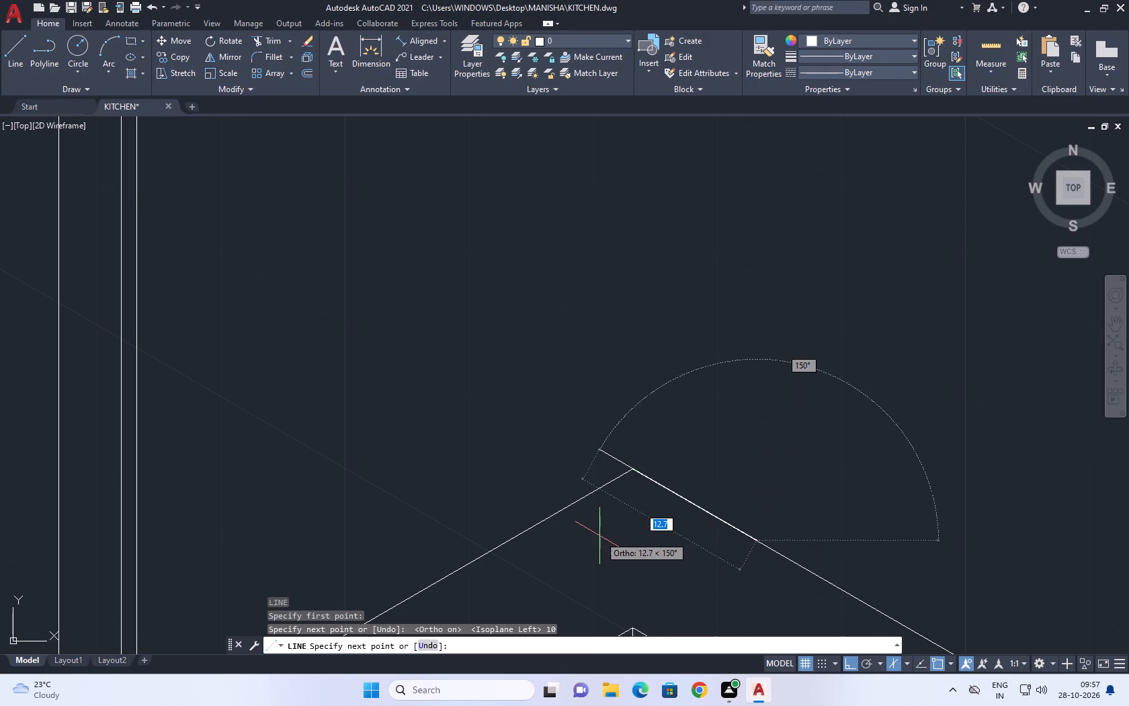
{"action": "key", "text": "Escape"}
Draw a 10-unit line from the same apex along the left edge, continuing horizontally across to the first line's lower end.
{"action": "key", "text": "l"}
{"action": "key", "text": "space"}
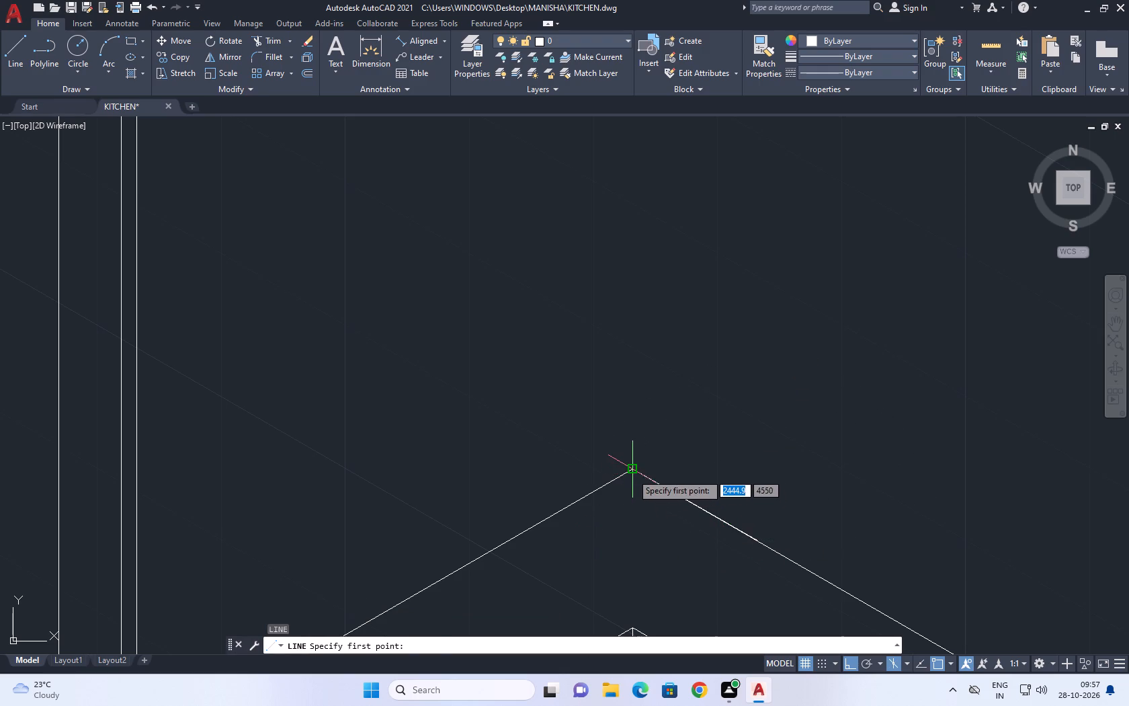
{"action": "left_click", "coordinate": [632, 471]}
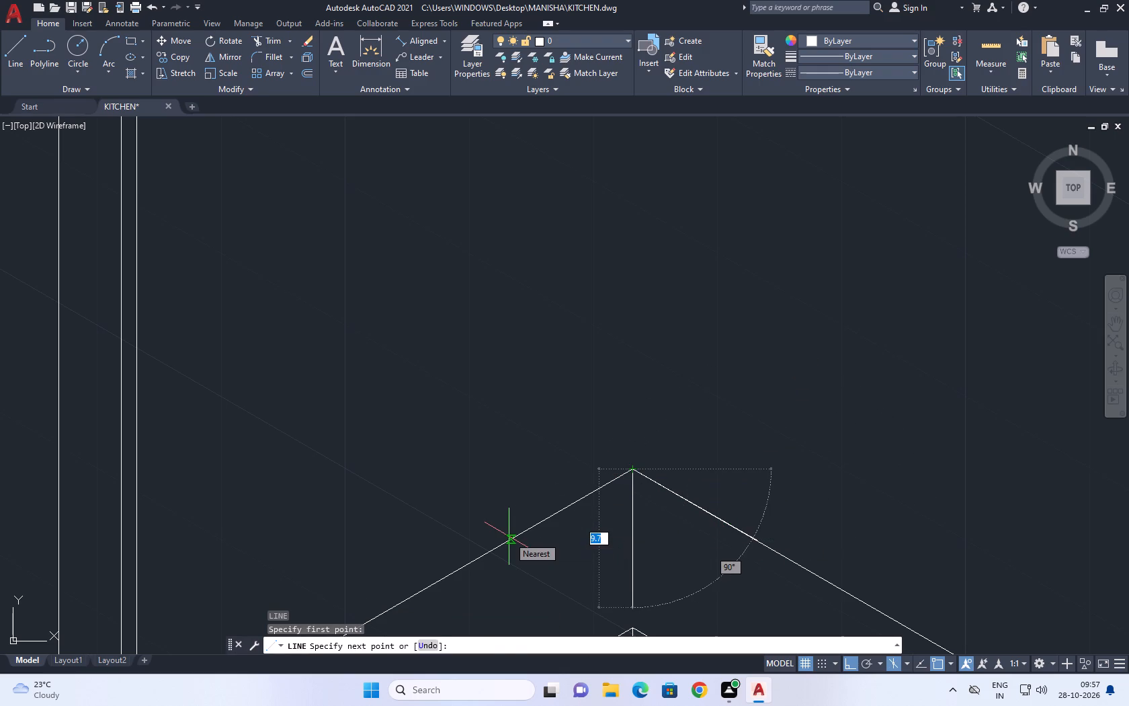
{"action": "key", "text": "F5"}
{"action": "type", "text": "10"}
{"action": "key", "text": "Return"}
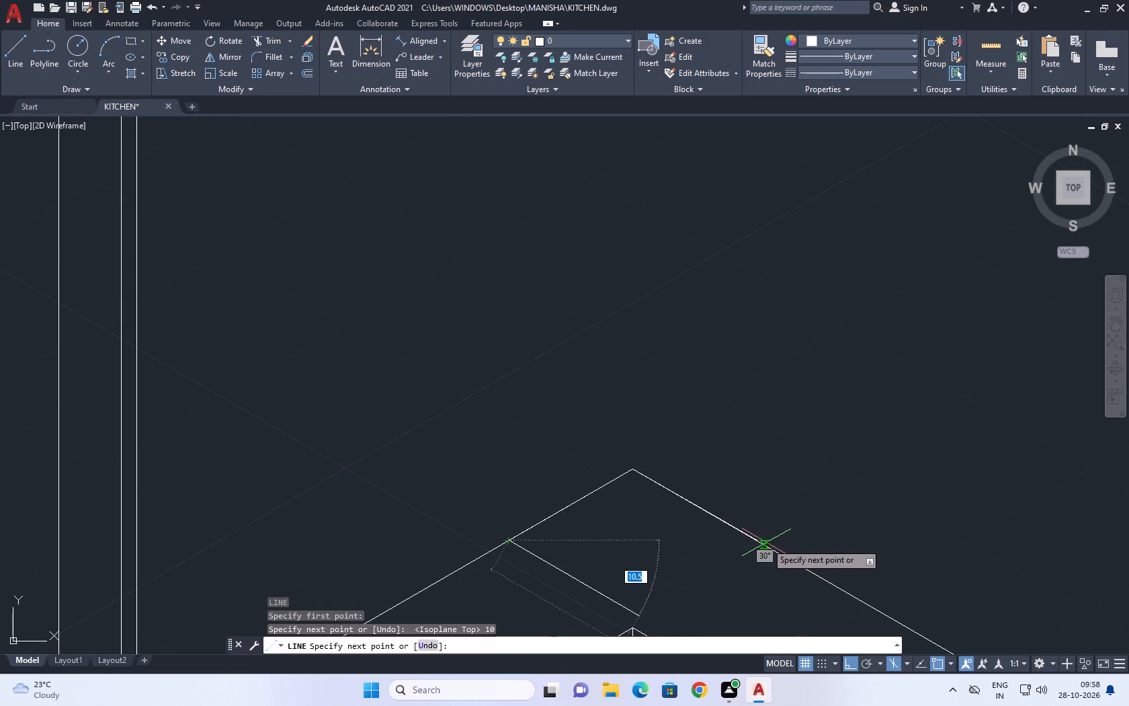
{"action": "left_click", "coordinate": [759, 545]}
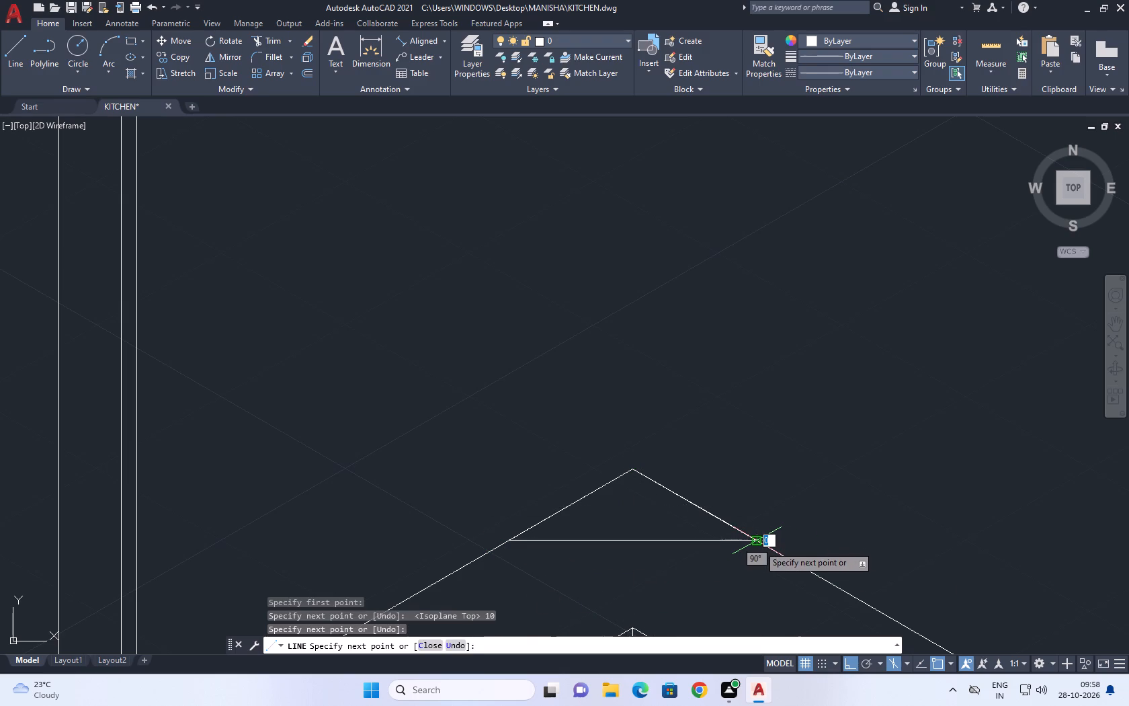
{"action": "key", "text": "Escape"}
Erase the two 10-unit sloping guide lines at the corner apex, keeping the horizontal connecting line.
{"action": "left_click_drag", "start_coordinate": [527, 426], "coordinate": [537, 431]}
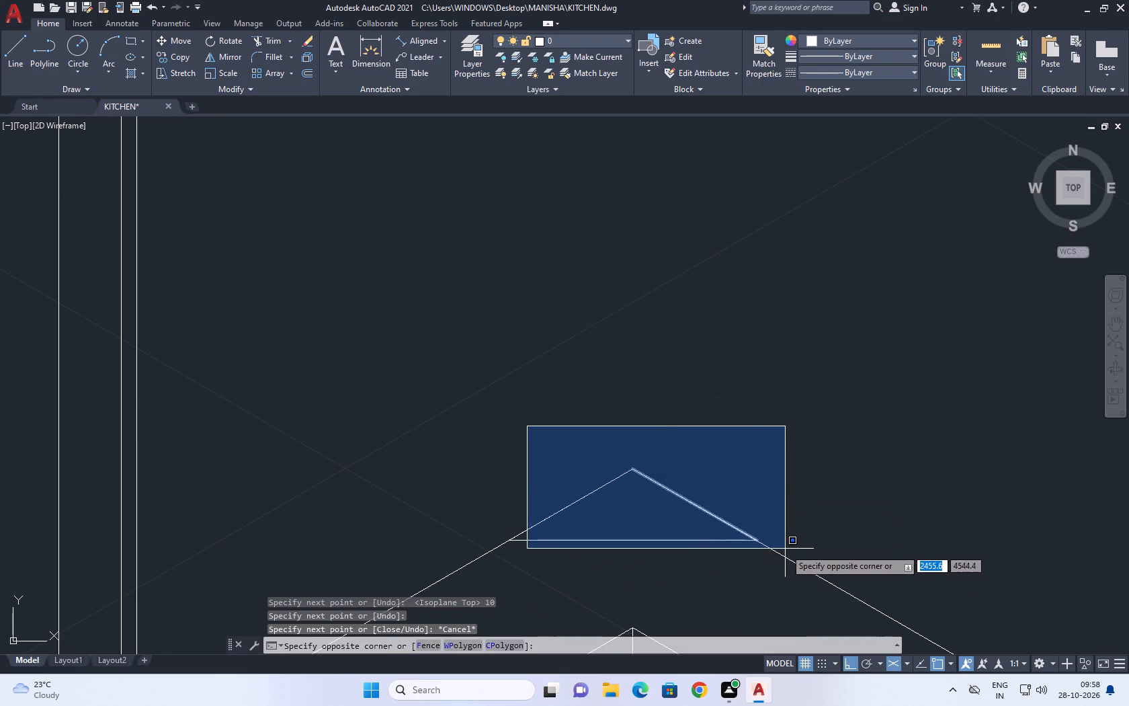
{"action": "left_click", "coordinate": [785, 547]}
{"action": "key", "text": "Delete"}
{"action": "left_click_drag", "start_coordinate": [491, 432], "coordinate": [510, 457]}
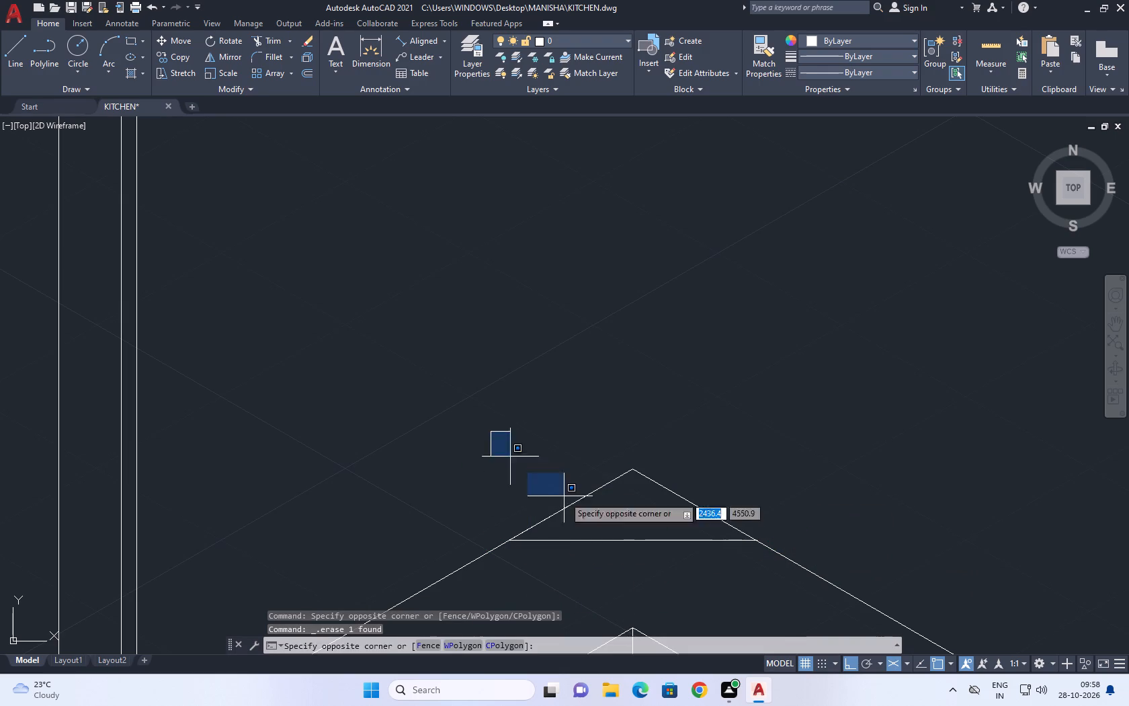
{"action": "left_click", "coordinate": [670, 590]}
{"action": "key", "text": "Delete"}
Trim the pointed corner above the horizontal line, leaving the countertop's back corner cut flat.
{"action": "middle_click_drag", "start_coordinate": [646, 527], "coordinate": [663, 561]}
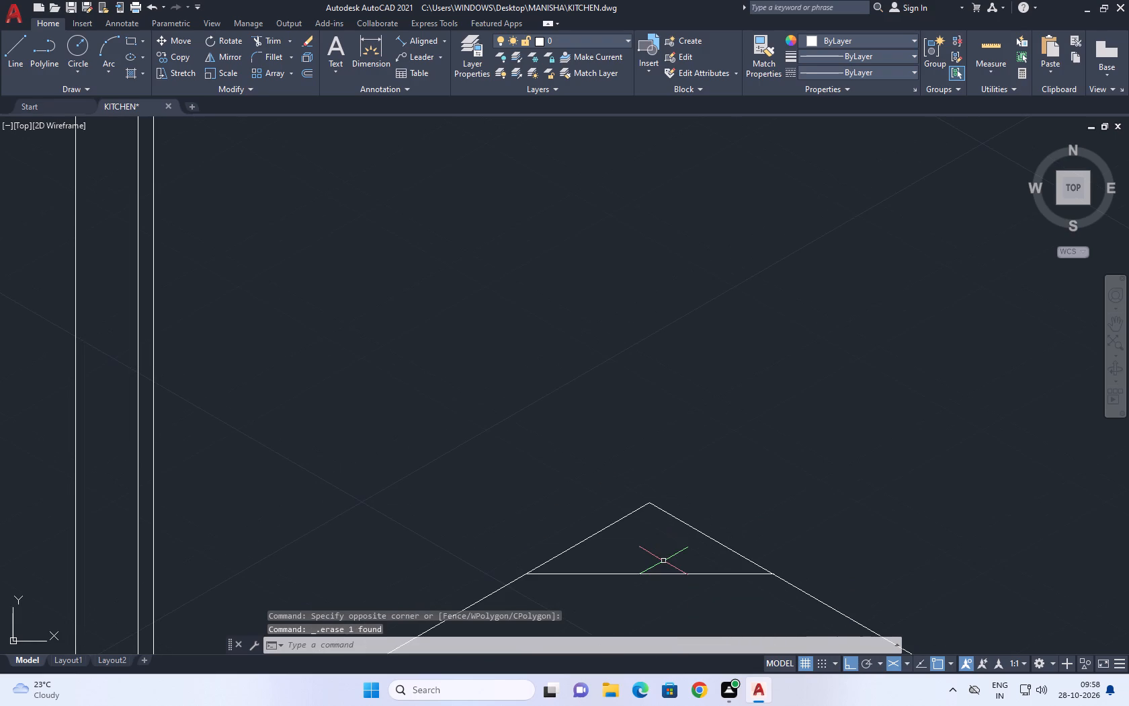
{"action": "key", "text": "t"}
{"action": "type", "text": "R"}
{"action": "key", "text": "space"}
{"action": "left_click", "coordinate": [750, 535]}
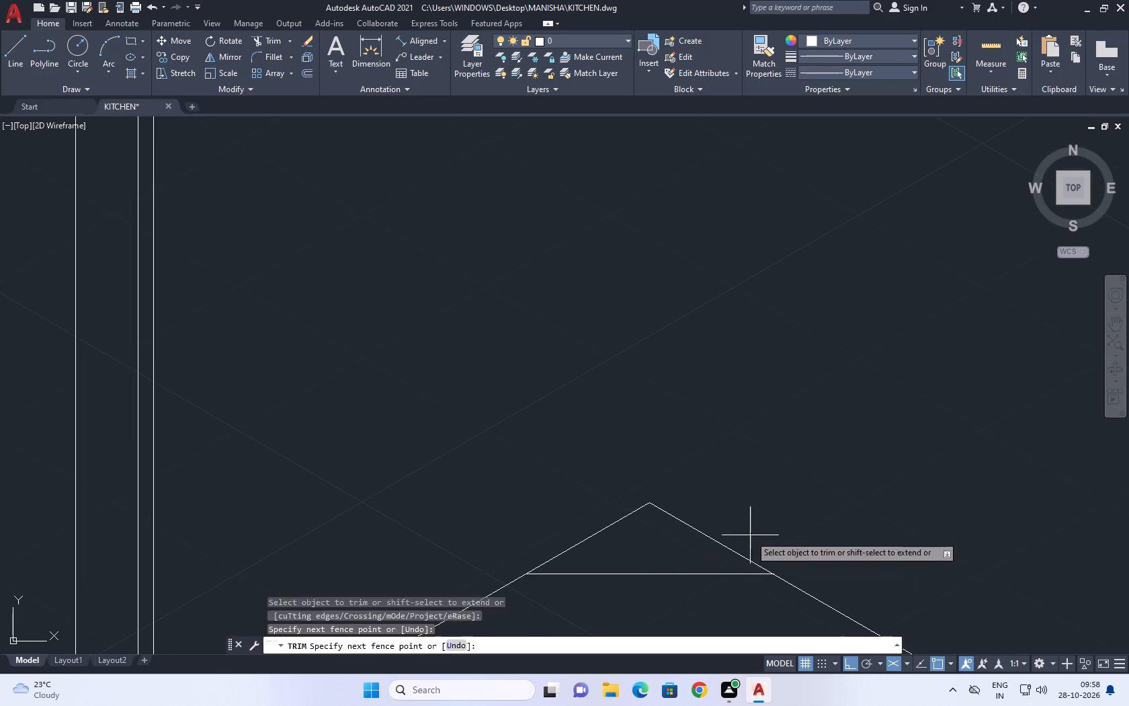
{"action": "left_click", "coordinate": [568, 512]}
{"action": "key", "text": "Escape"}
Draw a line about 8 units long rising from the flat corner edge and leaning left, as the pot's left side.
{"action": "scroll", "coordinate": [794, 528], "scroll_direction": "down", "scroll_amount": 2}
{"action": "middle_click_drag", "start_coordinate": [771, 539], "coordinate": [763, 518]}
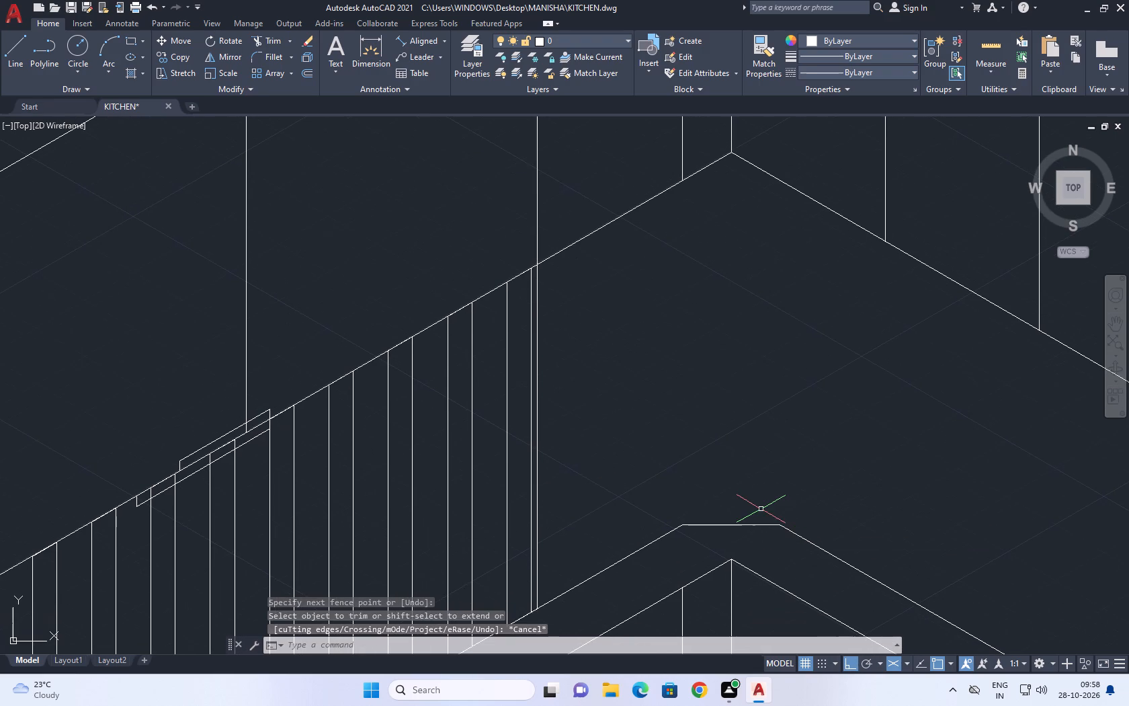
{"action": "type", "text": "L"}
{"action": "key", "text": "space"}
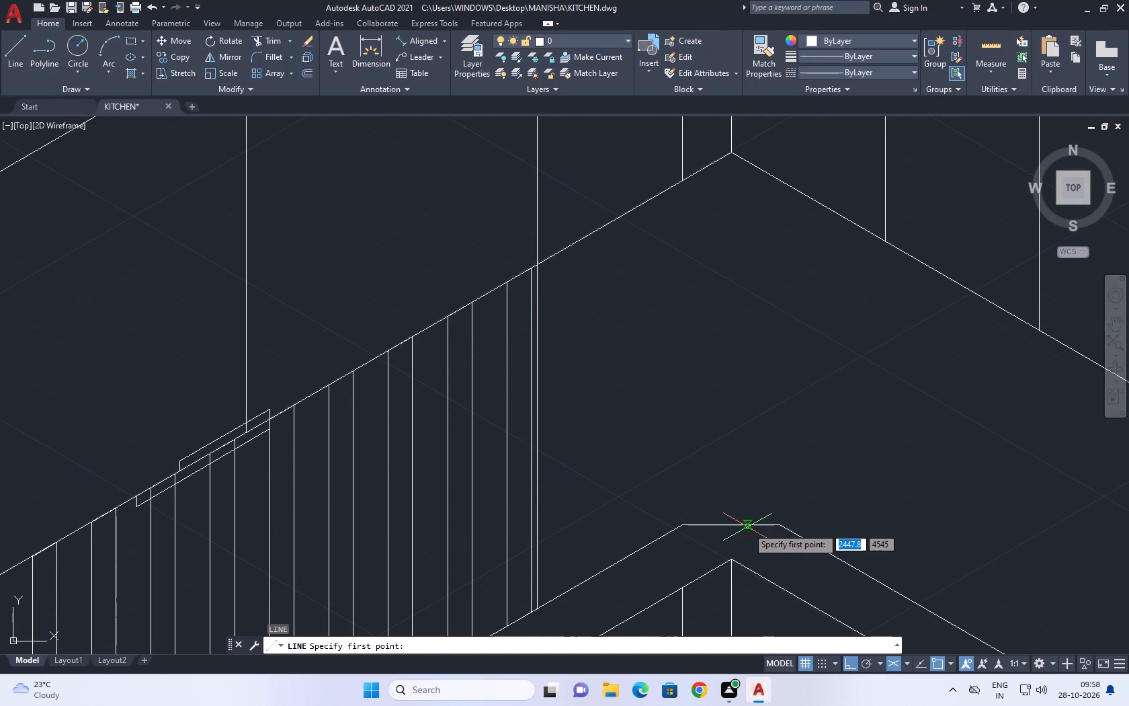
{"action": "left_click", "coordinate": [744, 526]}
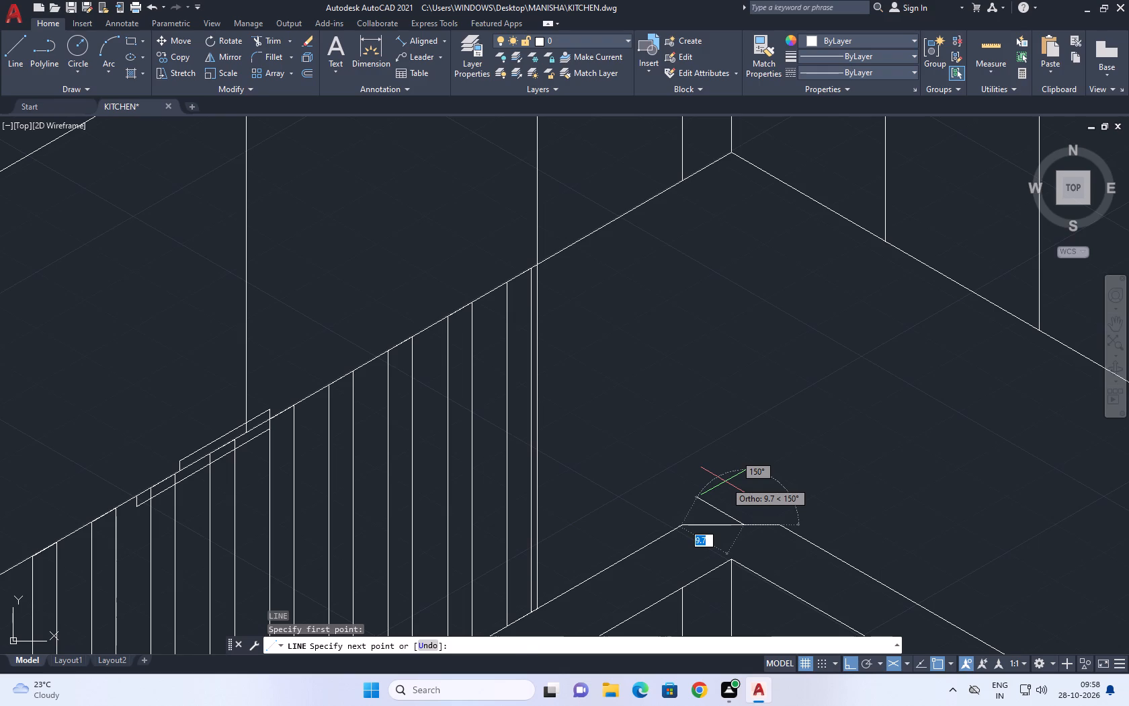
{"action": "key", "text": "F5"}
{"action": "scroll", "coordinate": [740, 483], "scroll_direction": "up", "scroll_amount": 1}
{"action": "key", "text": "F8"}
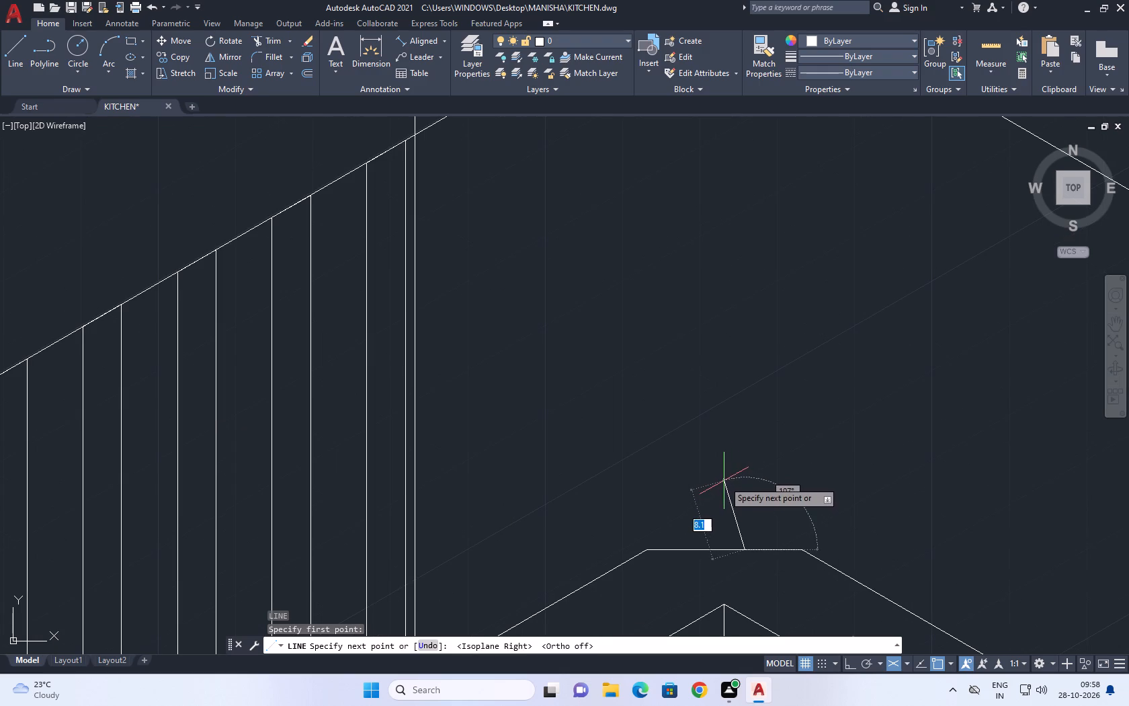
{"action": "left_click", "coordinate": [722, 479]}
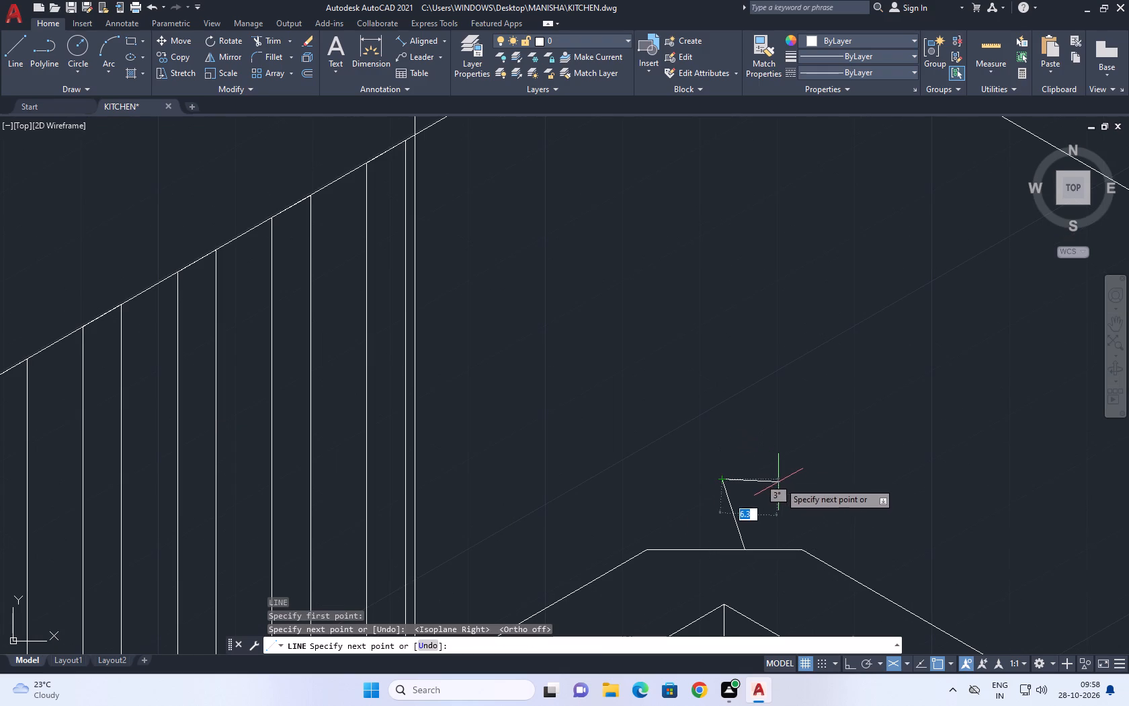
{"action": "key", "text": "Escape"}
{"action": "left_click", "coordinate": [748, 509]}
{"action": "left_click_drag", "start_coordinate": [747, 509], "coordinate": [747, 502]}
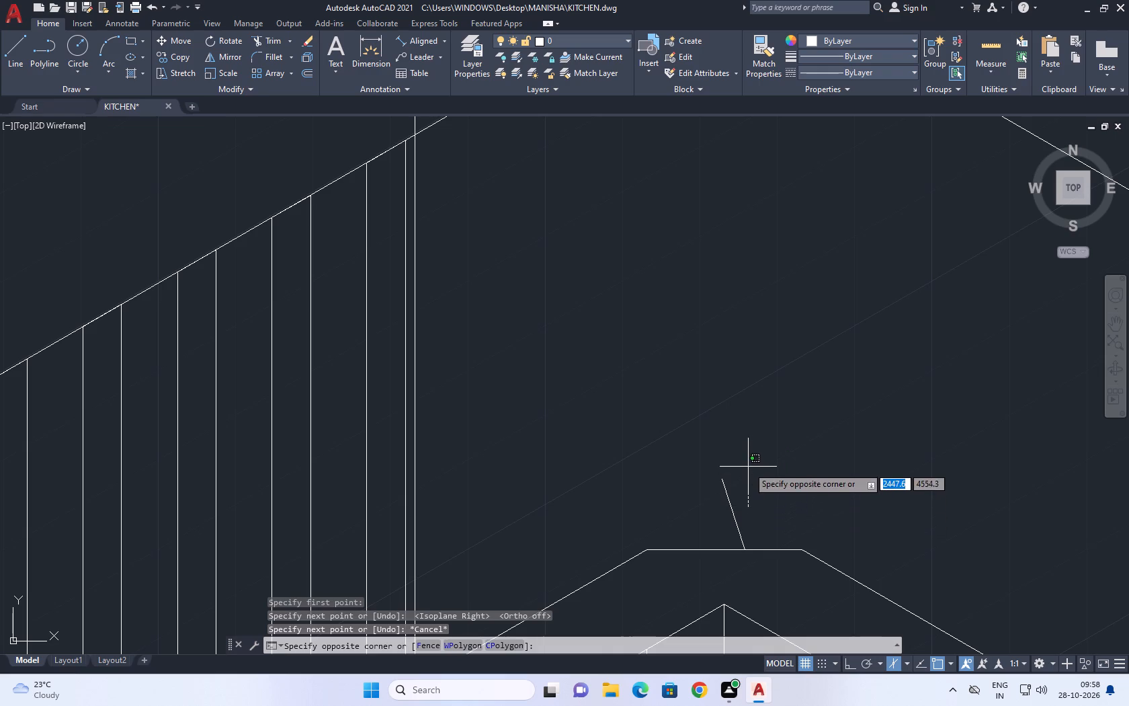
{"action": "left_click", "coordinate": [748, 467]}
Draw a second line rising from near the flat edge's right end and leaning right, as the pot's right side.
{"action": "key", "text": "l"}
{"action": "key", "text": "space"}
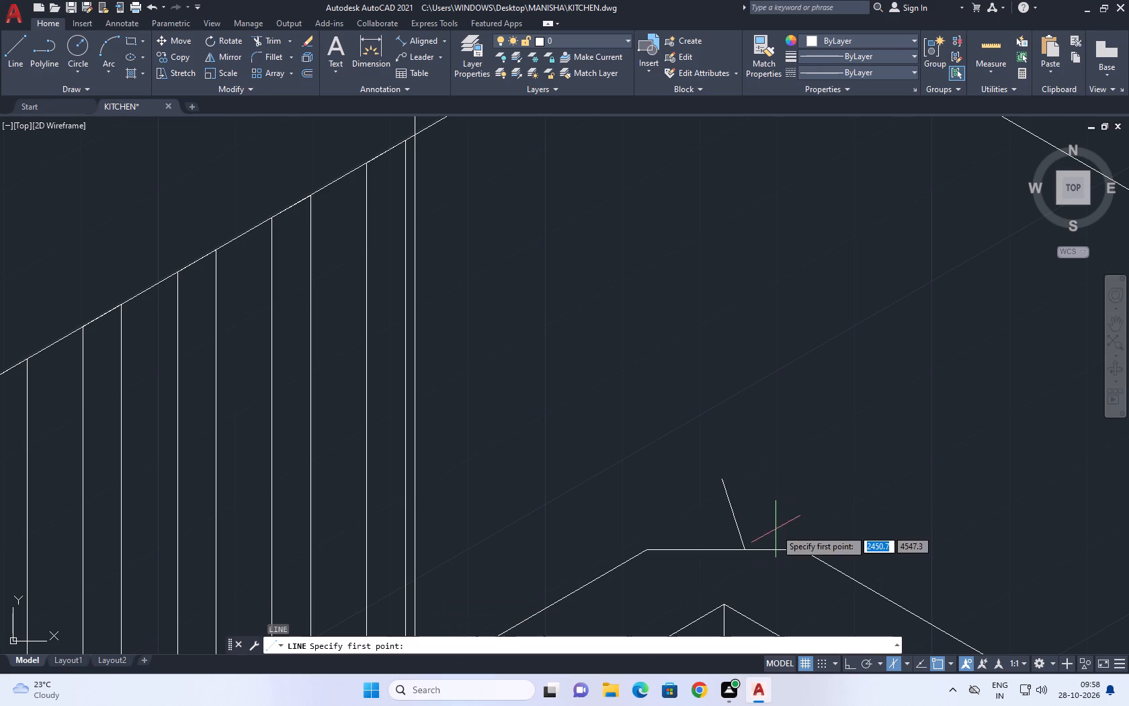
{"action": "left_click", "coordinate": [784, 551]}
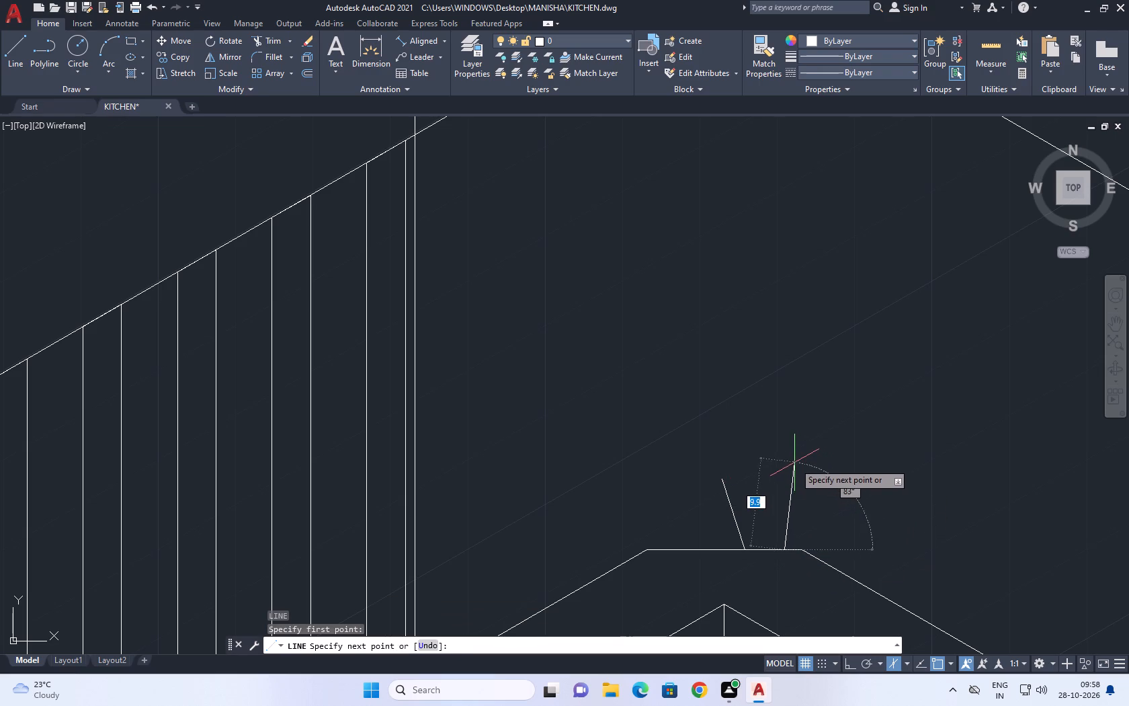
{"action": "left_click", "coordinate": [804, 469]}
{"action": "key", "text": "space"}
Move the top endpoints of both pot side lines slightly down and inward so the sides flare evenly at about equal height.
{"action": "left_click", "coordinate": [796, 502]}
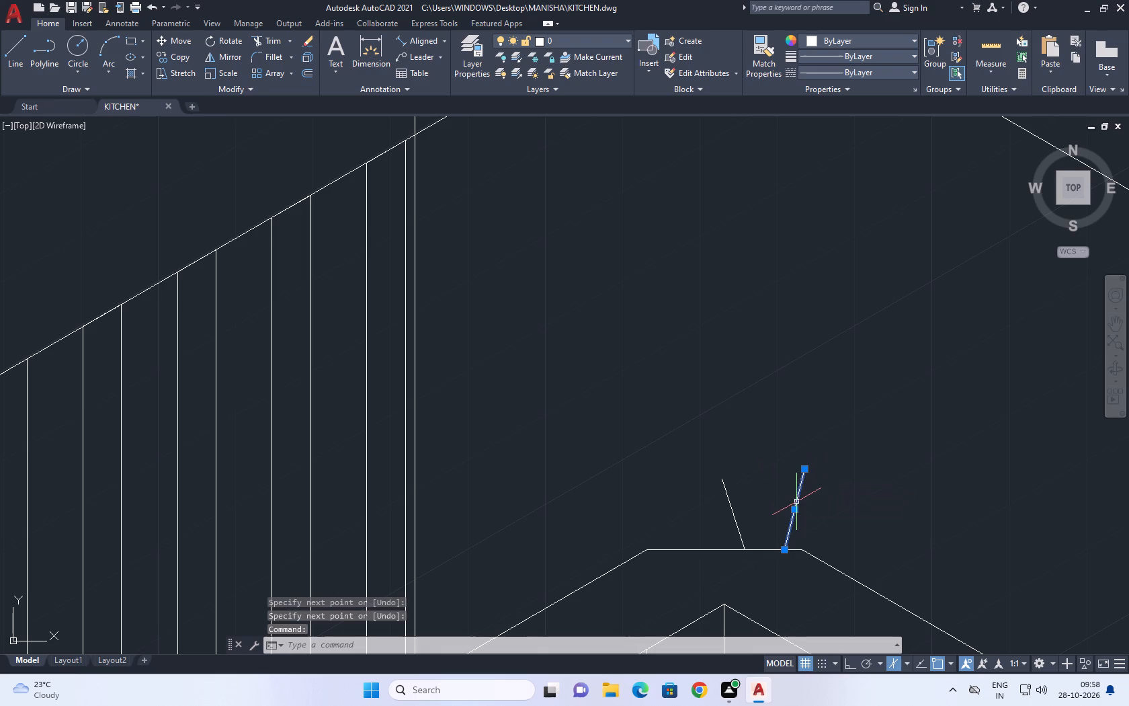
{"action": "left_click", "coordinate": [805, 472]}
{"action": "left_click", "coordinate": [806, 484]}
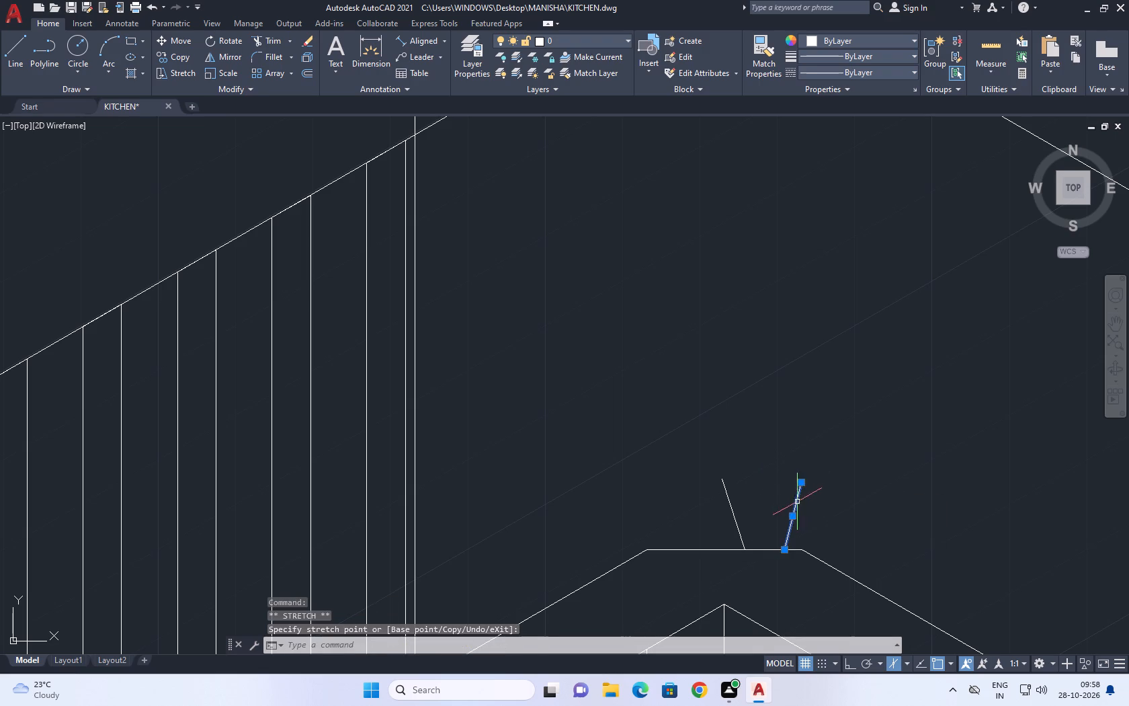
{"action": "key", "text": "Escape"}
{"action": "scroll", "coordinate": [739, 541], "scroll_direction": "up", "scroll_amount": 2}
{"action": "left_click", "coordinate": [756, 491]}
{"action": "left_click", "coordinate": [711, 491]}
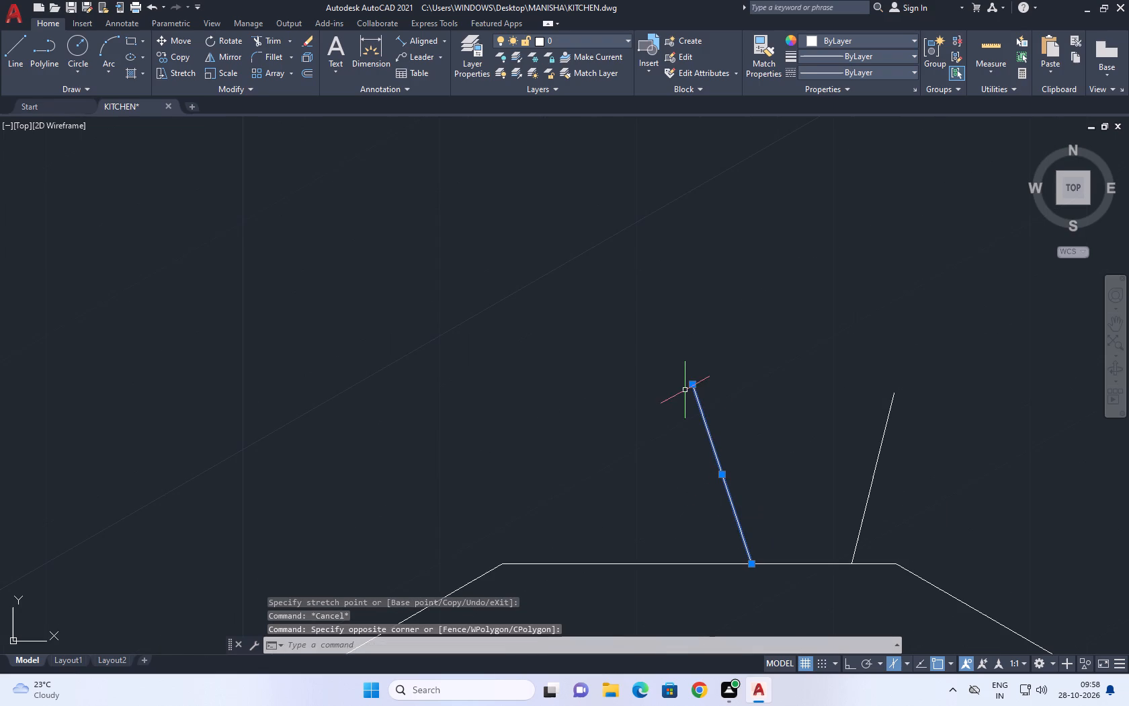
{"action": "left_click", "coordinate": [687, 386]}
{"action": "left_click", "coordinate": [692, 385]}
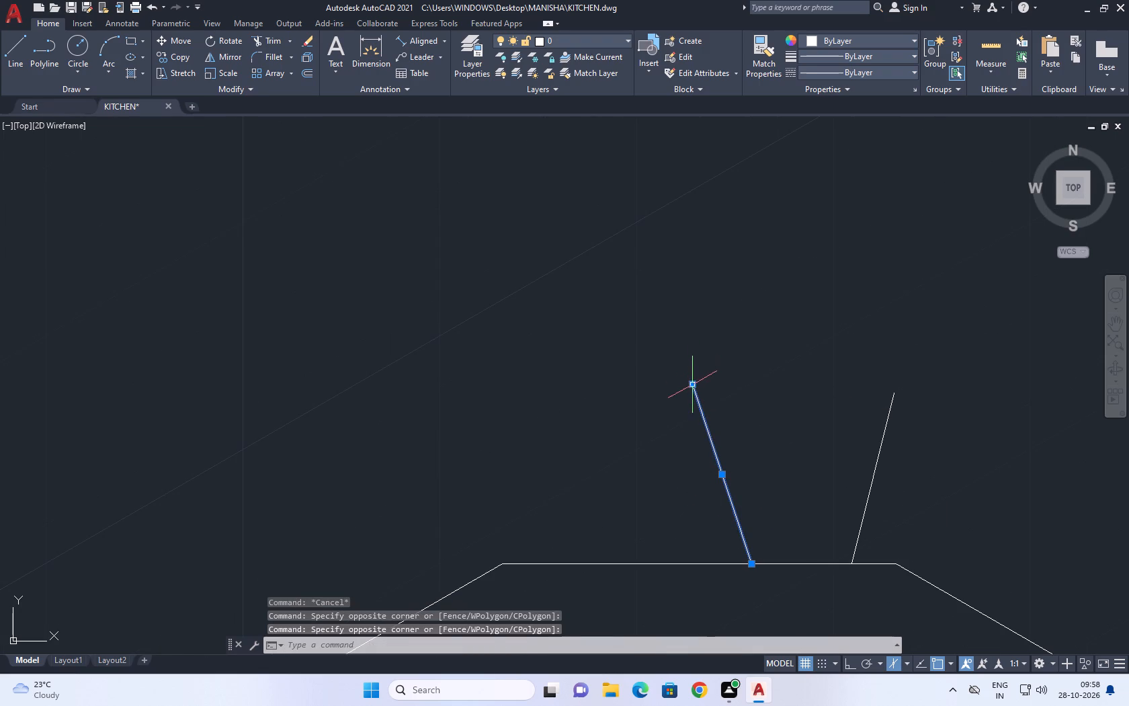
{"action": "left_click", "coordinate": [692, 384]}
{"action": "left_click", "coordinate": [711, 395]}
{"action": "key", "text": "Escape"}
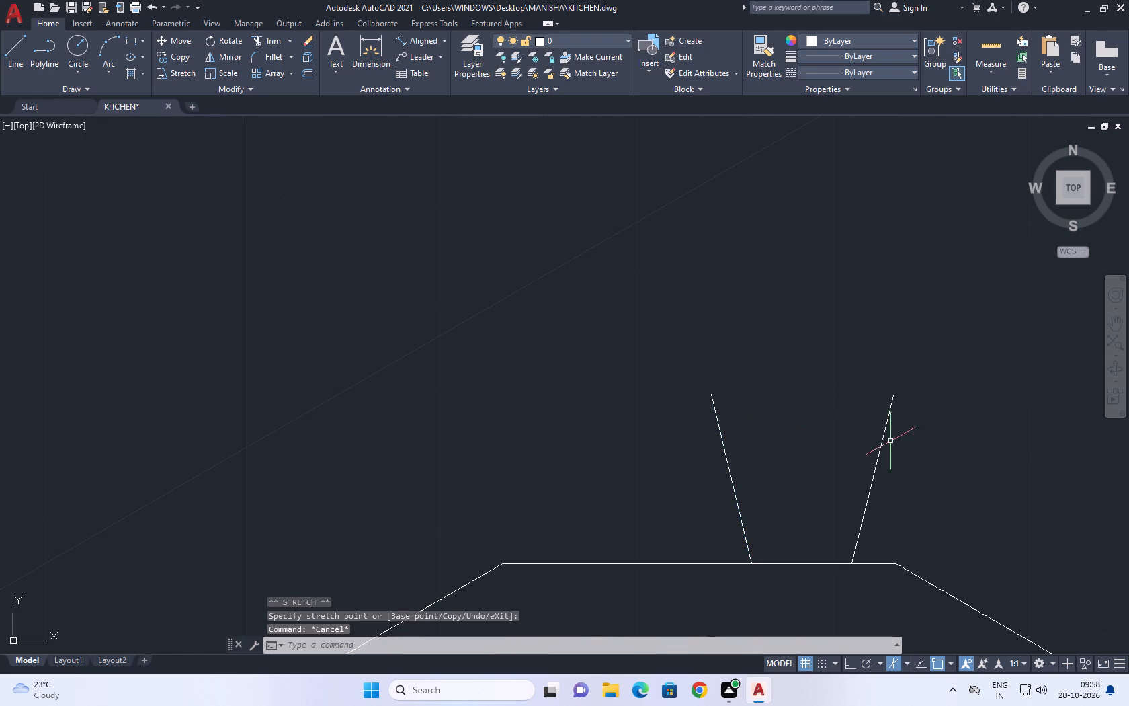
Draw a downward-bulging three-point arc between the tops of the two side lines as the pot's front rim.
{"action": "middle_click_drag", "start_coordinate": [886, 438], "coordinate": [821, 533]}
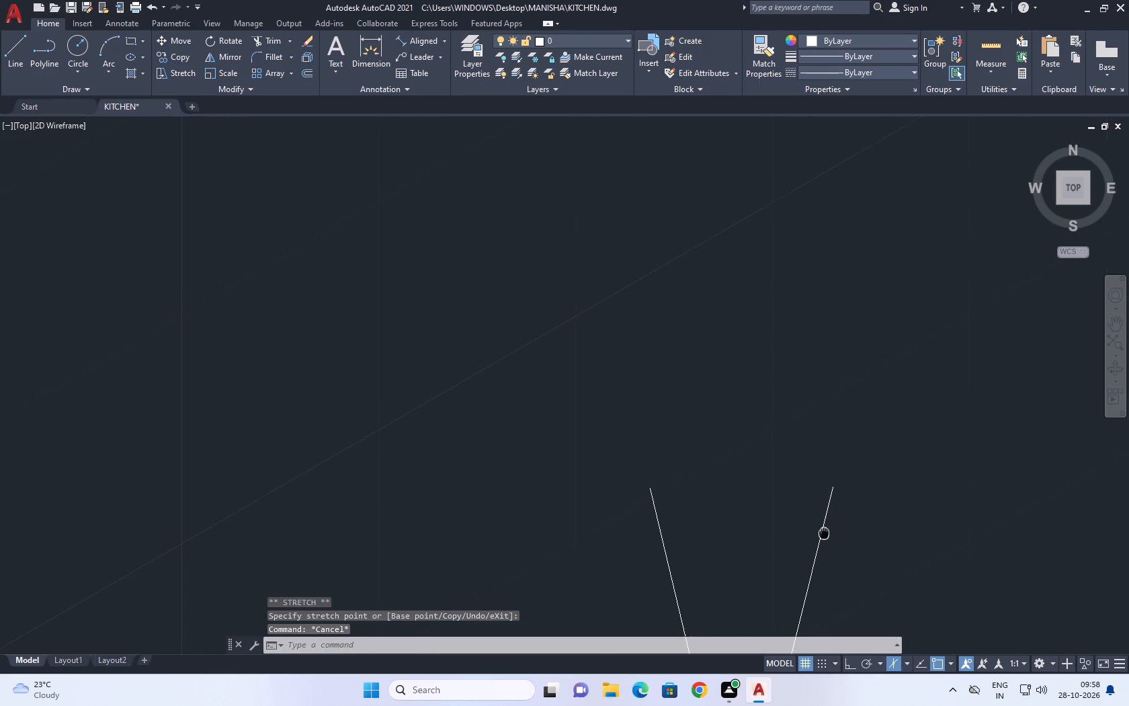
{"action": "middle_click_drag", "start_coordinate": [821, 533], "coordinate": [741, 550]}
{"action": "scroll", "coordinate": [741, 550], "scroll_direction": "up", "scroll_amount": 1}
{"action": "key", "text": "a"}
{"action": "key", "text": "space"}
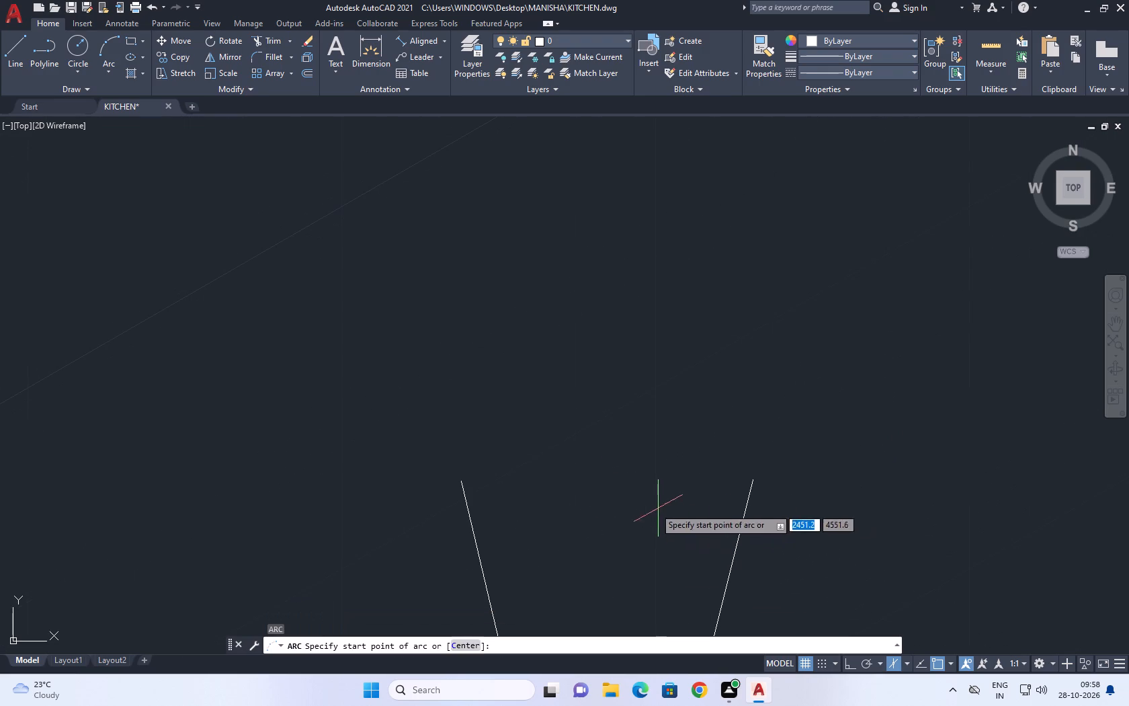
{"action": "left_click", "coordinate": [461, 477]}
{"action": "left_click", "coordinate": [569, 507]}
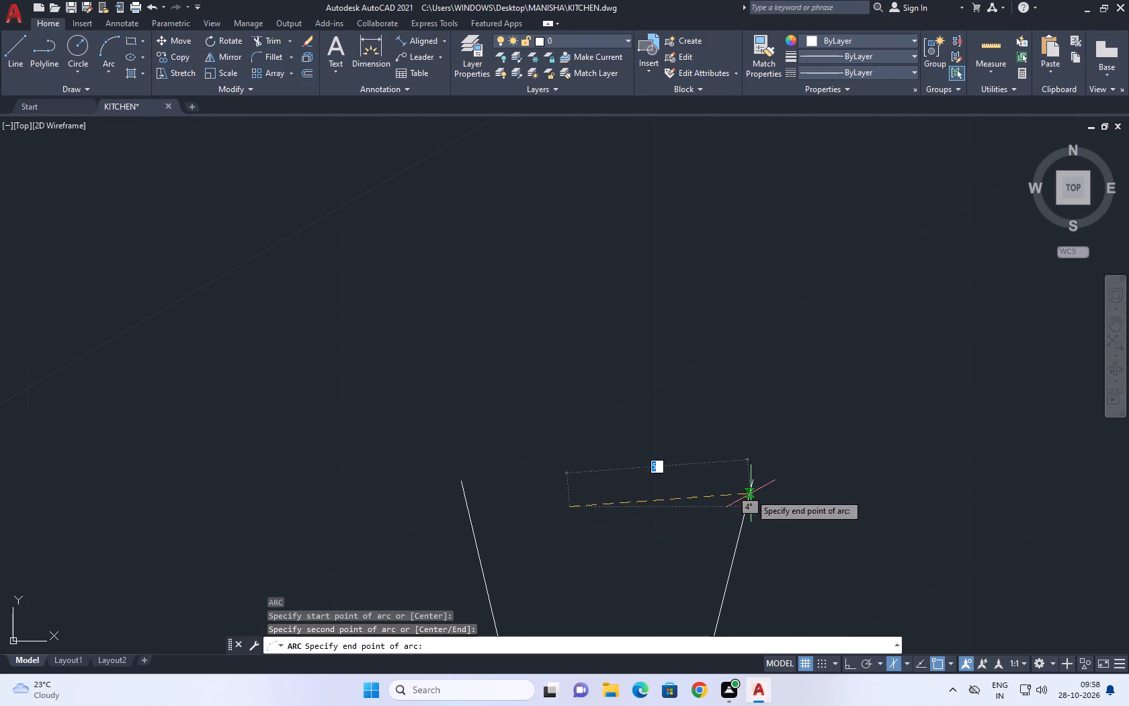
{"action": "left_click", "coordinate": [758, 482]}
Draw an upward-bulging three-point arc between the same two side tops as the pot's back rim.
{"action": "scroll", "coordinate": [831, 484], "scroll_direction": "down", "scroll_amount": 5}
{"action": "scroll", "coordinate": [815, 496], "scroll_direction": "up", "scroll_amount": 3}
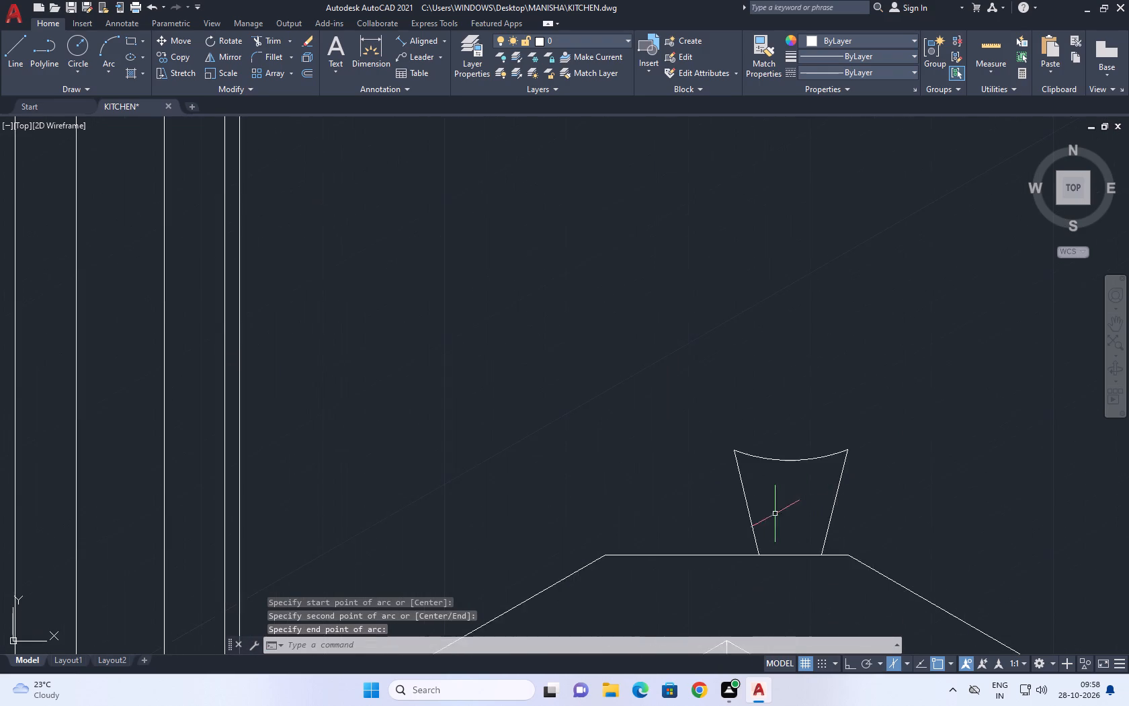
{"action": "scroll", "coordinate": [773, 514], "scroll_direction": "up", "scroll_amount": 2}
{"action": "middle_click_drag", "start_coordinate": [832, 475], "coordinate": [798, 539]}
{"action": "key", "text": "space"}
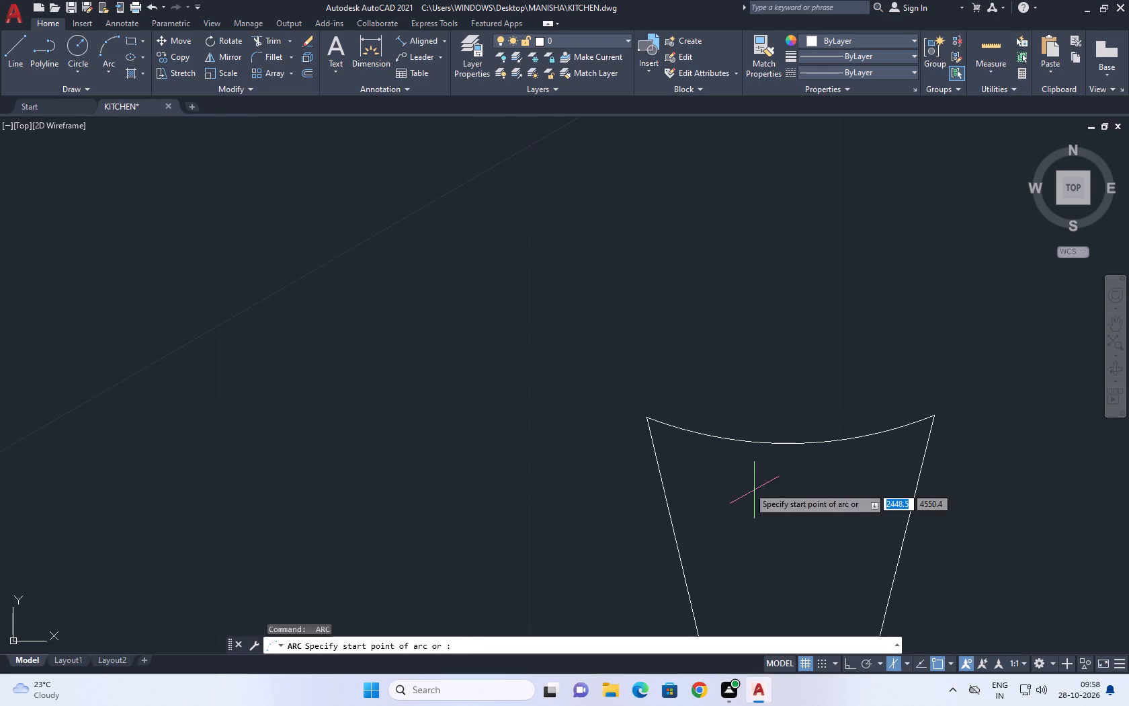
{"action": "left_click", "coordinate": [645, 415]}
{"action": "left_click", "coordinate": [759, 398]}
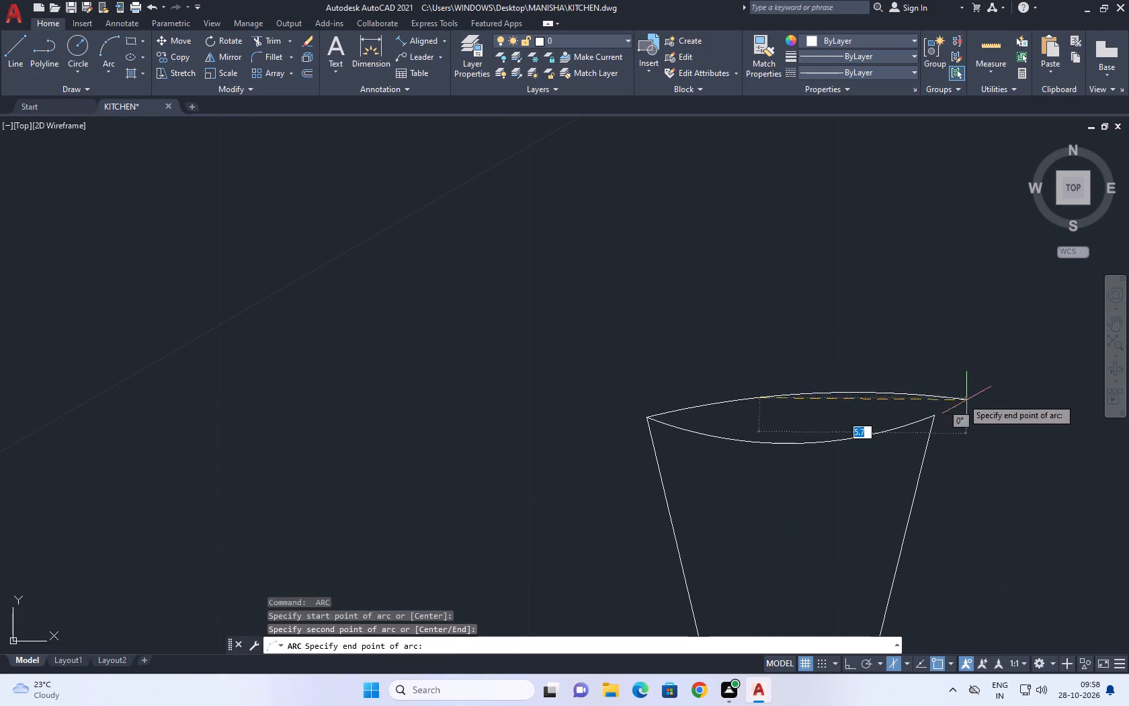
{"action": "left_click", "coordinate": [940, 417]}
{"action": "scroll", "coordinate": [903, 419], "scroll_direction": "down", "scroll_amount": 3}
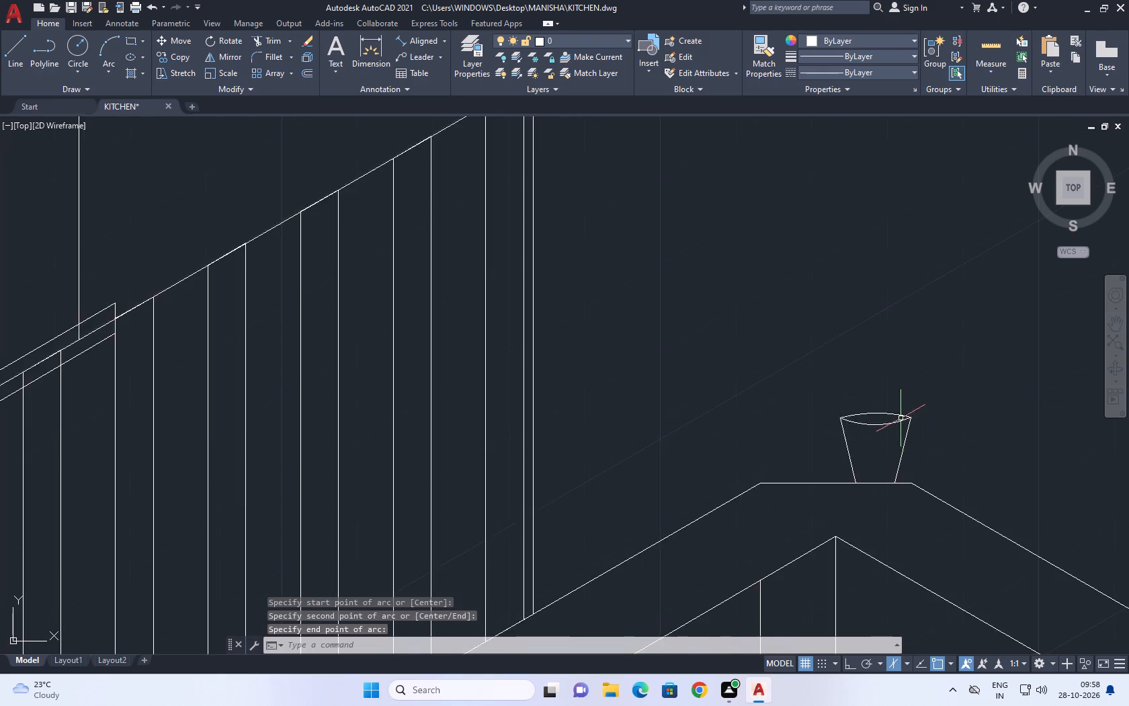
{"action": "middle_click_drag", "start_coordinate": [899, 420], "coordinate": [859, 462]}
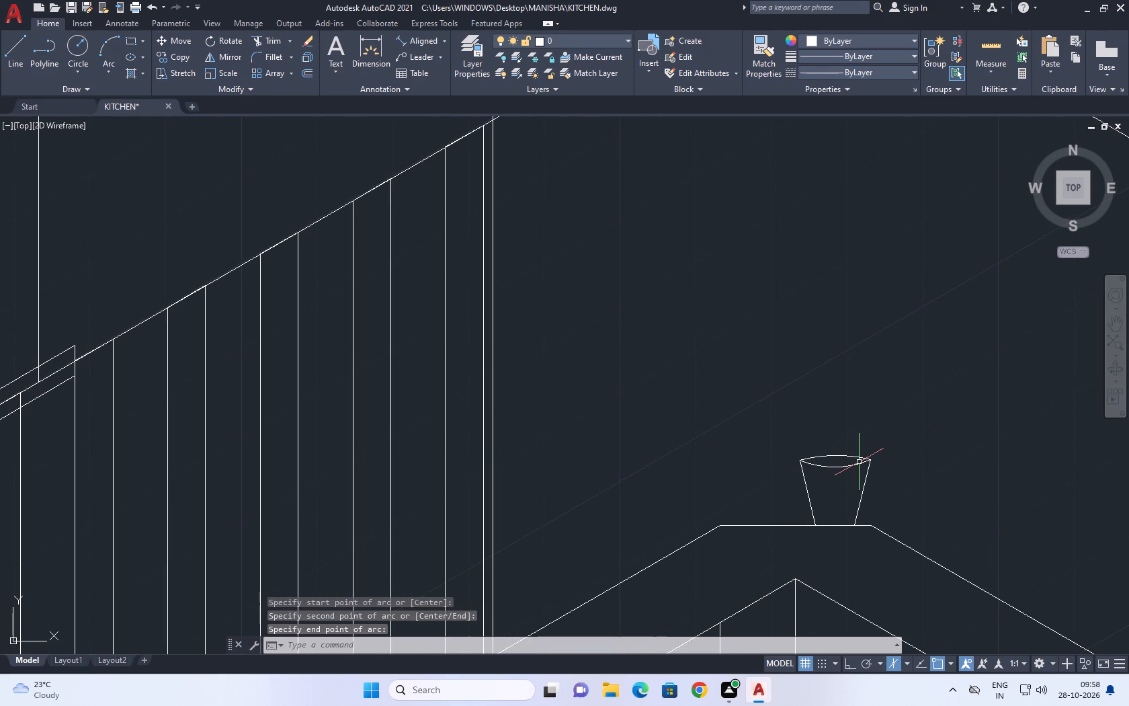
{"action": "middle_click_drag", "start_coordinate": [858, 465], "coordinate": [841, 512]}
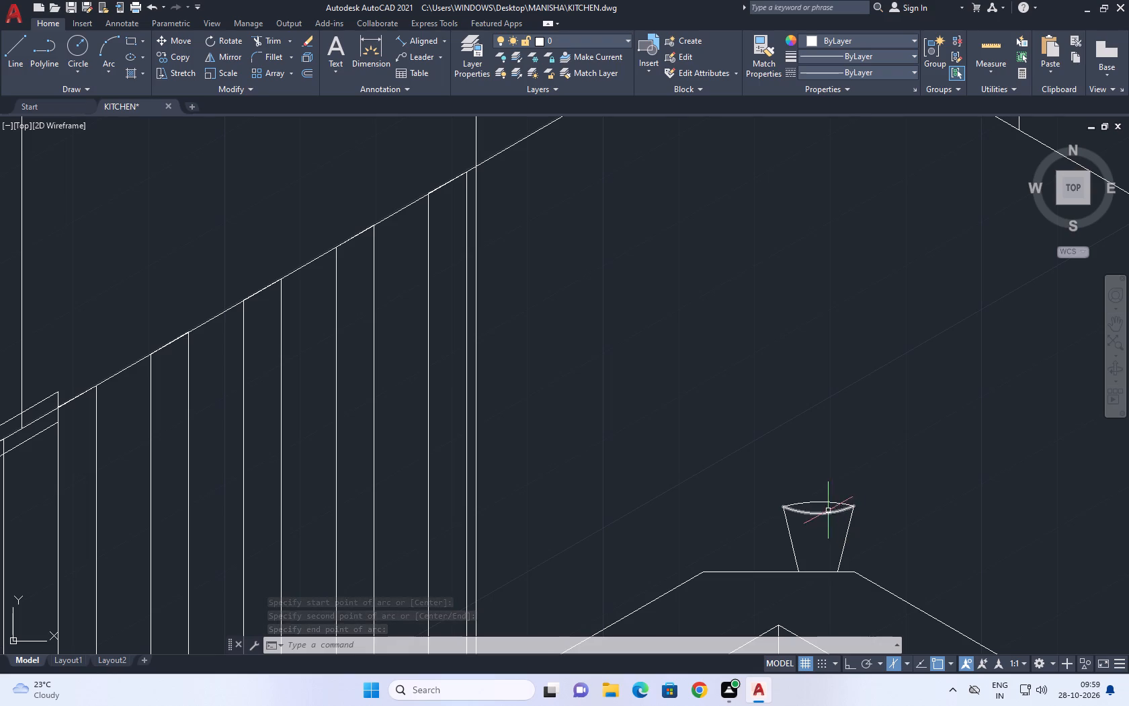
Draw a slightly wavy, nearly vertical spline rising from the middle of the pot's front rim as the plant stem's side.
{"action": "middle_click_drag", "start_coordinate": [831, 511], "coordinate": [792, 517]}
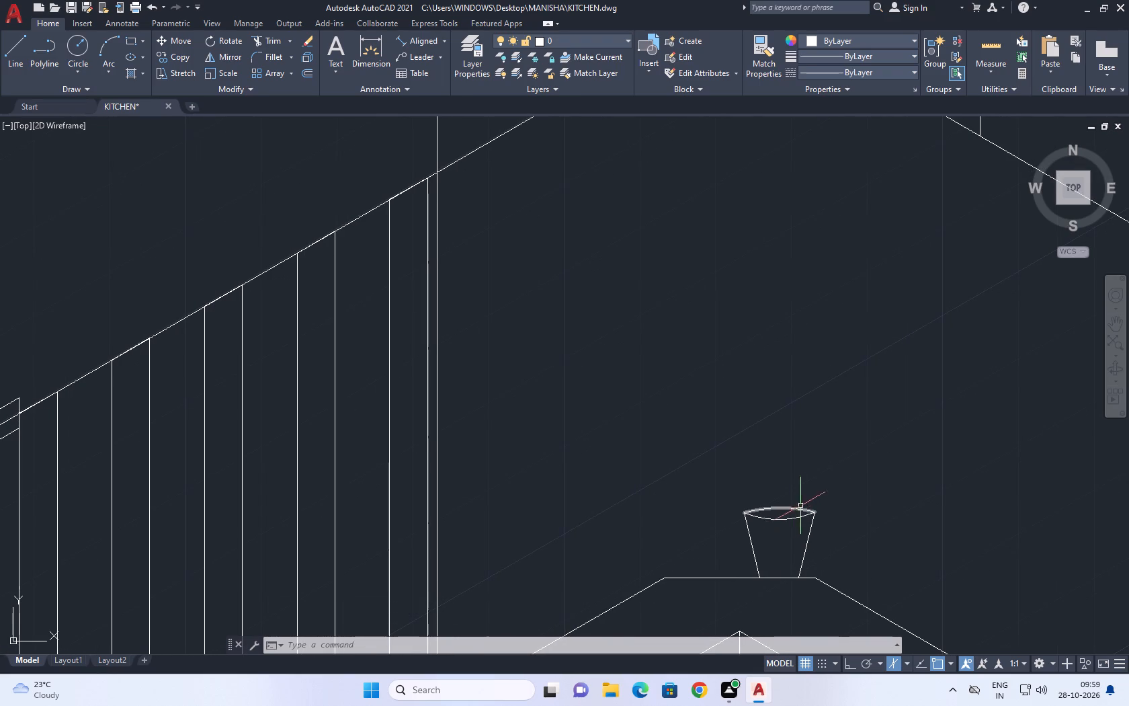
{"action": "middle_click_drag", "start_coordinate": [881, 453], "coordinate": [861, 492]}
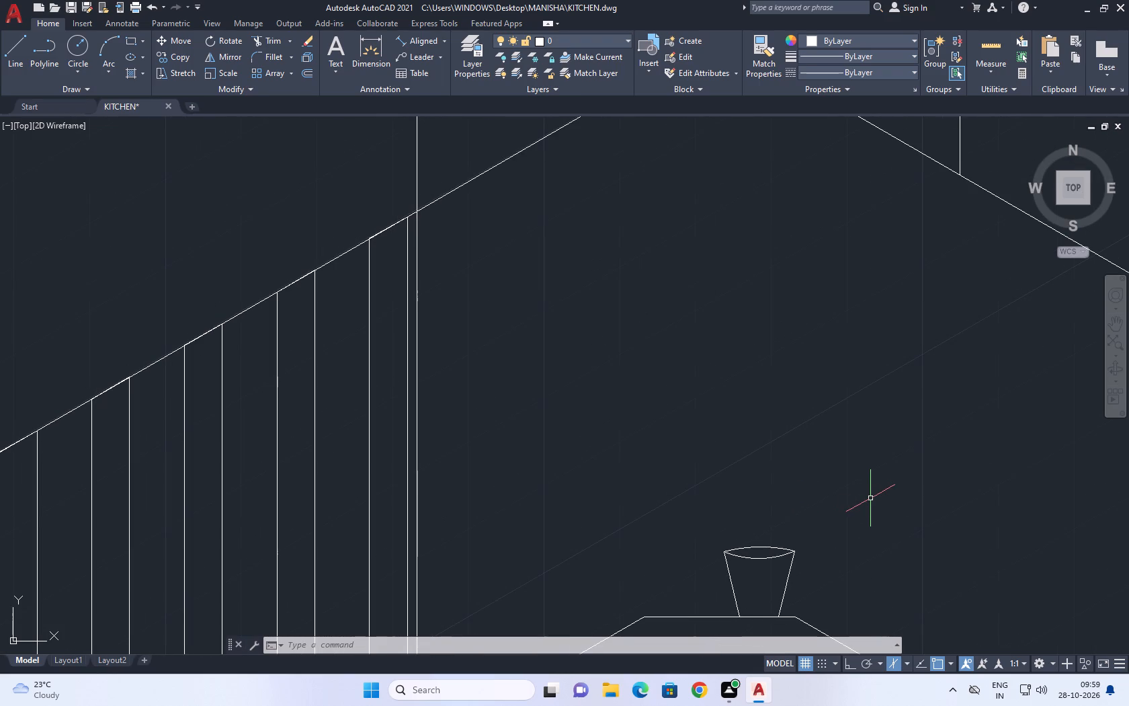
{"action": "key", "text": "s"}
{"action": "key", "text": "p"}
{"action": "key", "text": "l"}
{"action": "key", "text": "space"}
{"action": "scroll", "coordinate": [759, 558], "scroll_direction": "up", "scroll_amount": 2}
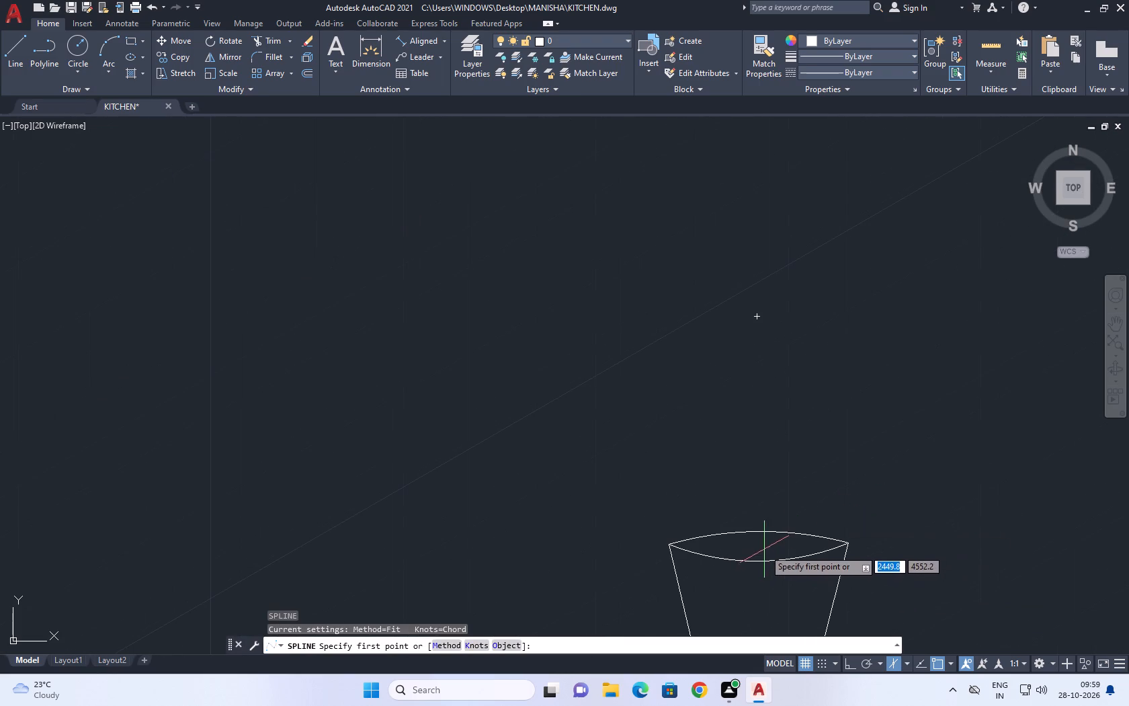
{"action": "left_click", "coordinate": [757, 561]}
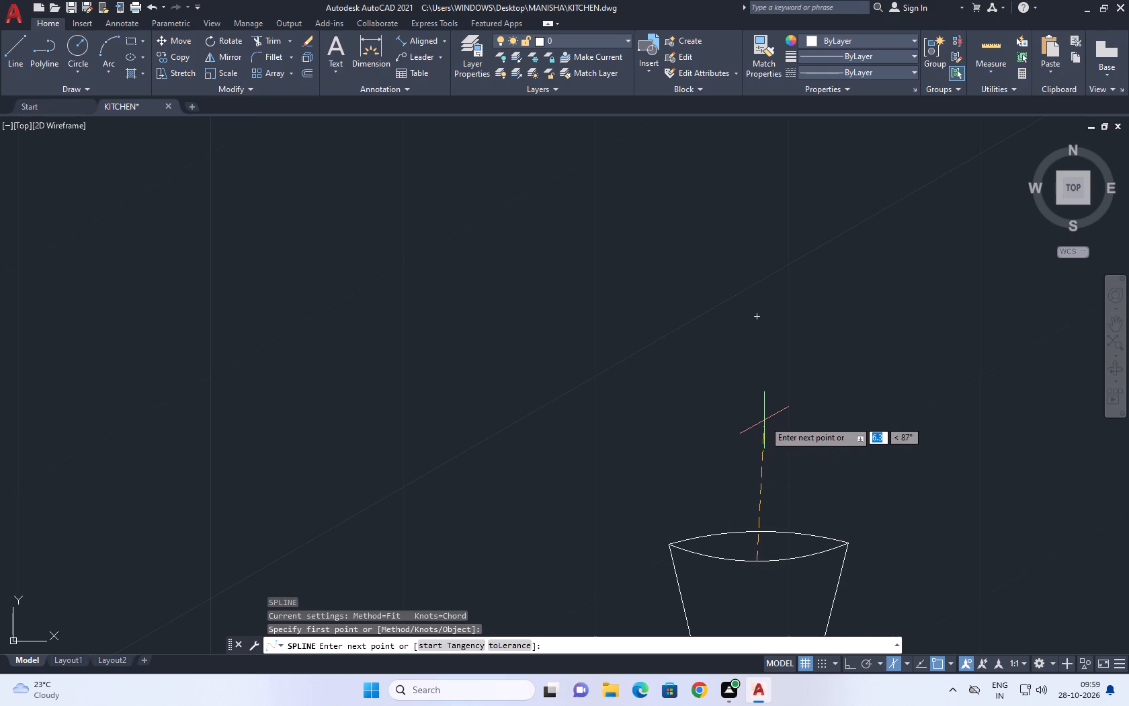
{"action": "left_click", "coordinate": [764, 446]}
{"action": "left_click_drag", "start_coordinate": [766, 424], "coordinate": [765, 418]}
{"action": "left_click_drag", "start_coordinate": [769, 387], "coordinate": [769, 381]}
{"action": "left_click", "coordinate": [765, 346]}
{"action": "left_click", "coordinate": [764, 330]}
{"action": "key", "text": "space"}
Copy the stem spline a short distance to its left to form the stem's other side.
{"action": "left_click", "coordinate": [767, 356]}
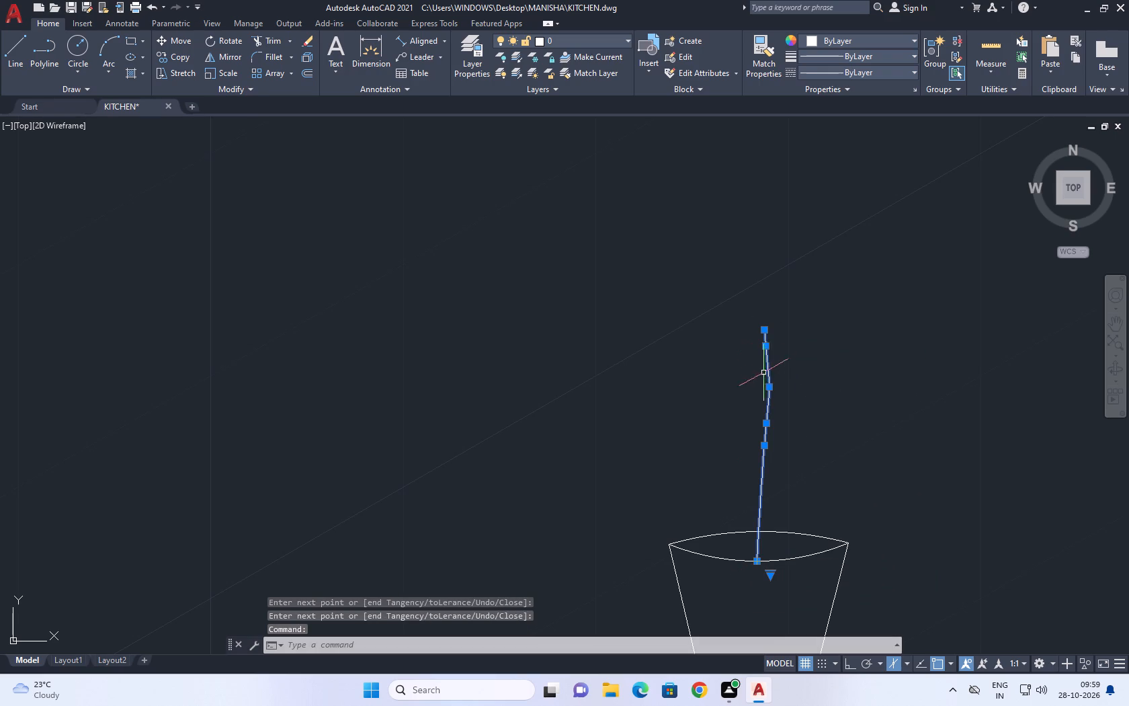
{"action": "key", "text": "v"}
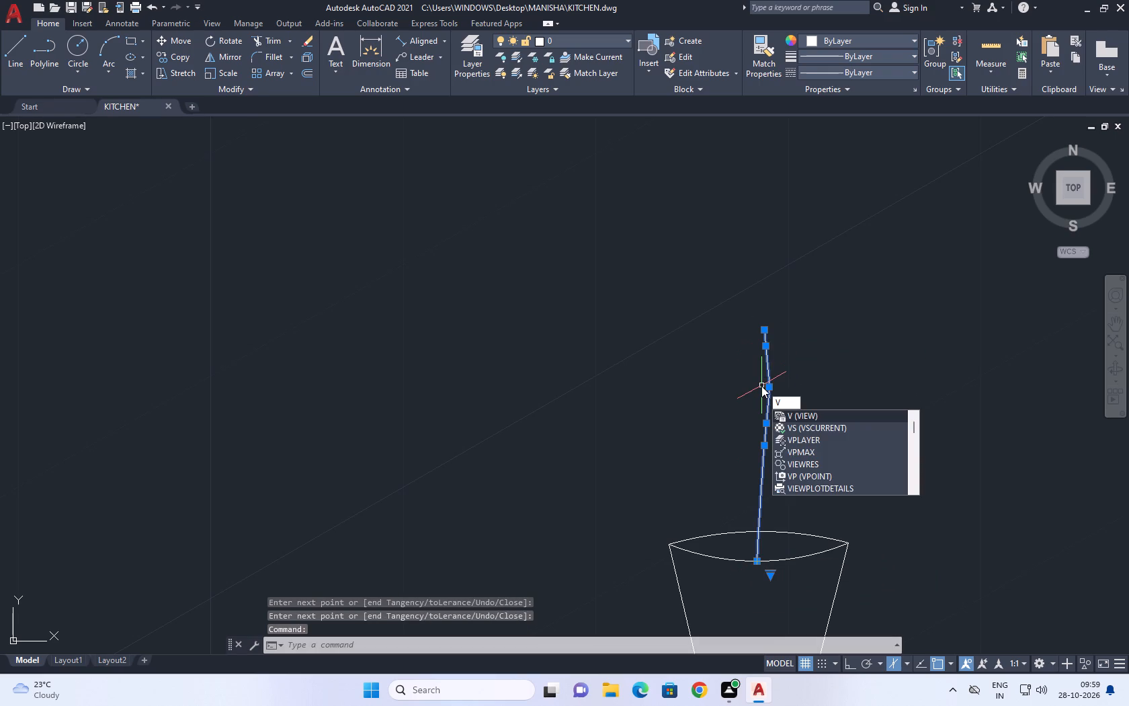
{"action": "key", "text": "BackSpace"}
{"action": "type", "text": "CO"}
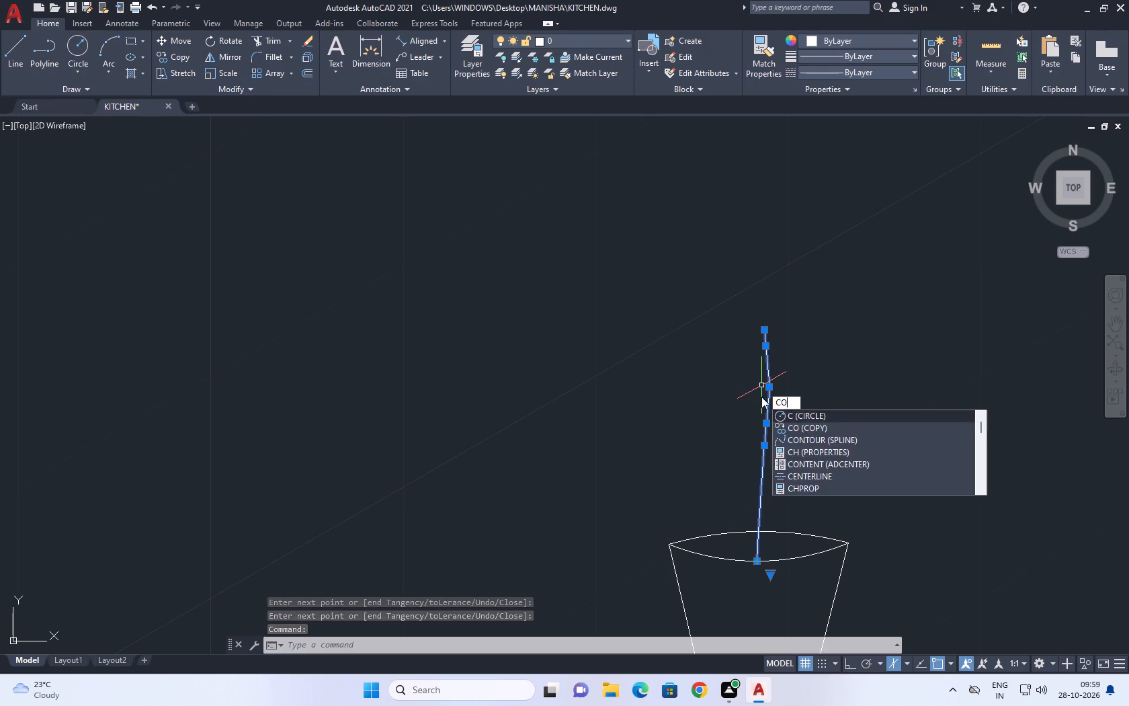
{"action": "key", "text": "space"}
{"action": "left_click", "coordinate": [764, 420]}
{"action": "left_click", "coordinate": [755, 421]}
{"action": "key", "text": "Escape"}
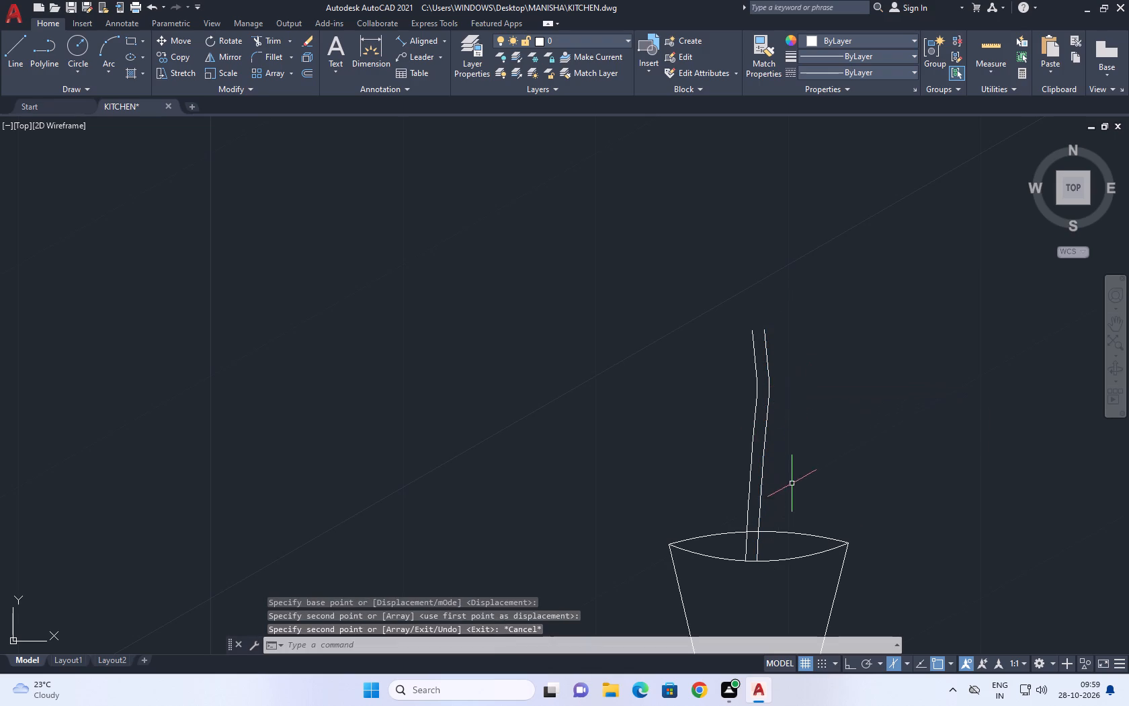
Draw a wavy spline branch from the upper part of the stem's right side, rising and then rippling out to the right.
{"action": "scroll", "coordinate": [804, 272], "scroll_direction": "down", "scroll_amount": 2}
{"action": "middle_click_drag", "start_coordinate": [810, 284], "coordinate": [798, 361]}
{"action": "scroll", "coordinate": [780, 424], "scroll_direction": "down", "scroll_amount": 3}
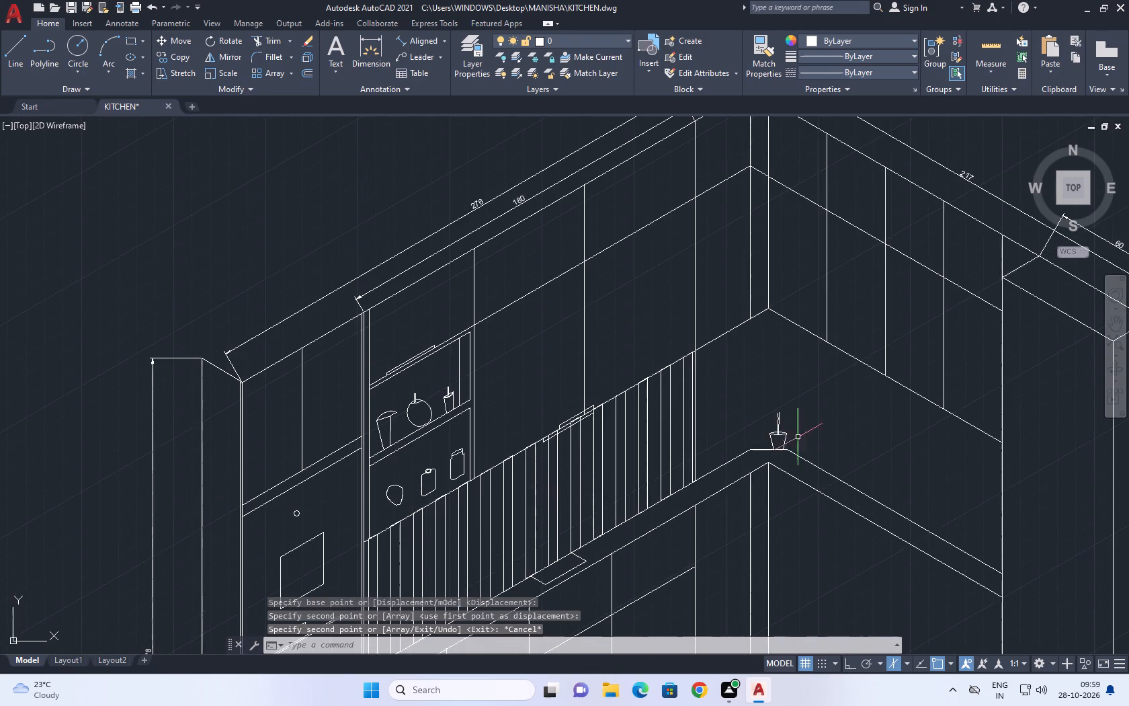
{"action": "scroll", "coordinate": [776, 419], "scroll_direction": "up", "scroll_amount": 2}
{"action": "middle_click_drag", "start_coordinate": [800, 418], "coordinate": [763, 448]}
{"action": "type", "text": "SPL"}
{"action": "key", "text": "space"}
{"action": "scroll", "coordinate": [750, 463], "scroll_direction": "up", "scroll_amount": 3}
{"action": "left_click", "coordinate": [726, 418]}
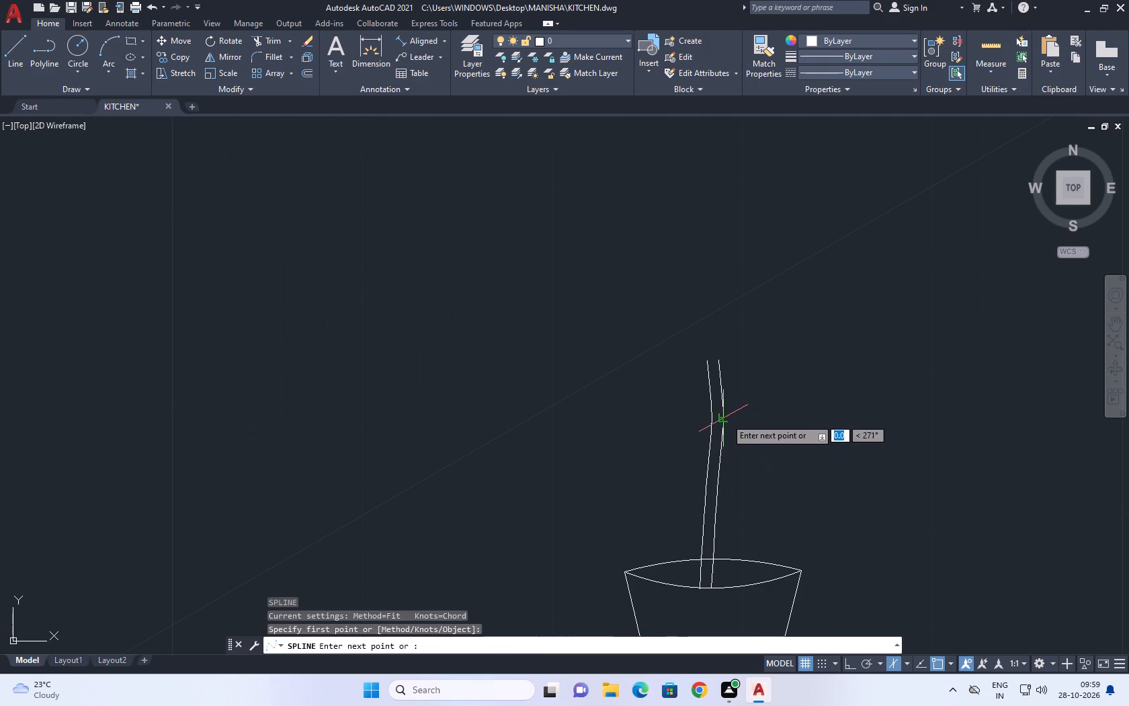
{"action": "left_click", "coordinate": [765, 369]}
{"action": "left_click", "coordinate": [815, 334]}
{"action": "left_click", "coordinate": [831, 362]}
{"action": "left_click", "coordinate": [874, 370]}
{"action": "left_click", "coordinate": [893, 349]}
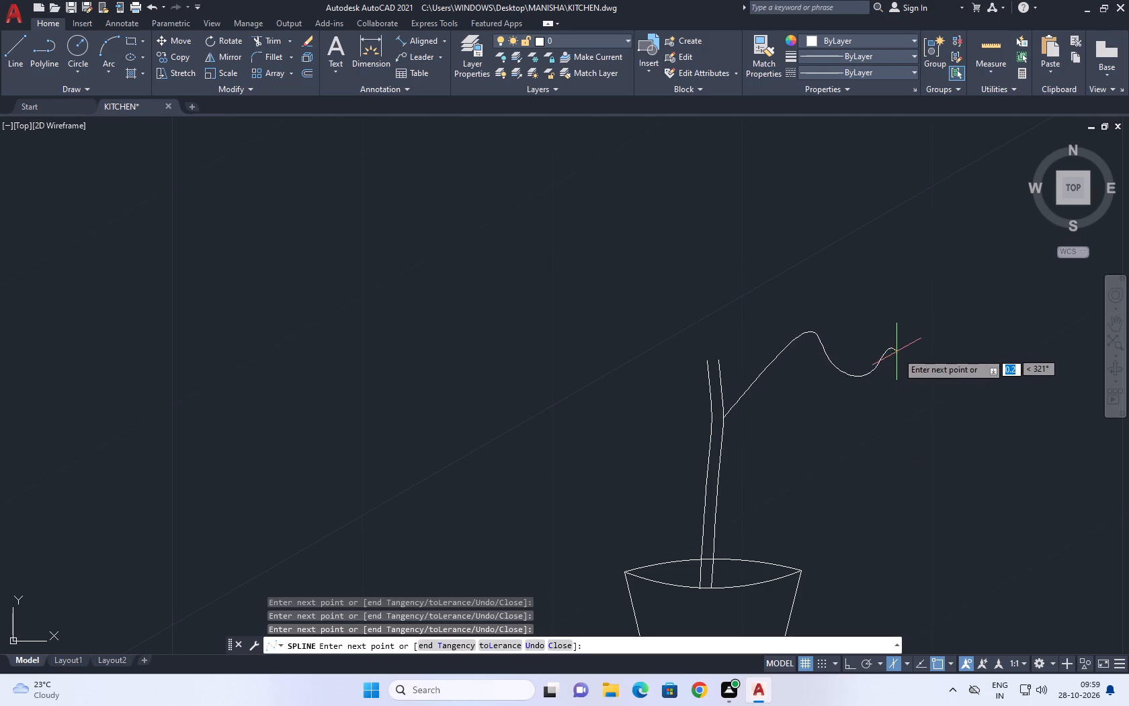
{"action": "left_click", "coordinate": [913, 358]}
{"action": "key", "text": "space"}
Draw a spline branch from near the top of the stem's right side, curving up and over to the left.
{"action": "key", "text": "space"}
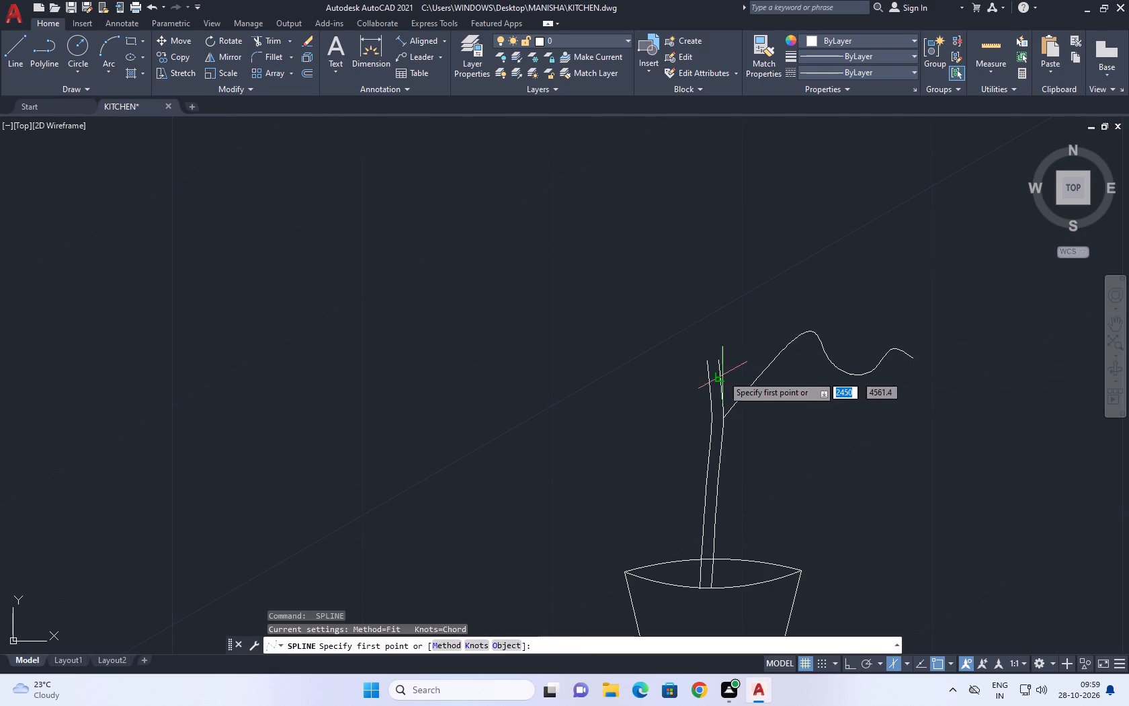
{"action": "left_click", "coordinate": [722, 375]}
{"action": "left_click", "coordinate": [713, 334]}
{"action": "left_click_drag", "start_coordinate": [679, 307], "coordinate": [661, 301]}
{"action": "left_click_drag", "start_coordinate": [645, 291], "coordinate": [634, 284]}
{"action": "left_click", "coordinate": [625, 266]}
{"action": "key", "text": "space"}
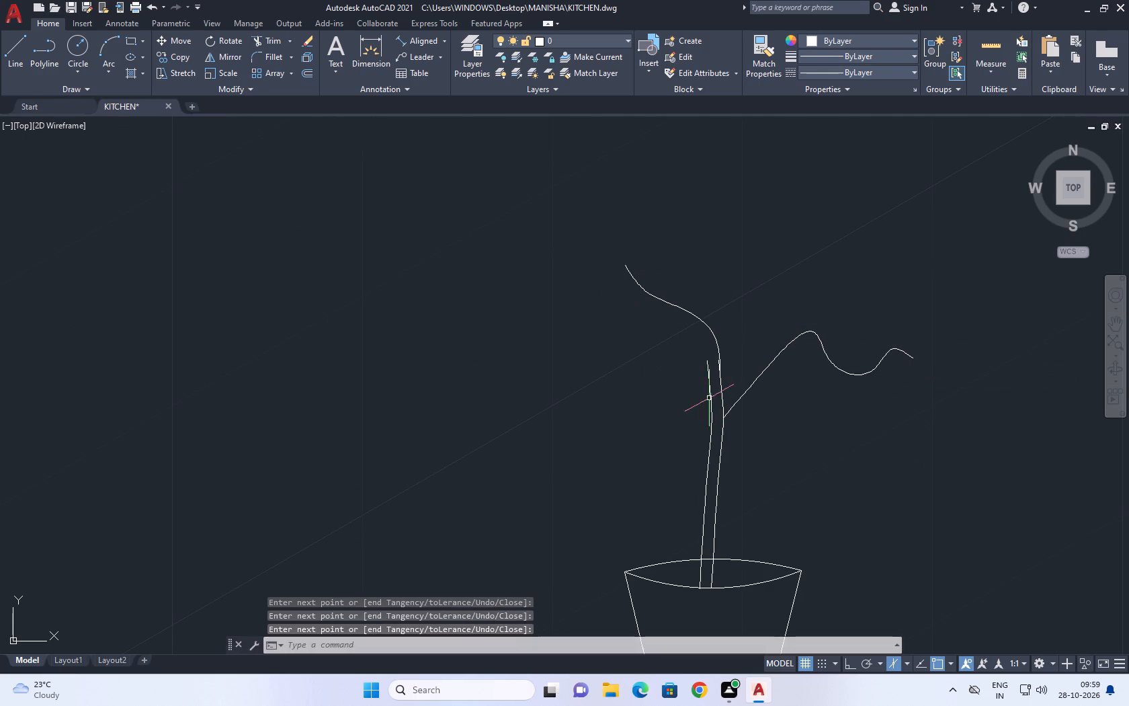
Draw a spline branch from near the top of the stem's left side, bending out almost horizontally to the left.
{"action": "key", "text": "space"}
{"action": "left_click_drag", "start_coordinate": [713, 397], "coordinate": [712, 390]}
{"action": "left_click_drag", "start_coordinate": [700, 366], "coordinate": [689, 365]}
{"action": "left_click_drag", "start_coordinate": [668, 358], "coordinate": [644, 353]}
{"action": "left_click_drag", "start_coordinate": [619, 348], "coordinate": [597, 347]}
{"action": "left_click", "coordinate": [589, 351]}
{"action": "key", "text": "space"}
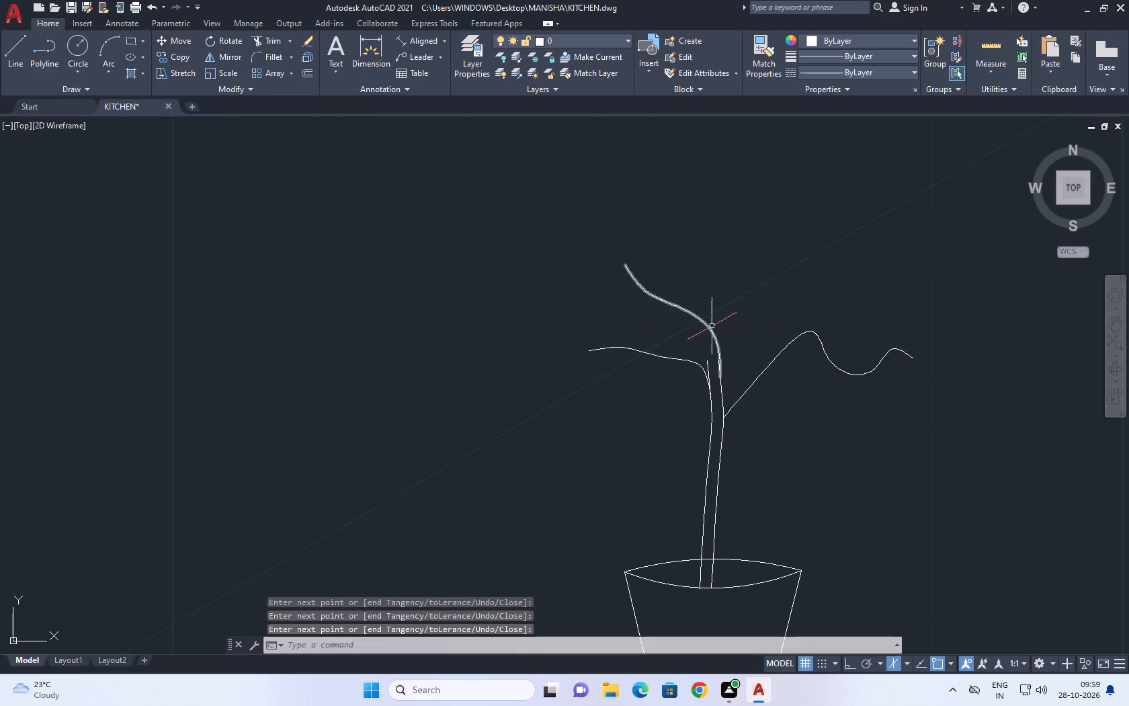
Draw a lower spline branch starting just left of the stem and curving out to the left below the previous branch.
{"action": "key", "text": "space"}
{"action": "left_click", "coordinate": [703, 415]}
{"action": "left_click", "coordinate": [673, 385]}
{"action": "left_click_drag", "start_coordinate": [644, 392], "coordinate": [636, 396]}
{"action": "left_click", "coordinate": [604, 394]}
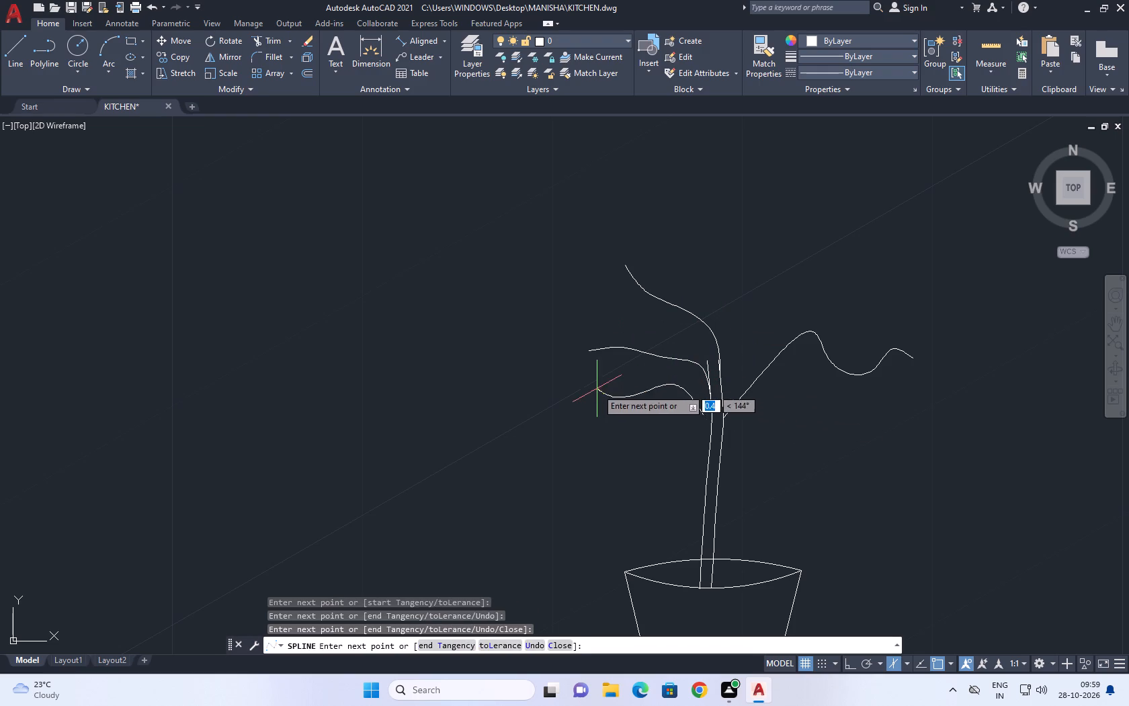
{"action": "key", "text": "space"}
Stretch the start point of the lower left branch onto the stem's left side.
{"action": "scroll", "coordinate": [691, 405], "scroll_direction": "up", "scroll_amount": 1}
{"action": "left_click", "coordinate": [718, 412]}
{"action": "left_click", "coordinate": [696, 424]}
{"action": "scroll", "coordinate": [700, 447], "scroll_direction": "up", "scroll_amount": 2}
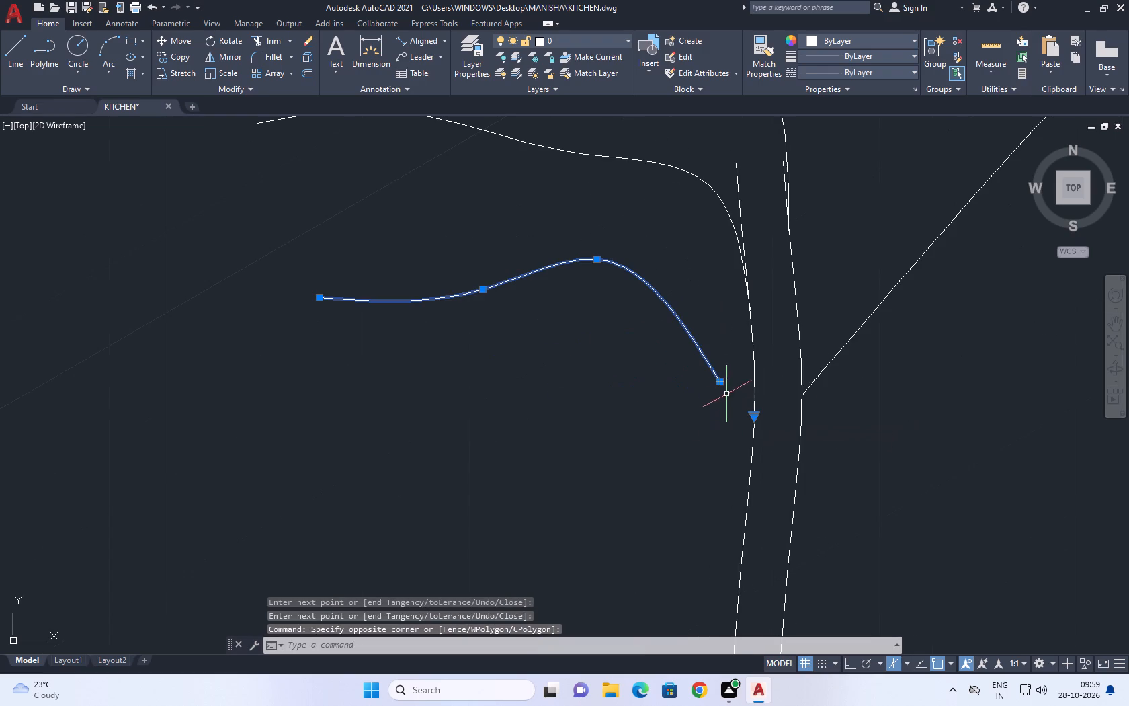
{"action": "left_click", "coordinate": [720, 383]}
{"action": "left_click", "coordinate": [757, 405]}
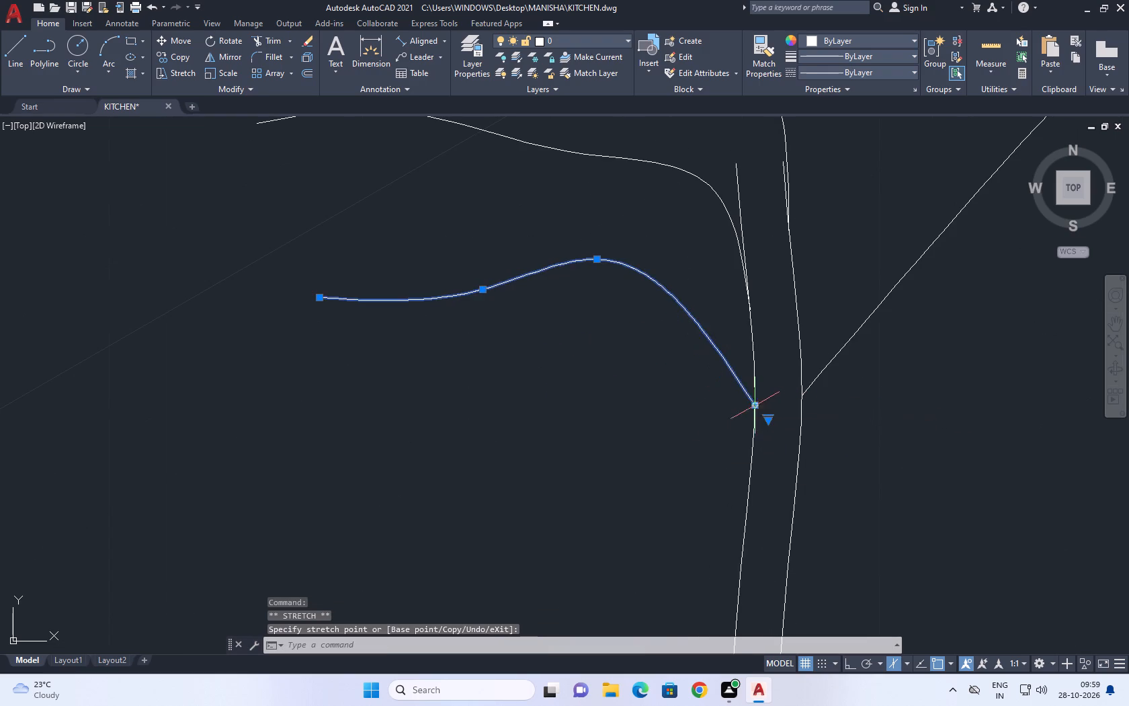
{"action": "scroll", "coordinate": [786, 372], "scroll_direction": "down", "scroll_amount": 5}
{"action": "middle_click_drag", "start_coordinate": [790, 299], "coordinate": [743, 383]}
{"action": "key", "text": "Escape"}
Draw a spline branch from near the top of the stem's right side, curving up and to the right.
{"action": "scroll", "coordinate": [755, 432], "scroll_direction": "up", "scroll_amount": 1}
{"action": "key", "text": "space"}
{"action": "scroll", "coordinate": [735, 435], "scroll_direction": "up", "scroll_amount": 1}
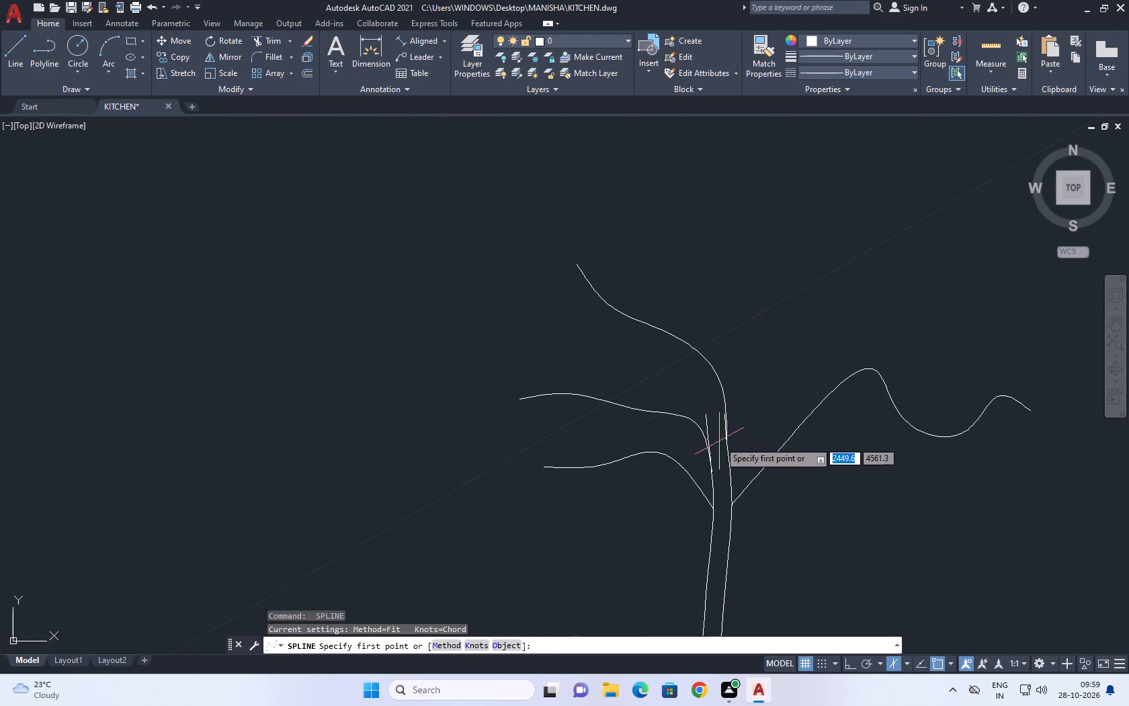
{"action": "left_click", "coordinate": [719, 442]}
{"action": "left_click", "coordinate": [751, 393]}
{"action": "left_click_drag", "start_coordinate": [758, 358], "coordinate": [758, 352]}
{"action": "left_click", "coordinate": [779, 344]}
{"action": "left_click", "coordinate": [814, 322]}
{"action": "left_click", "coordinate": [829, 297]}
{"action": "key", "text": "space"}
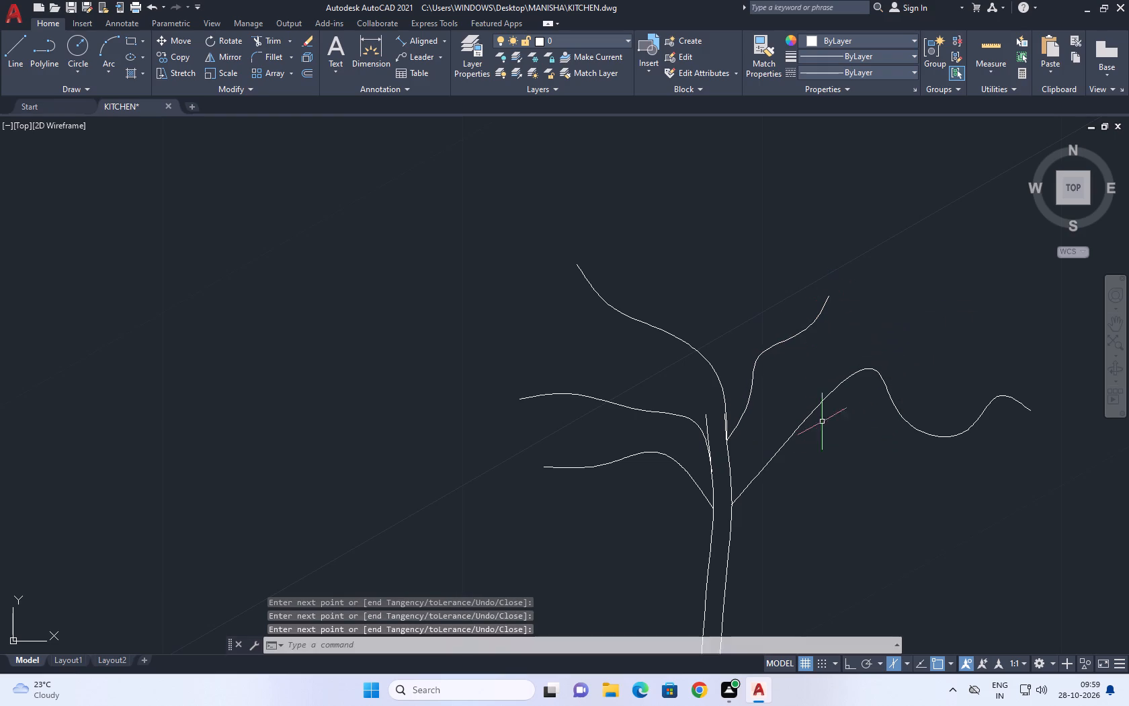
Draw a three-point spline from the lower part of the right branch, arching outward and down as a leaf's upper edge.
{"action": "middle_click_drag", "start_coordinate": [799, 455], "coordinate": [685, 335]}
{"action": "key", "text": "space"}
{"action": "scroll", "coordinate": [642, 344], "scroll_direction": "up", "scroll_amount": 1}
{"action": "left_click", "coordinate": [655, 350]}
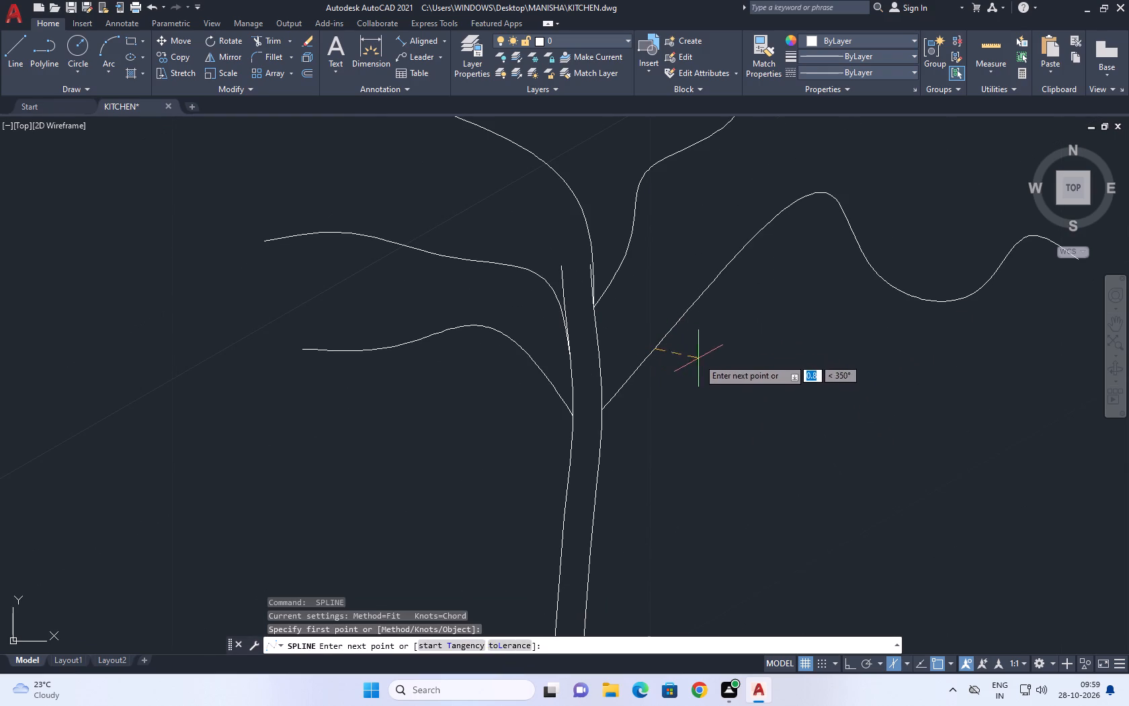
{"action": "left_click", "coordinate": [699, 360]}
{"action": "left_click", "coordinate": [726, 411]}
{"action": "key", "text": "space"}
Draw the leaf's lower edge as a spline from the same branch point, bulging downward to the upper edge's tip.
{"action": "scroll", "coordinate": [661, 354], "scroll_direction": "up", "scroll_amount": 2}
{"action": "key", "text": "space"}
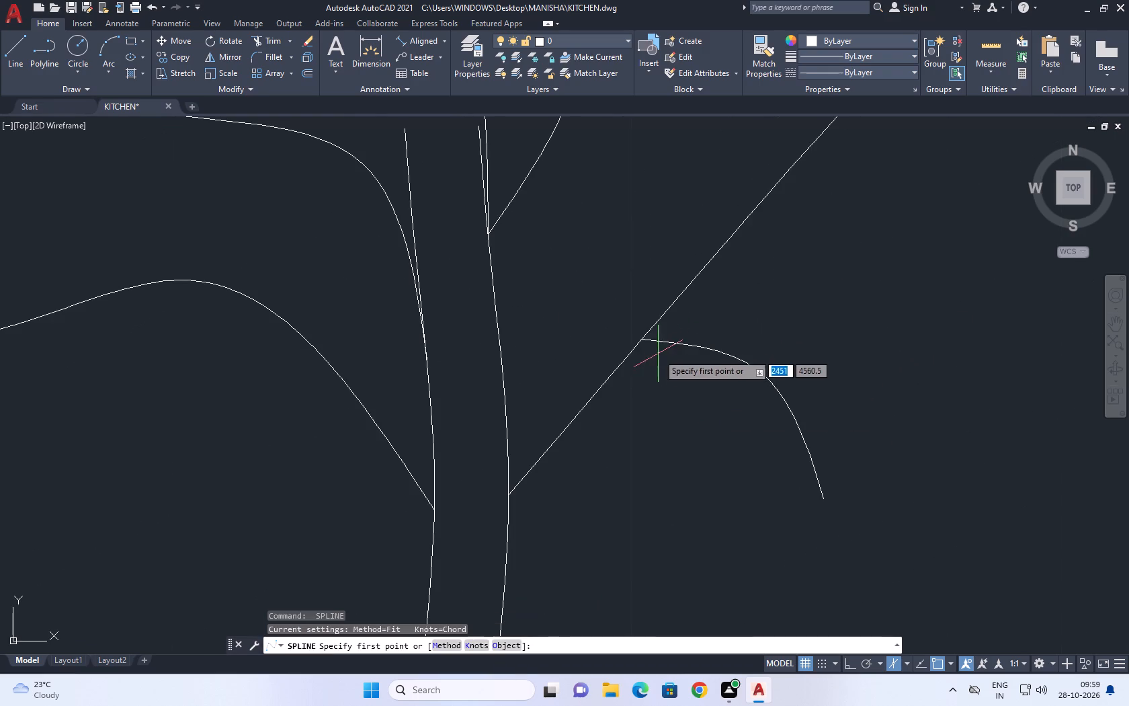
{"action": "left_click", "coordinate": [640, 342]}
{"action": "left_click", "coordinate": [701, 415]}
{"action": "left_click", "coordinate": [760, 483]}
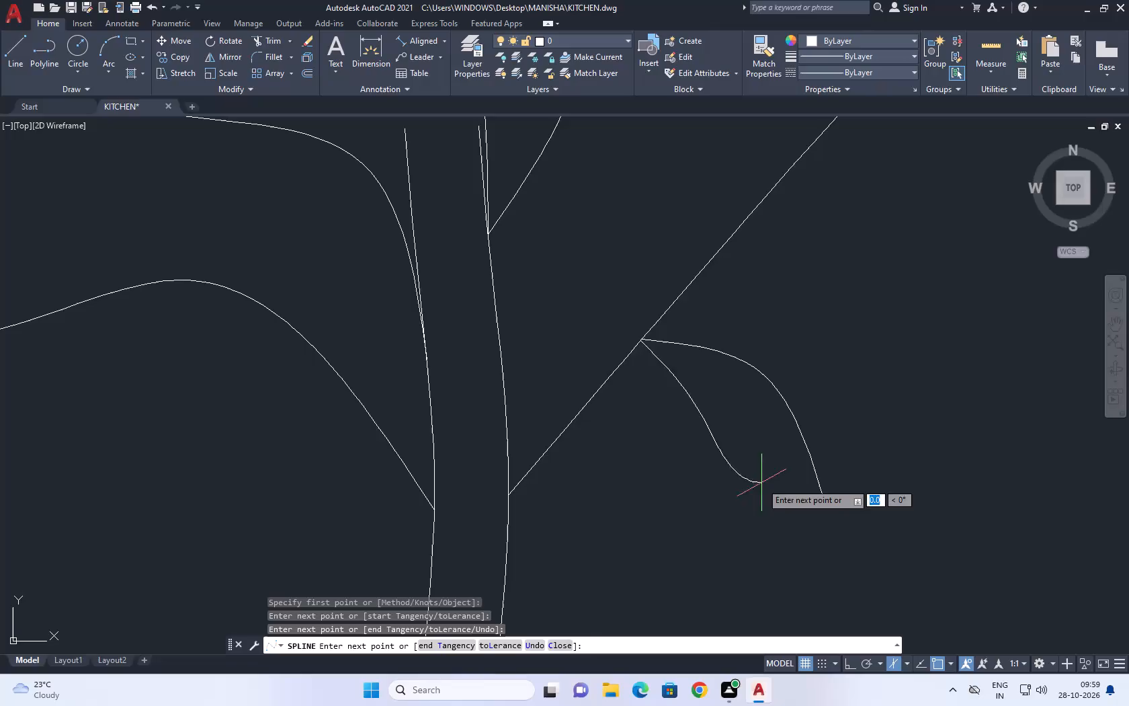
{"action": "left_click", "coordinate": [827, 498]}
{"action": "key", "text": "space"}
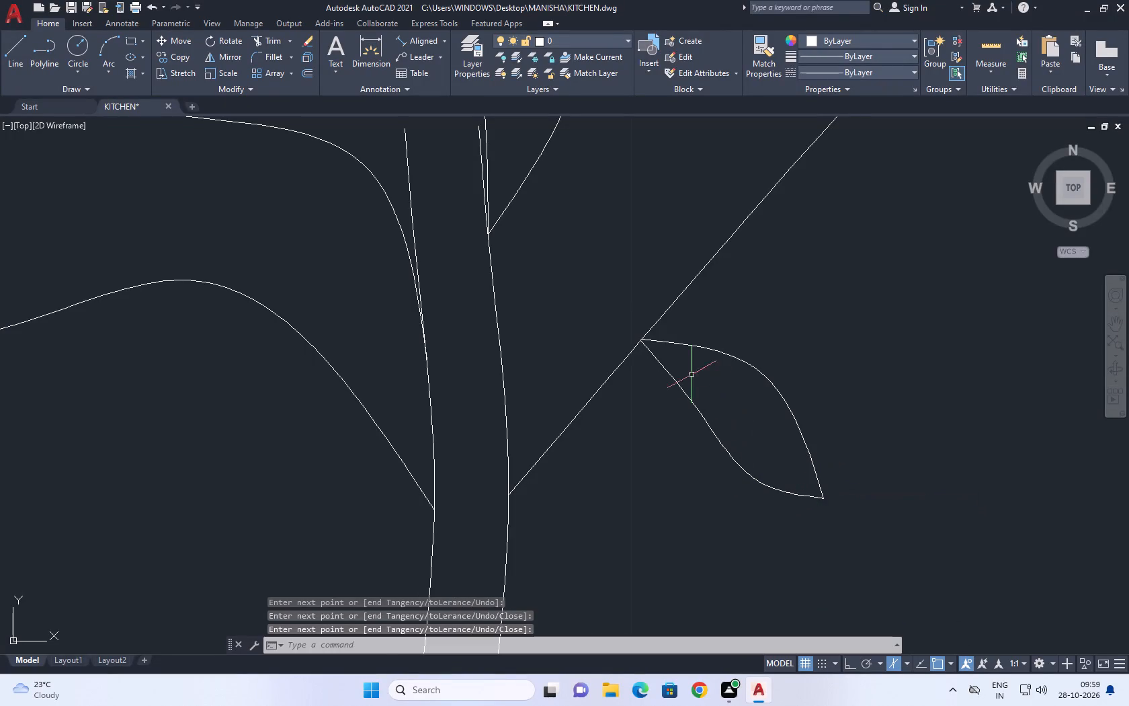
Draw a curved spline midrib inside the leaf, from its base on the branch toward the tip.
{"action": "key", "text": "space"}
{"action": "scroll", "coordinate": [640, 348], "scroll_direction": "up", "scroll_amount": 2}
{"action": "left_click", "coordinate": [643, 327]}
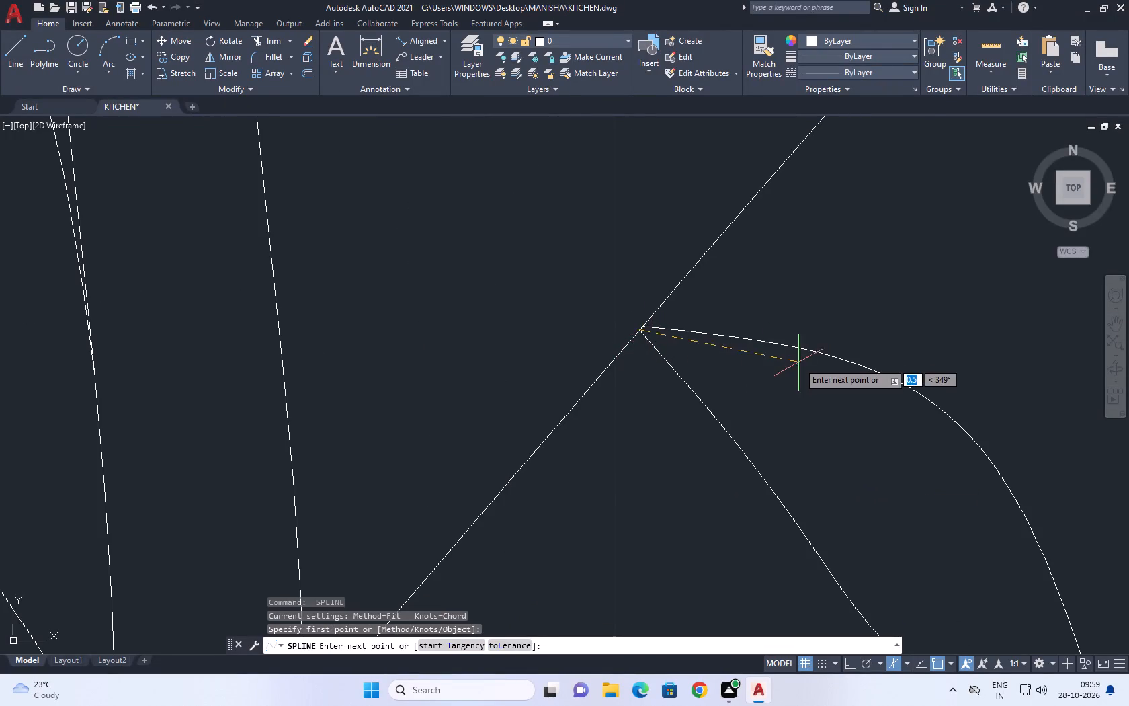
{"action": "scroll", "coordinate": [798, 362], "scroll_direction": "down", "scroll_amount": 2}
{"action": "left_click", "coordinate": [818, 385]}
{"action": "left_click", "coordinate": [855, 448]}
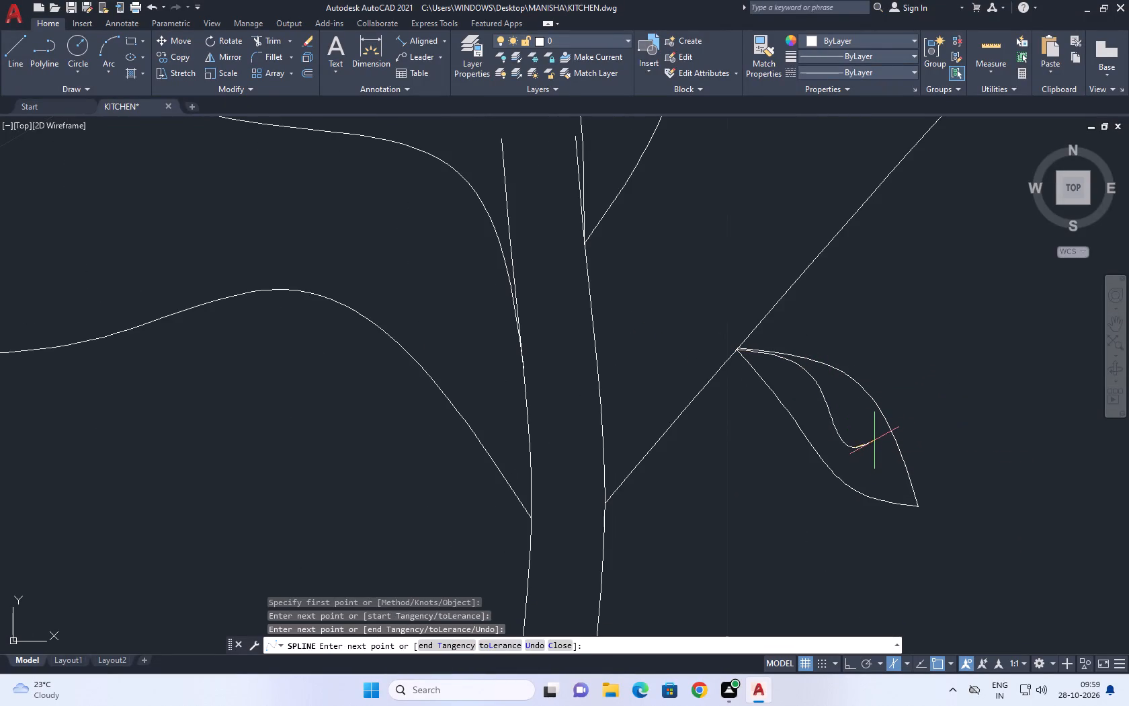
{"action": "left_click", "coordinate": [874, 440]}
{"action": "key", "text": "space"}
Draw two short spline side veins from the midrib, one toward the leaf's upper edge and one toward its lower edge.
{"action": "key", "text": "space"}
{"action": "scroll", "coordinate": [825, 389], "scroll_direction": "up", "scroll_amount": 1}
{"action": "left_click", "coordinate": [809, 377]}
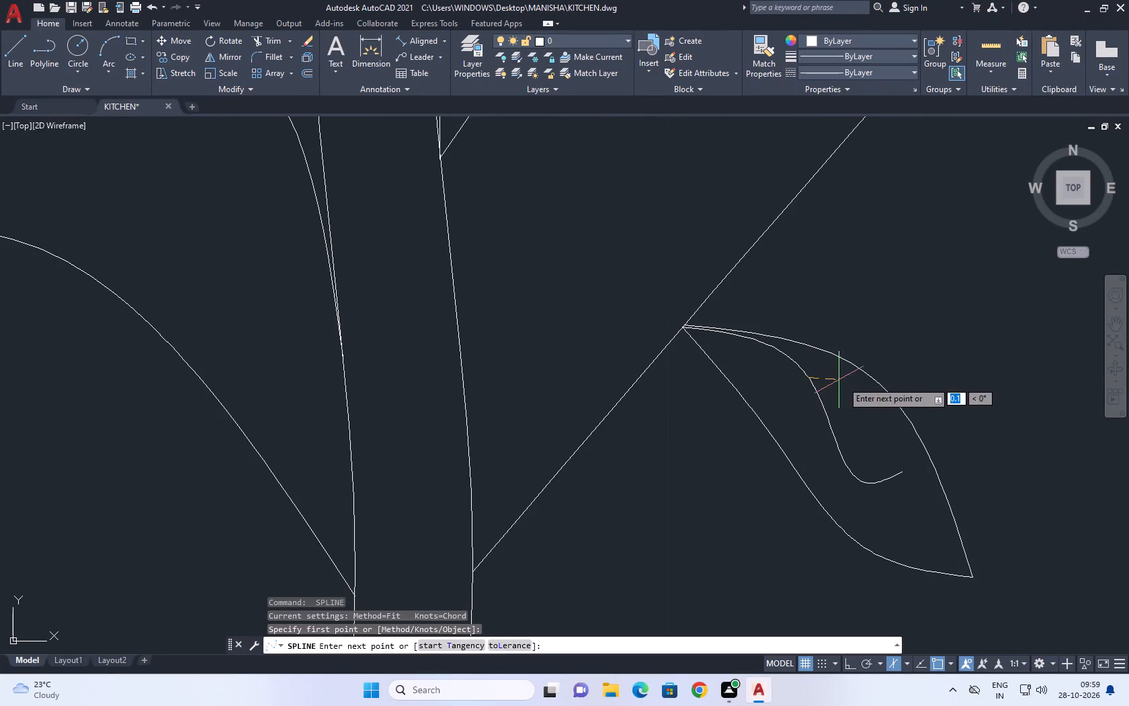
{"action": "left_click", "coordinate": [850, 386]}
{"action": "left_click", "coordinate": [886, 411]}
{"action": "key", "text": "space"}
{"action": "key", "text": "space"}
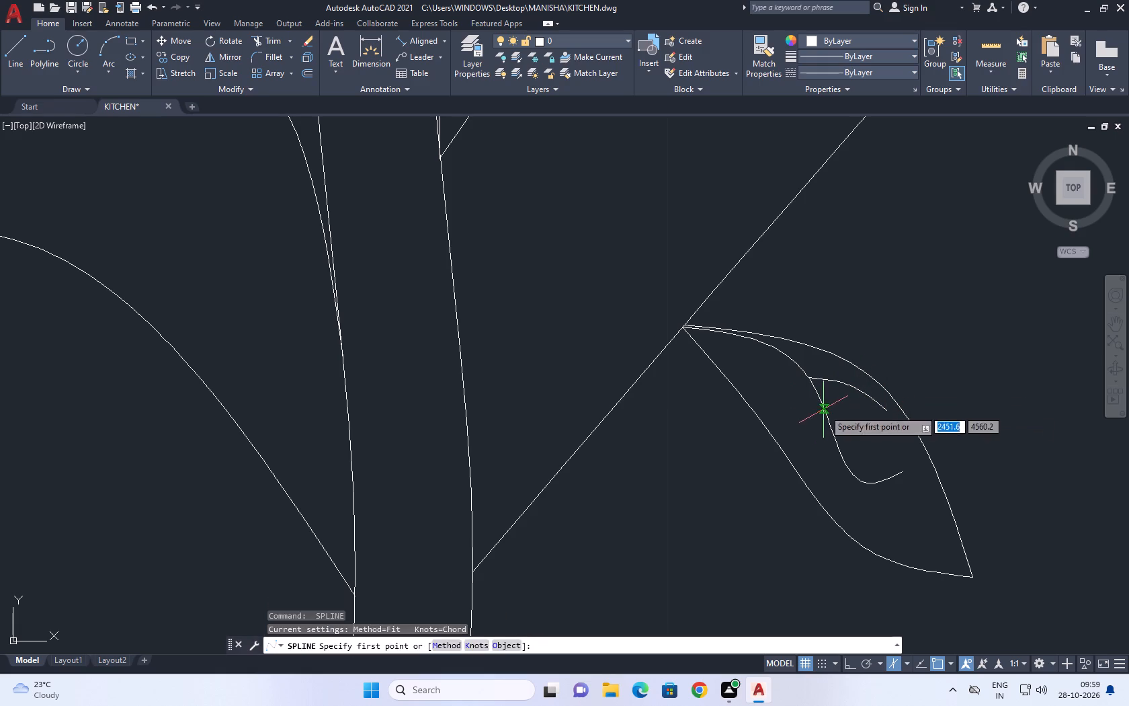
{"action": "left_click", "coordinate": [825, 409]}
{"action": "left_click", "coordinate": [825, 446]}
{"action": "left_click", "coordinate": [839, 492]}
{"action": "scroll", "coordinate": [858, 436], "scroll_direction": "down", "scroll_amount": 3}
{"action": "key", "text": "space"}
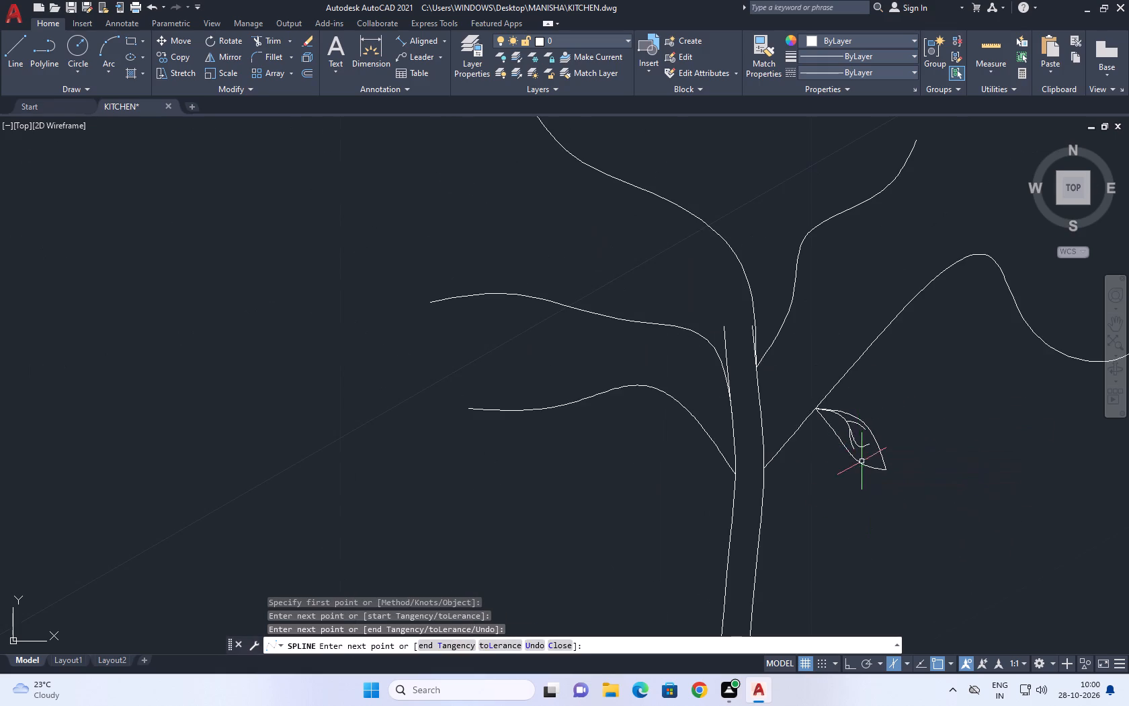
Stretch the start point of the leaf's upper edge to meet the lower edge's start on the branch, then clear the selection.
{"action": "scroll", "coordinate": [832, 444], "scroll_direction": "up", "scroll_amount": 6}
{"action": "left_click", "coordinate": [755, 362]}
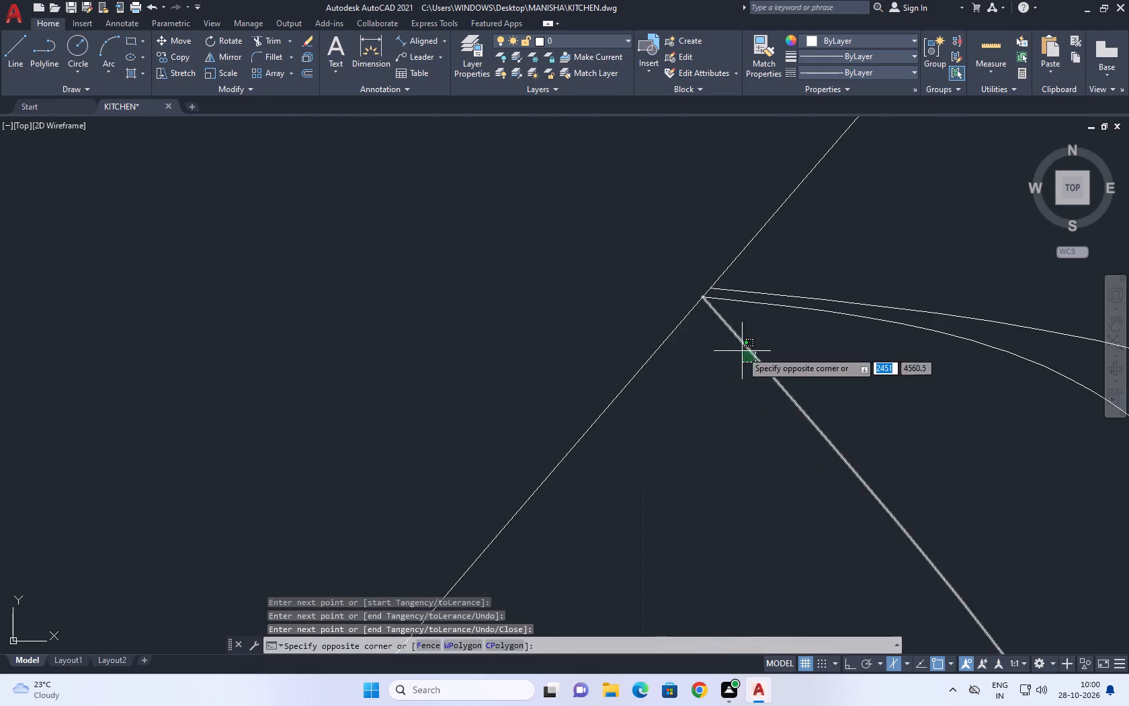
{"action": "left_click", "coordinate": [741, 348]}
{"action": "scroll", "coordinate": [708, 302], "scroll_direction": "up", "scroll_amount": 3}
{"action": "left_click", "coordinate": [753, 245]}
{"action": "left_click", "coordinate": [745, 257]}
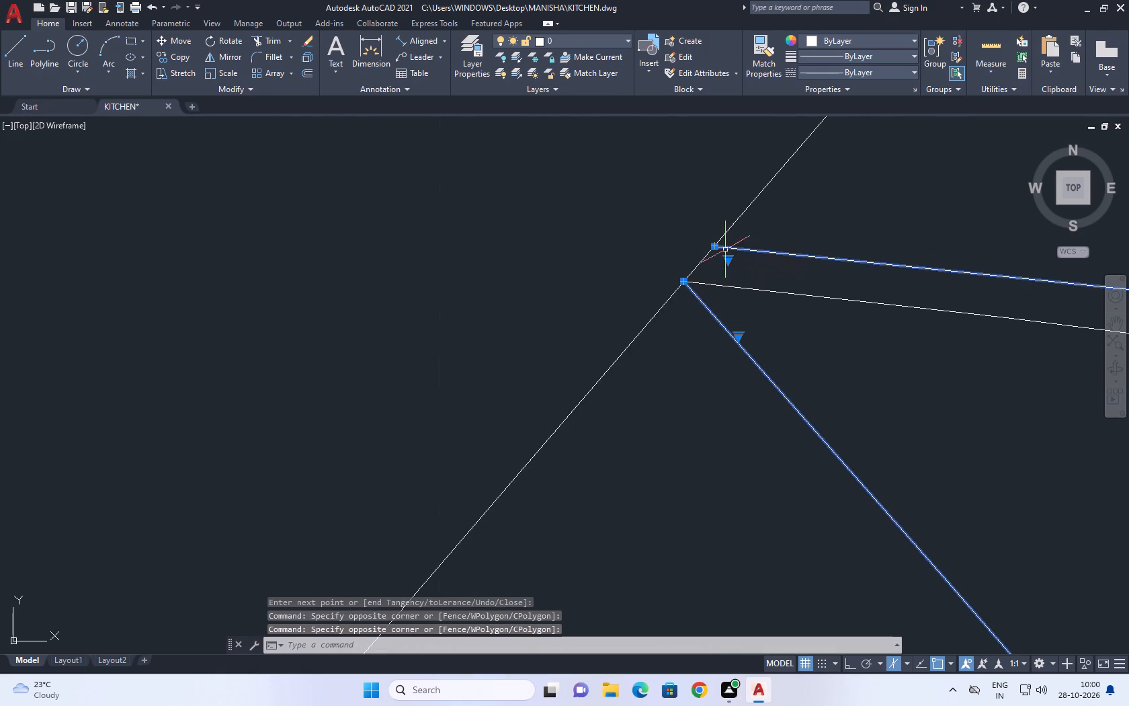
{"action": "left_click", "coordinate": [714, 247]}
{"action": "left_click", "coordinate": [688, 277]}
{"action": "scroll", "coordinate": [690, 278], "scroll_direction": "down", "scroll_amount": 5}
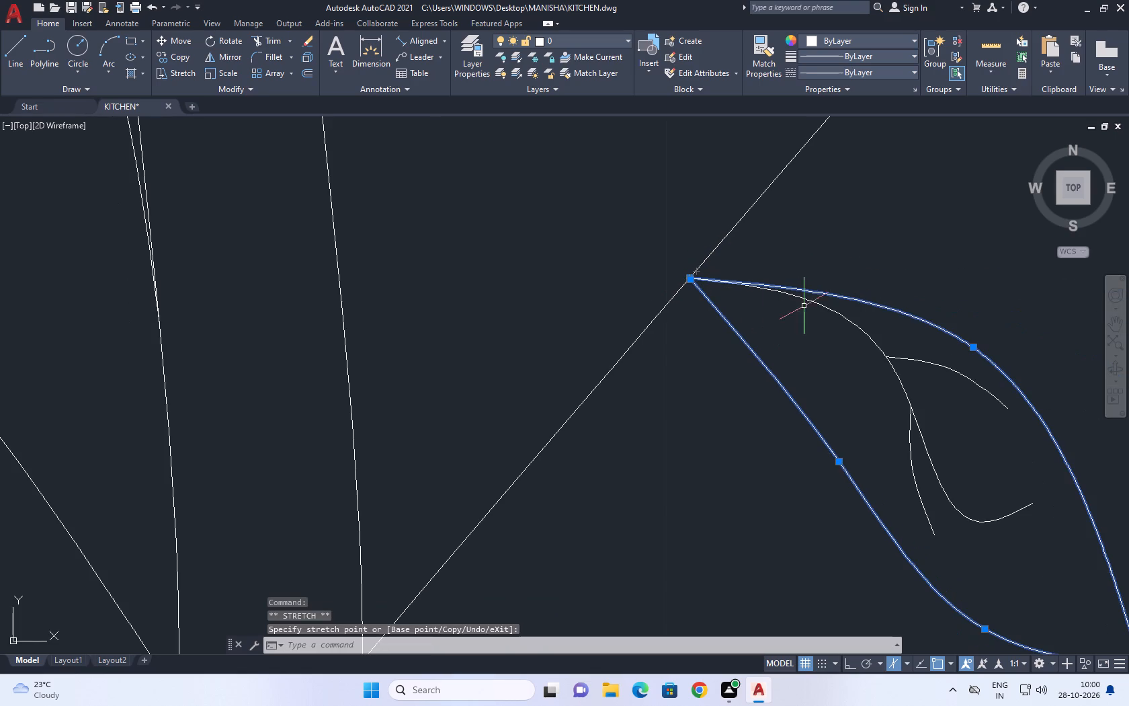
{"action": "right_click_drag", "start_coordinate": [830, 223], "coordinate": [820, 212]}
{"action": "left_click", "coordinate": [865, 429]}
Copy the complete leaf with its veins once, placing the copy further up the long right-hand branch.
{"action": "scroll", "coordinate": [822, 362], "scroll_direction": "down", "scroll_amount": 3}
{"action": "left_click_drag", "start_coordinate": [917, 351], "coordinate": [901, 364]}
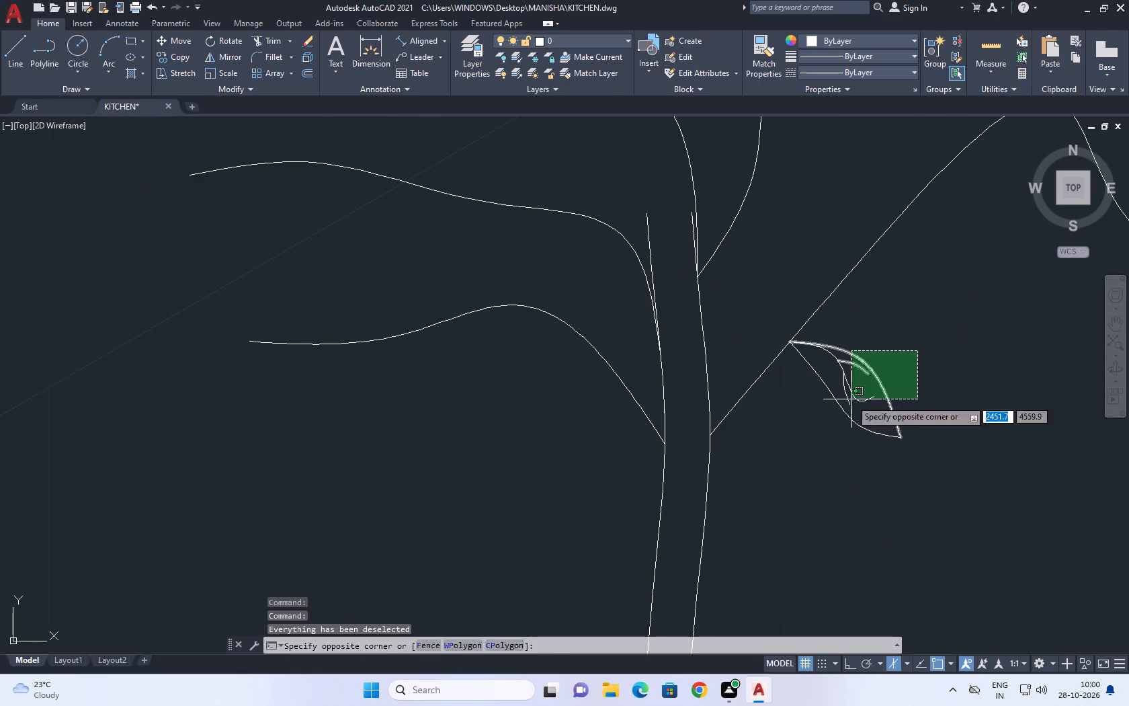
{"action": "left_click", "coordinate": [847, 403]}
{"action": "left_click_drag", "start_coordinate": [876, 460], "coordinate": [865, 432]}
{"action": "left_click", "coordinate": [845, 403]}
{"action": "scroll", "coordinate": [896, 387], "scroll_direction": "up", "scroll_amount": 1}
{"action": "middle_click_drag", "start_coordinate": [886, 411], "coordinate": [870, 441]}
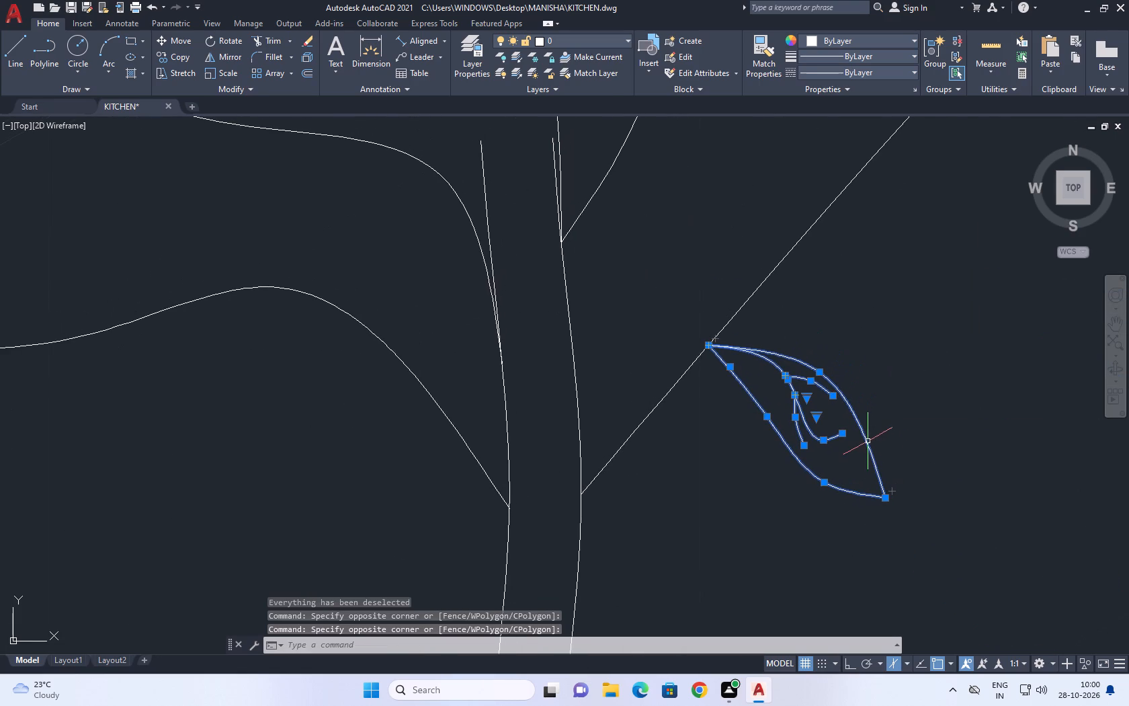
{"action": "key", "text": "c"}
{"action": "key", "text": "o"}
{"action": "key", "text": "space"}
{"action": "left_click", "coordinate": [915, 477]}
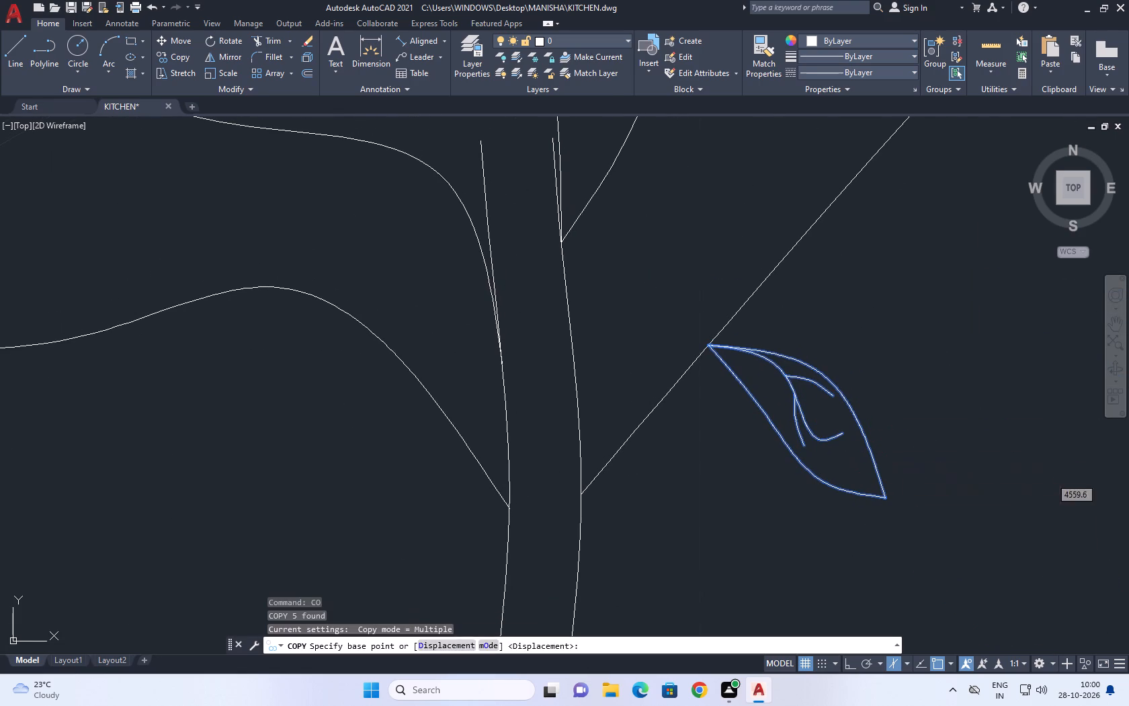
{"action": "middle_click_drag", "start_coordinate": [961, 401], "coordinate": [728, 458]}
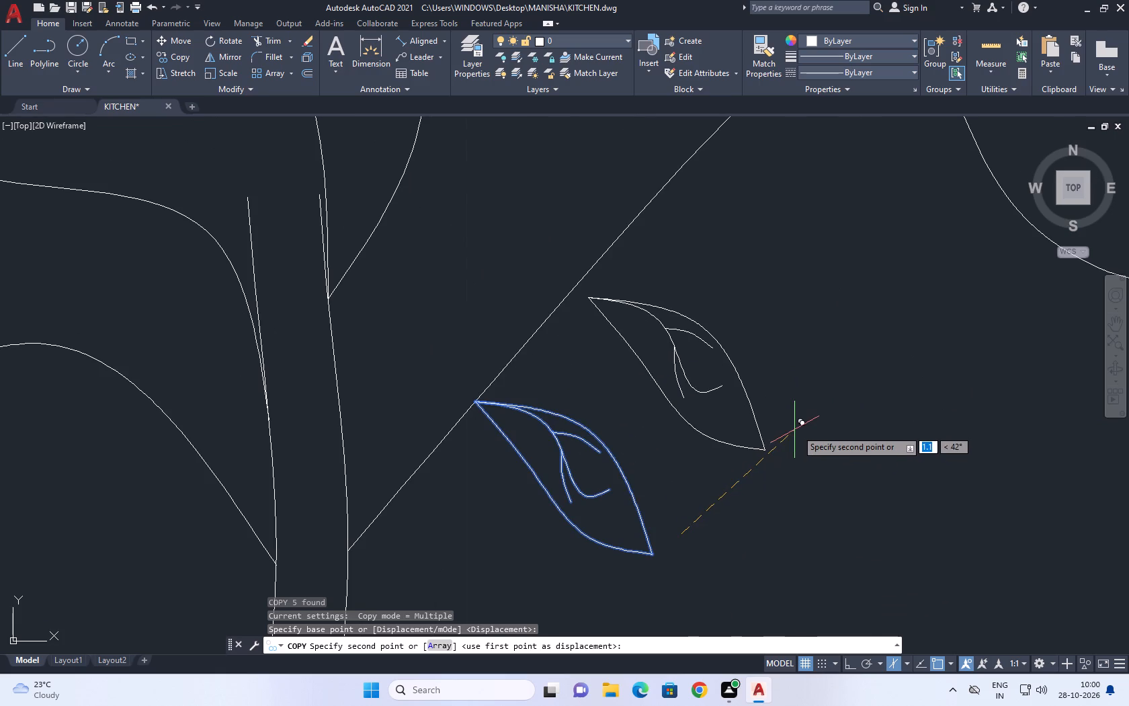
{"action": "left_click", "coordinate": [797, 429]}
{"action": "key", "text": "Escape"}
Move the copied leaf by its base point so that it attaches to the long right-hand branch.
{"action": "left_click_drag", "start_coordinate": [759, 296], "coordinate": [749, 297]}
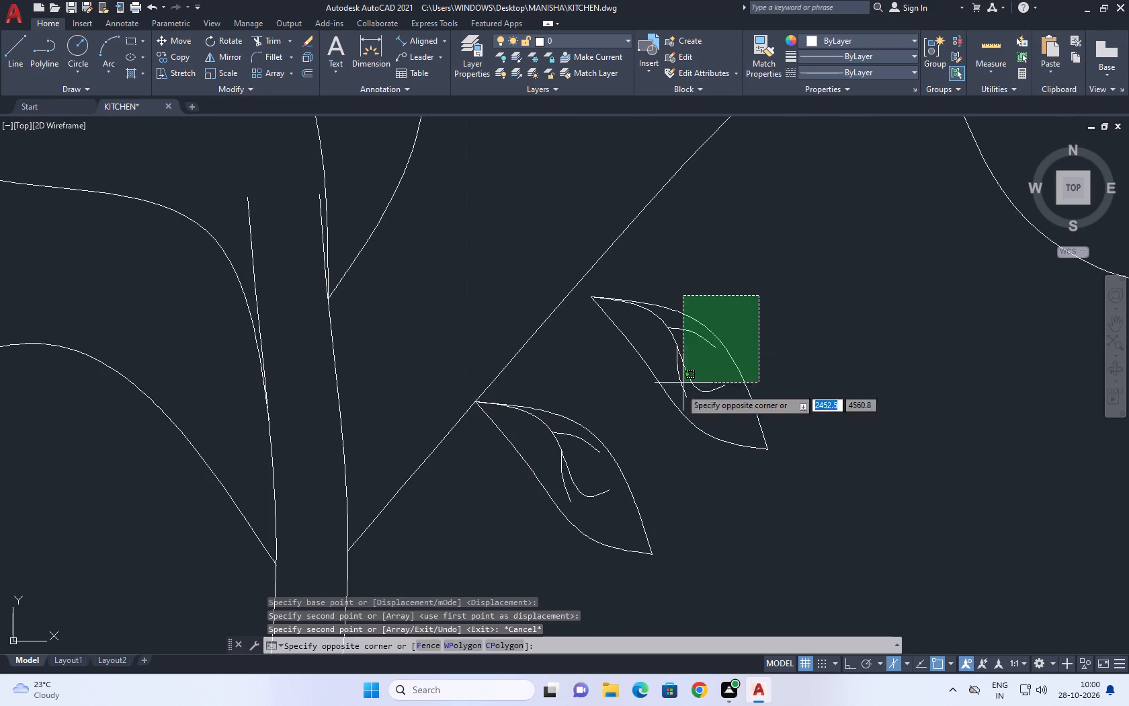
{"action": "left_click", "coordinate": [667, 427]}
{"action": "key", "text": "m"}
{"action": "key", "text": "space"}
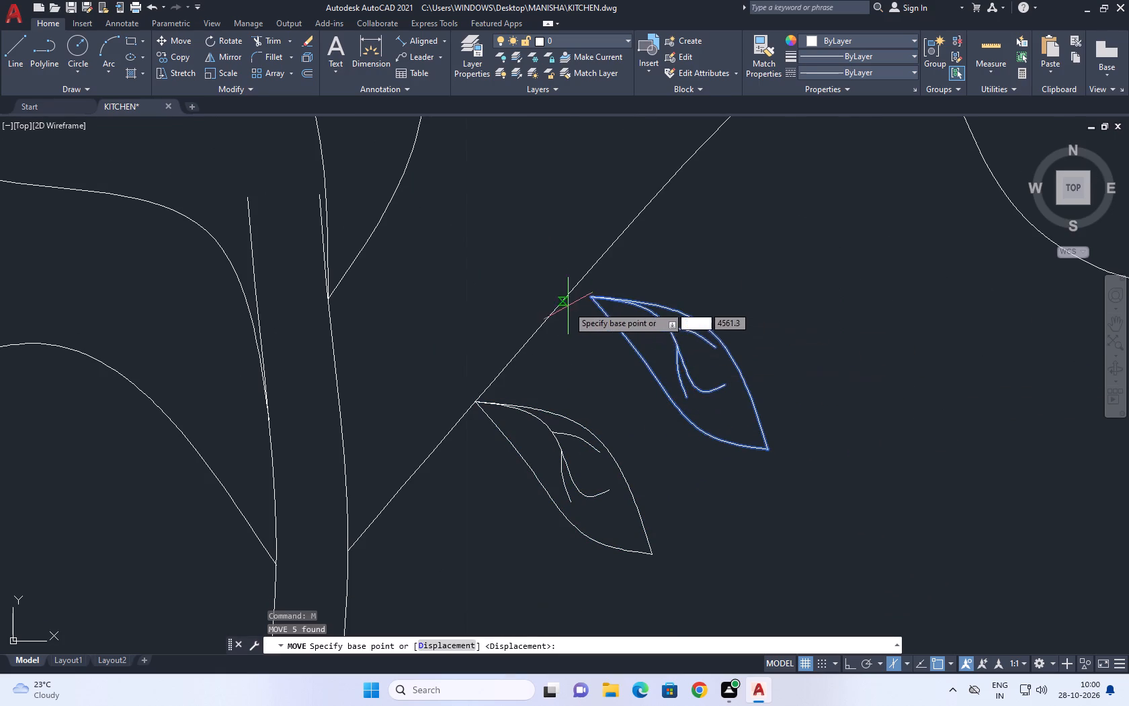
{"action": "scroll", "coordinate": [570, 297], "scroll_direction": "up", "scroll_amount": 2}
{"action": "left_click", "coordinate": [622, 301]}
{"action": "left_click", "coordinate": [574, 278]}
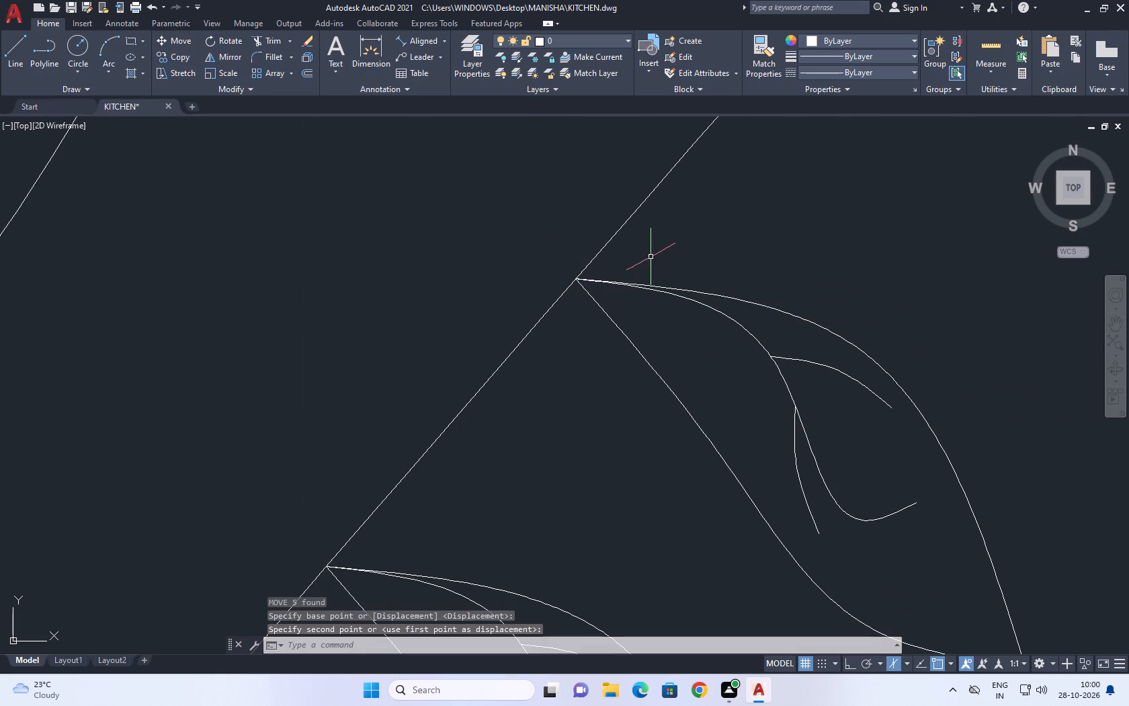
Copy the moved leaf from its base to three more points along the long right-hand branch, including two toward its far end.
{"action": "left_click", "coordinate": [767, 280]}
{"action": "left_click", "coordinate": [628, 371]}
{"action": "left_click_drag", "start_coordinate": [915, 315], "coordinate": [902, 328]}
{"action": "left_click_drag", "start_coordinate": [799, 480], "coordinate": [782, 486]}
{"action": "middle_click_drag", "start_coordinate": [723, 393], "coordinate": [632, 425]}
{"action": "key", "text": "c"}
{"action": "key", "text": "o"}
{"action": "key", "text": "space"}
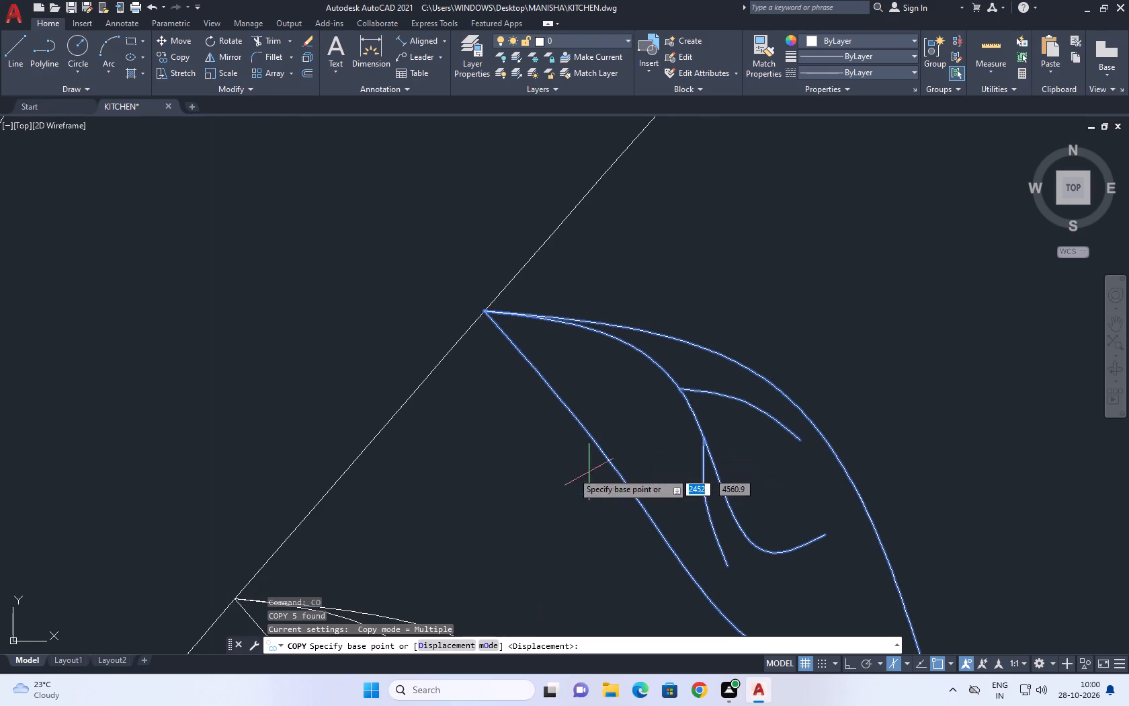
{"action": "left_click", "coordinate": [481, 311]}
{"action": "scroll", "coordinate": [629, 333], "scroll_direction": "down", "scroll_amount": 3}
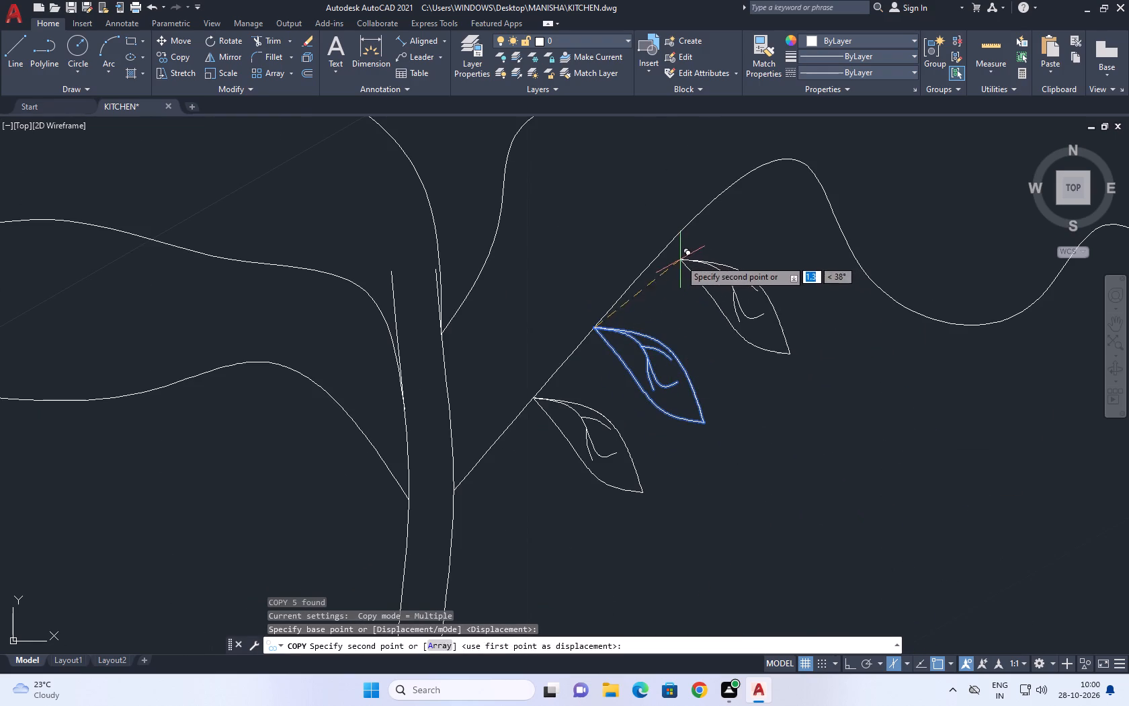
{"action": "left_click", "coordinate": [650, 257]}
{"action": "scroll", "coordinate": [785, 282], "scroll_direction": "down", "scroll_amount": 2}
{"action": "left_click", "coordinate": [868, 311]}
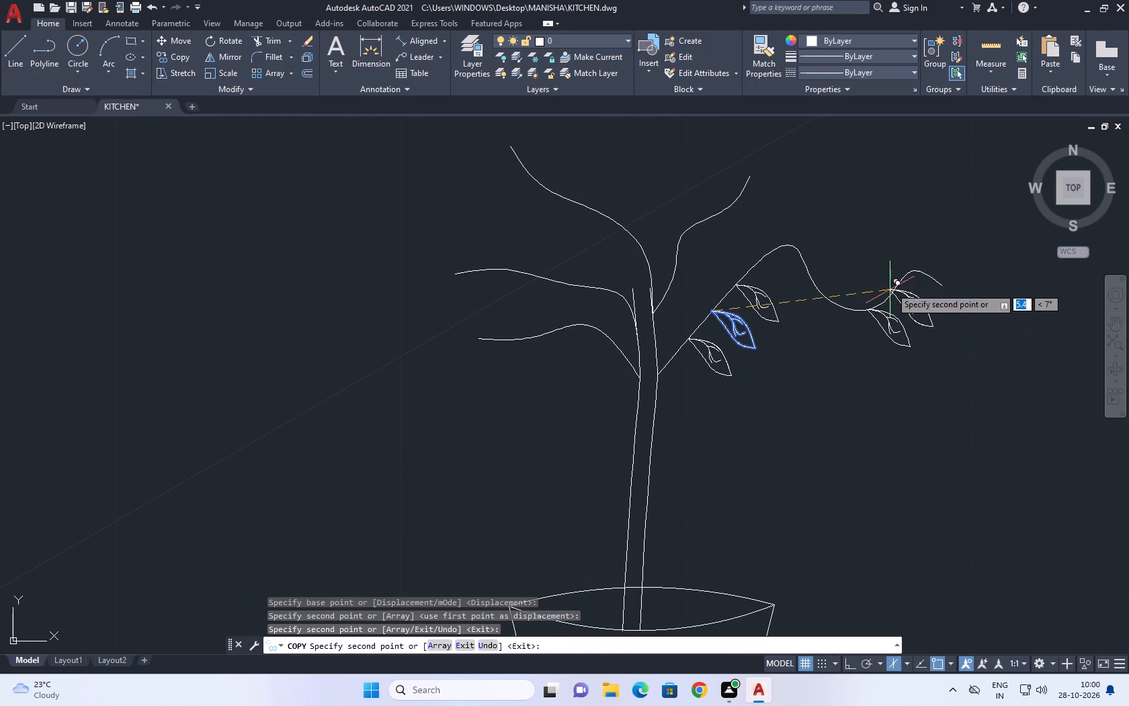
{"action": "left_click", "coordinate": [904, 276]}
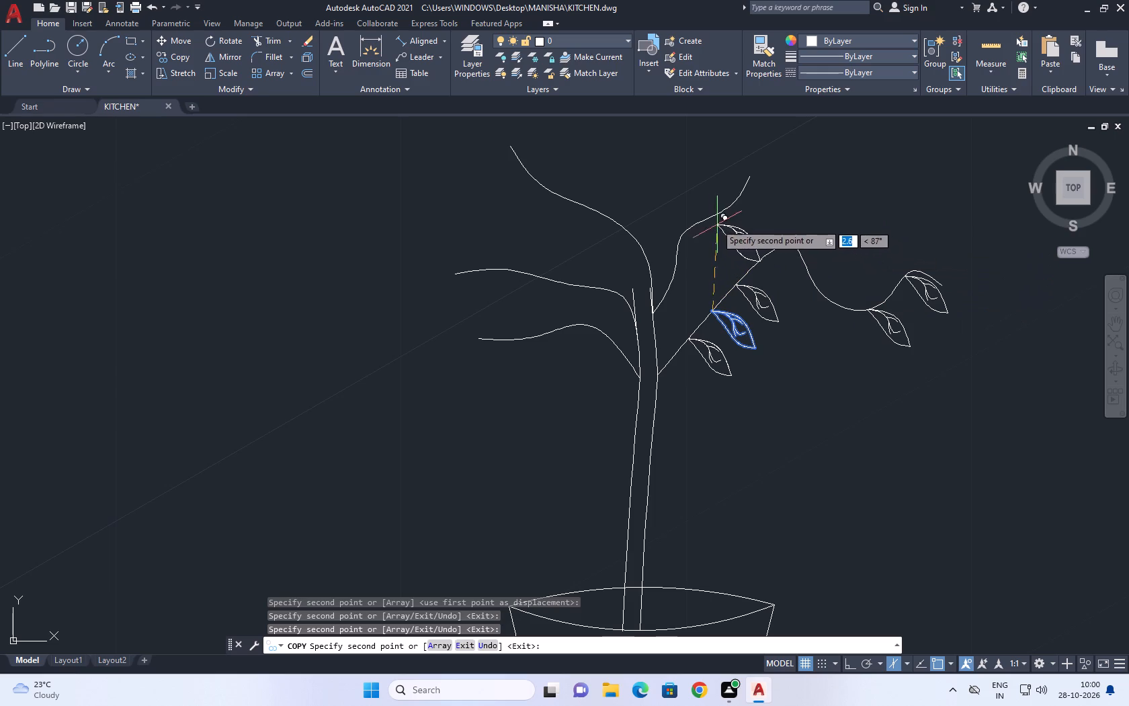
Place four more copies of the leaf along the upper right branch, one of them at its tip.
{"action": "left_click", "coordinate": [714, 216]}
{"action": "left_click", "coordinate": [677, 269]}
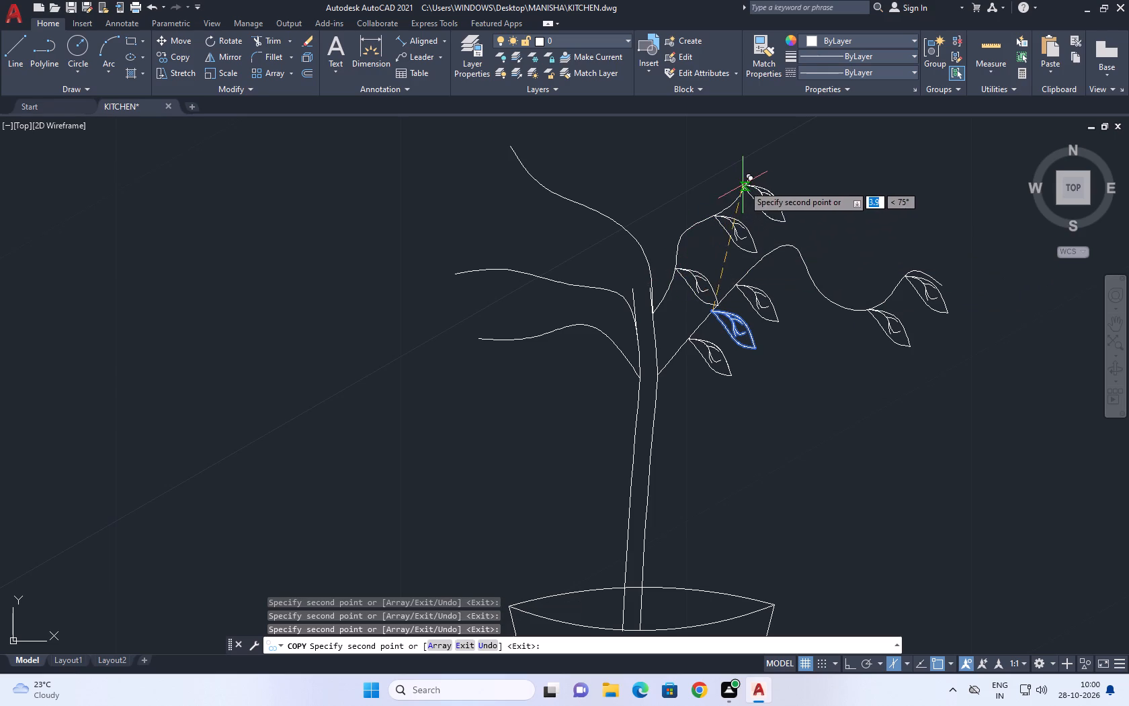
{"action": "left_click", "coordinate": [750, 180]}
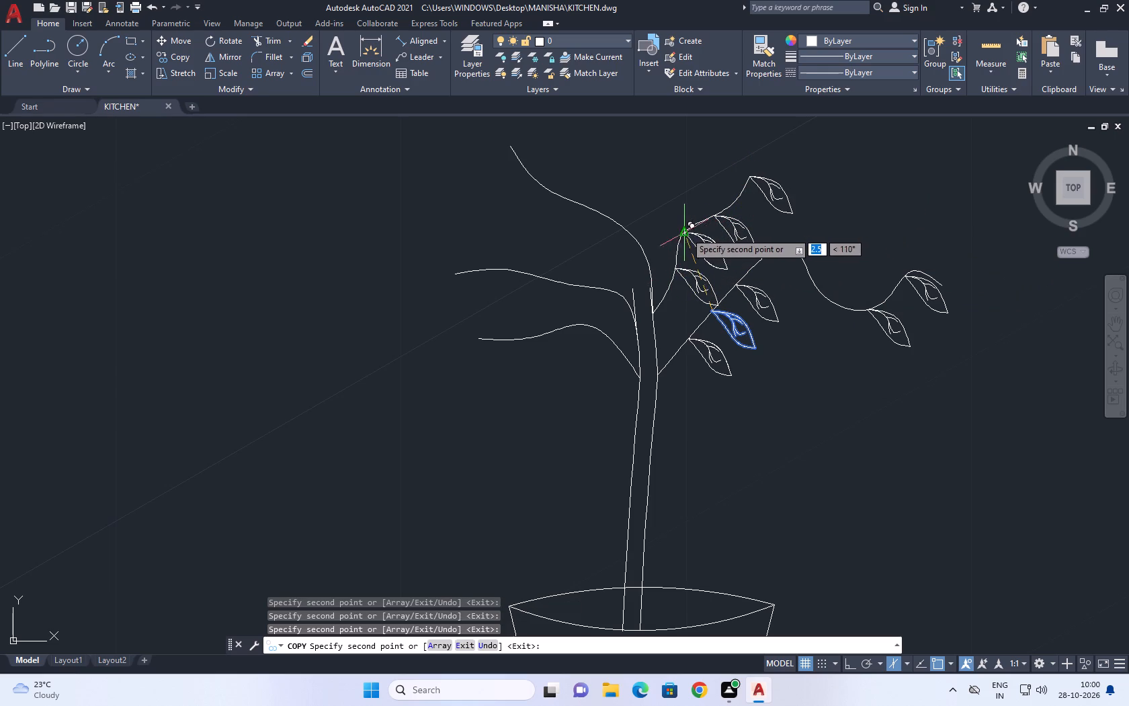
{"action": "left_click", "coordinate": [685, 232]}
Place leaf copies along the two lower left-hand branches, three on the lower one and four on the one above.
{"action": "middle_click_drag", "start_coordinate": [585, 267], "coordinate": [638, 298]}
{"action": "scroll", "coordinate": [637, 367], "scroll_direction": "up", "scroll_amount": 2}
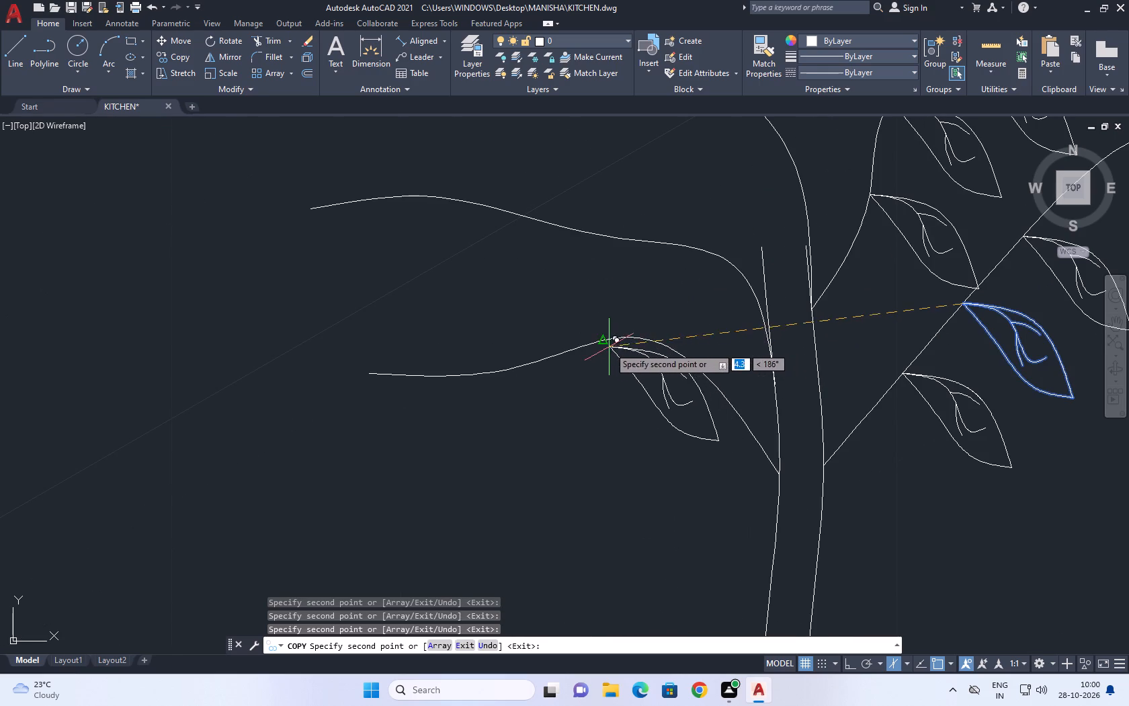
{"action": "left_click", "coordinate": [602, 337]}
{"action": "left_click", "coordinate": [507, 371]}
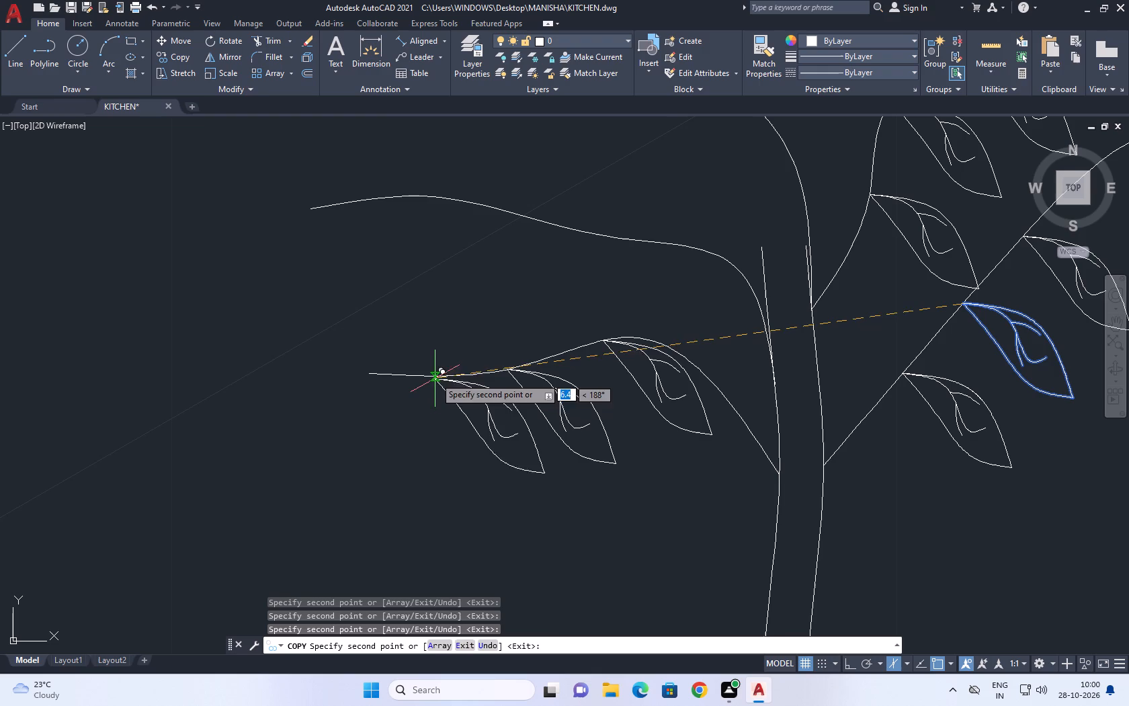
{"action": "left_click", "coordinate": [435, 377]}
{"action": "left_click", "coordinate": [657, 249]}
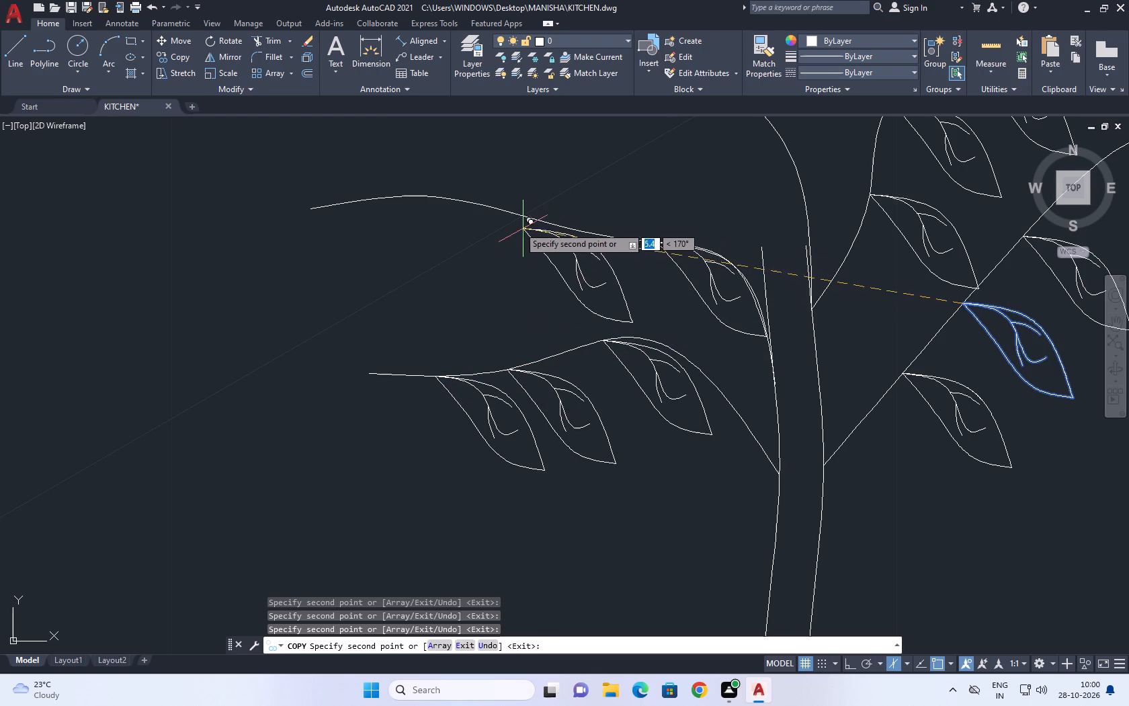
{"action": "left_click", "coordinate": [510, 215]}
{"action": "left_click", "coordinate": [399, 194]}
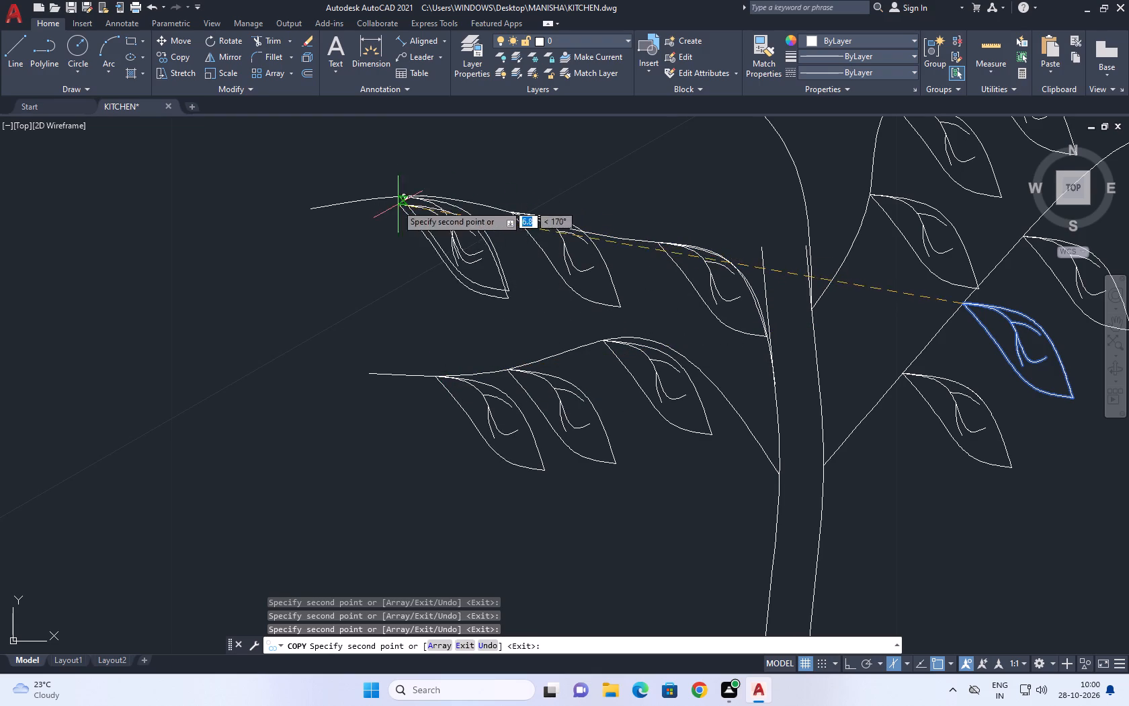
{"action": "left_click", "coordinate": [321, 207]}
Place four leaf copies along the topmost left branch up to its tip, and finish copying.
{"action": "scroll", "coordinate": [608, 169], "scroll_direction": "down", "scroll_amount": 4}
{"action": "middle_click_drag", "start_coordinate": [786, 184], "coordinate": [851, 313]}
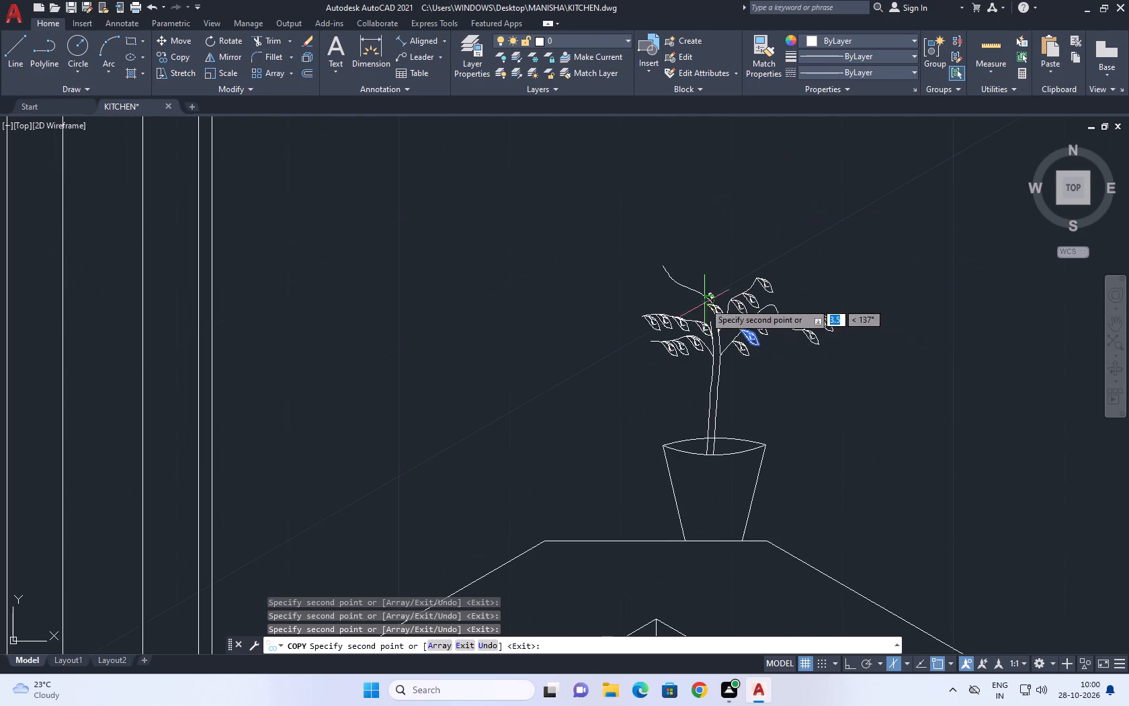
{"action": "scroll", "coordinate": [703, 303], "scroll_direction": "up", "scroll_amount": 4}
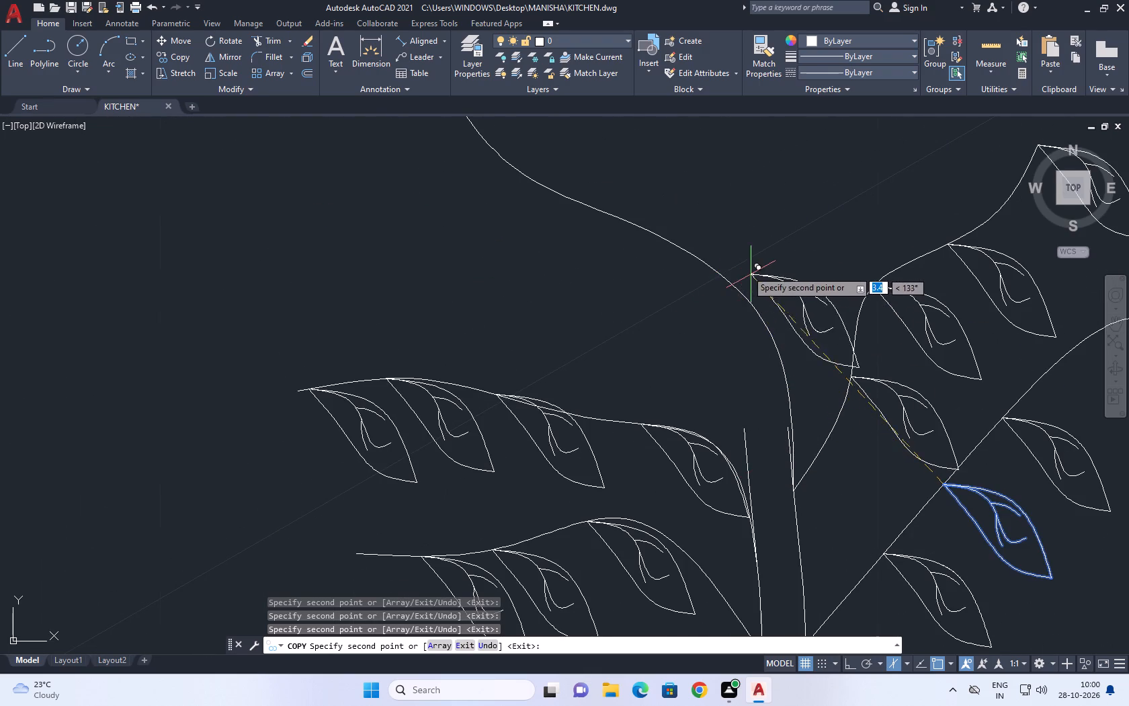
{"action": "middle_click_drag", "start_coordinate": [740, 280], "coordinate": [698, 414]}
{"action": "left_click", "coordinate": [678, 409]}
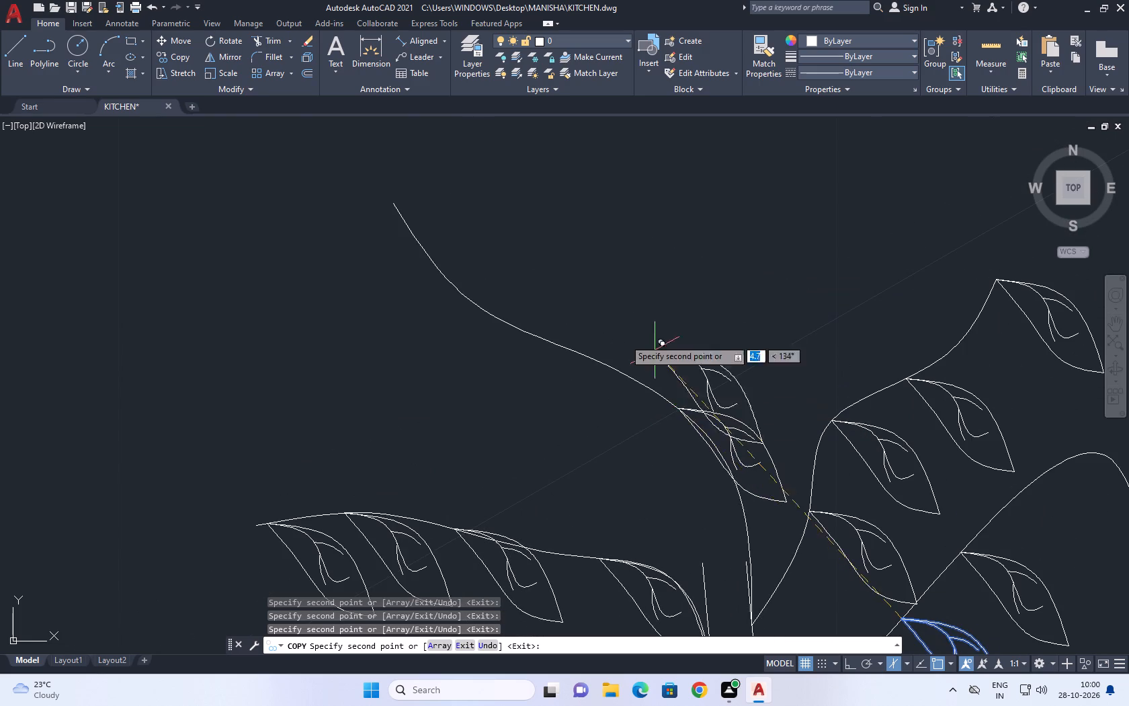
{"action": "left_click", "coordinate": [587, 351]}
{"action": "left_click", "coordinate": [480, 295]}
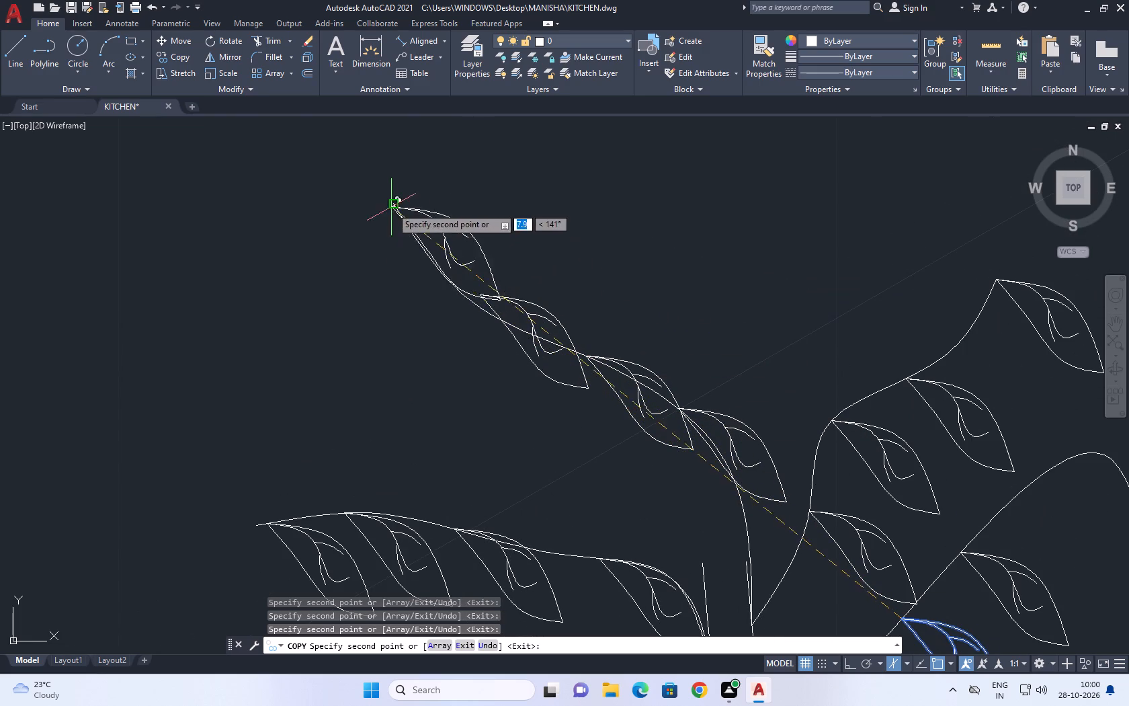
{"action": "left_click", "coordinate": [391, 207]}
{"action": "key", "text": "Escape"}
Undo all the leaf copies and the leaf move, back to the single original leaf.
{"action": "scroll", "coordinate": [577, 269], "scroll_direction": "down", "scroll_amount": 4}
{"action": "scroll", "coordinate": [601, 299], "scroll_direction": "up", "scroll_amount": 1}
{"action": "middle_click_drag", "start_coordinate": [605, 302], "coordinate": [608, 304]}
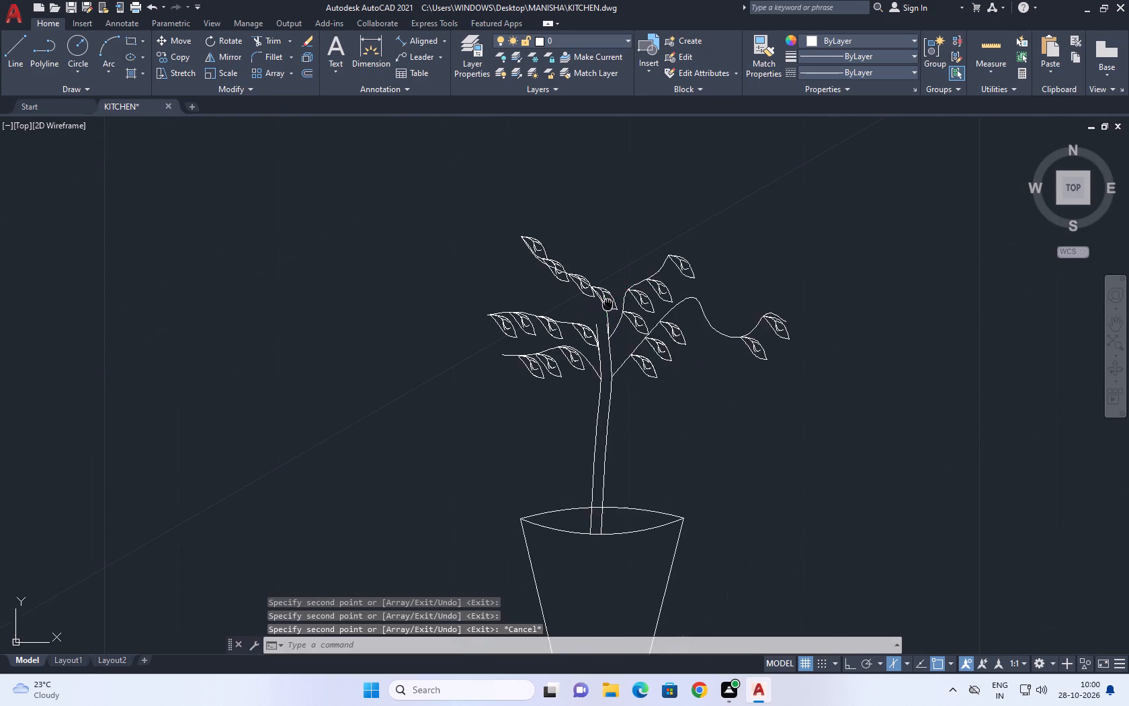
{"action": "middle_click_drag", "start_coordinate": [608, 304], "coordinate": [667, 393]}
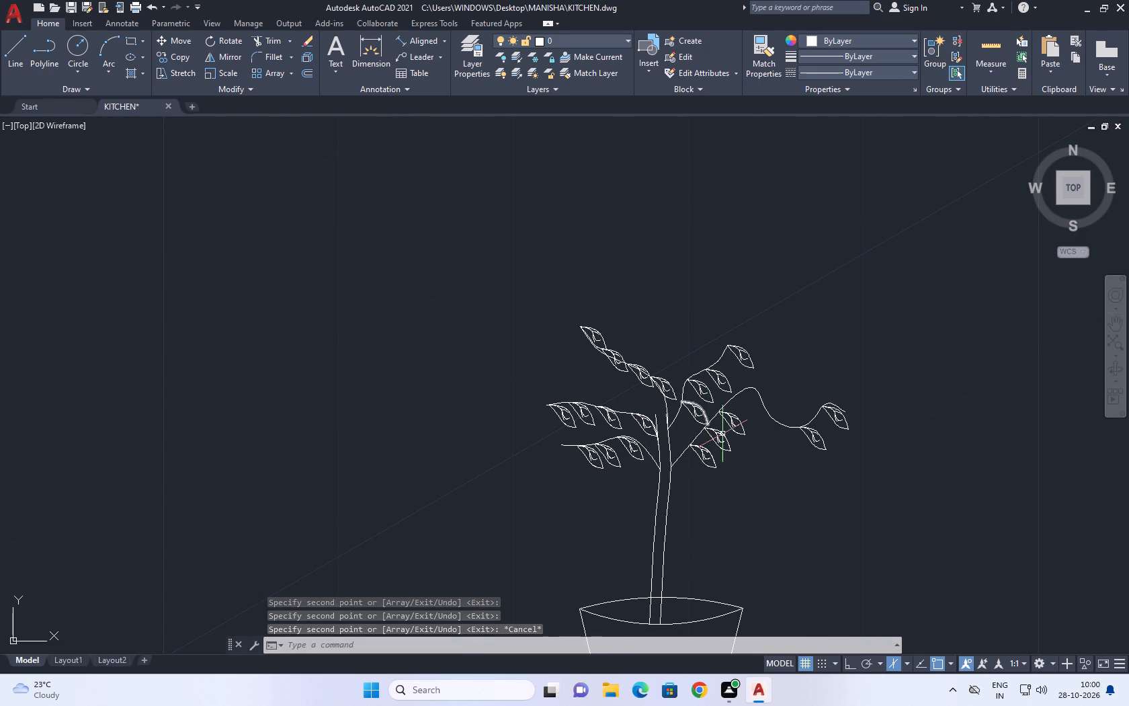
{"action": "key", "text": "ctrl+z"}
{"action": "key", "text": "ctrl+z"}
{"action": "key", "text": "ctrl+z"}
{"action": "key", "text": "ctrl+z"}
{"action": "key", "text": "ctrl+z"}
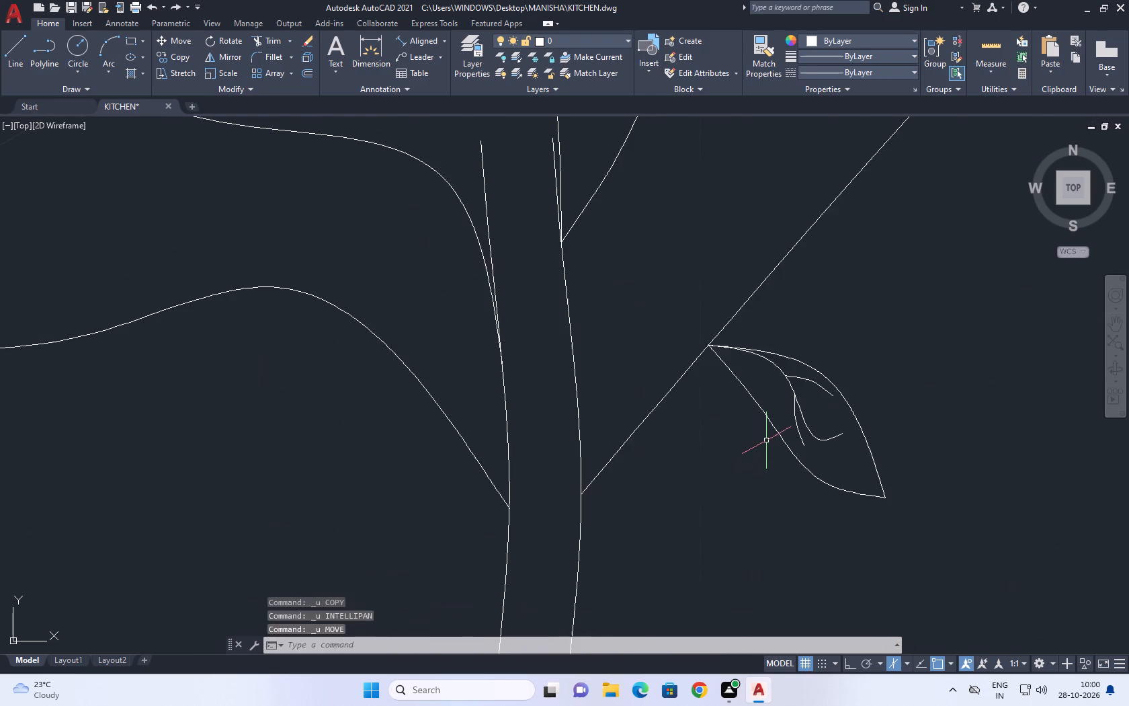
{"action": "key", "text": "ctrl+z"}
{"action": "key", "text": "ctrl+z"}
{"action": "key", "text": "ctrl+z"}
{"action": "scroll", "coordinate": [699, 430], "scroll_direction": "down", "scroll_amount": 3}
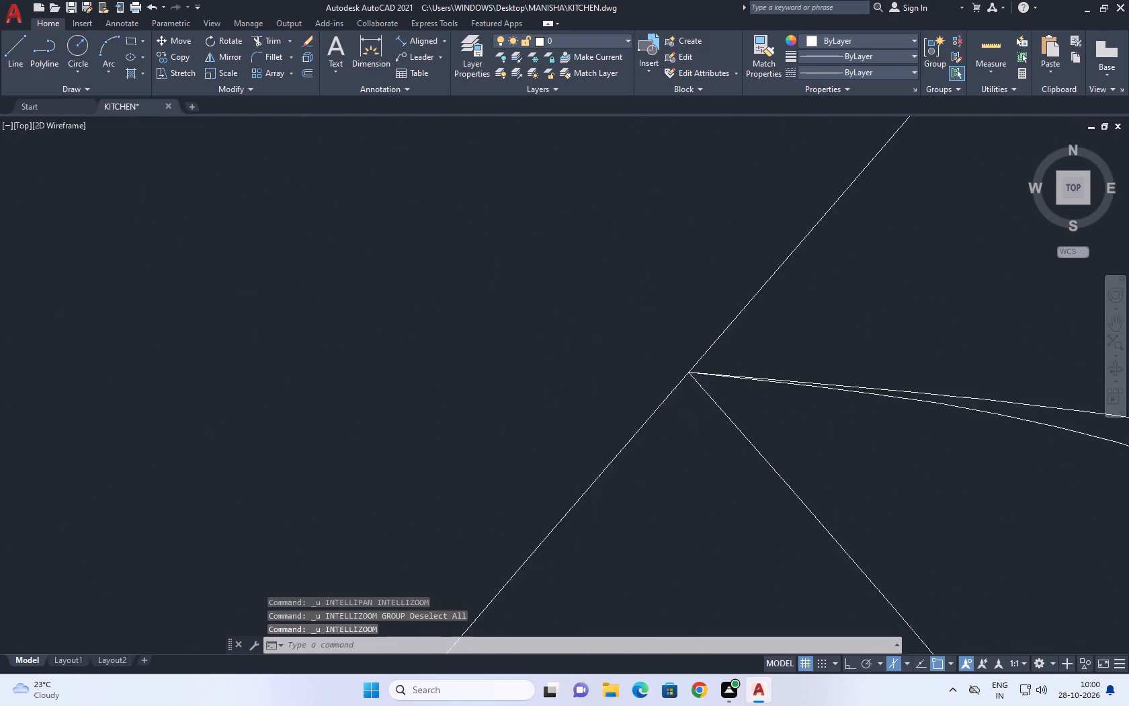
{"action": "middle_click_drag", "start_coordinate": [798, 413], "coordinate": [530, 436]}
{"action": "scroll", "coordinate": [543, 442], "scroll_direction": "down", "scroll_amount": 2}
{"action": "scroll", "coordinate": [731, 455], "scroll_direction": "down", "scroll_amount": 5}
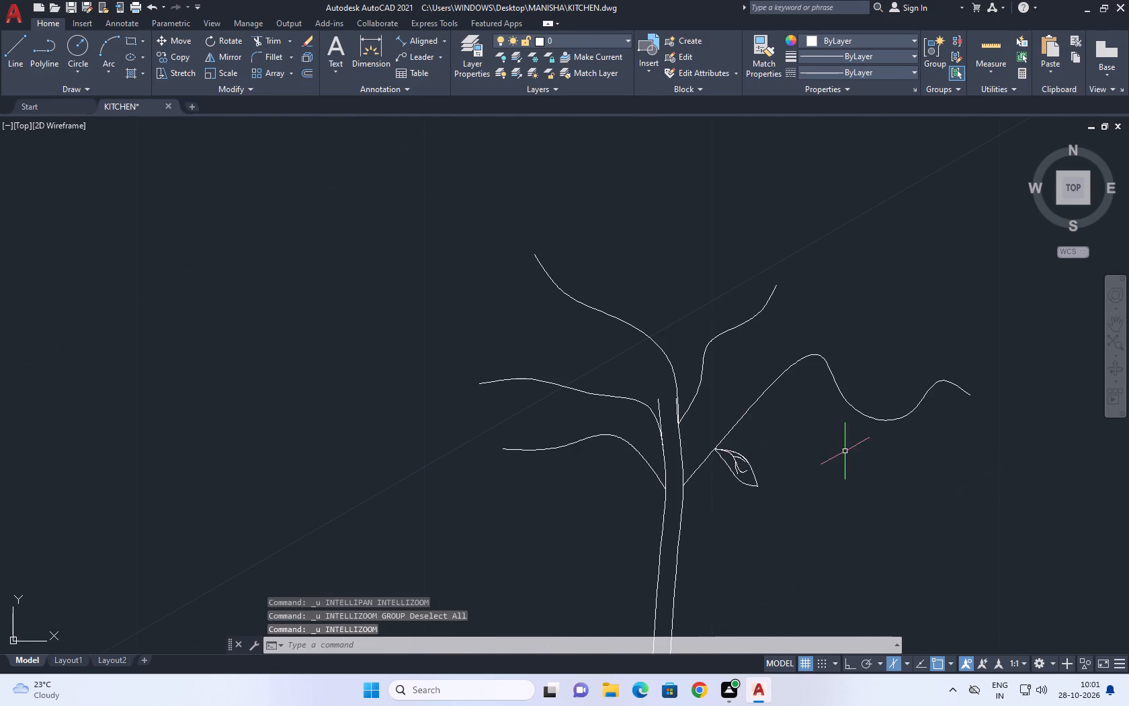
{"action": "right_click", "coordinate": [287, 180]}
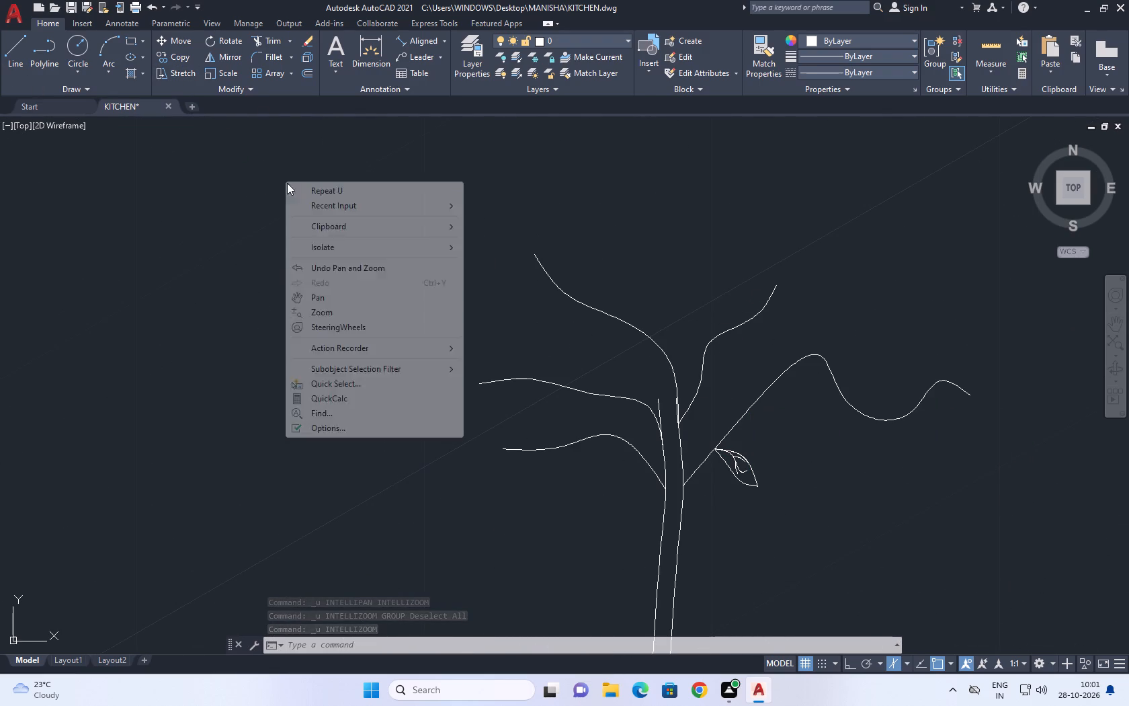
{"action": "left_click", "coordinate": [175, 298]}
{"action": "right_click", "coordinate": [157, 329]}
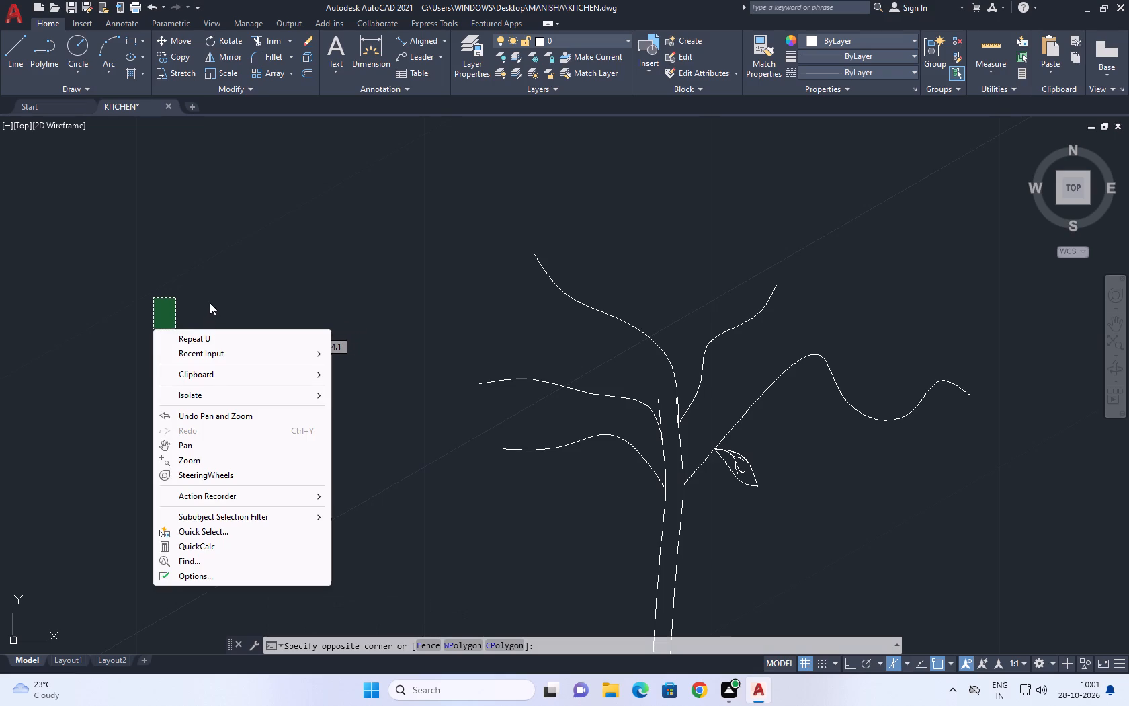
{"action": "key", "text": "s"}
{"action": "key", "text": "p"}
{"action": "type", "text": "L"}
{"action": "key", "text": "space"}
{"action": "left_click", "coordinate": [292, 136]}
Draw a small spline twig from the long right-hand branch just above the leaf, curving outward and hooking down at its end.
{"action": "key", "text": "s"}
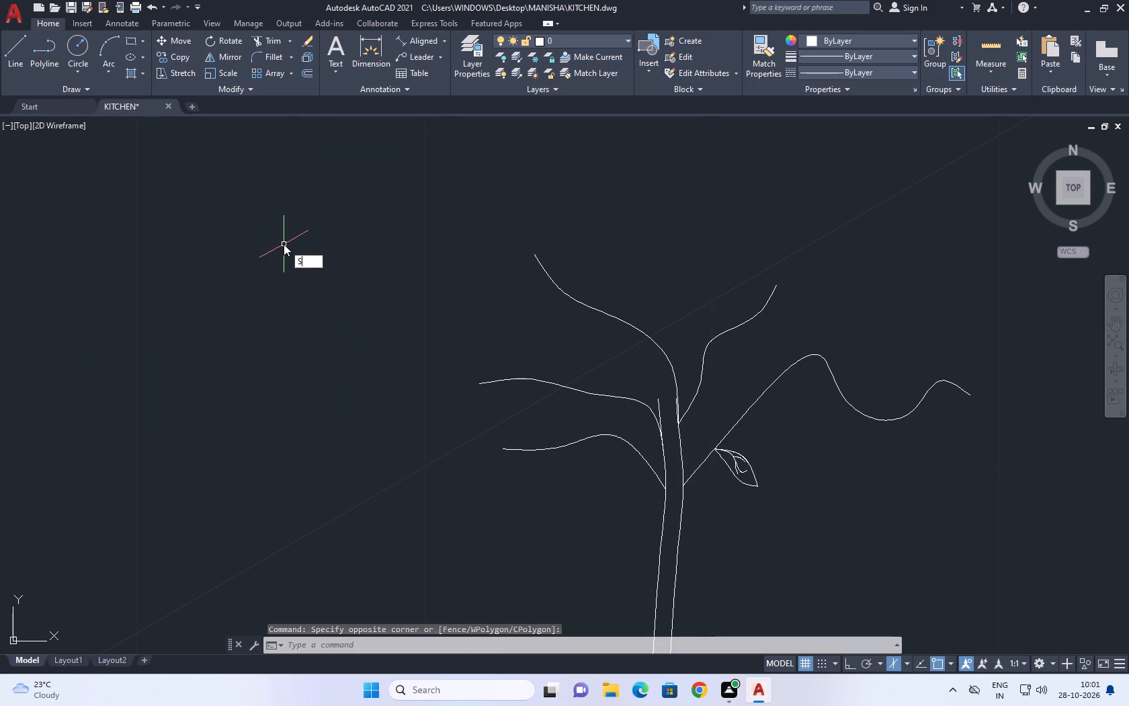
{"action": "key", "text": "p"}
{"action": "key", "text": "l"}
{"action": "key", "text": "space"}
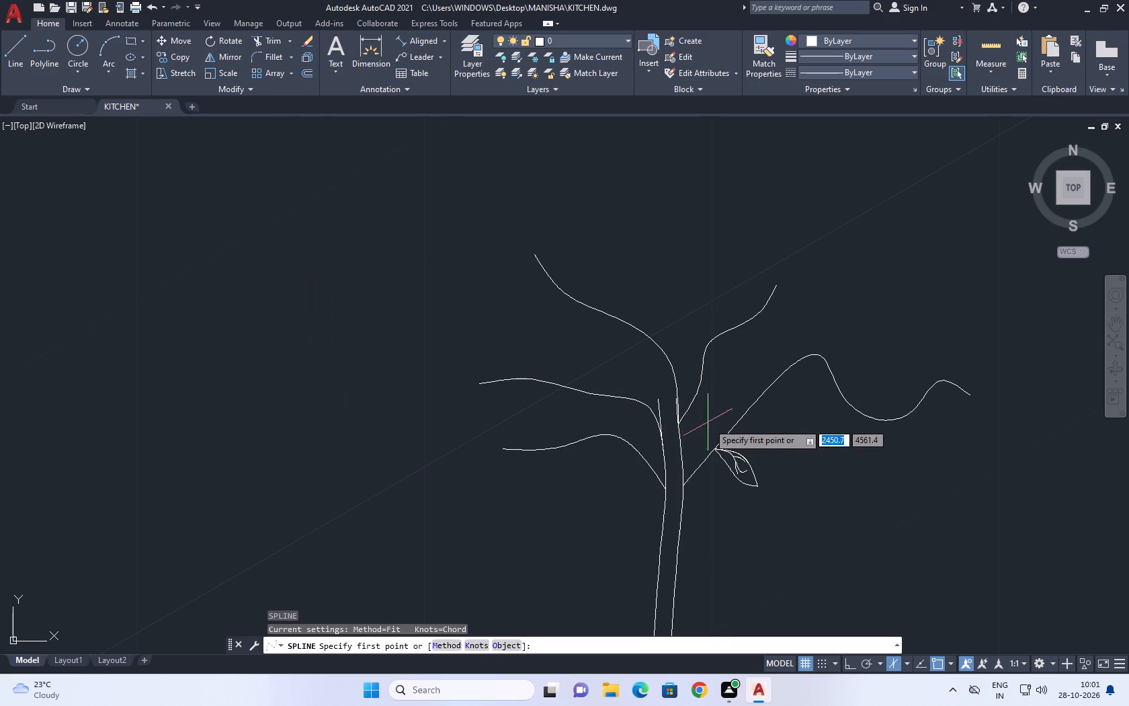
{"action": "middle_click_drag", "start_coordinate": [753, 436], "coordinate": [614, 357]}
{"action": "scroll", "coordinate": [612, 379], "scroll_direction": "up", "scroll_amount": 1}
{"action": "left_click", "coordinate": [578, 334]}
{"action": "left_click", "coordinate": [641, 322]}
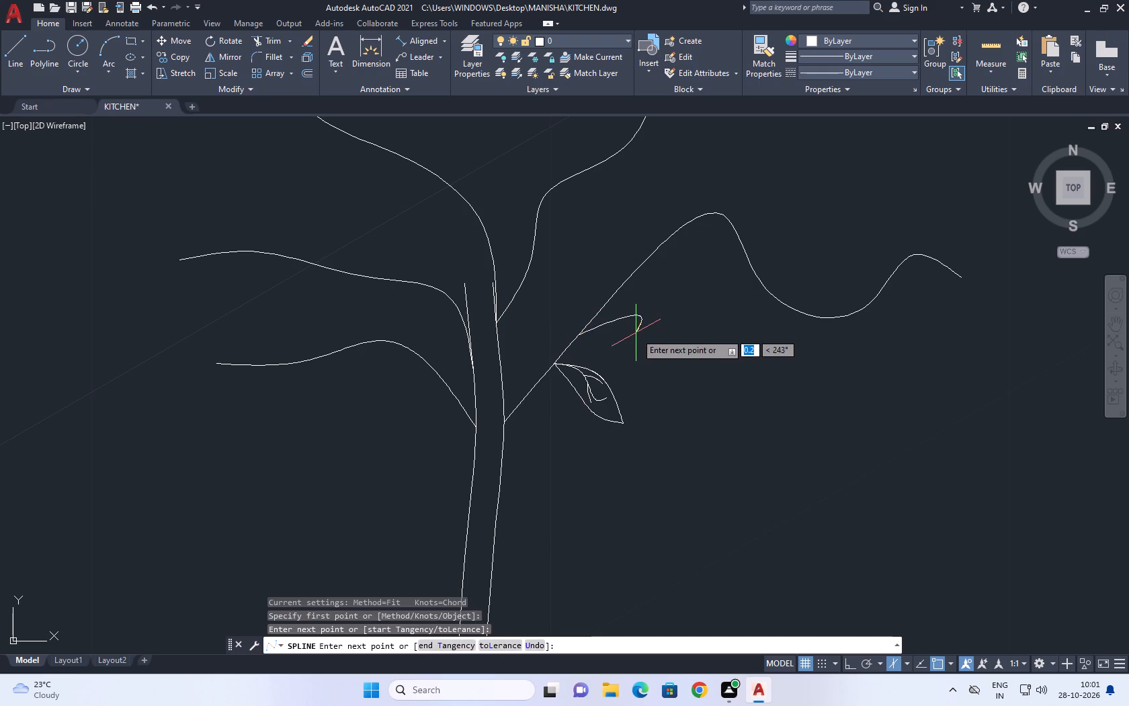
{"action": "left_click", "coordinate": [634, 337]}
{"action": "left_click", "coordinate": [640, 340]}
{"action": "key", "text": "space"}
Draw a second small spline twig higher on the same branch, arching outward and down.
{"action": "key", "text": "space"}
{"action": "left_click", "coordinate": [626, 278]}
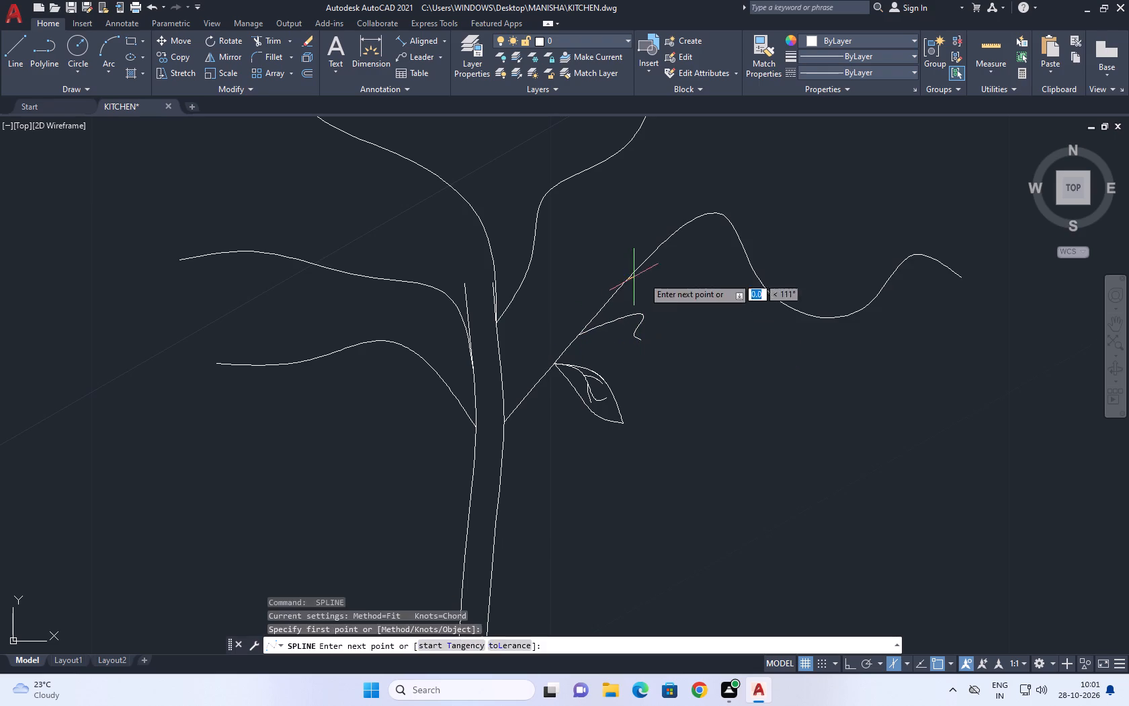
{"action": "left_click", "coordinate": [663, 278]}
{"action": "left_click", "coordinate": [669, 303]}
{"action": "left_click", "coordinate": [677, 309]}
{"action": "key", "text": "space"}
Draw a third spline twig slightly higher on the same branch, rising and curling back toward the trunk.
{"action": "key", "text": "space"}
{"action": "left_click", "coordinate": [646, 262]}
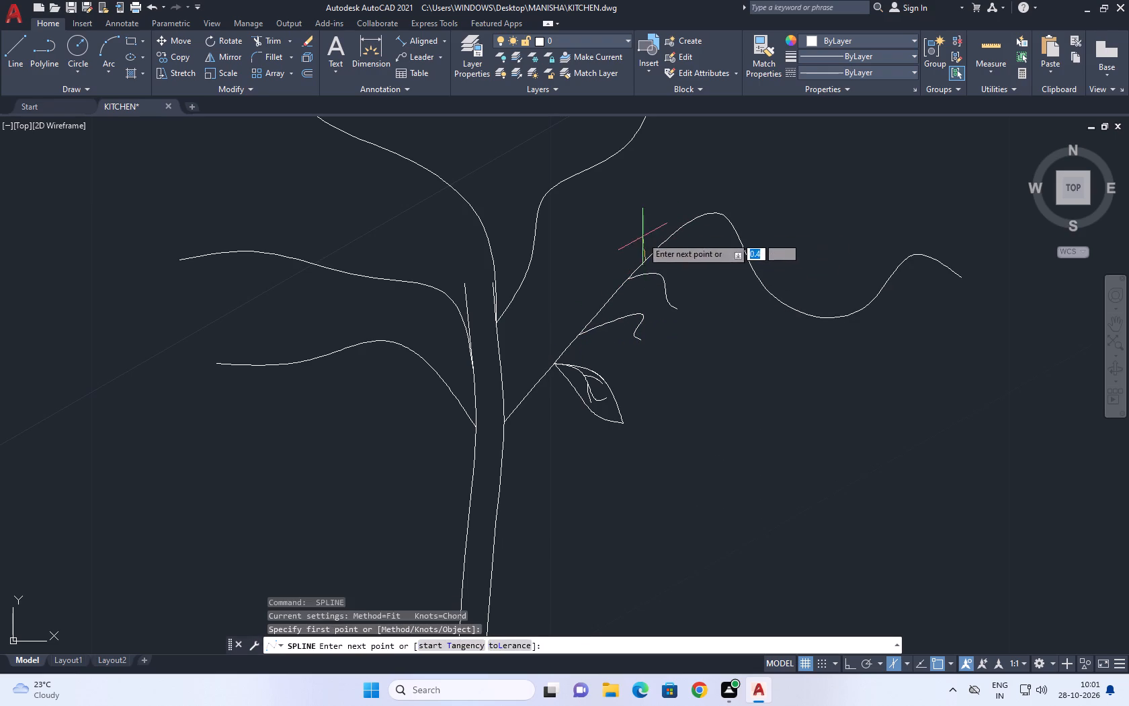
{"action": "left_click", "coordinate": [640, 237]}
{"action": "left_click", "coordinate": [626, 217]}
{"action": "left_click", "coordinate": [601, 227]}
{"action": "key", "text": "space"}
Draw a small spline twig on the long right-hand branch just before its crest, reaching back toward the trunk with an upturned end.
{"action": "key", "text": "space"}
{"action": "left_click", "coordinate": [693, 217]}
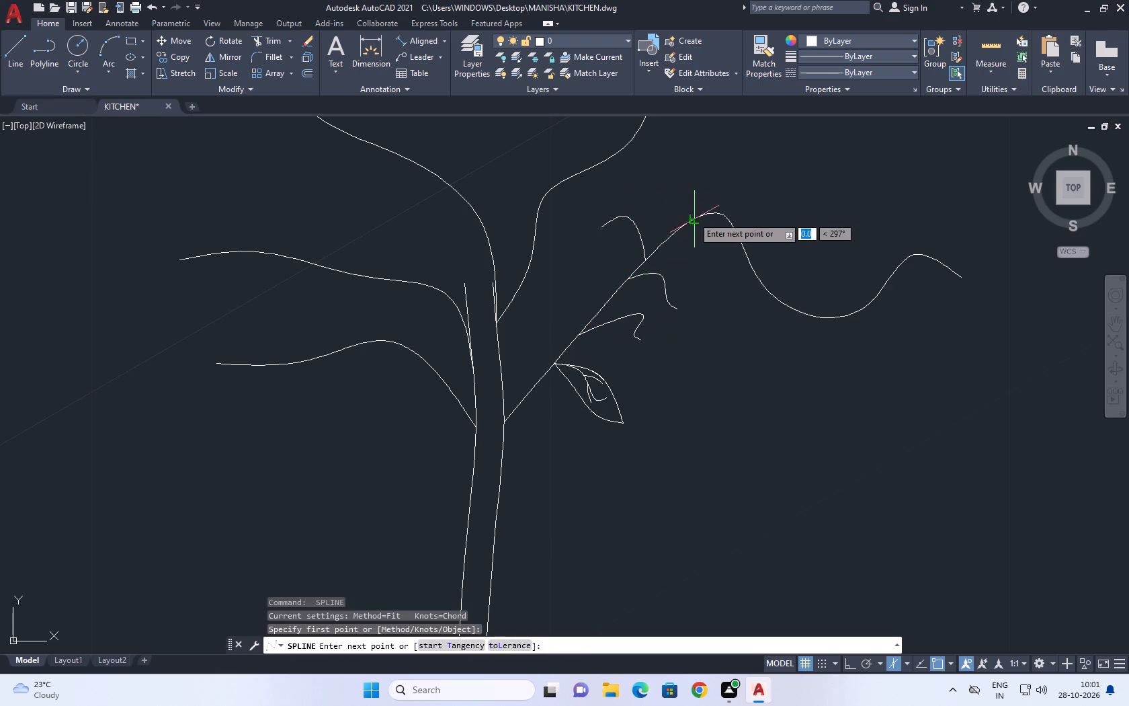
{"action": "left_click", "coordinate": [687, 208]}
{"action": "left_click", "coordinate": [665, 199]}
{"action": "left_click_drag", "start_coordinate": [659, 198], "coordinate": [652, 200]}
{"action": "left_click_drag", "start_coordinate": [651, 200], "coordinate": [654, 194]}
{"action": "left_click", "coordinate": [657, 190]}
{"action": "key", "text": "space"}
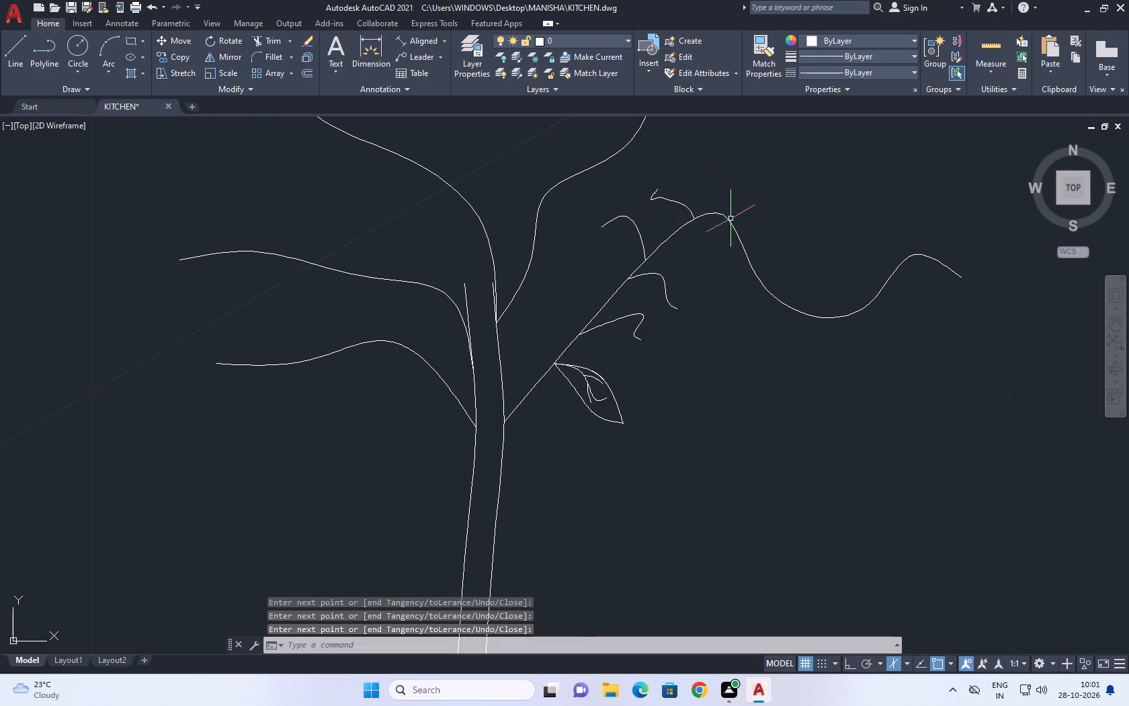
Draw a short spline twig just past the crest of the long right-hand branch, rising and bending outward.
{"action": "key", "text": "space"}
{"action": "left_click", "coordinate": [735, 225]}
{"action": "left_click", "coordinate": [733, 208]}
{"action": "left_click", "coordinate": [737, 197]}
{"action": "left_click", "coordinate": [747, 198]}
{"action": "left_click", "coordinate": [753, 198]}
{"action": "key", "text": "space"}
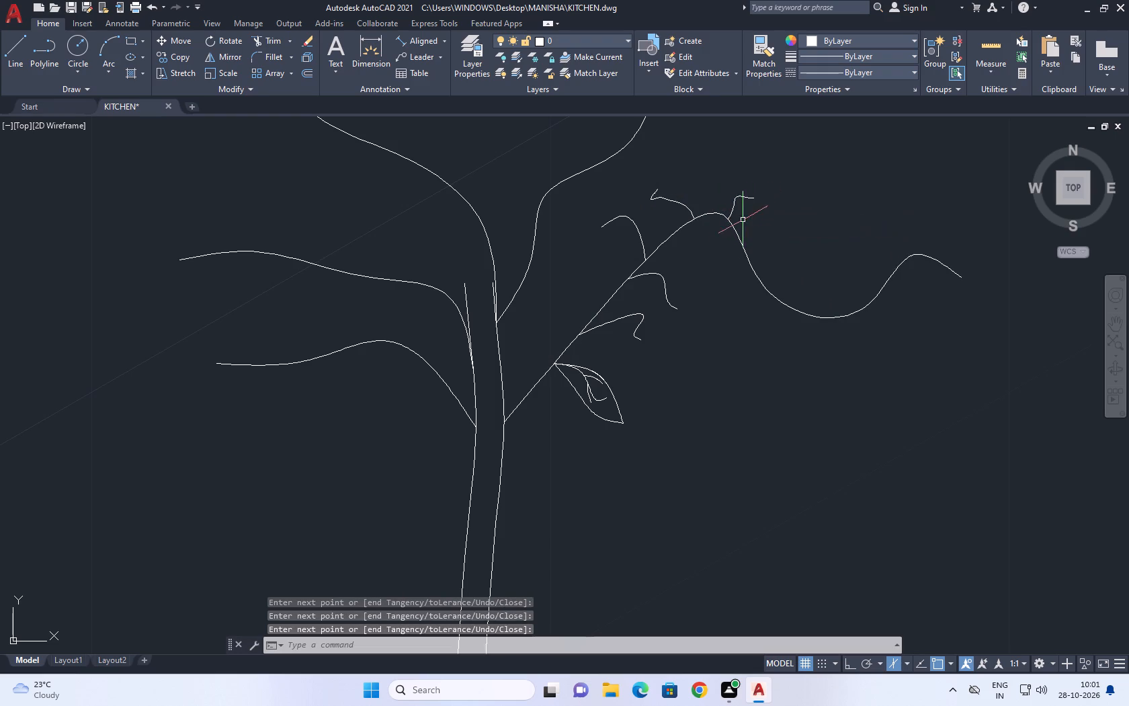
Draw a wavy spline twig hanging from the inner side of the long right-hand branch, just below its crest.
{"action": "left_click", "coordinate": [737, 239]}
{"action": "key", "text": "space"}
{"action": "left_click", "coordinate": [739, 234]}
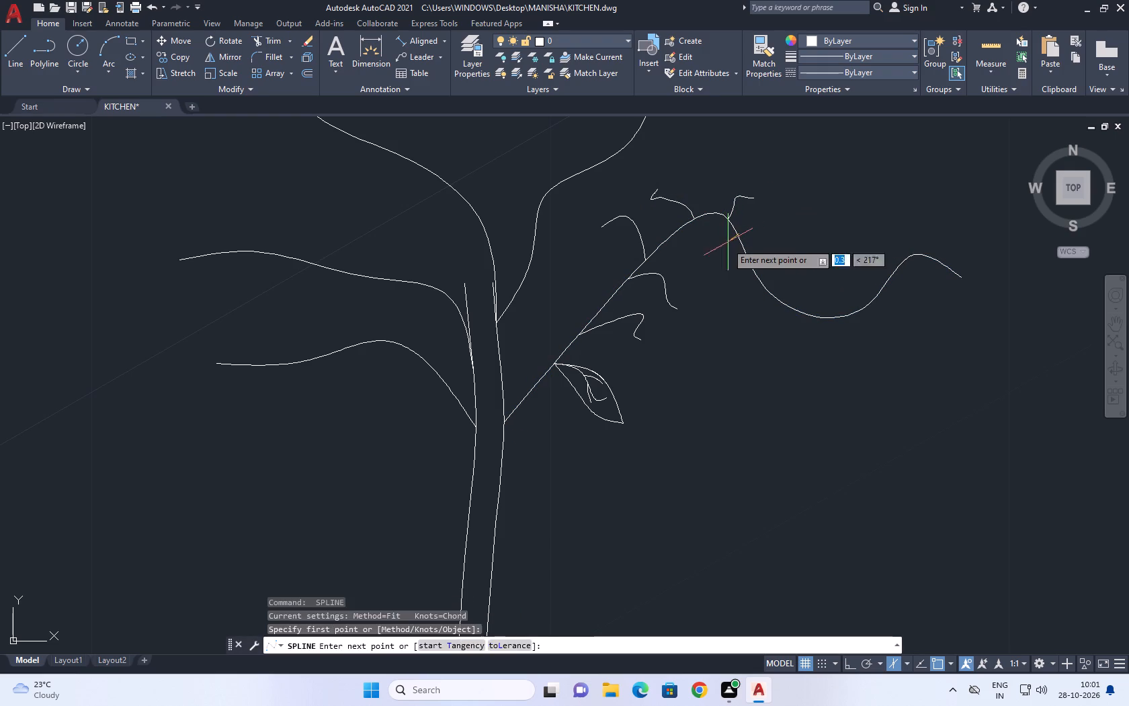
{"action": "left_click_drag", "start_coordinate": [715, 252], "coordinate": [719, 260]}
{"action": "left_click", "coordinate": [725, 274]}
{"action": "left_click", "coordinate": [722, 279]}
{"action": "key", "text": "space"}
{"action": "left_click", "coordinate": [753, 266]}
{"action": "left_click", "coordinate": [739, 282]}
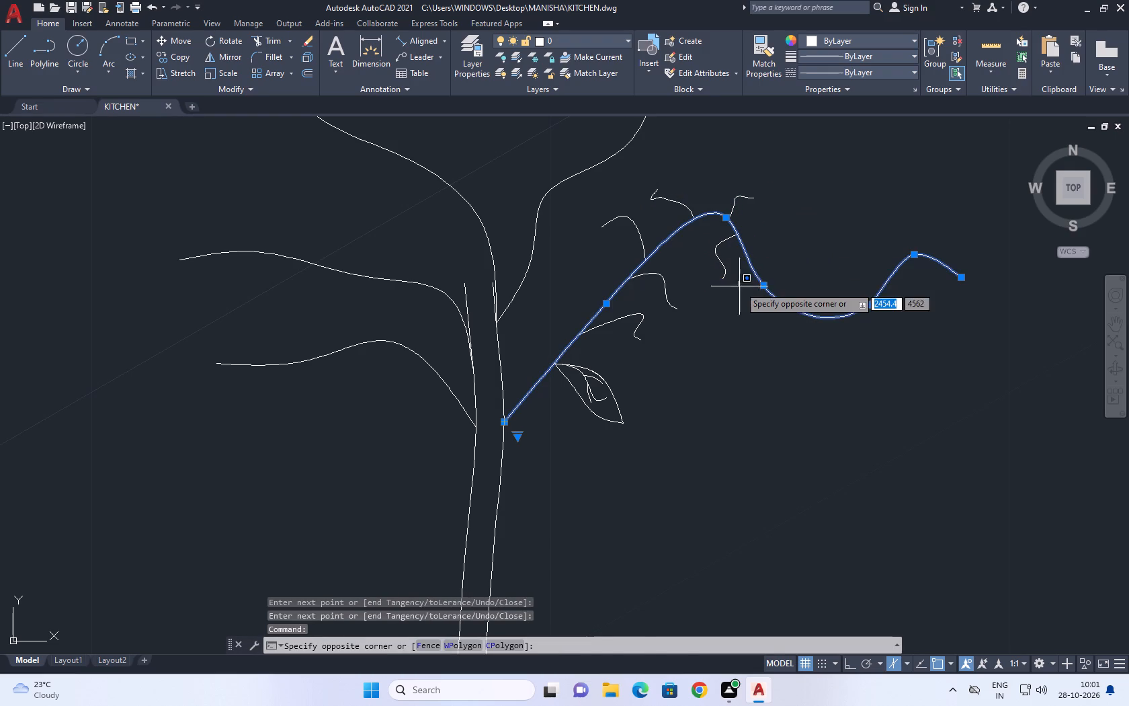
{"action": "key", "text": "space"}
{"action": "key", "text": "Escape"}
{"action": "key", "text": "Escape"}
Draw another hanging spline twig on the inner side of the long right-hand branch, midway down its descending part.
{"action": "key", "text": "space"}
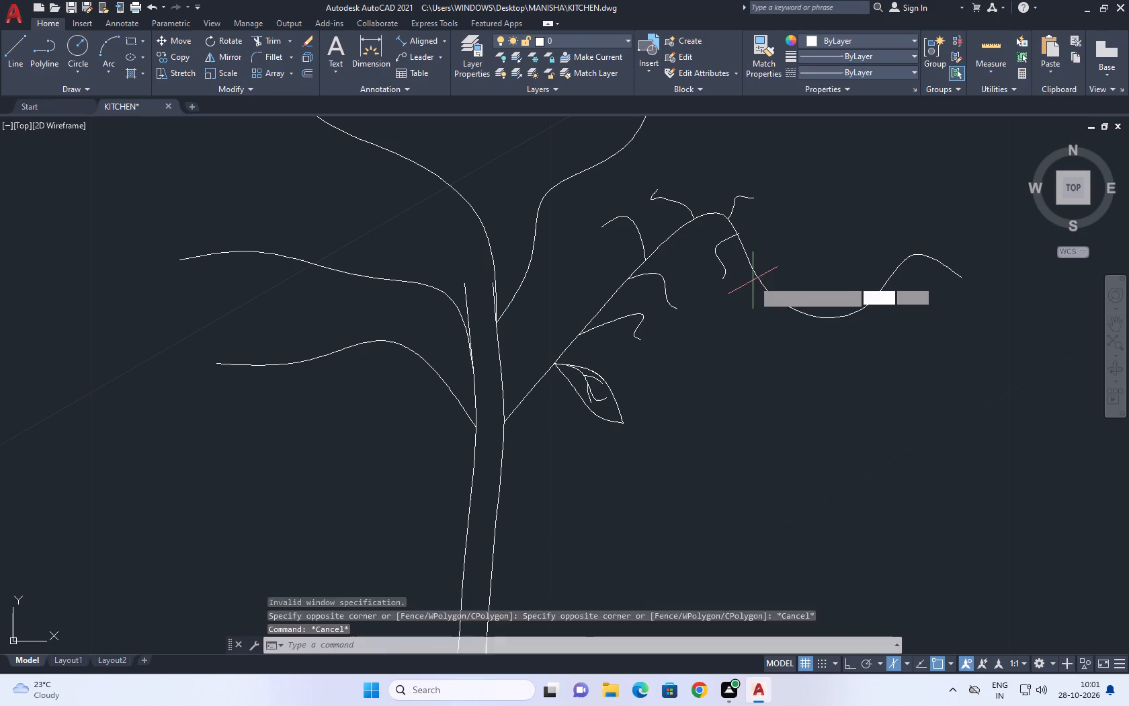
{"action": "left_click", "coordinate": [752, 262]}
{"action": "left_click", "coordinate": [736, 288]}
{"action": "left_click", "coordinate": [739, 300]}
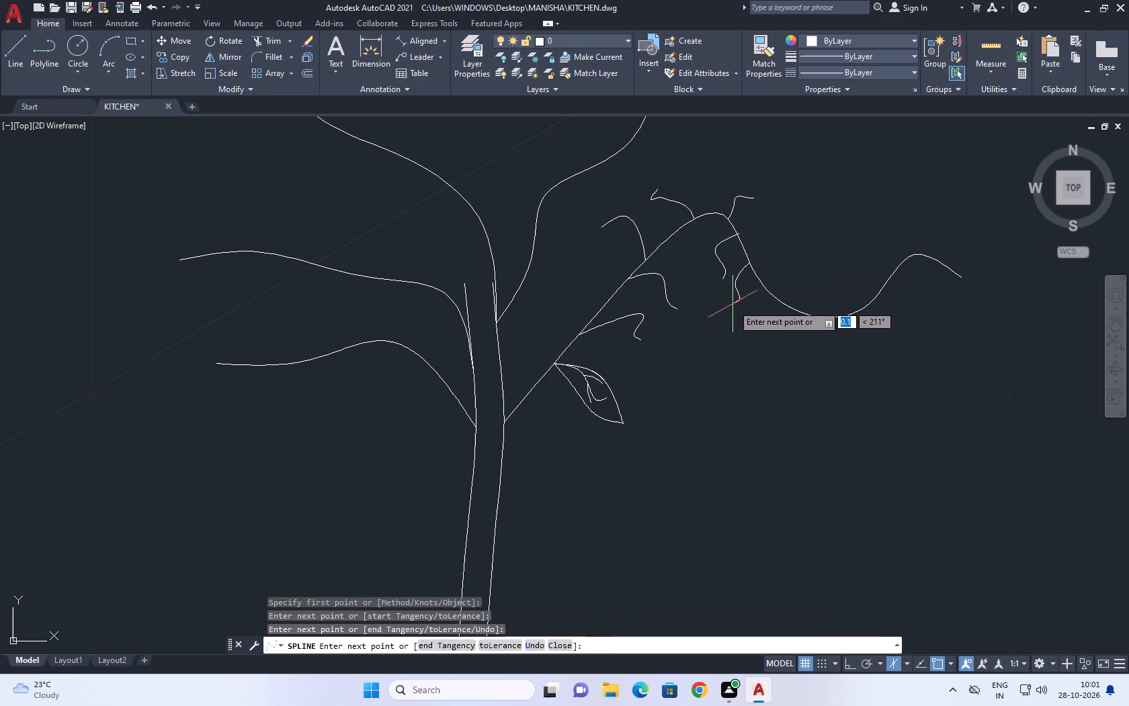
{"action": "left_click", "coordinate": [730, 306]}
{"action": "key", "text": "space"}
Draw a small spline twig rising from the outer side of the long right-hand branch, near the bottom of its descent.
{"action": "key", "text": "space"}
{"action": "left_click", "coordinate": [769, 293]}
{"action": "left_click", "coordinate": [780, 277]}
{"action": "left_click", "coordinate": [778, 264]}
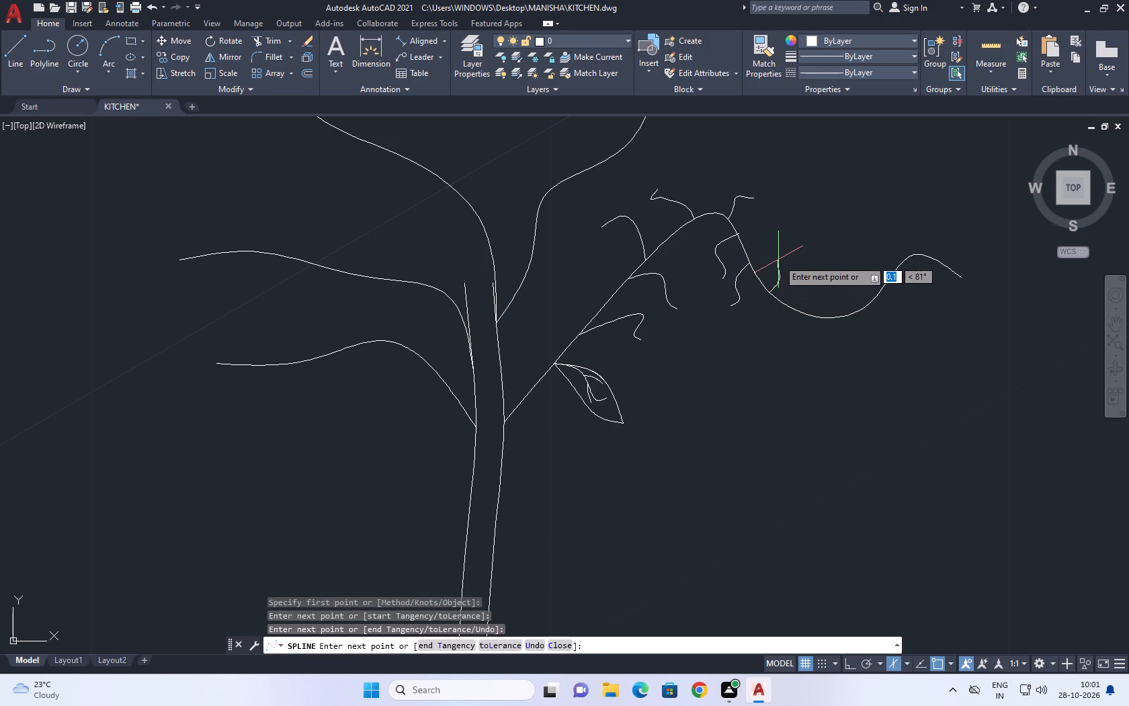
{"action": "double_click", "coordinate": [782, 254]}
{"action": "key", "text": "space"}
Draw a spline twig below the long right-hand branch just before its trough, curving down and back toward the trunk.
{"action": "key", "text": "space"}
{"action": "left_click", "coordinate": [794, 312]}
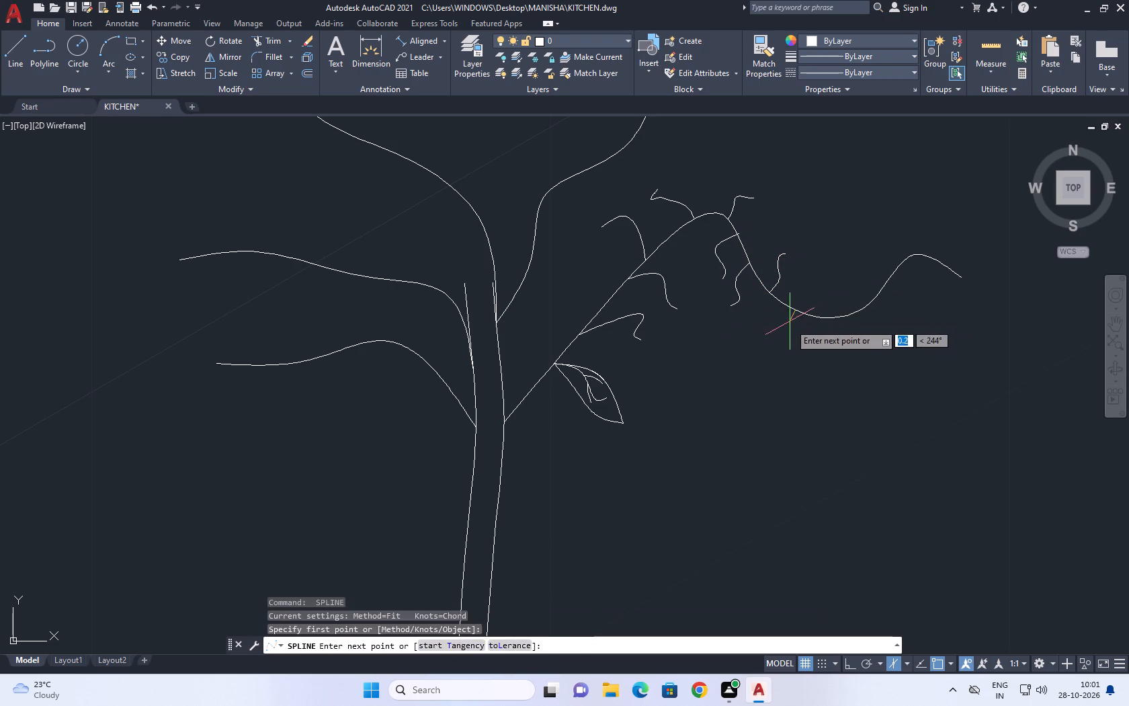
{"action": "left_click", "coordinate": [788, 326]}
{"action": "left_click", "coordinate": [788, 338]}
{"action": "left_click", "coordinate": [762, 337]}
{"action": "key", "text": "space"}
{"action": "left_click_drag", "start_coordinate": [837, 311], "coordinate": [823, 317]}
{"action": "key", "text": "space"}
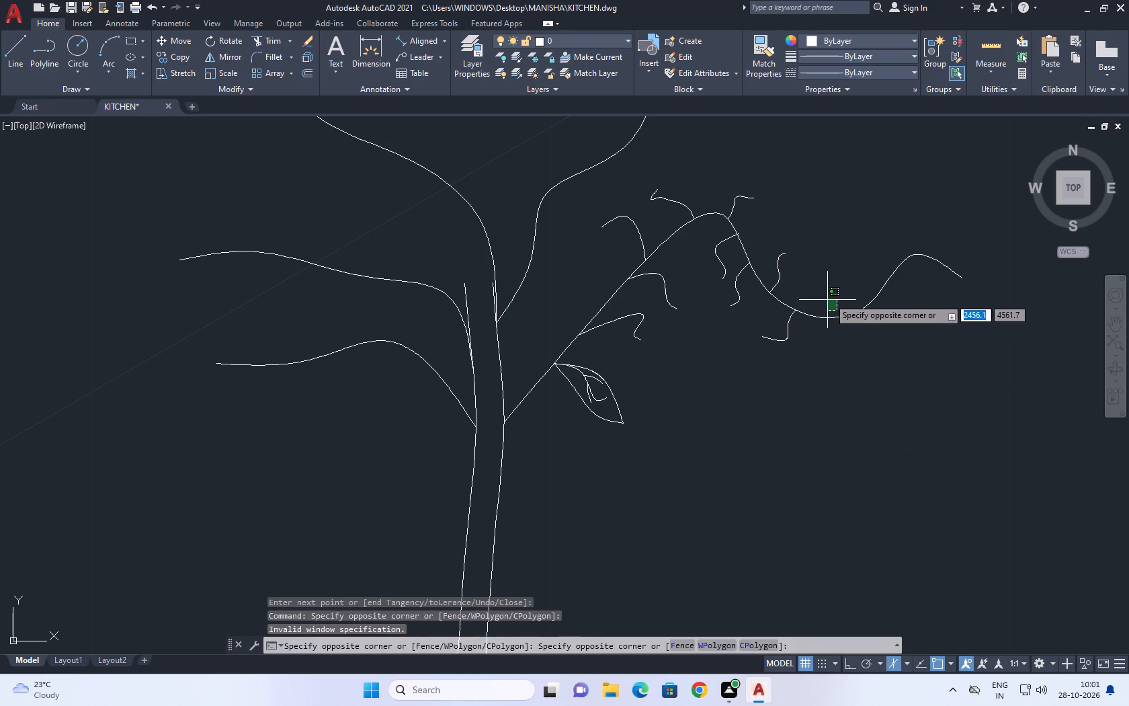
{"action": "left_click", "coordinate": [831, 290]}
Draw a spline twig rising from the trough of the long right-hand branch, bending outward with an upturned end.
{"action": "key", "text": "space"}
{"action": "left_click", "coordinate": [816, 314]}
{"action": "left_click_drag", "start_coordinate": [810, 300], "coordinate": [825, 297]}
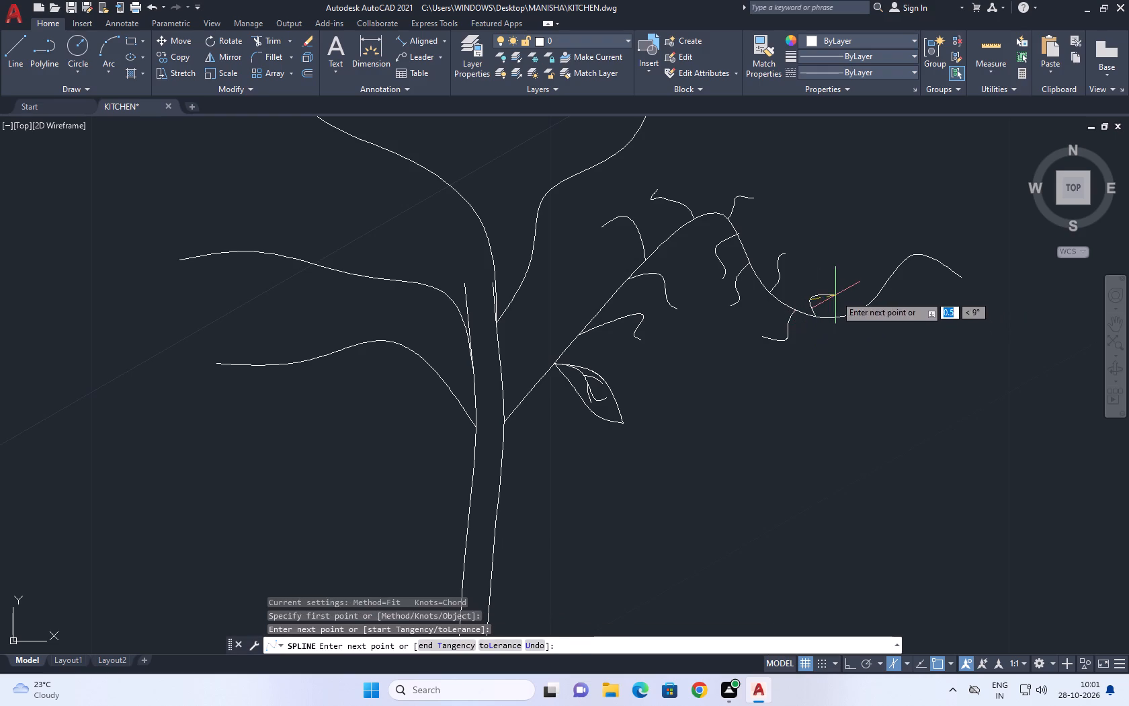
{"action": "left_click", "coordinate": [835, 295]}
{"action": "left_click", "coordinate": [835, 281]}
{"action": "key", "text": "space"}
Draw a short spline twig on the trunk side of the upper right branch, near its base, rising alongside it.
{"action": "scroll", "coordinate": [839, 285], "scroll_direction": "down", "scroll_amount": 4}
{"action": "scroll", "coordinate": [809, 272], "scroll_direction": "up", "scroll_amount": 3}
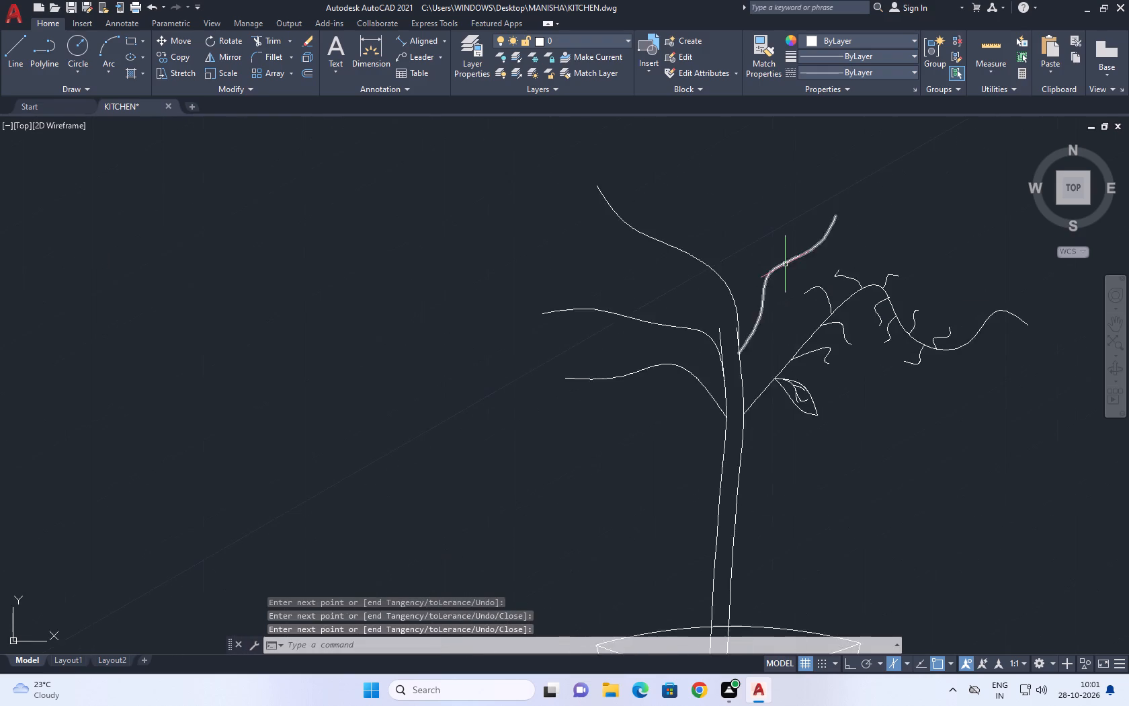
{"action": "scroll", "coordinate": [785, 264], "scroll_direction": "up", "scroll_amount": 2}
{"action": "key", "text": "space"}
{"action": "left_click", "coordinate": [706, 418]}
{"action": "left_click", "coordinate": [706, 399]}
{"action": "left_click", "coordinate": [704, 383]}
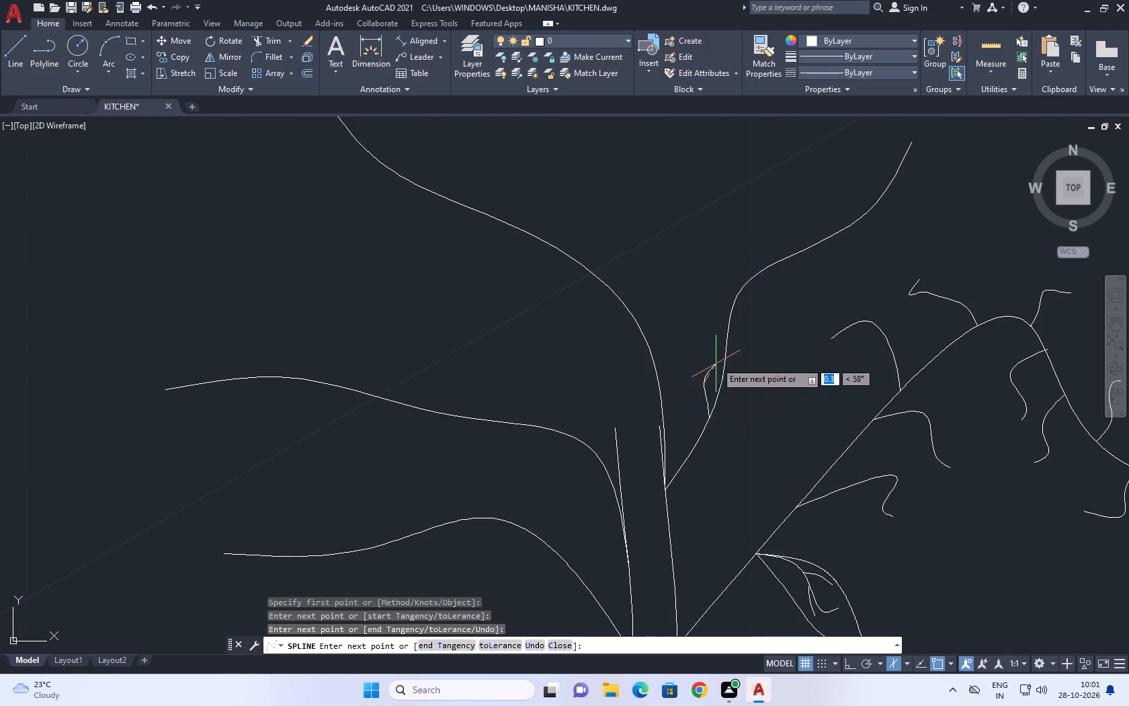
{"action": "left_click", "coordinate": [714, 356]}
{"action": "key", "text": "space"}
Draw a spline twig on the outer side of the upper right branch's lower part, extending outward with an upturned end.
{"action": "key", "text": "space"}
{"action": "left_click", "coordinate": [724, 375]}
{"action": "double_click", "coordinate": [735, 366]}
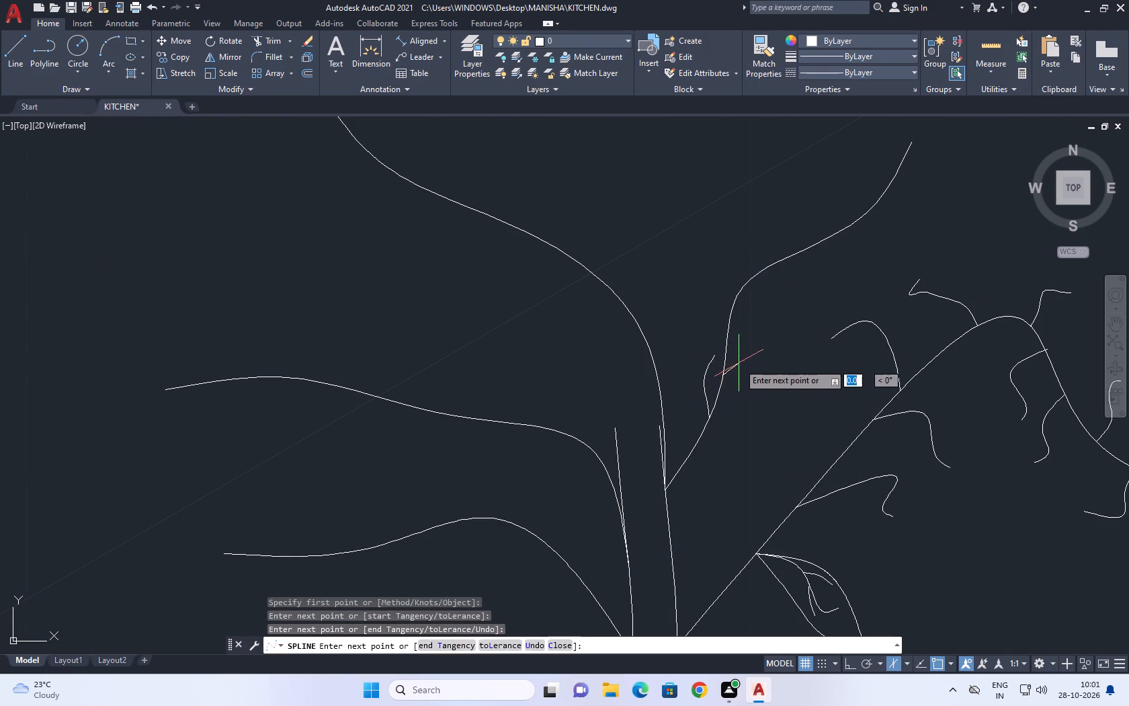
{"action": "left_click_drag", "start_coordinate": [744, 358], "coordinate": [754, 358]}
{"action": "left_click", "coordinate": [767, 353]}
{"action": "left_click", "coordinate": [773, 346]}
{"action": "key", "text": "space"}
Draw a spline twig rising upward from the bend of the upper right branch.
{"action": "middle_click_drag", "start_coordinate": [789, 305], "coordinate": [692, 446]}
{"action": "key", "text": "space"}
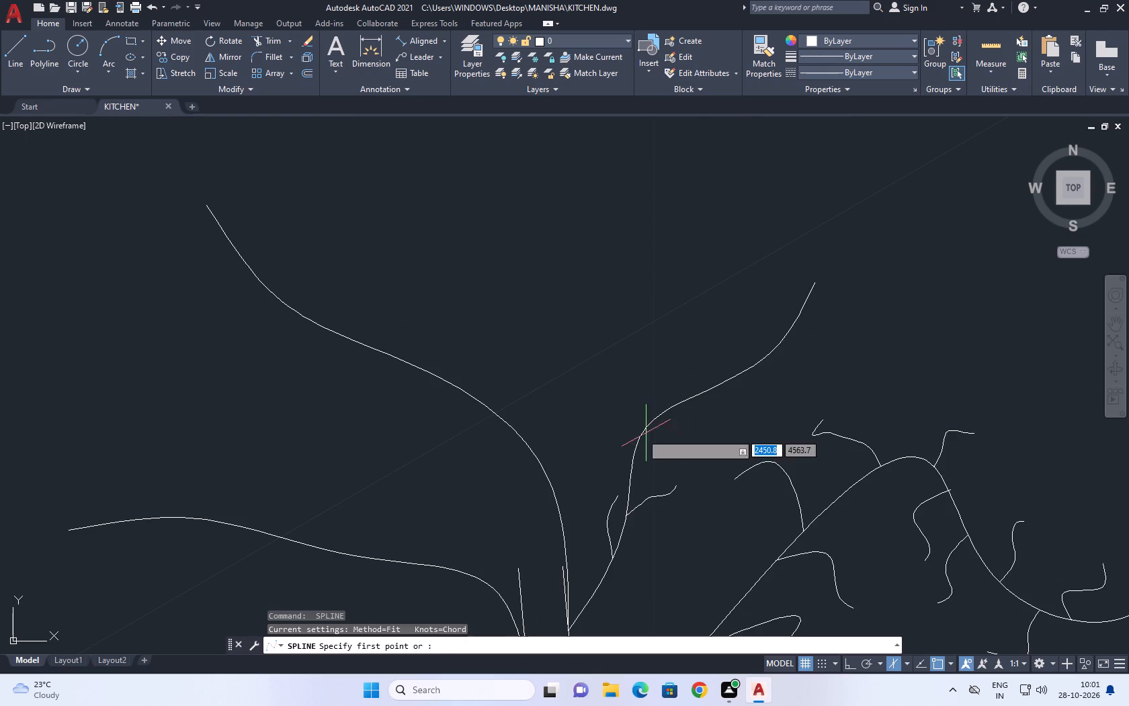
{"action": "left_click", "coordinate": [634, 444]}
{"action": "left_click", "coordinate": [638, 420]}
{"action": "left_click", "coordinate": [630, 399]}
{"action": "left_click", "coordinate": [630, 389]}
{"action": "key", "text": "space"}
Draw a short wavy spline twig rising from the upper right branch just beyond its bend.
{"action": "key", "text": "space"}
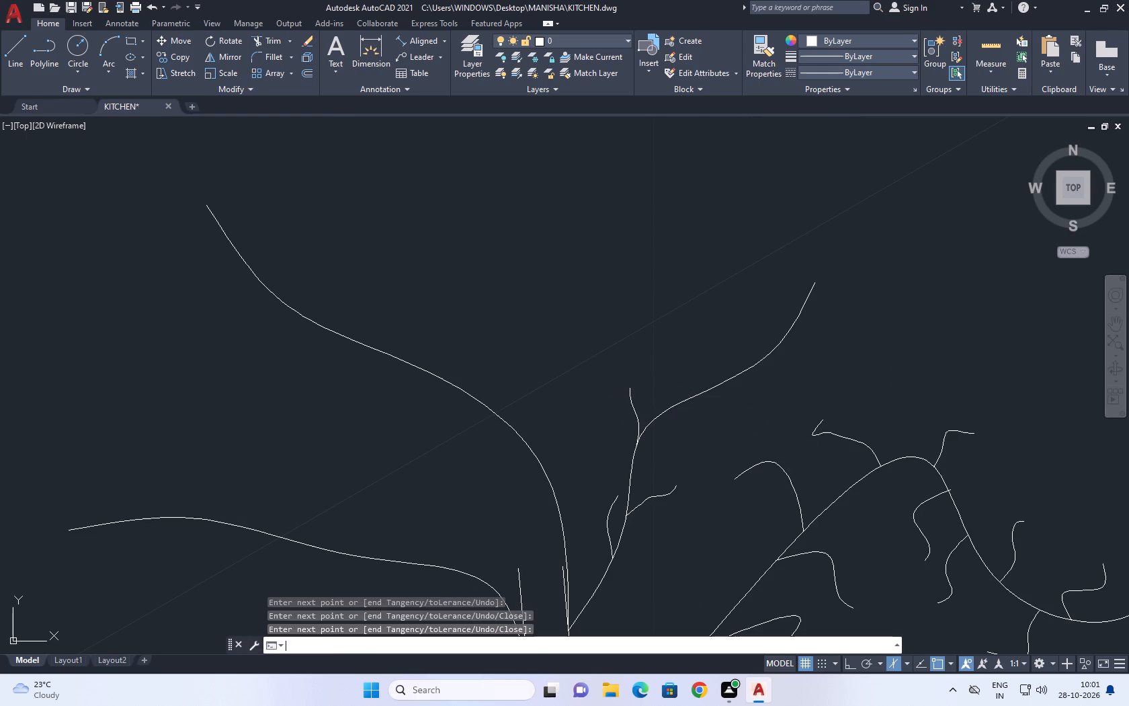
{"action": "left_click", "coordinate": [676, 402]}
{"action": "left_click", "coordinate": [685, 395]}
{"action": "left_click", "coordinate": [685, 378]}
{"action": "left_click", "coordinate": [689, 367]}
{"action": "left_click", "coordinate": [692, 362]}
{"action": "key", "text": "space"}
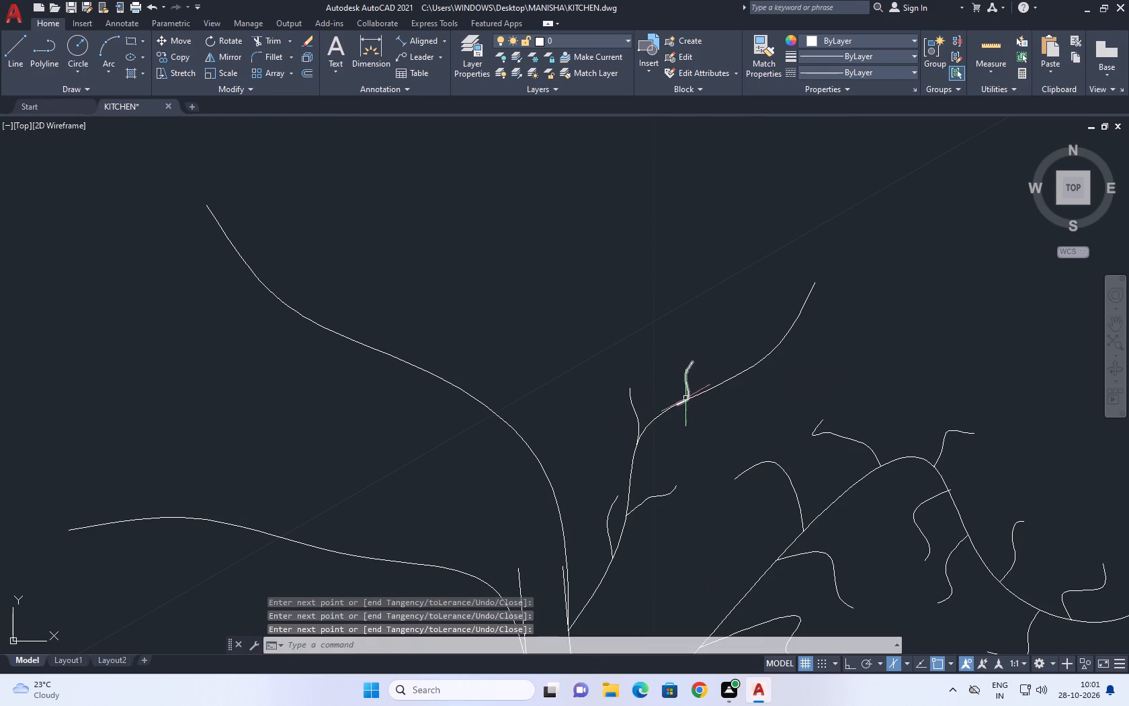
Draw a long, gently arched spline twig extending outward beneath the bend of the upper right branch.
{"action": "key", "text": "space"}
{"action": "left_click", "coordinate": [649, 447]}
{"action": "left_click_drag", "start_coordinate": [662, 439], "coordinate": [683, 439]}
{"action": "left_click", "coordinate": [736, 435]}
{"action": "key", "text": "space"}
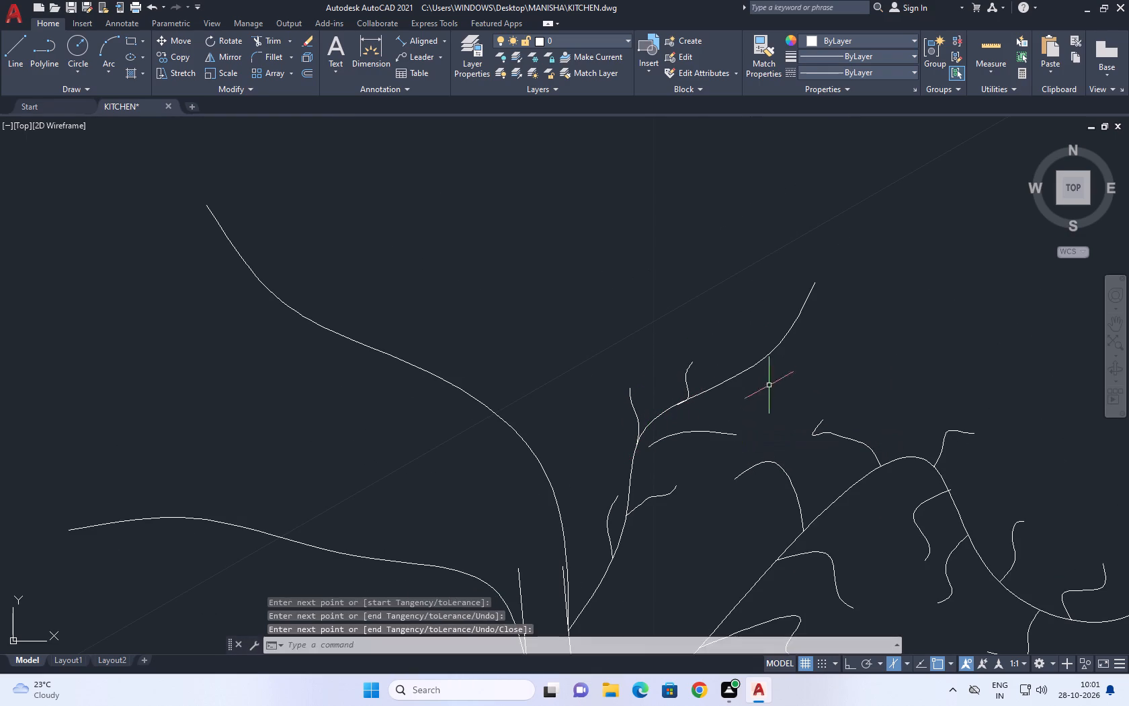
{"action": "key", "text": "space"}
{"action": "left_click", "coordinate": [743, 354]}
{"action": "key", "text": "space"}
Draw a spline twig rising straight up from the upper side of the upper right branch, about two-thirds along it.
{"action": "key", "text": "space"}
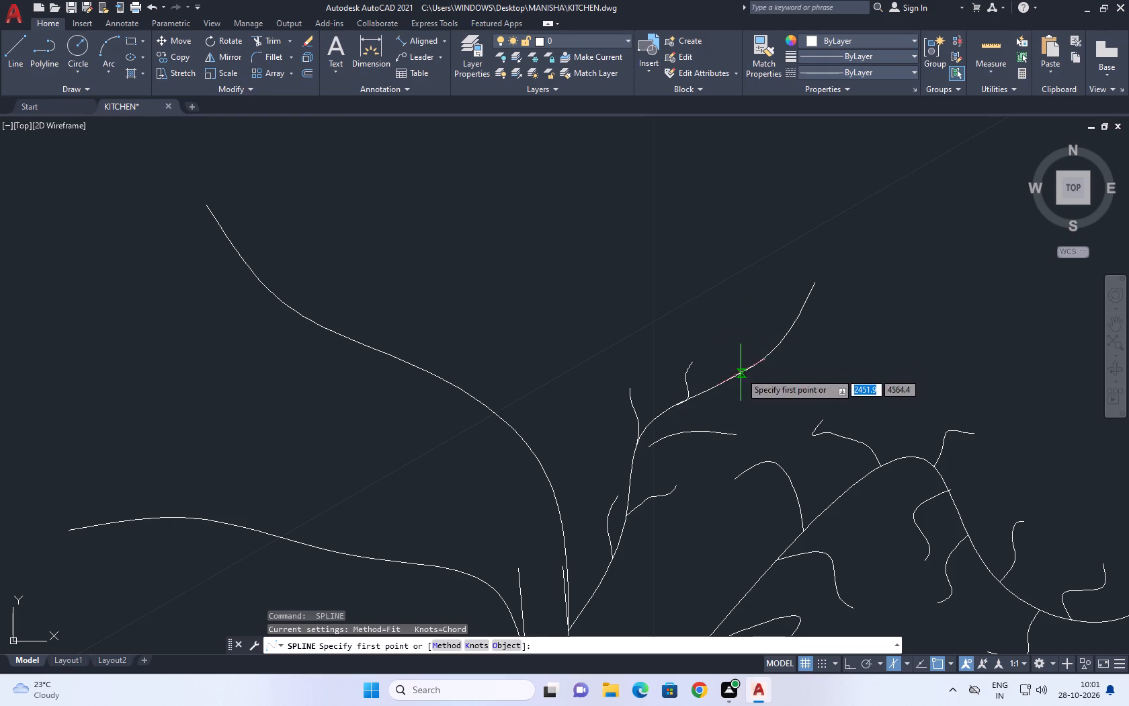
{"action": "left_click", "coordinate": [741, 372]}
{"action": "left_click", "coordinate": [751, 347]}
{"action": "left_click_drag", "start_coordinate": [750, 329], "coordinate": [750, 323]}
{"action": "left_click", "coordinate": [750, 322]}
{"action": "key", "text": "space"}
Draw a wavy spline twig rising from the upper right branch nearer its tip.
{"action": "key", "text": "space"}
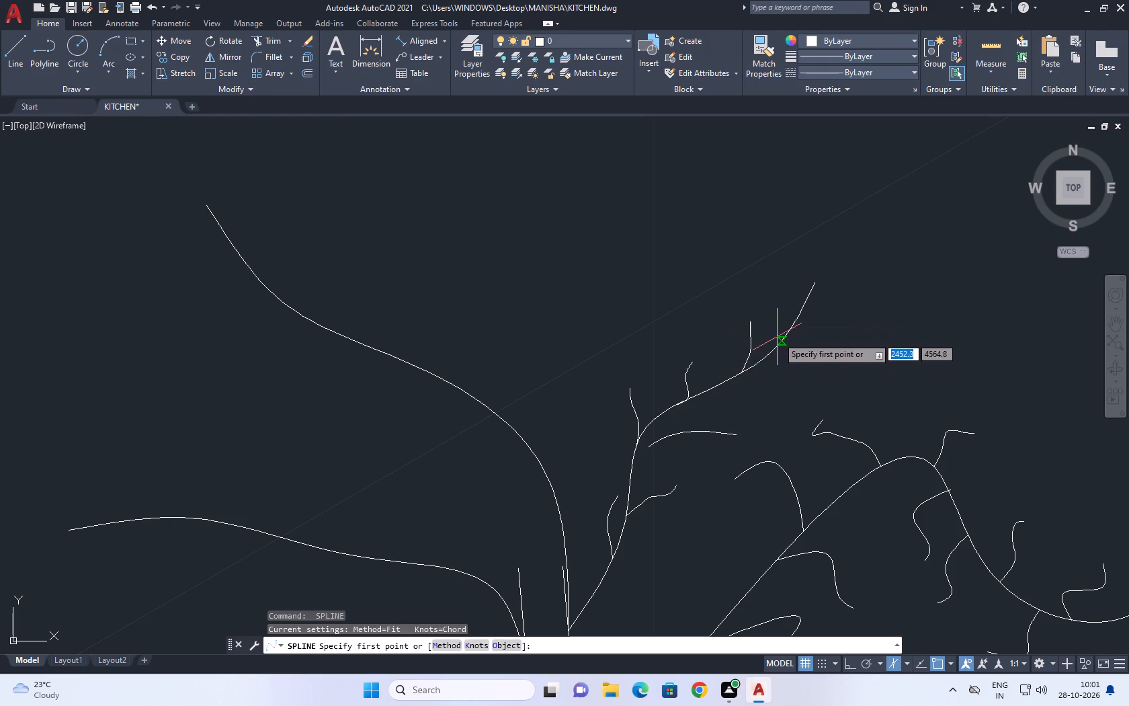
{"action": "left_click", "coordinate": [783, 339]}
{"action": "left_click_drag", "start_coordinate": [784, 318], "coordinate": [782, 312]}
{"action": "left_click", "coordinate": [782, 292]}
{"action": "left_click", "coordinate": [789, 284]}
{"action": "key", "text": "space"}
Draw a small spline twig at the tip of the upper right branch, continuing upward and outward.
{"action": "left_click", "coordinate": [806, 299]}
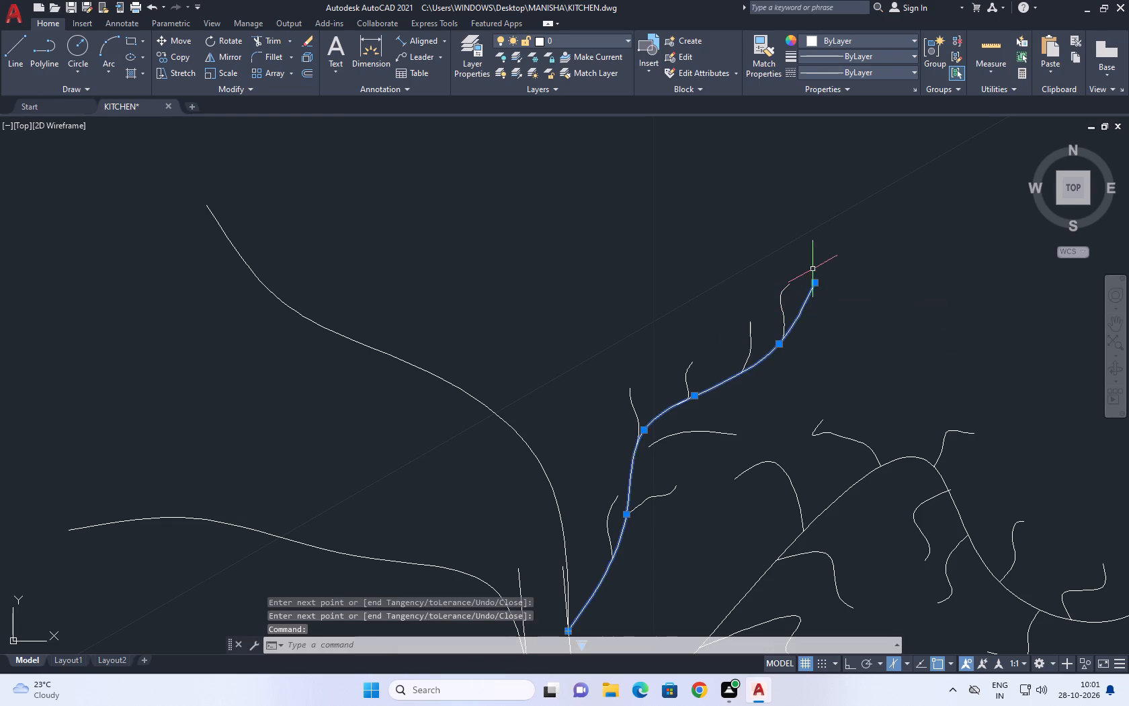
{"action": "key", "text": "space"}
{"action": "left_click", "coordinate": [807, 299]}
{"action": "left_click", "coordinate": [816, 278]}
{"action": "left_click", "coordinate": [841, 262]}
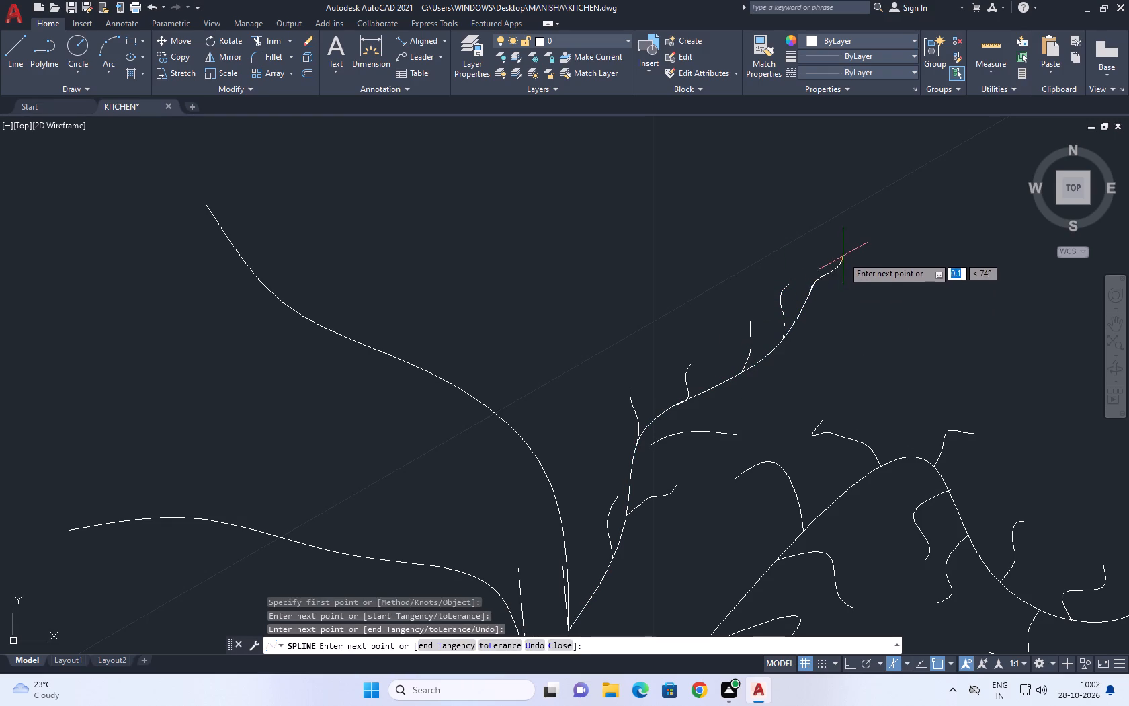
{"action": "left_click", "coordinate": [843, 256]}
{"action": "key", "text": "space"}
Draw a spline twig on the outer side of the upper right branch near its tip, extending outward and curling up.
{"action": "key", "text": "space"}
{"action": "left_click", "coordinate": [776, 356]}
{"action": "left_click_drag", "start_coordinate": [792, 340], "coordinate": [814, 340]}
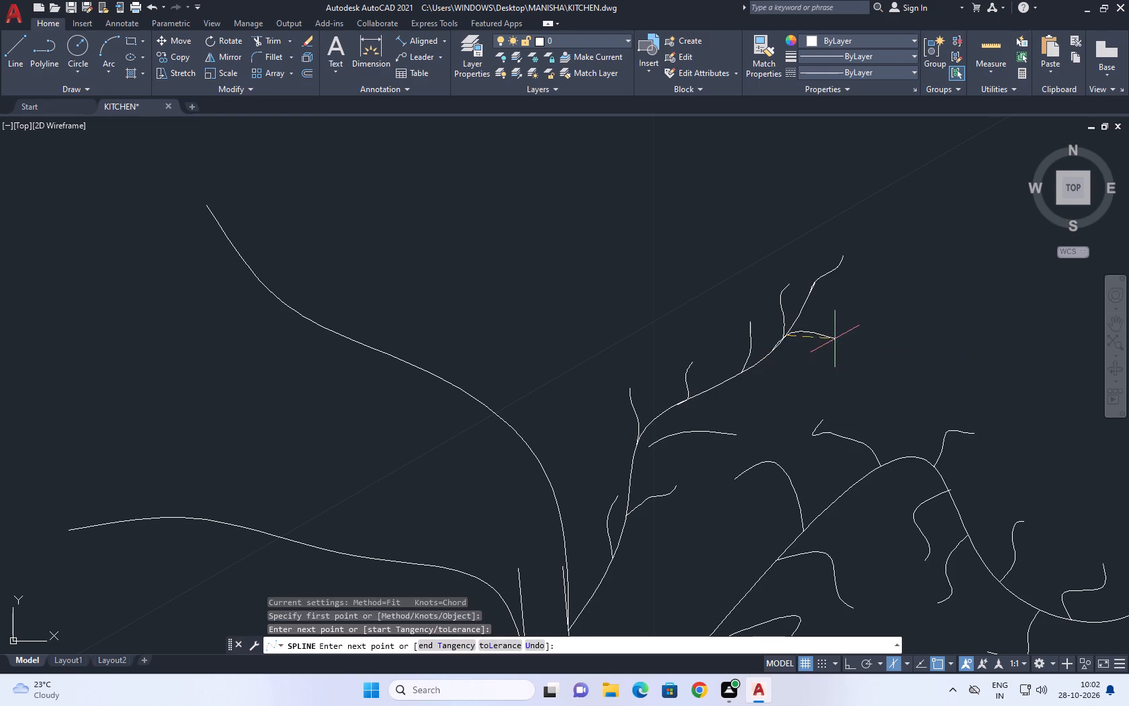
{"action": "left_click", "coordinate": [835, 339]}
{"action": "left_click", "coordinate": [843, 321]}
{"action": "left_click", "coordinate": [843, 309]}
{"action": "key", "text": "space"}
Draw a nearly flat spline twig extending outward from the middle of the upper right branch.
{"action": "key", "text": "space"}
{"action": "left_click", "coordinate": [720, 385]}
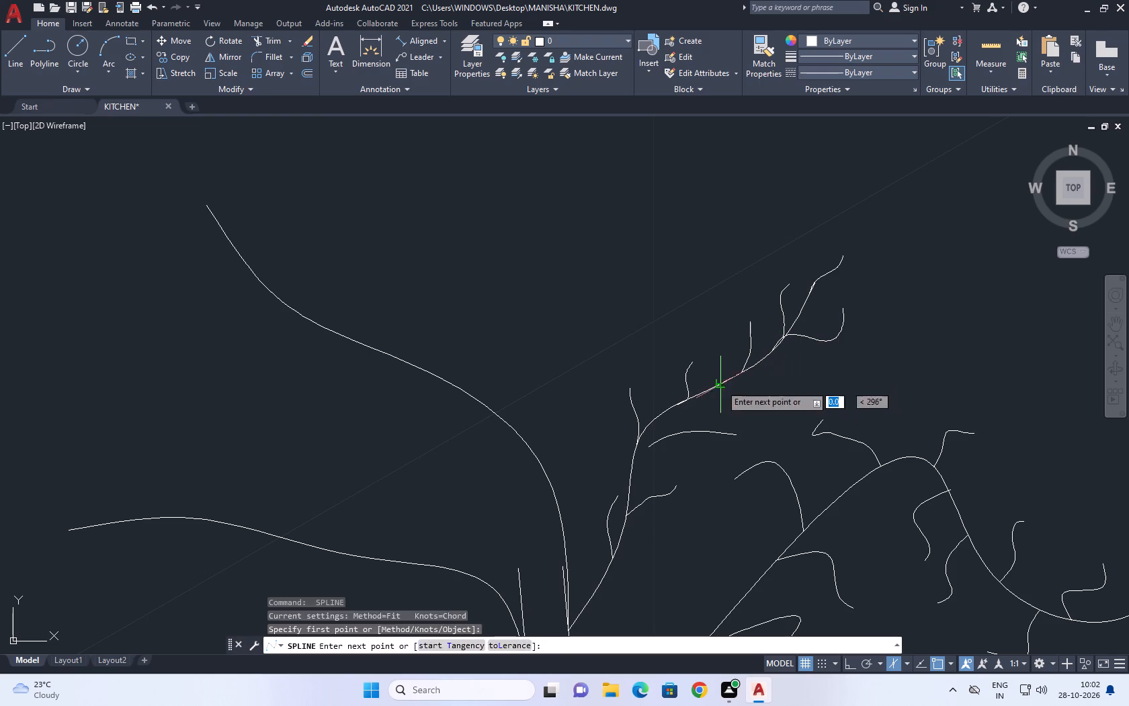
{"action": "left_click_drag", "start_coordinate": [753, 382], "coordinate": [767, 385]}
{"action": "left_click", "coordinate": [796, 386]}
{"action": "key", "text": "space"}
Draw a small spline twig on the middle left branch close to the trunk, curving outward and hooking down.
{"action": "scroll", "coordinate": [802, 378], "scroll_direction": "down", "scroll_amount": 4}
{"action": "scroll", "coordinate": [765, 413], "scroll_direction": "up", "scroll_amount": 1}
{"action": "key", "text": "space"}
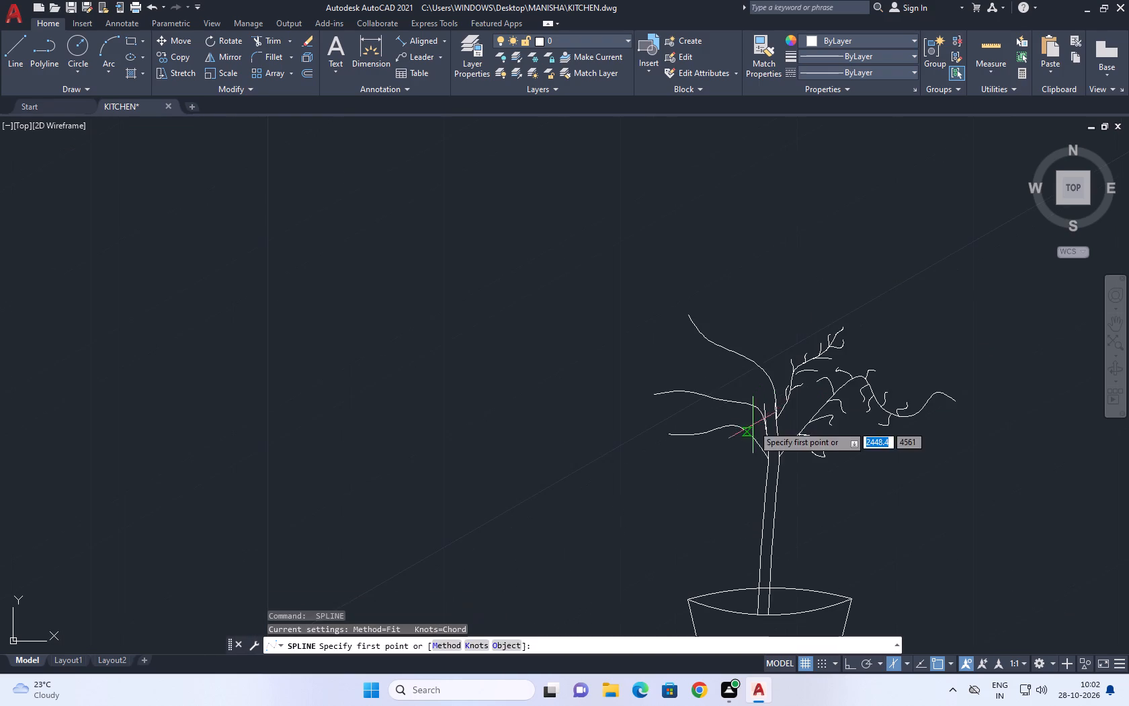
{"action": "scroll", "coordinate": [757, 420], "scroll_direction": "up", "scroll_amount": 2}
{"action": "left_click", "coordinate": [773, 423]}
{"action": "left_click", "coordinate": [750, 411]}
{"action": "double_click", "coordinate": [746, 426]}
{"action": "key", "text": "space"}
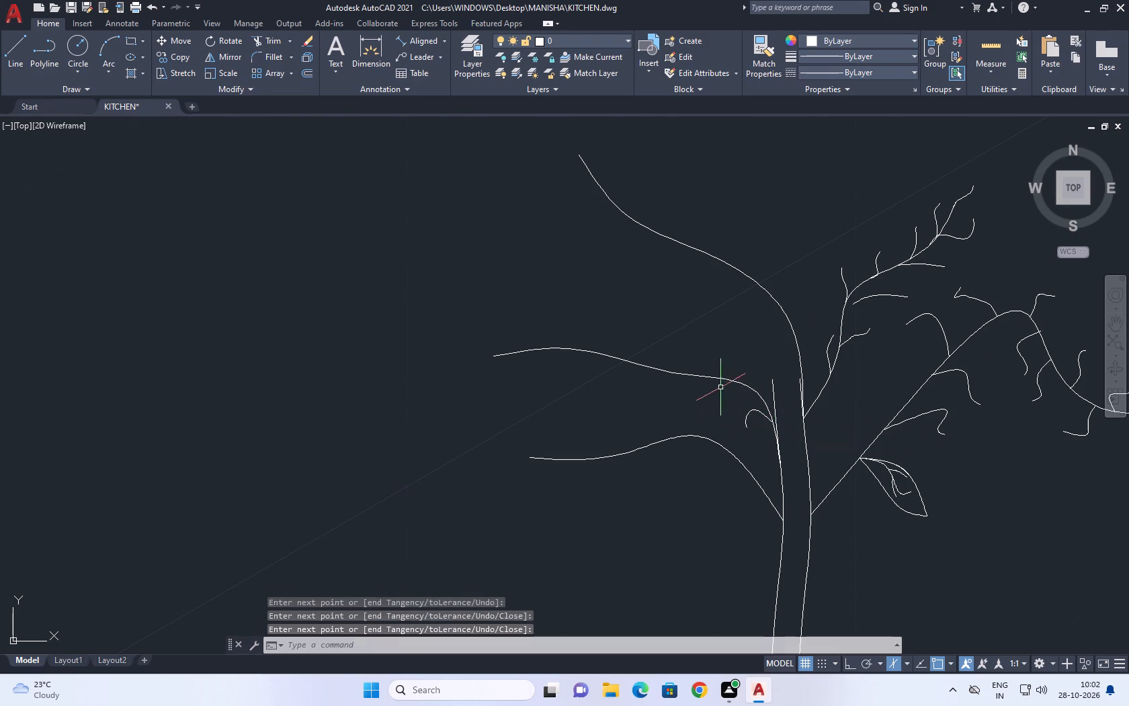
Draw a wavy spline twig beneath the middle left branch farther out, running outward with its end turned down.
{"action": "key", "text": "space"}
{"action": "left_click", "coordinate": [724, 377]}
{"action": "left_click", "coordinate": [695, 393]}
{"action": "left_click_drag", "start_coordinate": [667, 386], "coordinate": [665, 395]}
{"action": "left_click", "coordinate": [661, 405]}
{"action": "key", "text": "space"}
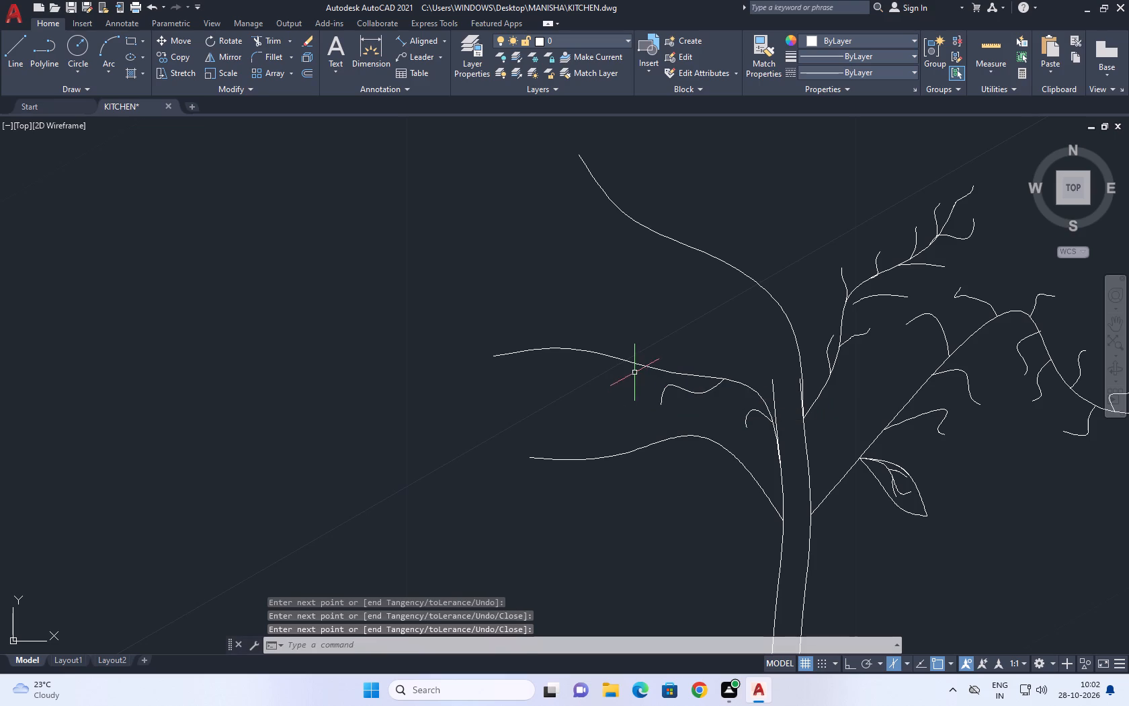
Draw a short spline twig curving down from the underside of the middle left branch, about halfway along it.
{"action": "left_click", "coordinate": [635, 367]}
{"action": "left_click", "coordinate": [616, 387]}
{"action": "key", "text": "space"}
{"action": "left_click", "coordinate": [633, 363]}
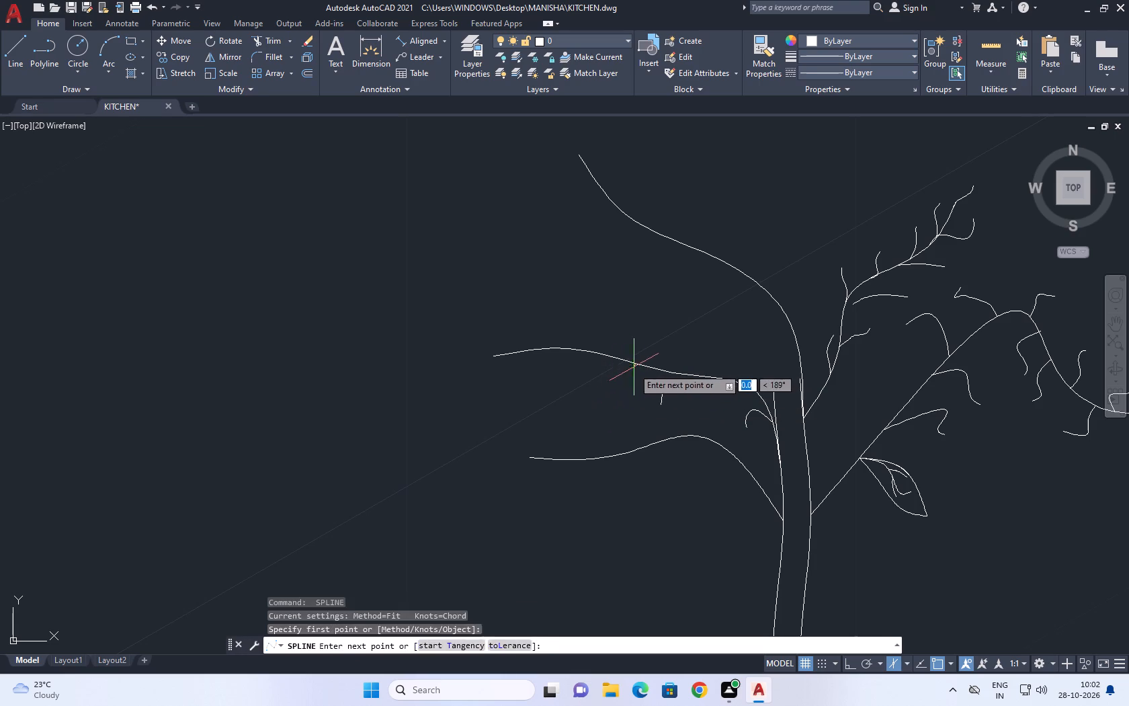
{"action": "left_click", "coordinate": [616, 379]}
{"action": "left_click", "coordinate": [611, 393]}
{"action": "left_click", "coordinate": [611, 399]}
{"action": "key", "text": "space"}
Draw a short spline twig slanting down and outward from the middle left branch's outer part.
{"action": "key", "text": "space"}
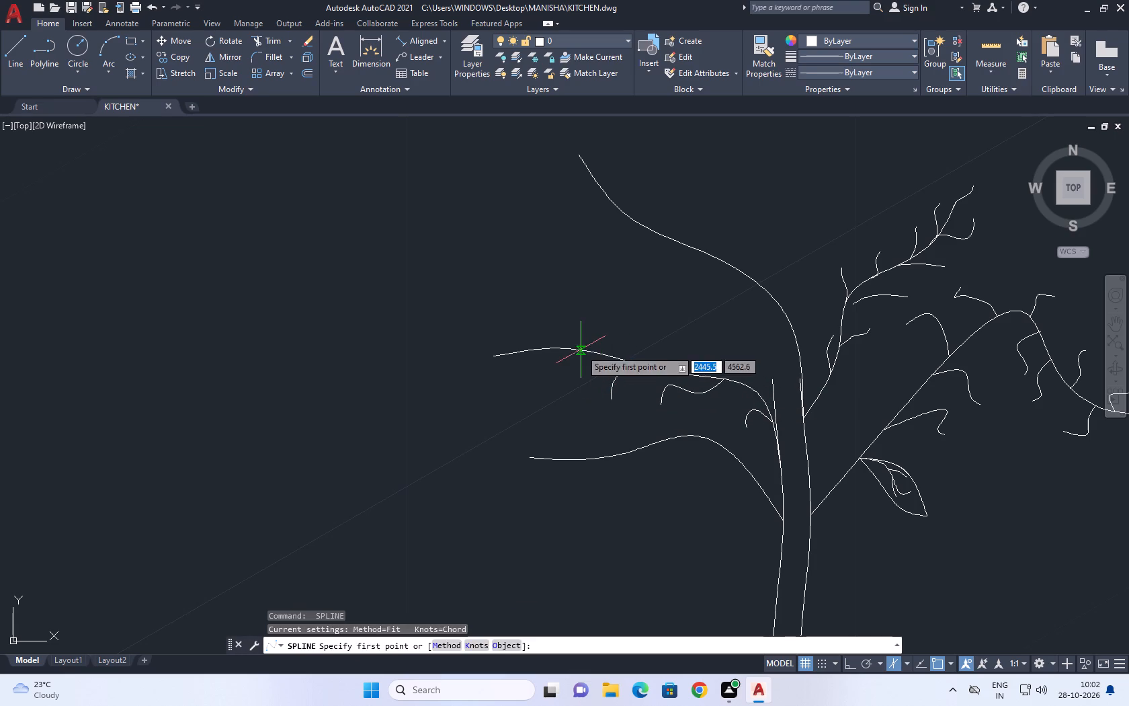
{"action": "left_click", "coordinate": [581, 347]}
{"action": "left_click", "coordinate": [572, 366]}
{"action": "left_click", "coordinate": [567, 375]}
{"action": "double_click", "coordinate": [557, 388]}
{"action": "key", "text": "space"}
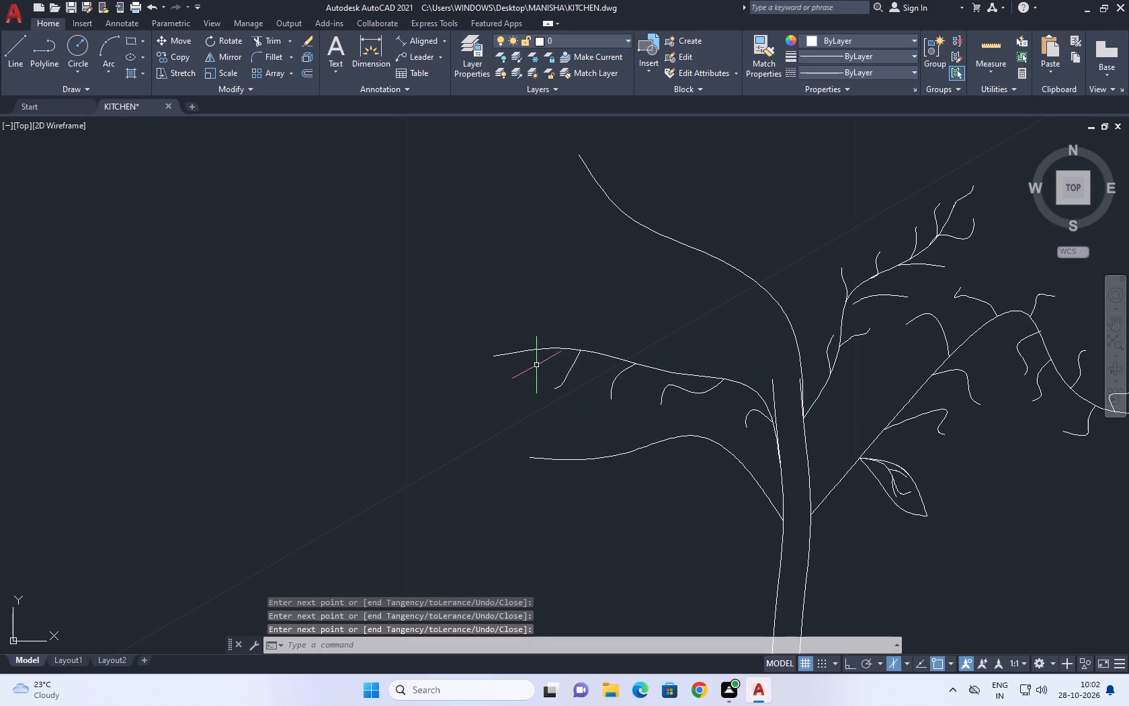
Draw a spline twig curving outward and down from the middle left branch, near its tip.
{"action": "left_click", "coordinate": [533, 350]}
{"action": "key", "text": "space"}
{"action": "left_click", "coordinate": [544, 348]}
{"action": "left_click_drag", "start_coordinate": [506, 373], "coordinate": [507, 385]}
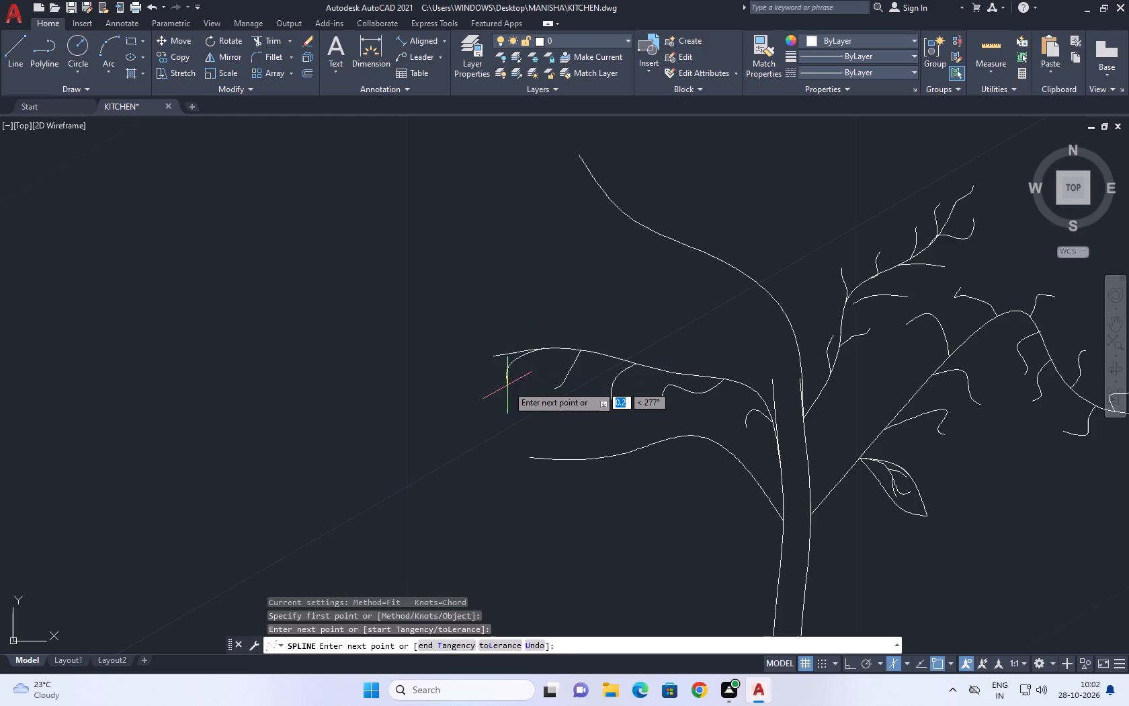
{"action": "left_click", "coordinate": [506, 388]}
{"action": "key", "text": "space"}
Draw a spline twig above the outer part of the middle left branch, arching up and outward.
{"action": "left_click", "coordinate": [521, 334]}
{"action": "left_click", "coordinate": [583, 344]}
{"action": "key", "text": "space"}
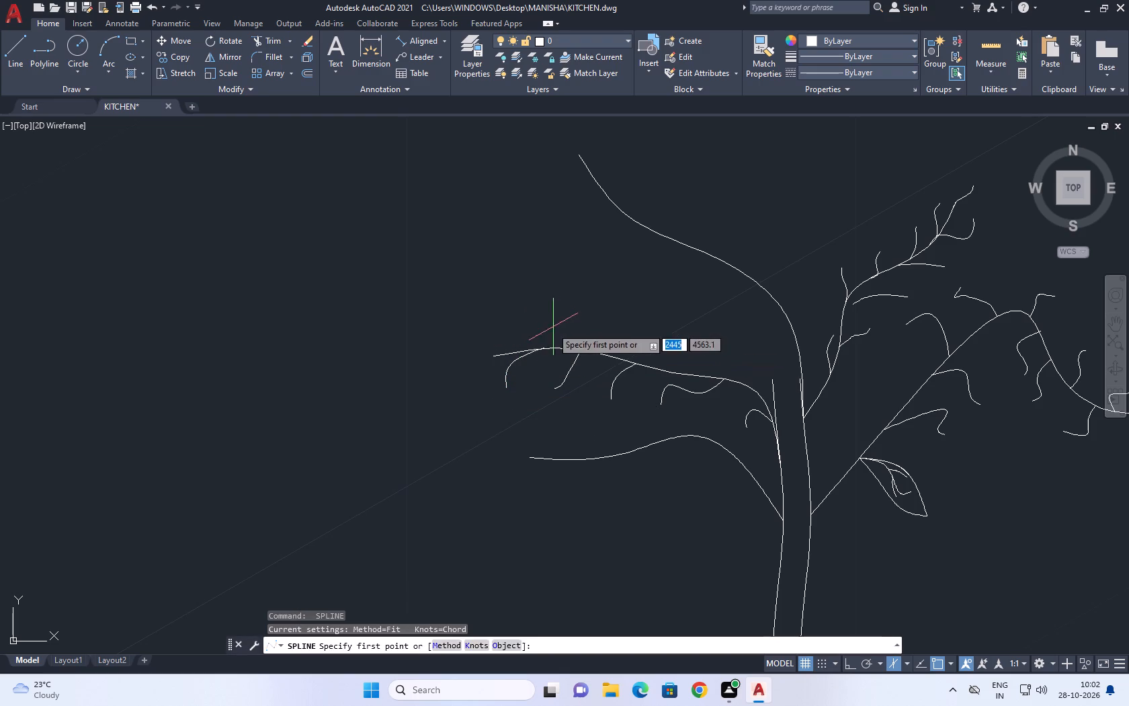
{"action": "left_click", "coordinate": [528, 321]}
{"action": "left_click", "coordinate": [565, 340]}
{"action": "left_click", "coordinate": [573, 346]}
{"action": "left_click", "coordinate": [581, 348]}
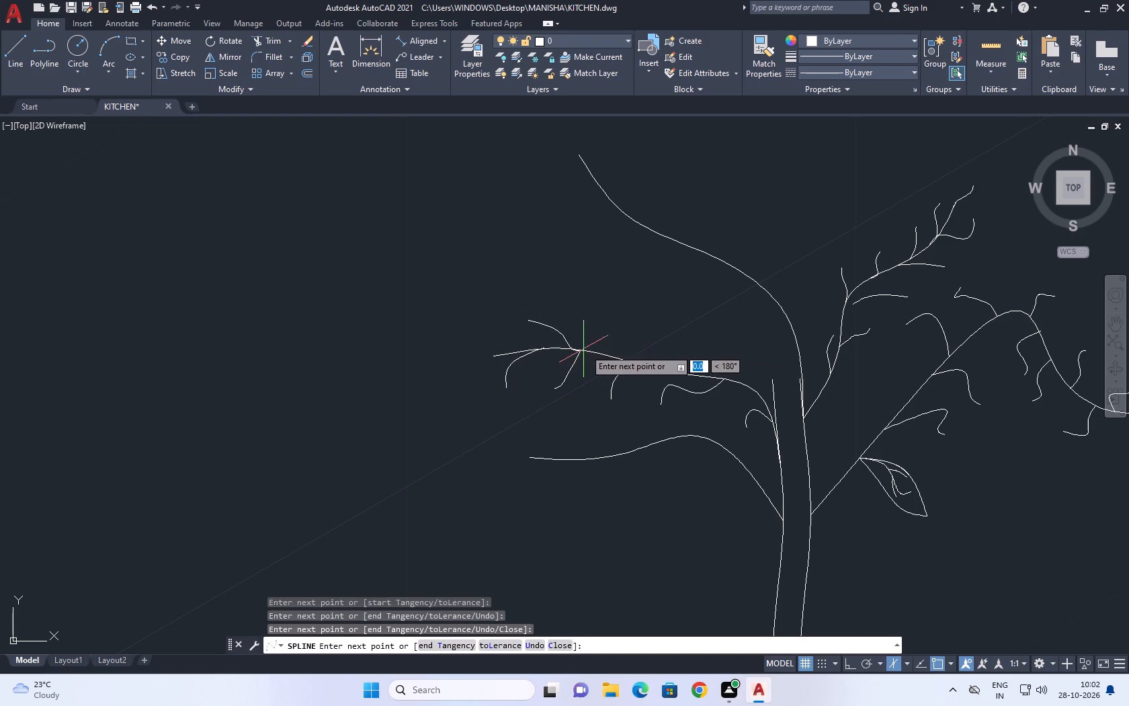
{"action": "key", "text": "space"}
Draw a spline twig rising steeply from the top of the middle left branch, about halfway along, with a kinked base.
{"action": "left_click", "coordinate": [614, 317]}
{"action": "left_click_drag", "start_coordinate": [611, 333], "coordinate": [614, 339]}
{"action": "key", "text": "space"}
{"action": "left_click", "coordinate": [610, 310]}
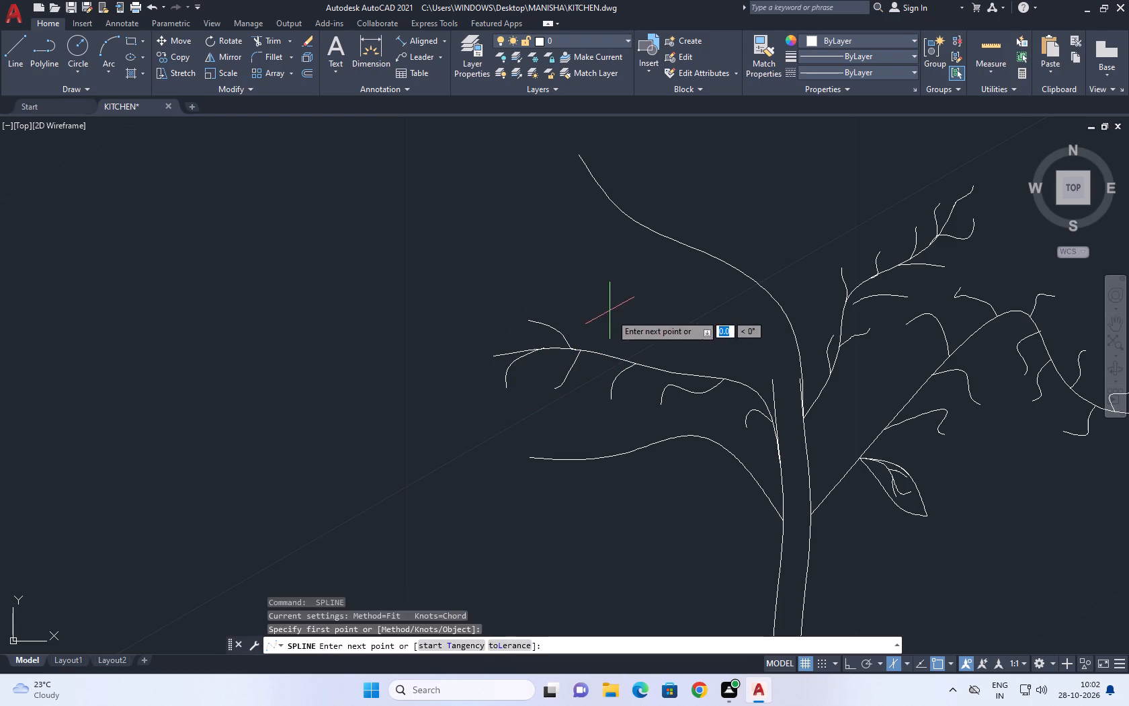
{"action": "double_click", "coordinate": [639, 350]}
{"action": "left_click", "coordinate": [641, 355]}
{"action": "left_click", "coordinate": [642, 363]}
{"action": "key", "text": "space"}
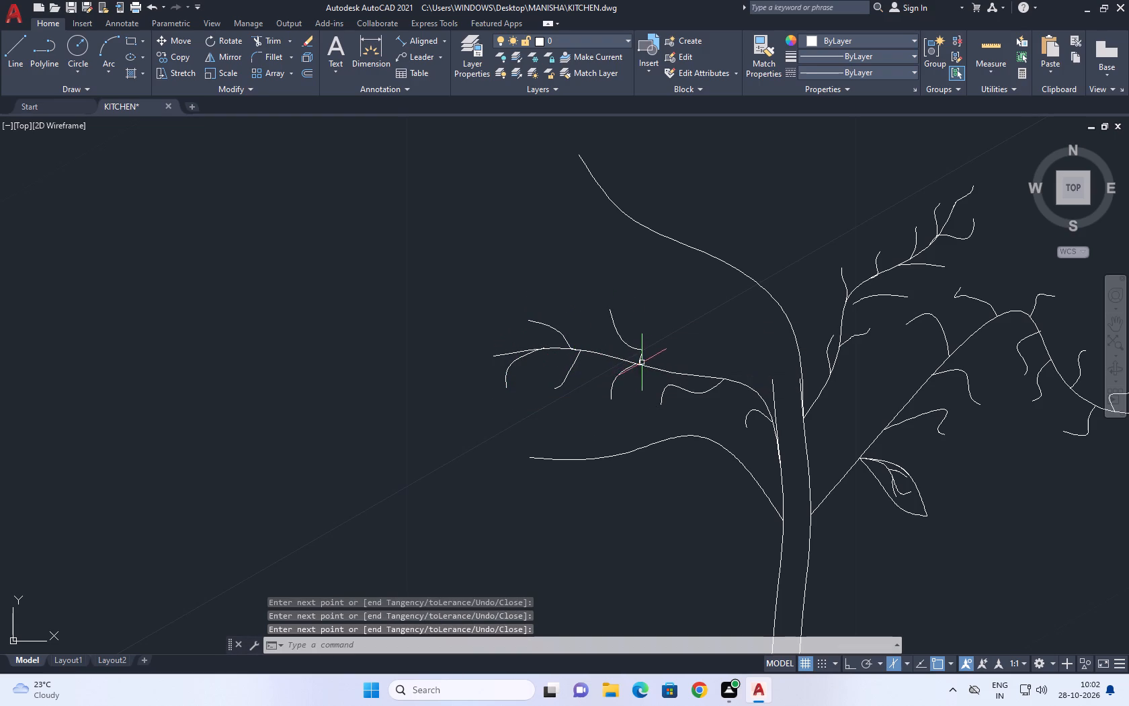
Draw a wavy S-shaped spline twig rising from the top of the middle left branch's inner part.
{"action": "left_click", "coordinate": [695, 320]}
{"action": "key", "text": "space"}
{"action": "key", "text": "space"}
{"action": "left_click", "coordinate": [675, 312]}
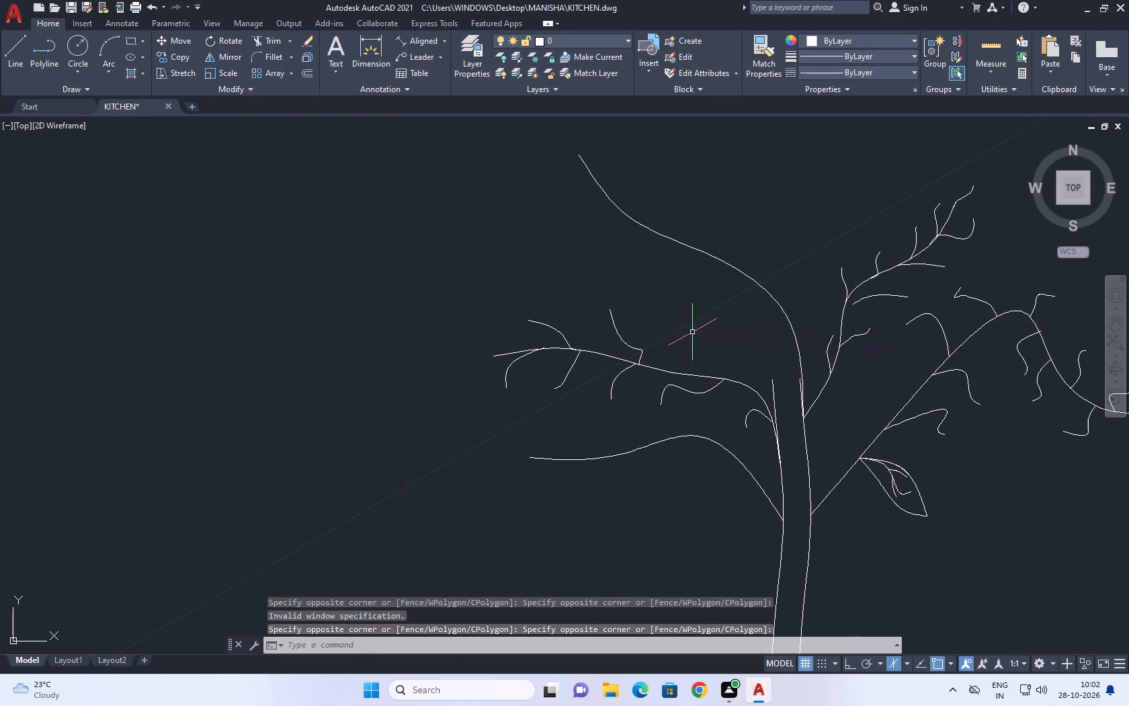
{"action": "key", "text": "space"}
{"action": "left_click", "coordinate": [673, 309]}
{"action": "left_click", "coordinate": [702, 328]}
{"action": "left_click", "coordinate": [699, 342]}
{"action": "left_click_drag", "start_coordinate": [694, 347], "coordinate": [699, 354]}
{"action": "left_click", "coordinate": [709, 360]}
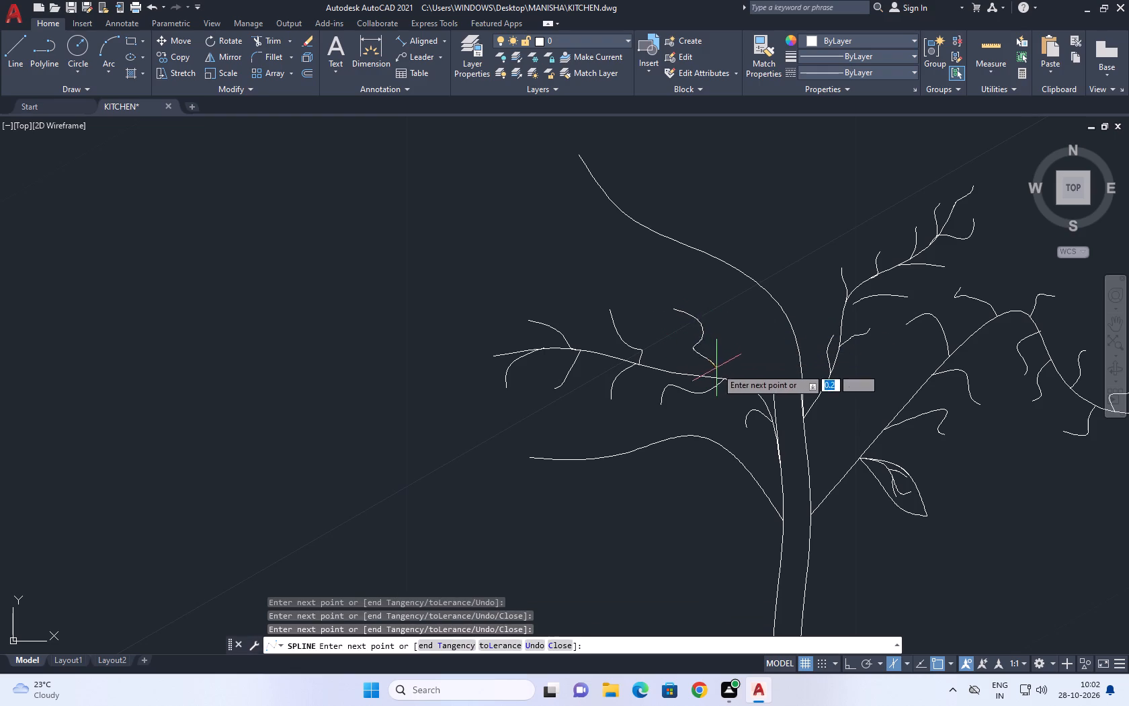
{"action": "left_click", "coordinate": [717, 370]}
{"action": "left_click", "coordinate": [722, 379]}
{"action": "key", "text": "space"}
Draw a short spline twig rising from the upper left branch at the bend nearest the trunk.
{"action": "middle_click_drag", "start_coordinate": [735, 315], "coordinate": [739, 416]}
{"action": "key", "text": "space"}
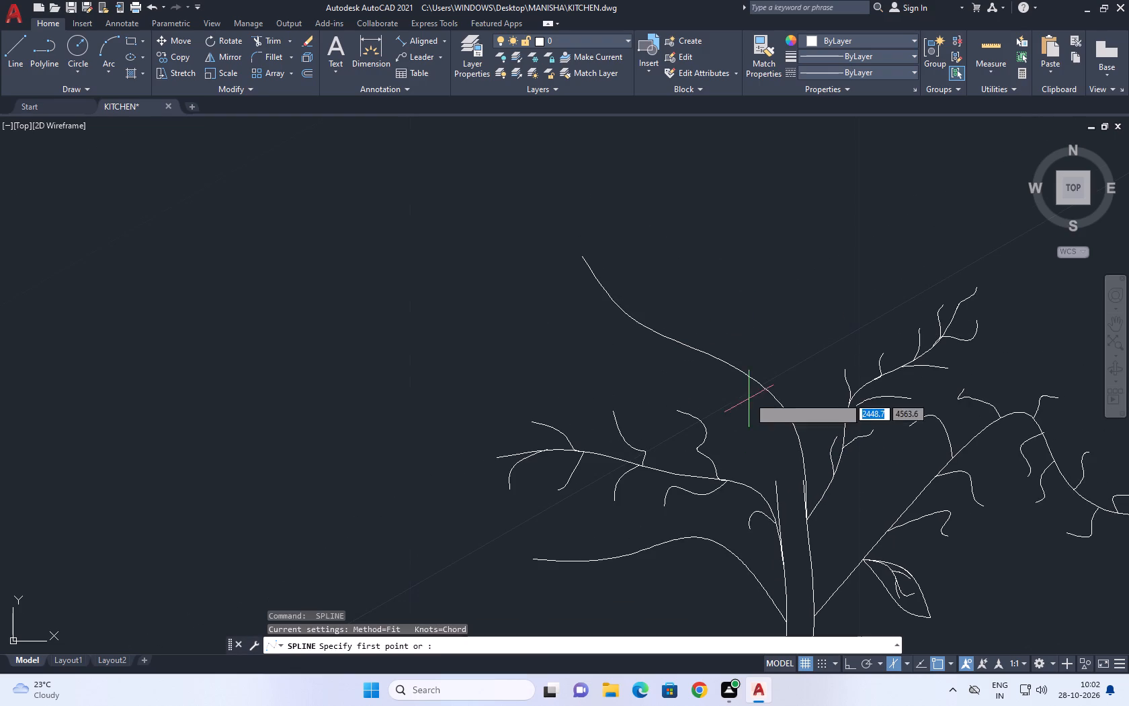
{"action": "left_click", "coordinate": [778, 399]}
{"action": "left_click", "coordinate": [776, 367]}
{"action": "left_click", "coordinate": [783, 354]}
{"action": "left_click", "coordinate": [780, 348]}
{"action": "key", "text": "space"}
Draw a wavy spline twig beneath the upper left branch's outer part, merging inward along the branch.
{"action": "key", "text": "space"}
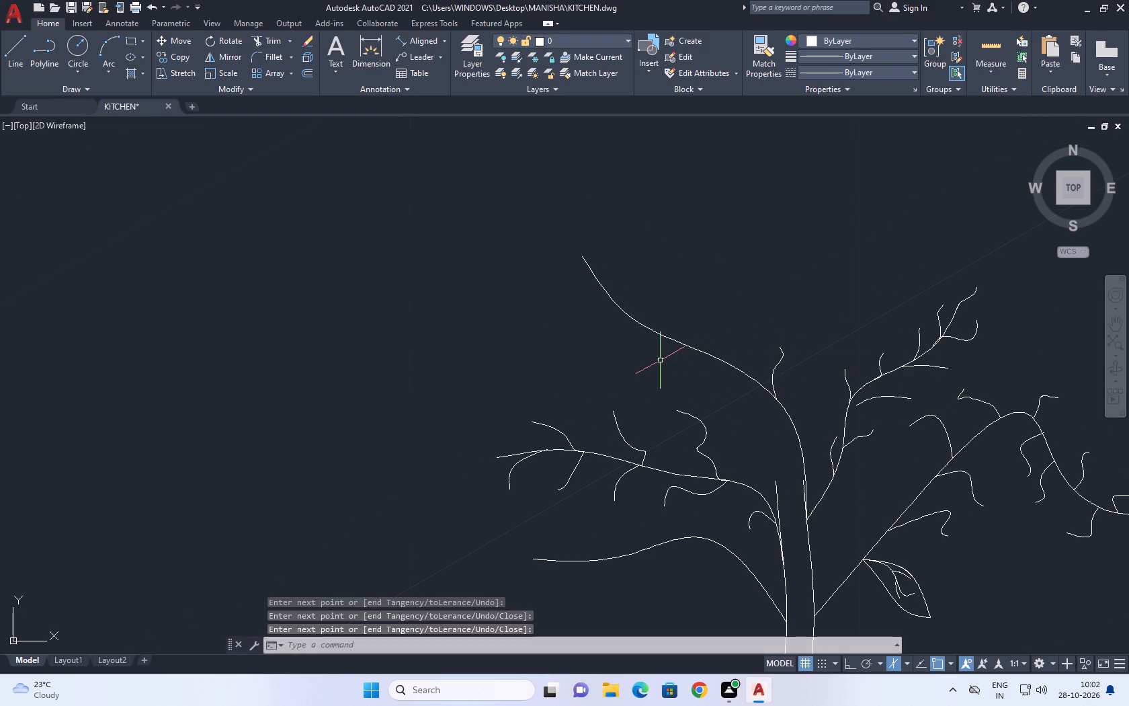
{"action": "left_click_drag", "start_coordinate": [587, 315], "coordinate": [595, 325]}
{"action": "left_click", "coordinate": [605, 318]}
{"action": "left_click", "coordinate": [615, 332]}
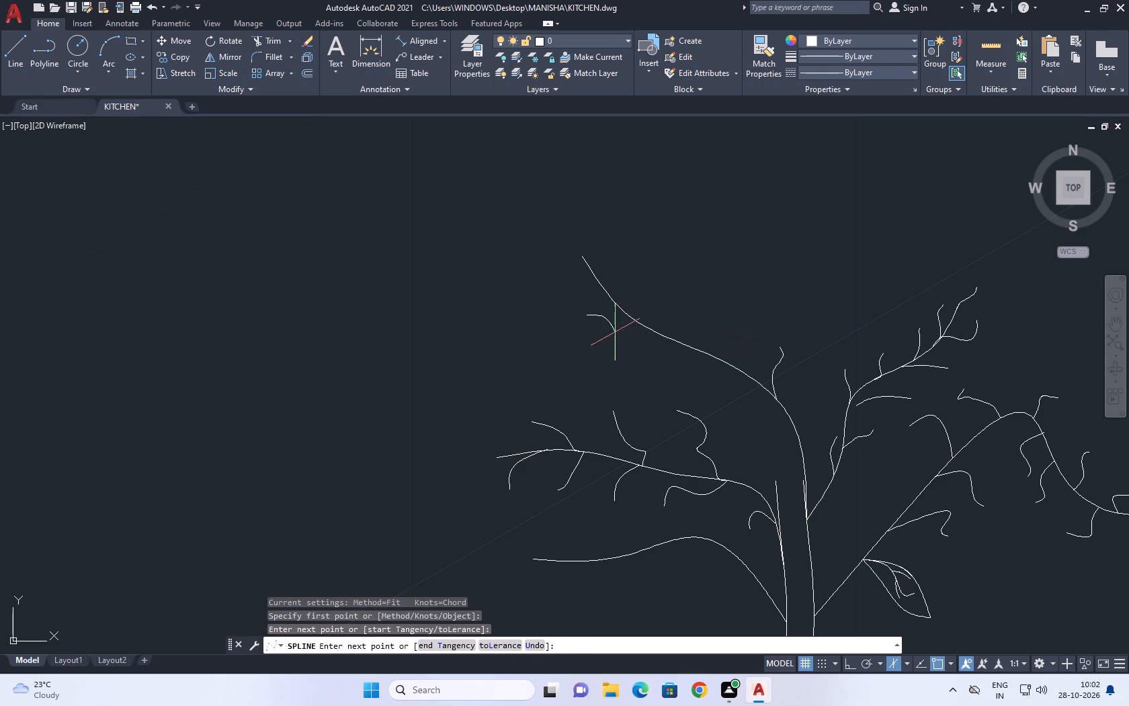
{"action": "left_click_drag", "start_coordinate": [634, 331], "coordinate": [649, 330]}
{"action": "left_click", "coordinate": [656, 327]}
{"action": "left_click", "coordinate": [674, 335]}
{"action": "key", "text": "space"}
Draw a curved spline twig rising from the top of the upper left branch, around its middle.
{"action": "left_click", "coordinate": [716, 308]}
{"action": "left_click_drag", "start_coordinate": [710, 321], "coordinate": [710, 322]}
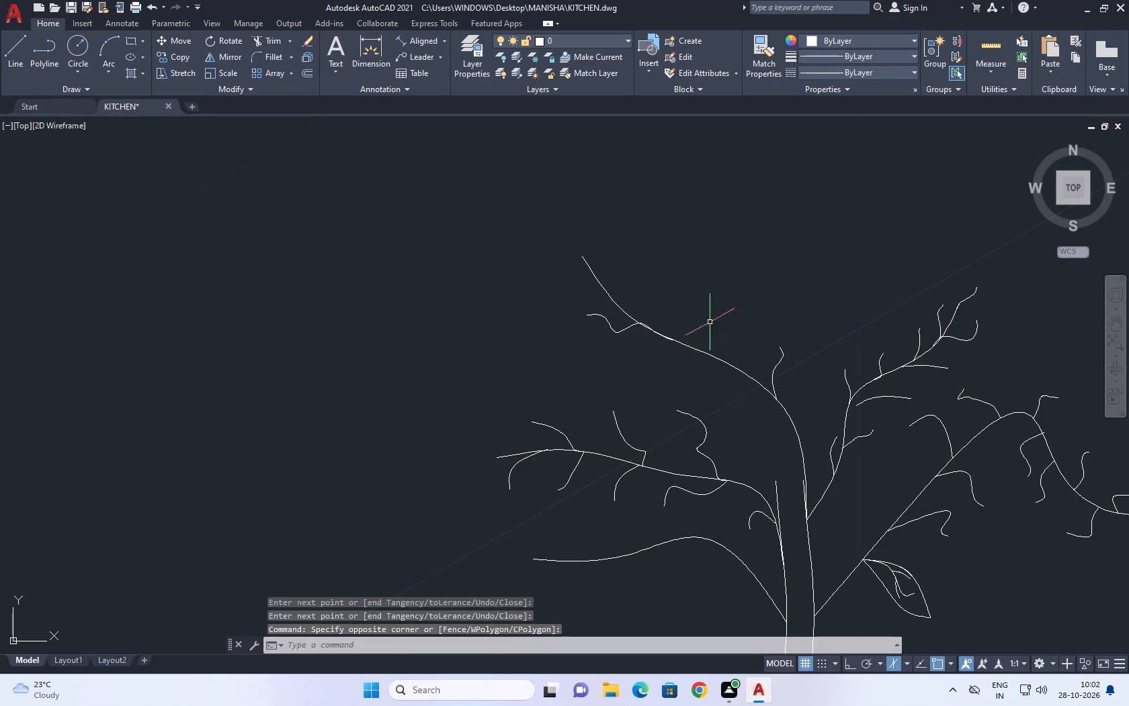
{"action": "left_click_drag", "start_coordinate": [710, 322], "coordinate": [716, 331]}
{"action": "key", "text": "space"}
{"action": "left_click", "coordinate": [706, 297]}
{"action": "left_click_drag", "start_coordinate": [711, 323], "coordinate": [716, 330]}
{"action": "left_click", "coordinate": [724, 340]}
{"action": "left_click", "coordinate": [723, 357]}
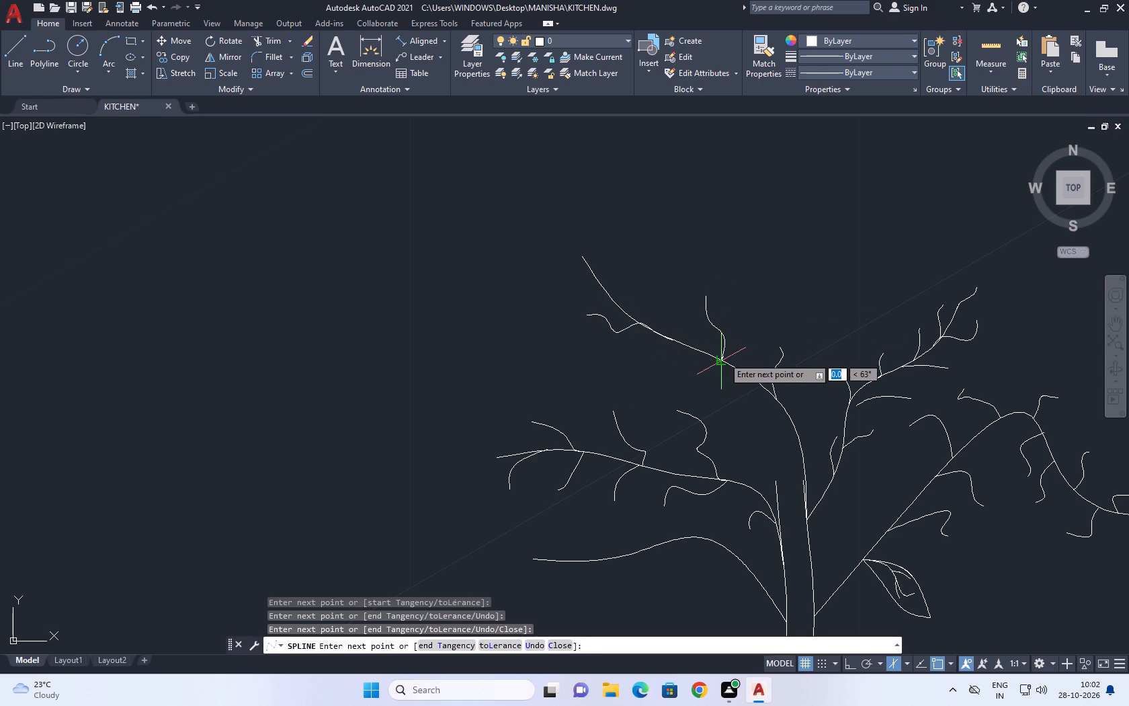
{"action": "left_click", "coordinate": [724, 360]}
{"action": "key", "text": "space"}
Draw a wavy spline twig beneath the upper left branch, running outward from the base of its middle upward twig.
{"action": "key", "text": "space"}
{"action": "left_click", "coordinate": [642, 360]}
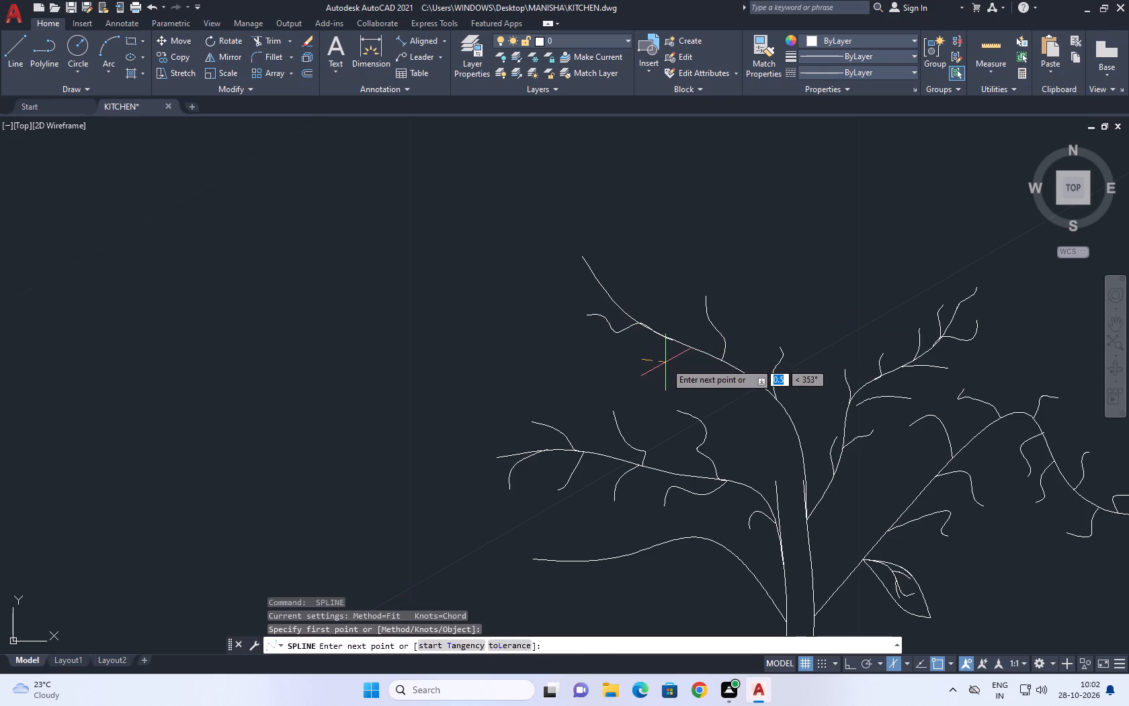
{"action": "left_click", "coordinate": [667, 364]}
{"action": "left_click", "coordinate": [679, 358]}
{"action": "left_click", "coordinate": [712, 359]}
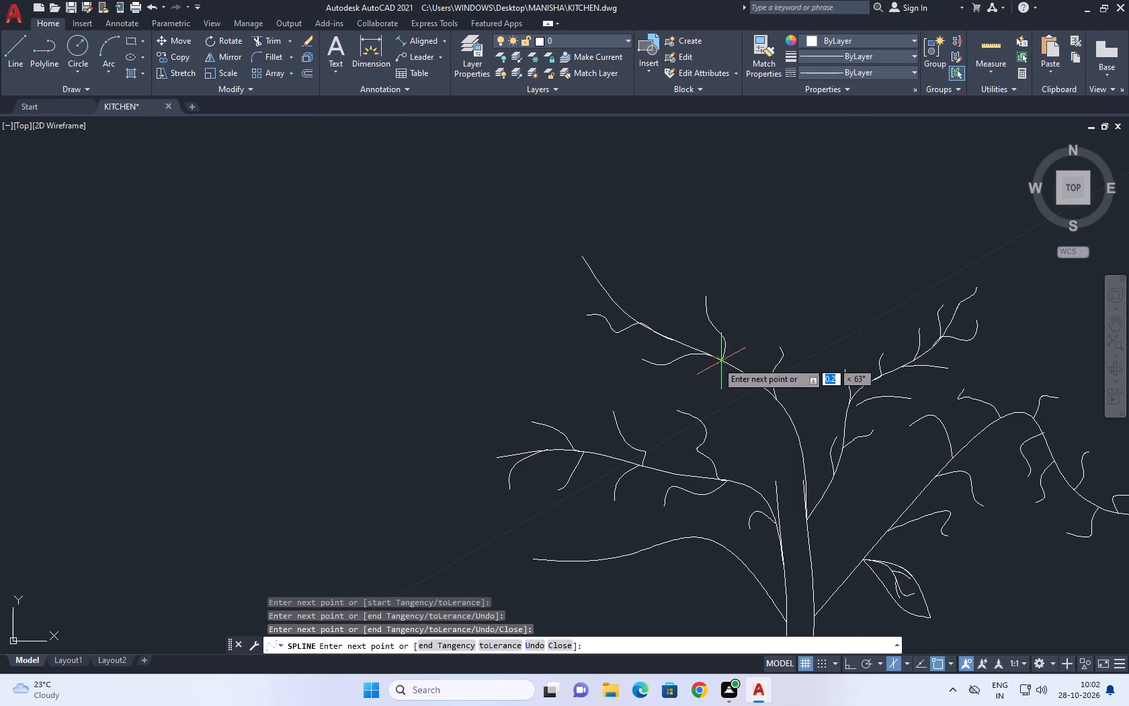
{"action": "left_click", "coordinate": [722, 360]}
{"action": "key", "text": "space"}
Draw a spline twig beneath the upper left branch, running outward from the base of its innermost upward twig.
{"action": "left_click", "coordinate": [720, 388]}
{"action": "key", "text": "space"}
{"action": "left_click", "coordinate": [733, 399]}
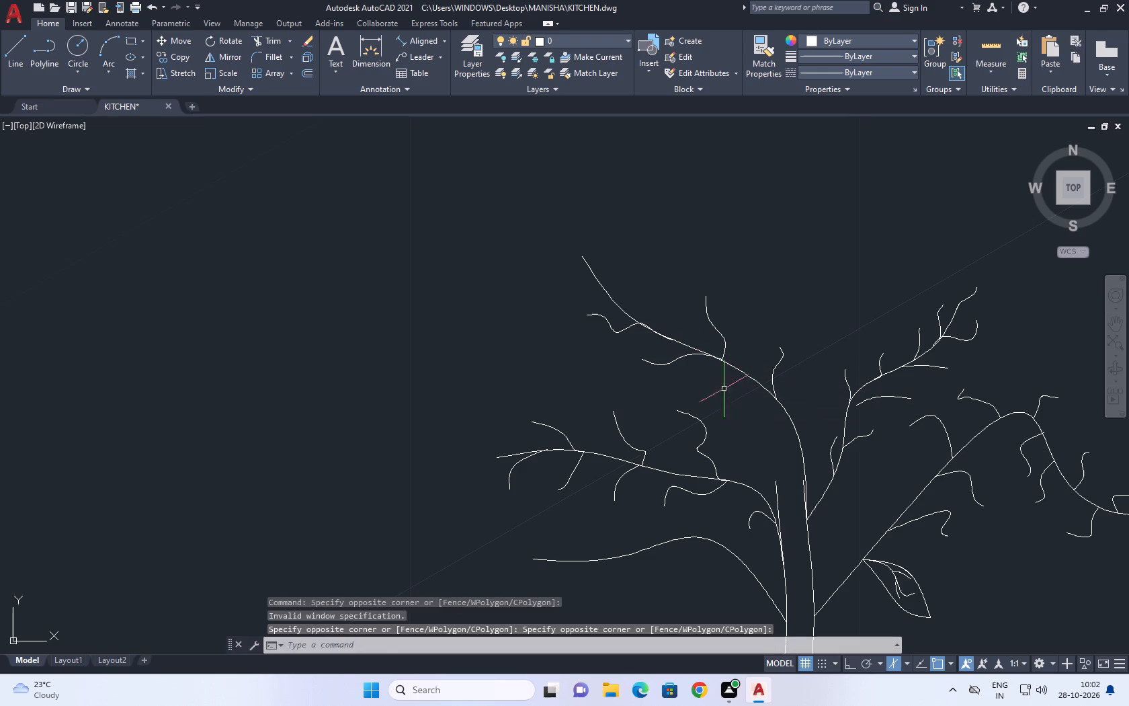
{"action": "key", "text": "space"}
{"action": "left_click", "coordinate": [699, 382]}
{"action": "double_click", "coordinate": [732, 385]}
{"action": "left_click", "coordinate": [747, 392]}
{"action": "left_click_drag", "start_coordinate": [753, 393], "coordinate": [759, 394]}
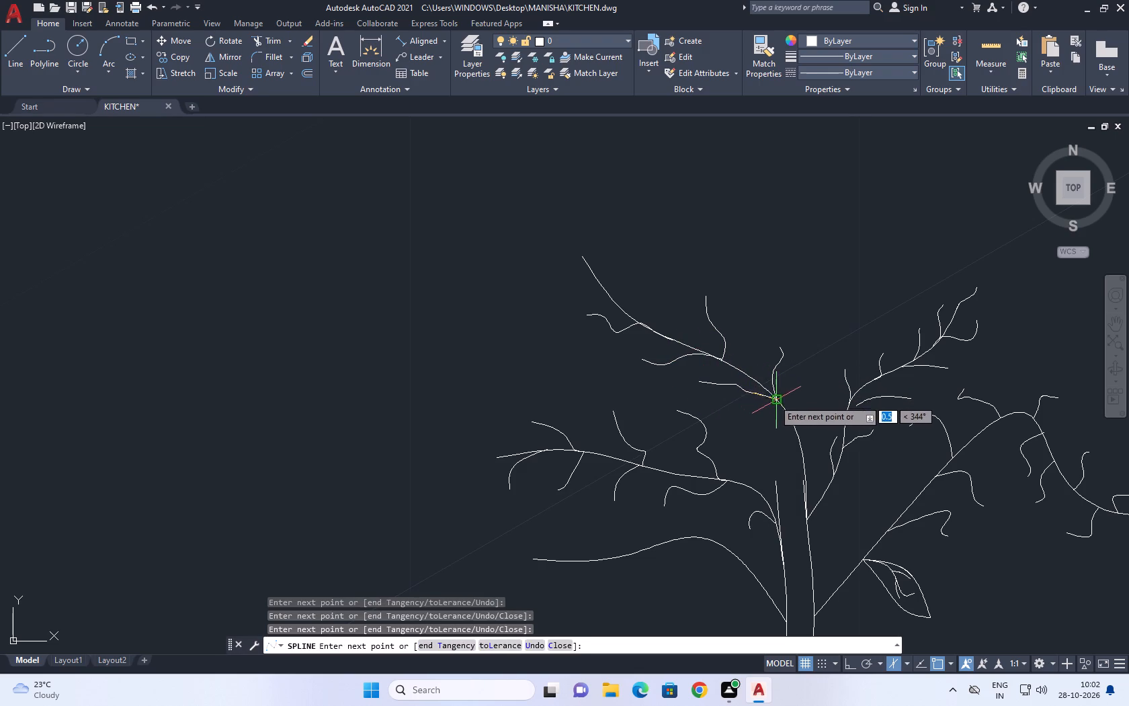
{"action": "left_click", "coordinate": [776, 401]}
{"action": "key", "text": "space"}
Draw a long spline twig rising on the inner side of the upper left branch's steep part, its base curving across the branch.
{"action": "left_click", "coordinate": [792, 383]}
{"action": "left_click", "coordinate": [795, 398]}
{"action": "key", "text": "space"}
{"action": "left_click", "coordinate": [823, 375]}
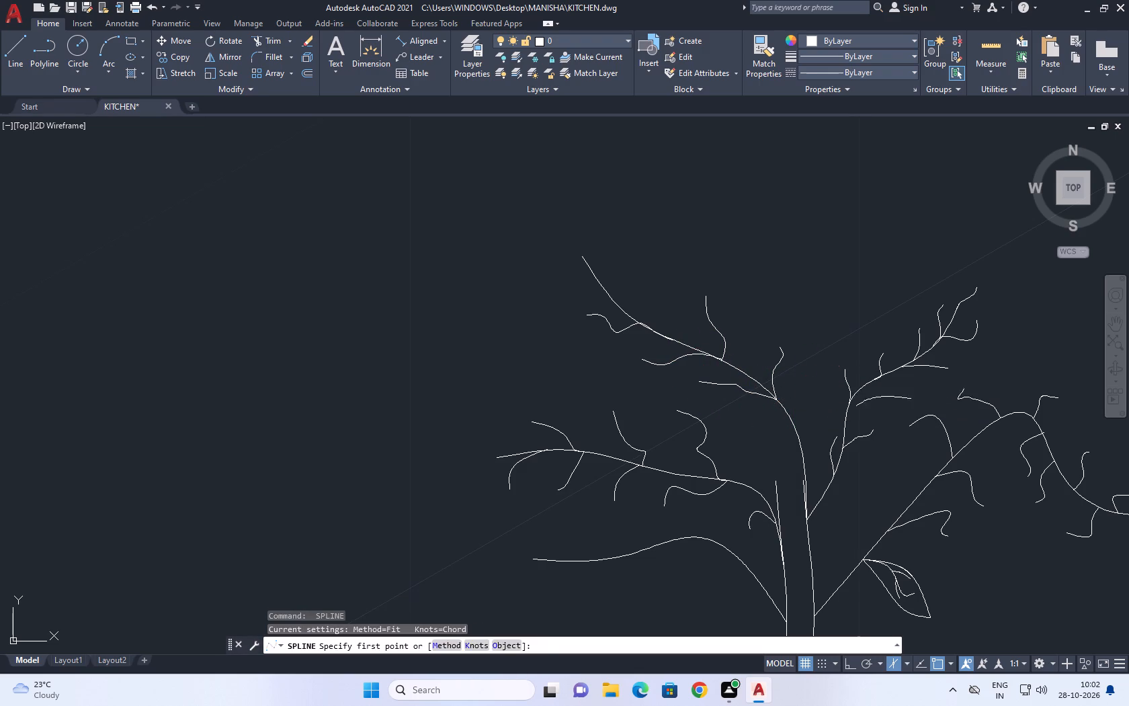
{"action": "left_click", "coordinate": [817, 397]}
{"action": "left_click", "coordinate": [817, 420]}
{"action": "left_click", "coordinate": [814, 431]}
{"action": "left_click", "coordinate": [787, 444]}
{"action": "key", "text": "space"}
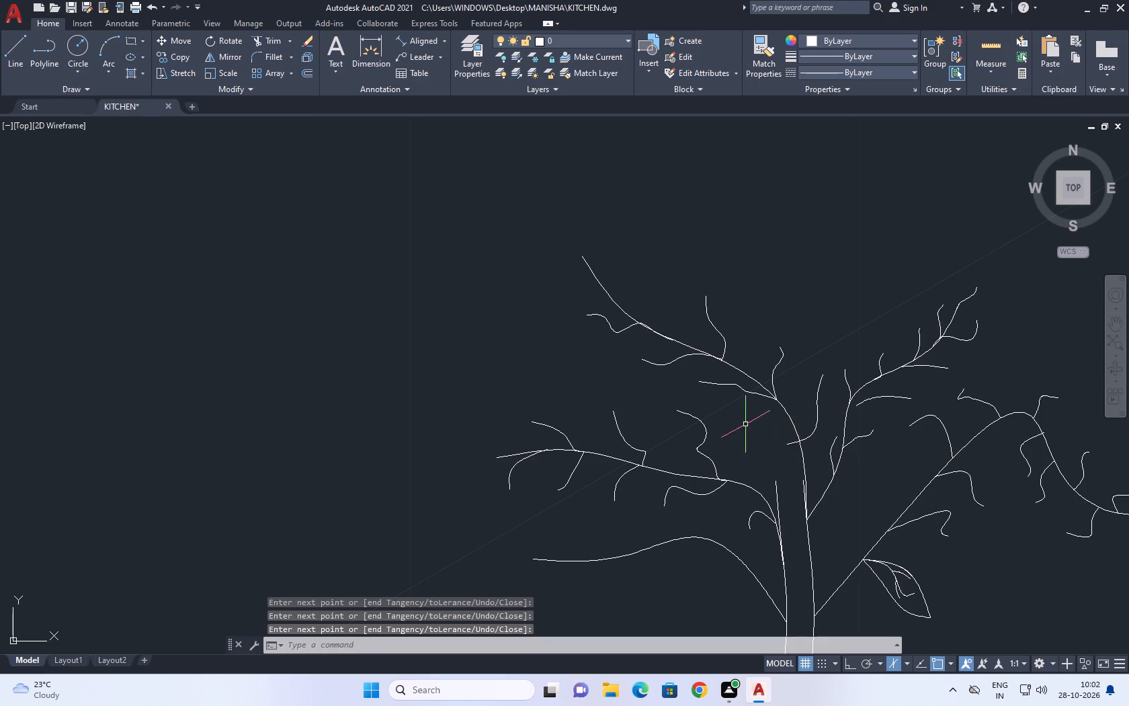
Draw a short spline twig slanting up and outward from the upper left branch's steep part, opposite the long inner twig.
{"action": "left_click", "coordinate": [743, 424]}
{"action": "left_click", "coordinate": [773, 432]}
{"action": "key", "text": "space"}
{"action": "left_click", "coordinate": [763, 417]}
{"action": "left_click", "coordinate": [782, 434]}
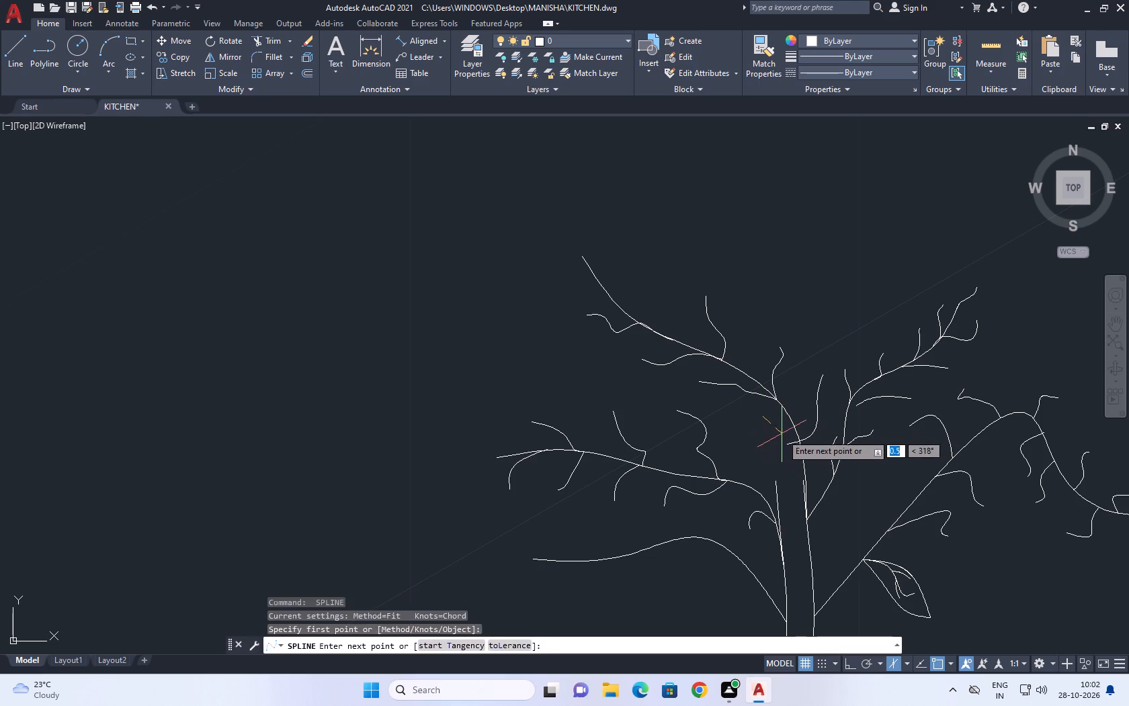
{"action": "left_click_drag", "start_coordinate": [790, 440], "coordinate": [799, 442]}
{"action": "left_click", "coordinate": [802, 445]}
{"action": "key", "text": "space"}
Draw a short spline twig rising from the lowest left branch on its slope near the trunk.
{"action": "scroll", "coordinate": [770, 357], "scroll_direction": "down", "scroll_amount": 2}
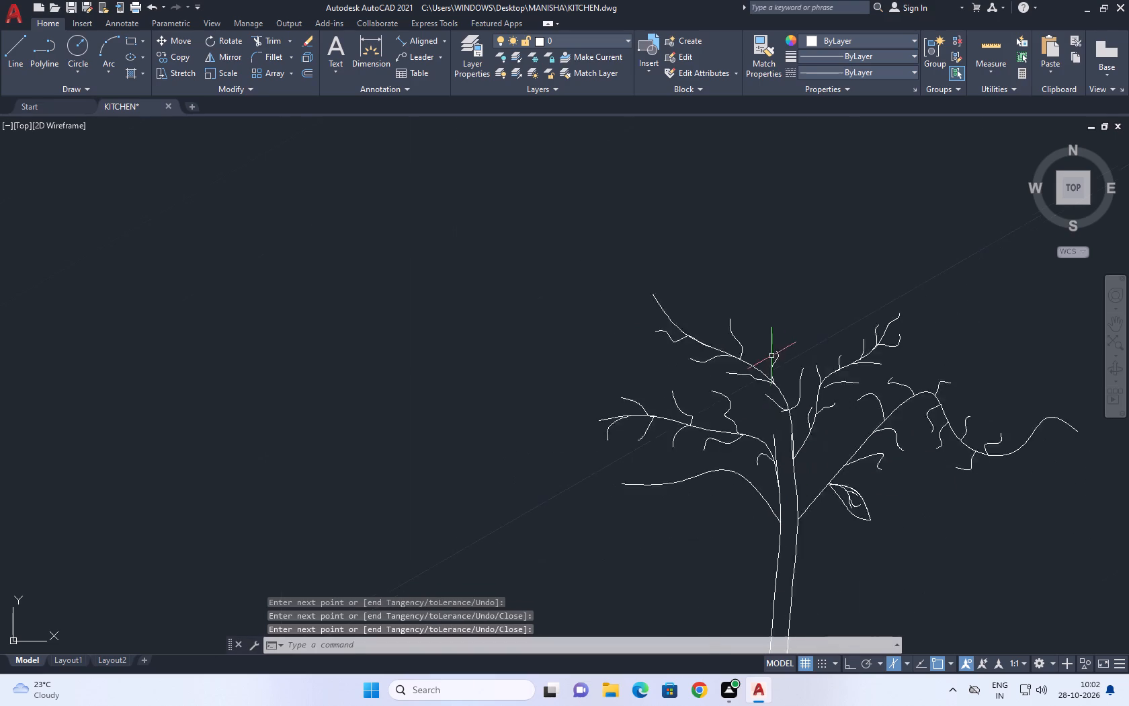
{"action": "middle_click_drag", "start_coordinate": [821, 340], "coordinate": [827, 384]}
{"action": "scroll", "coordinate": [796, 460], "scroll_direction": "up", "scroll_amount": 2}
{"action": "middle_click_drag", "start_coordinate": [787, 465], "coordinate": [788, 415]}
{"action": "scroll", "coordinate": [775, 380], "scroll_direction": "up", "scroll_amount": 1}
{"action": "key", "text": "space"}
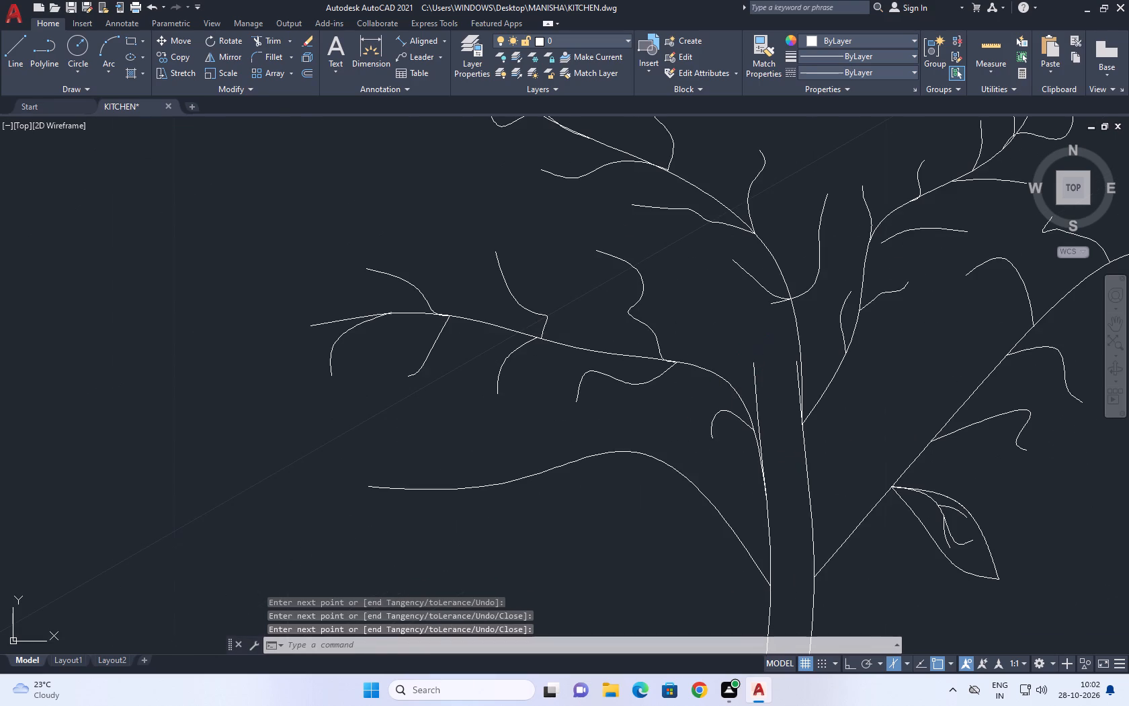
{"action": "left_click", "coordinate": [709, 485]}
{"action": "key", "text": "Escape"}
{"action": "key", "text": "space"}
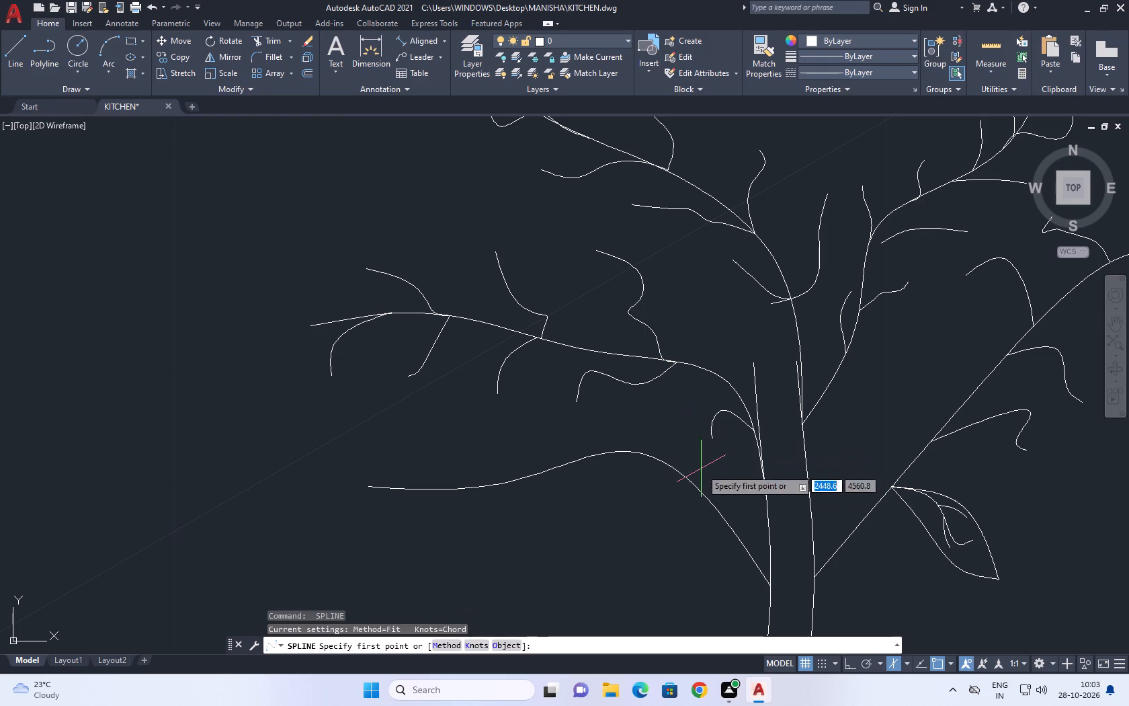
{"action": "left_click", "coordinate": [706, 500]}
{"action": "left_click", "coordinate": [695, 464]}
{"action": "left_click", "coordinate": [696, 446]}
{"action": "left_click", "coordinate": [691, 434]}
{"action": "key", "text": "space"}
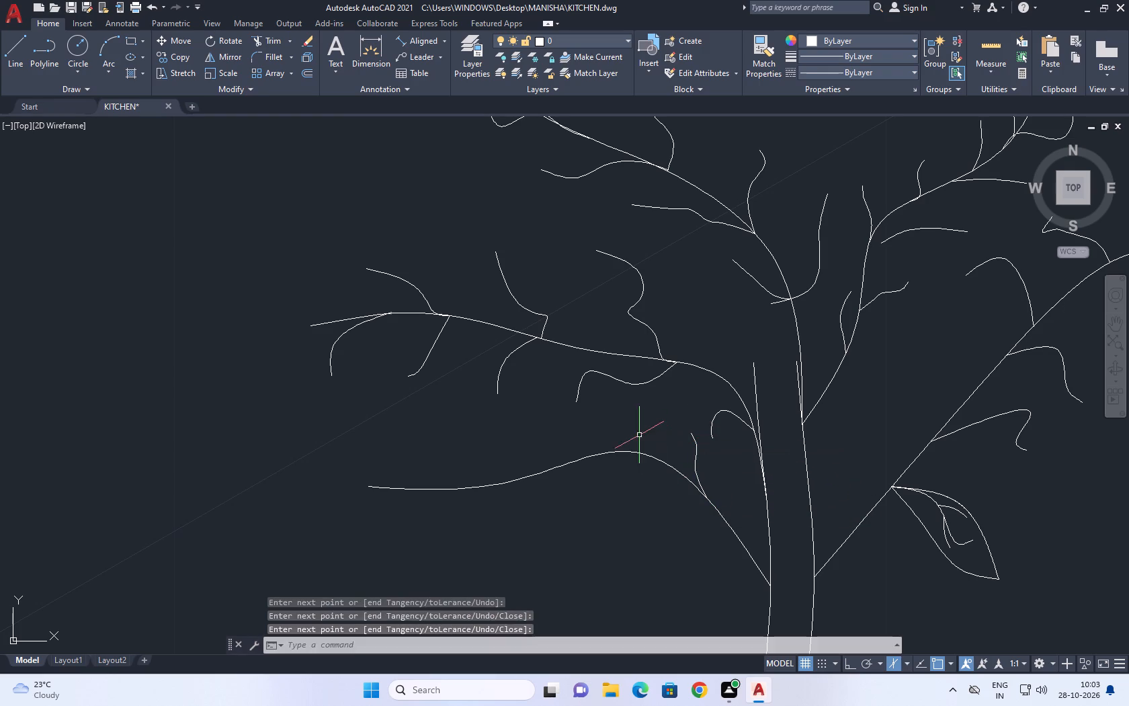
Draw a short spline twig slanting up and outward from the lowest left branch, just inward of its crest.
{"action": "key", "text": "space"}
{"action": "left_click", "coordinate": [629, 420]}
{"action": "left_click", "coordinate": [648, 442]}
{"action": "left_click_drag", "start_coordinate": [652, 446], "coordinate": [657, 453]}
{"action": "left_click", "coordinate": [661, 462]}
{"action": "key", "text": "space"}
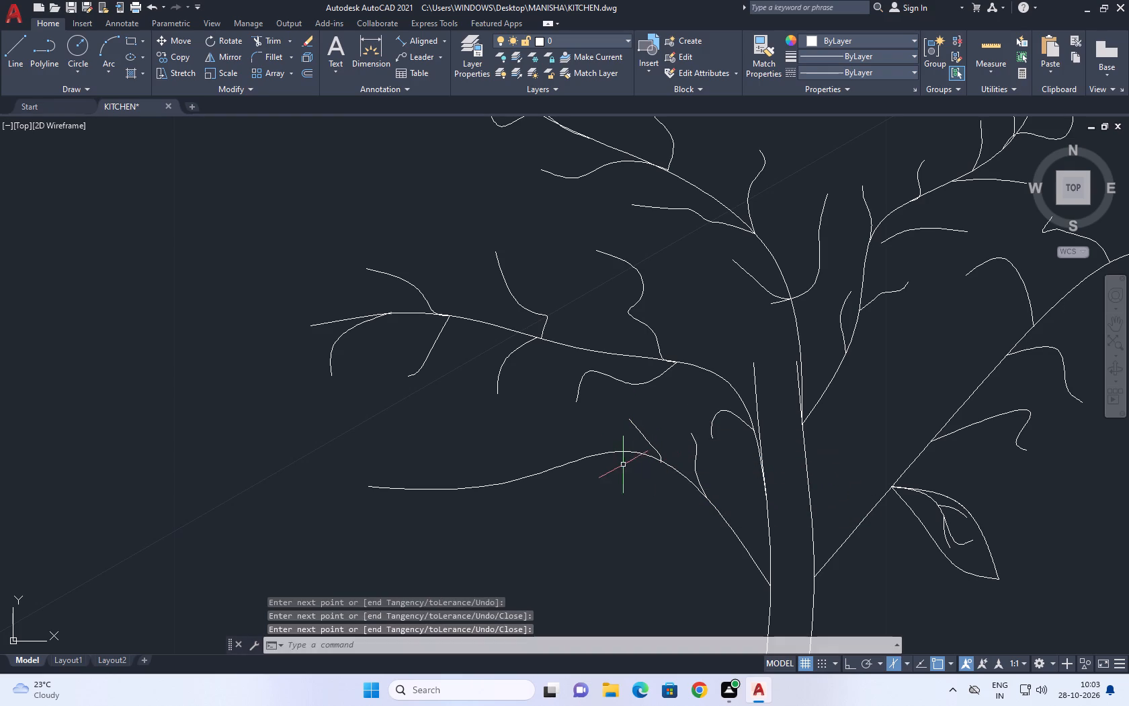
Draw a spline twig curving outward and down from the crest of the lowest left branch.
{"action": "key", "text": "space"}
{"action": "left_click", "coordinate": [624, 457]}
{"action": "left_click_drag", "start_coordinate": [599, 465], "coordinate": [598, 473]}
{"action": "left_click_drag", "start_coordinate": [593, 487], "coordinate": [593, 493]}
{"action": "left_click", "coordinate": [581, 498]}
{"action": "key", "text": "space"}
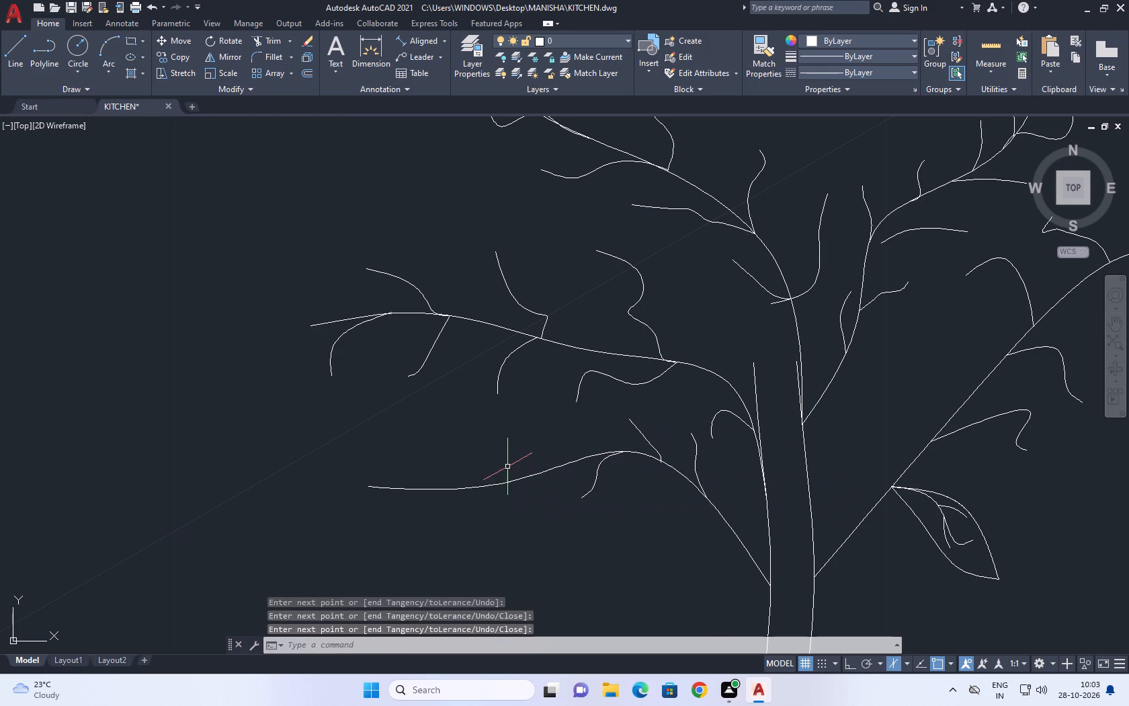
Draw a wavy spline twig above the lowest left branch, outward of its crest, dipping to the branch and rising at its outer end.
{"action": "left_click", "coordinate": [506, 463]}
{"action": "key", "text": "space"}
{"action": "key", "text": "space"}
{"action": "left_click", "coordinate": [507, 418]}
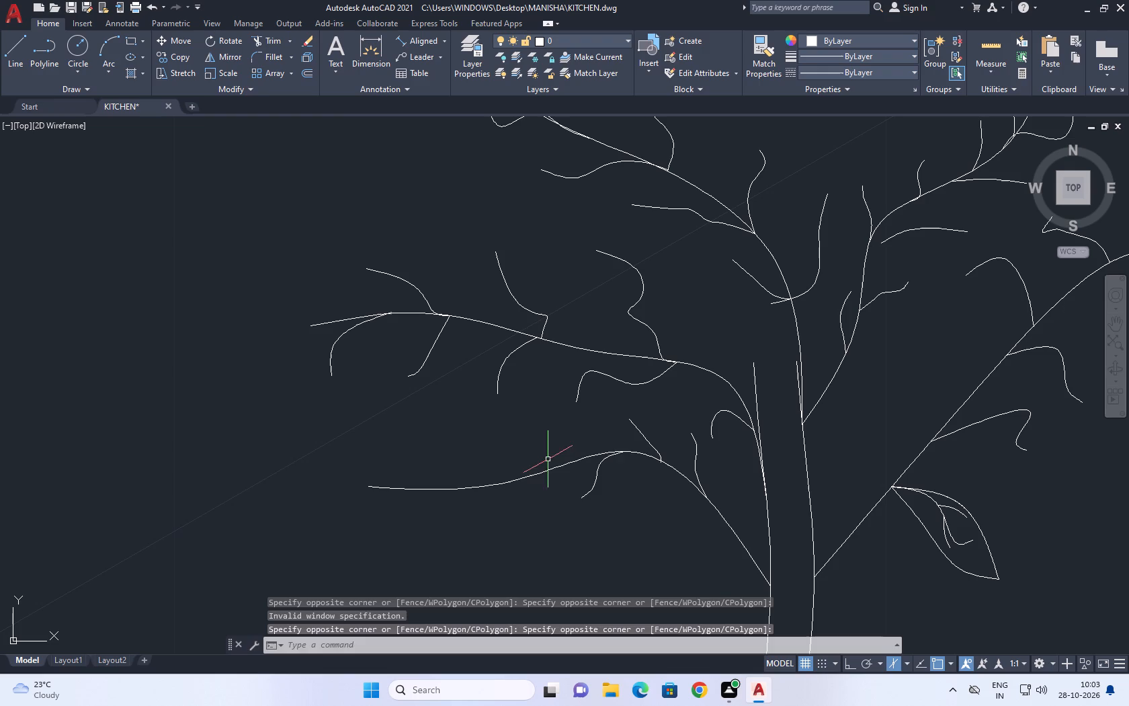
{"action": "key", "text": "space"}
{"action": "left_click_drag", "start_coordinate": [505, 435], "coordinate": [510, 443]}
{"action": "left_click", "coordinate": [540, 465]}
{"action": "left_click", "coordinate": [560, 453]}
{"action": "left_click", "coordinate": [581, 458]}
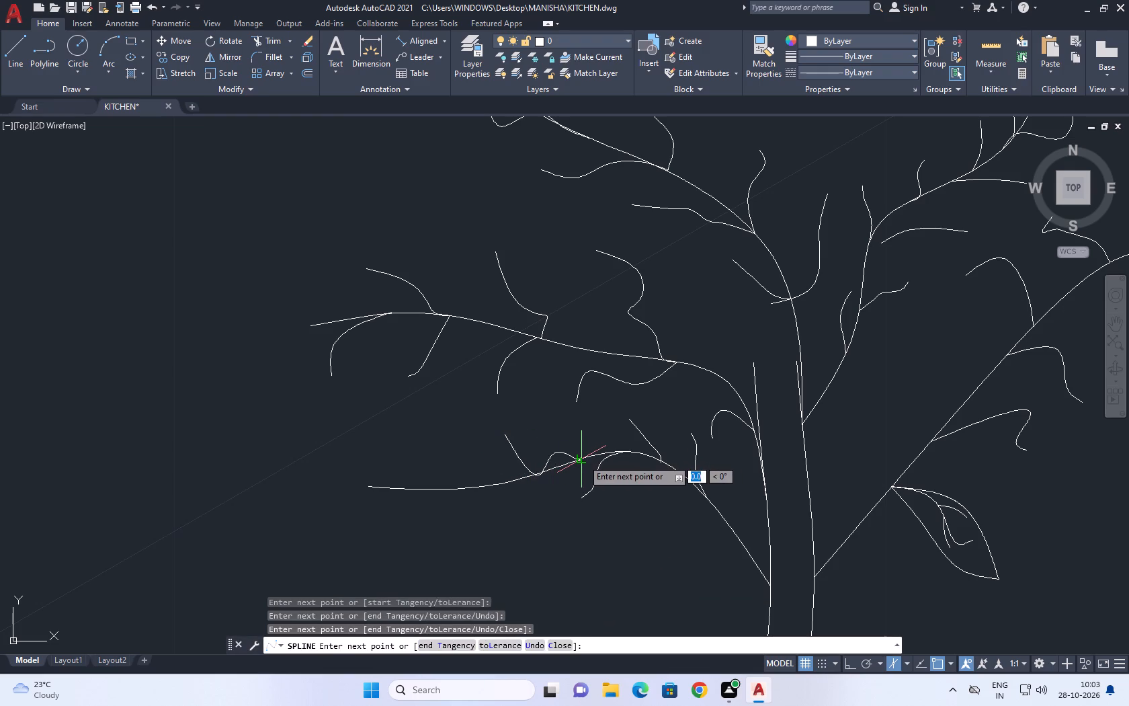
{"action": "left_click", "coordinate": [583, 459]}
{"action": "key", "text": "space"}
Draw a short curved spline twig rising outward from the top of the lowest left branch's outer half.
{"action": "key", "text": "space"}
{"action": "left_click", "coordinate": [455, 461]}
{"action": "left_click", "coordinate": [469, 476]}
{"action": "left_click", "coordinate": [492, 479]}
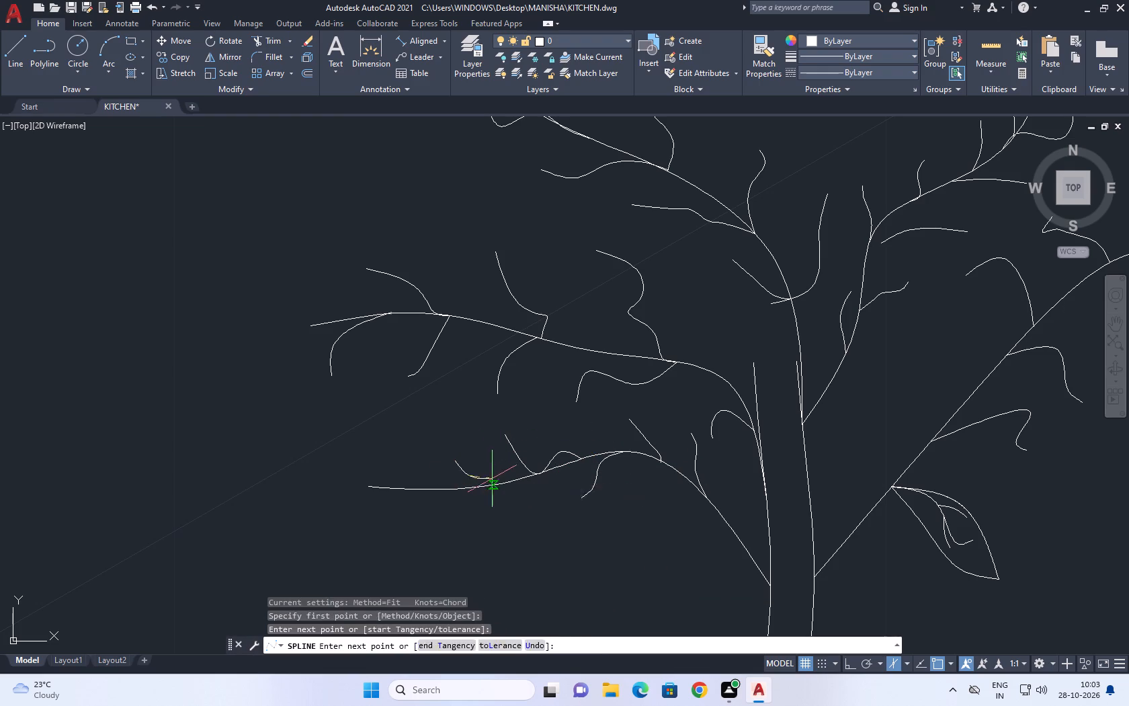
{"action": "left_click", "coordinate": [501, 479]}
{"action": "key", "text": "space"}
Draw a short spline twig slanting up and outward from the lowest left branch, near its tip.
{"action": "key", "text": "space"}
{"action": "left_click", "coordinate": [405, 473]}
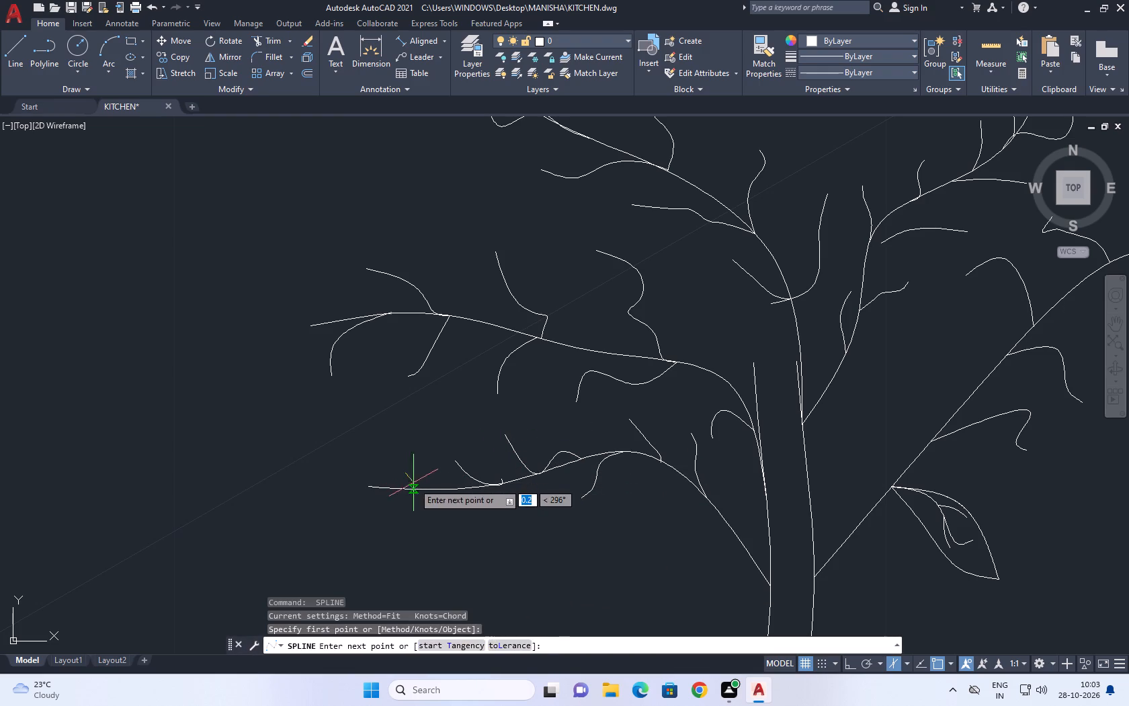
{"action": "left_click", "coordinate": [446, 487]}
{"action": "left_click", "coordinate": [459, 486]}
{"action": "key", "text": "space"}
Draw a short spline twig slanting down and outward beneath the lowest left branch, near its tip.
{"action": "key", "text": "space"}
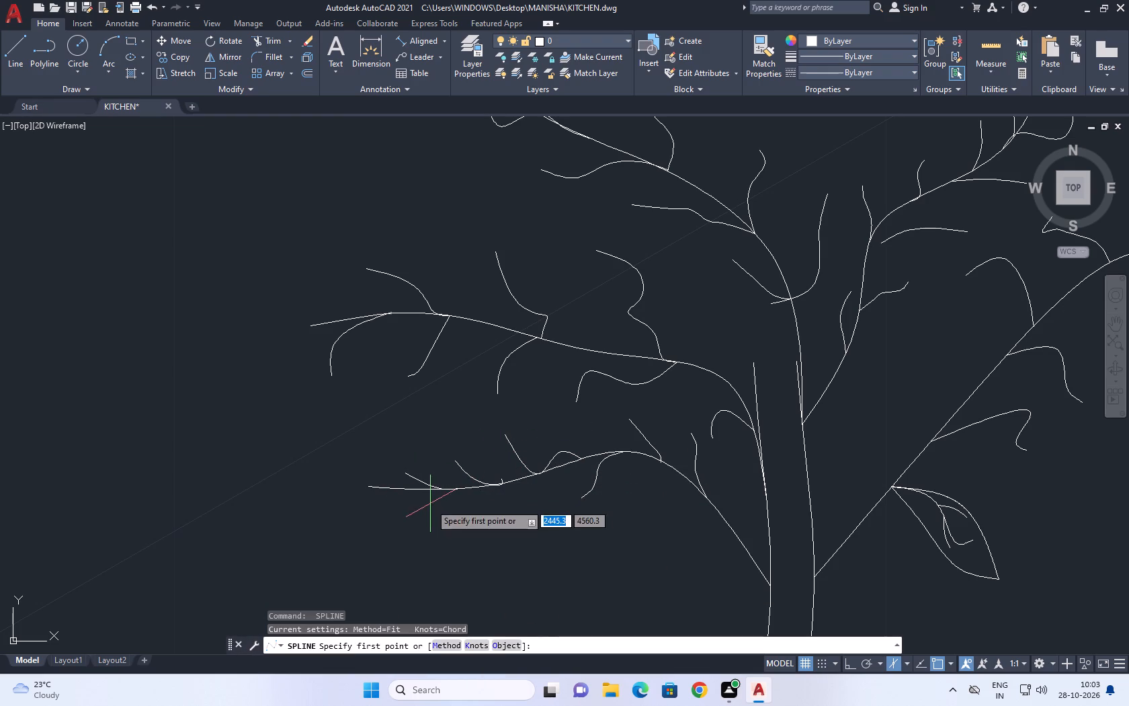
{"action": "left_click", "coordinate": [420, 513]}
{"action": "left_click_drag", "start_coordinate": [431, 507], "coordinate": [440, 502]}
{"action": "left_click", "coordinate": [447, 501]}
{"action": "left_click", "coordinate": [458, 489]}
{"action": "key", "text": "space"}
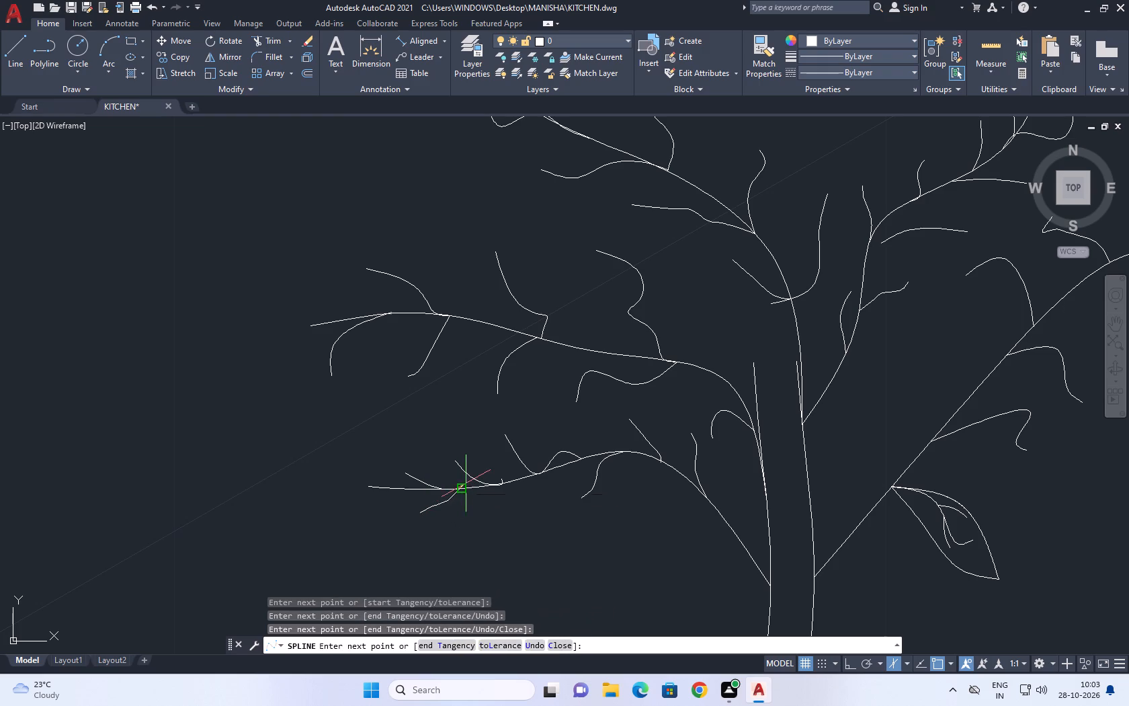
Draw a short wavy spline twig running outward beneath the lowest left branch, just inward of its crest.
{"action": "key", "text": "space"}
{"action": "left_click", "coordinate": [626, 487]}
{"action": "left_click", "coordinate": [638, 483]}
{"action": "left_click", "coordinate": [664, 484]}
{"action": "left_click", "coordinate": [672, 477]}
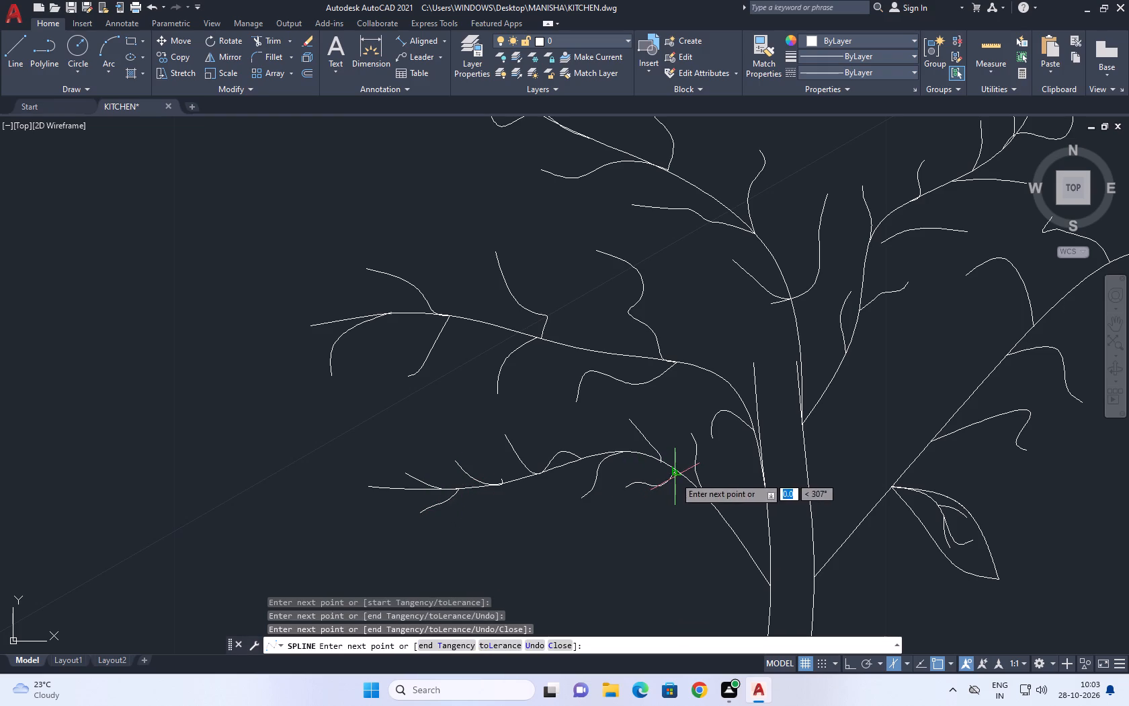
{"action": "left_click", "coordinate": [675, 477]}
{"action": "key", "text": "space"}
Draw a short wavy spline twig running outward beneath the lowest left branch, near its trunk end.
{"action": "middle_click_drag", "start_coordinate": [716, 510], "coordinate": [671, 436]}
{"action": "key", "text": "space"}
{"action": "left_click", "coordinate": [655, 459]}
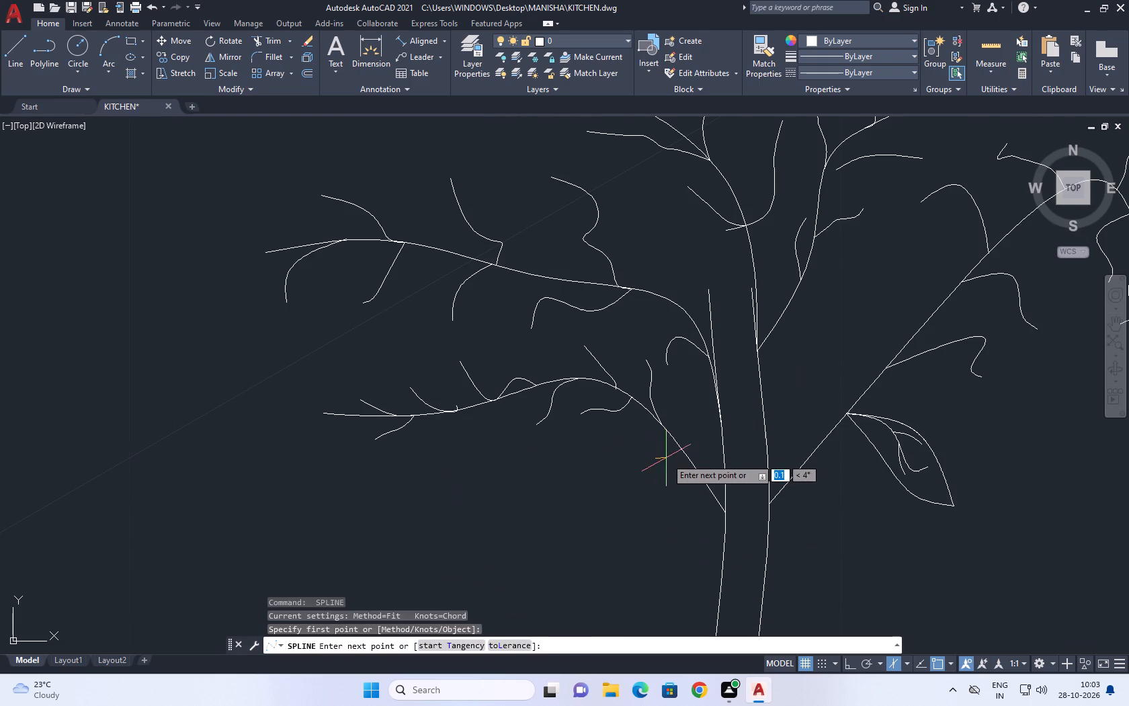
{"action": "left_click", "coordinate": [666, 458]}
{"action": "left_click_drag", "start_coordinate": [673, 461], "coordinate": [686, 465]}
{"action": "left_click", "coordinate": [692, 465]}
{"action": "key", "text": "space"}
{"action": "left_click", "coordinate": [696, 467]}
Draw a short curved spline twig rising from the top of the lowest left branch, near its trunk end.
{"action": "key", "text": "space"}
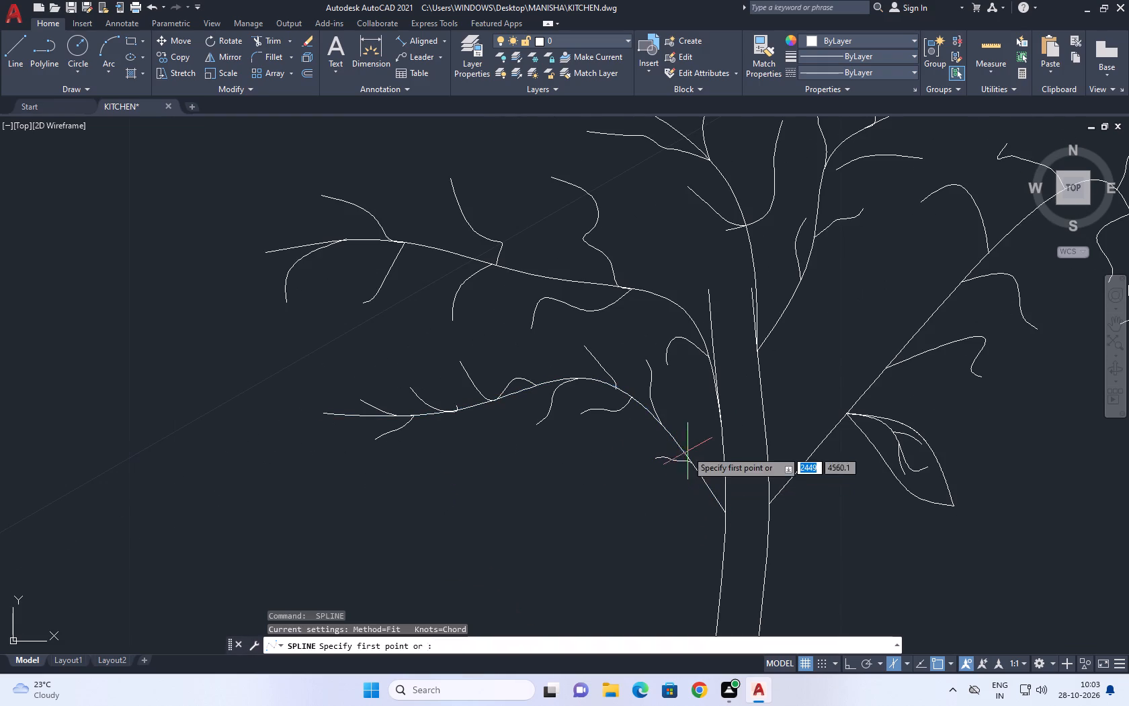
{"action": "left_click", "coordinate": [694, 465]}
{"action": "left_click", "coordinate": [698, 438]}
{"action": "left_click", "coordinate": [699, 424]}
{"action": "left_click", "coordinate": [692, 401]}
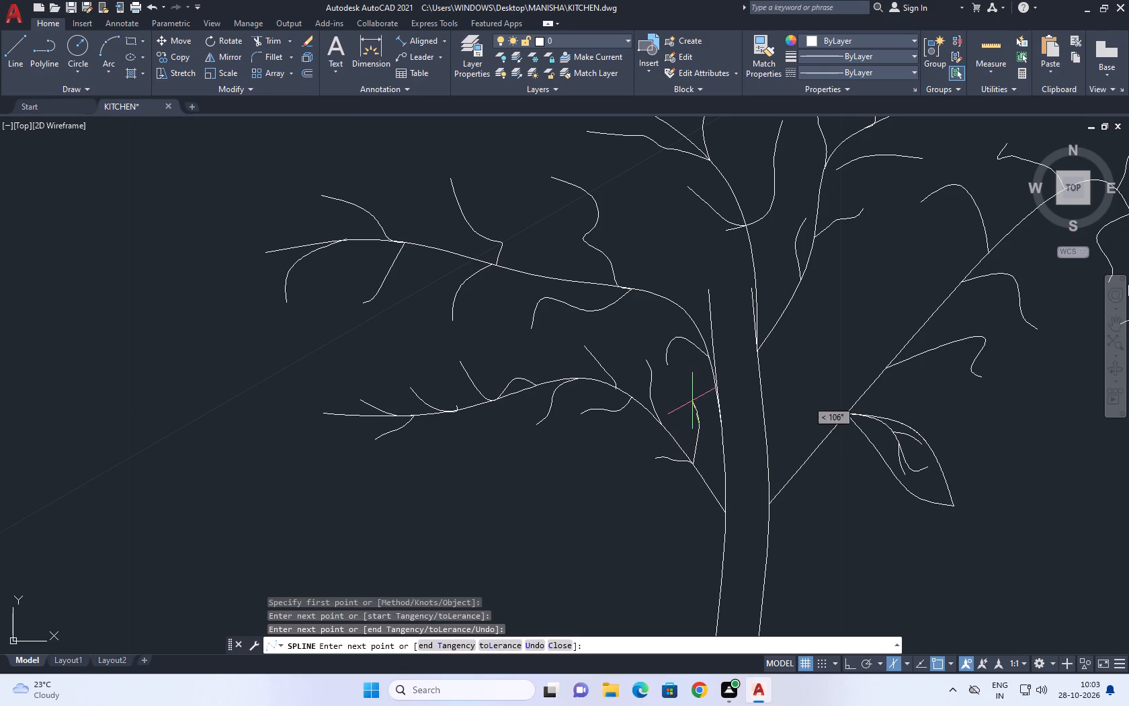
{"action": "key", "text": "space"}
Draw a short wavy spline twig rising from the top of the lowest right branch, close to the trunk.
{"action": "scroll", "coordinate": [712, 465], "scroll_direction": "down", "scroll_amount": 4}
{"action": "scroll", "coordinate": [741, 446], "scroll_direction": "up", "scroll_amount": 1}
{"action": "key", "text": "space"}
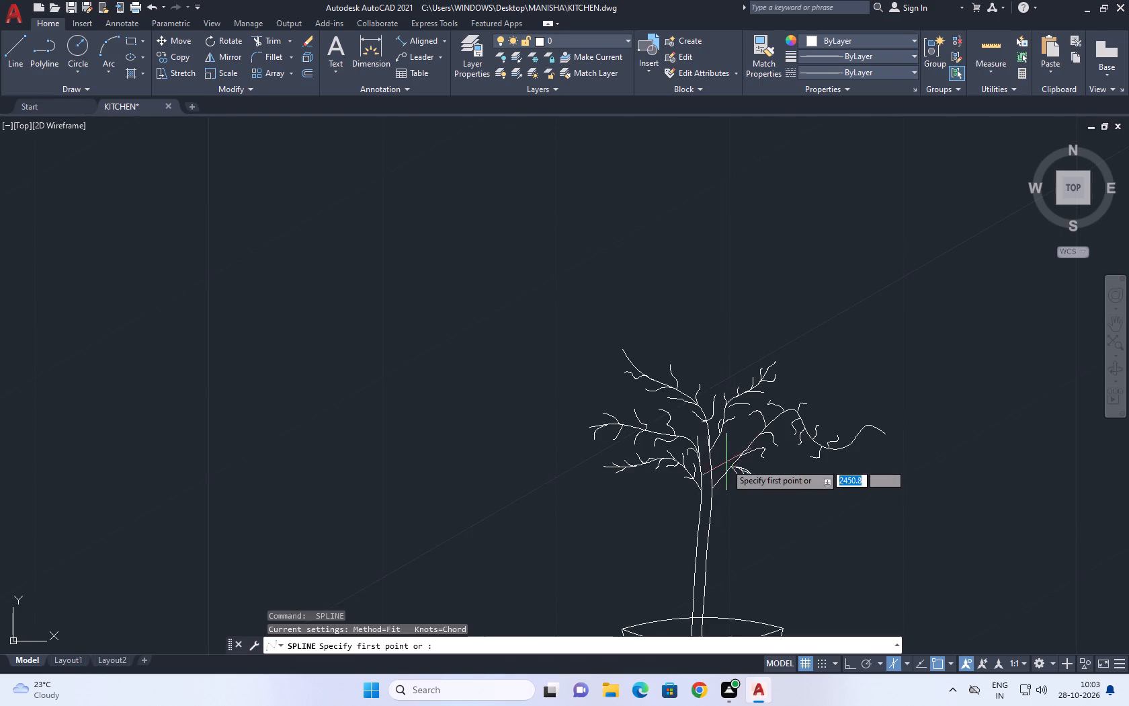
{"action": "scroll", "coordinate": [722, 476], "scroll_direction": "up", "scroll_amount": 3}
{"action": "left_click", "coordinate": [708, 470]}
{"action": "key", "text": "space"}
{"action": "key", "text": "space"}
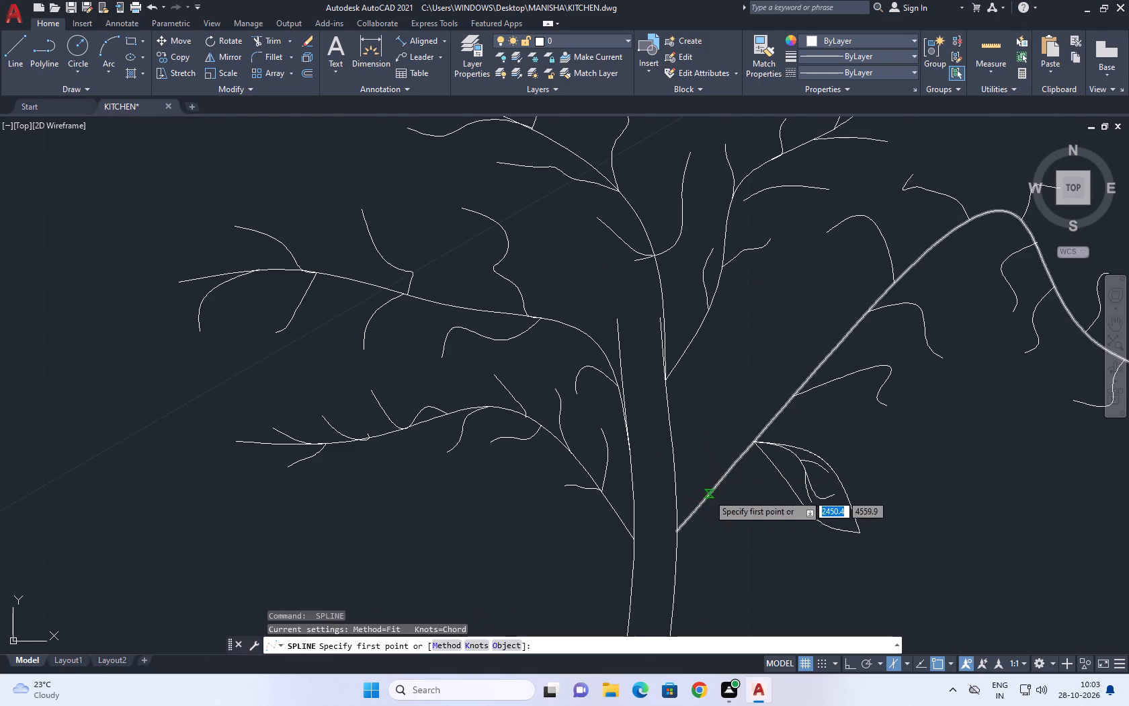
{"action": "left_click", "coordinate": [710, 498]}
{"action": "left_click", "coordinate": [706, 459]}
{"action": "left_click", "coordinate": [714, 448]}
{"action": "left_click", "coordinate": [704, 416]}
{"action": "key", "text": "space"}
Draw a short wavy spline twig rising from the right branch, just above where the leaf attaches.
{"action": "key", "text": "space"}
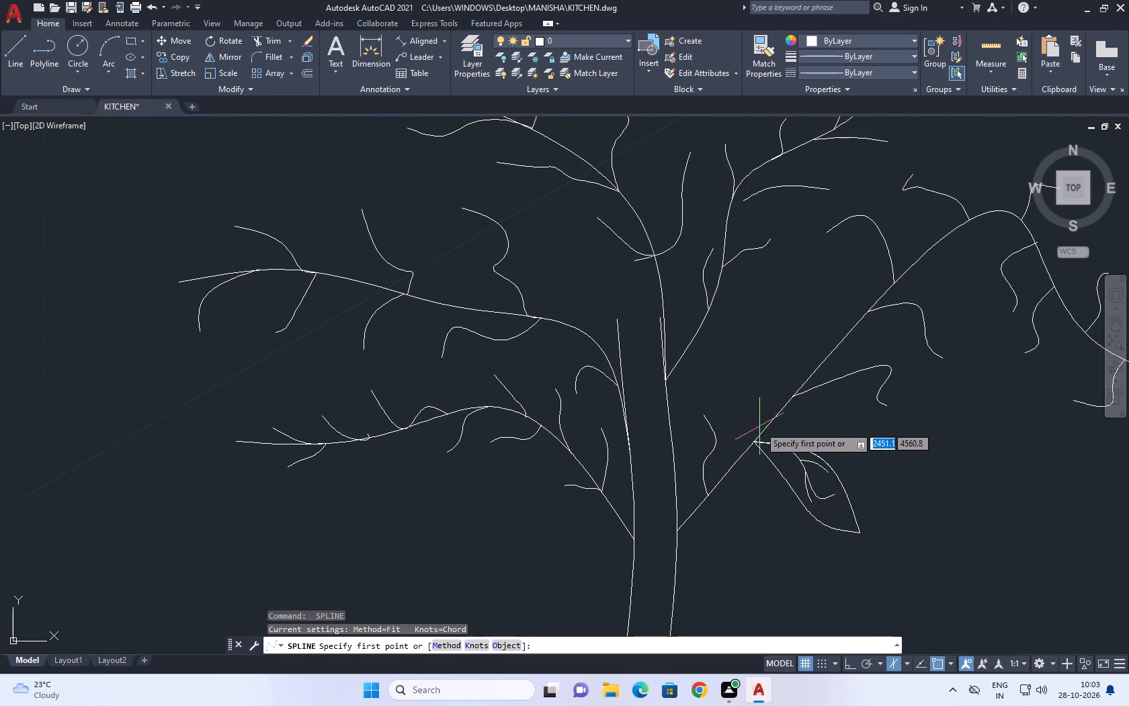
{"action": "left_click", "coordinate": [761, 429]}
{"action": "left_click_drag", "start_coordinate": [760, 406], "coordinate": [757, 398]}
{"action": "left_click", "coordinate": [749, 385]}
{"action": "left_click", "coordinate": [757, 368]}
{"action": "key", "text": "space"}
Draw a short, nearly vertical spline twig rising from the right branch, opposite the first lower twig beyond the leaf.
{"action": "key", "text": "space"}
{"action": "left_click", "coordinate": [796, 387]}
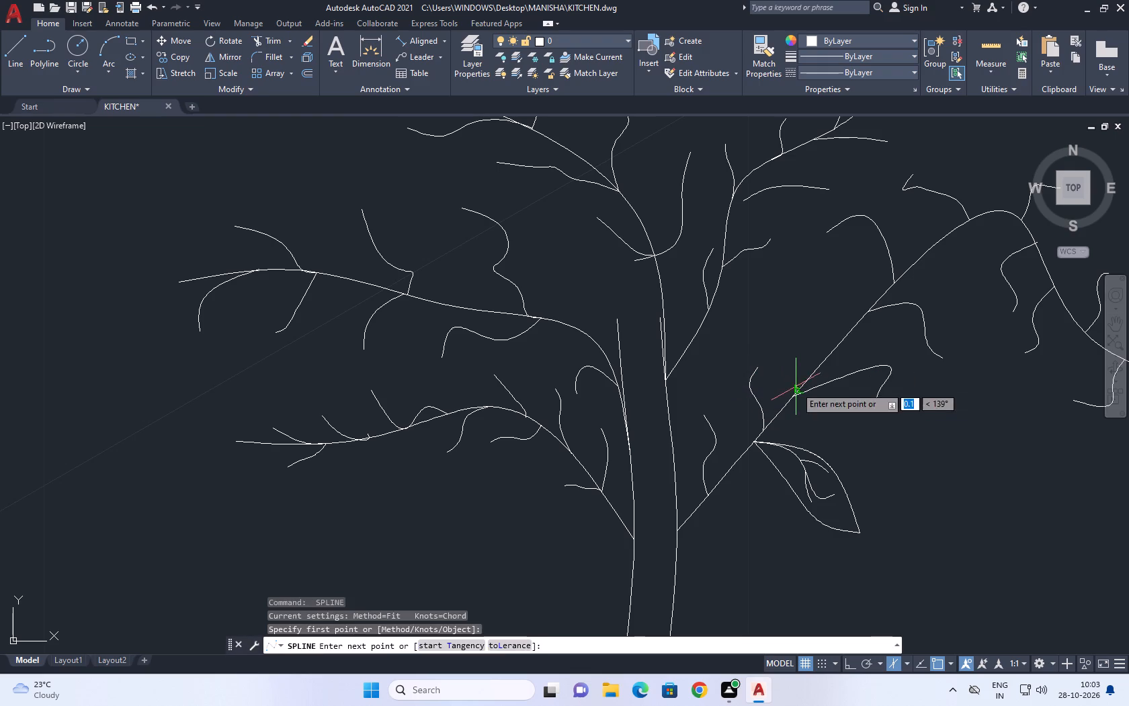
{"action": "left_click_drag", "start_coordinate": [796, 383], "coordinate": [796, 375]}
{"action": "left_click", "coordinate": [802, 358]}
{"action": "left_click_drag", "start_coordinate": [800, 347], "coordinate": [800, 341]}
{"action": "left_click_drag", "start_coordinate": [800, 321], "coordinate": [800, 315]}
{"action": "key", "text": "space"}
Erase the leaf, including its outline and inner veins, hanging from the lower part of the right branch.
{"action": "scroll", "coordinate": [803, 326], "scroll_direction": "down", "scroll_amount": 5}
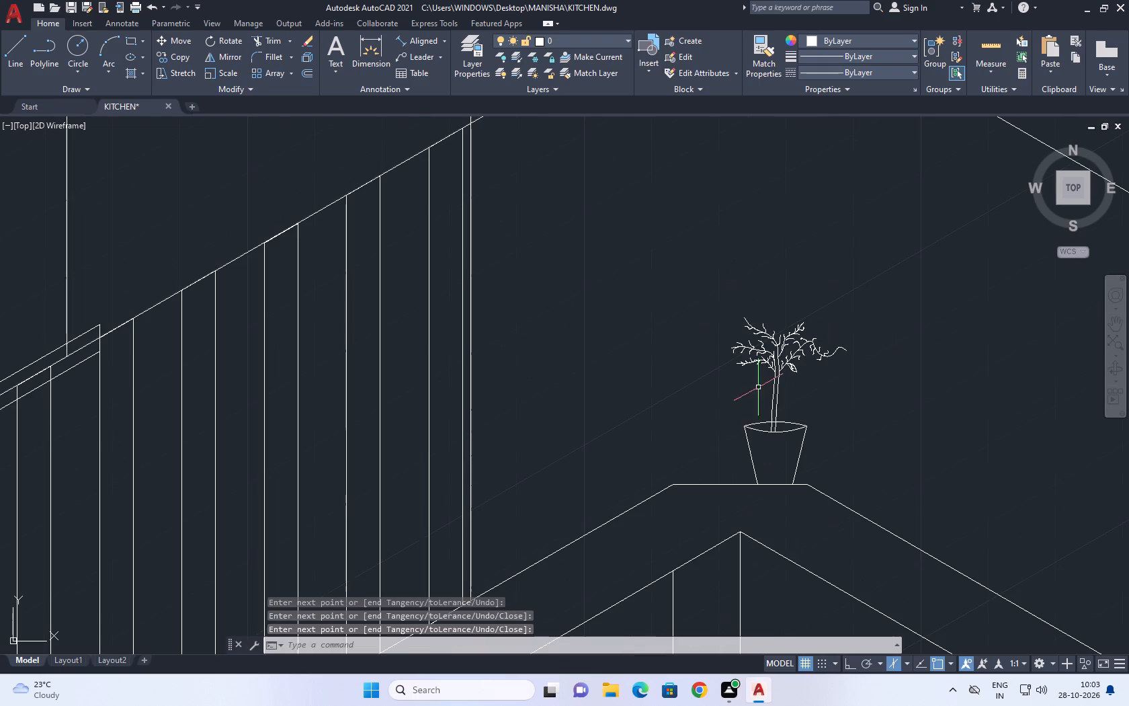
{"action": "middle_click_drag", "start_coordinate": [818, 433], "coordinate": [796, 422]}
{"action": "scroll", "coordinate": [849, 447], "scroll_direction": "down", "scroll_amount": 2}
{"action": "middle_click_drag", "start_coordinate": [880, 446], "coordinate": [837, 378]}
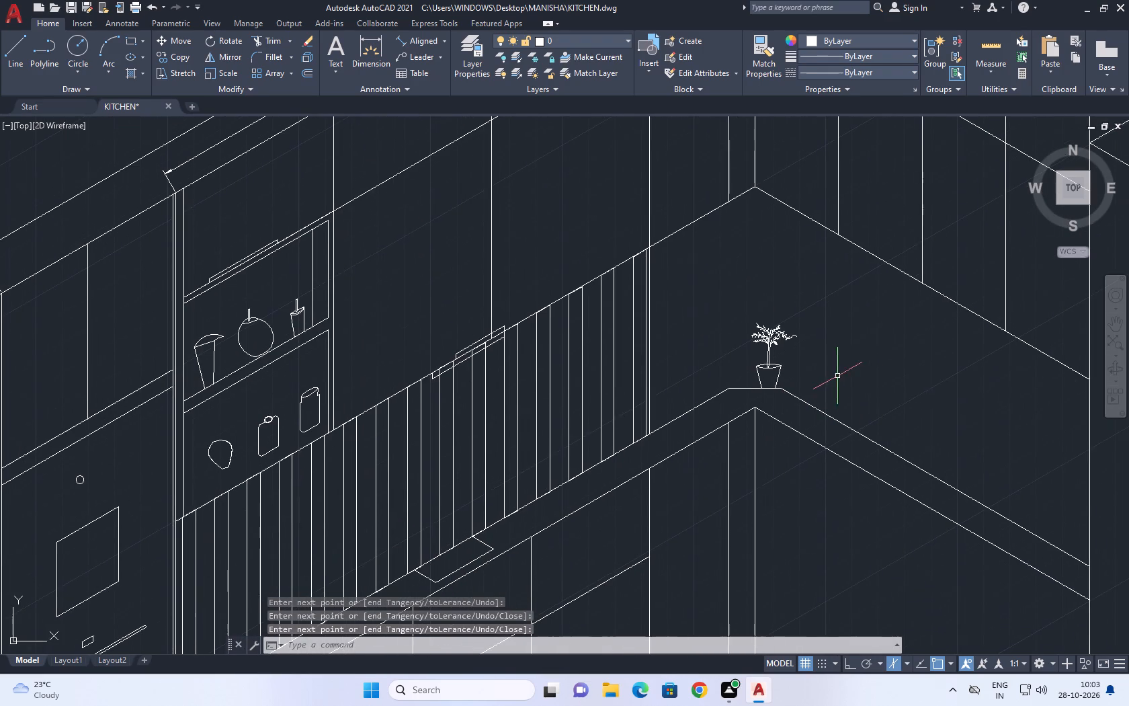
{"action": "scroll", "coordinate": [704, 311], "scroll_direction": "up", "scroll_amount": 2}
{"action": "scroll", "coordinate": [928, 418], "scroll_direction": "up", "scroll_amount": 3}
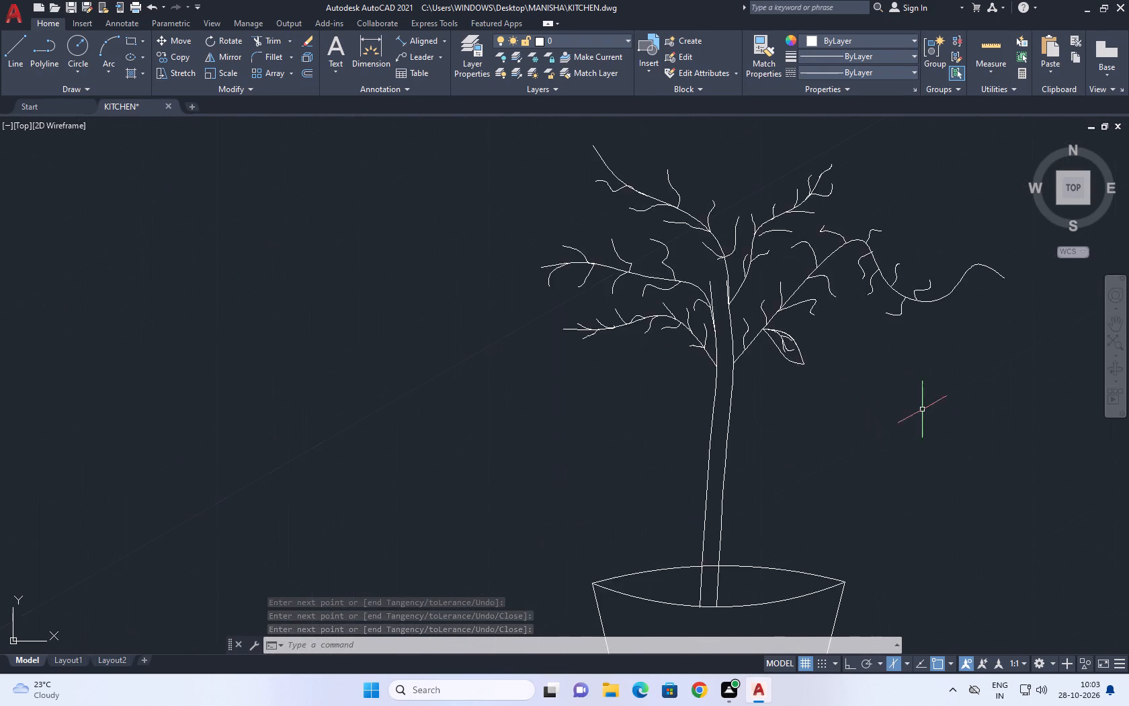
{"action": "scroll", "coordinate": [841, 366], "scroll_direction": "up", "scroll_amount": 1}
{"action": "left_click_drag", "start_coordinate": [814, 414], "coordinate": [786, 391]}
{"action": "left_click", "coordinate": [733, 320]}
{"action": "right_click_drag", "start_coordinate": [841, 349], "coordinate": [835, 331]}
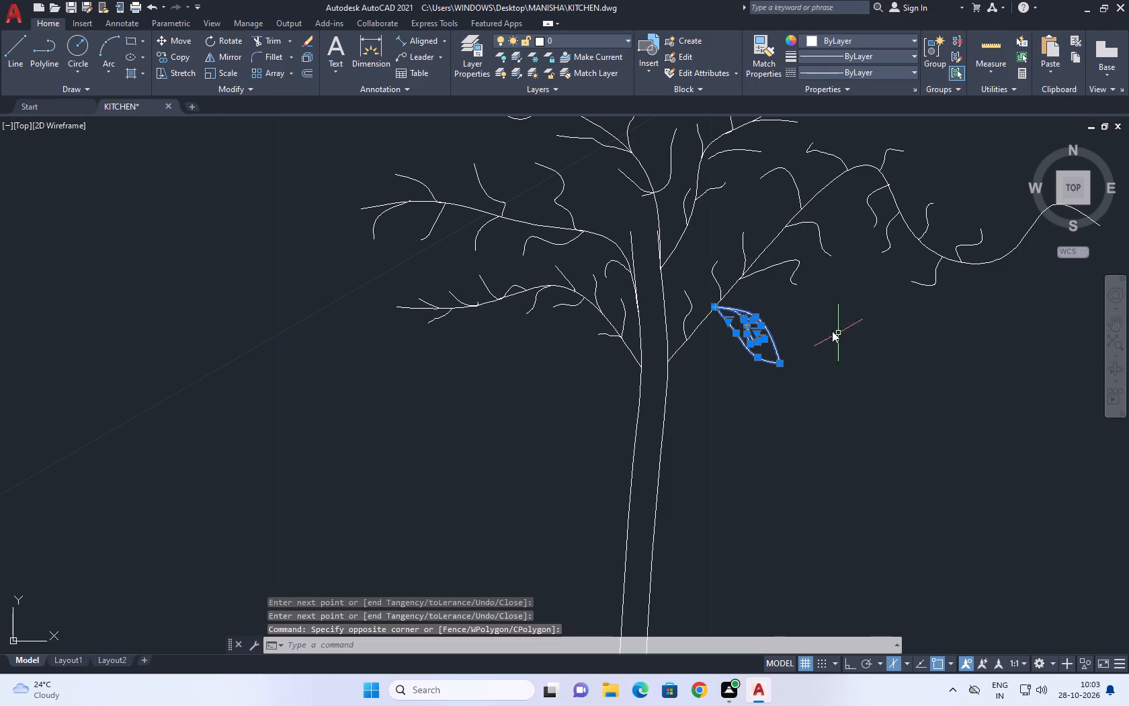
{"action": "left_click", "coordinate": [862, 411]}
Set up a Write Block of the whole potted plant with the file name TREE and the Convert to block option.
{"action": "scroll", "coordinate": [807, 387], "scroll_direction": "down", "scroll_amount": 3}
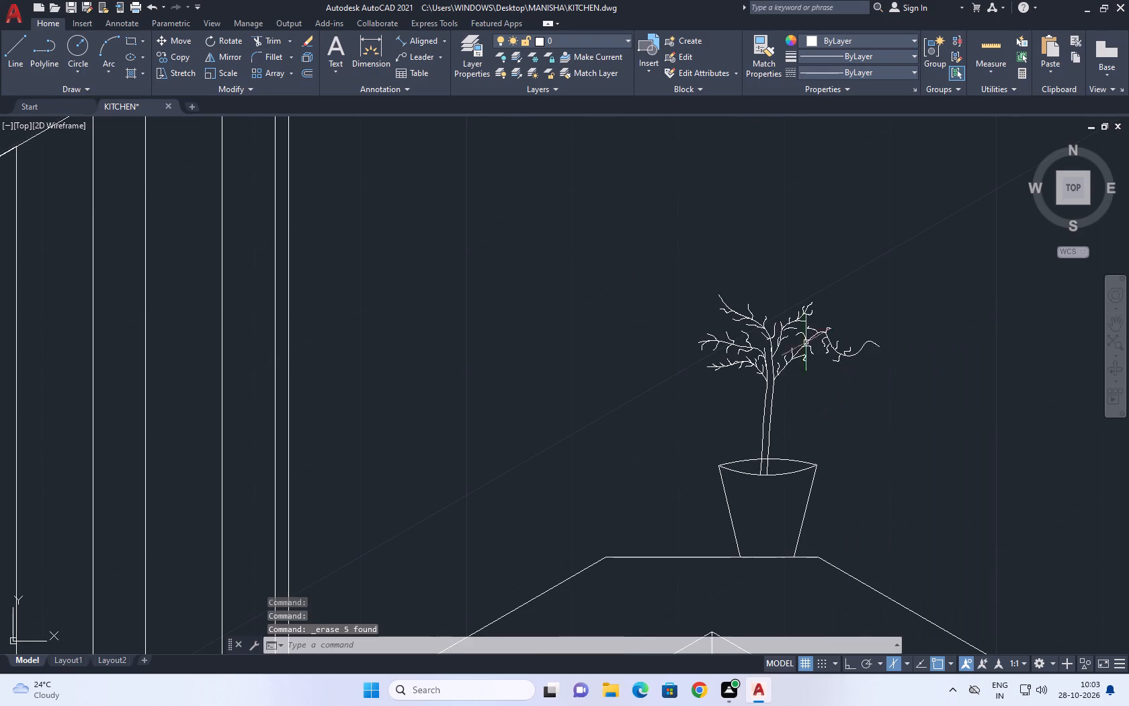
{"action": "left_click_drag", "start_coordinate": [669, 252], "coordinate": [672, 241]}
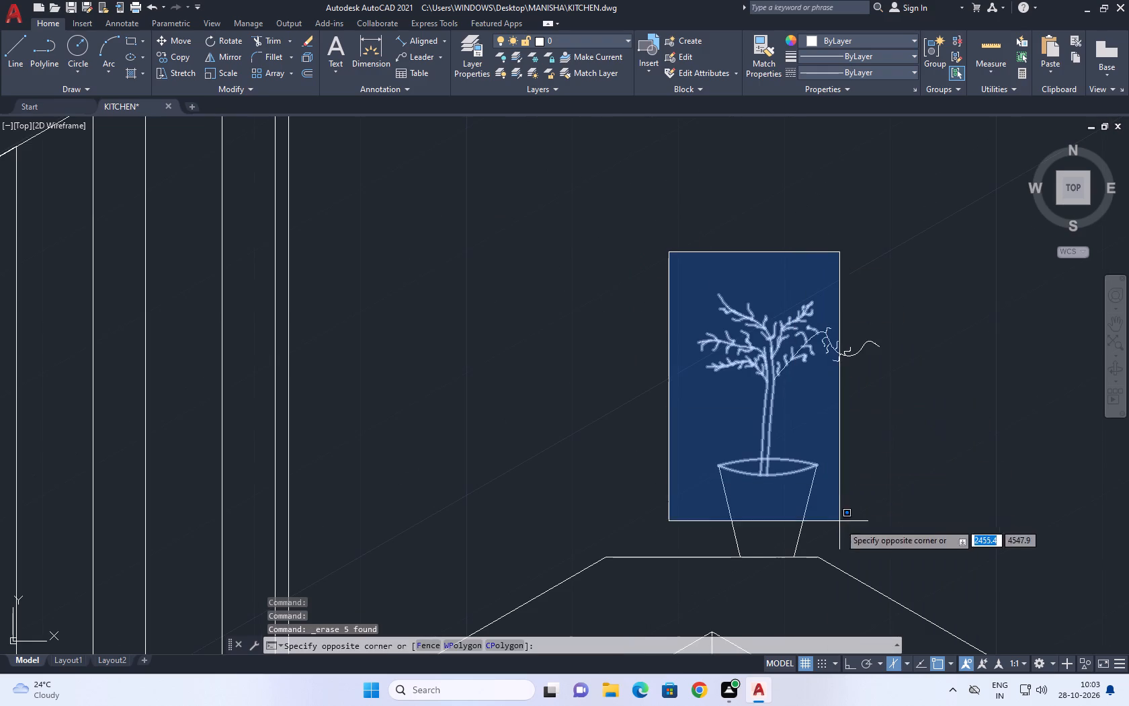
{"action": "left_click", "coordinate": [889, 584]}
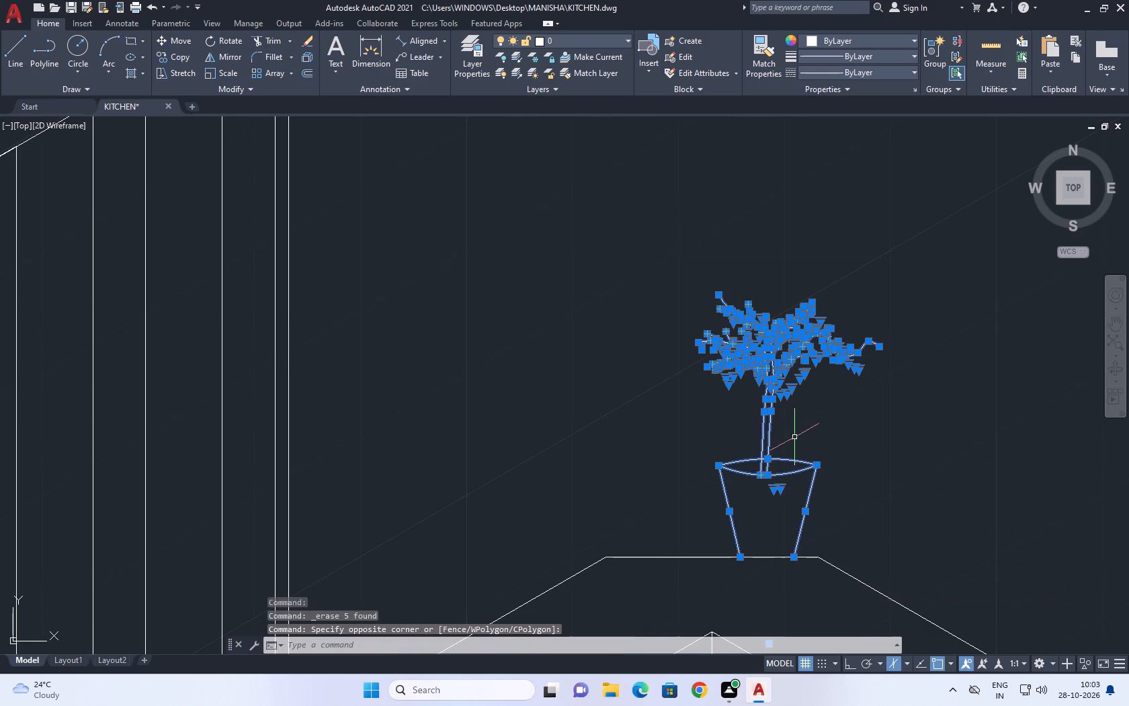
{"action": "middle_click_drag", "start_coordinate": [811, 436], "coordinate": [681, 368]}
{"action": "type", "text": "WB"}
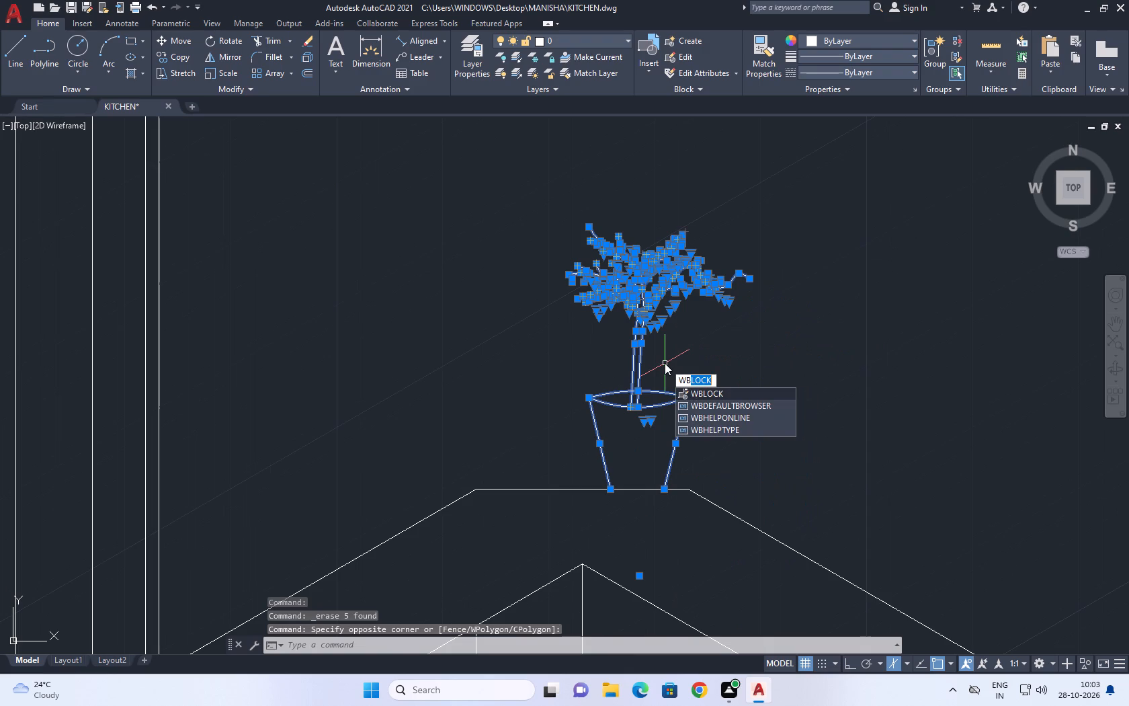
{"action": "key", "text": "space"}
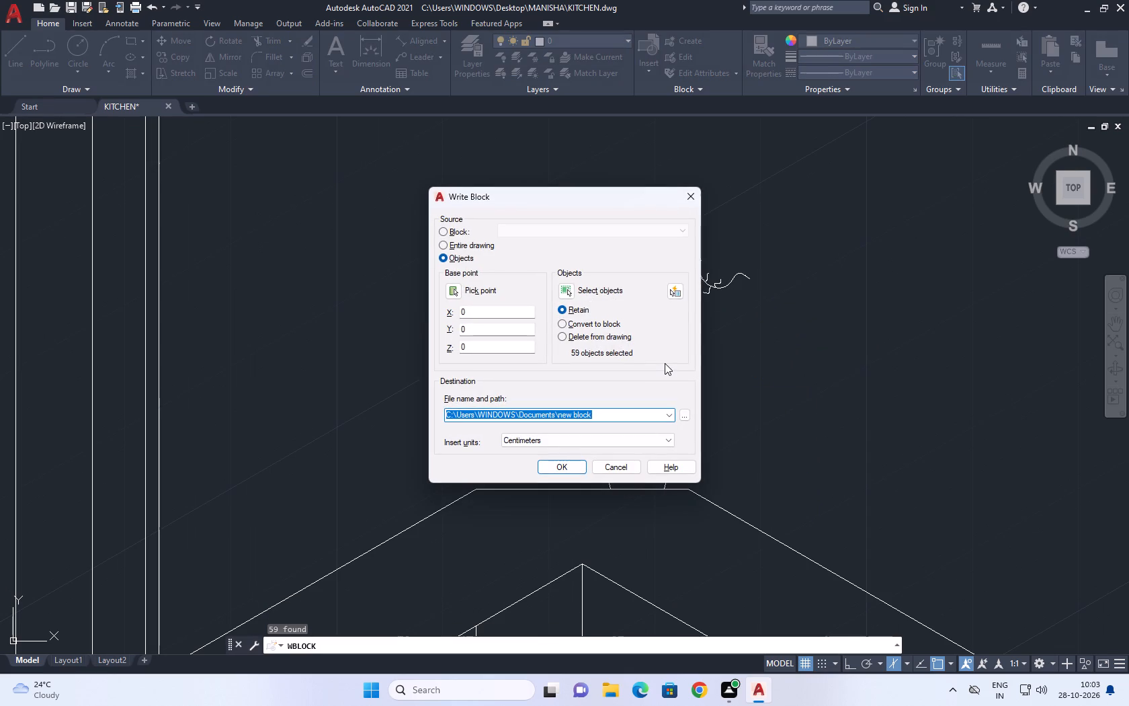
{"action": "type", "text": "TREE"}
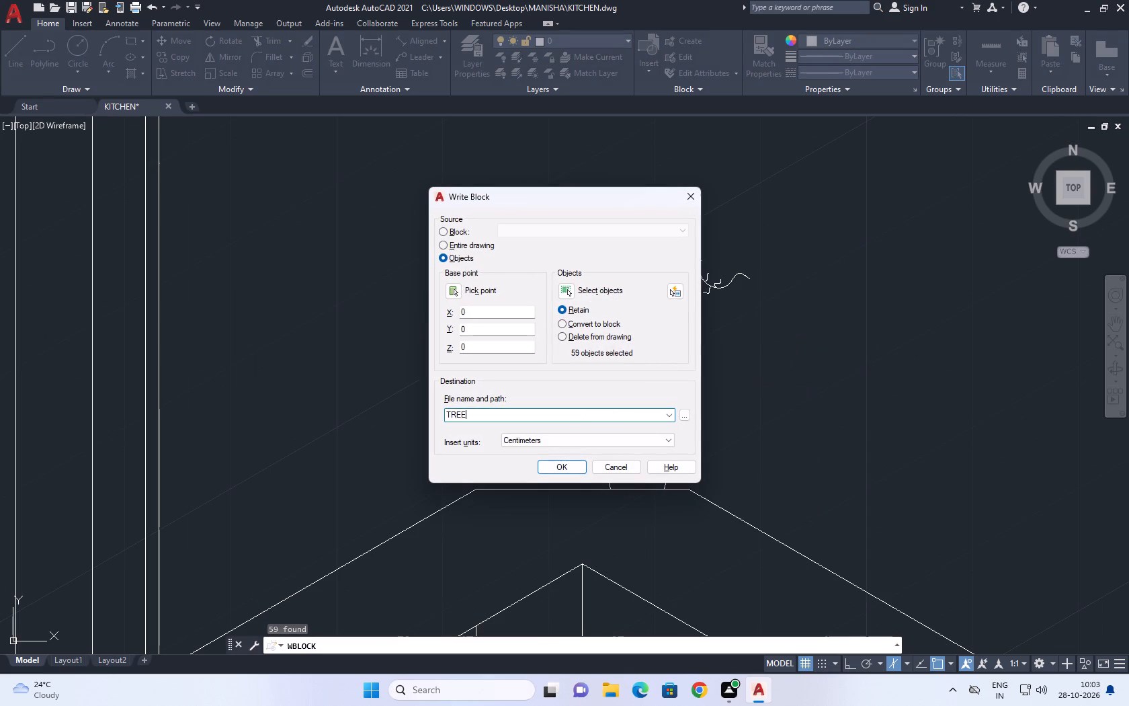
{"action": "key", "text": "space"}
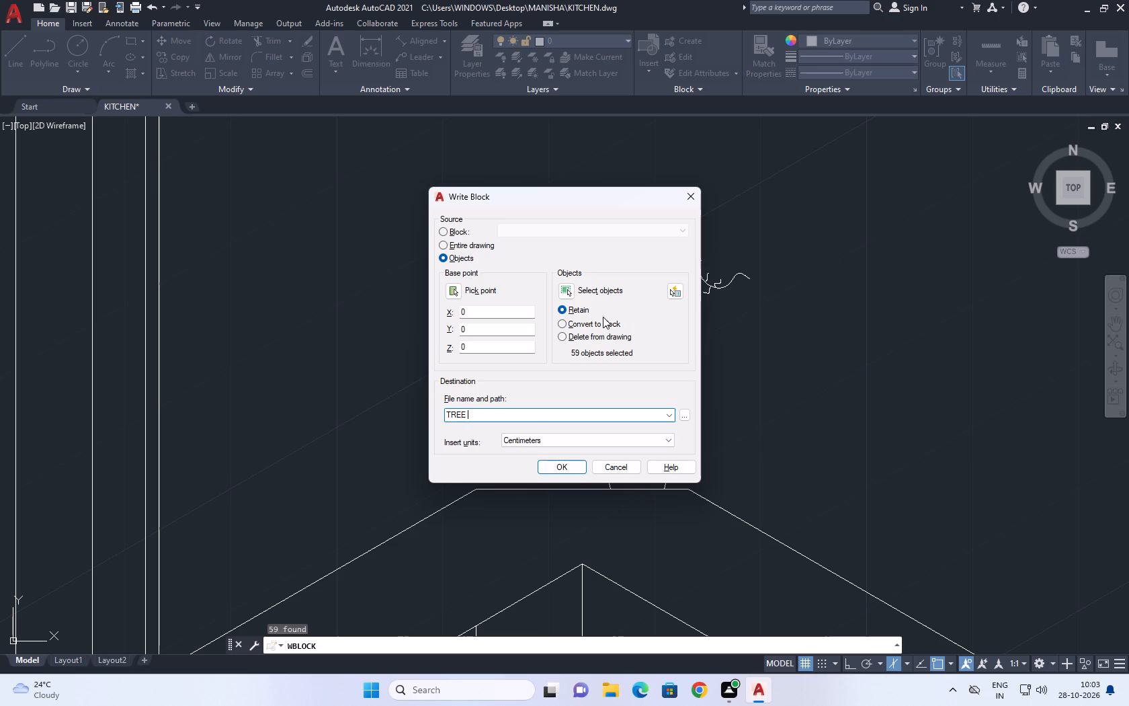
{"action": "left_click", "coordinate": [565, 325]}
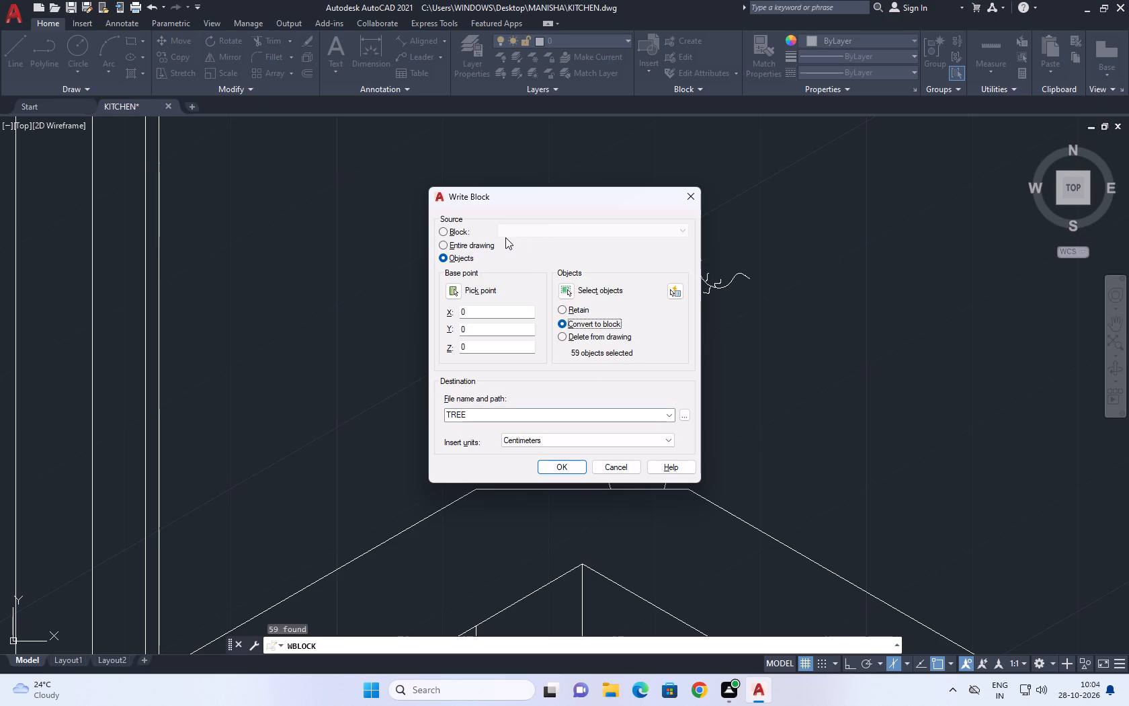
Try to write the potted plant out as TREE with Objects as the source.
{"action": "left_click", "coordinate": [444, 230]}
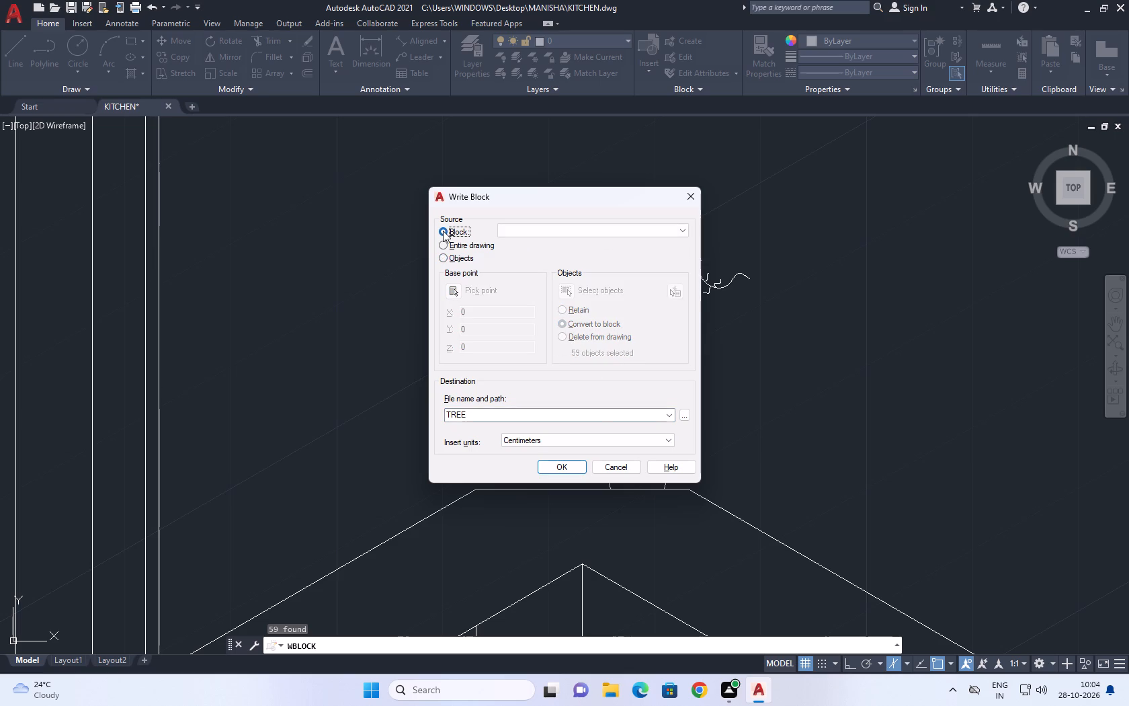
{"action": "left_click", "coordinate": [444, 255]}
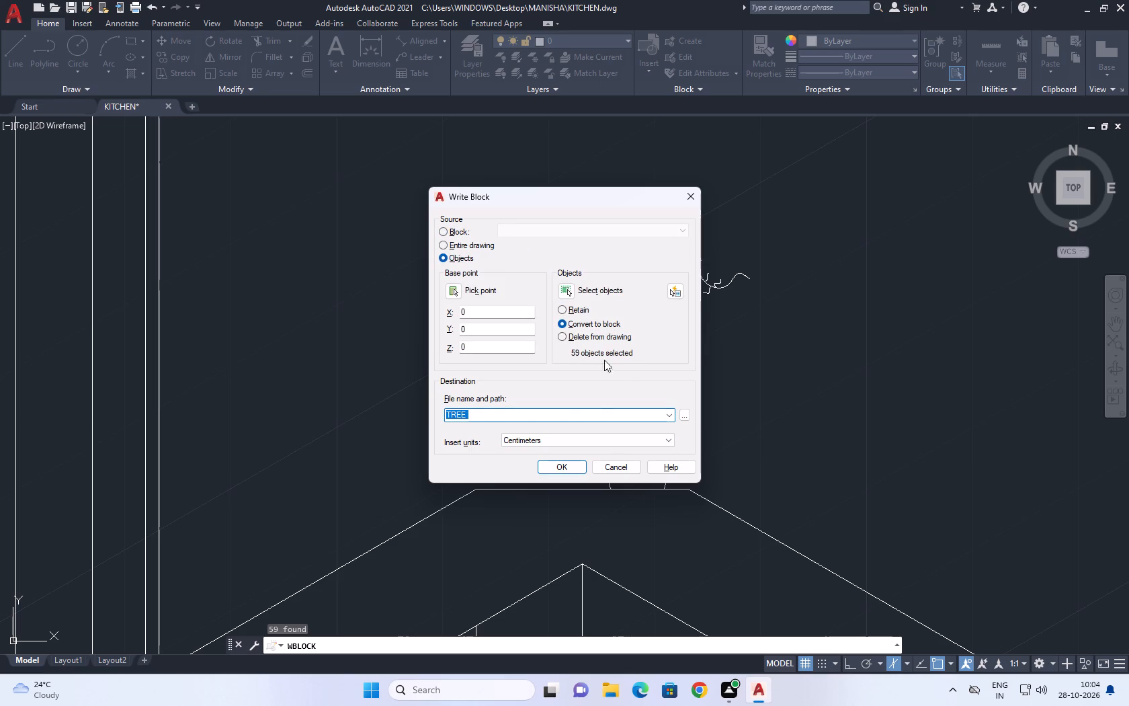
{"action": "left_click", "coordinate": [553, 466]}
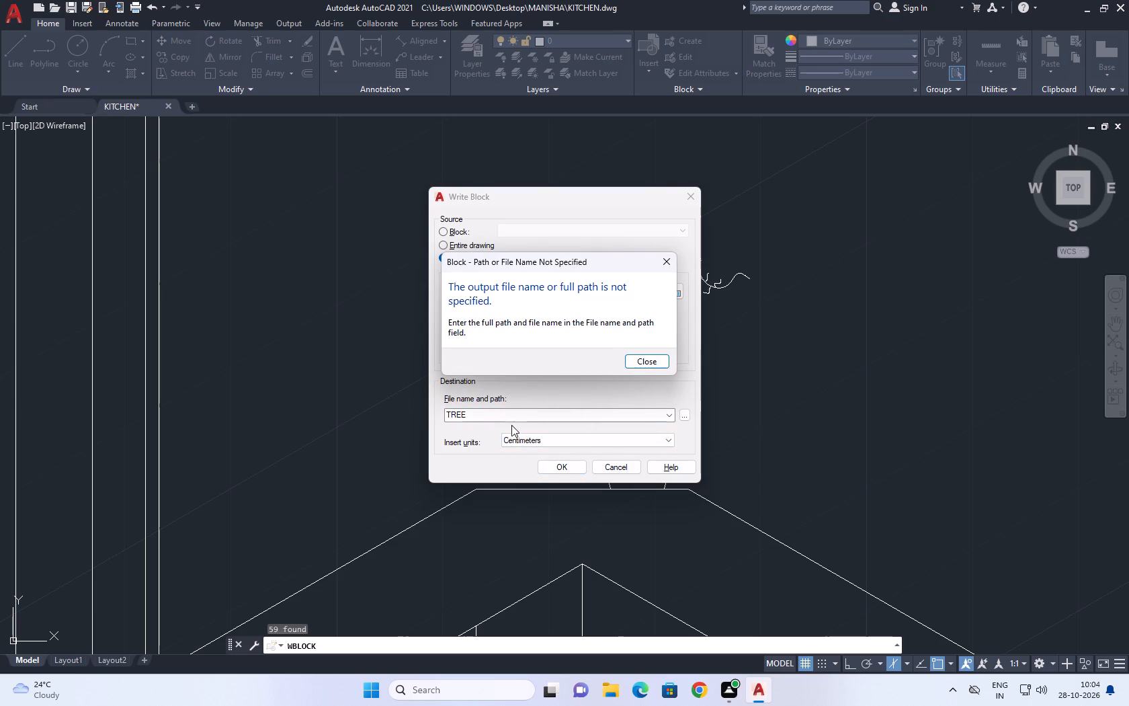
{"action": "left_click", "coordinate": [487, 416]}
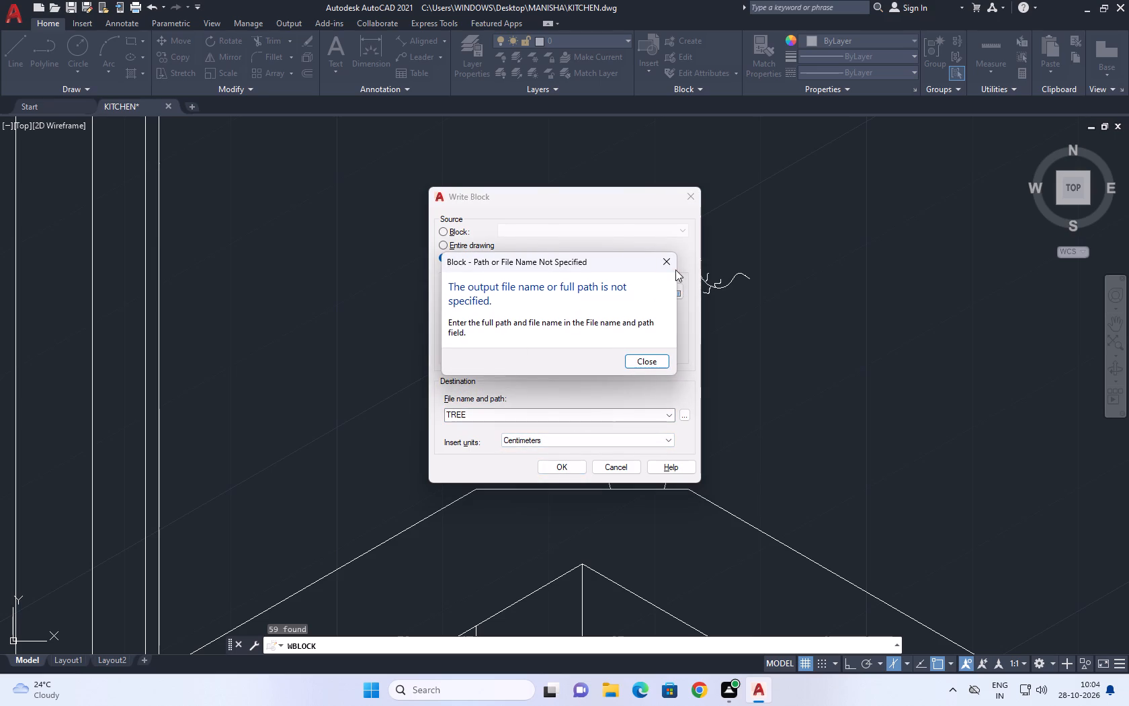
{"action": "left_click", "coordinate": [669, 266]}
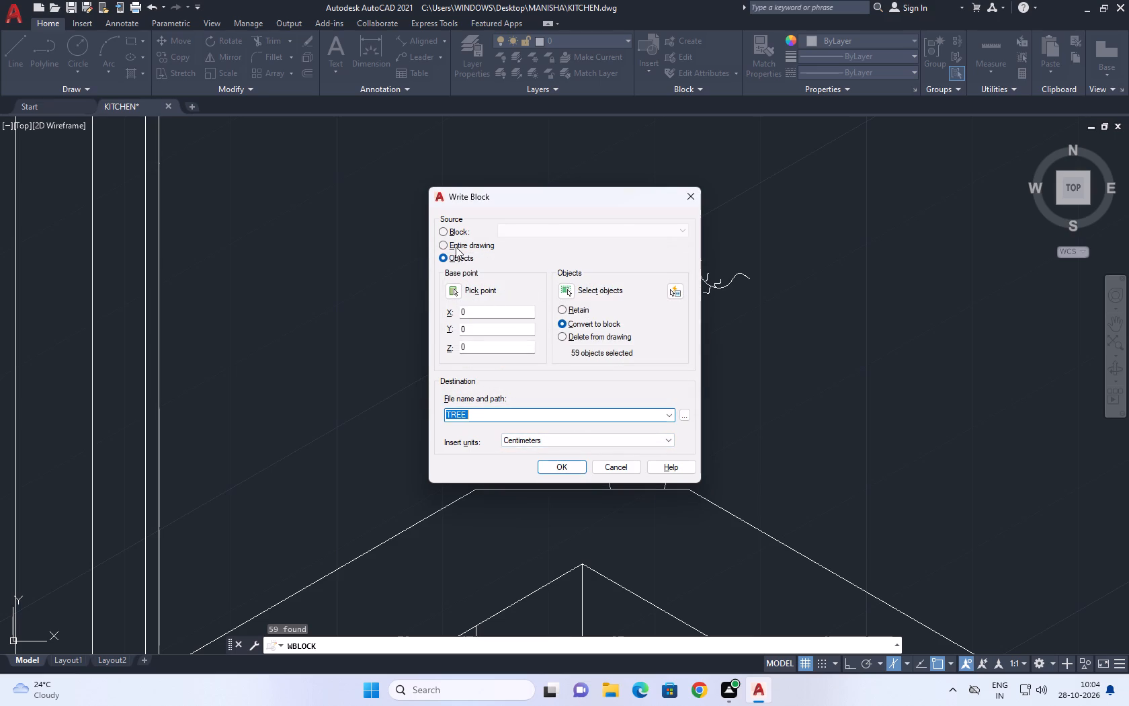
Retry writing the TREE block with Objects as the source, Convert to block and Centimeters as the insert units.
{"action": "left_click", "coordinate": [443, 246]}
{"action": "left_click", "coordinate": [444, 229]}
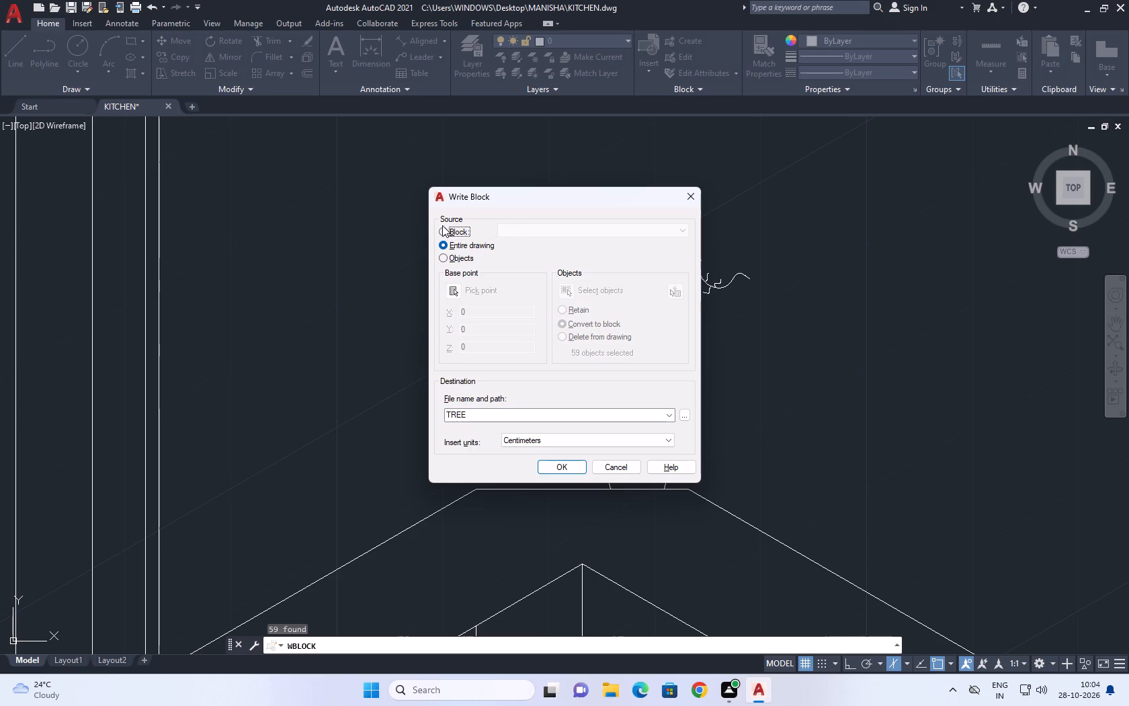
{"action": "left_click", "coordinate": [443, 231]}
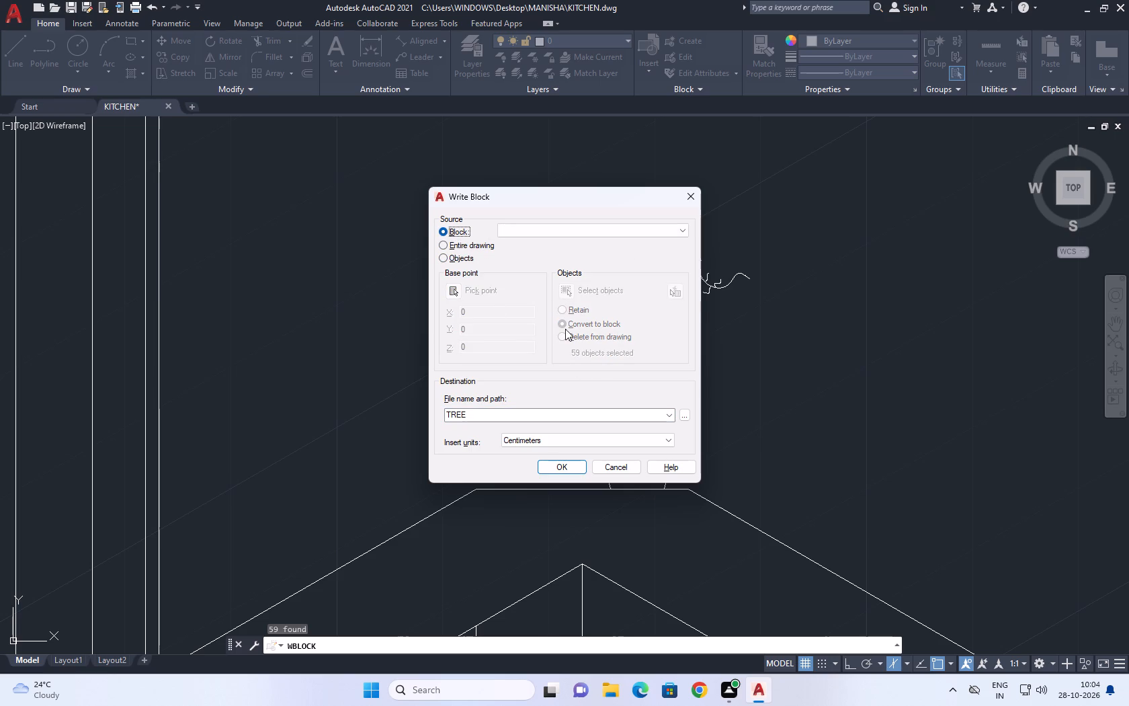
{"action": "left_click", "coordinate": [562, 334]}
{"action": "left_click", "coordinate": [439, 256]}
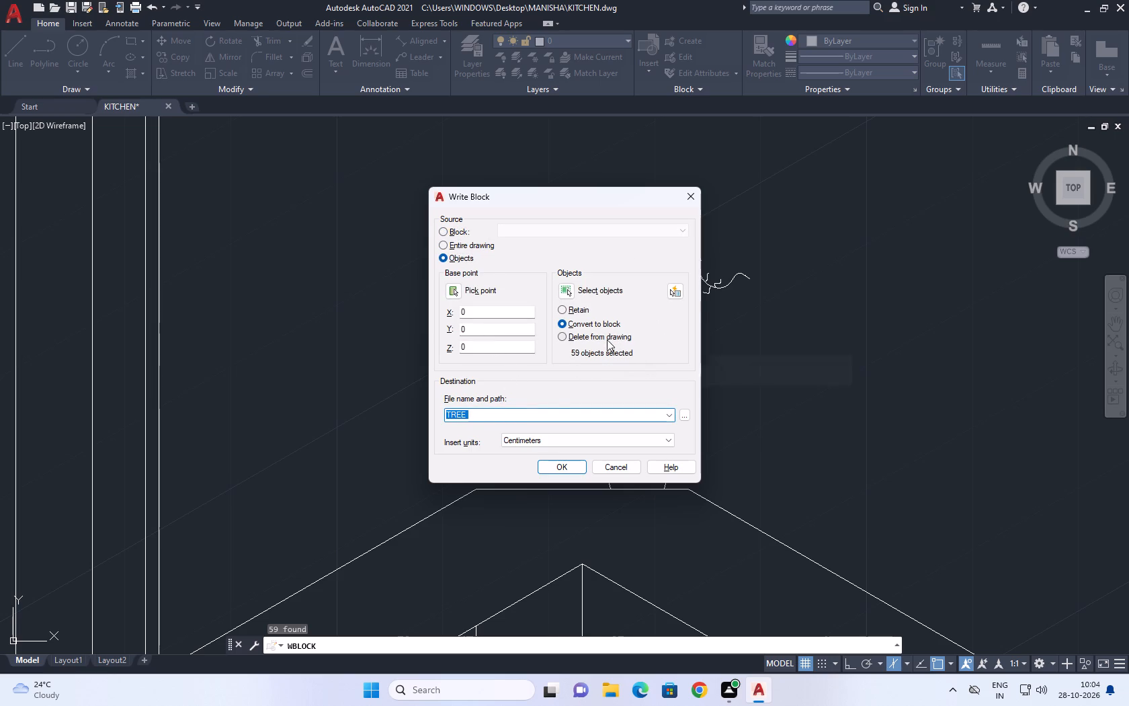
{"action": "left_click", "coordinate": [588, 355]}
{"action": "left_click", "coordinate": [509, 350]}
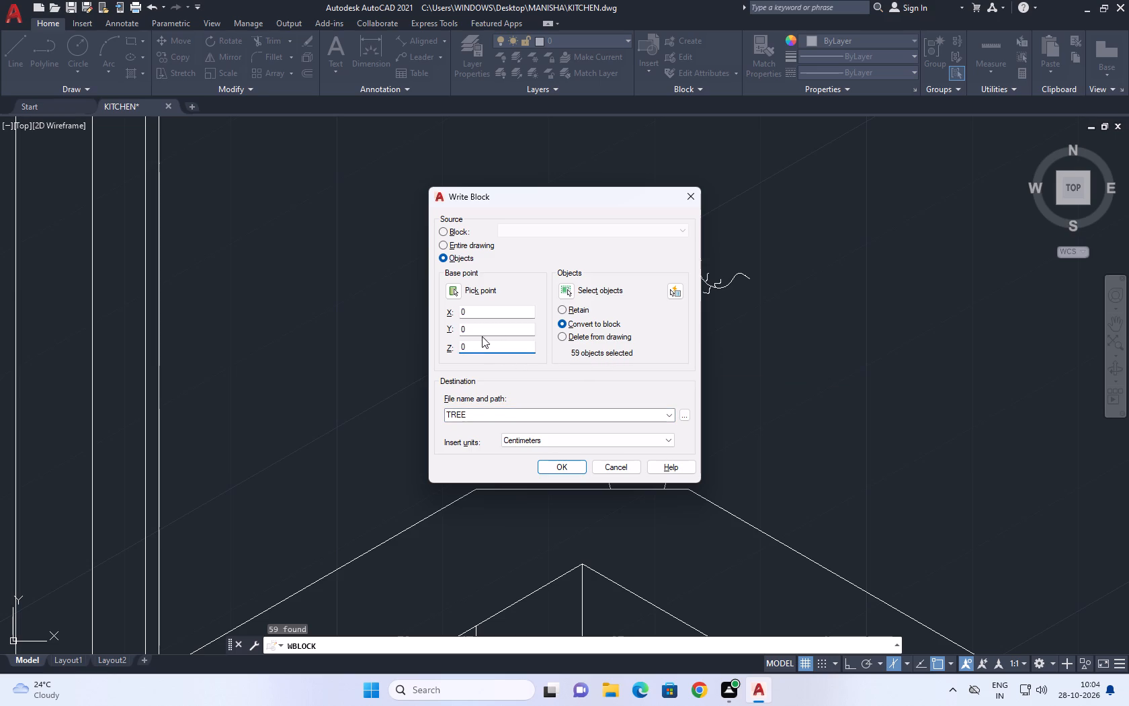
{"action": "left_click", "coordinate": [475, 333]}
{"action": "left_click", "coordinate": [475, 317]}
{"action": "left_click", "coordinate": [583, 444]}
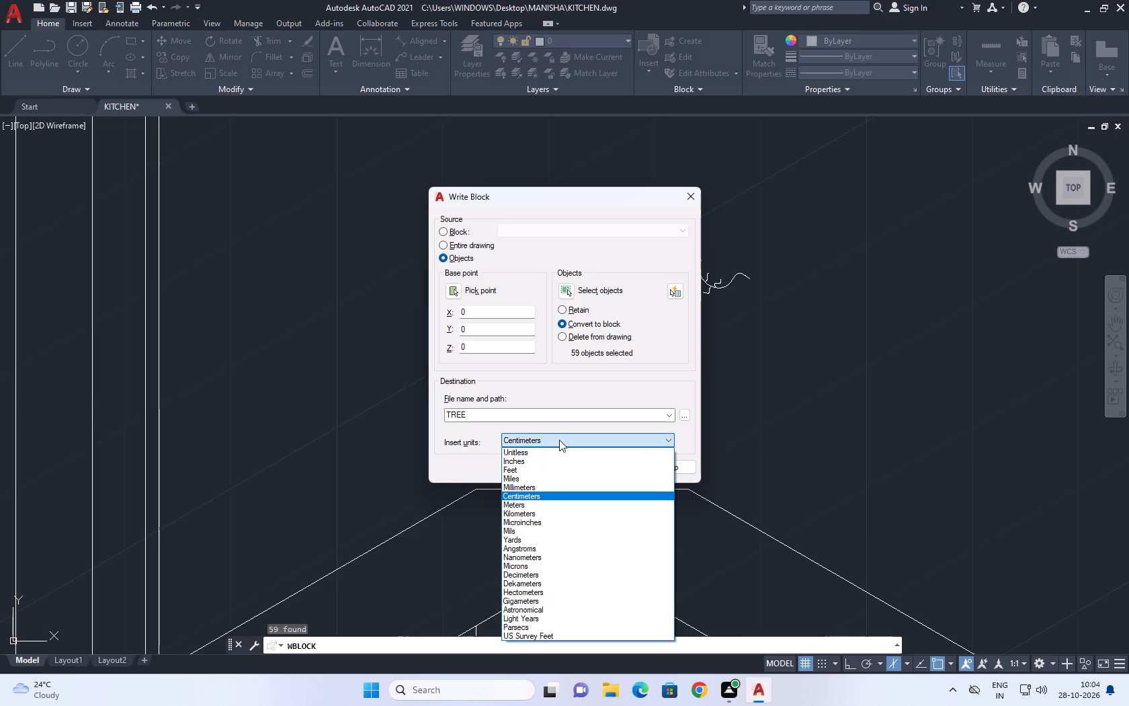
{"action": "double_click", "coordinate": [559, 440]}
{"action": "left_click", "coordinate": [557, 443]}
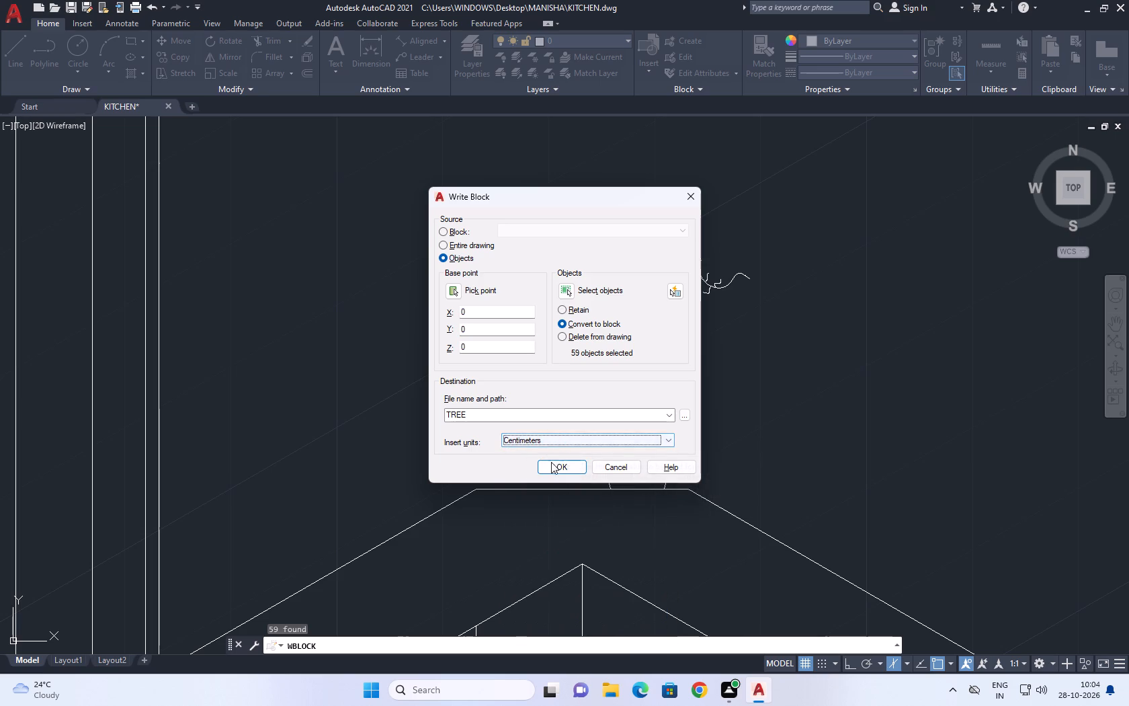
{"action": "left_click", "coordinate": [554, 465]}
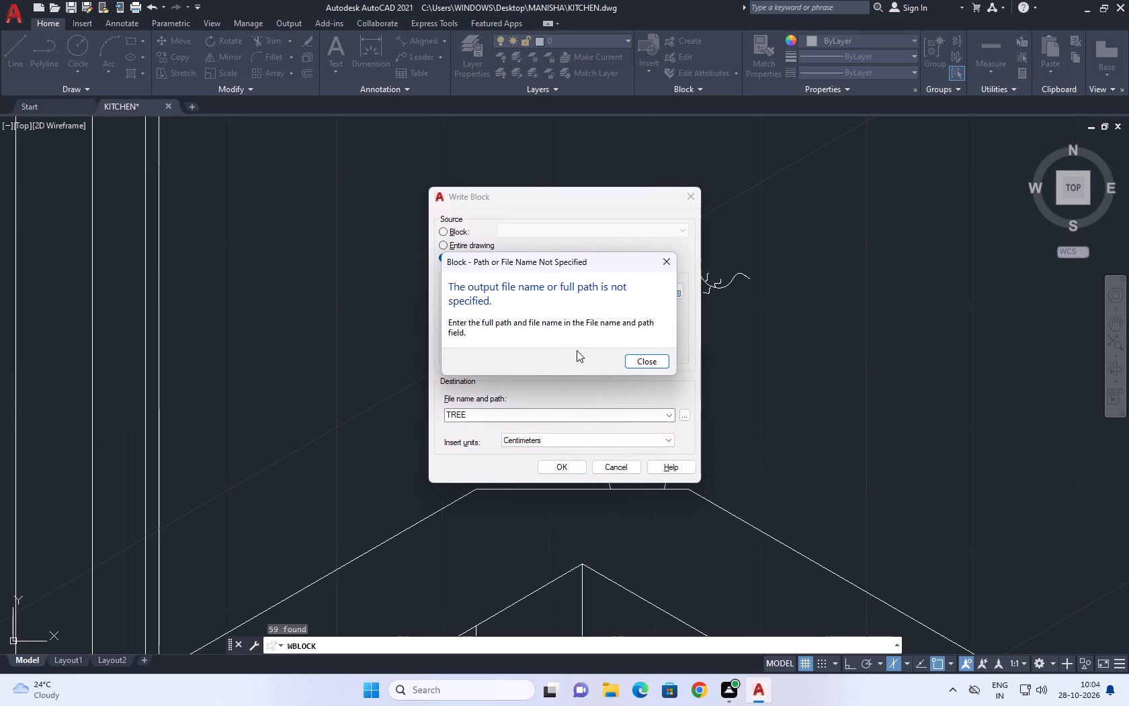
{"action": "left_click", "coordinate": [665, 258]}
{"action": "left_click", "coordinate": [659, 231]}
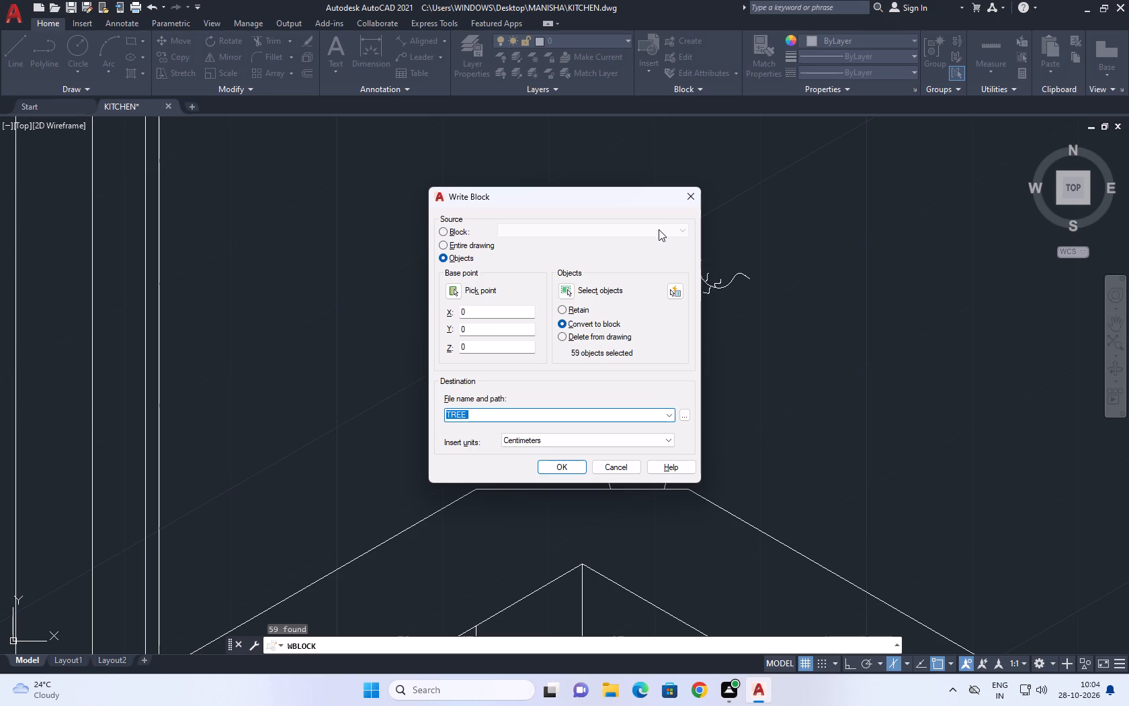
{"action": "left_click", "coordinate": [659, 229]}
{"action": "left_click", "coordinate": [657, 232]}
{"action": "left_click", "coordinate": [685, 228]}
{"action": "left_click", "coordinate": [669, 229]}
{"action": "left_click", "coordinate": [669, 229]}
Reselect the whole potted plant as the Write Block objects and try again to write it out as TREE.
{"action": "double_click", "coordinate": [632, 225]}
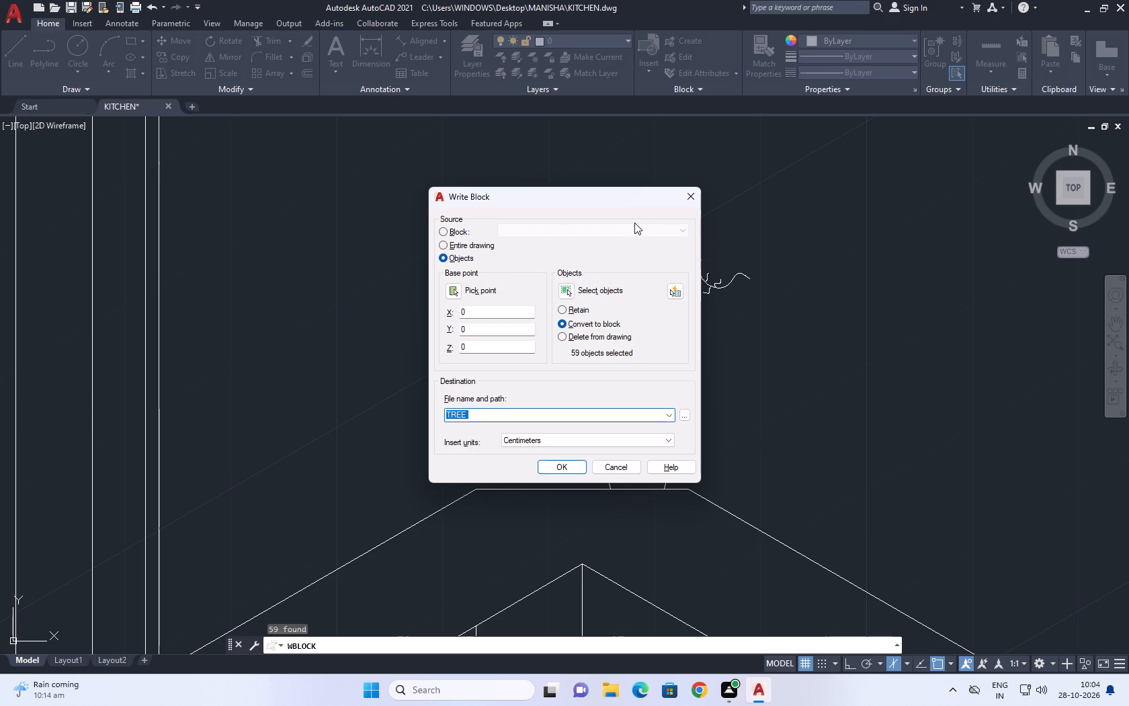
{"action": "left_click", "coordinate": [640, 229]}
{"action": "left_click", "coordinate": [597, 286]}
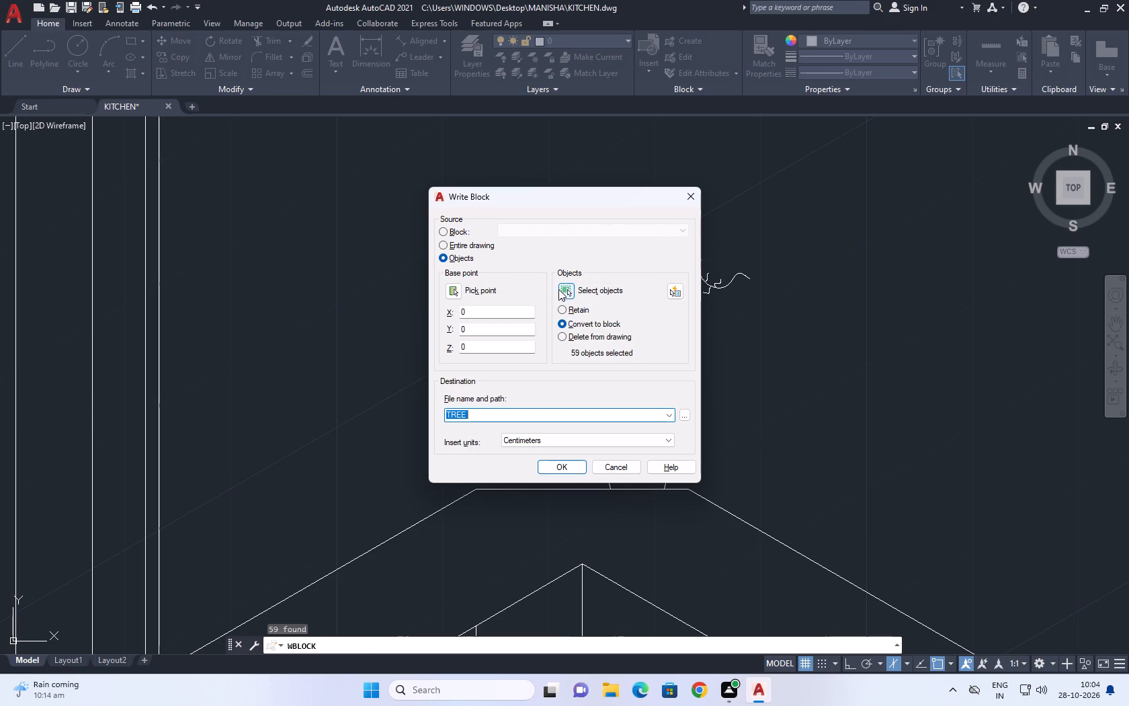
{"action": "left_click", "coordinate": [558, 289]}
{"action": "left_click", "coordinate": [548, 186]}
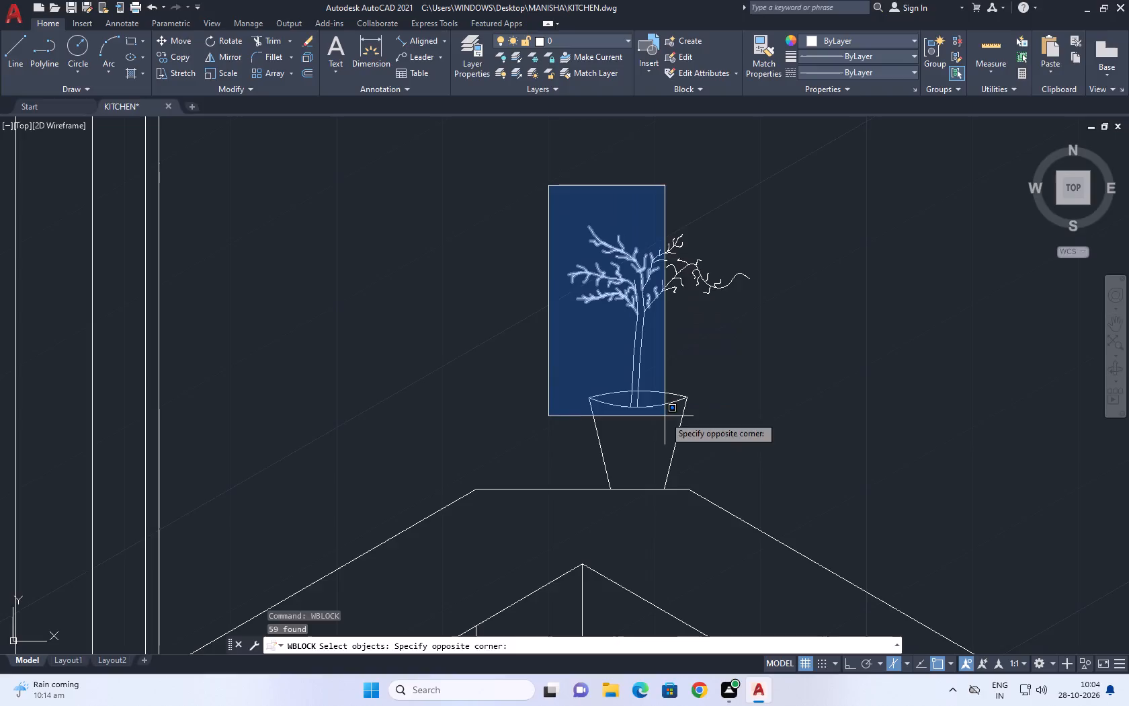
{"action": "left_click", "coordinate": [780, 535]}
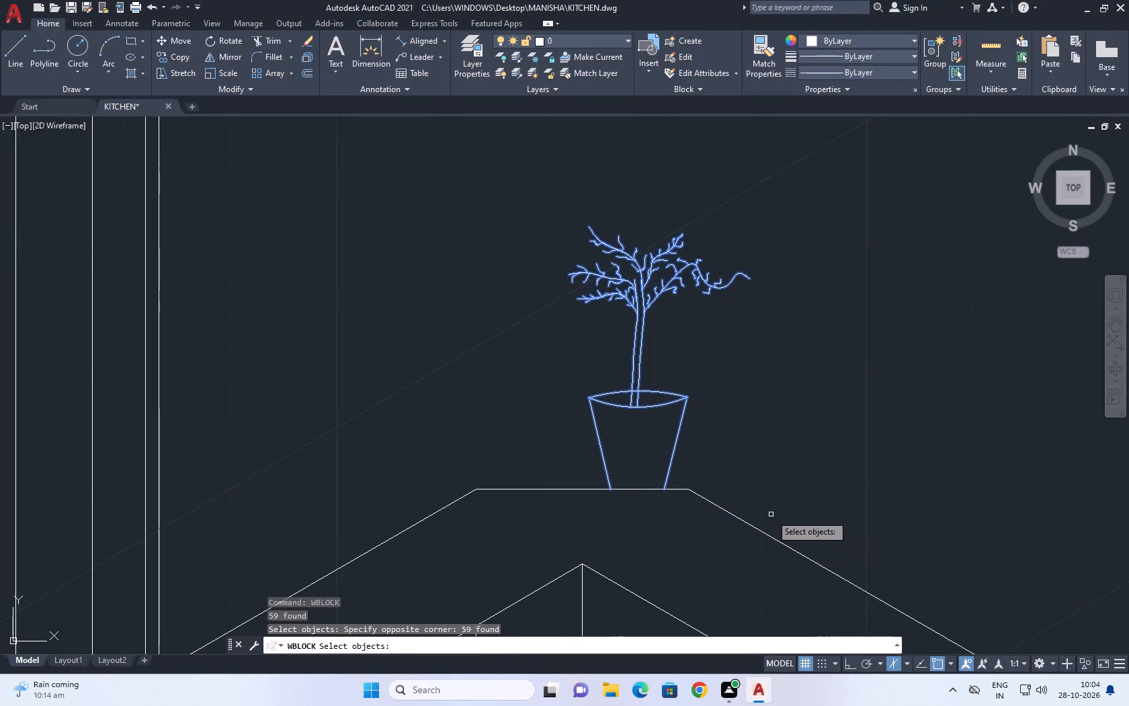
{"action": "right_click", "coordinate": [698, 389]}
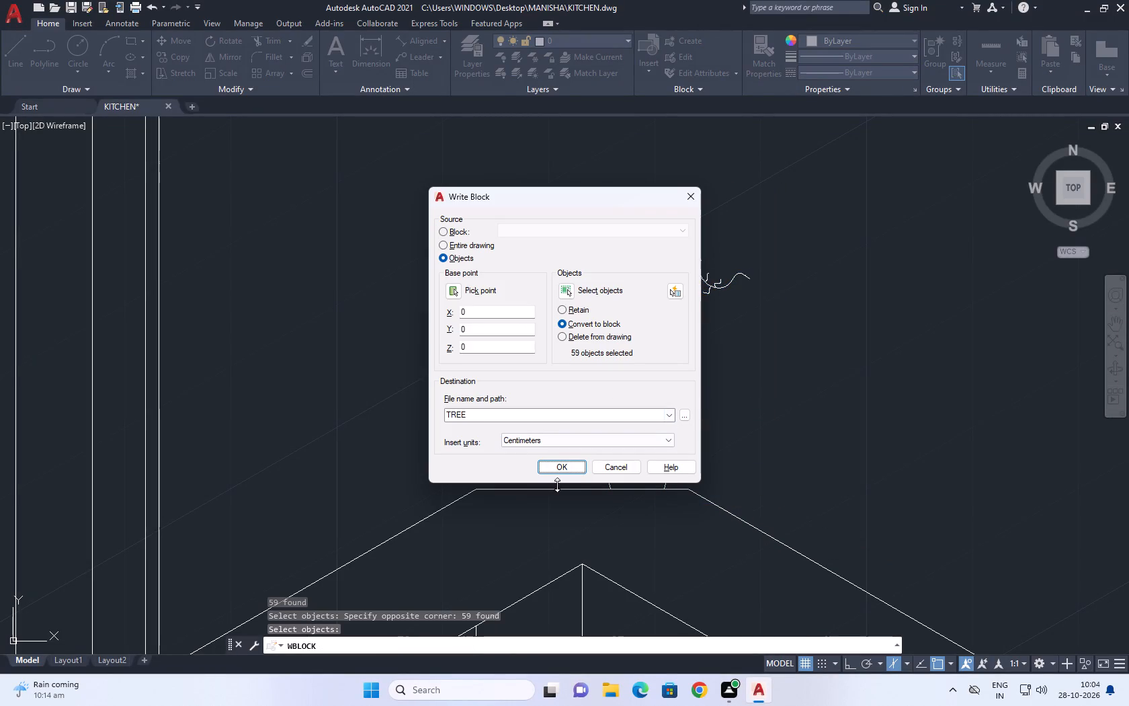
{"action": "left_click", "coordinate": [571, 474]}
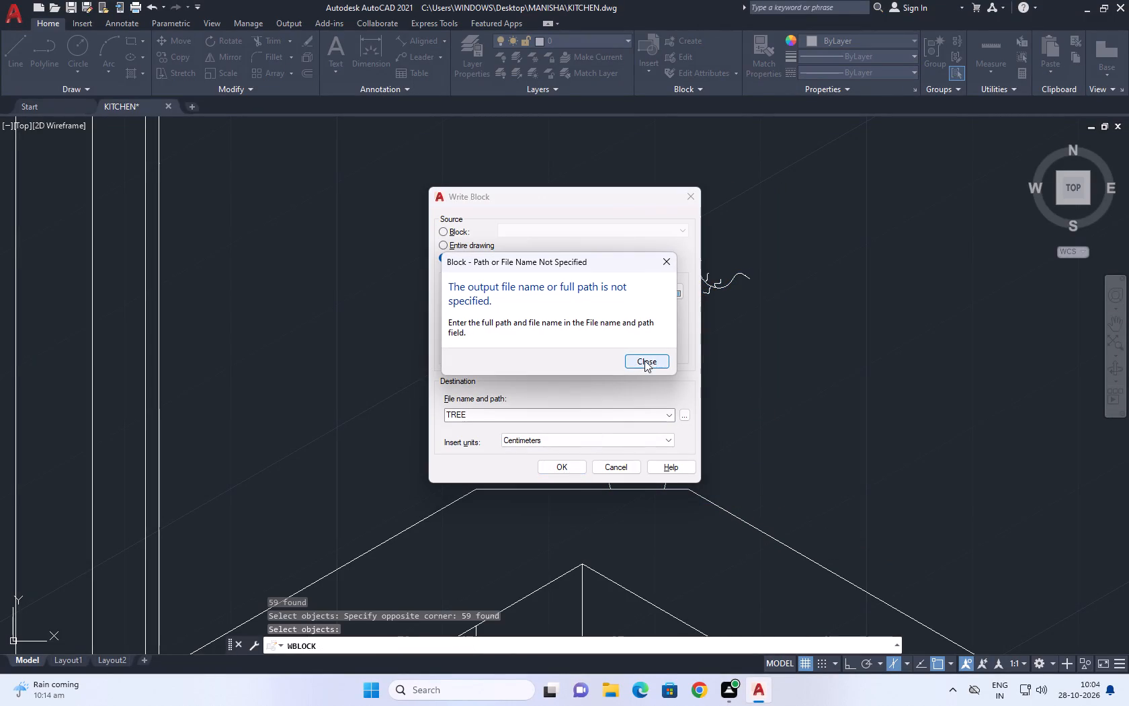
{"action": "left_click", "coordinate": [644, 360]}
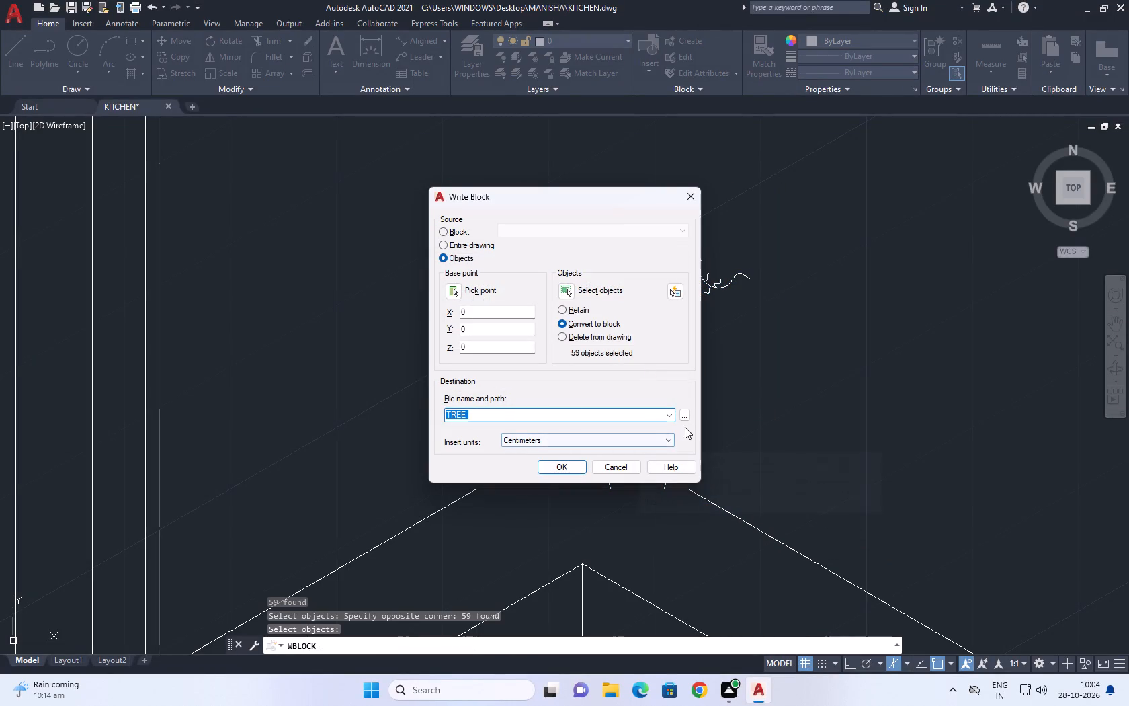
Set the destination to TREE.dwg in the MANISHA folder on the Desktop and write out the plant block.
{"action": "left_click", "coordinate": [685, 416]}
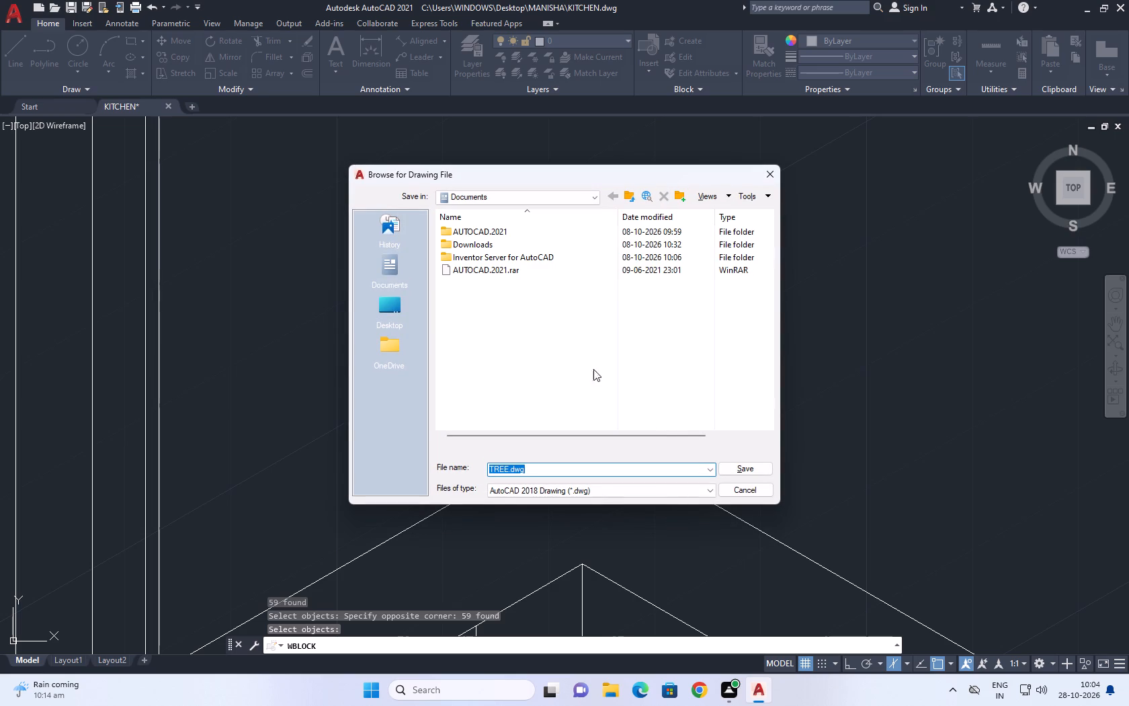
{"action": "left_click", "coordinate": [381, 313]}
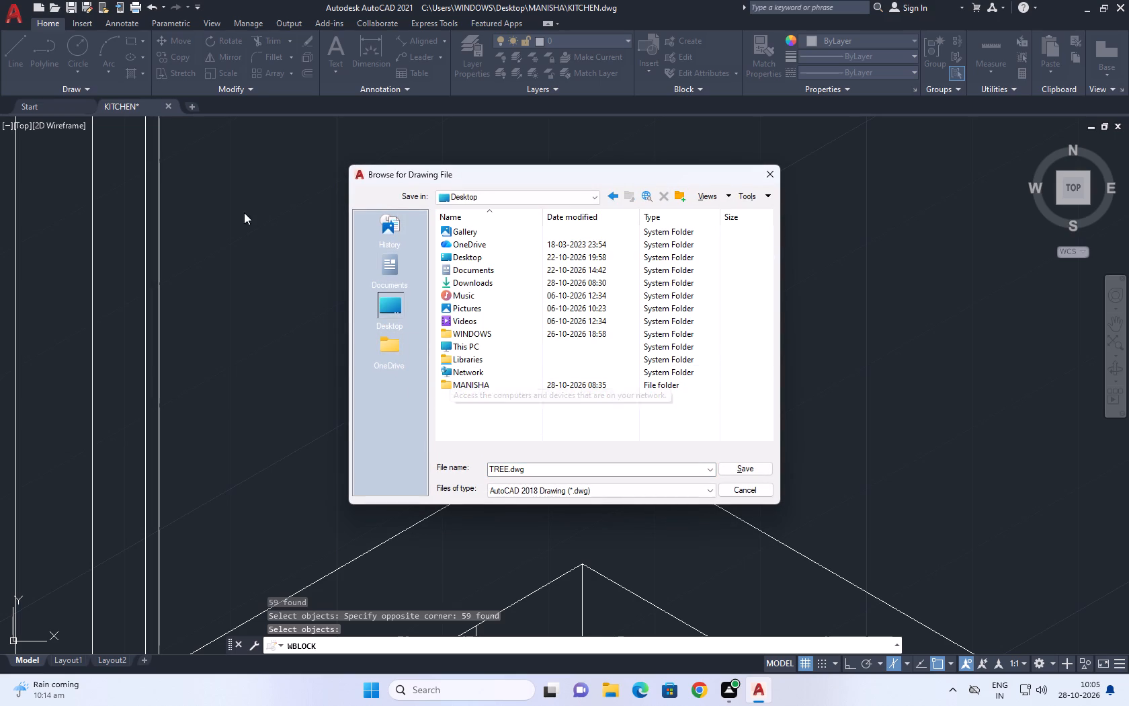
{"action": "double_click", "coordinate": [478, 381]}
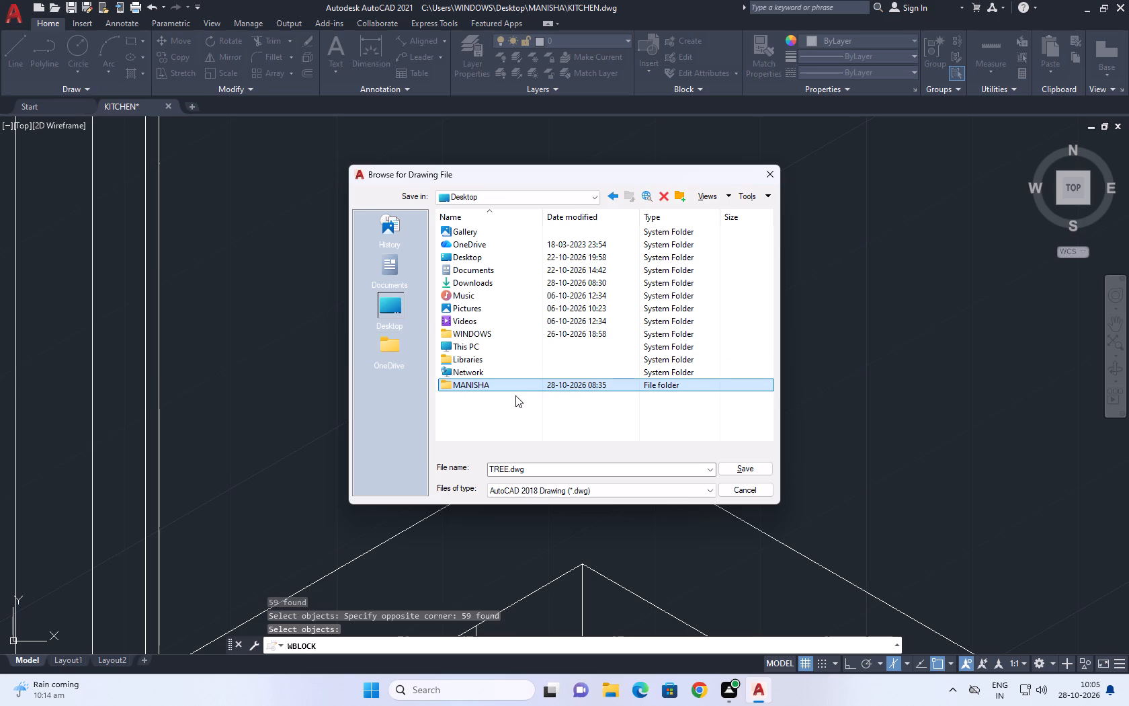
{"action": "double_click", "coordinate": [523, 391]}
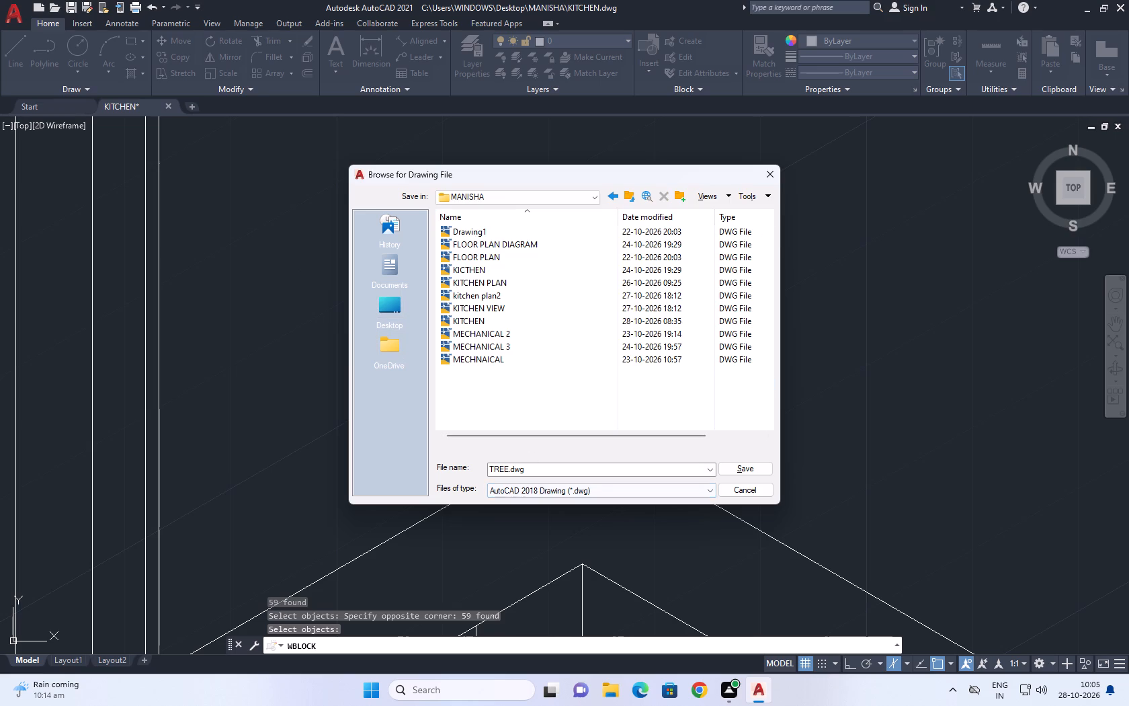
{"action": "left_click", "coordinate": [749, 467]}
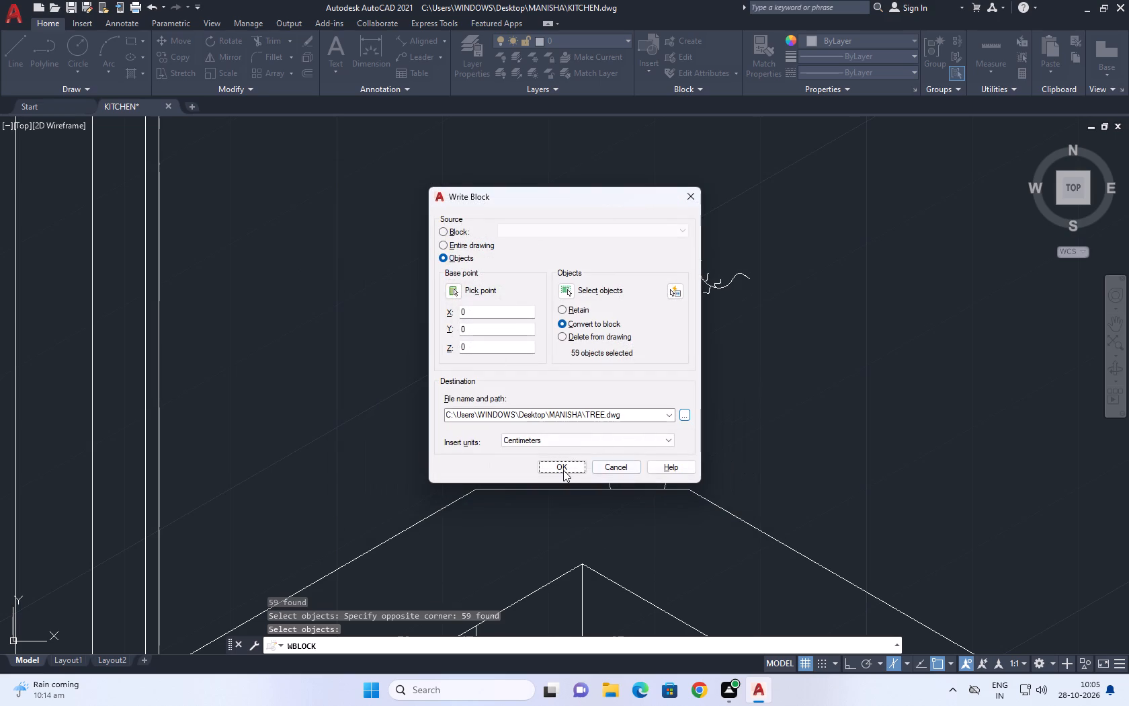
{"action": "left_click", "coordinate": [562, 470]}
Copy the potted plant block straight along the countertop's back corner edge, about 10.7 units from the original.
{"action": "left_click", "coordinate": [715, 409]}
{"action": "left_click", "coordinate": [664, 350]}
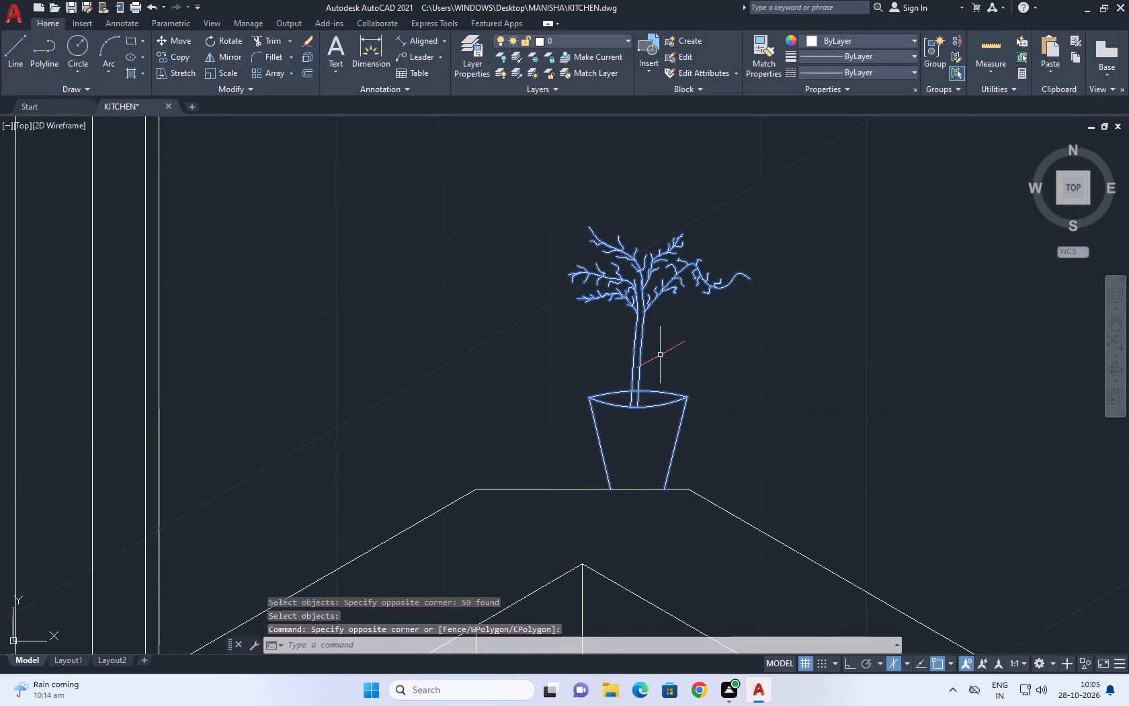
{"action": "scroll", "coordinate": [663, 368], "scroll_direction": "down", "scroll_amount": 2}
{"action": "middle_click_drag", "start_coordinate": [702, 387], "coordinate": [648, 418]}
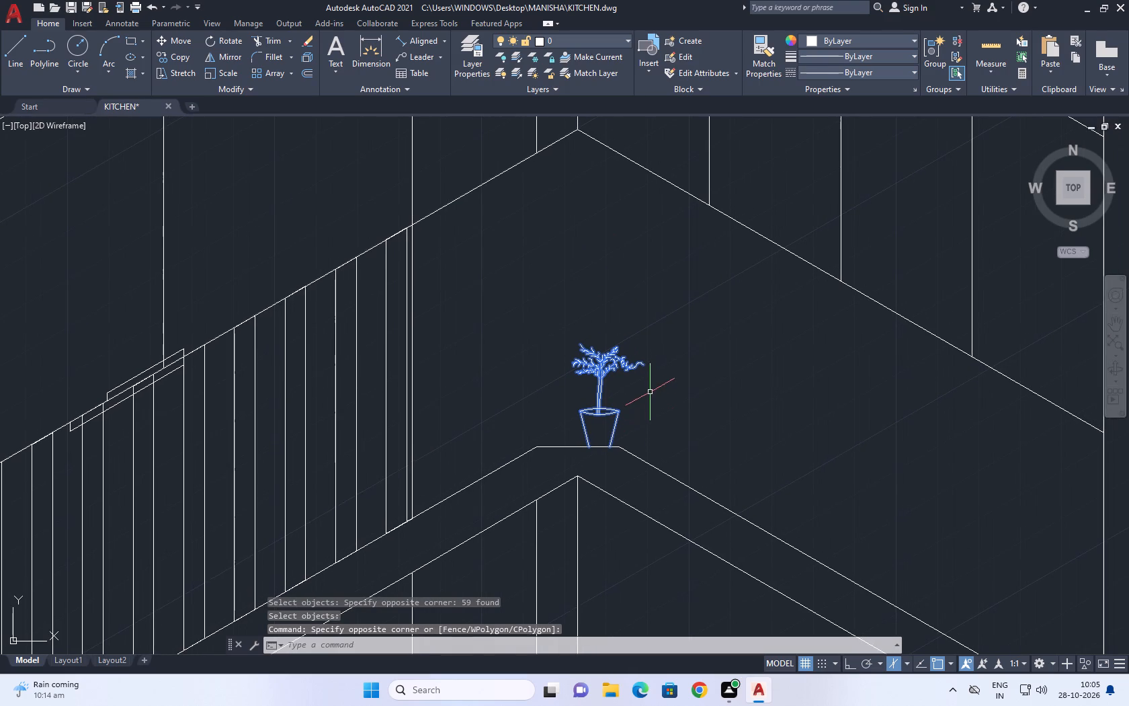
{"action": "left_click", "coordinate": [177, 53]}
{"action": "scroll", "coordinate": [642, 478], "scroll_direction": "up", "scroll_amount": 1}
{"action": "left_click", "coordinate": [626, 451]}
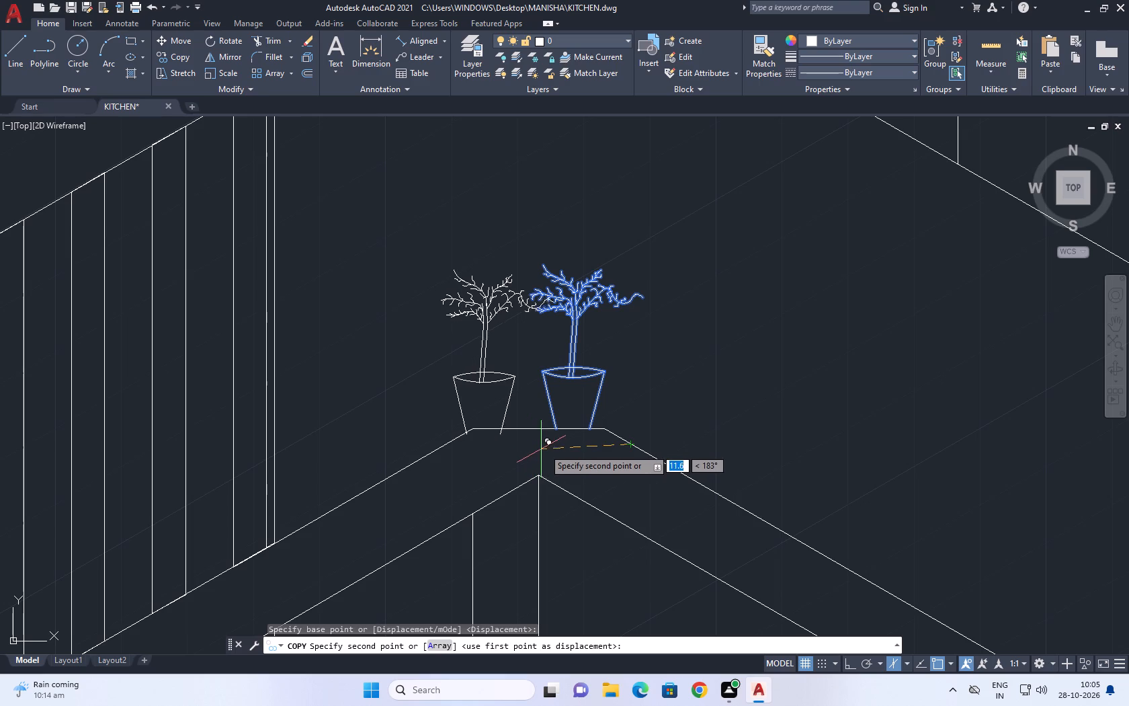
{"action": "scroll", "coordinate": [541, 448], "scroll_direction": "up", "scroll_amount": 1}
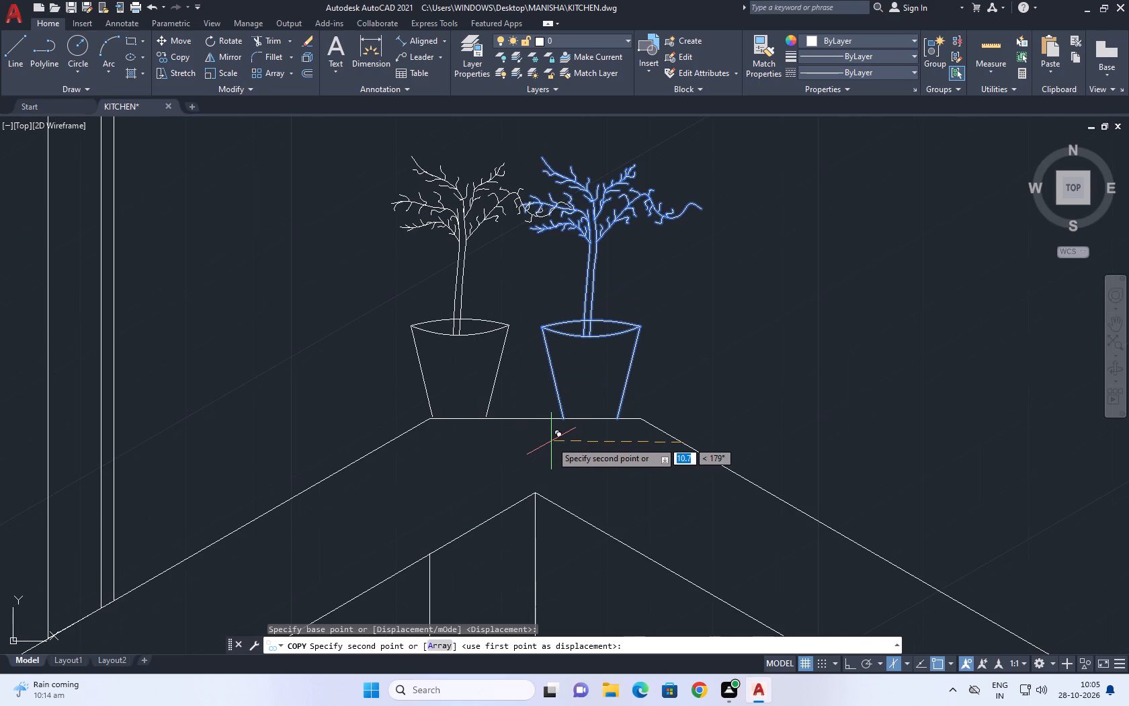
{"action": "left_click", "coordinate": [551, 442]}
{"action": "right_click", "coordinate": [743, 417]}
{"action": "left_click", "coordinate": [800, 448]}
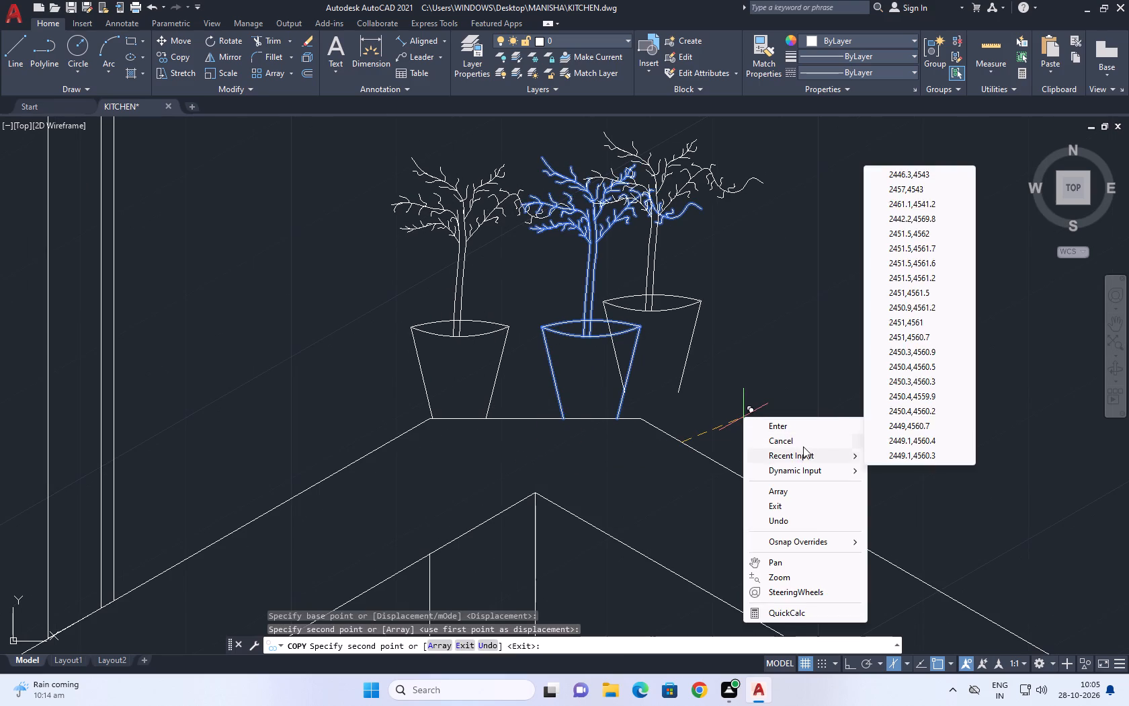
{"action": "left_click", "coordinate": [796, 442]}
Scale one of the two plants, the one nearer the slatted wall, down to about a third from its pot base.
{"action": "scroll", "coordinate": [442, 429], "scroll_direction": "up", "scroll_amount": 2}
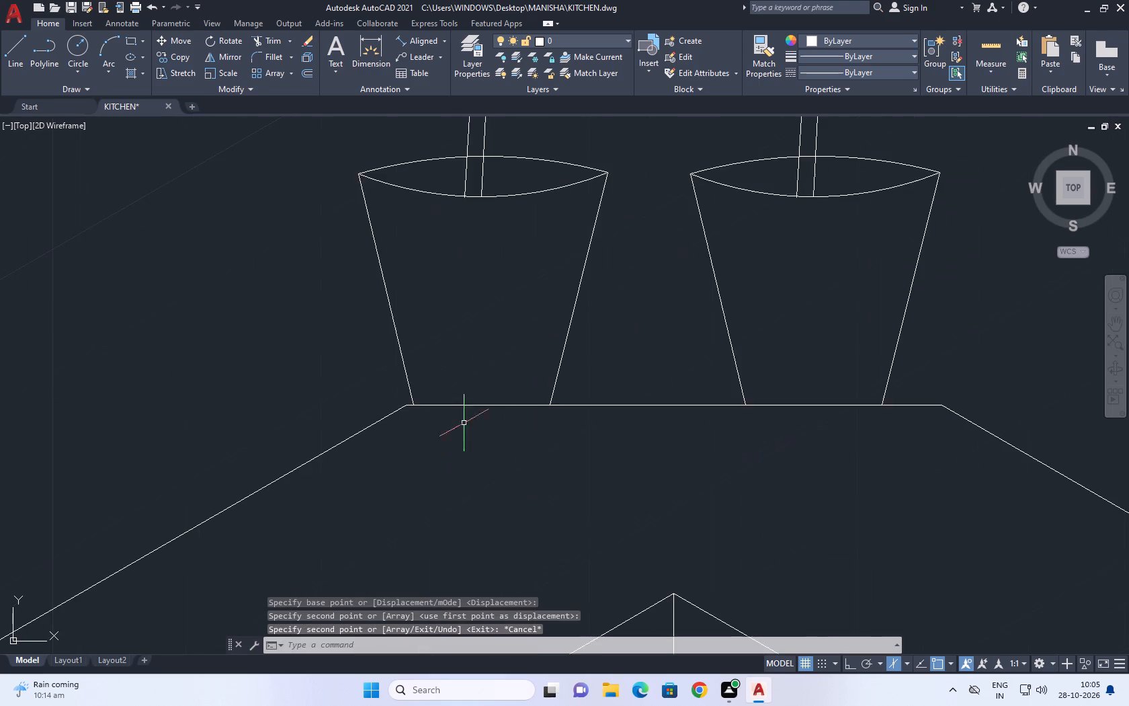
{"action": "scroll", "coordinate": [537, 401], "scroll_direction": "up", "scroll_amount": 2}
{"action": "left_click", "coordinate": [595, 383]}
{"action": "left_click", "coordinate": [556, 327]}
{"action": "middle_click_drag", "start_coordinate": [478, 323], "coordinate": [525, 444]}
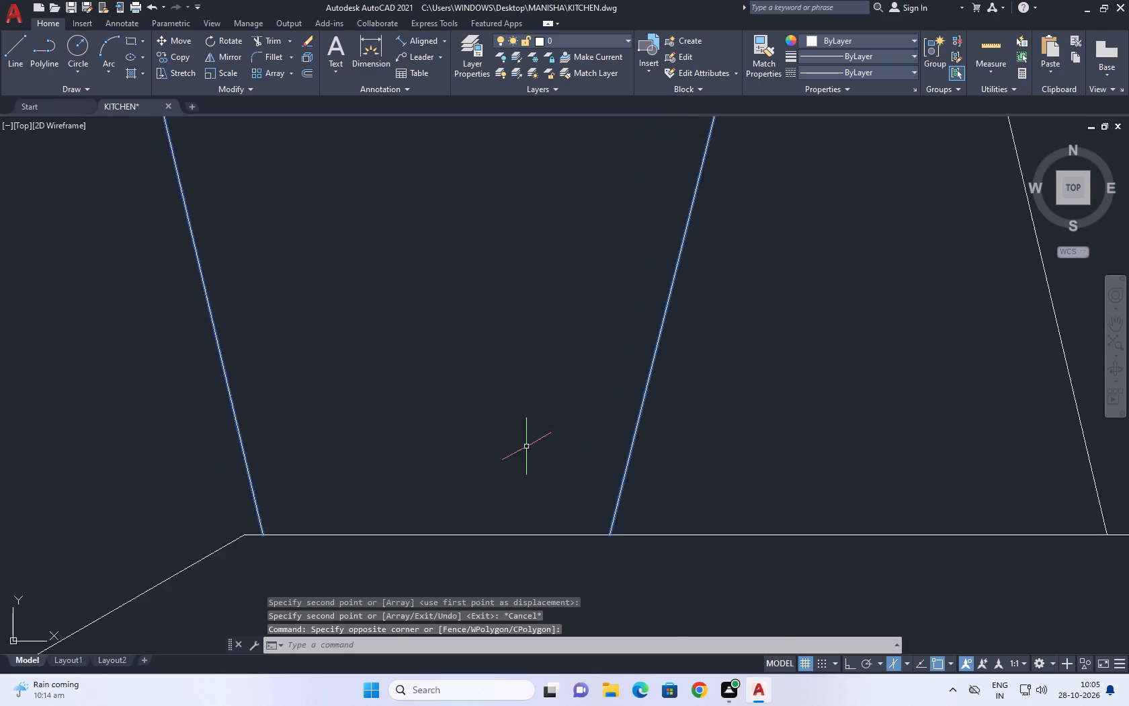
{"action": "scroll", "coordinate": [527, 447], "scroll_direction": "down", "scroll_amount": 4}
{"action": "left_click", "coordinate": [229, 73]}
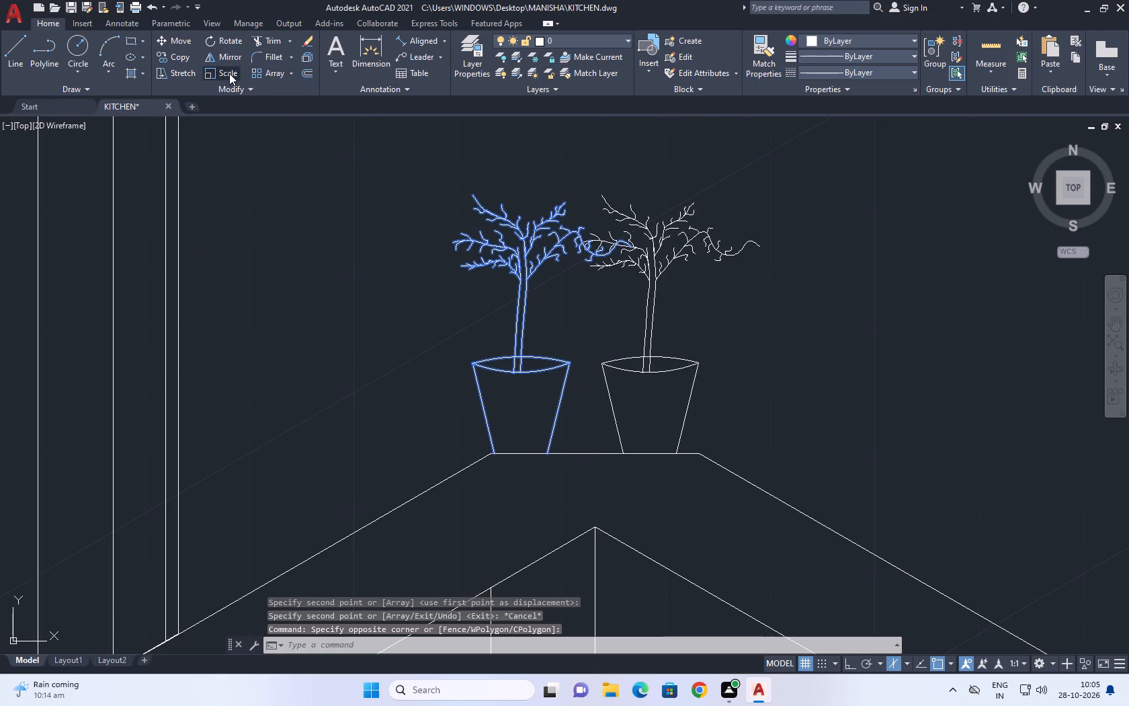
{"action": "scroll", "coordinate": [493, 436], "scroll_direction": "up", "scroll_amount": 1}
{"action": "left_click", "coordinate": [512, 463]}
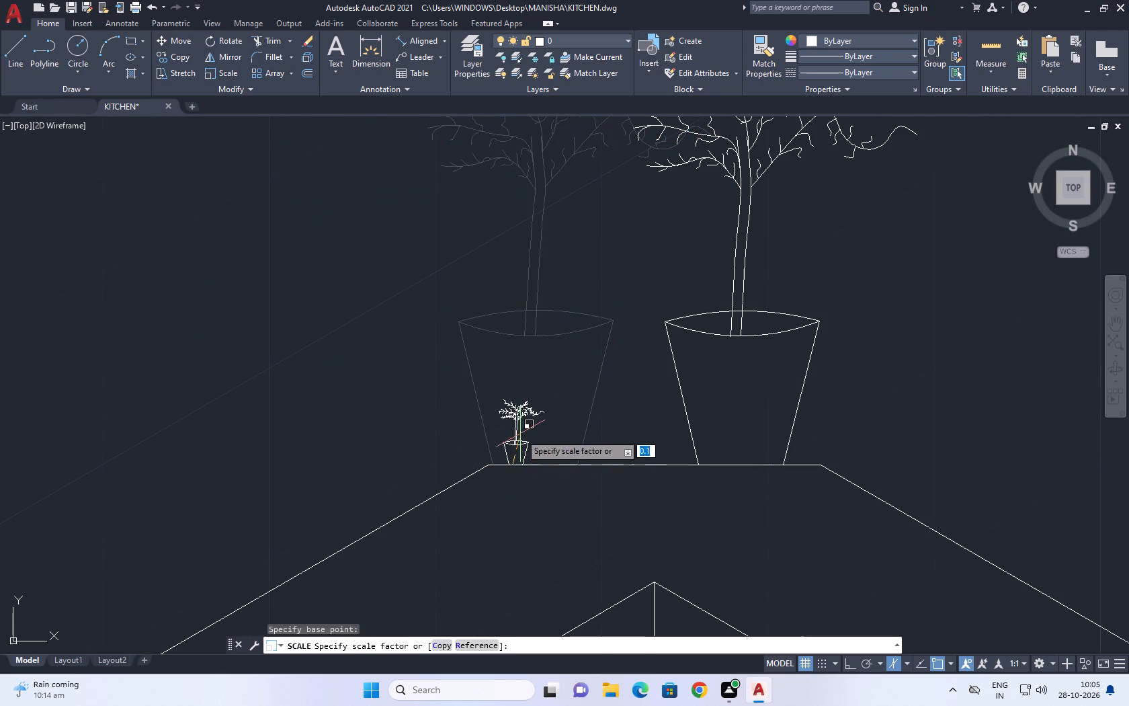
{"action": "left_click", "coordinate": [533, 396]}
Move the small plant a short distance along the corner edge towards the large plant.
{"action": "scroll", "coordinate": [562, 375], "scroll_direction": "down", "scroll_amount": 2}
{"action": "middle_click_drag", "start_coordinate": [752, 373], "coordinate": [713, 371]}
{"action": "scroll", "coordinate": [538, 379], "scroll_direction": "up", "scroll_amount": 1}
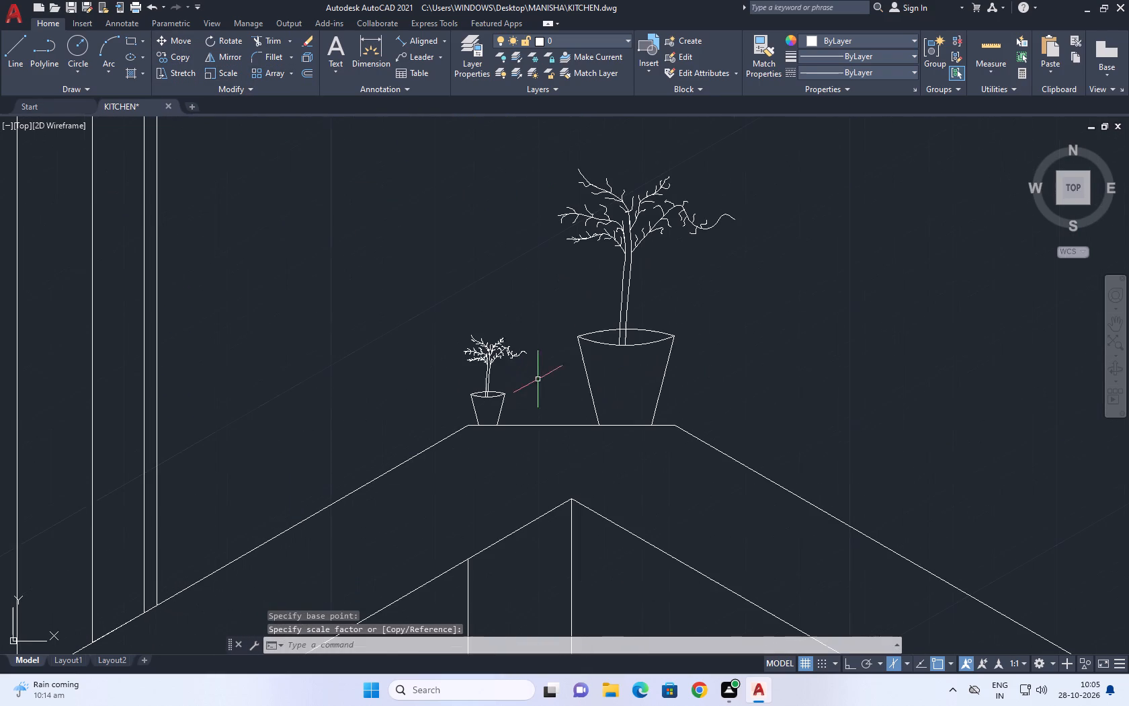
{"action": "left_click_drag", "start_coordinate": [528, 402], "coordinate": [509, 387]}
{"action": "left_click", "coordinate": [474, 358]}
{"action": "left_click", "coordinate": [182, 38]}
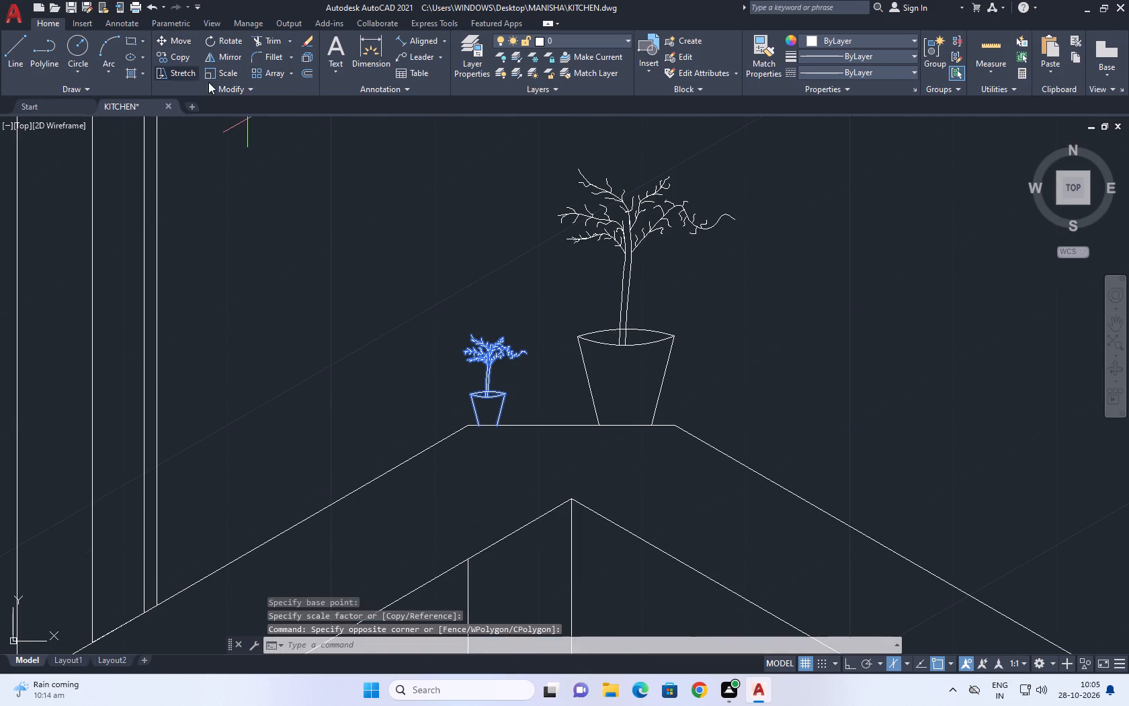
{"action": "scroll", "coordinate": [487, 424], "scroll_direction": "up", "scroll_amount": 6}
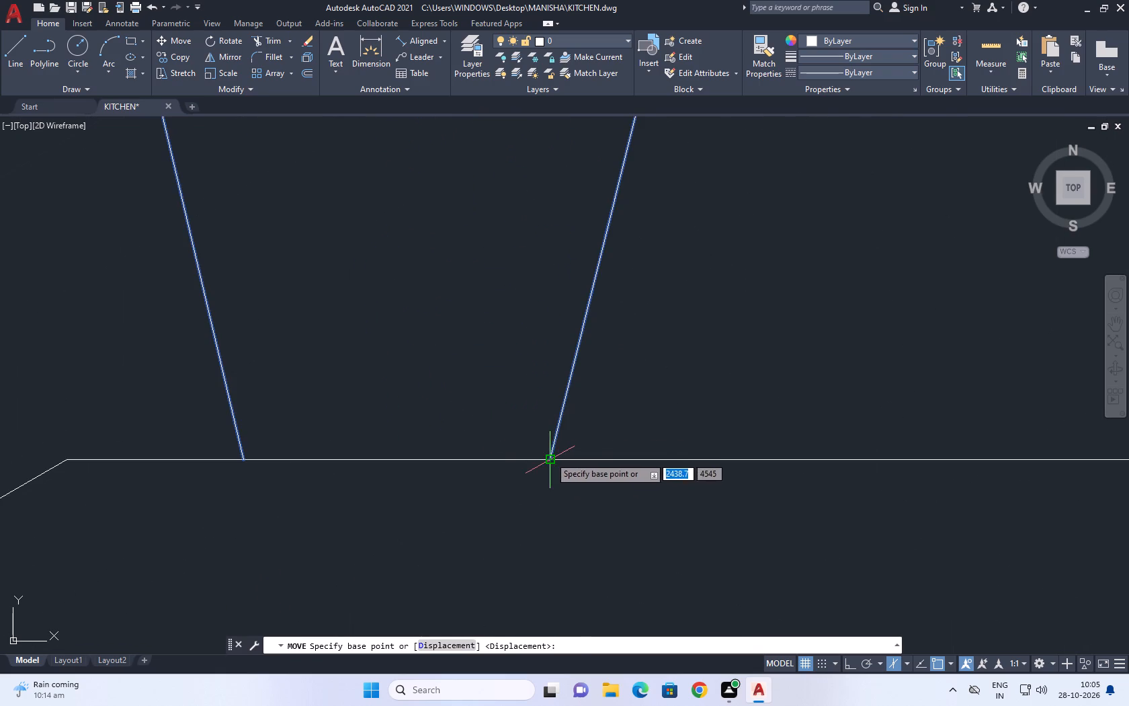
{"action": "left_click", "coordinate": [547, 457]}
{"action": "scroll", "coordinate": [658, 389], "scroll_direction": "down", "scroll_amount": 2}
{"action": "left_click", "coordinate": [715, 414]}
Scale the small plant up slightly from the bottom corner of its pot.
{"action": "scroll", "coordinate": [865, 375], "scroll_direction": "down", "scroll_amount": 8}
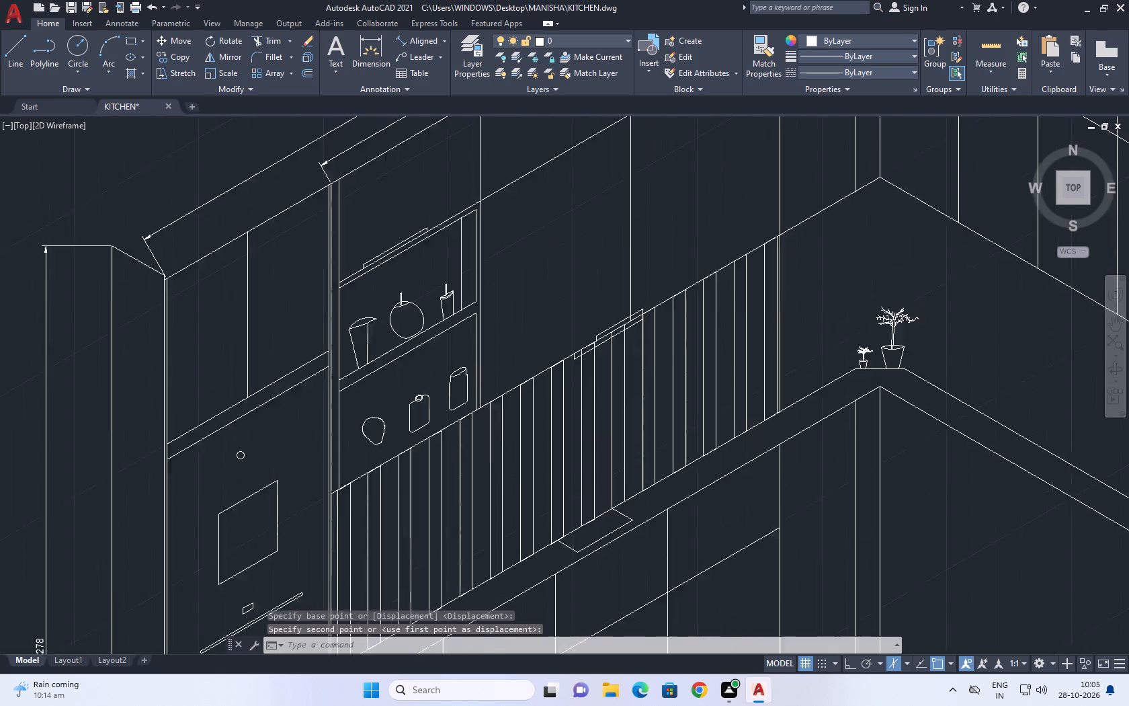
{"action": "middle_click_drag", "start_coordinate": [916, 349], "coordinate": [558, 362]}
{"action": "scroll", "coordinate": [551, 362], "scroll_direction": "up", "scroll_amount": 1}
{"action": "scroll", "coordinate": [544, 365], "scroll_direction": "down", "scroll_amount": 1}
{"action": "scroll", "coordinate": [511, 391], "scroll_direction": "up", "scroll_amount": 6}
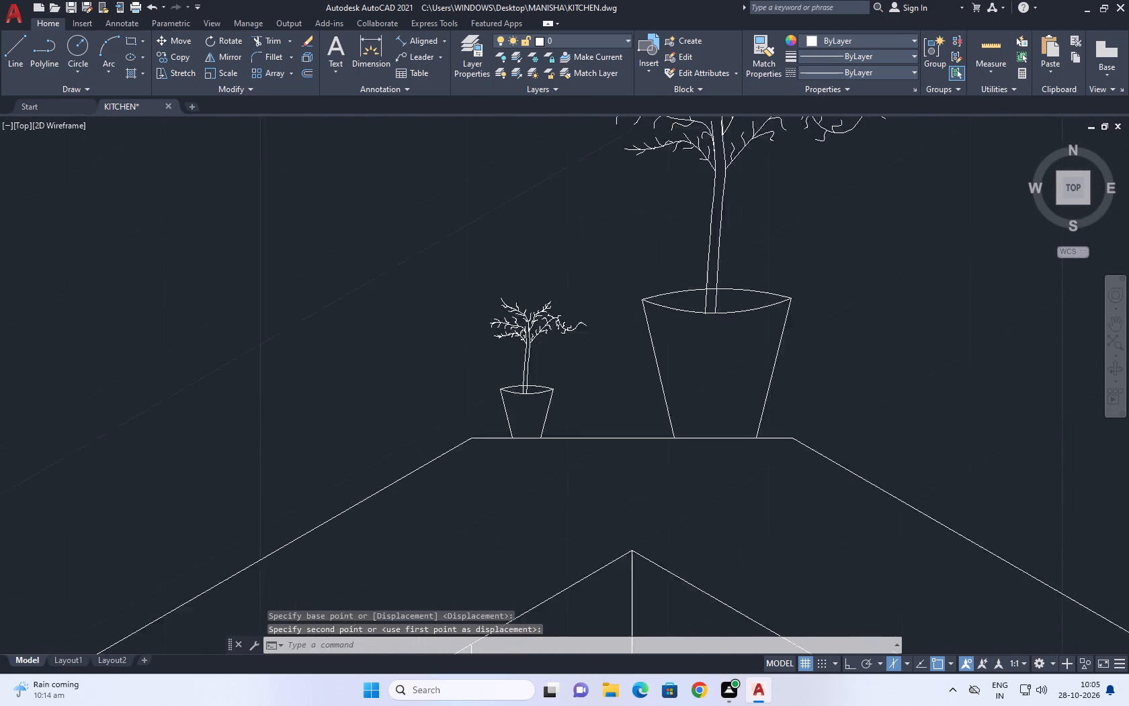
{"action": "left_click", "coordinate": [608, 390]}
{"action": "left_click", "coordinate": [503, 342]}
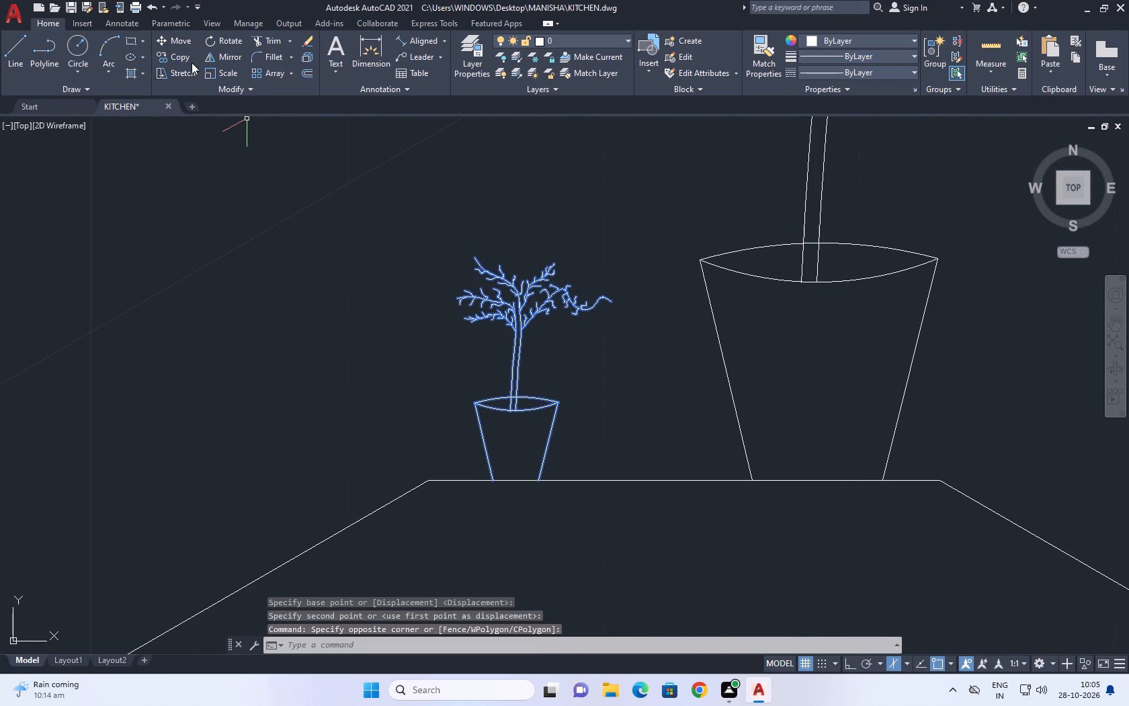
{"action": "left_click", "coordinate": [225, 72]}
{"action": "left_click", "coordinate": [491, 476]}
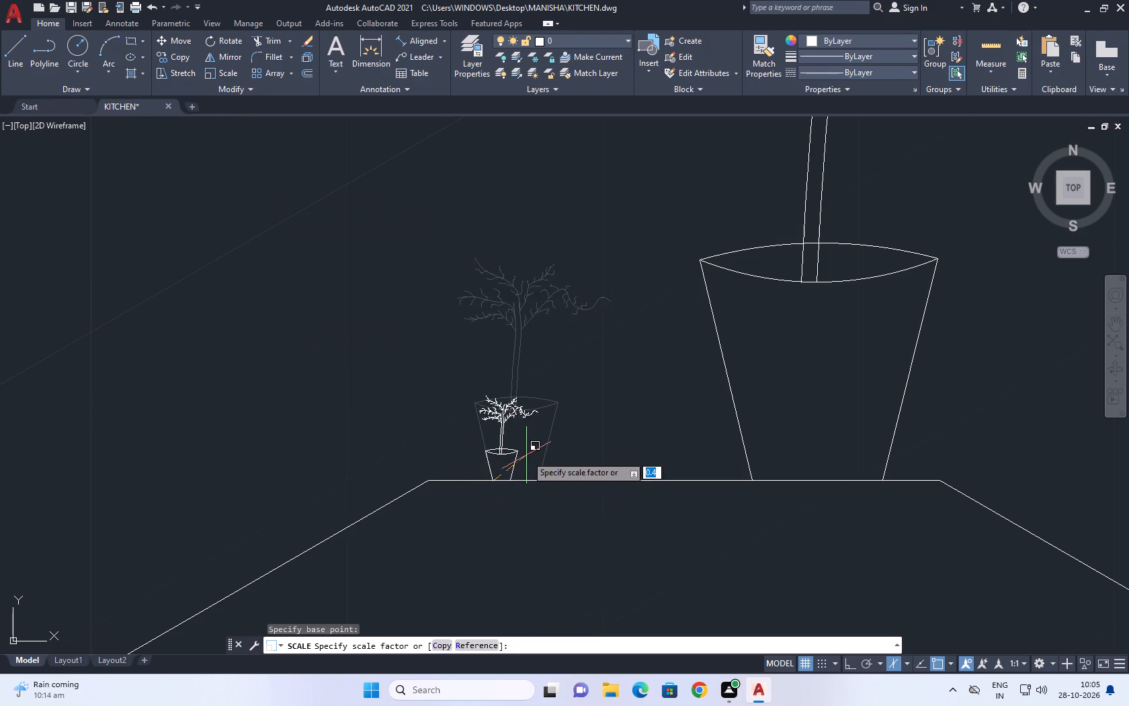
{"action": "left_click", "coordinate": [591, 398]}
Draw three connected top-isoplane lines outlining a small rectangle on the countertop against its back edge, beside the large plant.
{"action": "scroll", "coordinate": [607, 395], "scroll_direction": "down", "scroll_amount": 3}
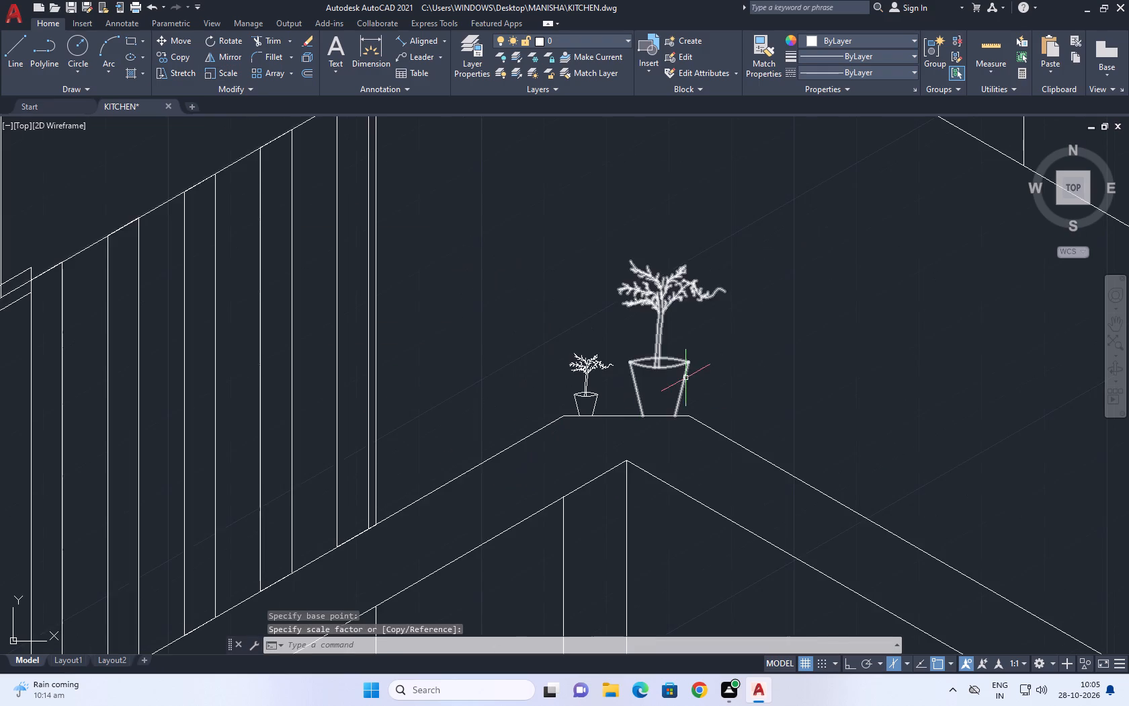
{"action": "middle_click_drag", "start_coordinate": [687, 379], "coordinate": [449, 391]}
{"action": "scroll", "coordinate": [580, 405], "scroll_direction": "down", "scroll_amount": 3}
{"action": "middle_click_drag", "start_coordinate": [565, 426], "coordinate": [394, 403]}
{"action": "scroll", "coordinate": [490, 419], "scroll_direction": "down", "scroll_amount": 2}
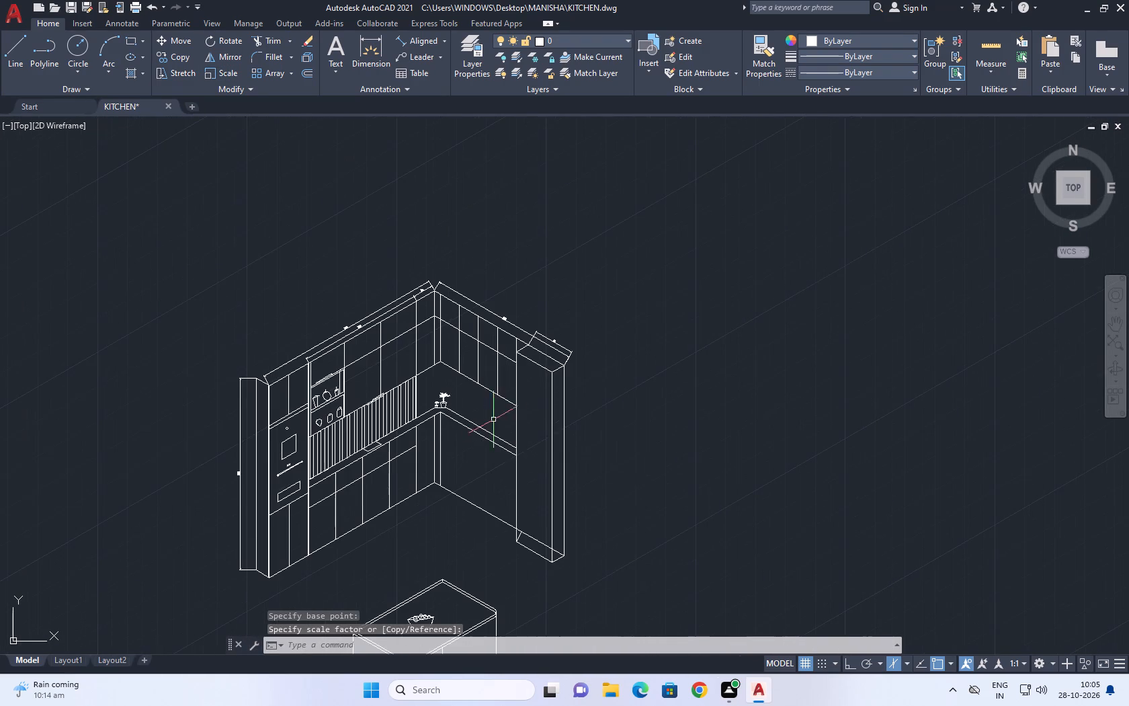
{"action": "scroll", "coordinate": [450, 430], "scroll_direction": "up", "scroll_amount": 3}
{"action": "middle_click_drag", "start_coordinate": [454, 410], "coordinate": [474, 442]}
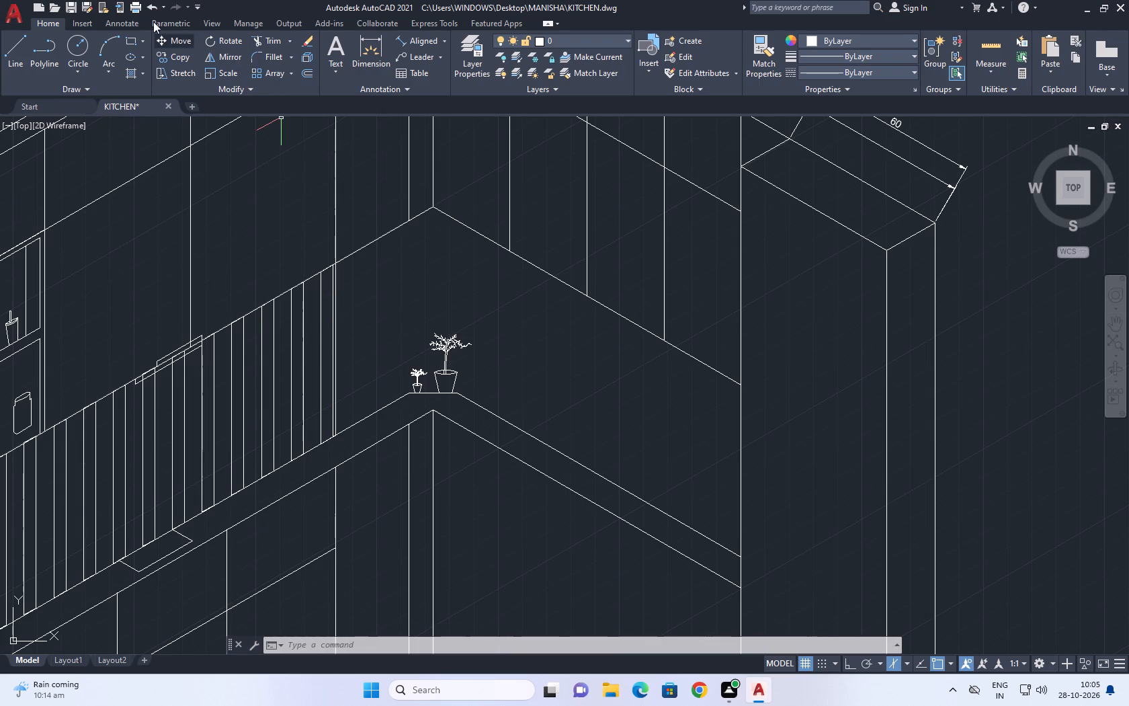
{"action": "left_click", "coordinate": [13, 40]}
{"action": "scroll", "coordinate": [445, 406], "scroll_direction": "up", "scroll_amount": 2}
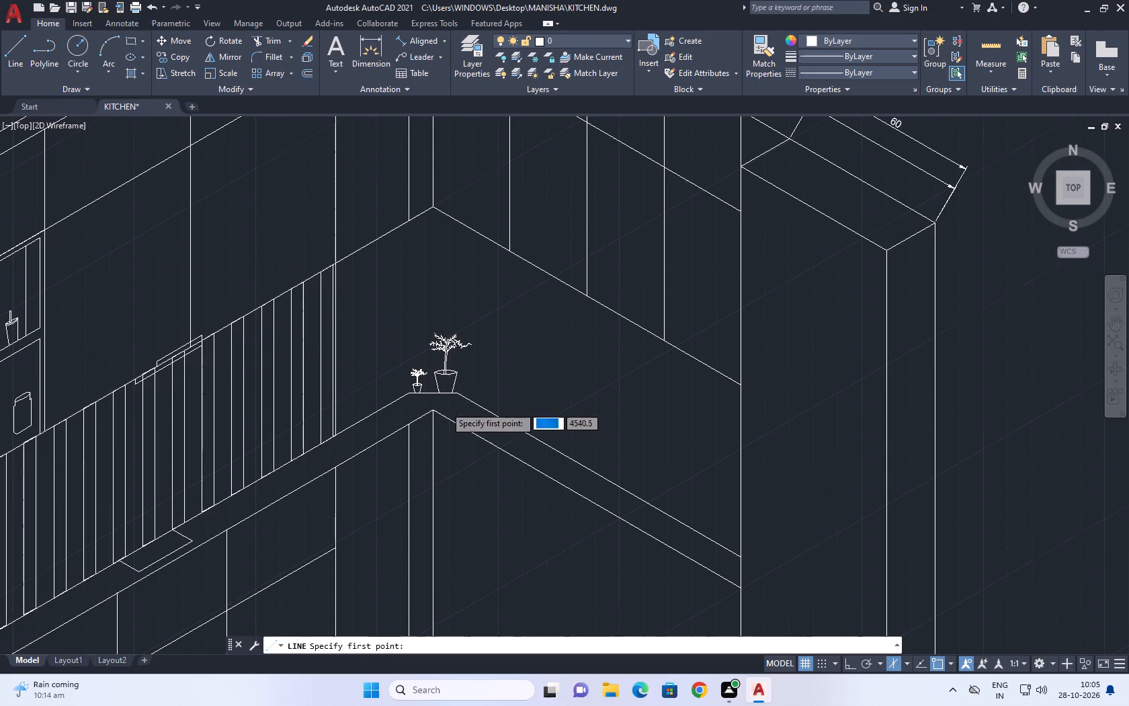
{"action": "scroll", "coordinate": [506, 414], "scroll_direction": "up", "scroll_amount": 2}
{"action": "left_click", "coordinate": [516, 380]}
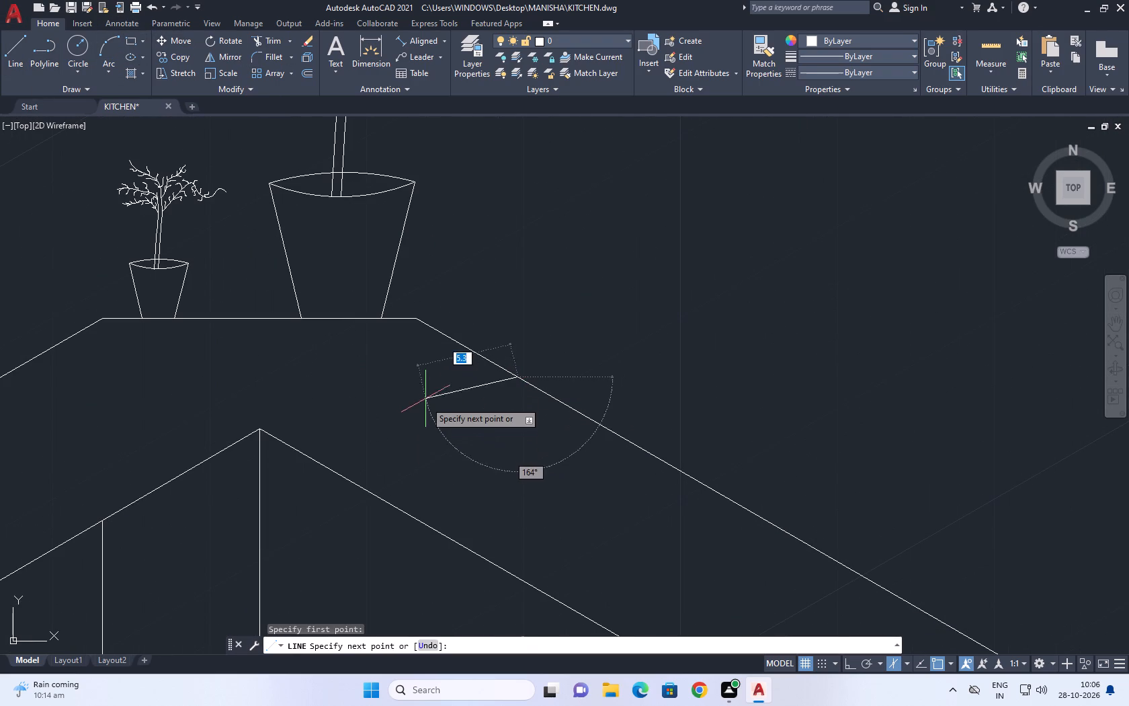
{"action": "key", "text": "F5"}
{"action": "key", "text": "F8"}
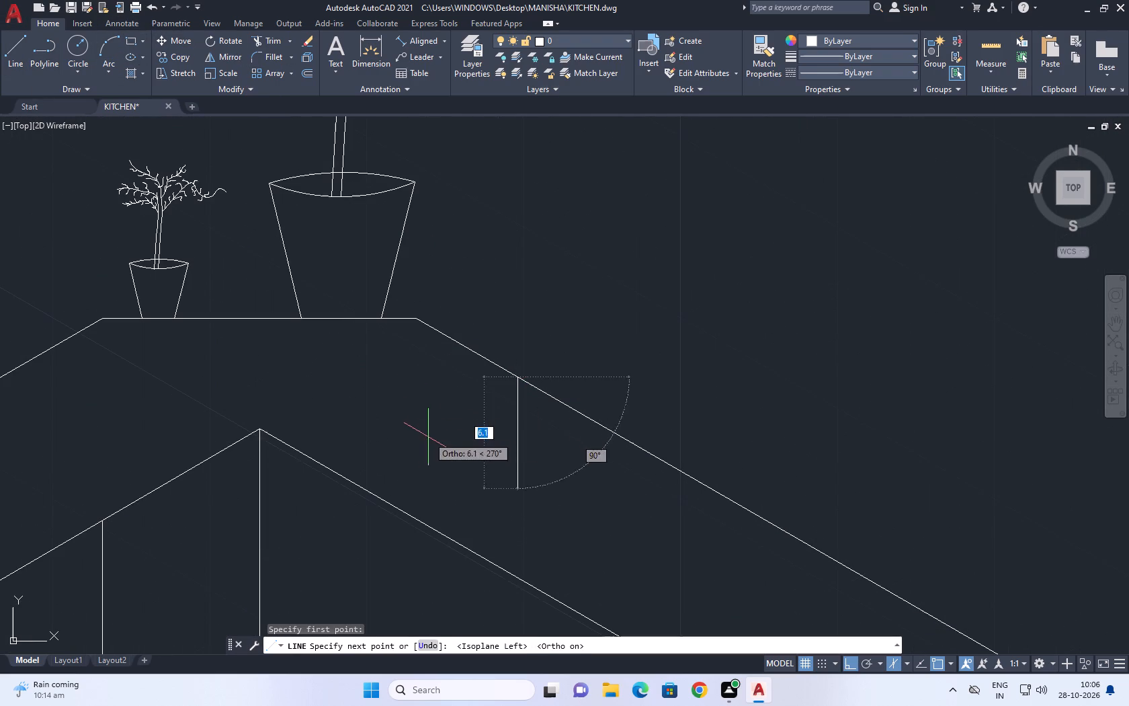
{"action": "key", "text": "F5"}
{"action": "left_click", "coordinate": [446, 463]}
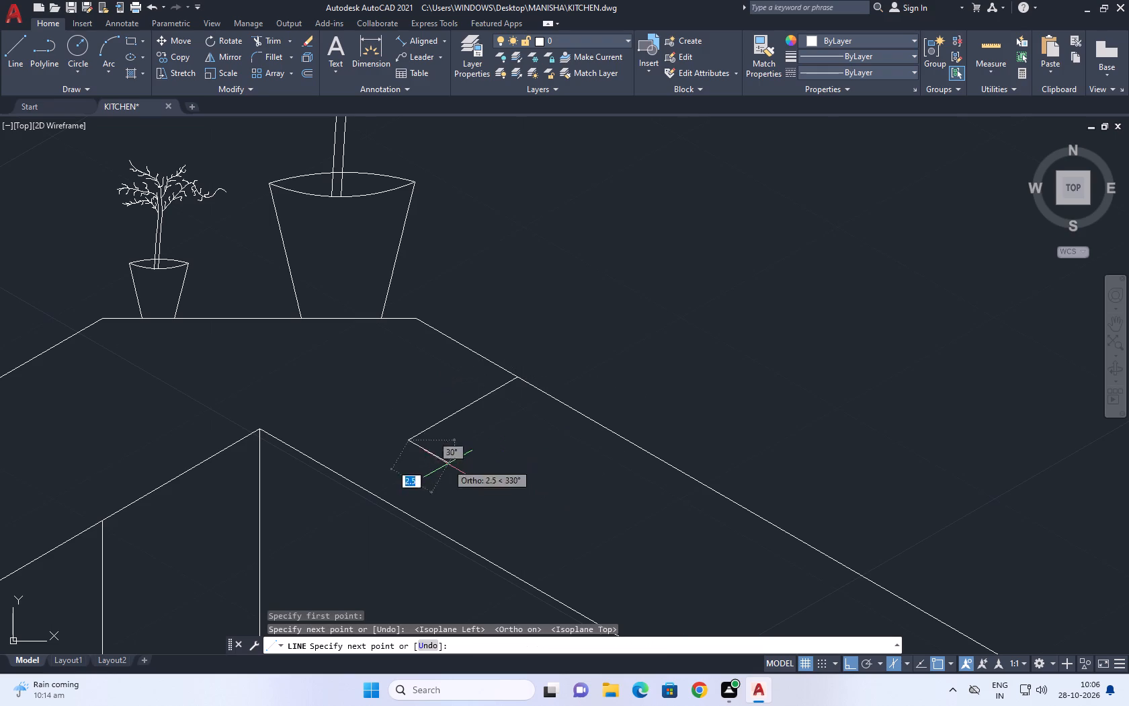
{"action": "middle_click_drag", "start_coordinate": [524, 539], "coordinate": [418, 401]}
{"action": "left_click", "coordinate": [478, 428]}
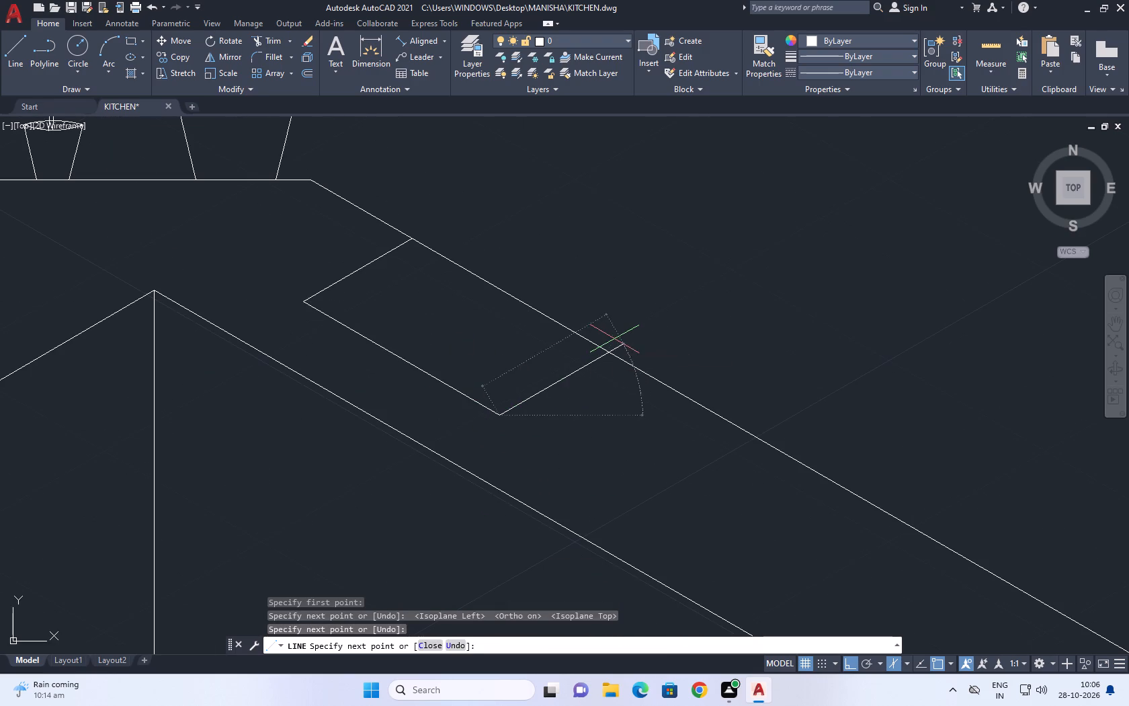
{"action": "left_click", "coordinate": [614, 339]}
{"action": "key", "text": "Escape"}
Trim the rectangle's last side where it overshoots the countertop's back edge.
{"action": "key", "text": "t"}
{"action": "key", "text": "r"}
{"action": "key", "text": "space"}
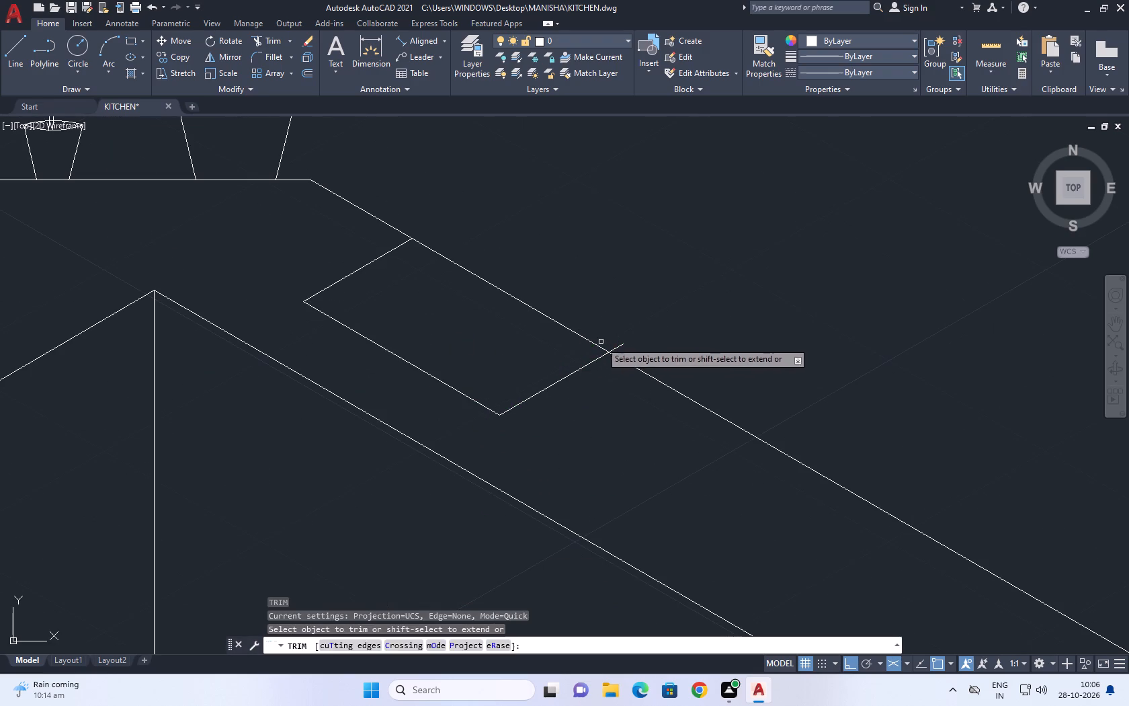
{"action": "left_click", "coordinate": [606, 343]}
{"action": "left_click", "coordinate": [622, 355]}
{"action": "scroll", "coordinate": [626, 326], "scroll_direction": "down", "scroll_amount": 6}
{"action": "key", "text": "Escape"}
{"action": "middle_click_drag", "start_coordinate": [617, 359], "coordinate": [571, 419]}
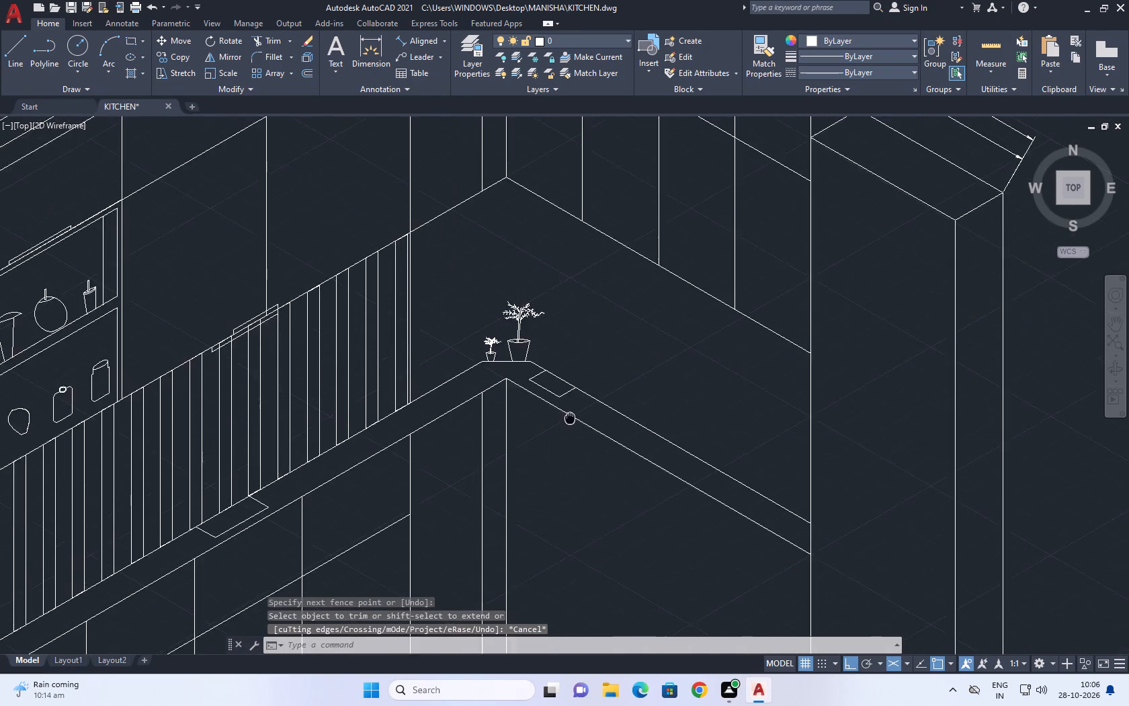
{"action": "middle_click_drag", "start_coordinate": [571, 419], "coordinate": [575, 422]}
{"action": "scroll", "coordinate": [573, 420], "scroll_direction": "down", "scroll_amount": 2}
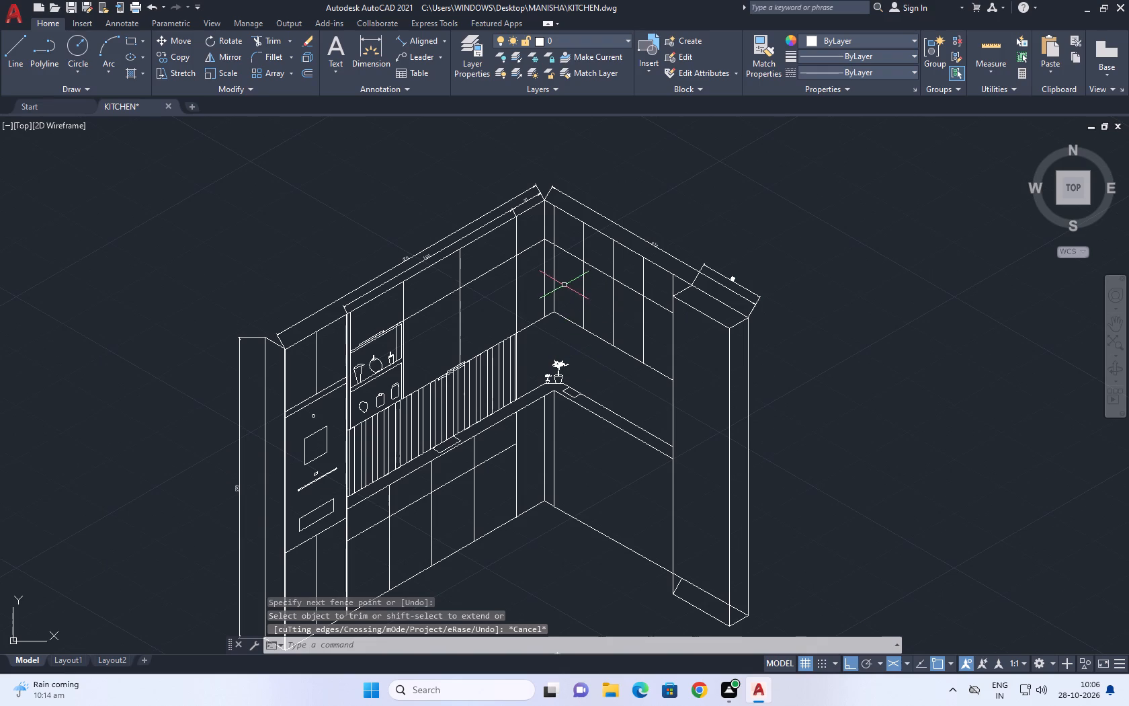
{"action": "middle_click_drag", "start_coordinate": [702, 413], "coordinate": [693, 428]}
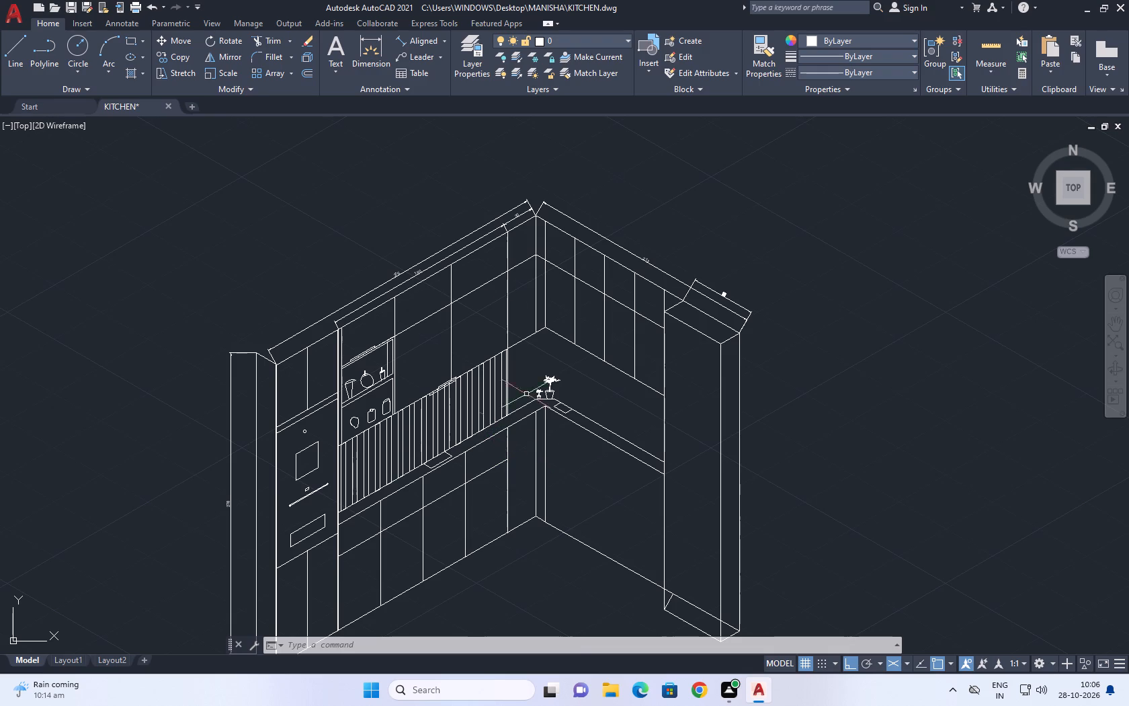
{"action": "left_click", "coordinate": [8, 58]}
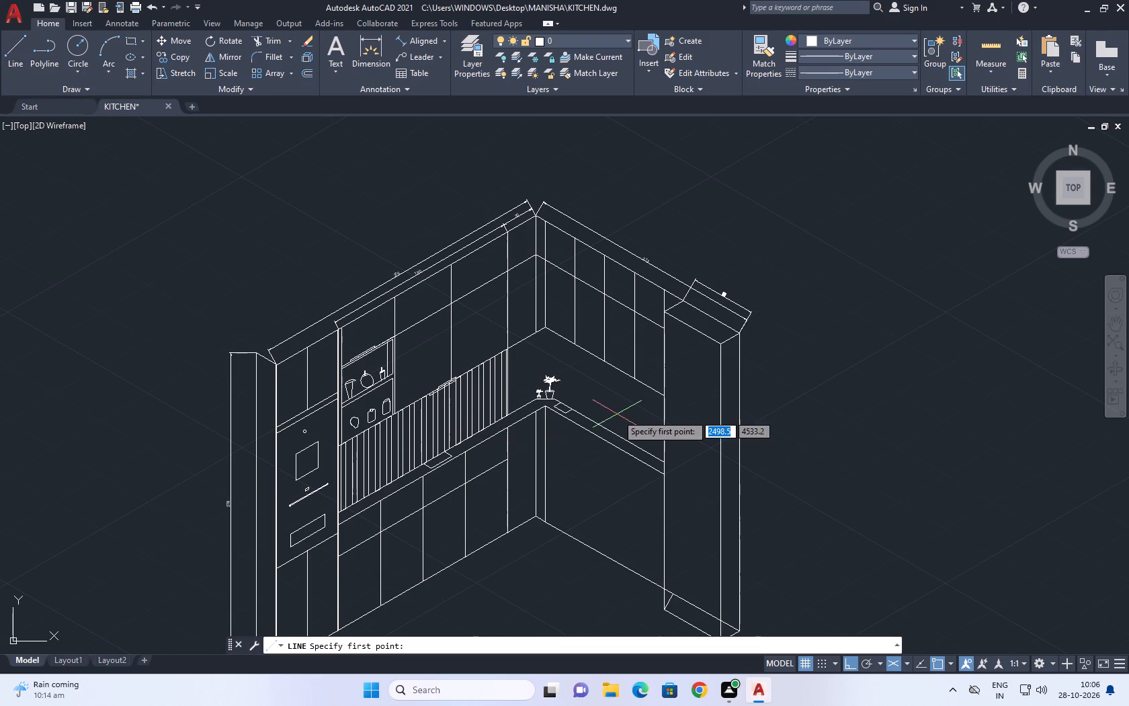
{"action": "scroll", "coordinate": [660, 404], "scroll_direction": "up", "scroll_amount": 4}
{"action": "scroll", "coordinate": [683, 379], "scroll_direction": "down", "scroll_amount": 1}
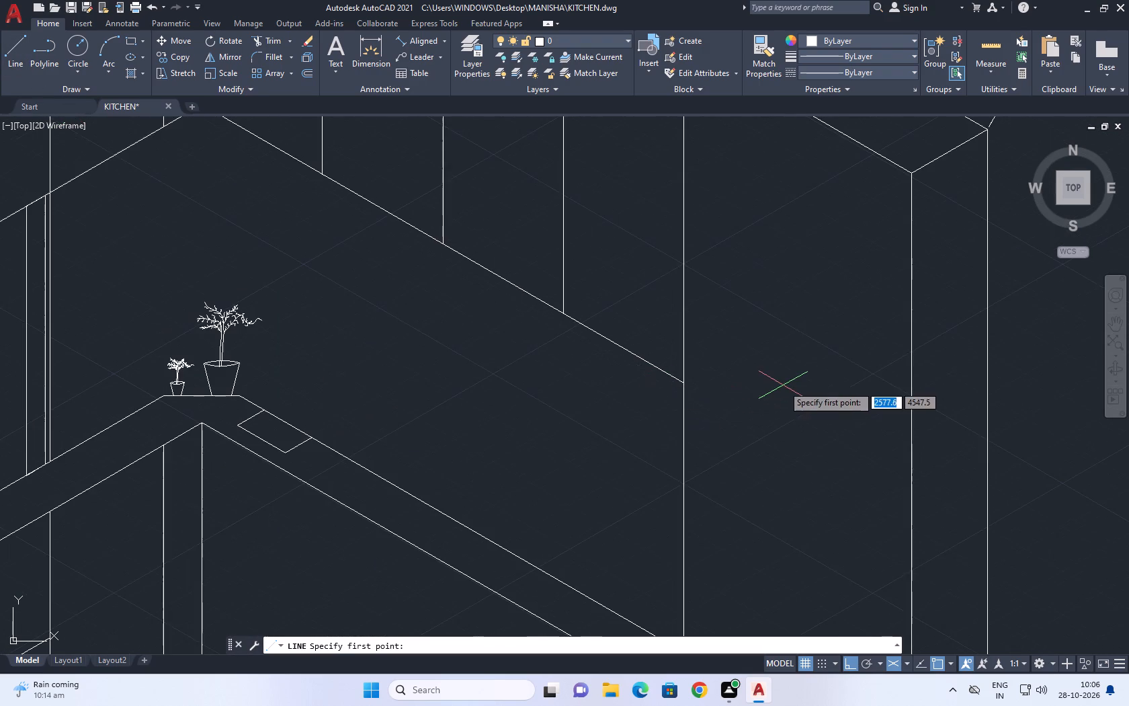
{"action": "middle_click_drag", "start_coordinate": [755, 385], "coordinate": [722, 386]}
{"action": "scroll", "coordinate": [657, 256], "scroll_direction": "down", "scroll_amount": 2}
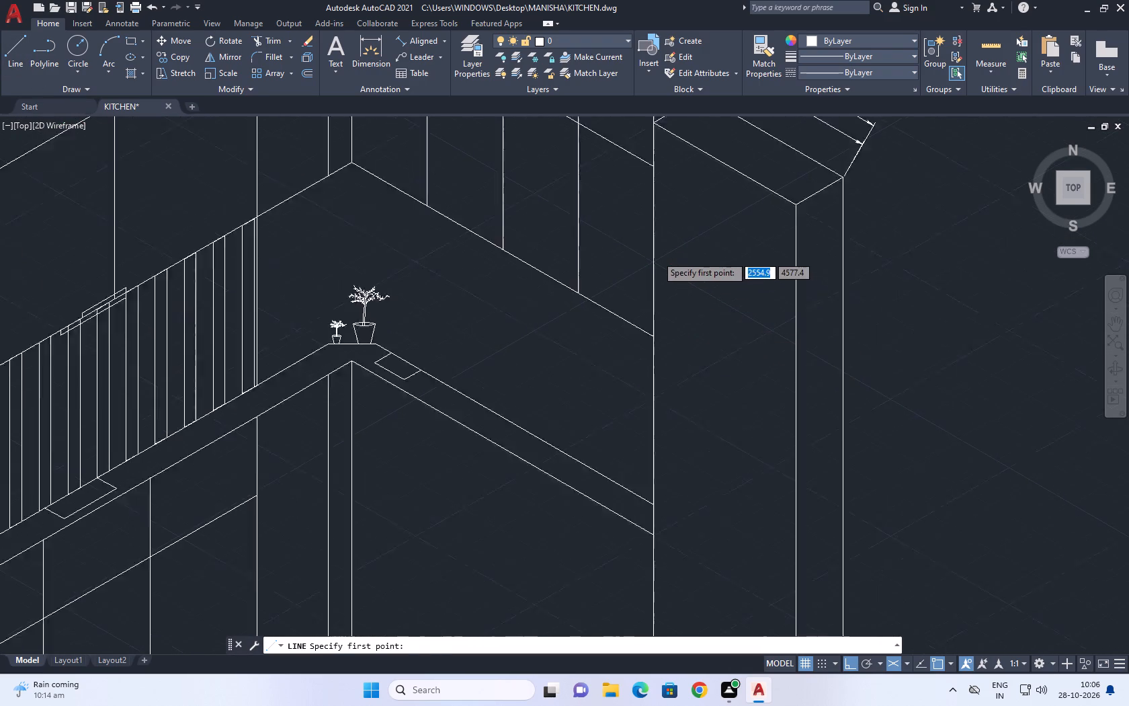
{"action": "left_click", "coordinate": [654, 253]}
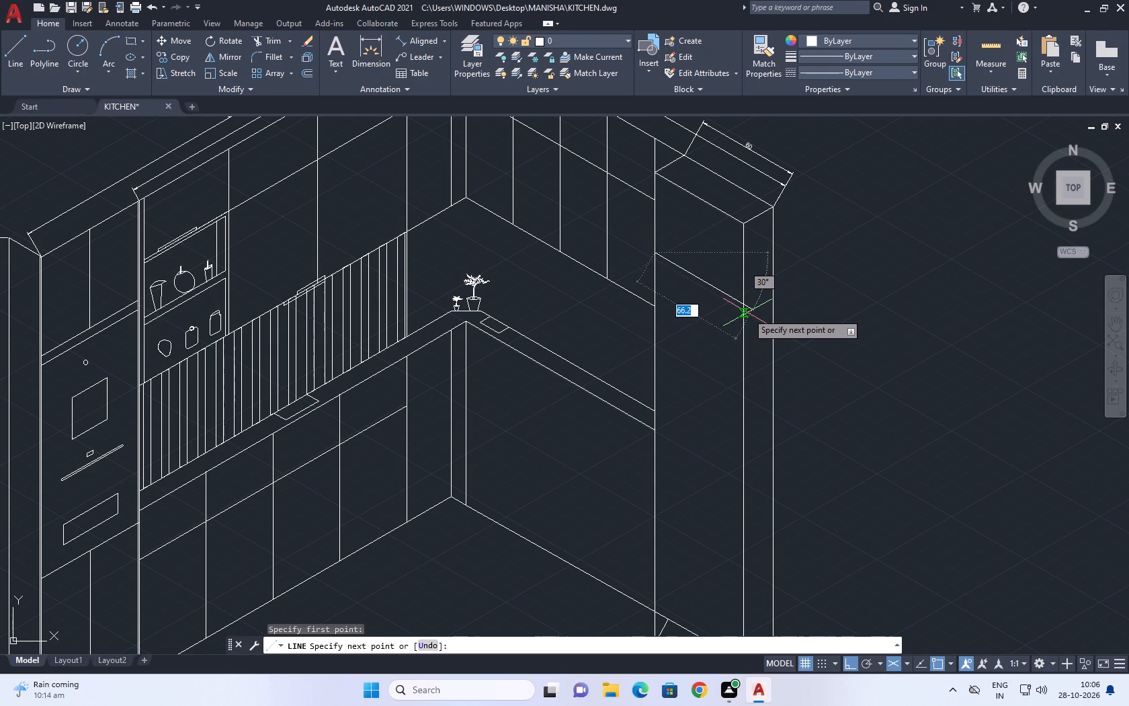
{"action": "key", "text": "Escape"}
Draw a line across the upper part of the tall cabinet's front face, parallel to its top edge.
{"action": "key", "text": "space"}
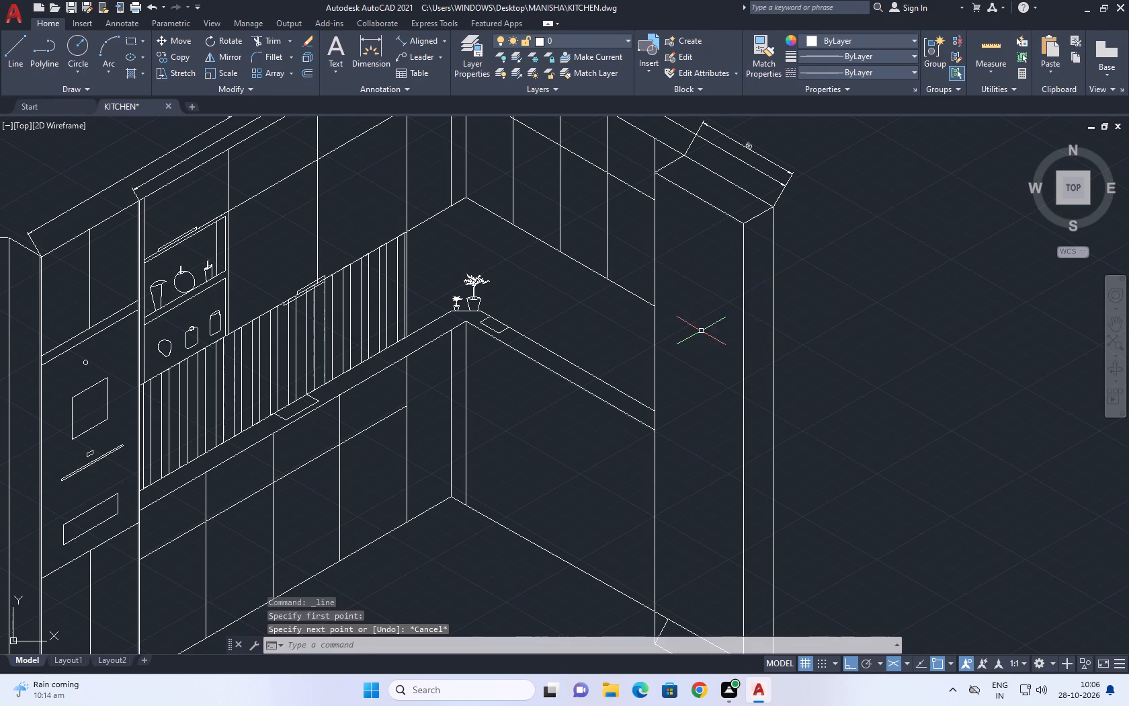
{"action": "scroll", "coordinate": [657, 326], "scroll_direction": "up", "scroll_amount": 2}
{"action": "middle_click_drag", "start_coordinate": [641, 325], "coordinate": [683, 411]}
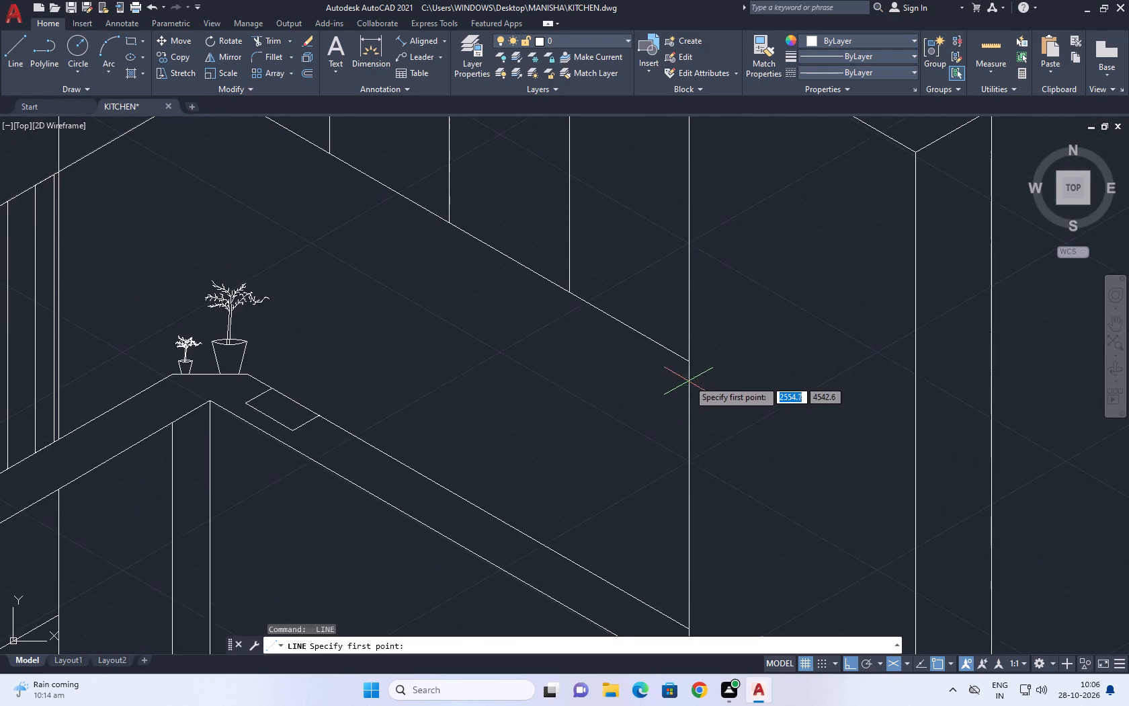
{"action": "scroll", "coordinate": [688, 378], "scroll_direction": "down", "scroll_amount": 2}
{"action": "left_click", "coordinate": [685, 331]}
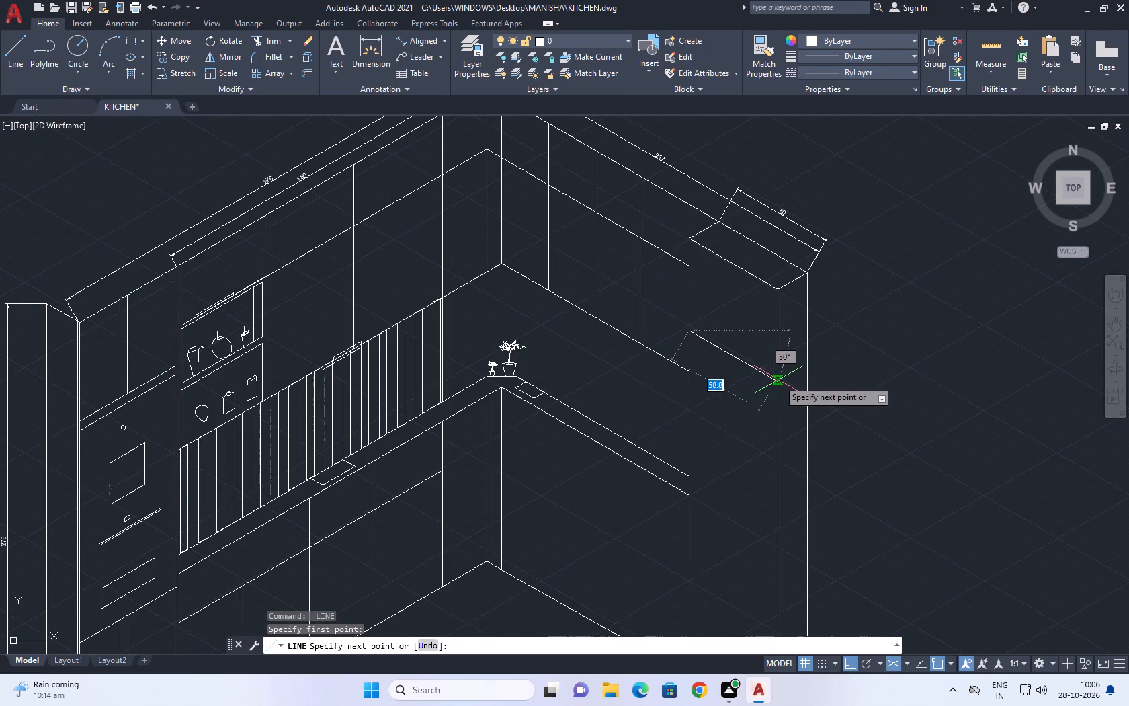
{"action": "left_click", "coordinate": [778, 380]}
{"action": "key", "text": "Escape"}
Copy the top edge of the tall cabinet's front face 60 units straight down.
{"action": "middle_click_drag", "start_coordinate": [724, 348], "coordinate": [755, 393]}
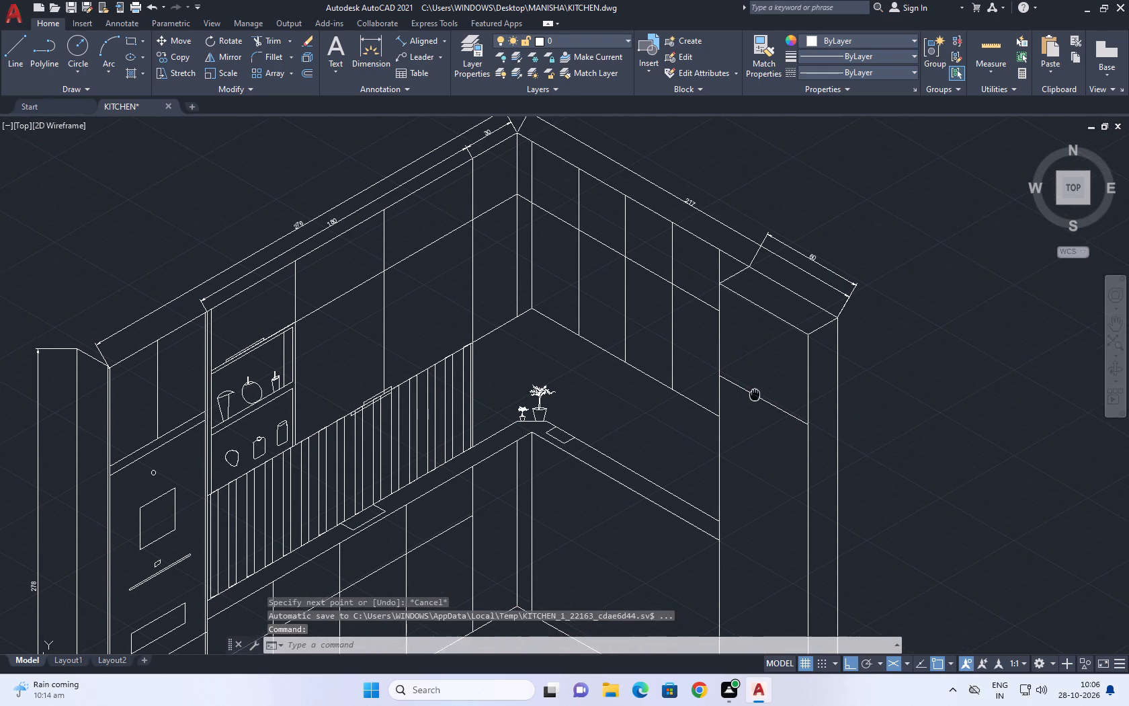
{"action": "middle_click_drag", "start_coordinate": [755, 393], "coordinate": [772, 318]}
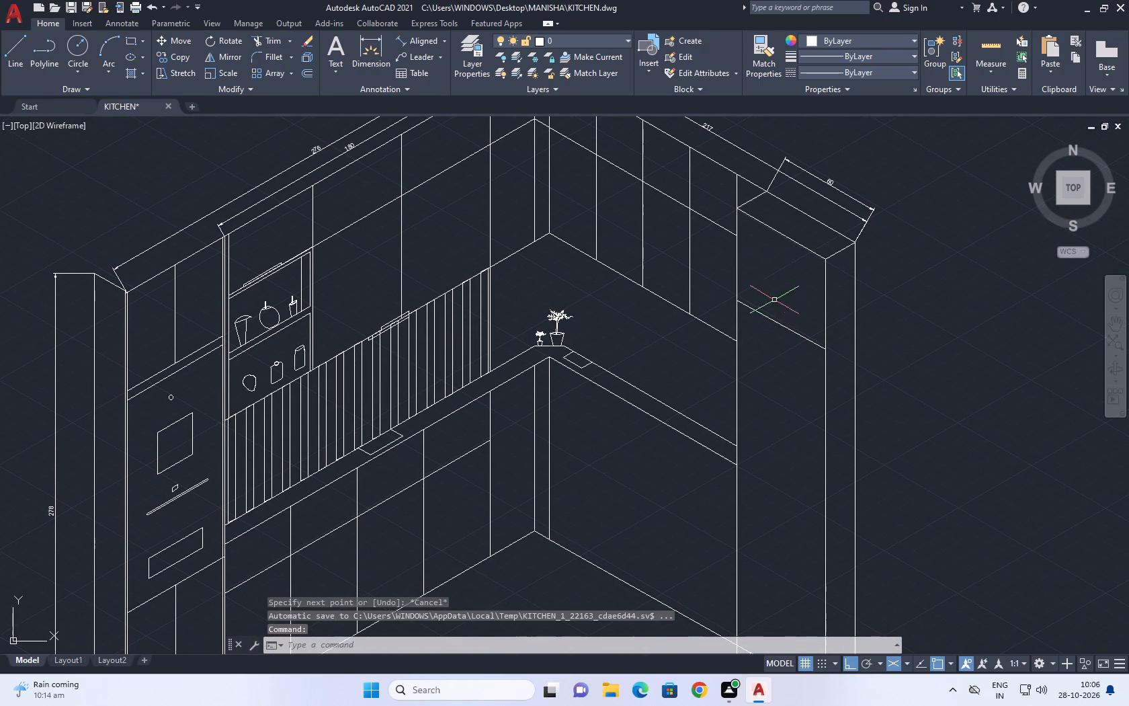
{"action": "left_click", "coordinate": [780, 229]}
{"action": "left_click", "coordinate": [769, 253]}
{"action": "key", "text": "v"}
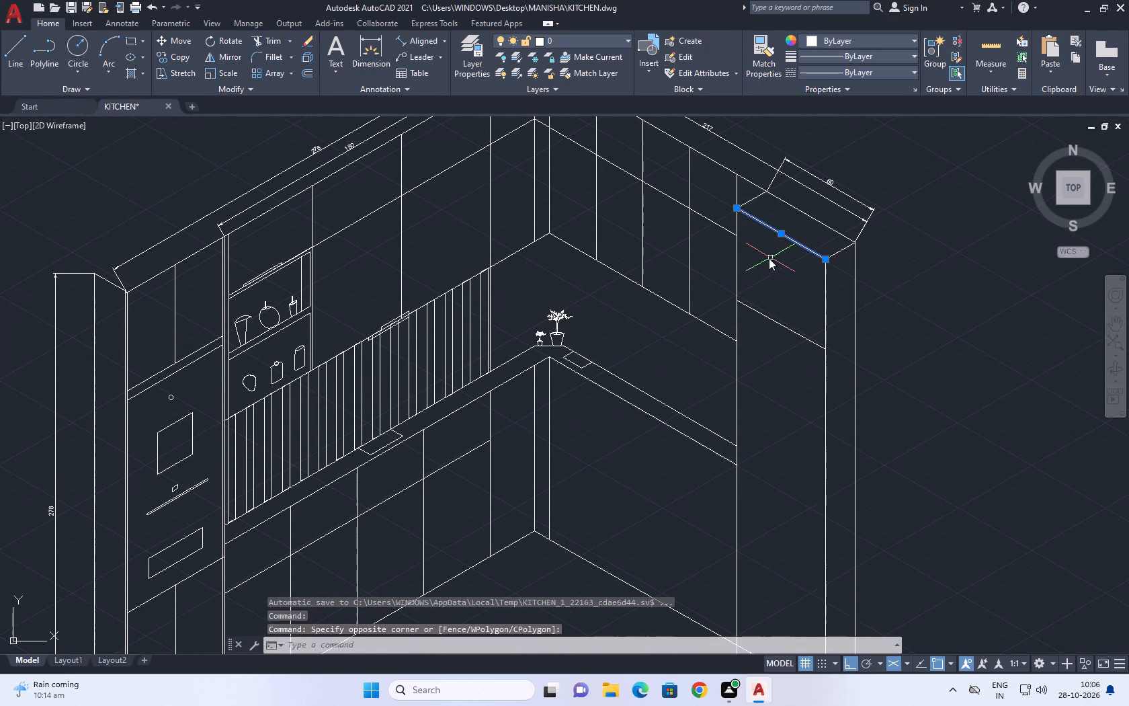
{"action": "key", "text": "BackSpace"}
{"action": "key", "text": "c"}
{"action": "key", "text": "o"}
{"action": "key", "text": "space"}
{"action": "left_click", "coordinate": [812, 263]}
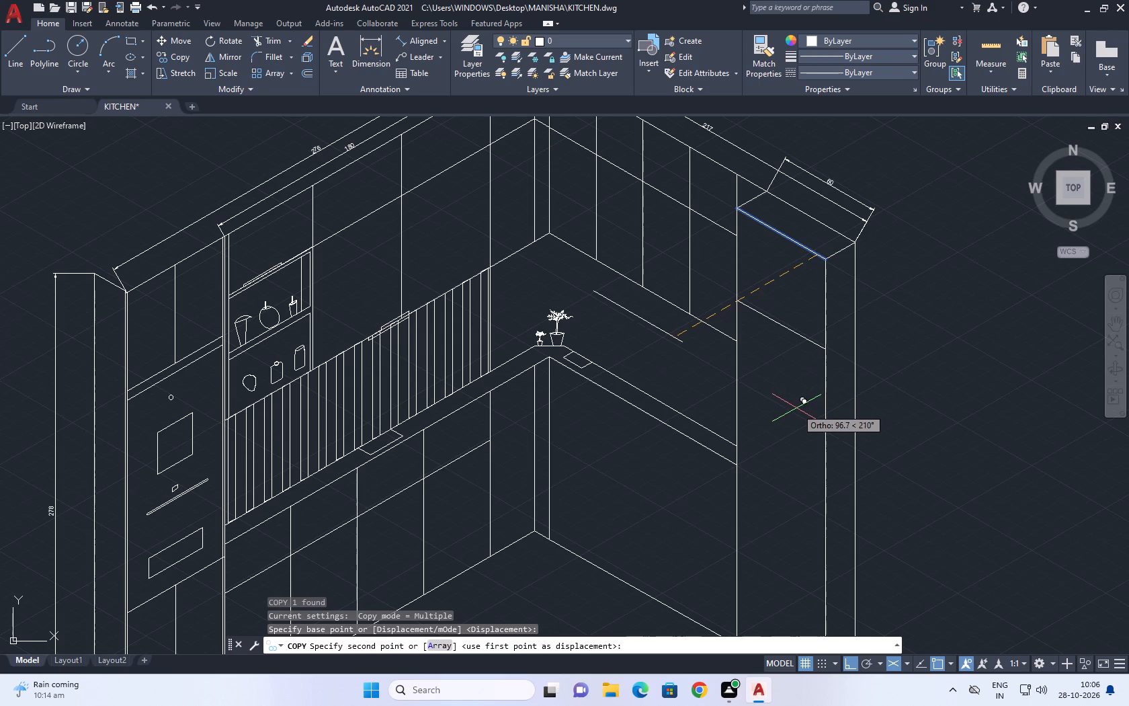
{"action": "key", "text": "F5"}
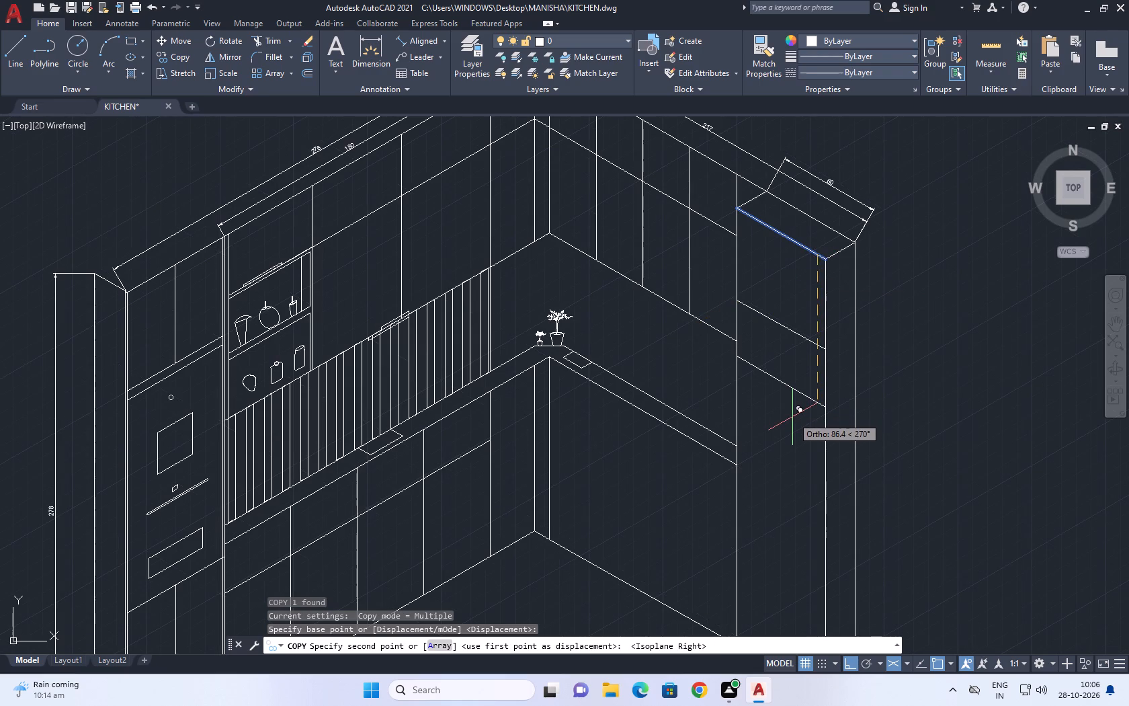
{"action": "key", "text": "6"}
{"action": "key", "text": "0"}
{"action": "key", "text": "space"}
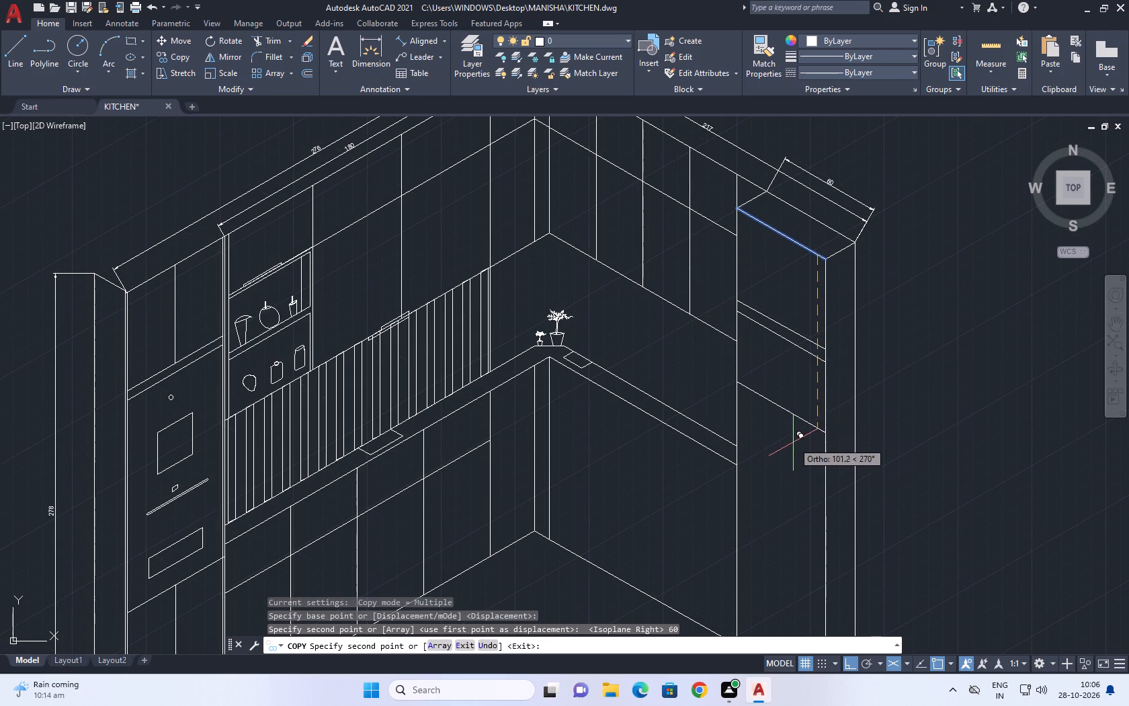
{"action": "key", "text": "Escape"}
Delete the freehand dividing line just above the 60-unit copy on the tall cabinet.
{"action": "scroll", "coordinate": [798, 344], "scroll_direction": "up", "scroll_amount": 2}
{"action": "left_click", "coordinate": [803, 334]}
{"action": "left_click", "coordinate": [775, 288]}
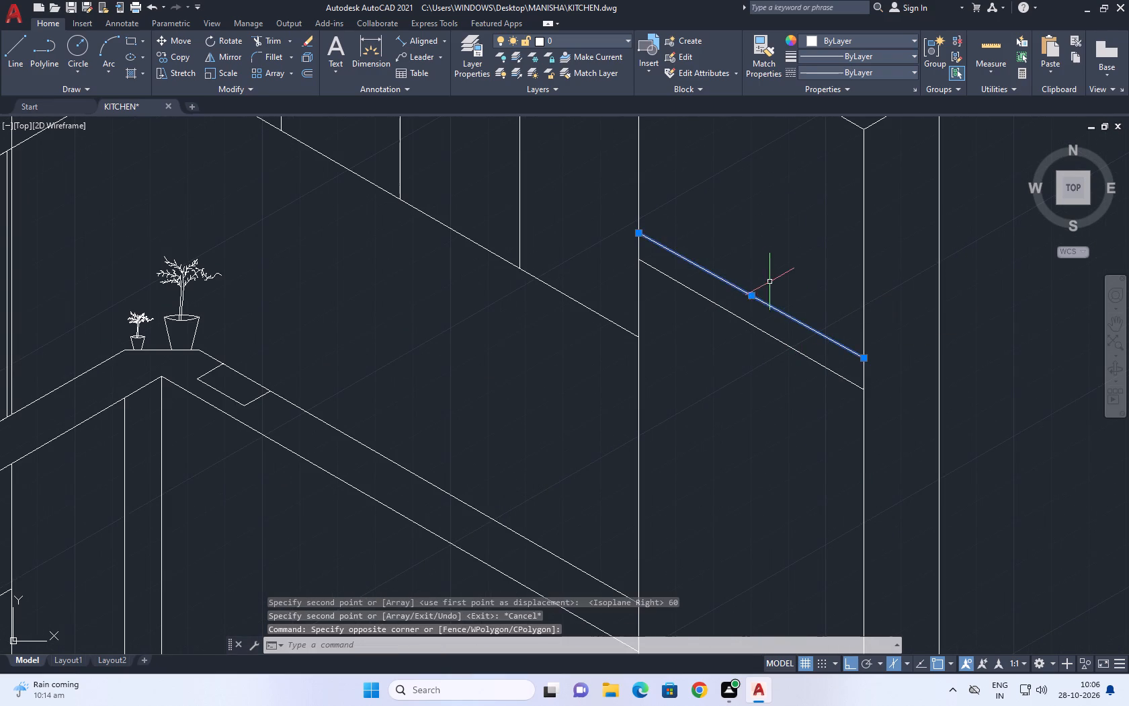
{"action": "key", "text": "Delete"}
Copy the dividing line a short distance straight down to form a narrow gap across the tall cabinet's front.
{"action": "middle_click_drag", "start_coordinate": [750, 353], "coordinate": [754, 461]}
{"action": "left_click", "coordinate": [782, 487]}
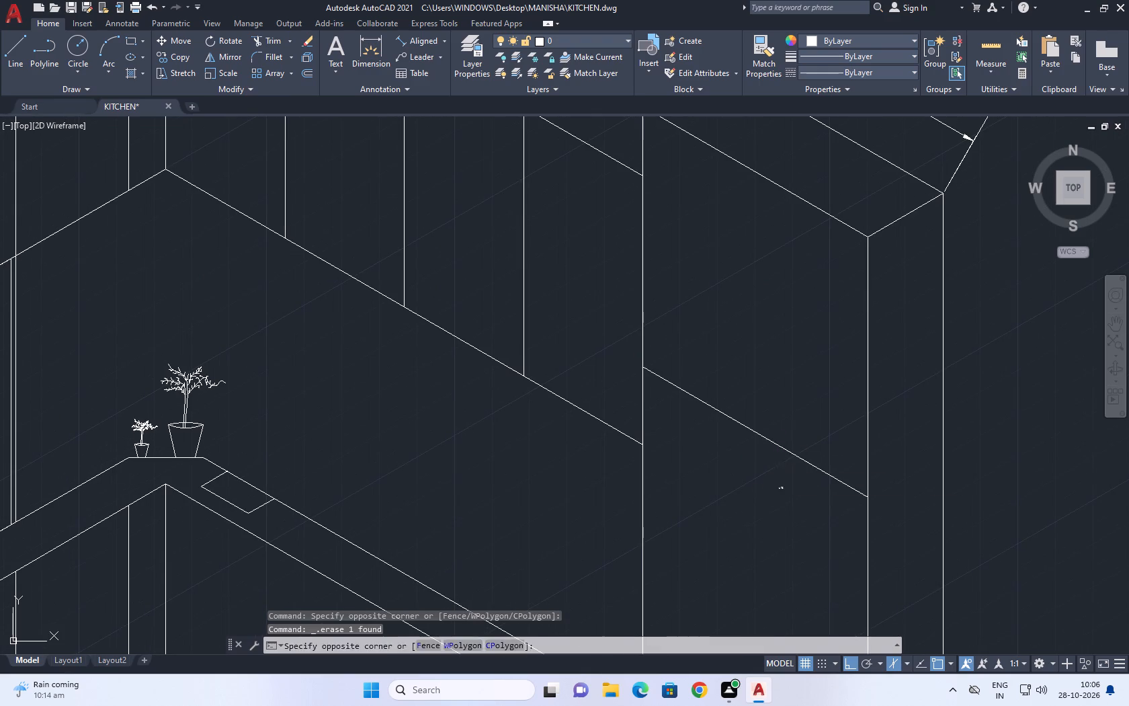
{"action": "left_click", "coordinate": [753, 409]}
{"action": "key", "text": "c"}
{"action": "type", "text": "O"}
{"action": "key", "text": "space"}
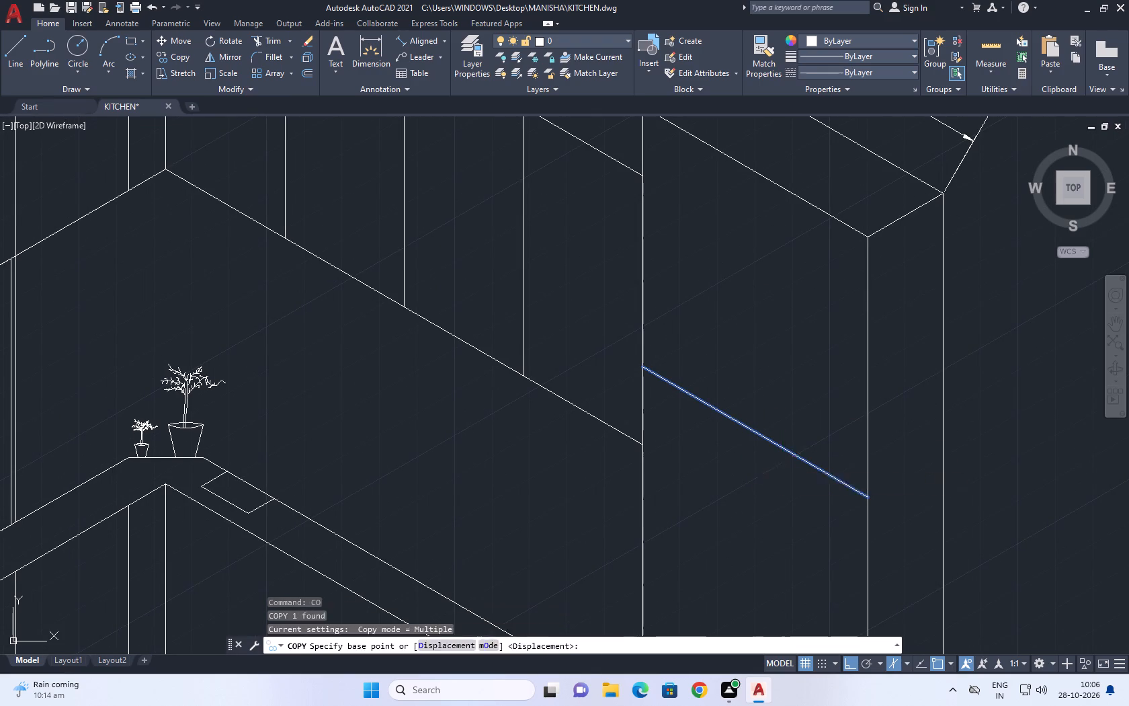
{"action": "left_click", "coordinate": [783, 463]}
{"action": "left_click", "coordinate": [780, 479]}
{"action": "key", "text": "Escape"}
Draw a line across the tall cabinet's front from the countertop's end, parallel to its top edge and past the front corner.
{"action": "middle_click_drag", "start_coordinate": [790, 502], "coordinate": [771, 354]}
{"action": "scroll", "coordinate": [814, 486], "scroll_direction": "down", "scroll_amount": 2}
{"action": "middle_click_drag", "start_coordinate": [830, 486], "coordinate": [814, 396]}
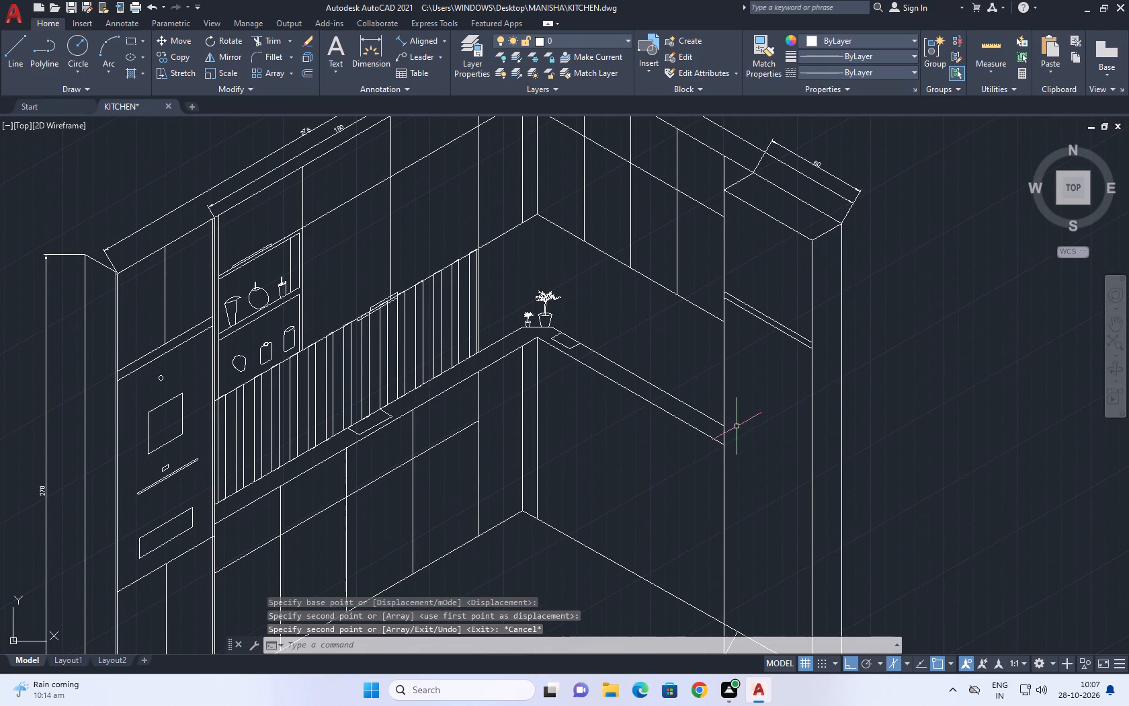
{"action": "key", "text": "space"}
{"action": "scroll", "coordinate": [718, 445], "scroll_direction": "up", "scroll_amount": 1}
{"action": "key", "text": "Escape"}
{"action": "type", "text": "L"}
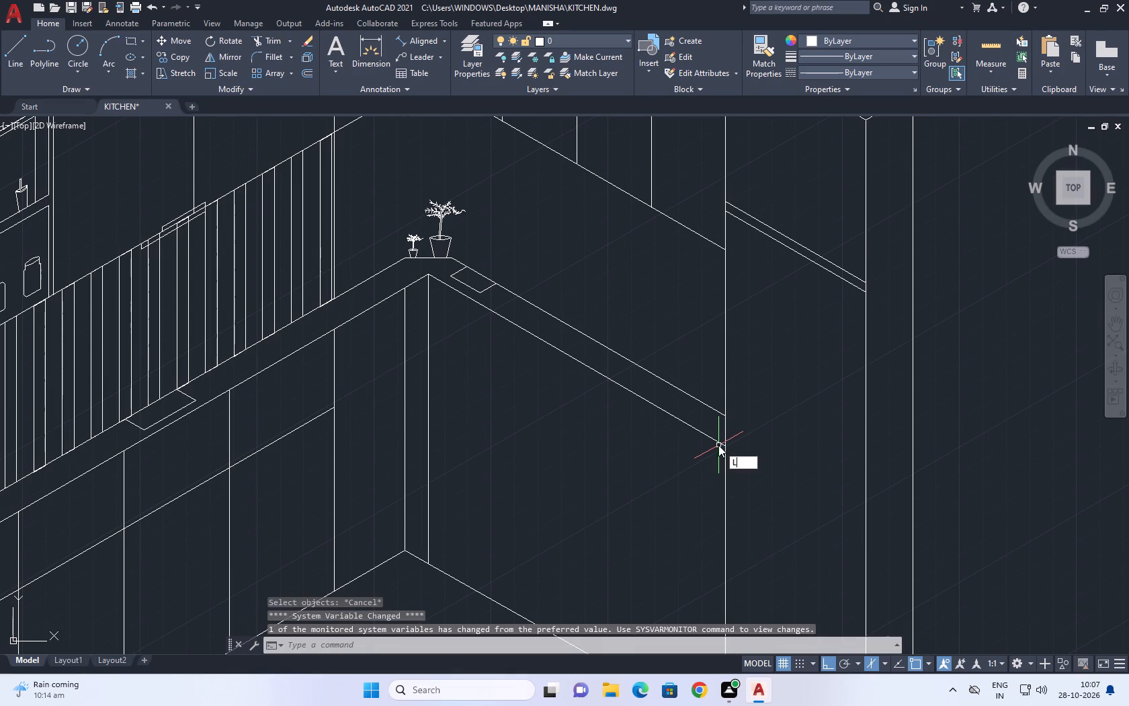
{"action": "key", "text": "space"}
{"action": "middle_click_drag", "start_coordinate": [723, 447], "coordinate": [653, 419]}
{"action": "left_click", "coordinate": [656, 405]}
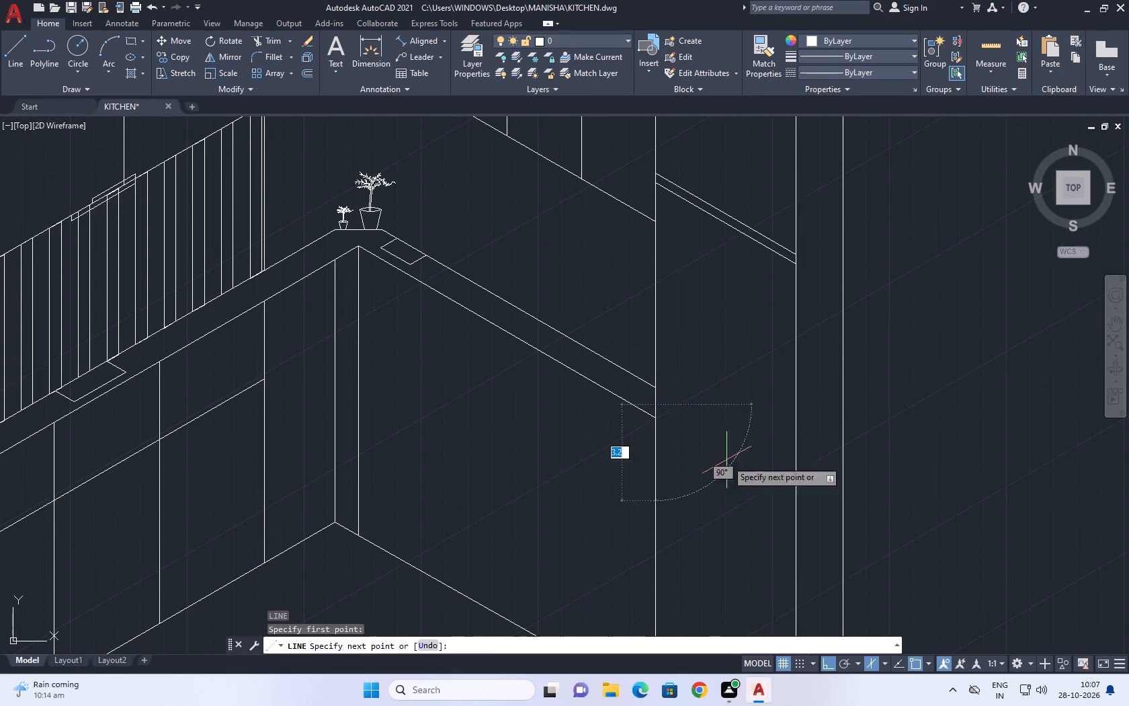
{"action": "key", "text": "F5"}
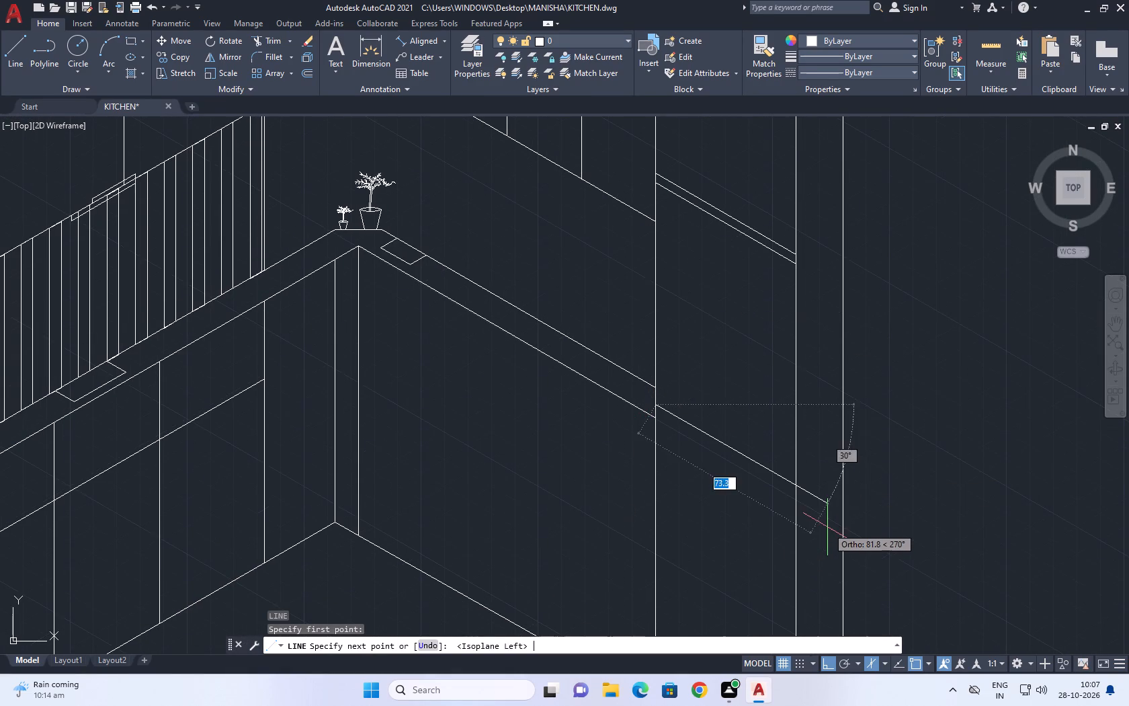
{"action": "left_click", "coordinate": [835, 534]}
{"action": "key", "text": "space"}
Copy the countertop-height line on the tall cabinet a short distance straight up to form a second narrow gap.
{"action": "left_click", "coordinate": [757, 458]}
{"action": "left_click", "coordinate": [749, 474]}
{"action": "type", "text": "CO"}
{"action": "key", "text": "space"}
{"action": "left_click", "coordinate": [747, 479]}
{"action": "left_click", "coordinate": [744, 468]}
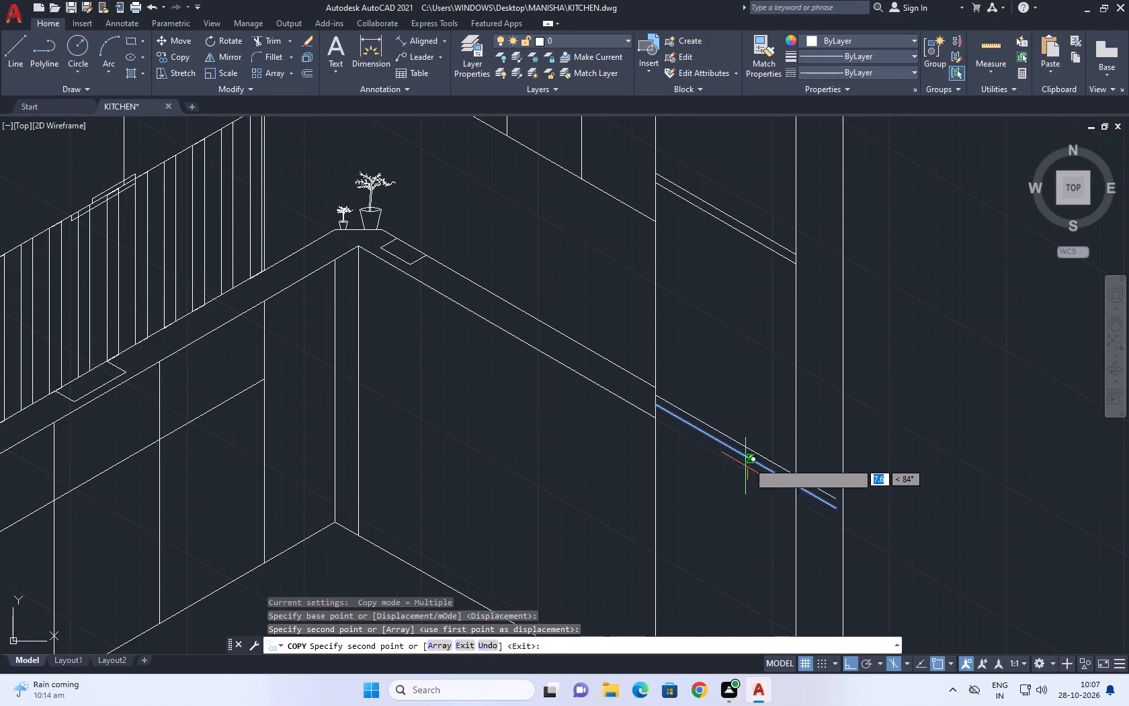
{"action": "key", "text": "Escape"}
Trim the ends of the two countertop-height lines that extend past the tall cabinet's front corner.
{"action": "type", "text": "TR"}
{"action": "key", "text": "space"}
{"action": "scroll", "coordinate": [831, 515], "scroll_direction": "up", "scroll_amount": 1}
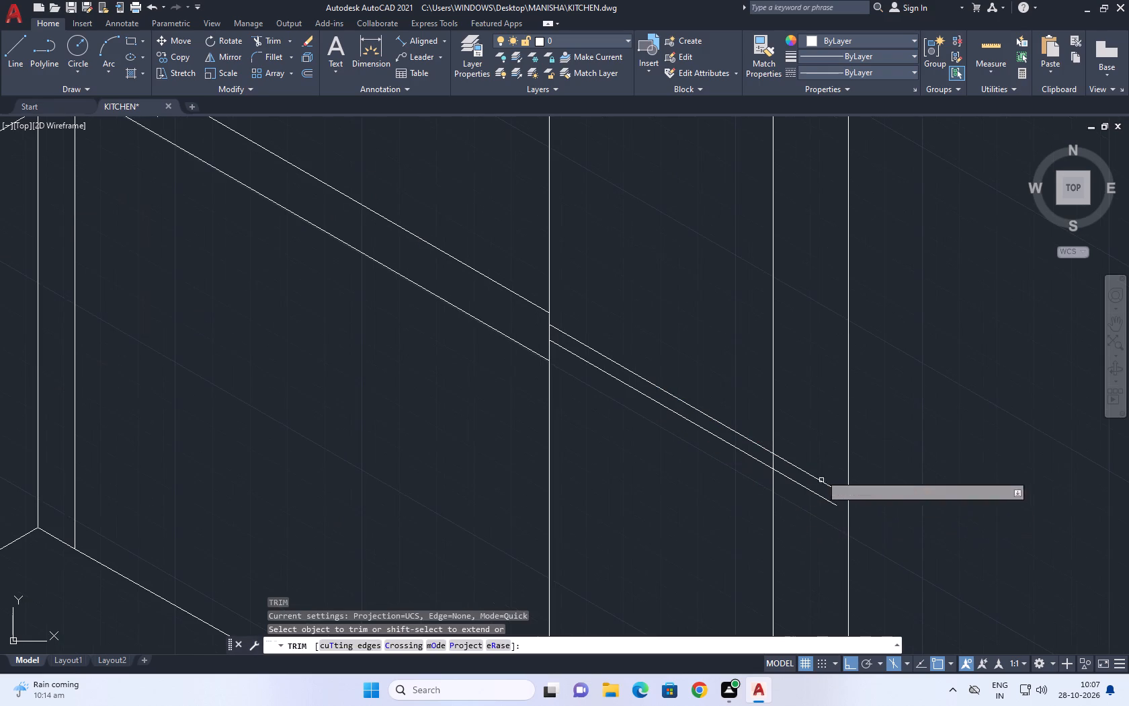
{"action": "left_click_drag", "start_coordinate": [815, 434], "coordinate": [804, 455]}
{"action": "left_click_drag", "start_coordinate": [790, 525], "coordinate": [790, 533]}
{"action": "left_click_drag", "start_coordinate": [806, 448], "coordinate": [800, 453]}
{"action": "key", "text": "Escape"}
{"action": "middle_click_drag", "start_coordinate": [734, 331], "coordinate": [747, 455]}
{"action": "scroll", "coordinate": [749, 459], "scroll_direction": "down", "scroll_amount": 1}
{"action": "middle_click_drag", "start_coordinate": [735, 383], "coordinate": [735, 426]}
{"action": "key", "text": "space"}
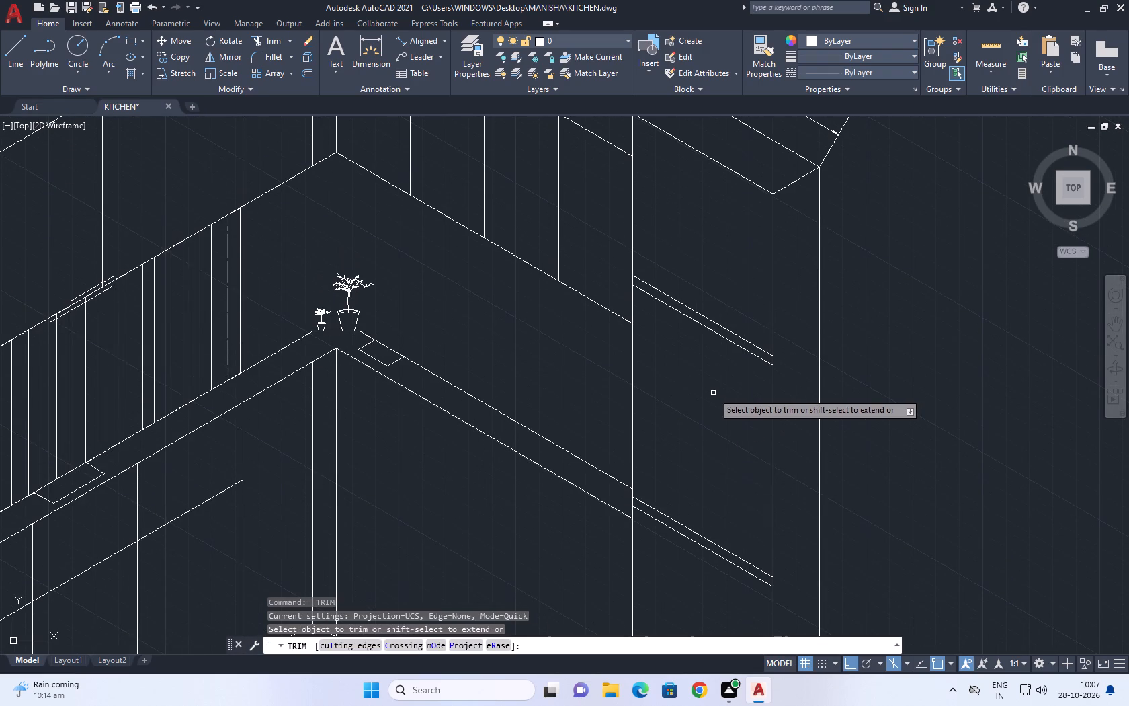
{"action": "key", "text": "Escape"}
Draw a vertical line from the midpoint of the tall cabinet's upper dividing line to its top edge, splitting the upper panel.
{"action": "type", "text": "L"}
{"action": "key", "text": "space"}
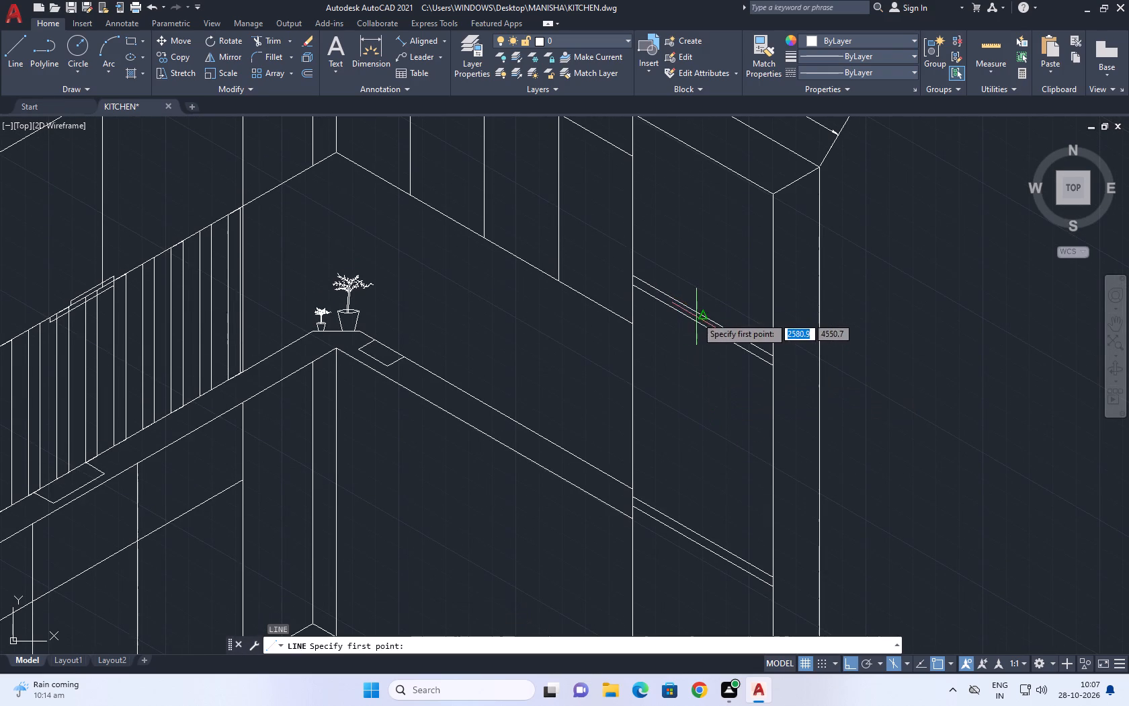
{"action": "left_click", "coordinate": [701, 313]}
{"action": "middle_click_drag", "start_coordinate": [719, 209], "coordinate": [718, 330]}
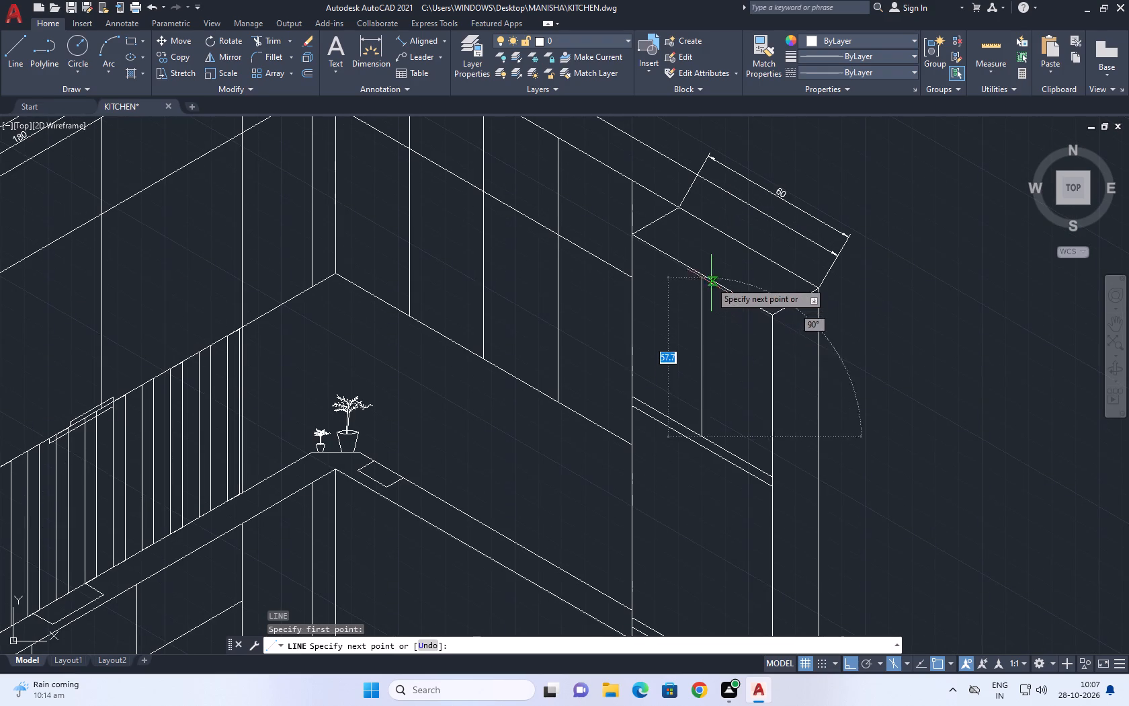
{"action": "left_click", "coordinate": [702, 274]}
{"action": "key", "text": "Escape"}
Copy the tall cabinet's vertical front corner edge 1 unit inward along the front face.
{"action": "middle_click_drag", "start_coordinate": [720, 324], "coordinate": [669, 249]}
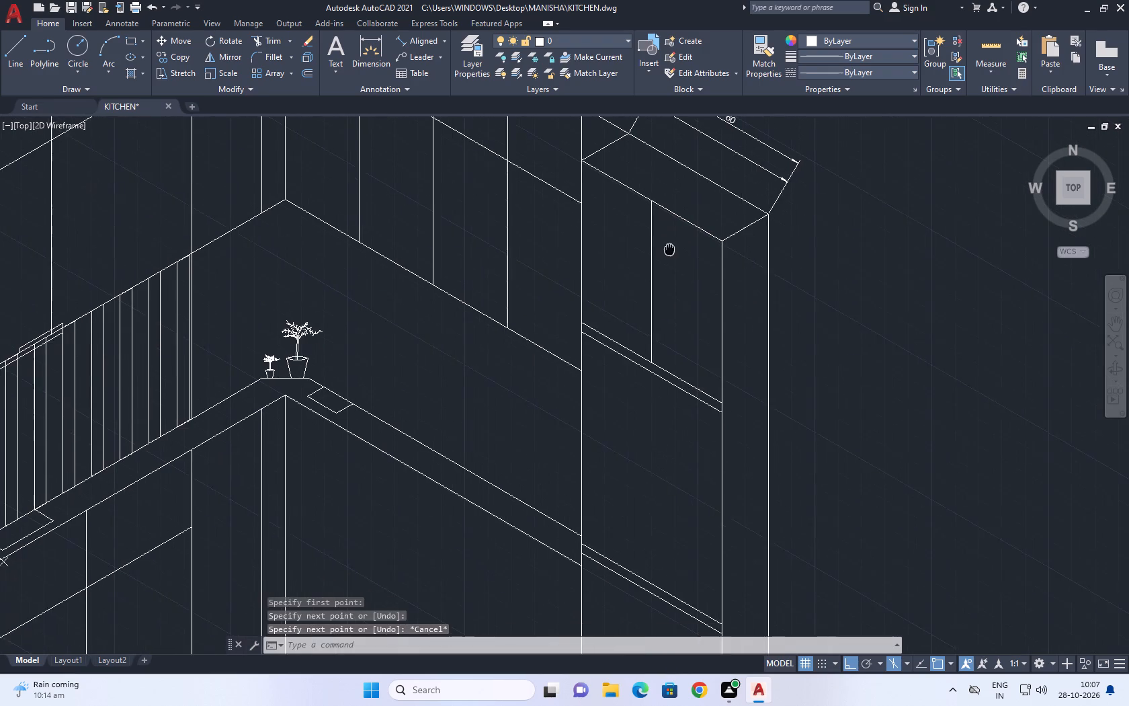
{"action": "middle_click_drag", "start_coordinate": [669, 249], "coordinate": [650, 235]}
{"action": "middle_click_drag", "start_coordinate": [702, 440], "coordinate": [719, 356]}
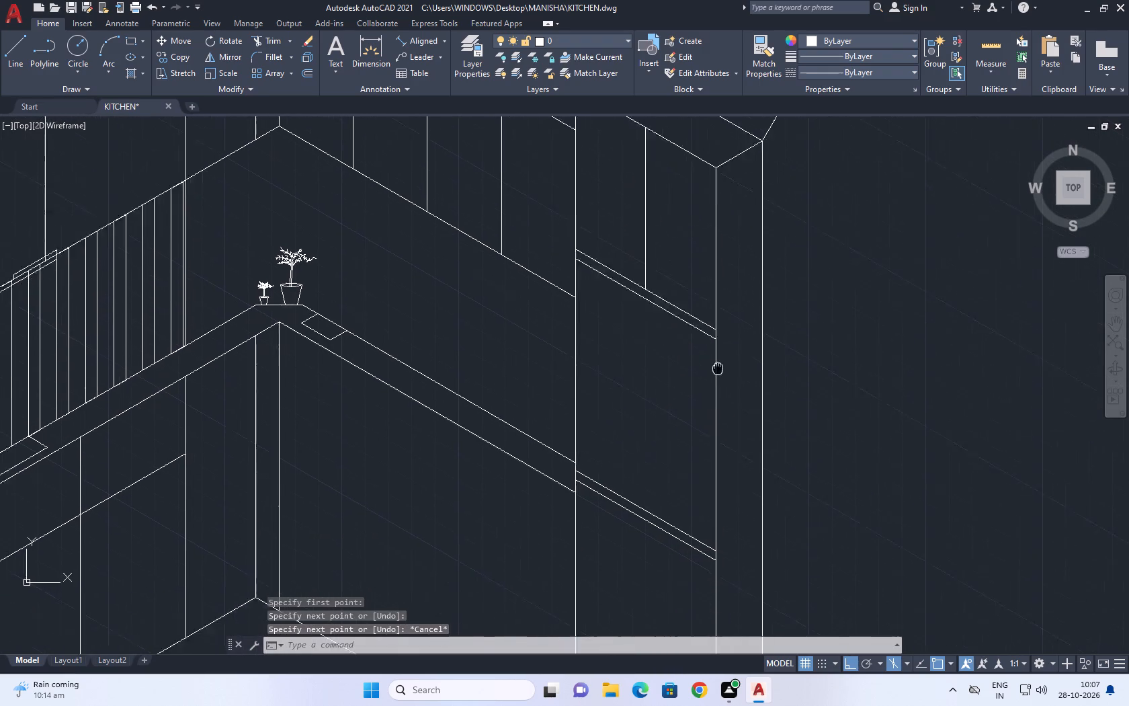
{"action": "middle_click_drag", "start_coordinate": [719, 356], "coordinate": [728, 293]}
{"action": "left_click_drag", "start_coordinate": [741, 335], "coordinate": [729, 328]}
{"action": "left_click", "coordinate": [722, 319]}
{"action": "key", "text": "c"}
{"action": "key", "text": "o"}
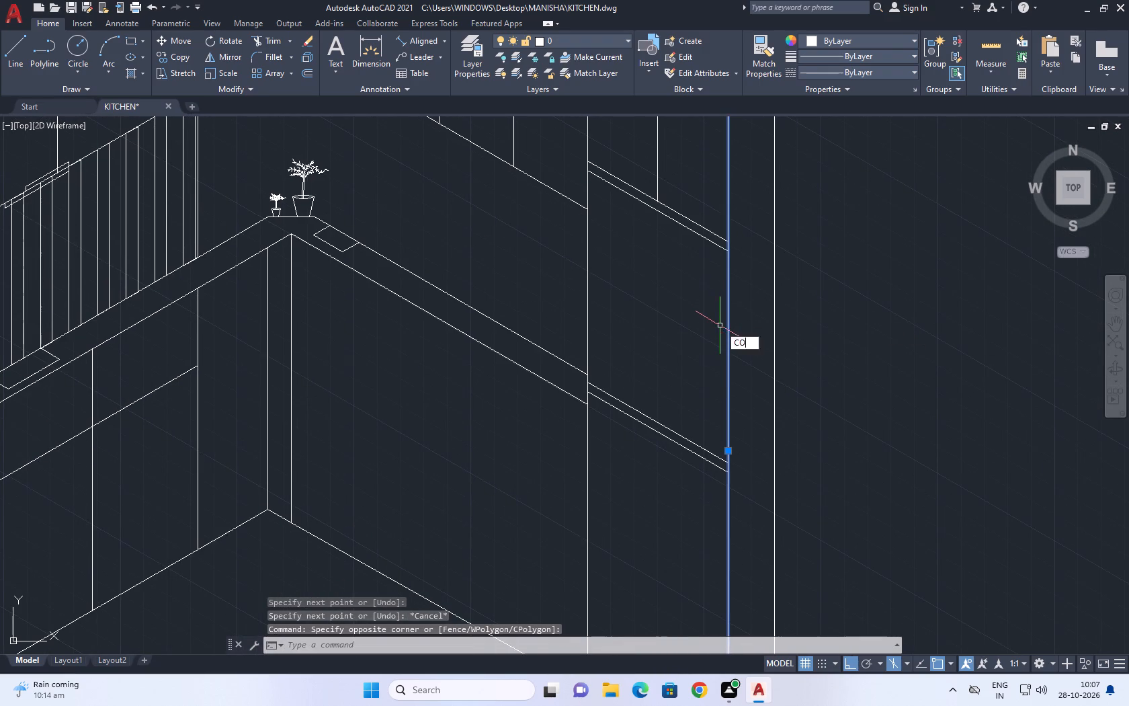
{"action": "key", "text": "space"}
{"action": "left_click", "coordinate": [714, 355]}
{"action": "key", "text": "1"}
{"action": "key", "text": "space"}
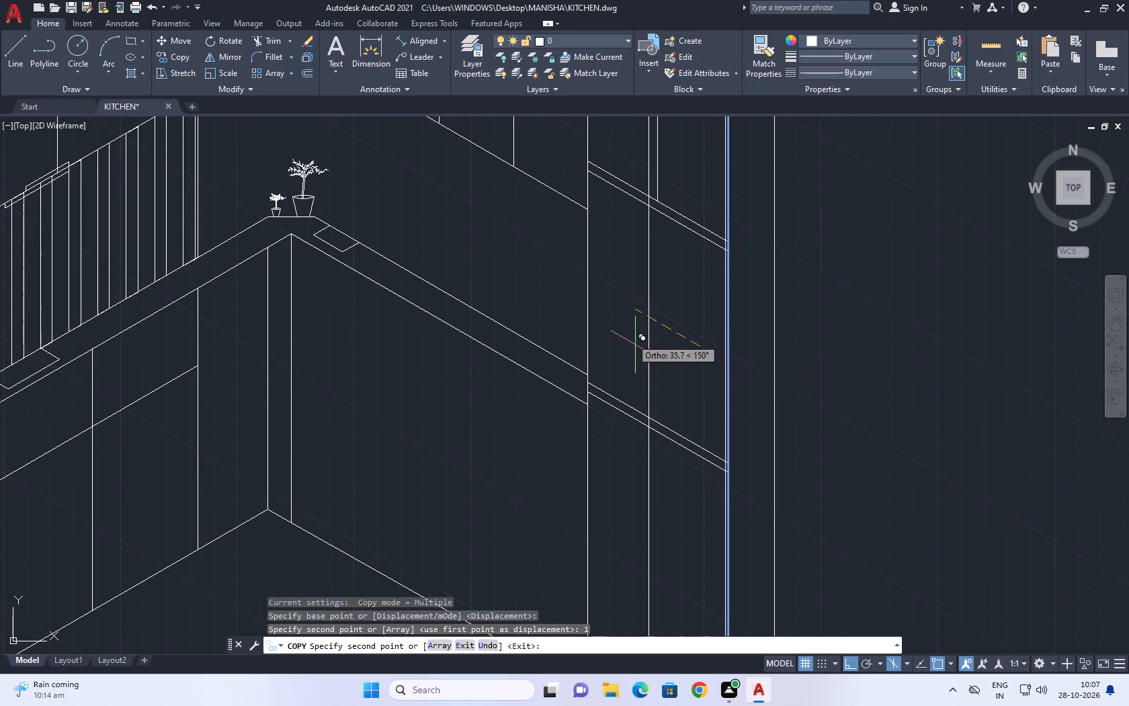
{"action": "key", "text": "Escape"}
Copy the tall cabinet's vertical edge beside the countertop 1 unit inward along the front face.
{"action": "left_click", "coordinate": [590, 310]}
{"action": "left_click", "coordinate": [577, 295]}
{"action": "key", "text": "c"}
{"action": "key", "text": "o"}
{"action": "key", "text": "space"}
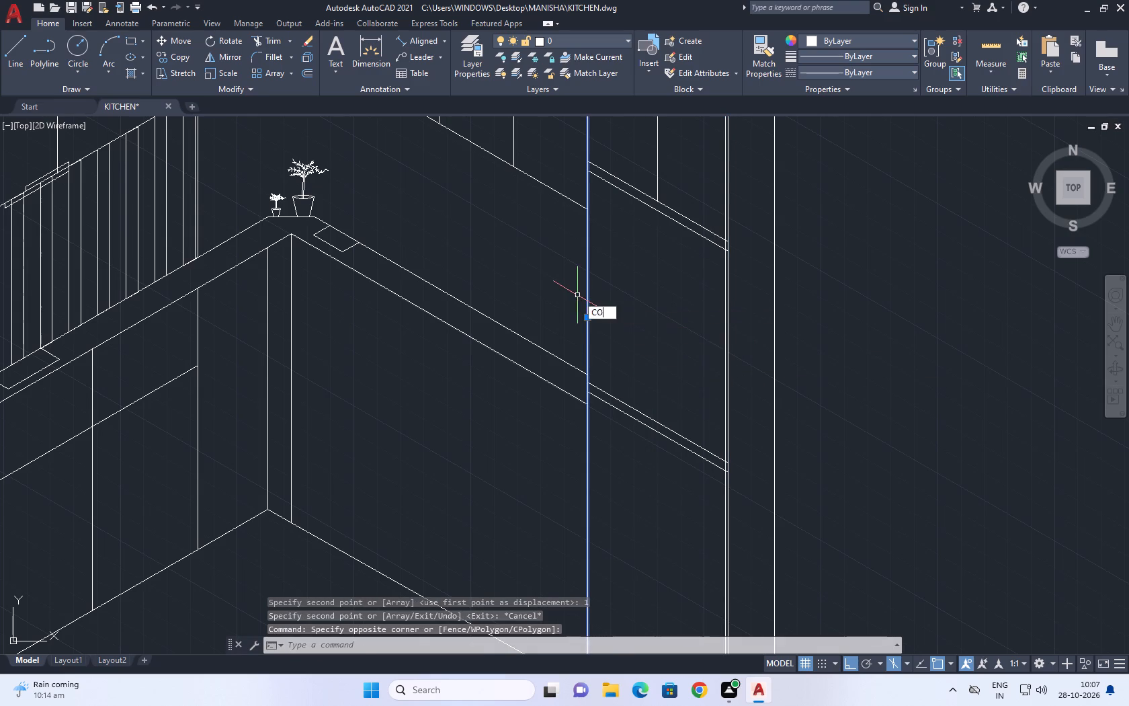
{"action": "left_click_drag", "start_coordinate": [577, 307], "coordinate": [583, 311]}
{"action": "type", "text": "1"}
{"action": "key", "text": "space"}
{"action": "key", "text": "Escape"}
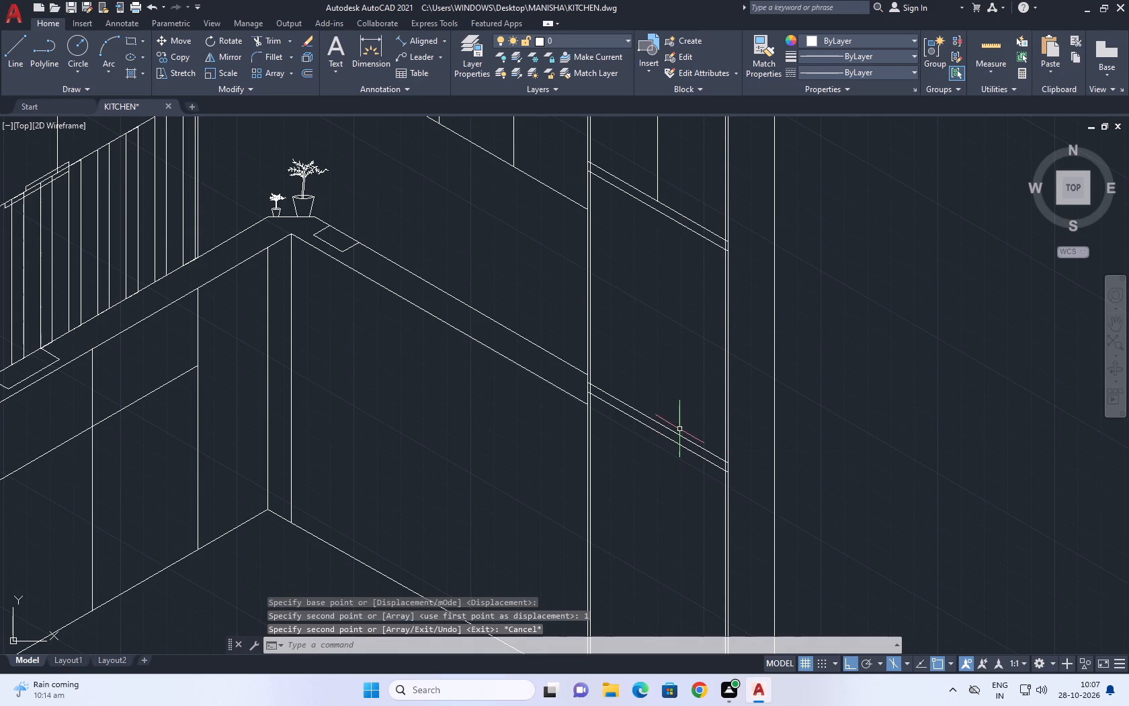
Trim both ends of the two countertop-height gap lines back to the inset vertical lines of the tall cabinet's front.
{"action": "key", "text": "t"}
{"action": "key", "text": "r"}
{"action": "key", "text": "space"}
{"action": "scroll", "coordinate": [734, 490], "scroll_direction": "up", "scroll_amount": 5}
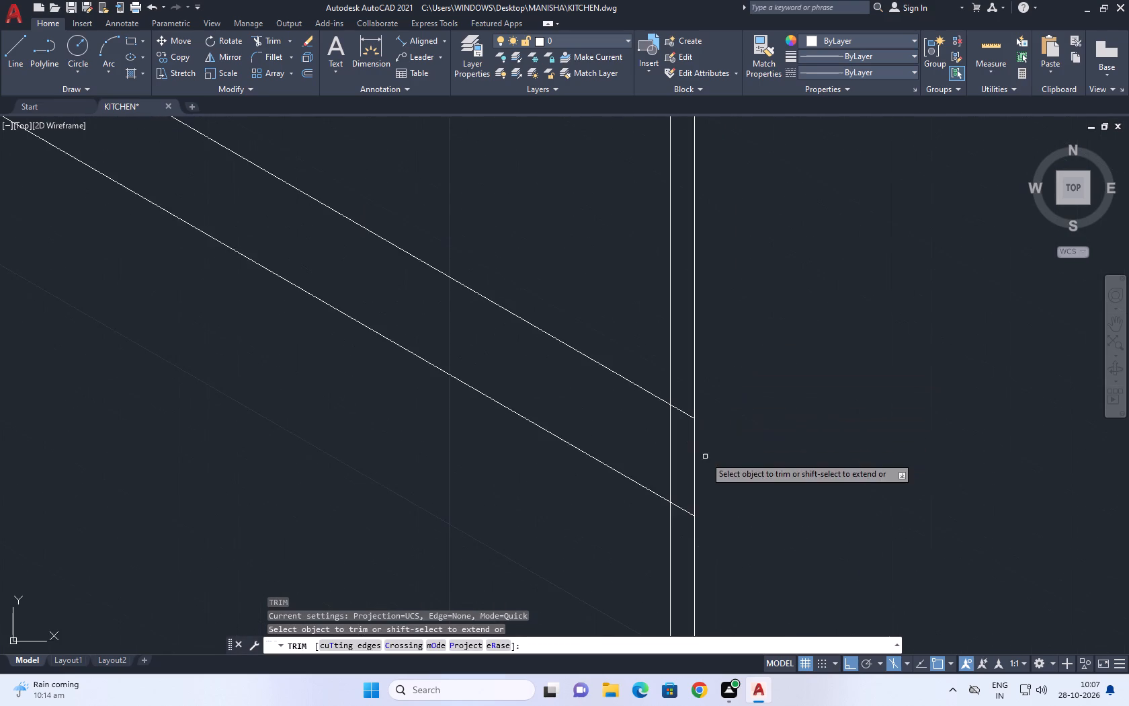
{"action": "scroll", "coordinate": [704, 457], "scroll_direction": "up", "scroll_amount": 3}
{"action": "left_click", "coordinate": [638, 271]}
{"action": "scroll", "coordinate": [633, 379], "scroll_direction": "down", "scroll_amount": 3}
{"action": "left_click_drag", "start_coordinate": [634, 461], "coordinate": [628, 461]}
{"action": "scroll", "coordinate": [724, 419], "scroll_direction": "down", "scroll_amount": 5}
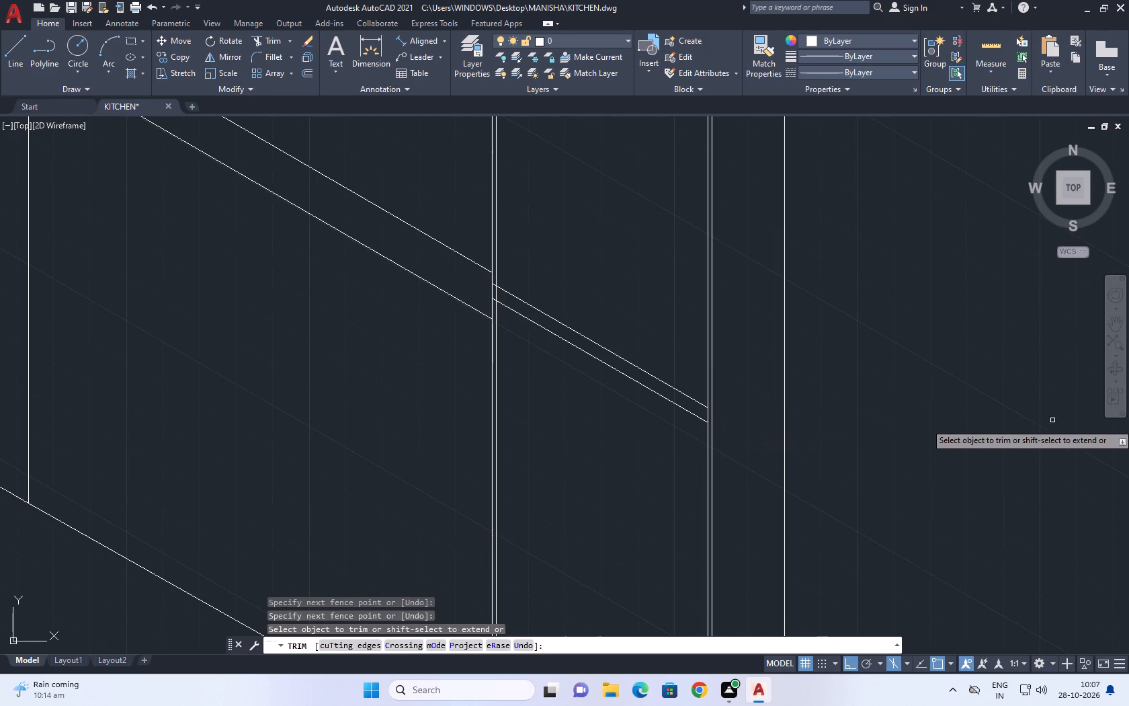
{"action": "scroll", "coordinate": [675, 413], "scroll_direction": "down", "scroll_amount": 5}
{"action": "scroll", "coordinate": [645, 404], "scroll_direction": "up", "scroll_amount": 5}
{"action": "scroll", "coordinate": [753, 360], "scroll_direction": "up", "scroll_amount": 3}
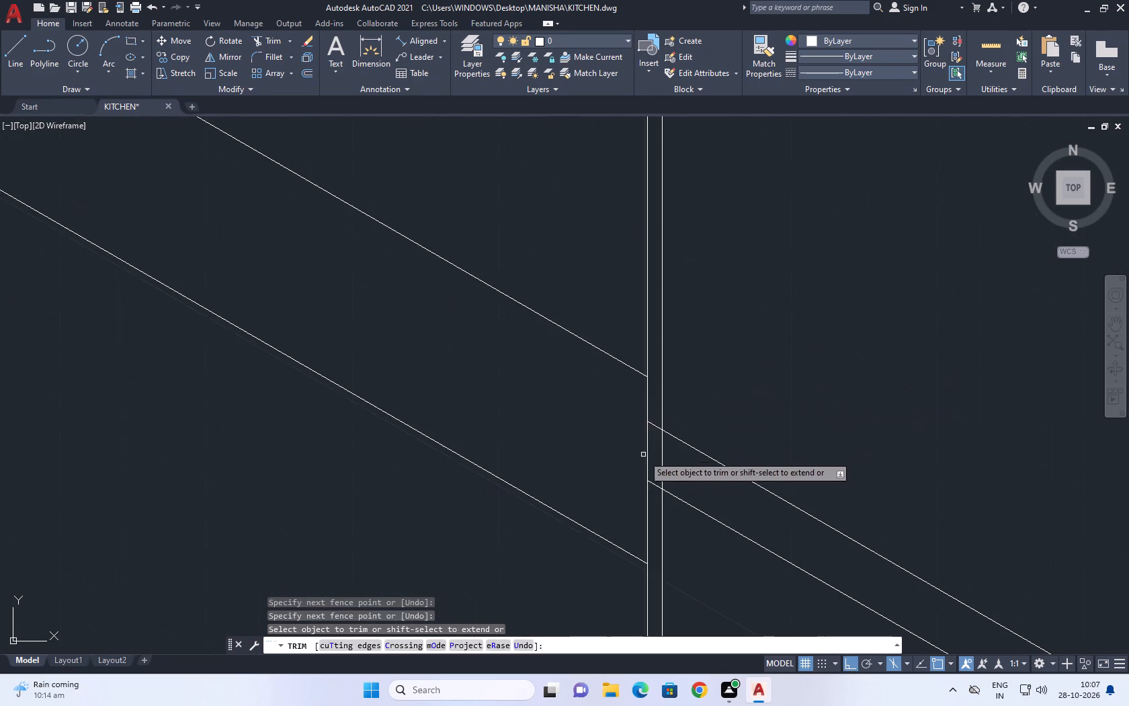
{"action": "scroll", "coordinate": [632, 463], "scroll_direction": "up", "scroll_amount": 3}
{"action": "left_click_drag", "start_coordinate": [744, 287], "coordinate": [744, 293]}
{"action": "left_click", "coordinate": [730, 572]}
{"action": "scroll", "coordinate": [725, 539], "scroll_direction": "down", "scroll_amount": 4}
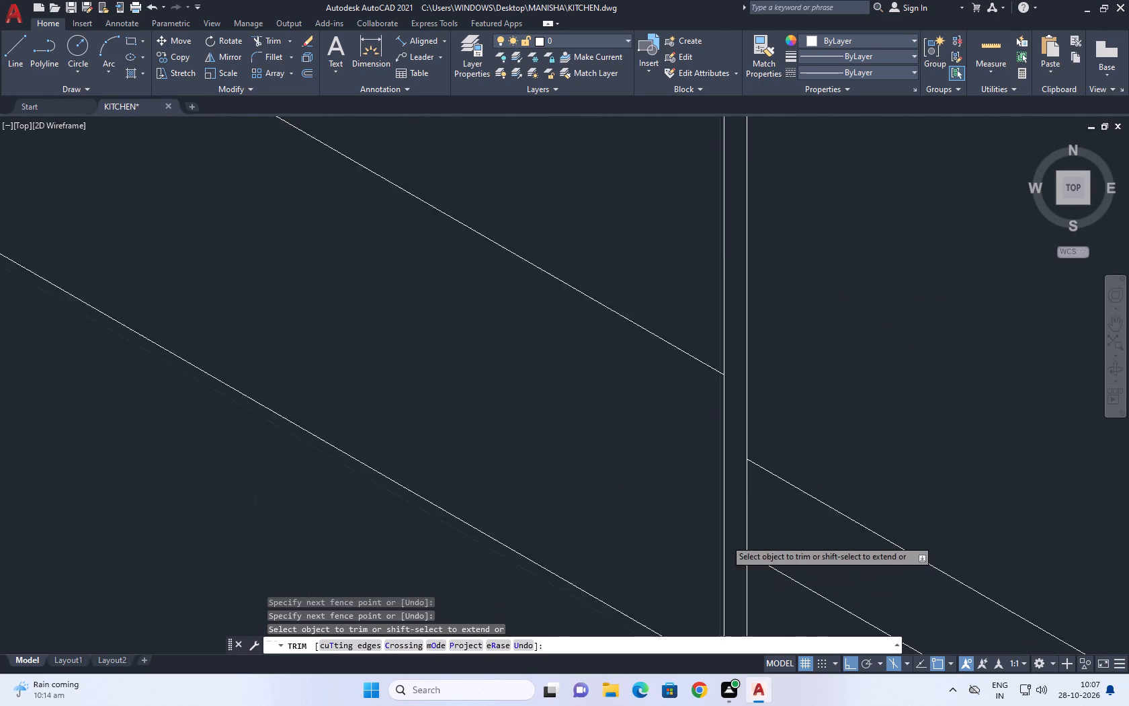
Trim the upper gap's lower line back to the inset verticals and remove the inset line segments crossing that gap.
{"action": "scroll", "coordinate": [727, 537], "scroll_direction": "down", "scroll_amount": 7}
{"action": "scroll", "coordinate": [723, 300], "scroll_direction": "up", "scroll_amount": 5}
{"action": "scroll", "coordinate": [775, 364], "scroll_direction": "up", "scroll_amount": 1}
{"action": "left_click_drag", "start_coordinate": [780, 363], "coordinate": [776, 357]}
{"action": "left_click", "coordinate": [815, 303]}
{"action": "scroll", "coordinate": [798, 331], "scroll_direction": "down", "scroll_amount": 5}
{"action": "middle_click_drag", "start_coordinate": [843, 360], "coordinate": [554, 360]}
{"action": "scroll", "coordinate": [551, 368], "scroll_direction": "down", "scroll_amount": 3}
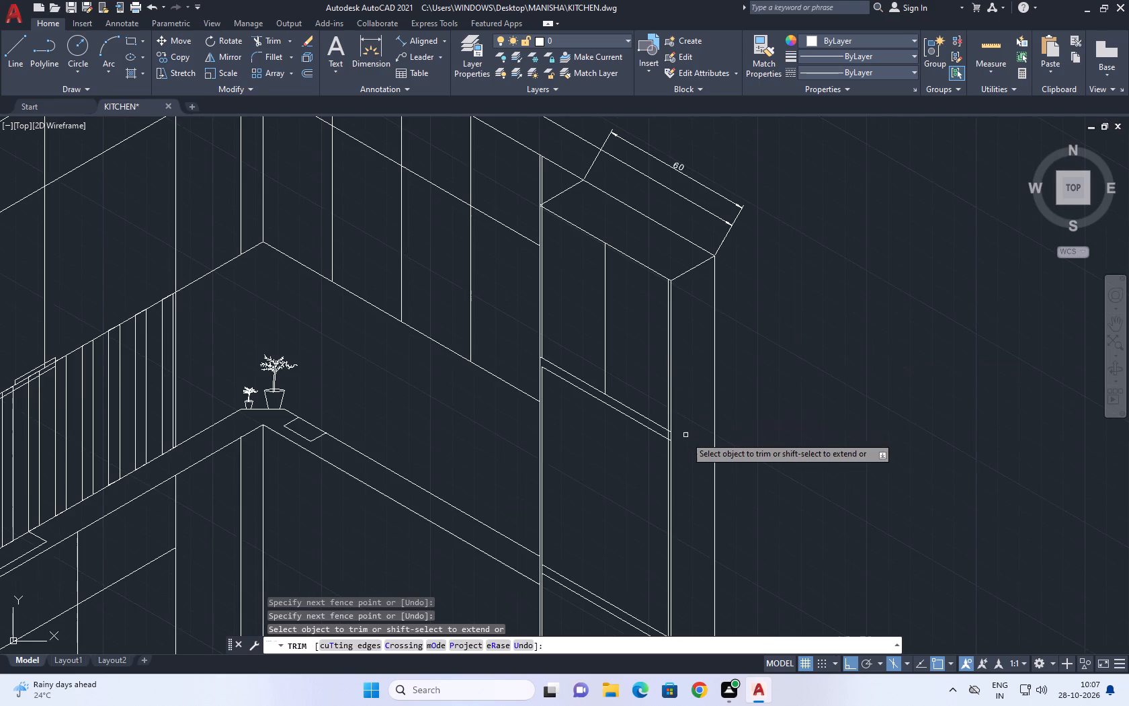
{"action": "scroll", "coordinate": [645, 426], "scroll_direction": "up", "scroll_amount": 3}
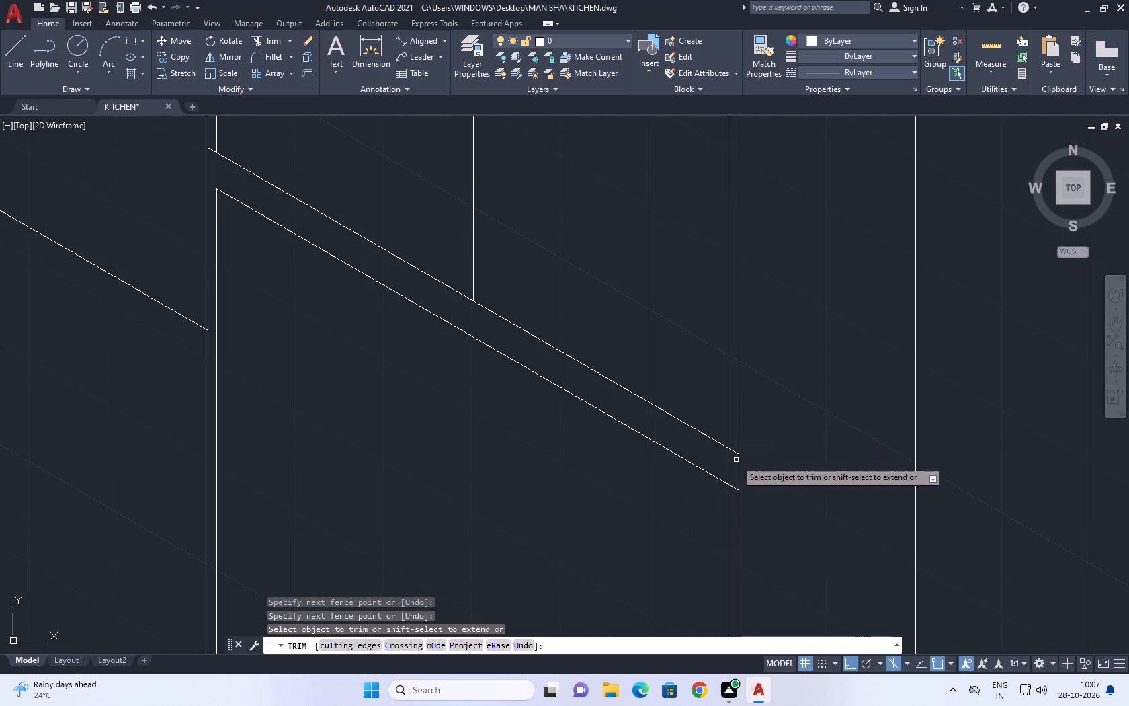
{"action": "scroll", "coordinate": [705, 496], "scroll_direction": "up", "scroll_amount": 5}
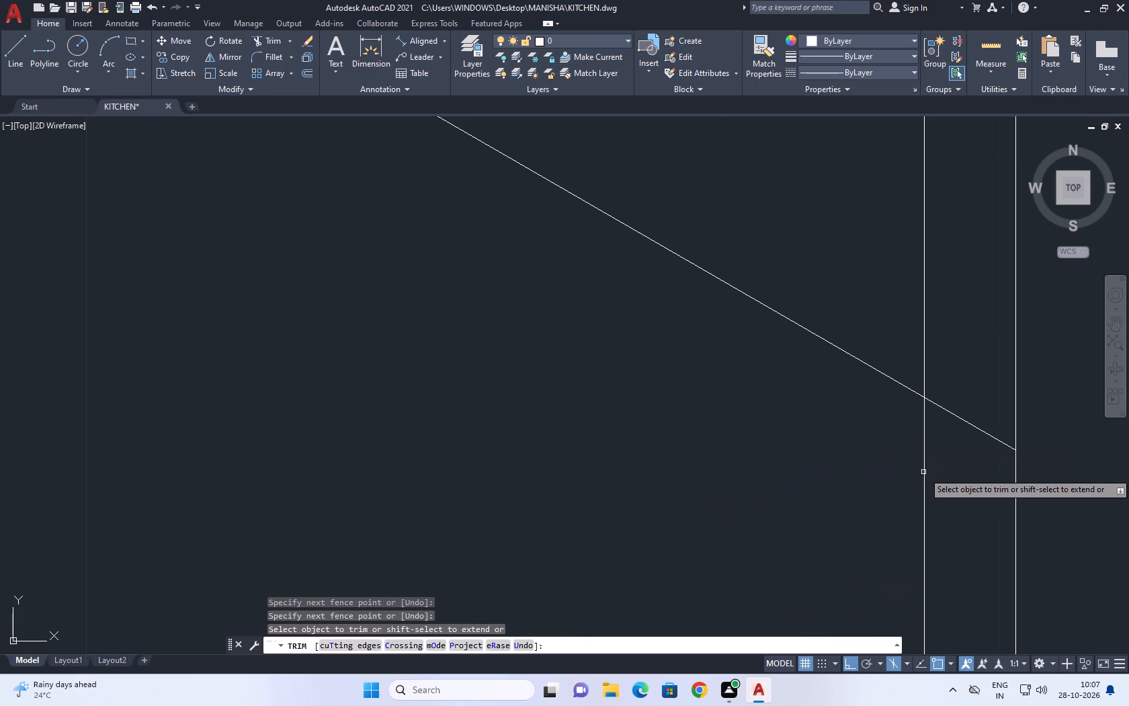
{"action": "left_click", "coordinate": [960, 446]}
{"action": "left_click", "coordinate": [919, 300]}
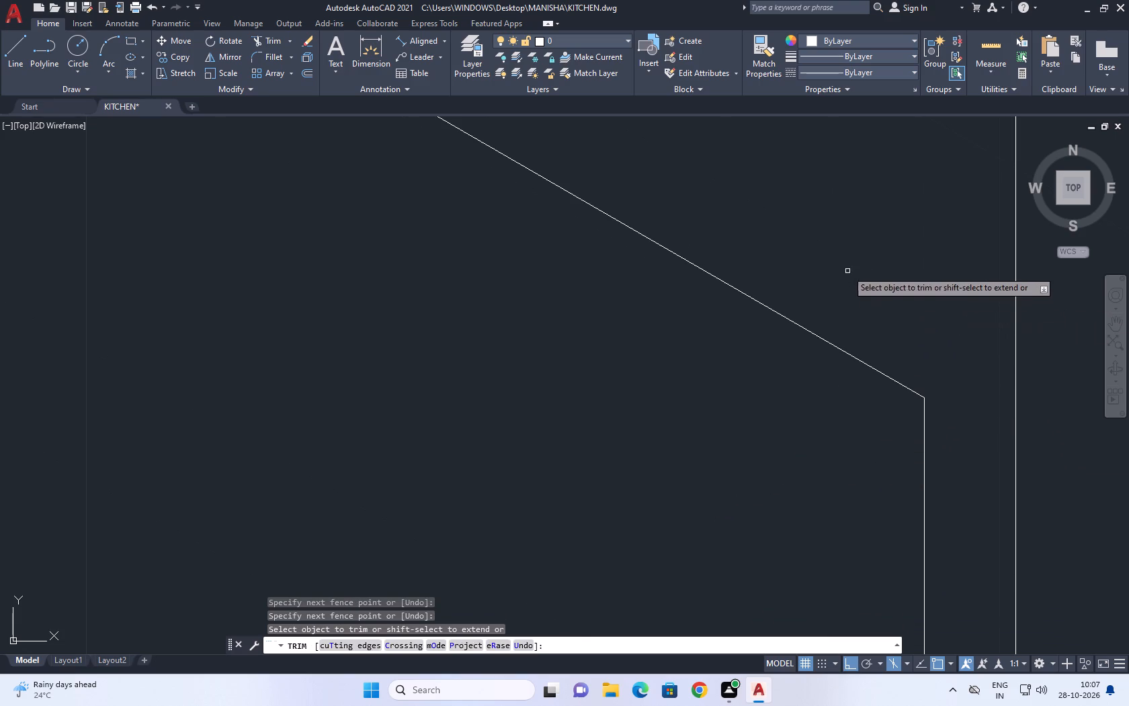
{"action": "right_click_drag", "start_coordinate": [846, 266], "coordinate": [844, 260]}
{"action": "left_click", "coordinate": [898, 288]}
Examine the tall cabinet's panel divisions down to its base and compare them with the rest of the kitchen.
{"action": "scroll", "coordinate": [769, 370], "scroll_direction": "down", "scroll_amount": 3}
{"action": "middle_click_drag", "start_coordinate": [786, 446], "coordinate": [735, 336]}
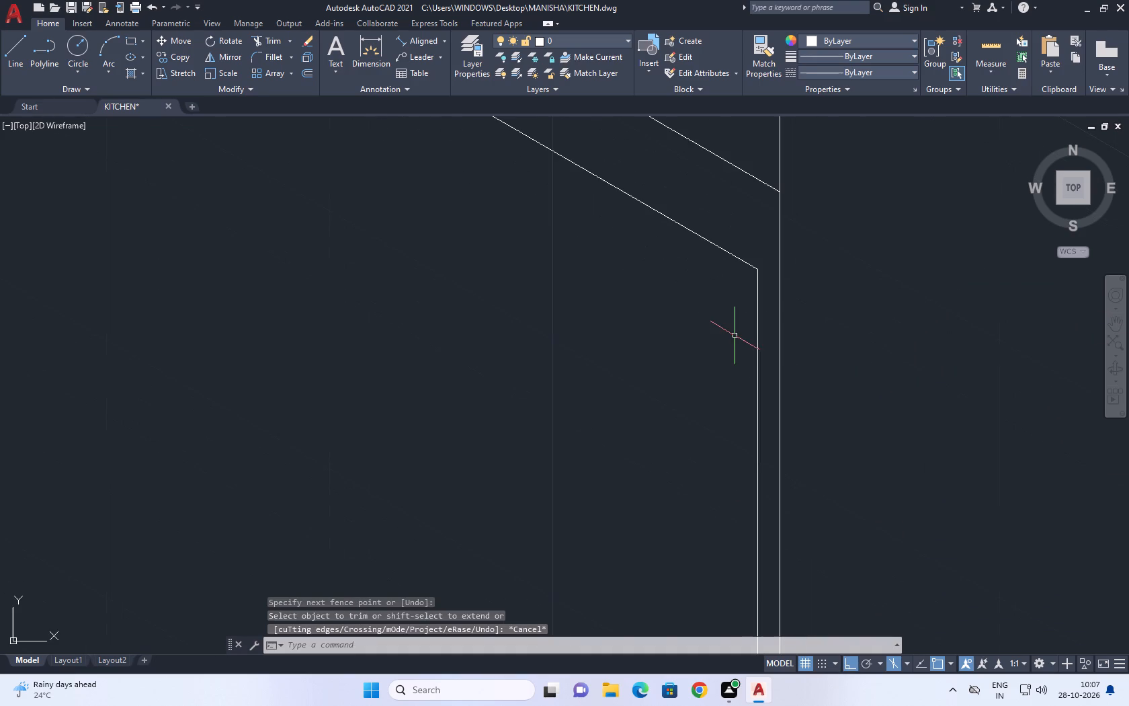
{"action": "scroll", "coordinate": [731, 340], "scroll_direction": "down", "scroll_amount": 4}
{"action": "middle_click_drag", "start_coordinate": [632, 519], "coordinate": [665, 366]}
{"action": "middle_click_drag", "start_coordinate": [628, 531], "coordinate": [639, 464]}
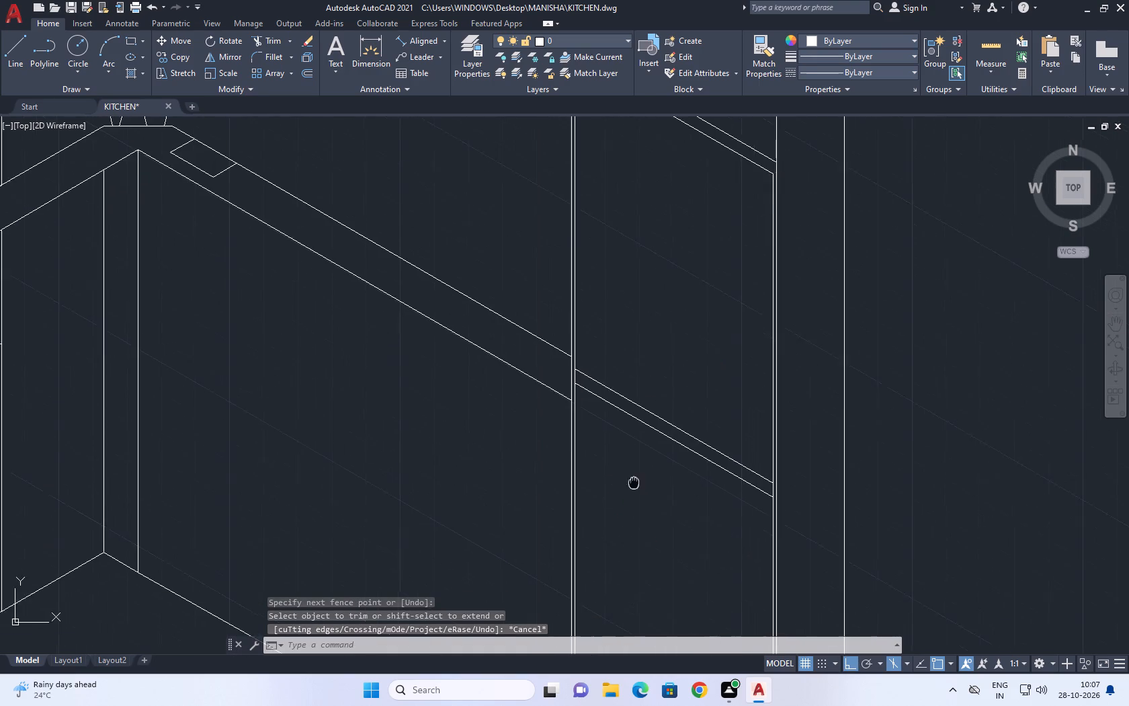
{"action": "middle_click_drag", "start_coordinate": [639, 464], "coordinate": [691, 283]}
{"action": "scroll", "coordinate": [681, 432], "scroll_direction": "down", "scroll_amount": 1}
{"action": "middle_click_drag", "start_coordinate": [689, 453], "coordinate": [674, 346]}
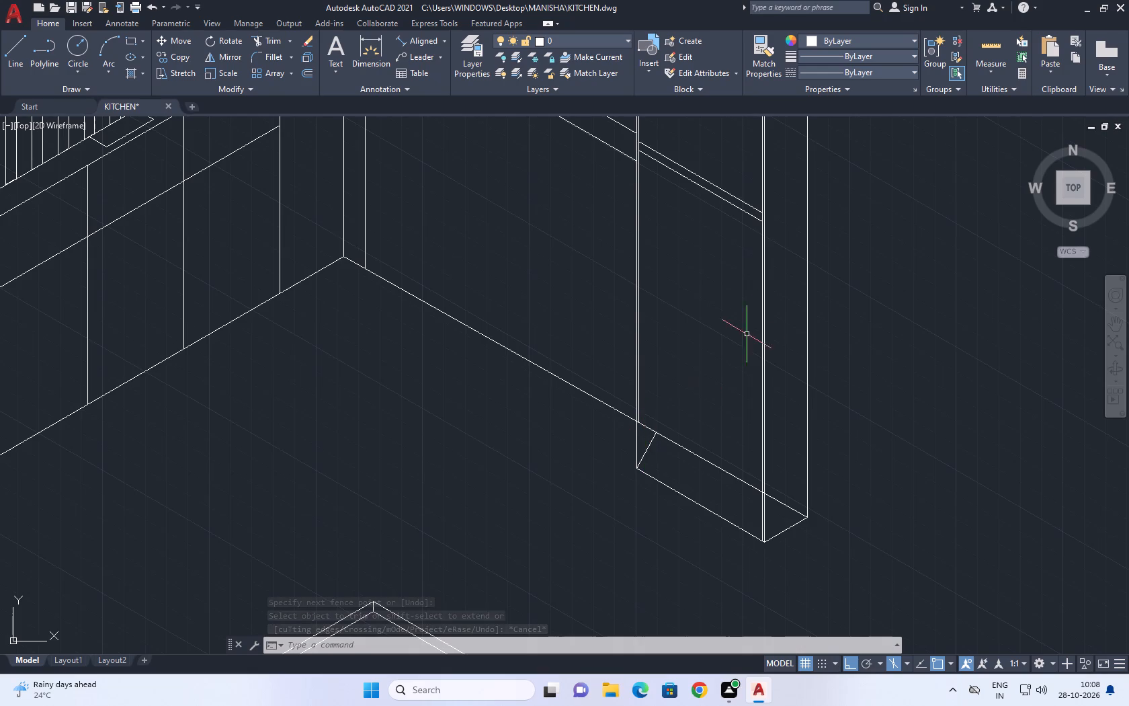
{"action": "middle_click_drag", "start_coordinate": [757, 321], "coordinate": [710, 391]}
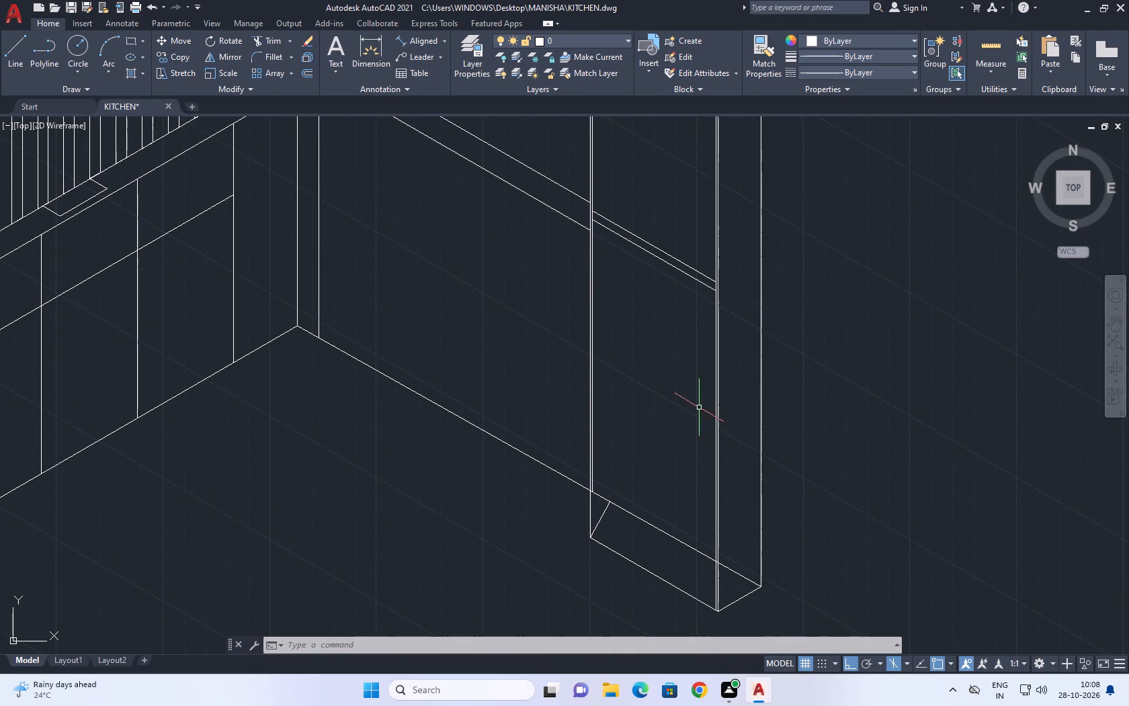
{"action": "middle_click_drag", "start_coordinate": [642, 253], "coordinate": [707, 469]}
{"action": "scroll", "coordinate": [707, 469], "scroll_direction": "down", "scroll_amount": 1}
{"action": "middle_click_drag", "start_coordinate": [685, 502], "coordinate": [685, 436]}
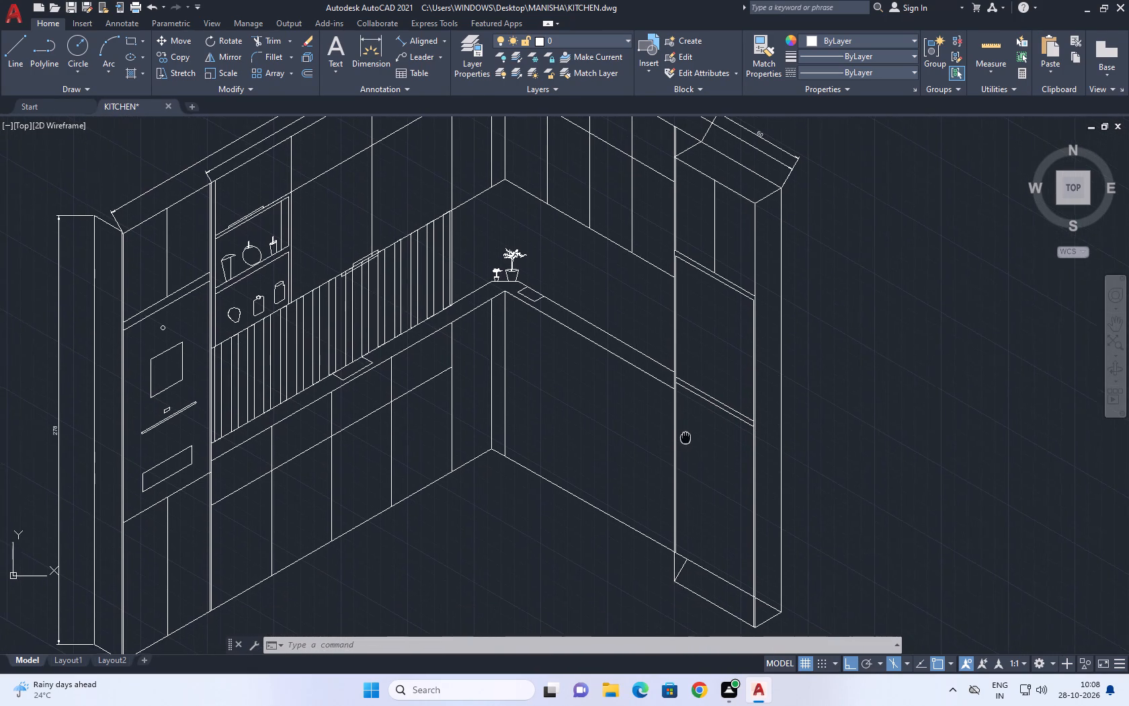
{"action": "middle_click_drag", "start_coordinate": [685, 436], "coordinate": [689, 438]}
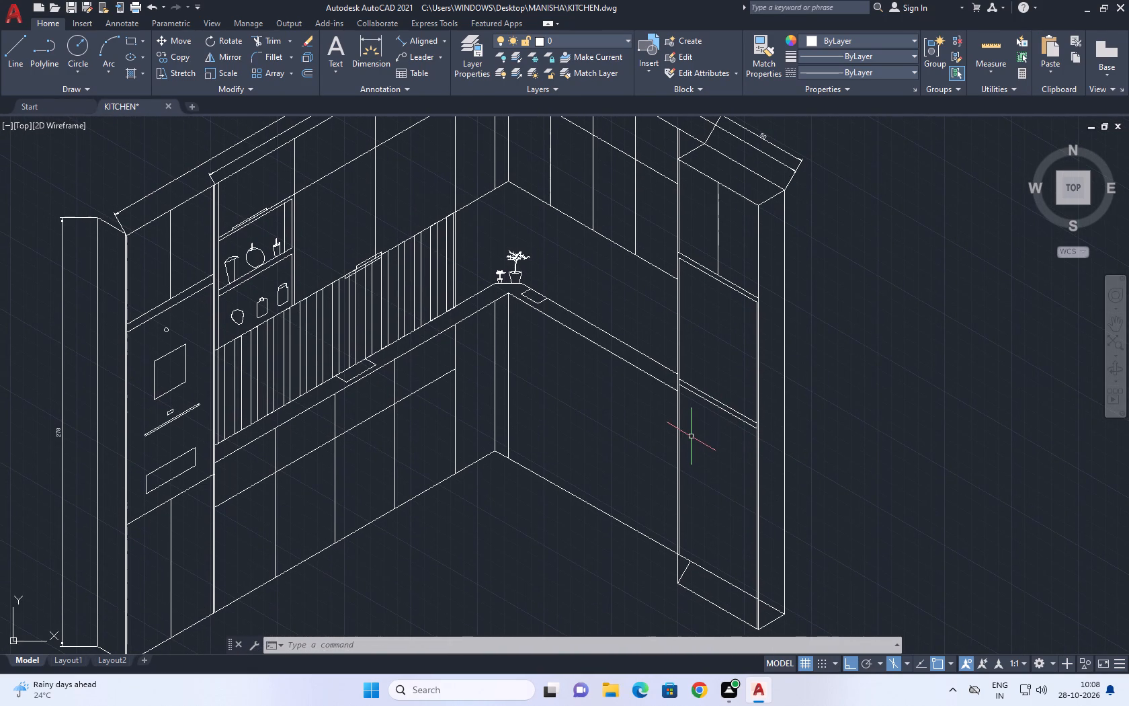
{"action": "middle_click_drag", "start_coordinate": [696, 355], "coordinate": [716, 377]}
{"action": "middle_click_drag", "start_coordinate": [723, 401], "coordinate": [724, 296]}
{"action": "middle_click", "coordinate": [724, 296]}
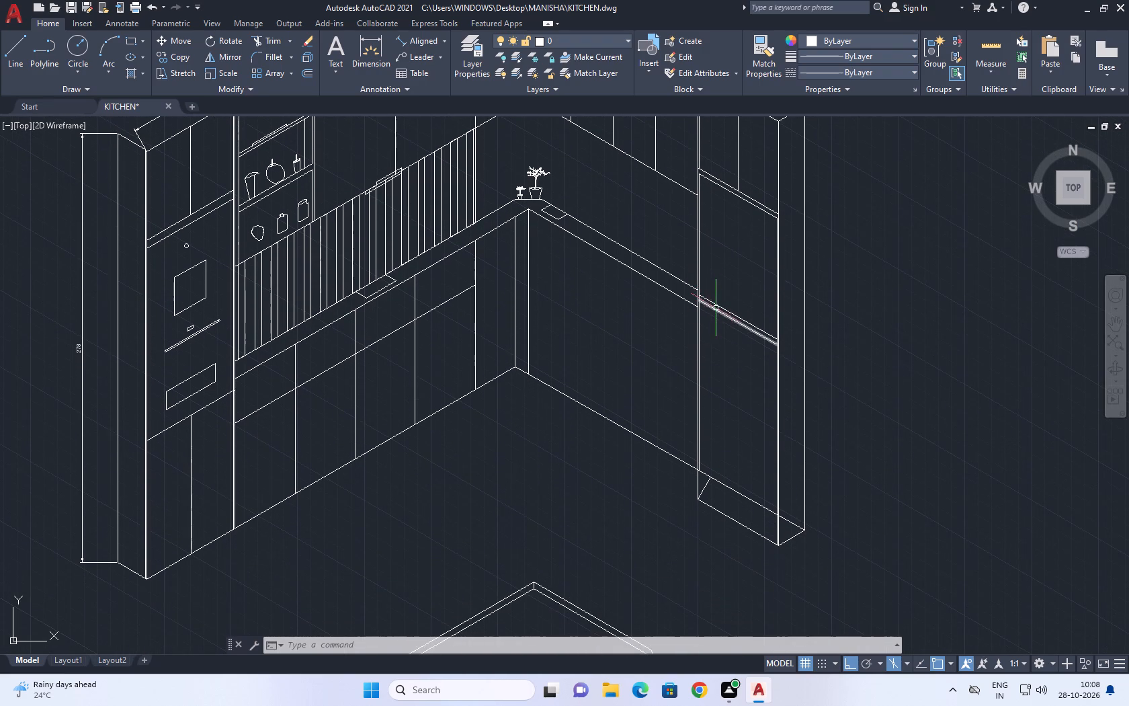
{"action": "middle_click_drag", "start_coordinate": [713, 327], "coordinate": [706, 384]}
Draw a thin vertical handle outline about 1 unit wide on the tall cabinet's middle panel, near the countertop-side edge.
{"action": "left_click_drag", "start_coordinate": [11, 48], "coordinate": [18, 51]}
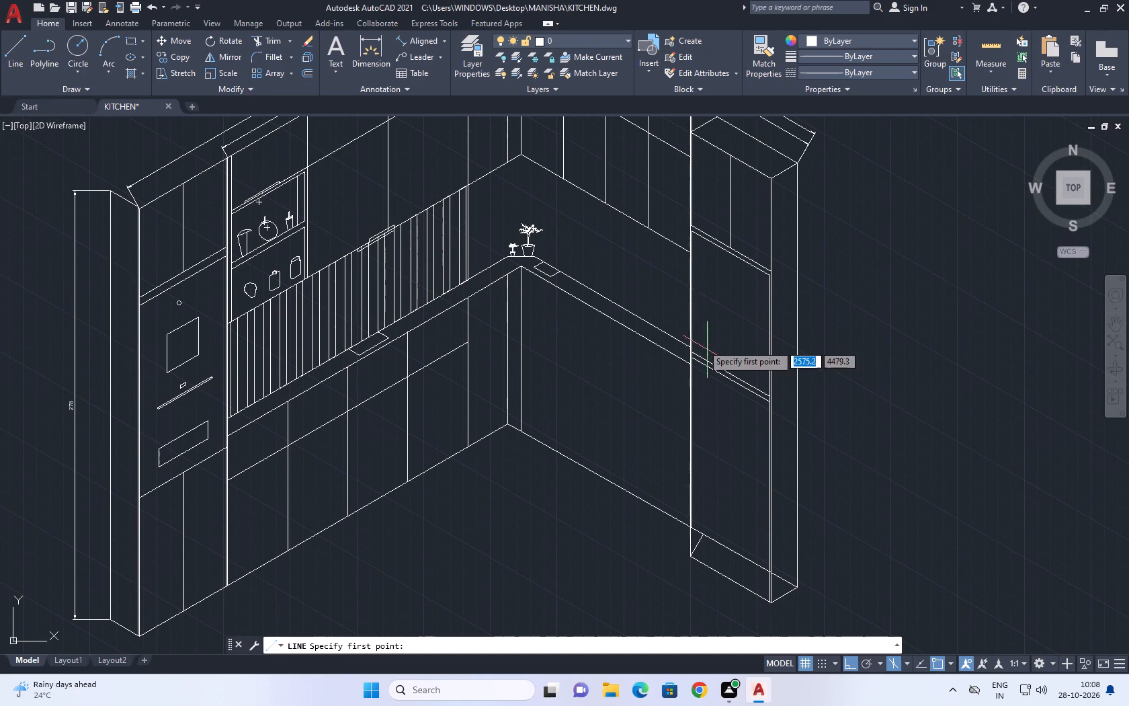
{"action": "scroll", "coordinate": [698, 330], "scroll_direction": "up", "scroll_amount": 4}
{"action": "left_click", "coordinate": [707, 380]}
{"action": "left_click", "coordinate": [719, 243]}
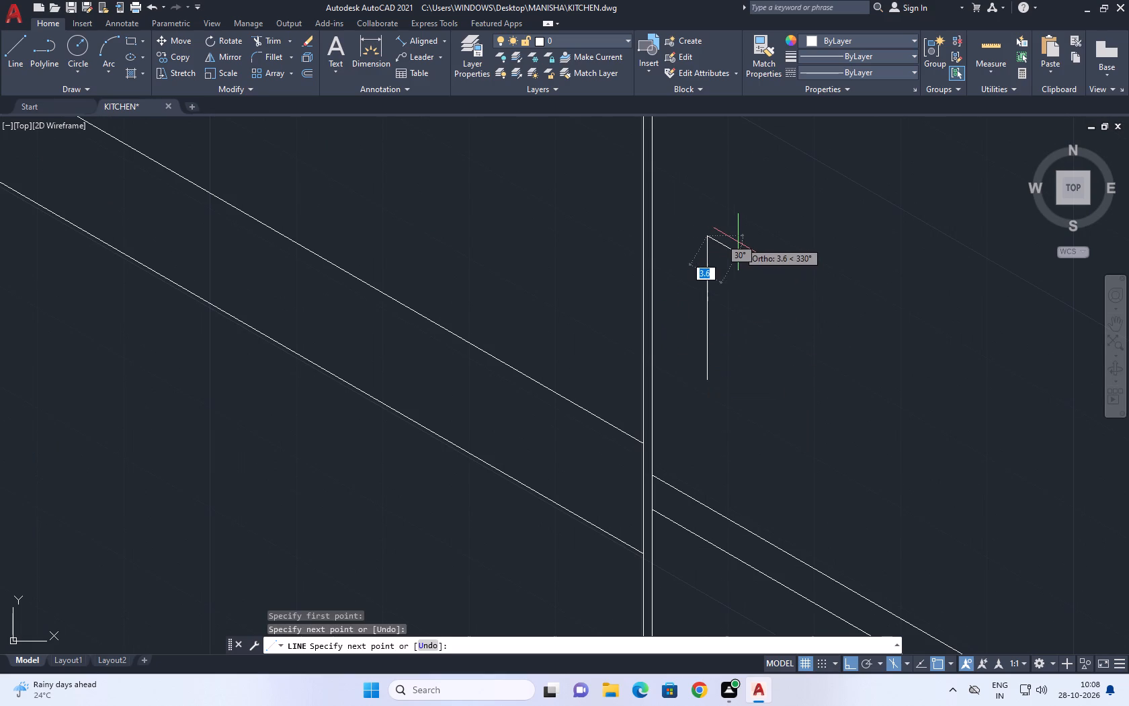
{"action": "scroll", "coordinate": [724, 248], "scroll_direction": "up", "scroll_amount": 2}
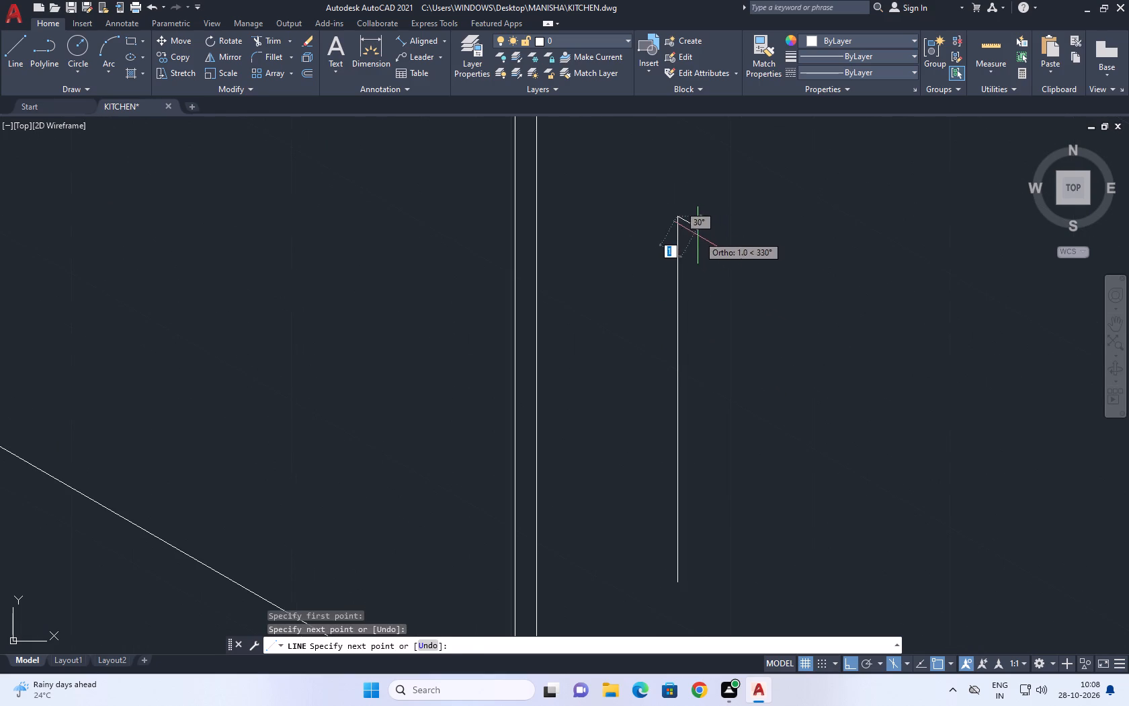
{"action": "left_click", "coordinate": [696, 233]}
{"action": "middle_click_drag", "start_coordinate": [688, 499], "coordinate": [738, 421]}
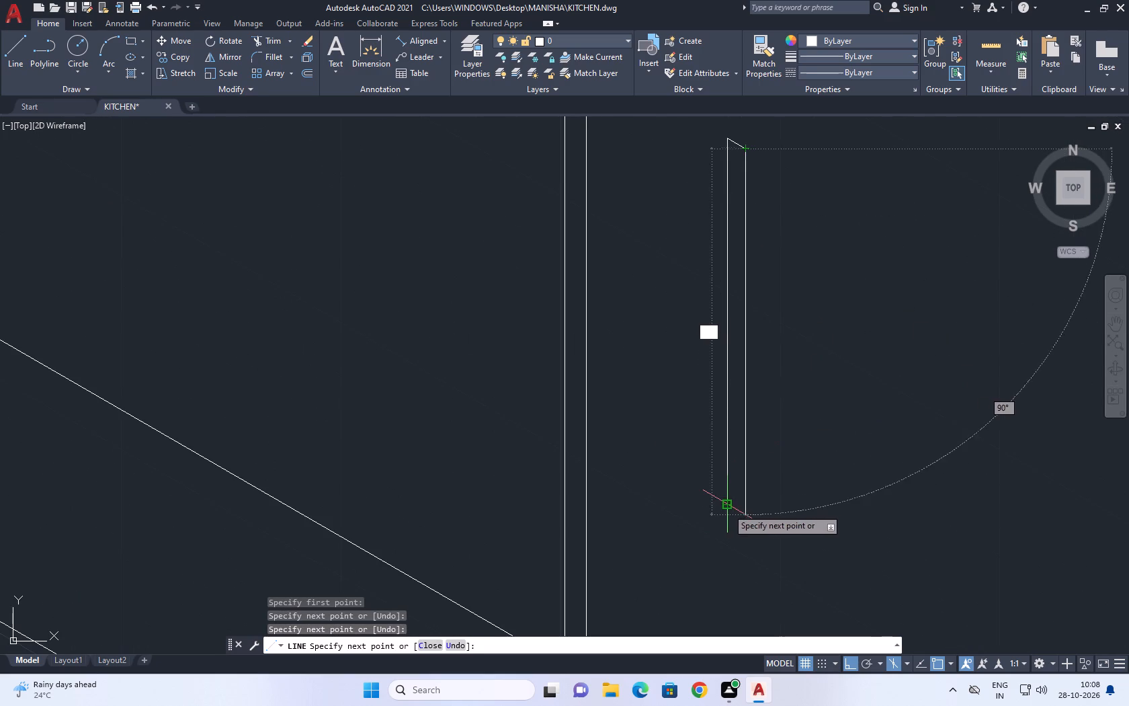
{"action": "left_click", "coordinate": [743, 516]}
{"action": "left_click", "coordinate": [725, 505]}
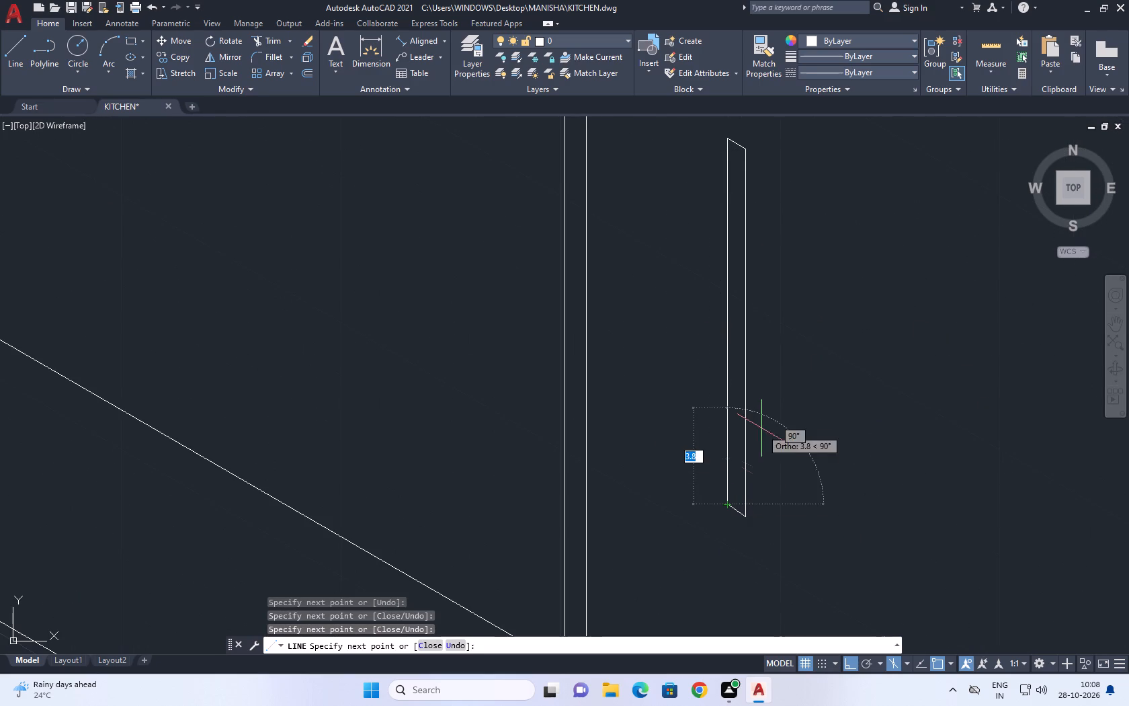
{"action": "right_click", "coordinate": [761, 428]}
{"action": "left_click", "coordinate": [791, 455]}
Draw a tall, narrow vertical handle outline with lines on the tall cabinet's lower panel, near its countertop-side edge.
{"action": "scroll", "coordinate": [765, 395], "scroll_direction": "down", "scroll_amount": 5}
{"action": "middle_click_drag", "start_coordinate": [801, 487], "coordinate": [731, 322]}
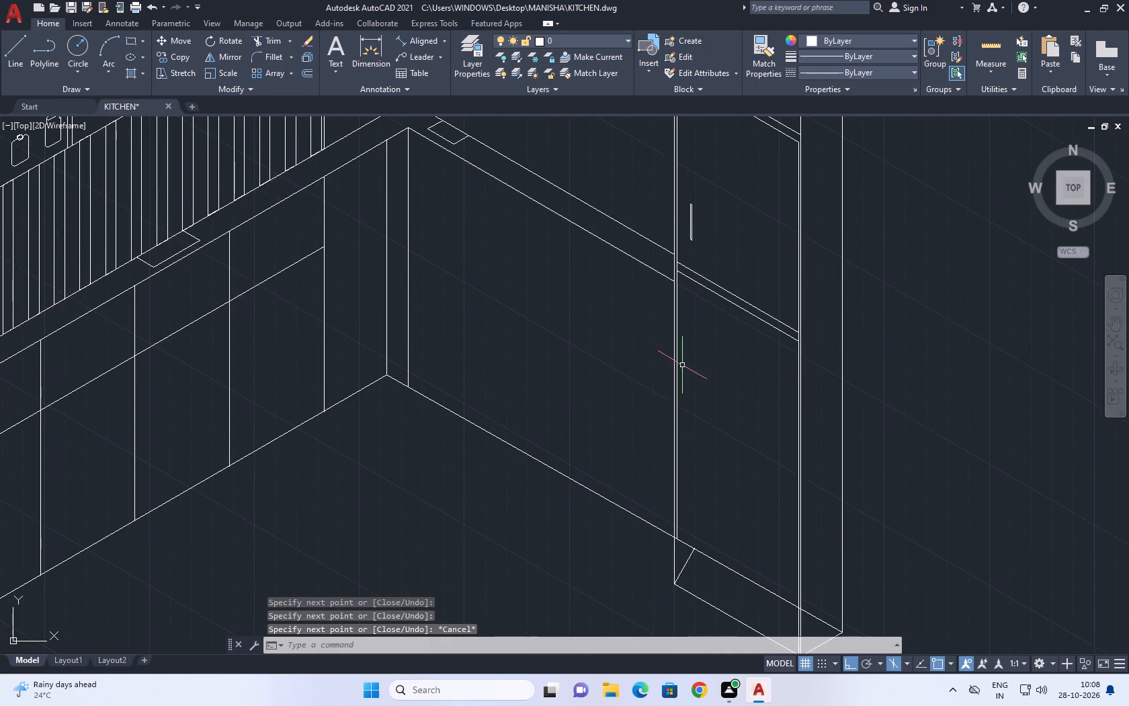
{"action": "right_click", "coordinate": [718, 365]}
{"action": "left_click", "coordinate": [767, 375]}
{"action": "middle_click_drag", "start_coordinate": [680, 464], "coordinate": [691, 472]}
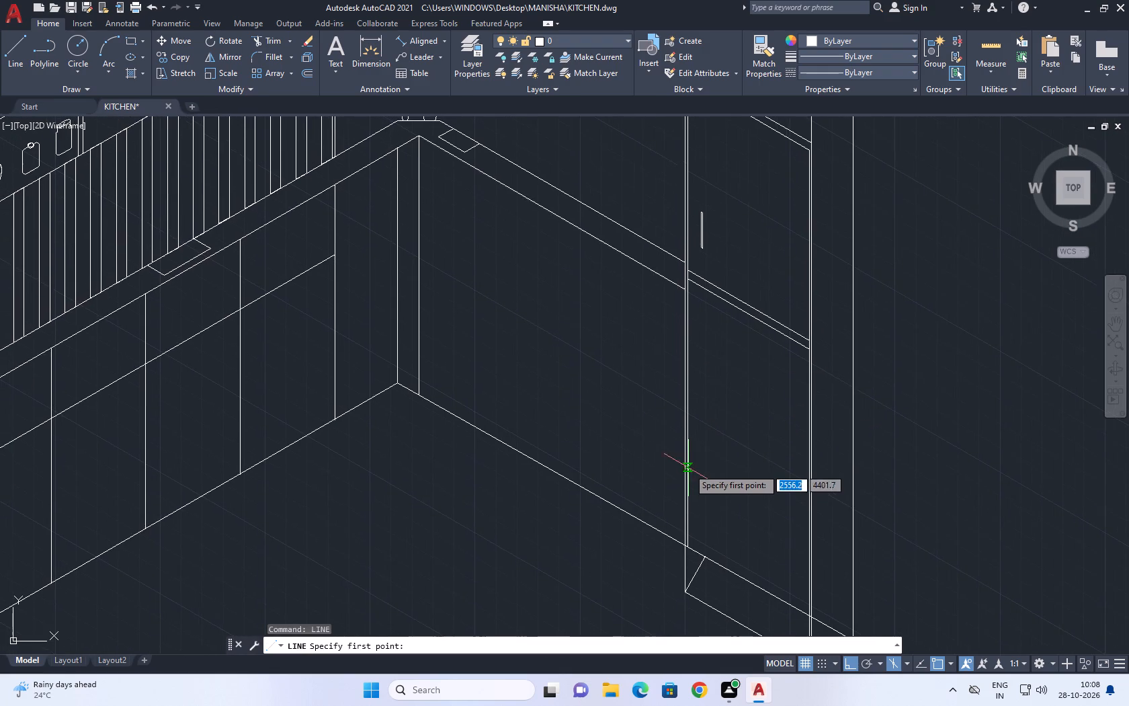
{"action": "scroll", "coordinate": [687, 465], "scroll_direction": "up", "scroll_amount": 1}
{"action": "left_click", "coordinate": [709, 284]}
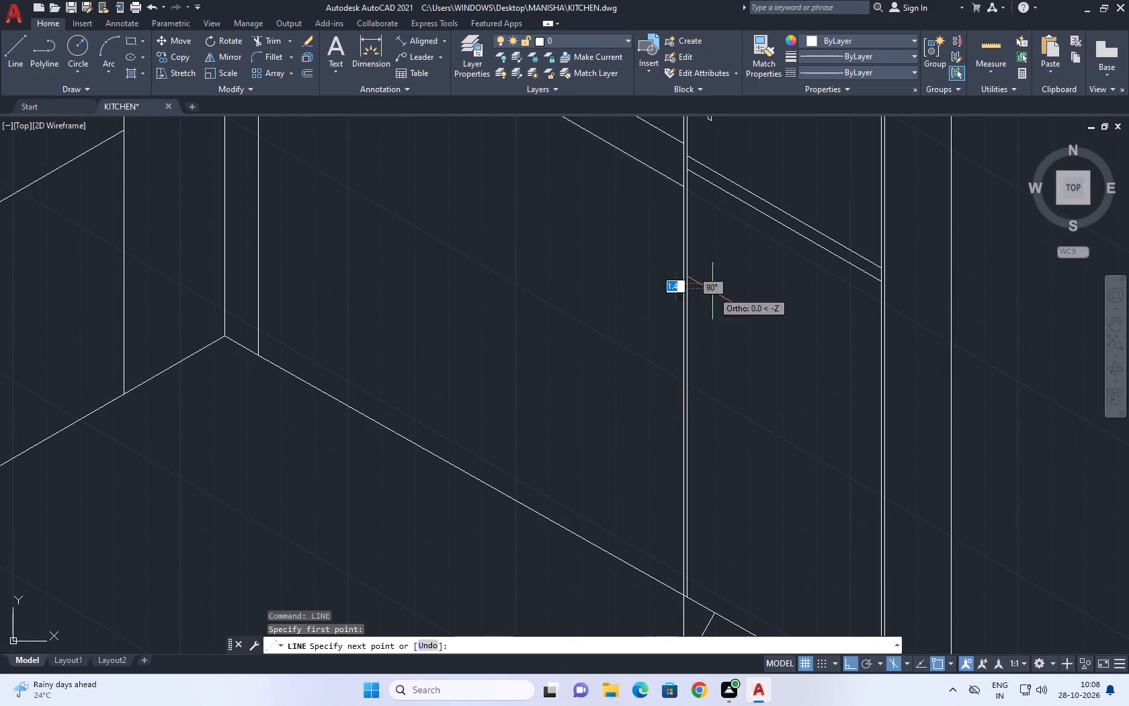
{"action": "left_click", "coordinate": [714, 548]}
{"action": "left_click", "coordinate": [718, 547]}
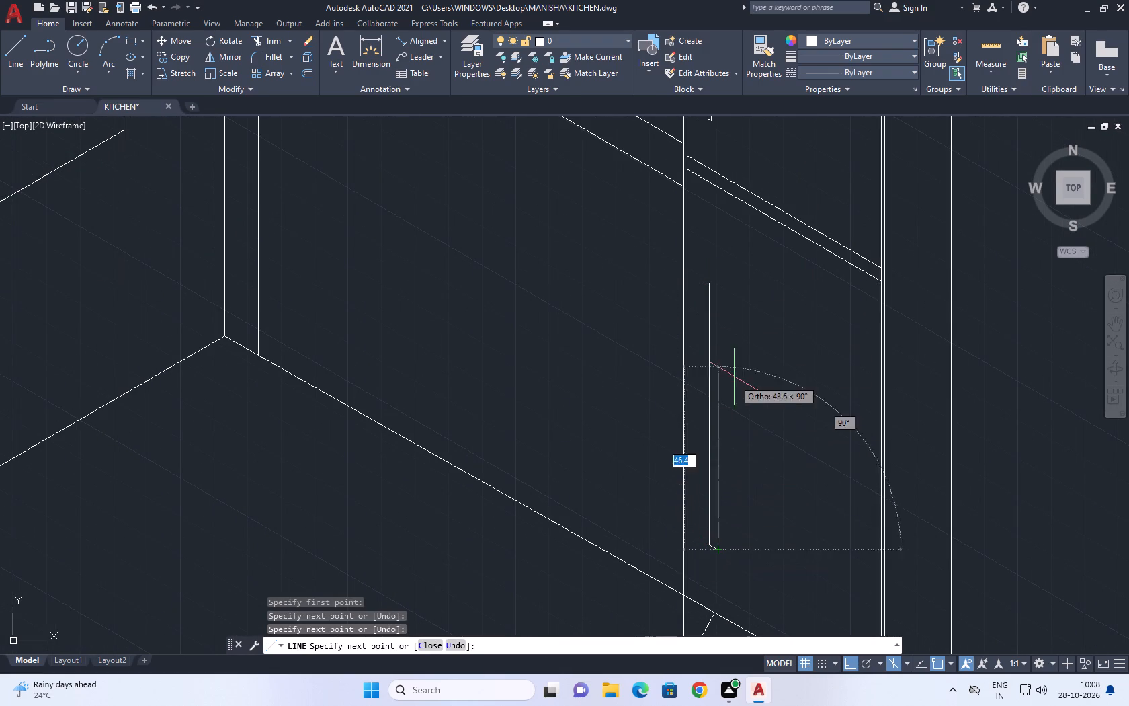
{"action": "left_click", "coordinate": [719, 294]}
{"action": "scroll", "coordinate": [705, 265], "scroll_direction": "up", "scroll_amount": 2}
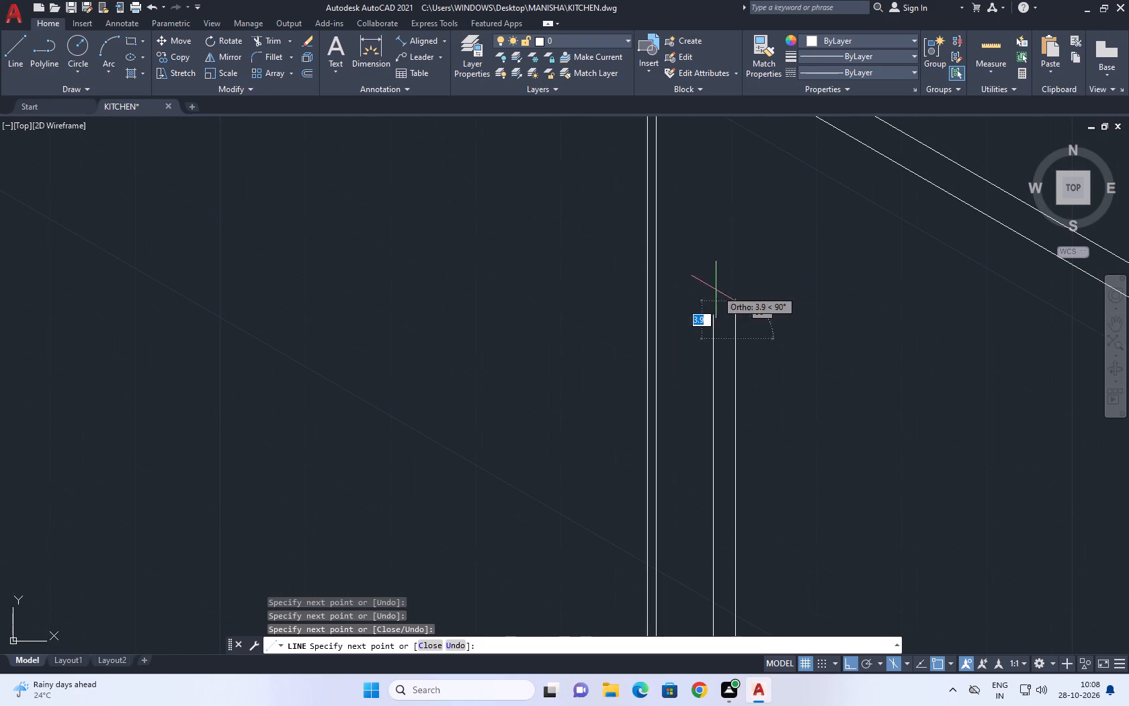
{"action": "left_click", "coordinate": [715, 315]}
{"action": "right_click", "coordinate": [730, 293]}
{"action": "left_click", "coordinate": [764, 313]}
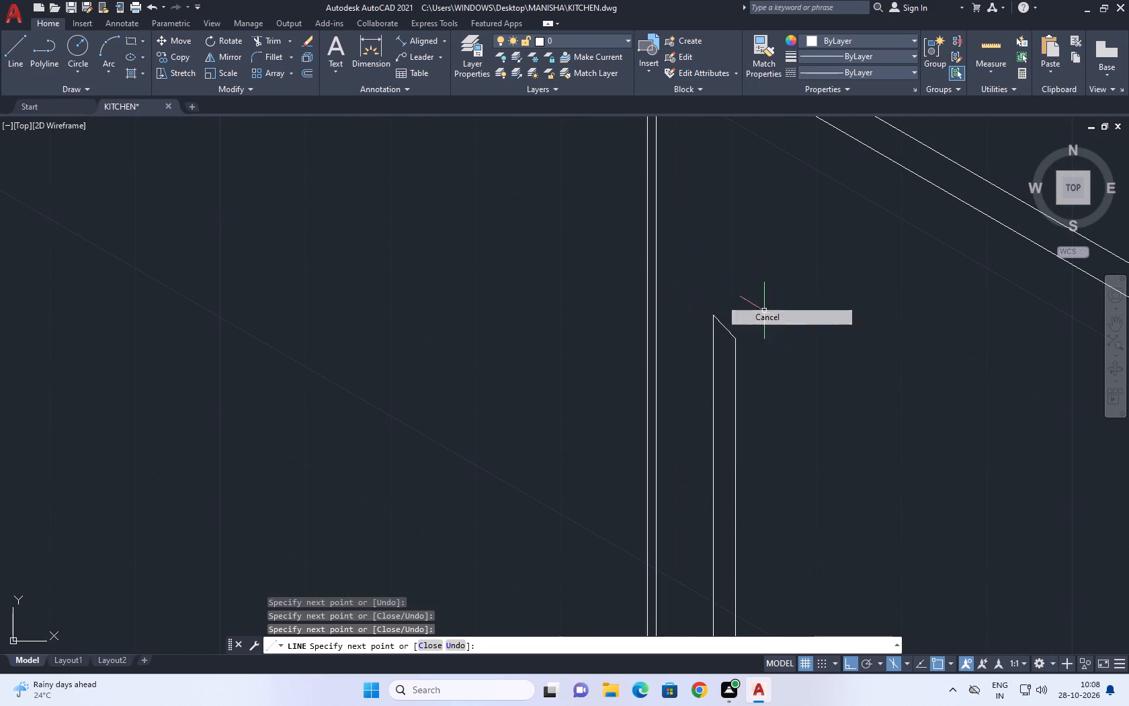
Draw a plinth line parallel to the tall cabinet's front base edge, from its countertop-side outer vertical past the opposite front corner.
{"action": "scroll", "coordinate": [709, 285], "scroll_direction": "down", "scroll_amount": 2}
{"action": "middle_click_drag", "start_coordinate": [721, 258], "coordinate": [686, 350]}
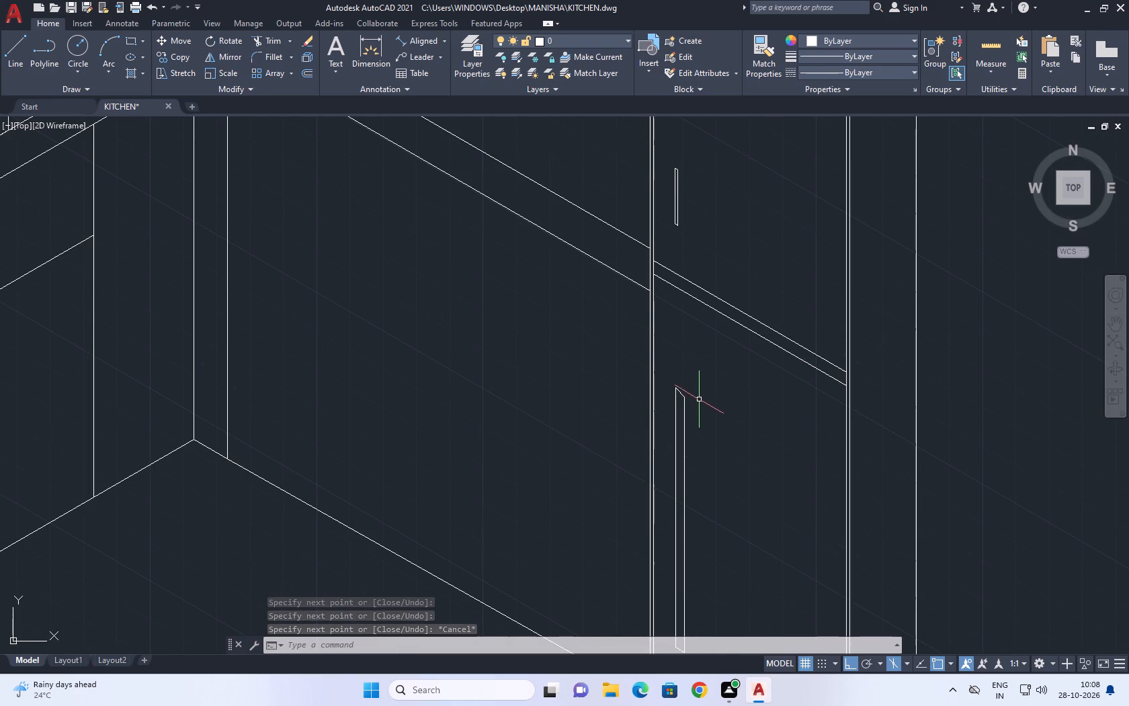
{"action": "middle_click_drag", "start_coordinate": [784, 353], "coordinate": [749, 371]}
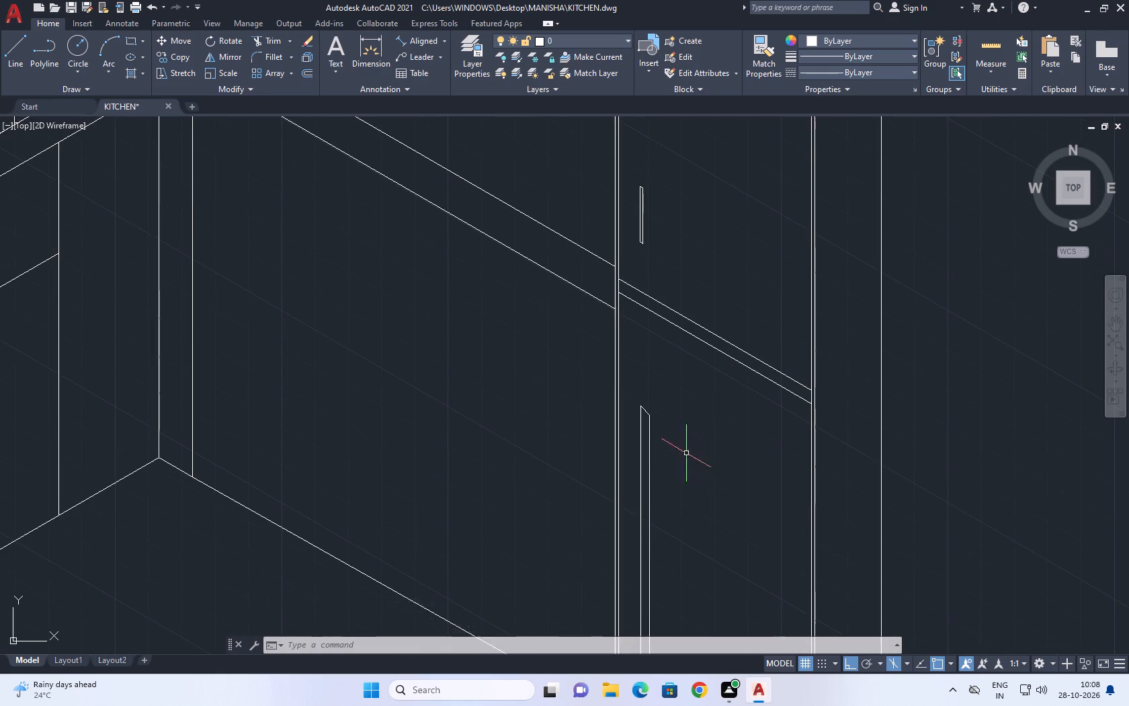
{"action": "middle_click_drag", "start_coordinate": [666, 420], "coordinate": [635, 337]}
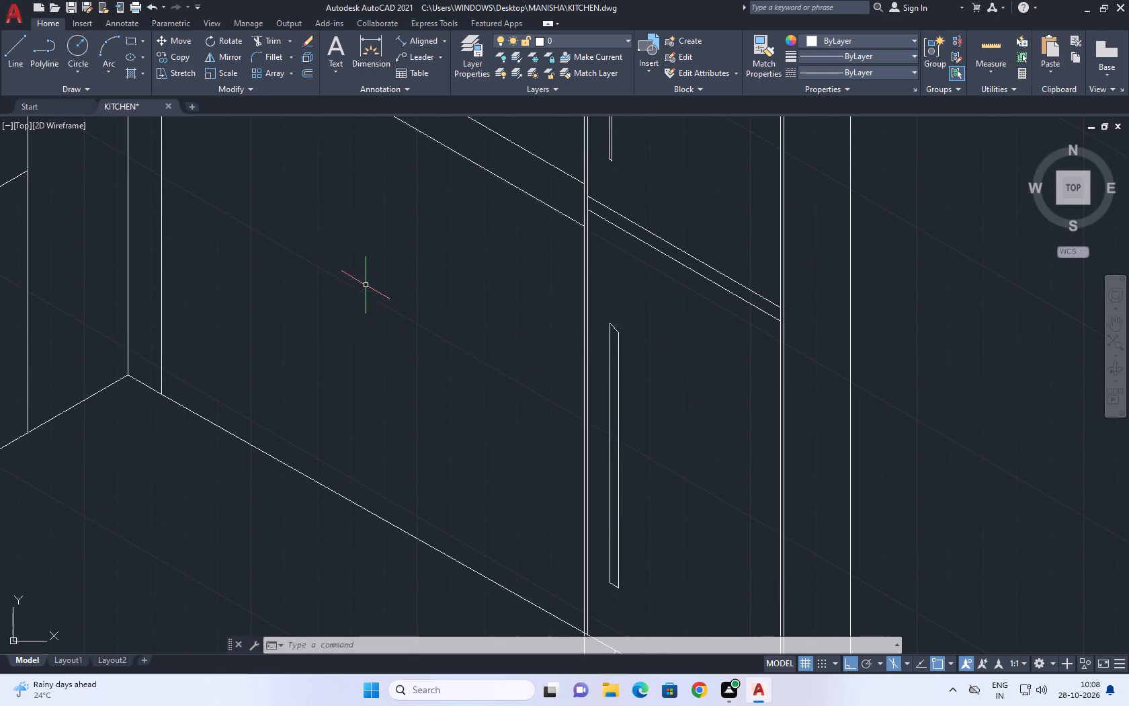
{"action": "scroll", "coordinate": [390, 249], "scroll_direction": "down", "scroll_amount": 4}
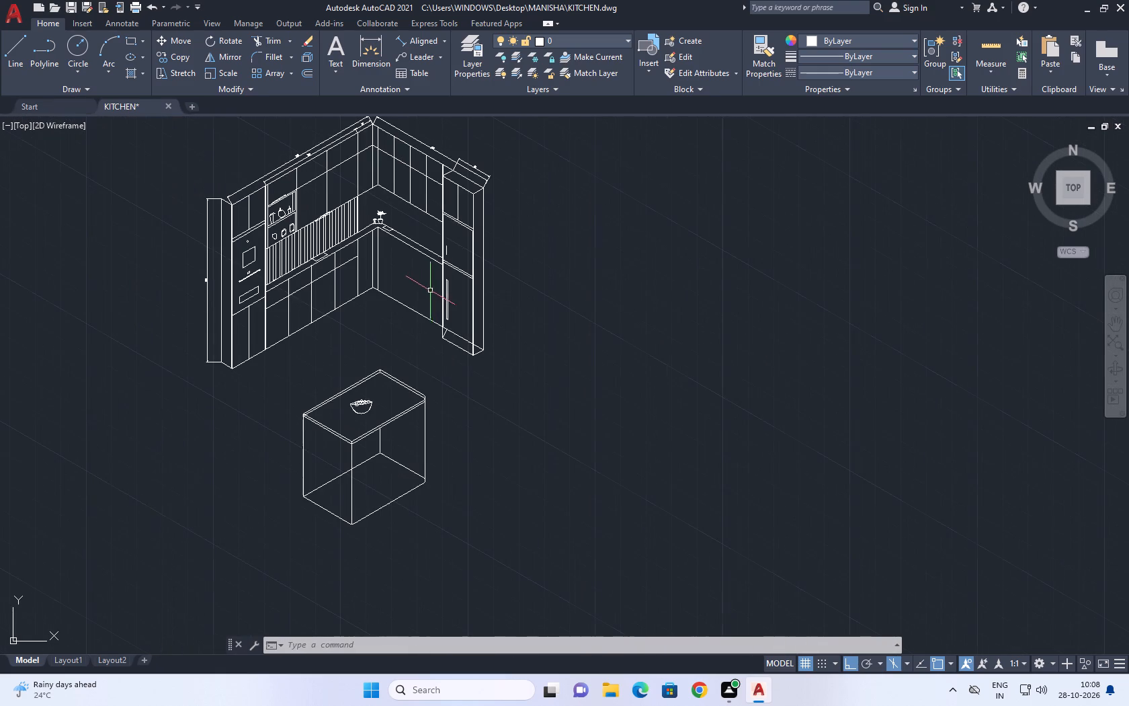
{"action": "middle_click_drag", "start_coordinate": [440, 342], "coordinate": [448, 342]}
{"action": "scroll", "coordinate": [446, 339], "scroll_direction": "up", "scroll_amount": 4}
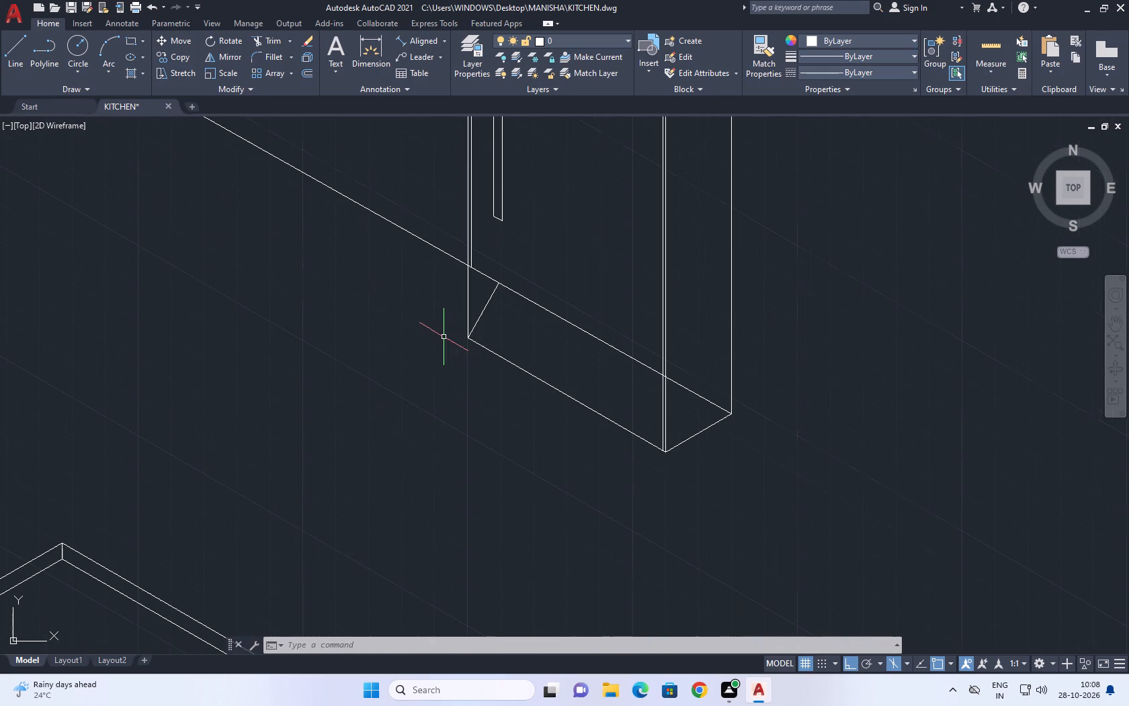
{"action": "middle_click_drag", "start_coordinate": [507, 345], "coordinate": [515, 360]}
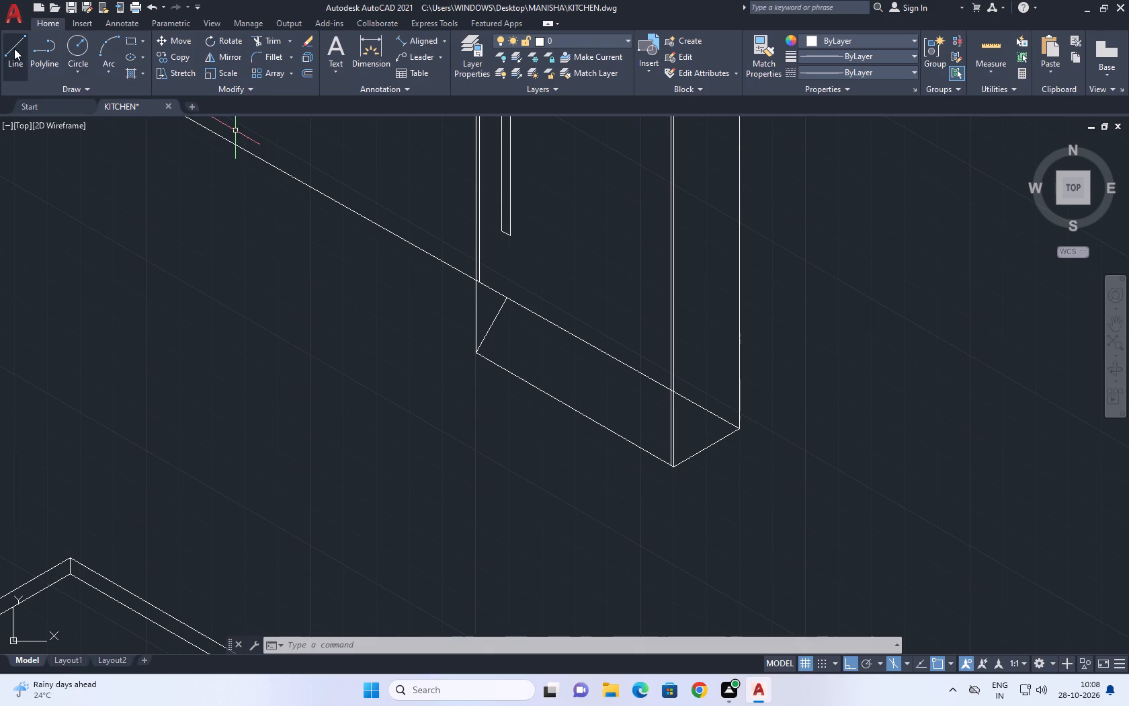
{"action": "left_click", "coordinate": [14, 47]}
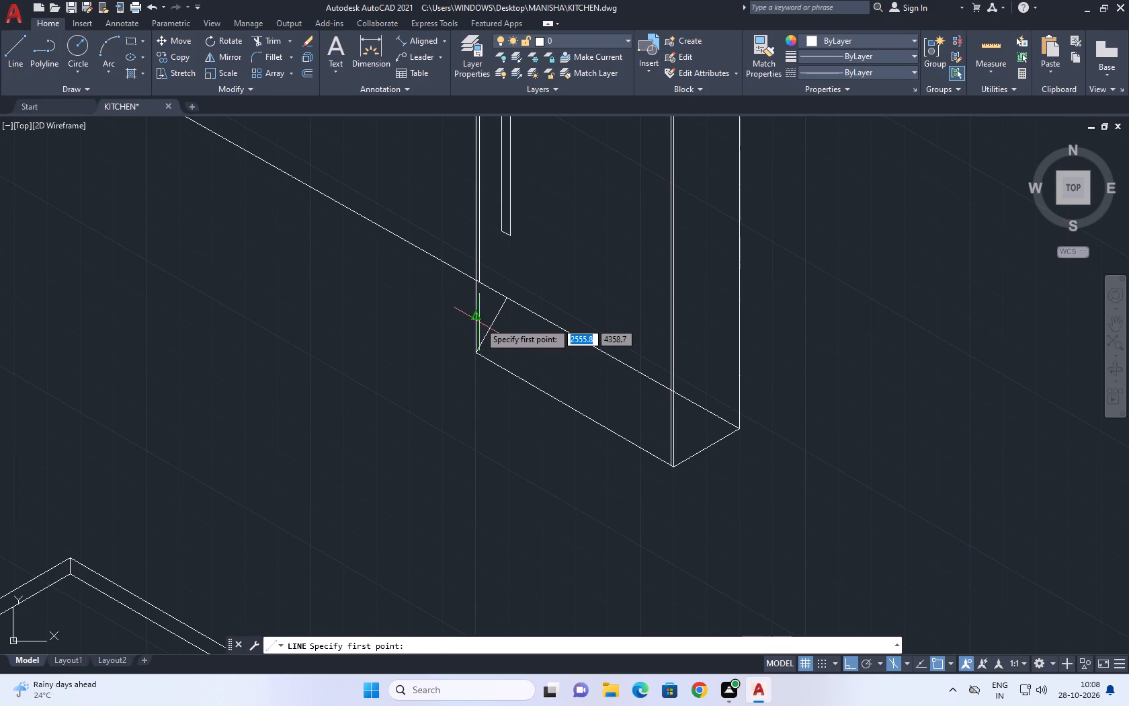
{"action": "left_click", "coordinate": [475, 320]}
{"action": "left_click", "coordinate": [767, 483]}
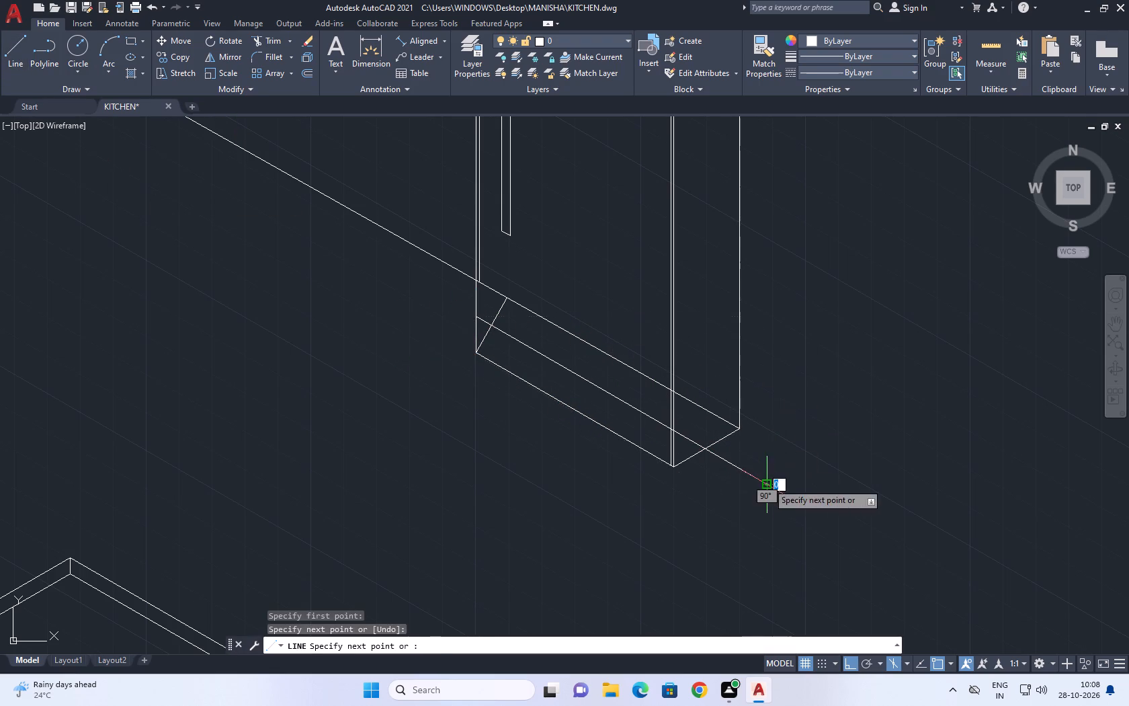
{"action": "right_click_drag", "start_coordinate": [806, 414], "coordinate": [788, 426]}
{"action": "left_click", "coordinate": [868, 455]}
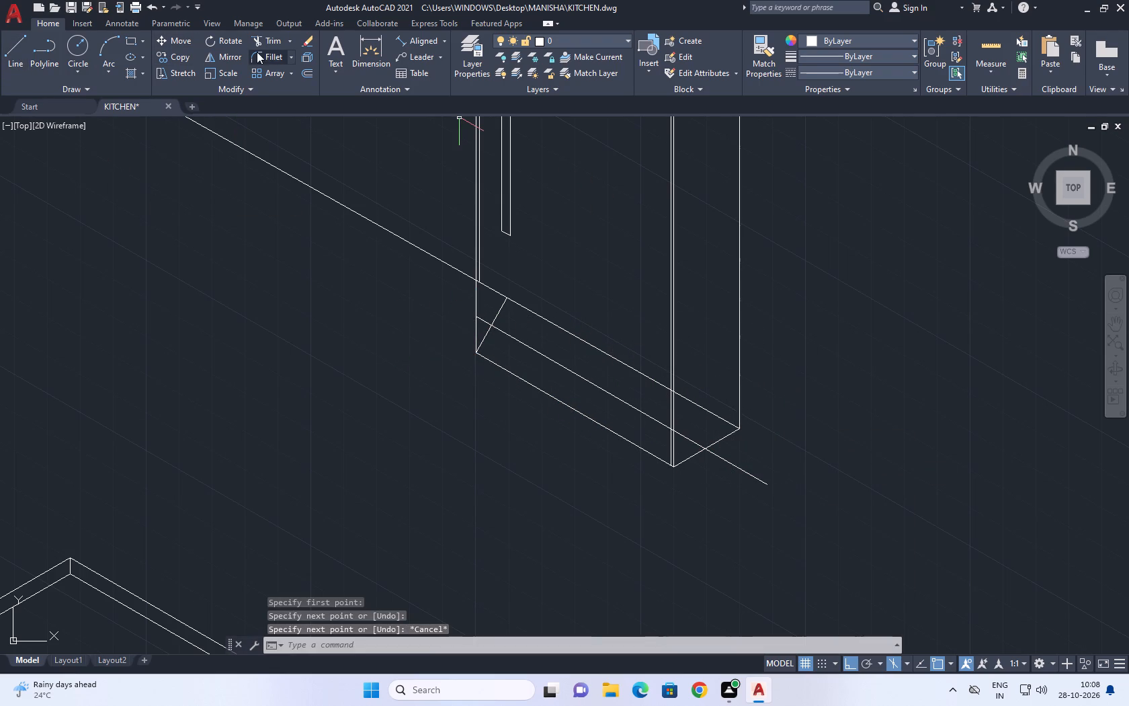
Trim away the rear base line crossing the tall cabinet's front and side, and the short diagonal at its countertop-side base corner.
{"action": "left_click", "coordinate": [271, 43]}
{"action": "left_click", "coordinate": [576, 315]}
{"action": "left_click", "coordinate": [538, 326]}
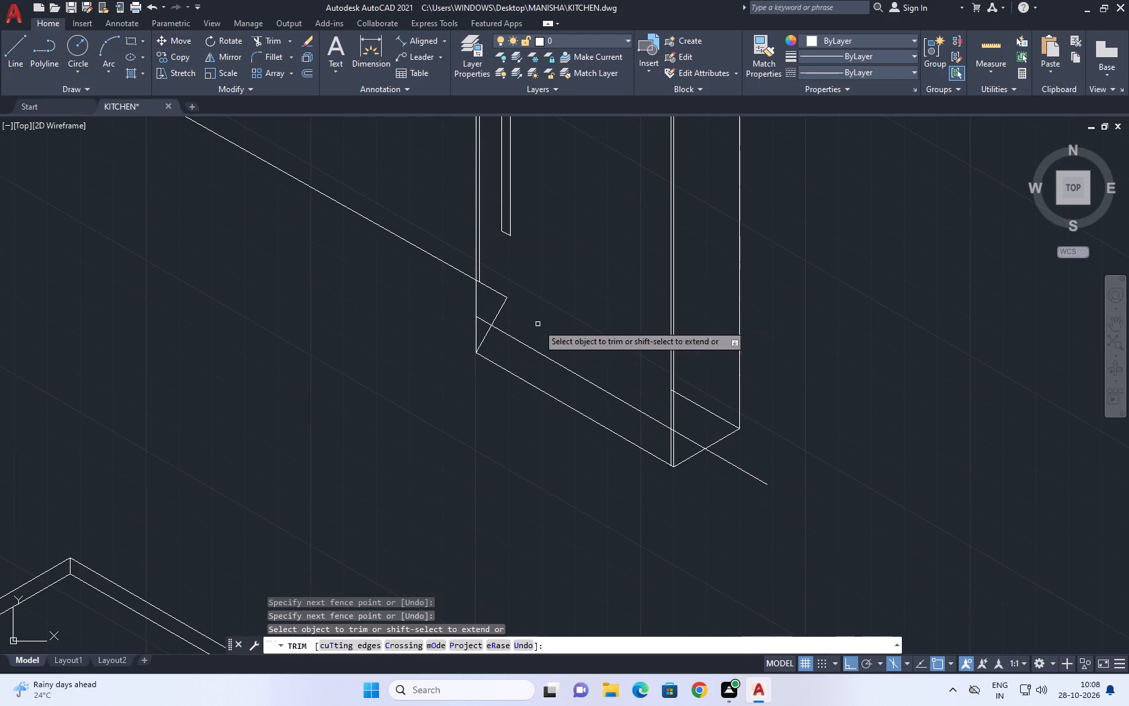
{"action": "left_click", "coordinate": [502, 292]}
{"action": "left_click", "coordinate": [497, 308]}
{"action": "left_click", "coordinate": [510, 302]}
{"action": "left_click", "coordinate": [490, 334]}
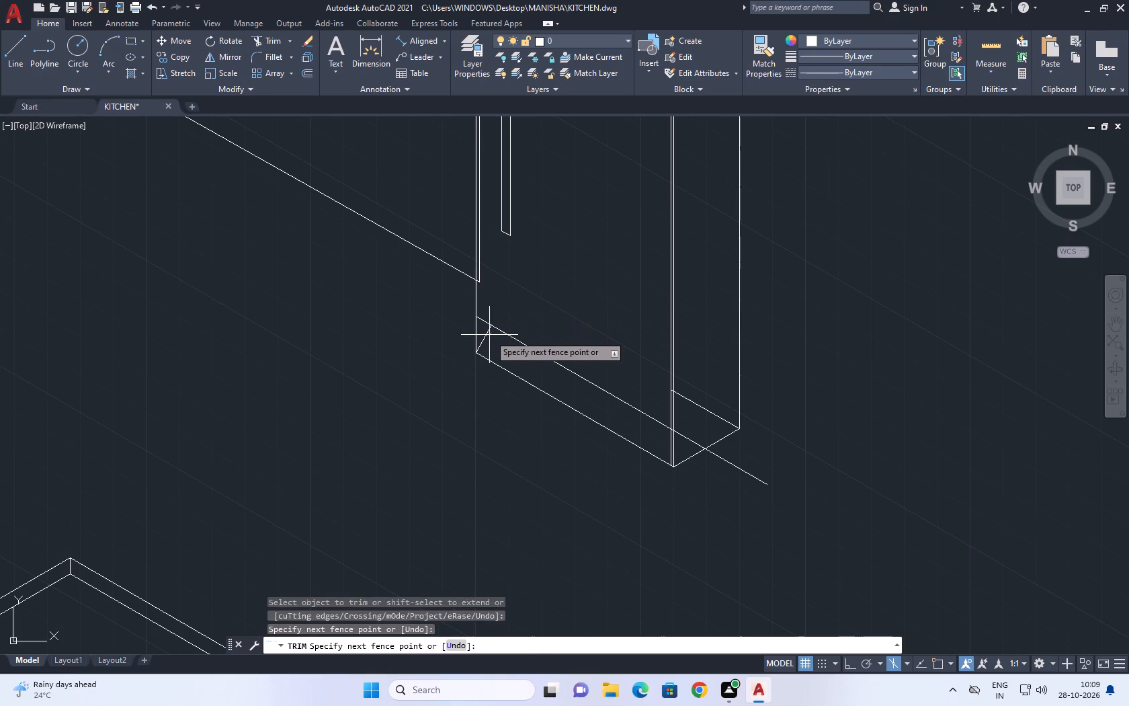
{"action": "left_click", "coordinate": [480, 334]}
{"action": "left_click", "coordinate": [687, 400]}
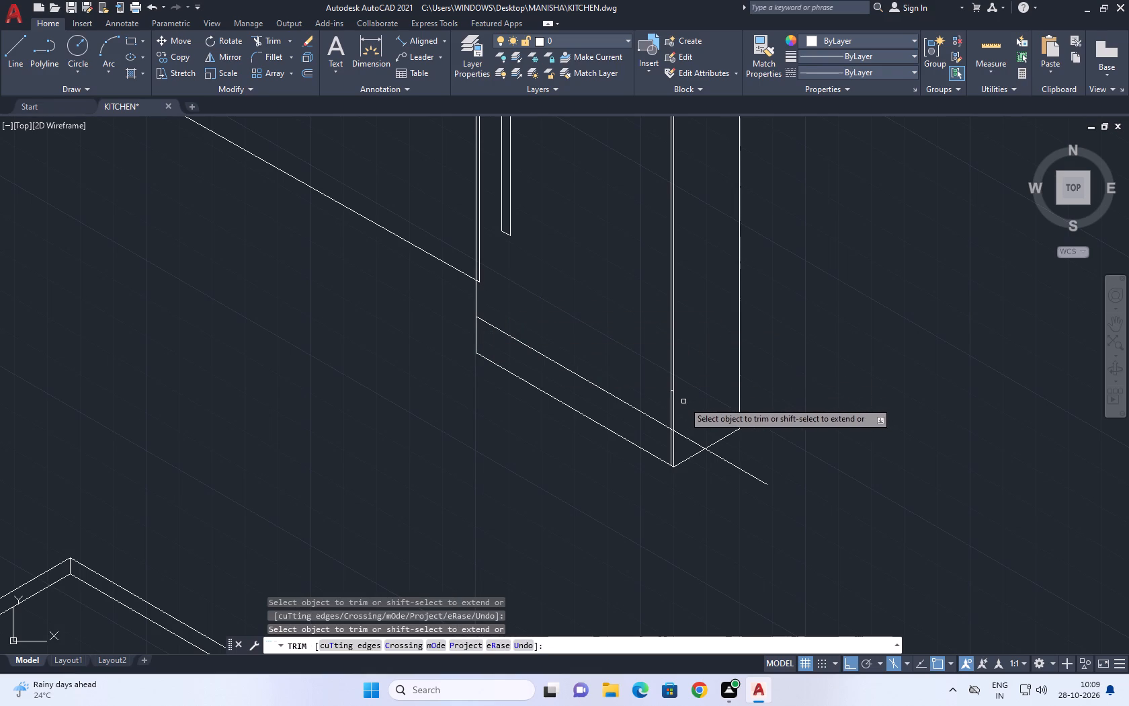
Trim the plinth line's overhang beyond the front corner and remove the leftover base-line stub between the corner verticals.
{"action": "left_click_drag", "start_coordinate": [696, 435], "coordinate": [692, 446]}
{"action": "left_click", "coordinate": [691, 448]}
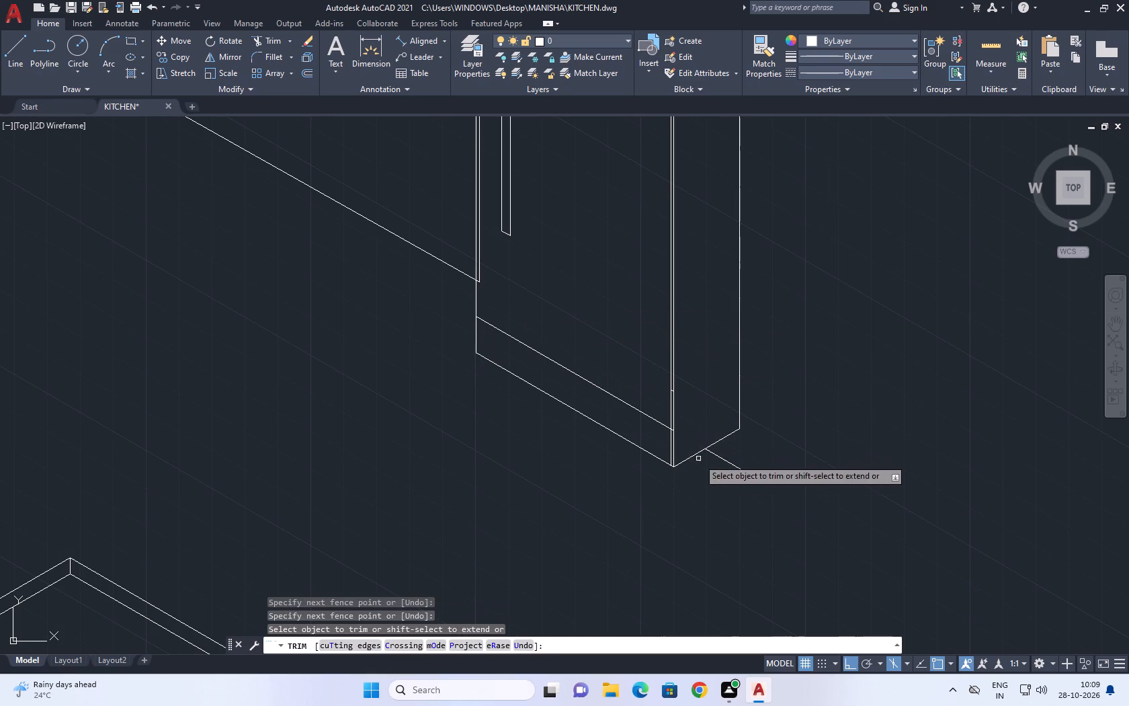
{"action": "left_click", "coordinate": [751, 474]}
{"action": "middle_click_drag", "start_coordinate": [700, 476], "coordinate": [697, 489]}
{"action": "scroll", "coordinate": [692, 471], "scroll_direction": "up", "scroll_amount": 2}
{"action": "scroll", "coordinate": [629, 316], "scroll_direction": "up", "scroll_amount": 1}
{"action": "left_click", "coordinate": [634, 300]}
{"action": "right_click_drag", "start_coordinate": [726, 311], "coordinate": [722, 299]}
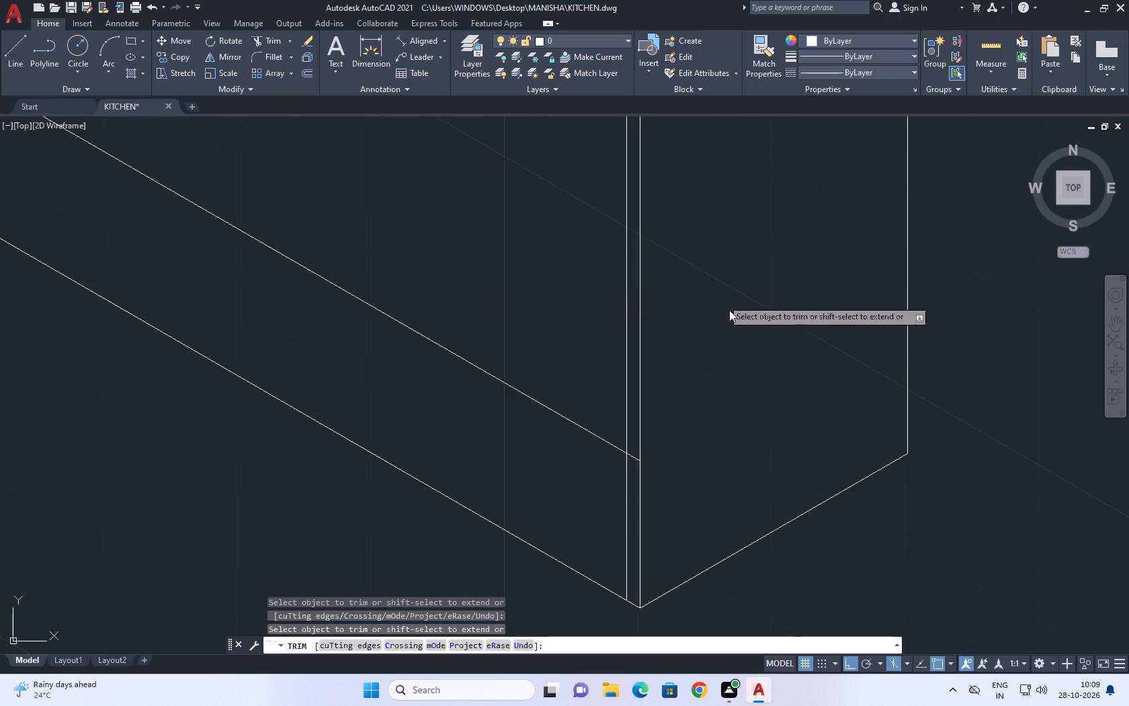
{"action": "left_click", "coordinate": [773, 326]}
Stretch the lower end of the countertop-side inset vertical straight down past the plinth line.
{"action": "scroll", "coordinate": [746, 366], "scroll_direction": "down", "scroll_amount": 2}
{"action": "middle_click_drag", "start_coordinate": [753, 370], "coordinate": [742, 448]}
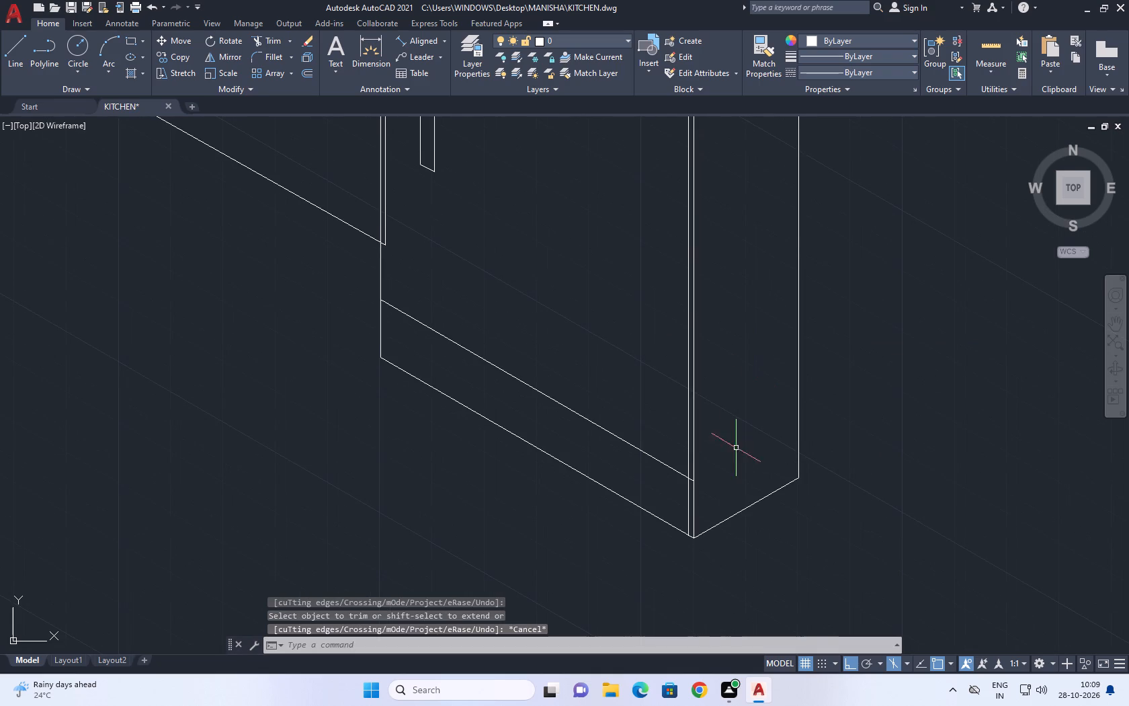
{"action": "middle_click_drag", "start_coordinate": [610, 374], "coordinate": [642, 428]}
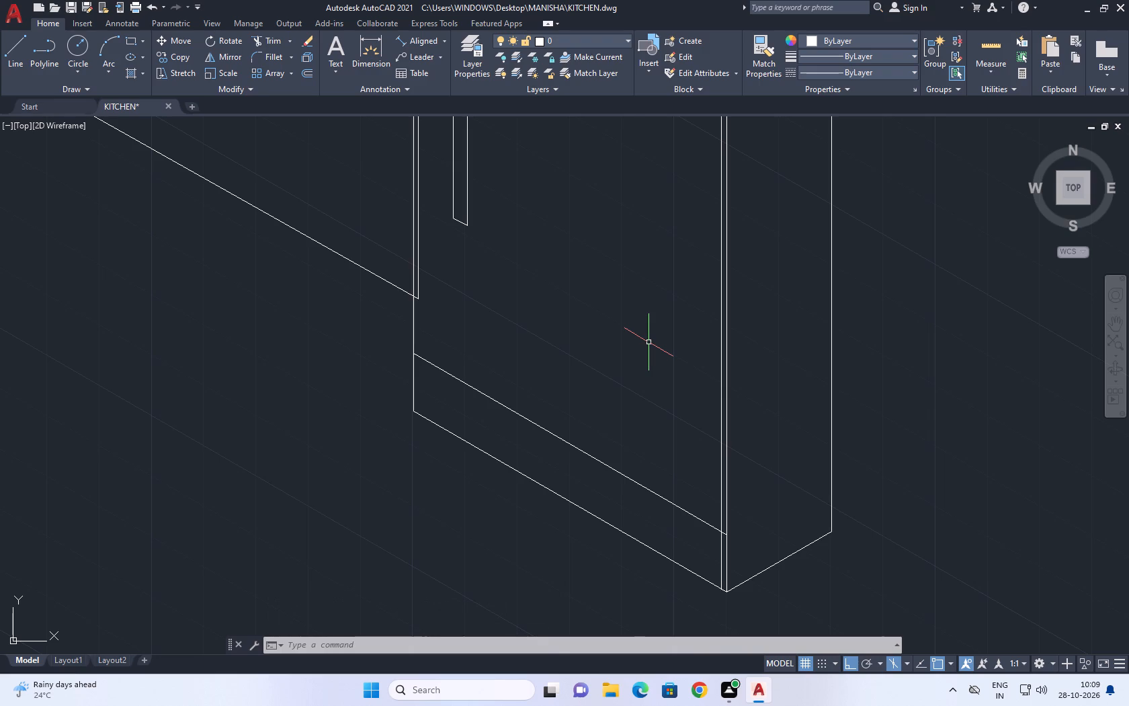
{"action": "middle_click_drag", "start_coordinate": [605, 218], "coordinate": [547, 348]}
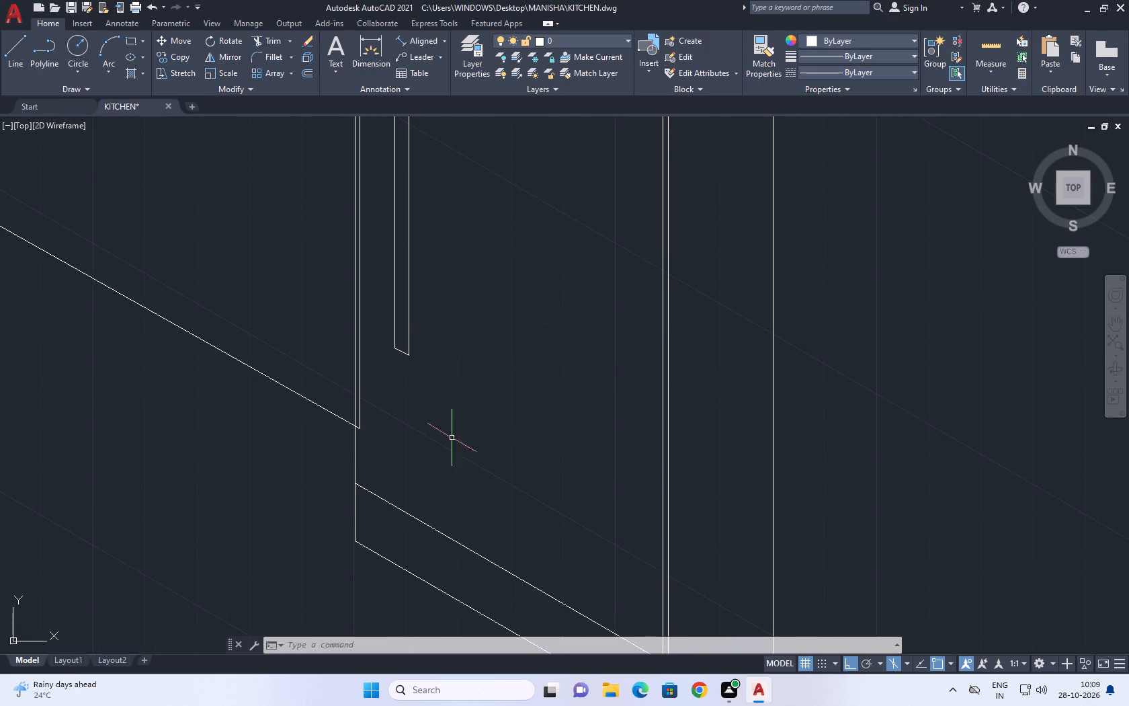
{"action": "scroll", "coordinate": [613, 180], "scroll_direction": "down", "scroll_amount": 2}
{"action": "scroll", "coordinate": [506, 300], "scroll_direction": "up", "scroll_amount": 3}
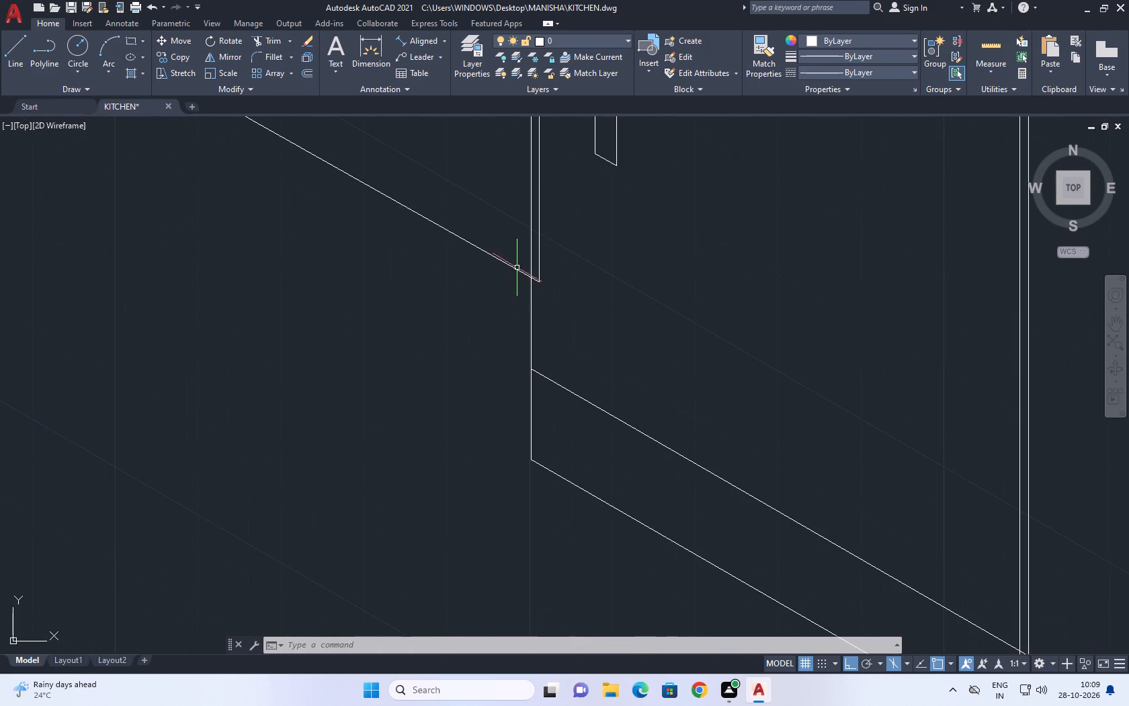
{"action": "scroll", "coordinate": [534, 263], "scroll_direction": "up", "scroll_amount": 2}
{"action": "left_click", "coordinate": [550, 291]}
{"action": "left_click_drag", "start_coordinate": [520, 241], "coordinate": [534, 249]}
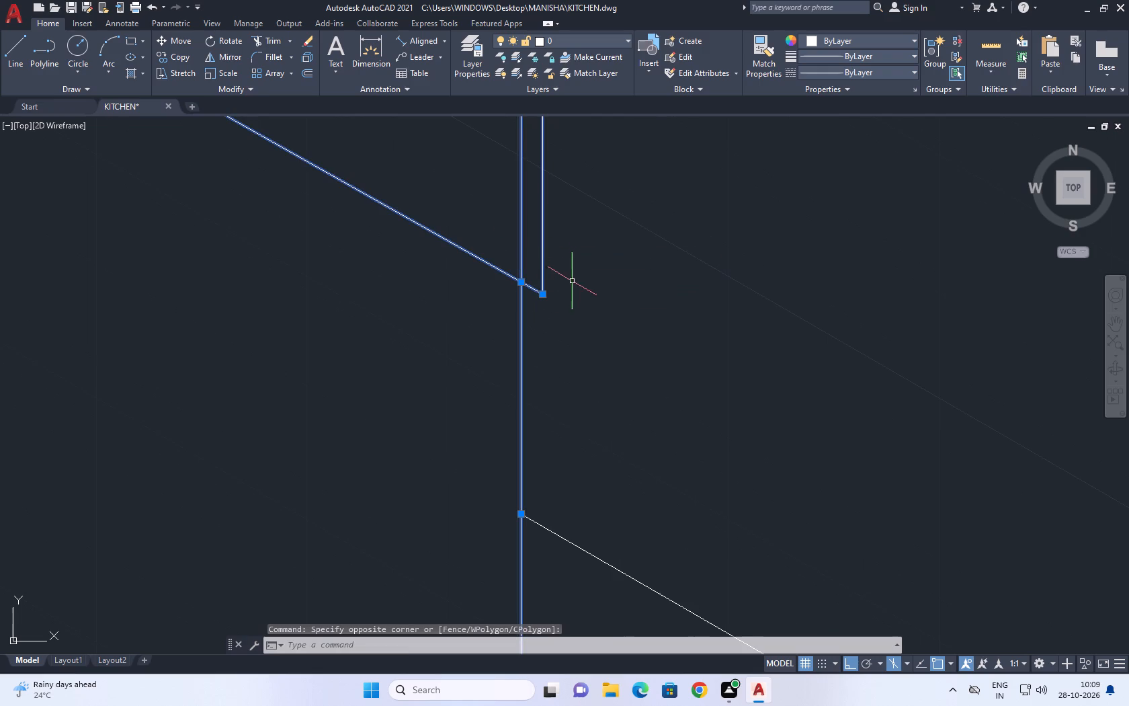
{"action": "left_click", "coordinate": [542, 297]}
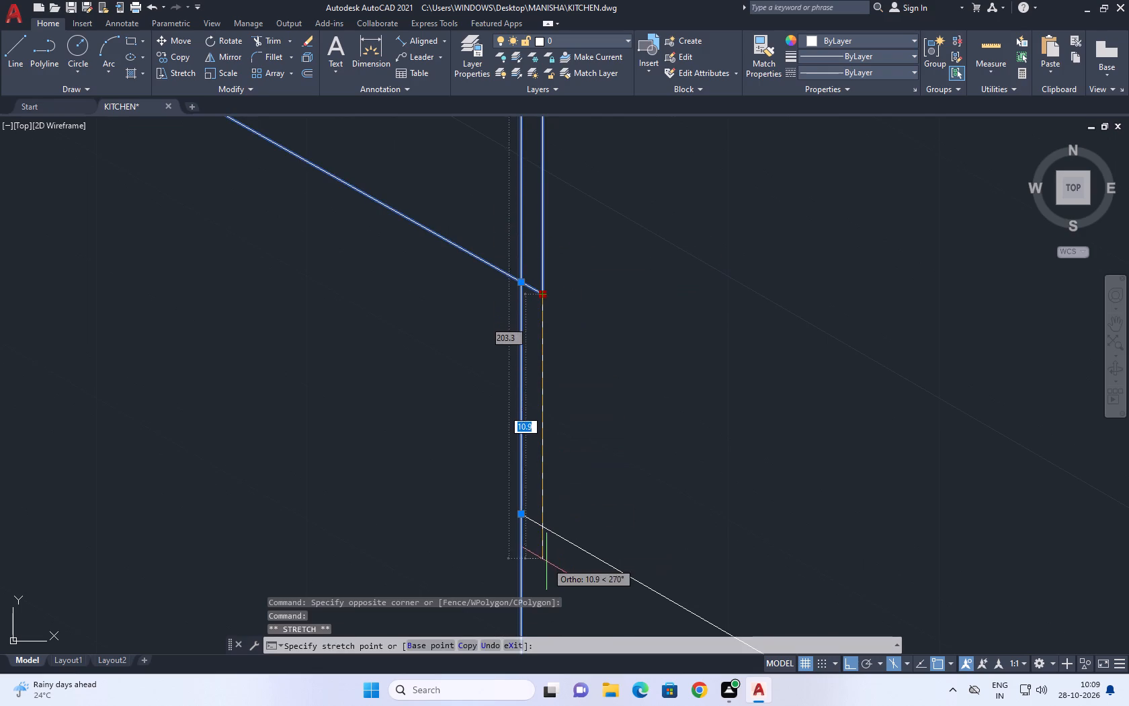
{"action": "middle_click_drag", "start_coordinate": [544, 554], "coordinate": [569, 459]}
{"action": "left_click", "coordinate": [573, 512]}
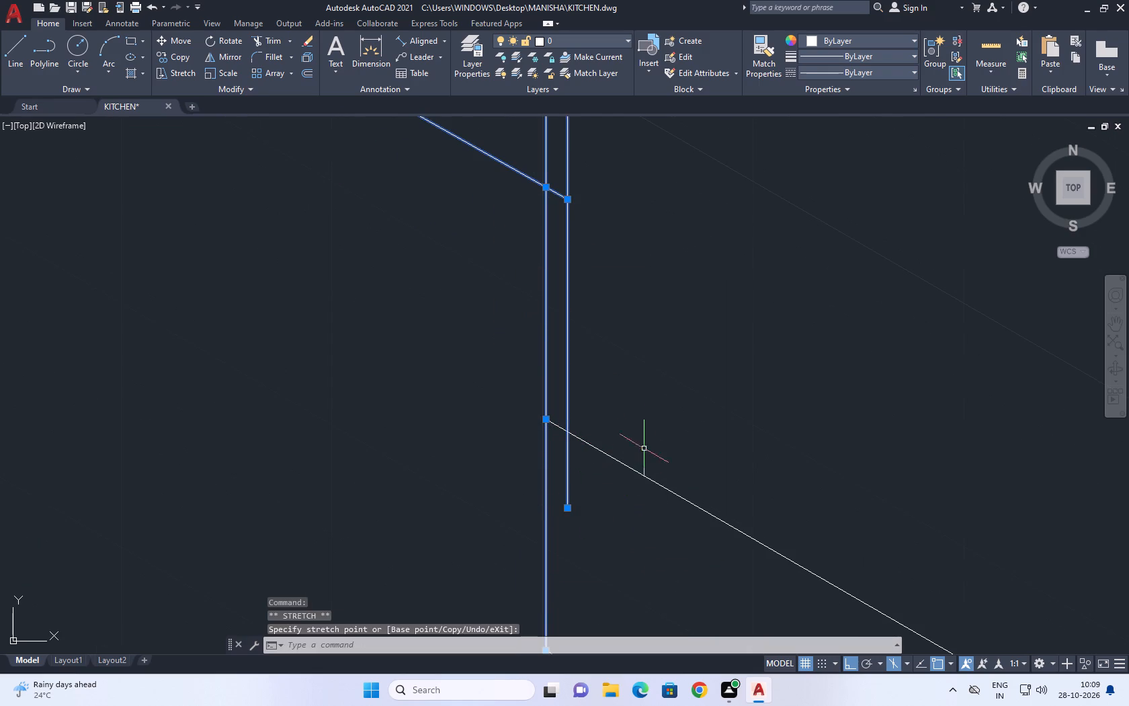
{"action": "right_click", "coordinate": [645, 436]}
{"action": "left_click", "coordinate": [716, 332]}
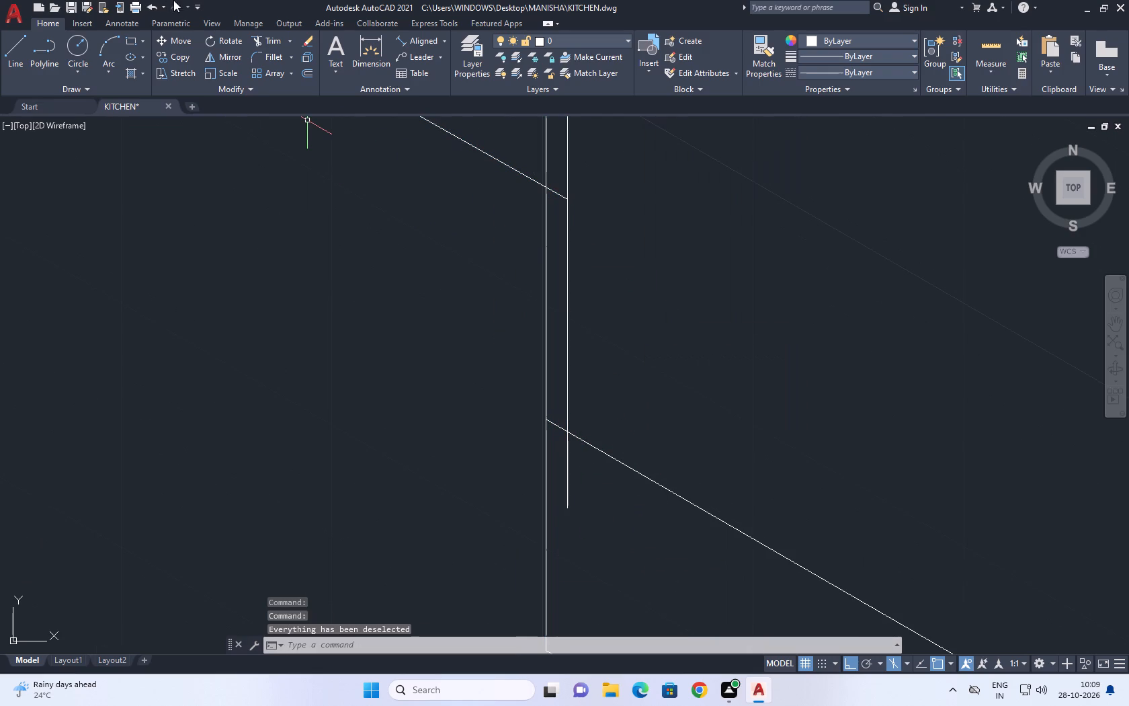
Trim the inset vertical below the plinth line and the plinth line's short end beyond the inset vertical.
{"action": "left_click", "coordinate": [276, 37]}
{"action": "scroll", "coordinate": [577, 469], "scroll_direction": "up", "scroll_amount": 4}
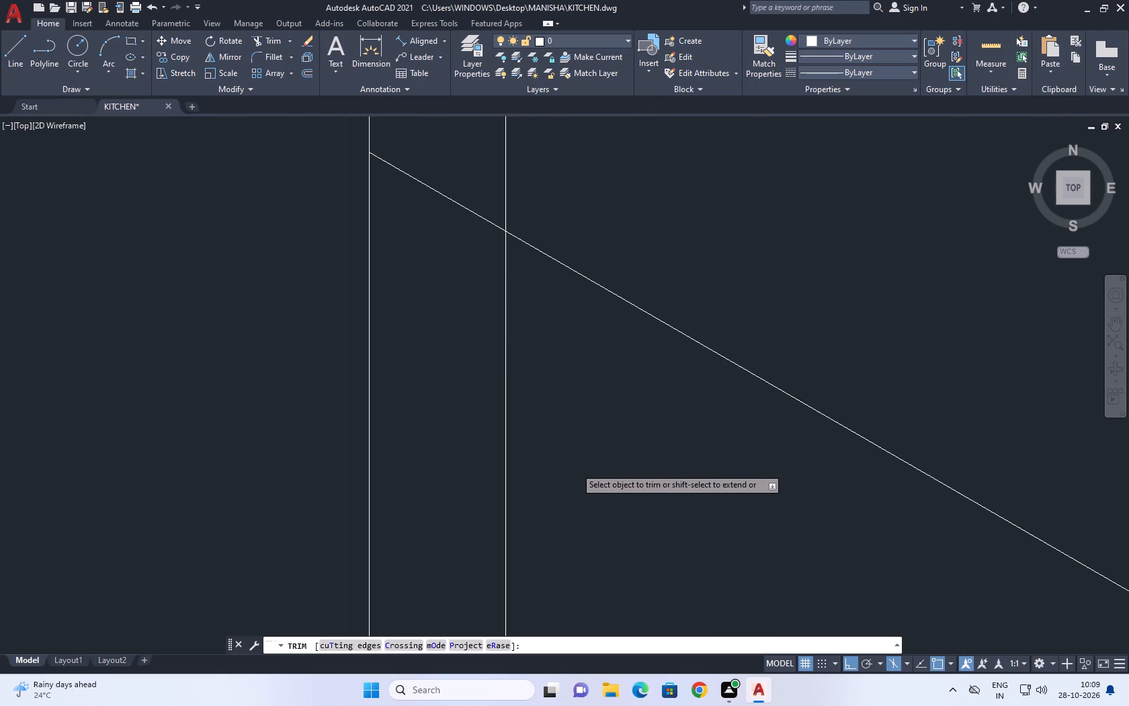
{"action": "left_click", "coordinate": [566, 412]}
{"action": "left_click", "coordinate": [499, 348]}
{"action": "left_click", "coordinate": [479, 225]}
{"action": "left_click", "coordinate": [477, 187]}
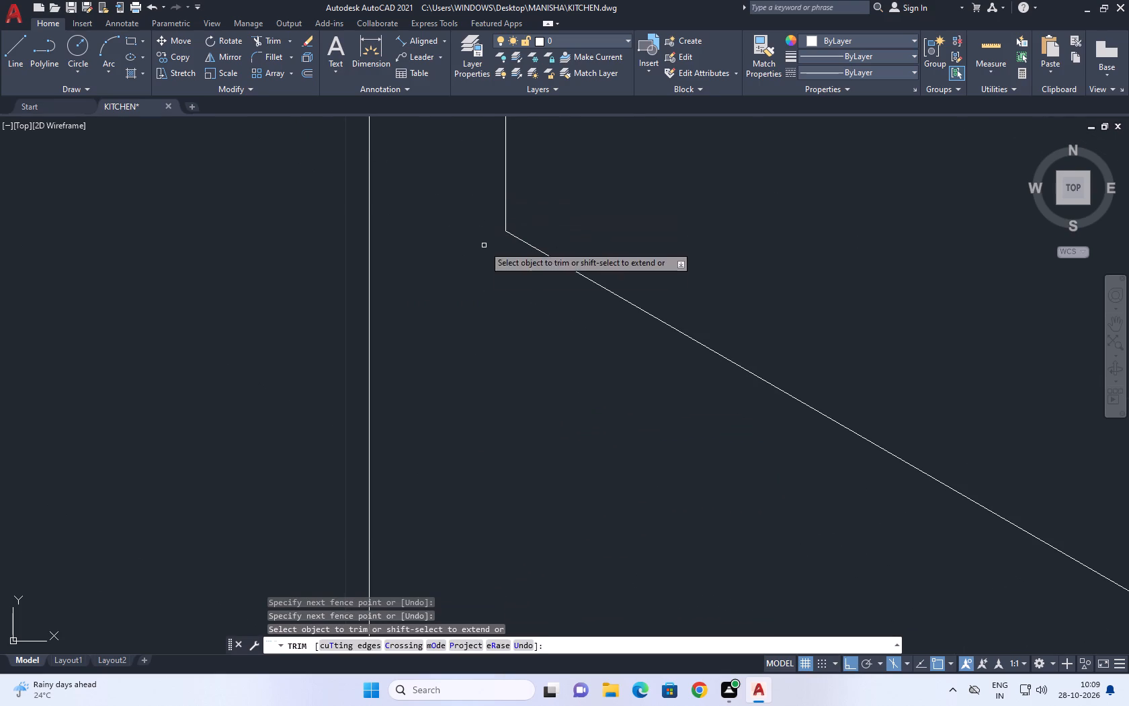
{"action": "right_click", "coordinate": [484, 261]}
{"action": "left_click", "coordinate": [504, 290]}
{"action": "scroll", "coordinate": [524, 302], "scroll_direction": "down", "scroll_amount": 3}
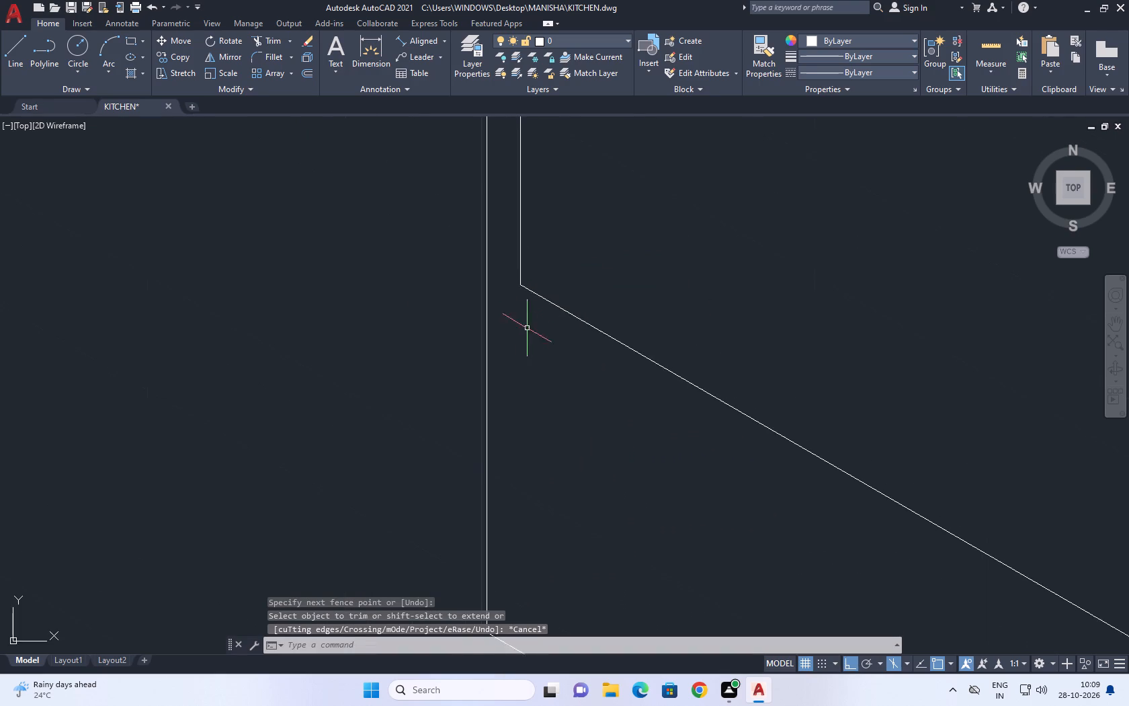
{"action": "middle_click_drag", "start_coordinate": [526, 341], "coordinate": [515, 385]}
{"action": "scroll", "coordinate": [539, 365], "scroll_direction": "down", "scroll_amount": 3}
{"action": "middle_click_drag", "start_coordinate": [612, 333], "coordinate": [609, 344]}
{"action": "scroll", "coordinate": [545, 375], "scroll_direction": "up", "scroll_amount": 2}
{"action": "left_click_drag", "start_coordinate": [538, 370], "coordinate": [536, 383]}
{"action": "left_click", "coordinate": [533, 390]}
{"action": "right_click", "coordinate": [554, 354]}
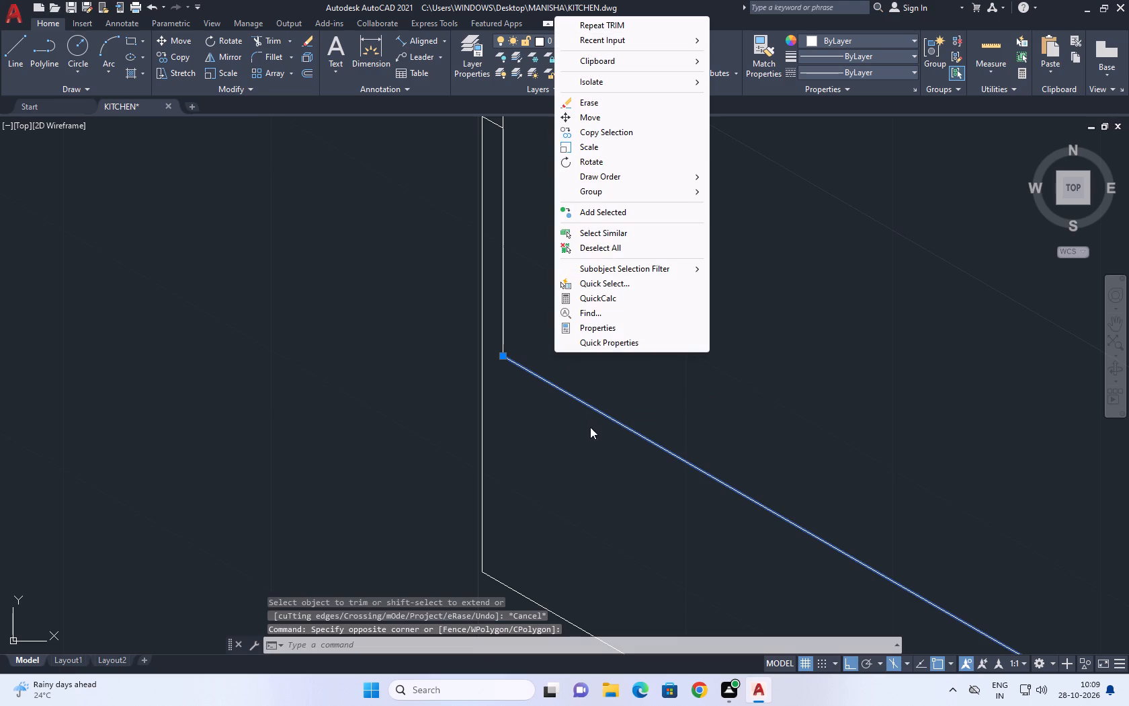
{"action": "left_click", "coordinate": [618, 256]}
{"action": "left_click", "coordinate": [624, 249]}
Stretch the lower end of the tall cabinet's countertop-side inset vertical straight down past the front base line.
{"action": "scroll", "coordinate": [612, 338], "scroll_direction": "down", "scroll_amount": 3}
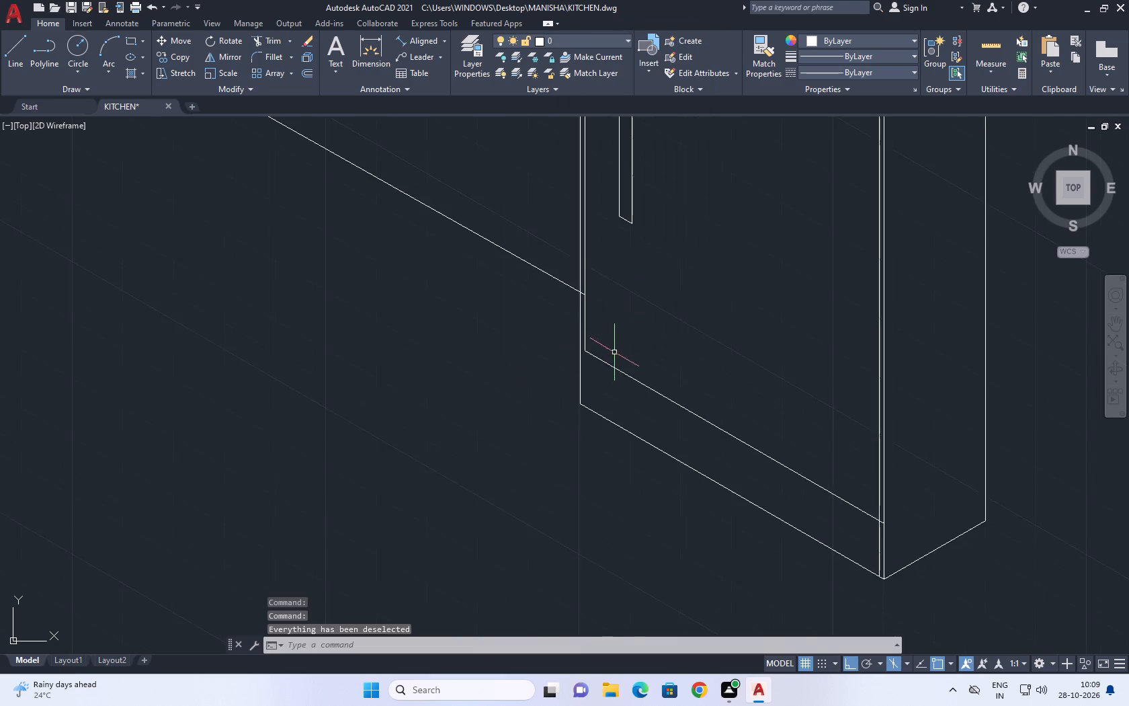
{"action": "middle_click_drag", "start_coordinate": [595, 396], "coordinate": [549, 427]}
{"action": "scroll", "coordinate": [546, 423], "scroll_direction": "down", "scroll_amount": 2}
{"action": "middle_click_drag", "start_coordinate": [672, 437], "coordinate": [650, 453]}
{"action": "scroll", "coordinate": [485, 423], "scroll_direction": "up", "scroll_amount": 3}
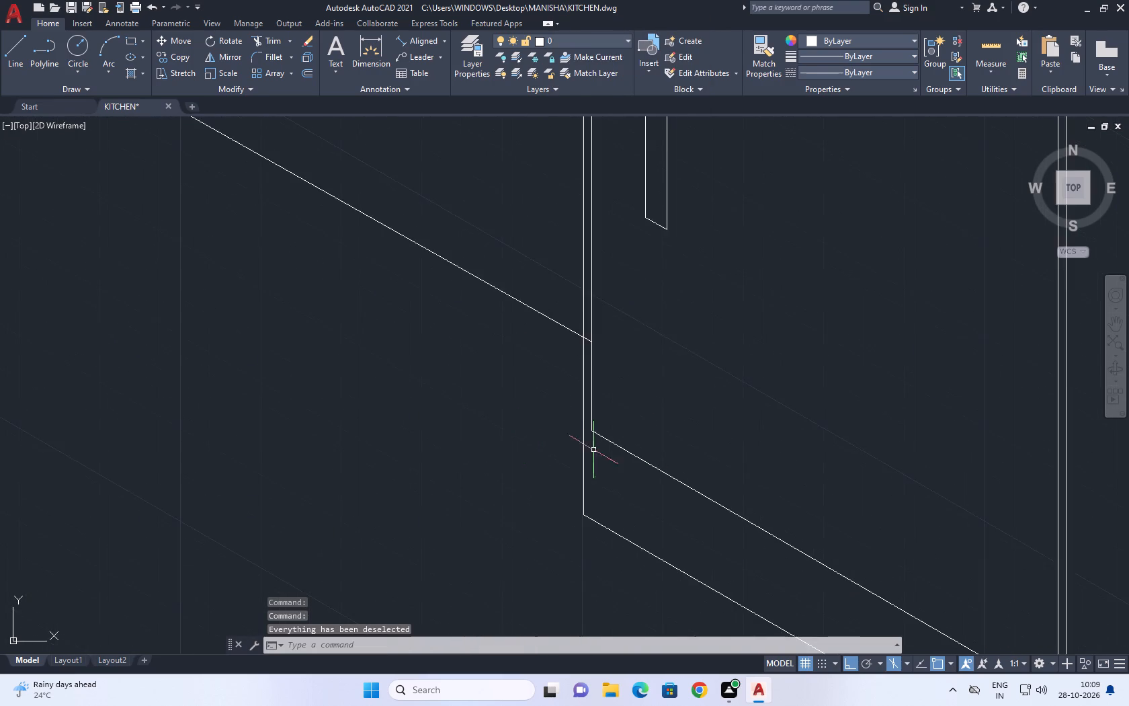
{"action": "scroll", "coordinate": [593, 448], "scroll_direction": "up", "scroll_amount": 1}
{"action": "left_click", "coordinate": [598, 398]}
{"action": "left_click", "coordinate": [598, 434]}
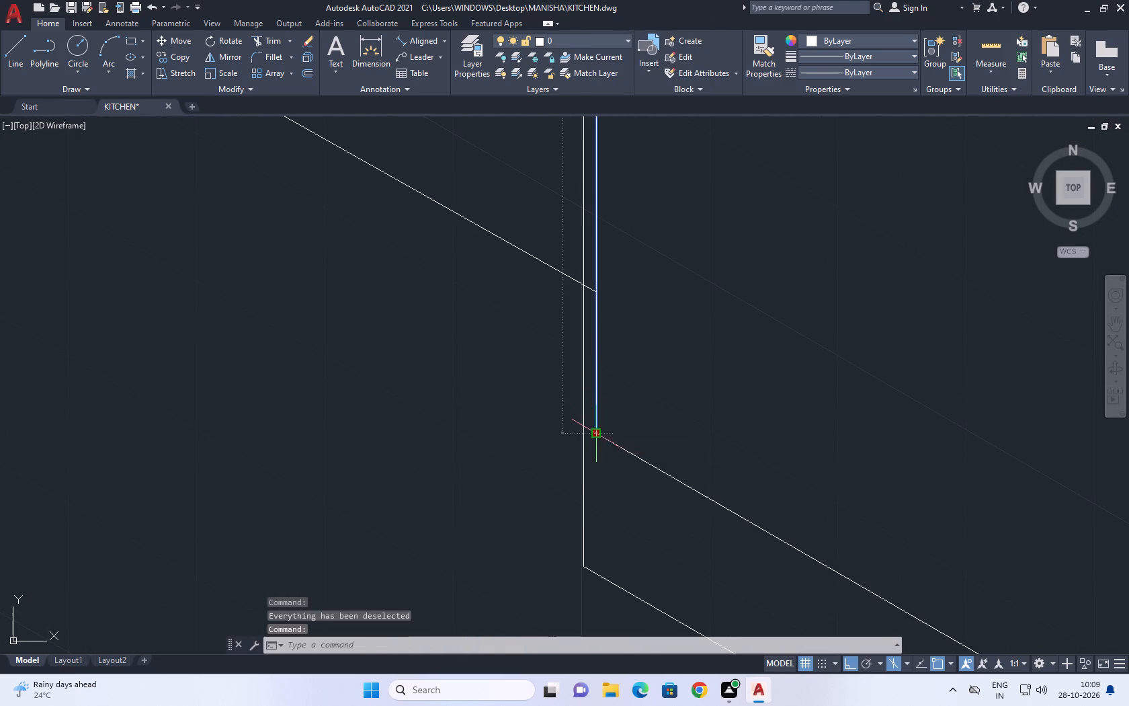
{"action": "middle_click_drag", "start_coordinate": [582, 489], "coordinate": [568, 273]}
{"action": "left_click", "coordinate": [552, 388]}
{"action": "right_click", "coordinate": [595, 390]}
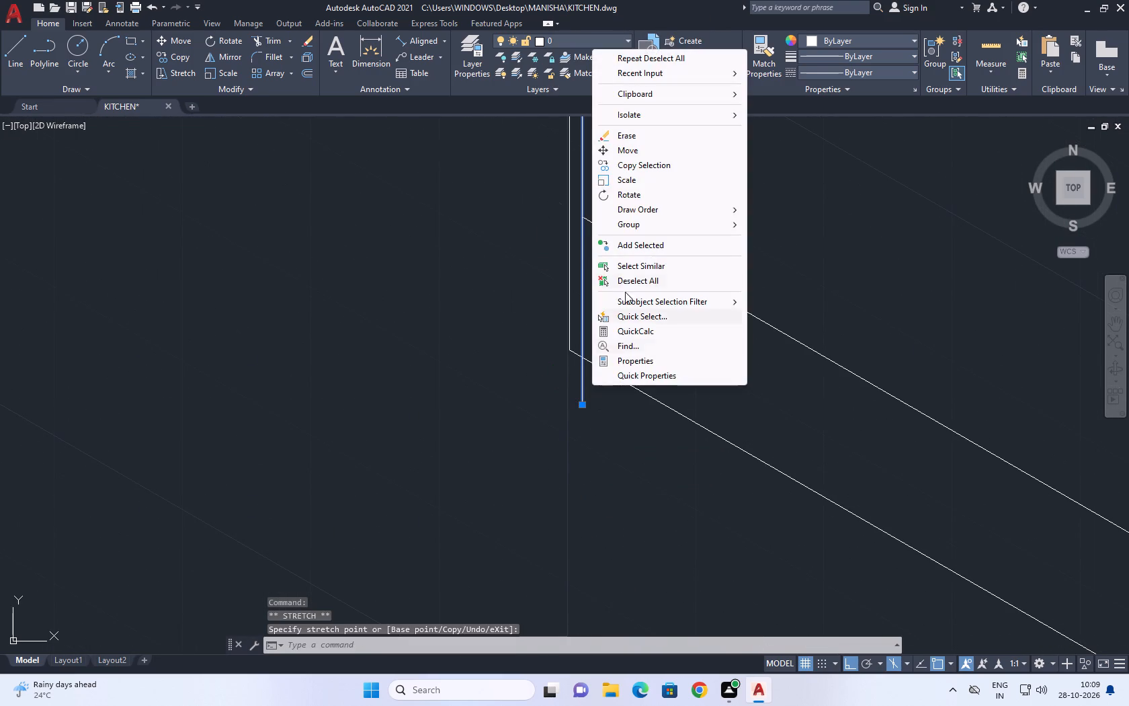
{"action": "left_click", "coordinate": [630, 278]}
Shorten the inset vertical so its lower end meets the tall cabinet's front base line.
{"action": "scroll", "coordinate": [586, 416], "scroll_direction": "up", "scroll_amount": 2}
{"action": "left_click_drag", "start_coordinate": [587, 399], "coordinate": [571, 383]}
{"action": "left_click_drag", "start_coordinate": [559, 362], "coordinate": [559, 375]}
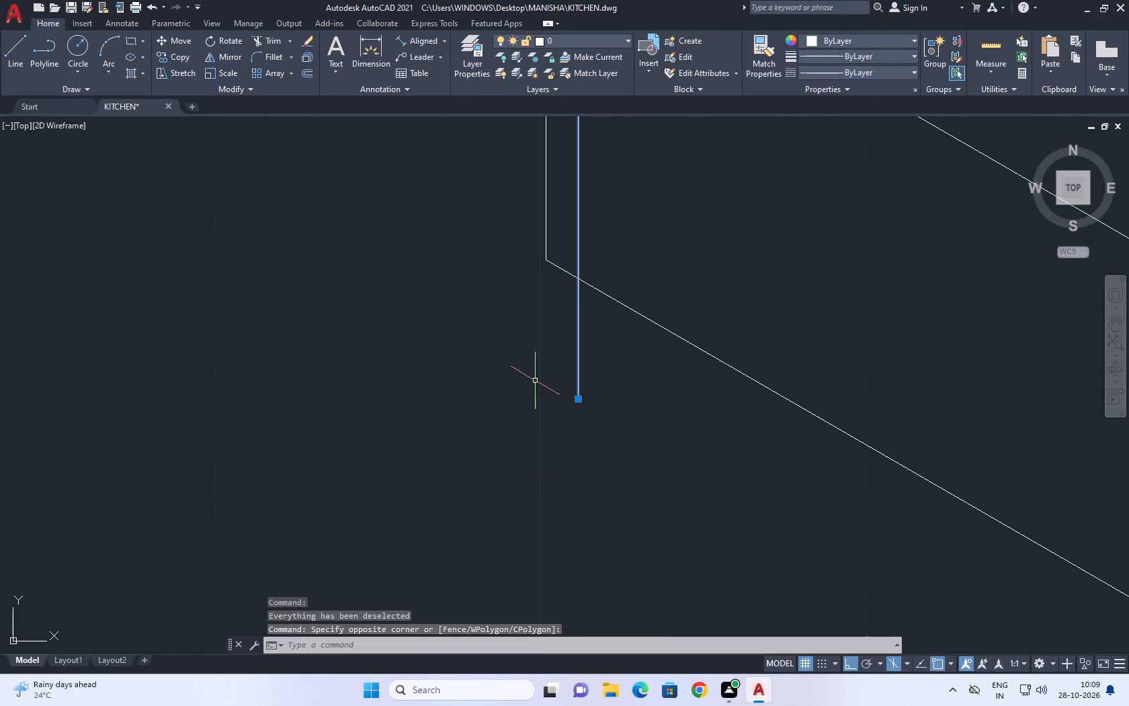
{"action": "left_click", "coordinate": [577, 397]}
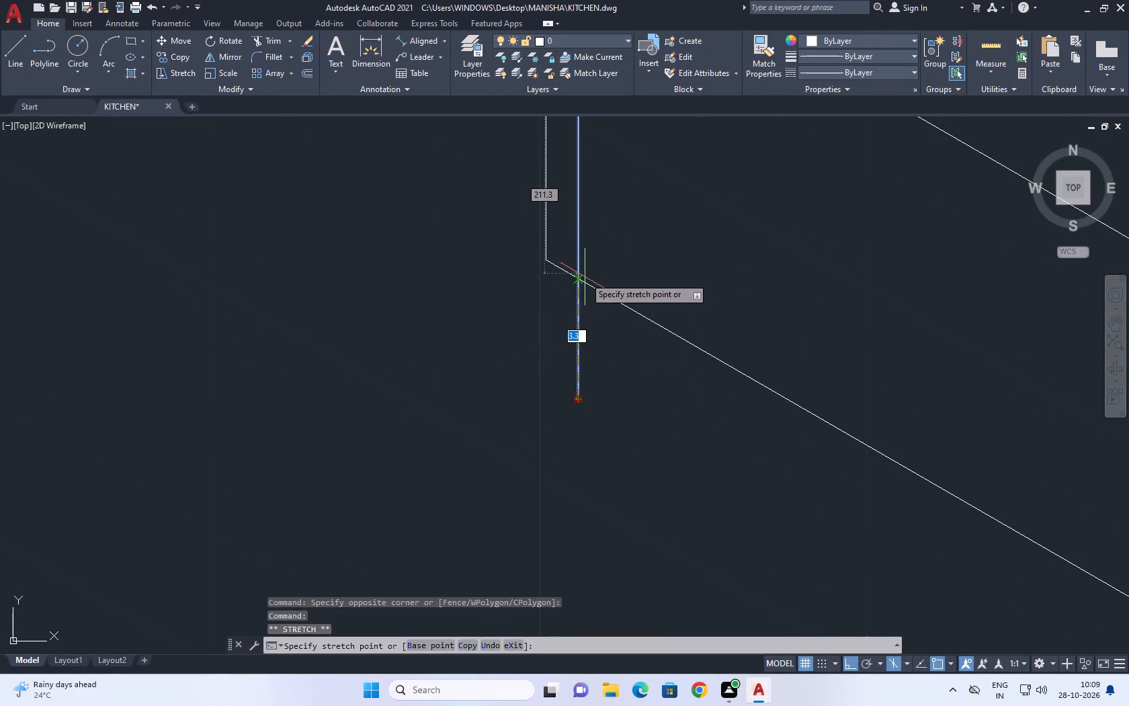
{"action": "left_click", "coordinate": [579, 278]}
{"action": "right_click", "coordinate": [653, 240]}
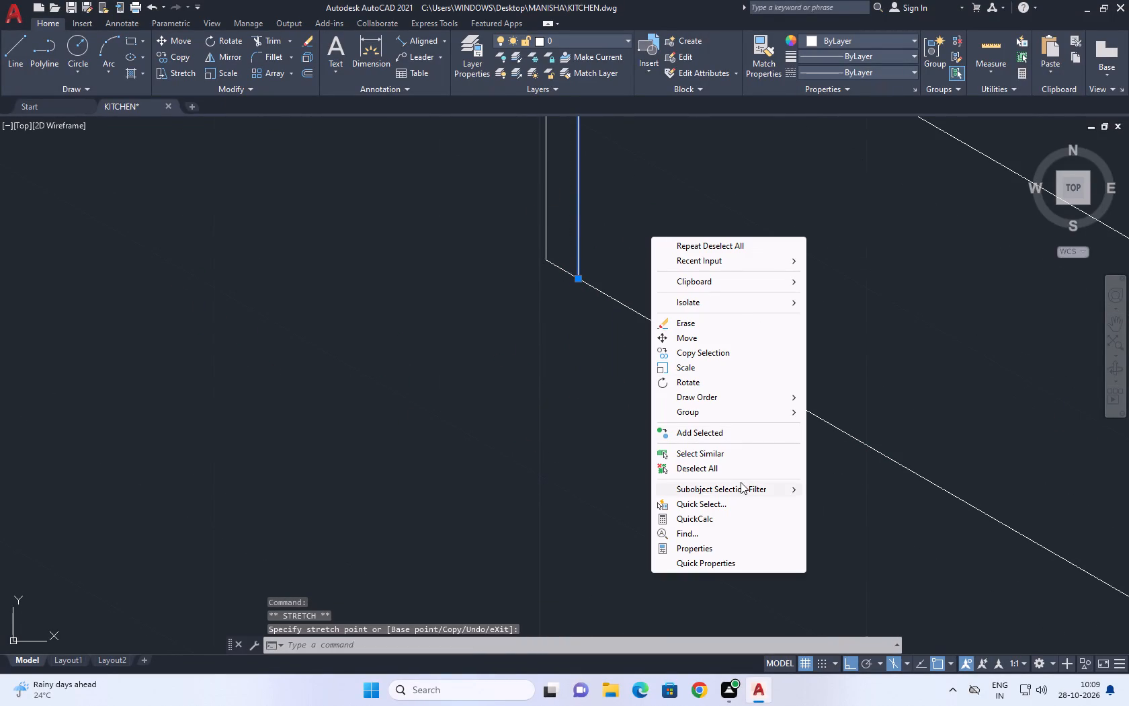
{"action": "left_click", "coordinate": [735, 471]}
Draw the upper edge, a short end about 1.9 high and the lower edge of a slanted handle atop the tall cabinet's lower door.
{"action": "scroll", "coordinate": [639, 465], "scroll_direction": "down", "scroll_amount": 4}
{"action": "middle_click_drag", "start_coordinate": [694, 424], "coordinate": [690, 442]}
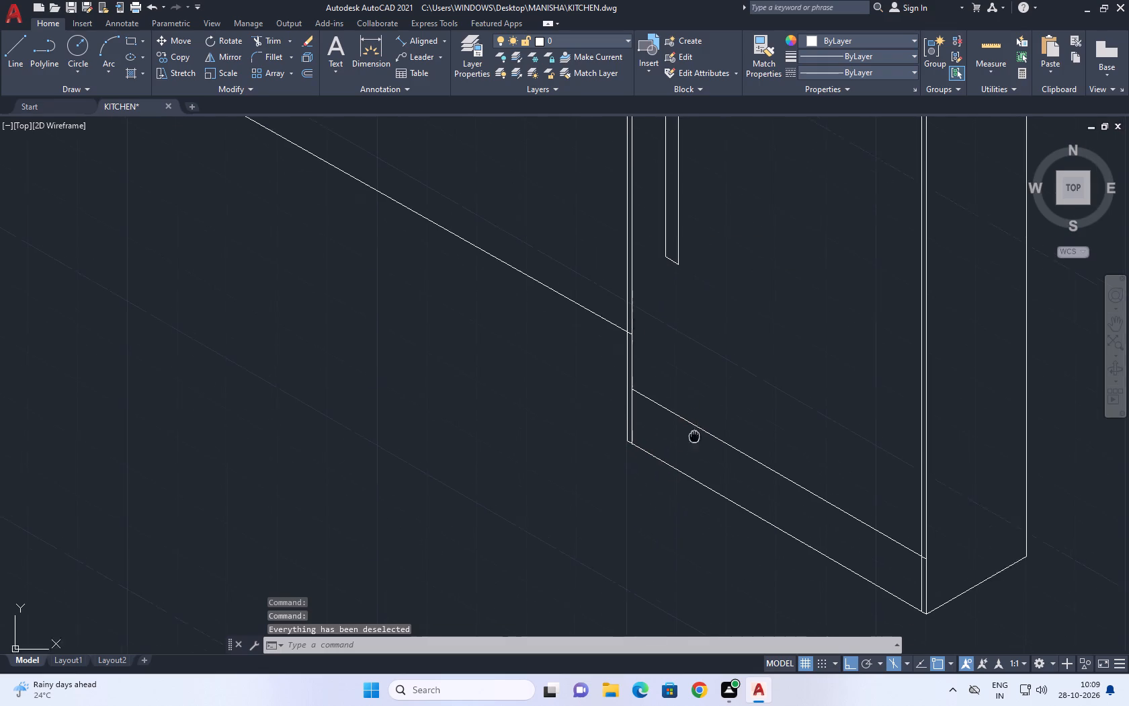
{"action": "middle_click_drag", "start_coordinate": [690, 442], "coordinate": [657, 489]}
{"action": "scroll", "coordinate": [646, 501], "scroll_direction": "down", "scroll_amount": 2}
{"action": "middle_click_drag", "start_coordinate": [650, 329], "coordinate": [622, 430]}
{"action": "middle_click_drag", "start_coordinate": [419, 209], "coordinate": [274, 239]}
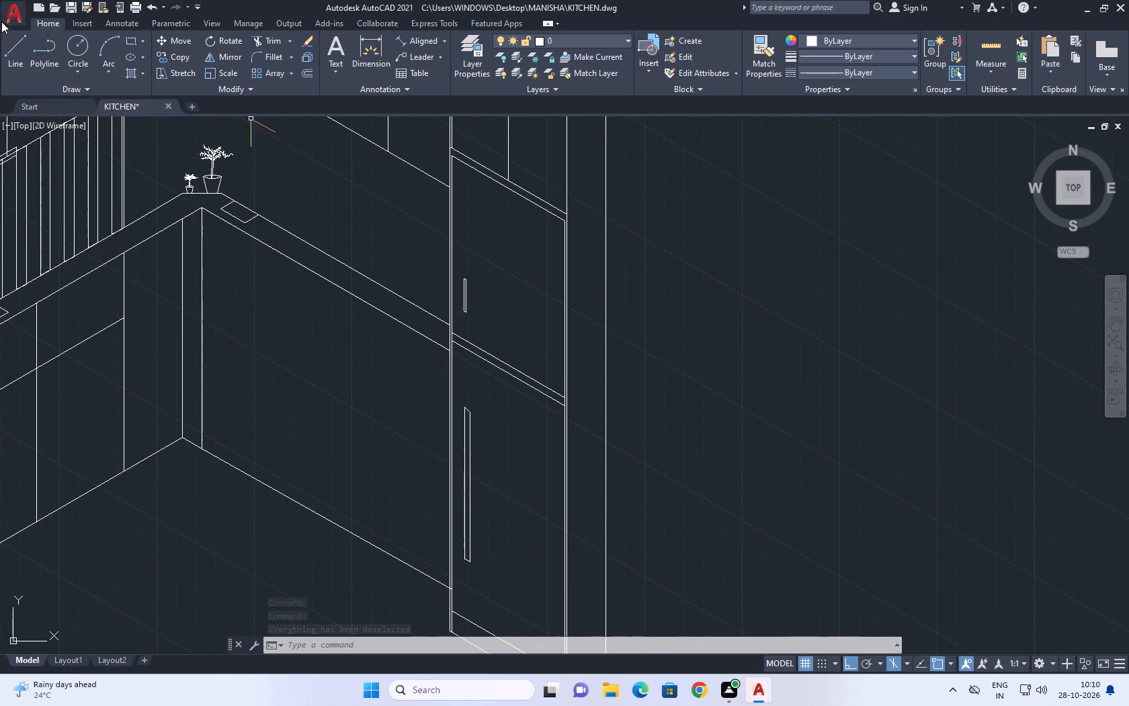
{"action": "left_click", "coordinate": [15, 42]}
{"action": "scroll", "coordinate": [470, 399], "scroll_direction": "up", "scroll_amount": 3}
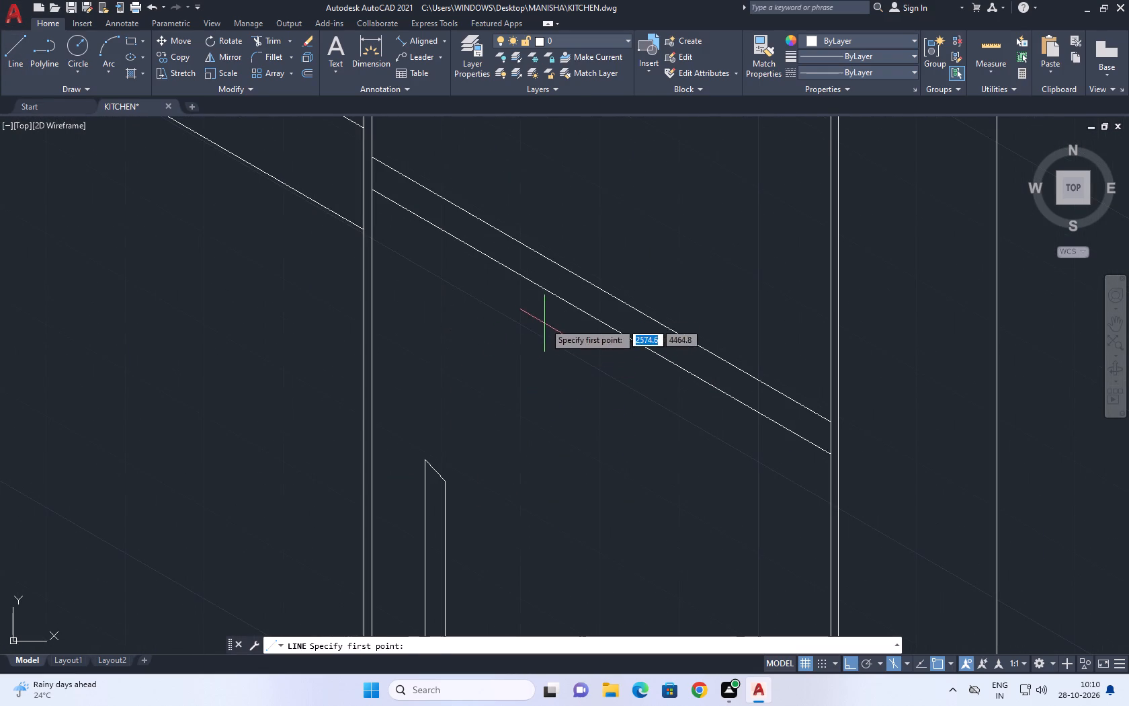
{"action": "left_click", "coordinate": [528, 311]}
{"action": "left_click", "coordinate": [666, 387]}
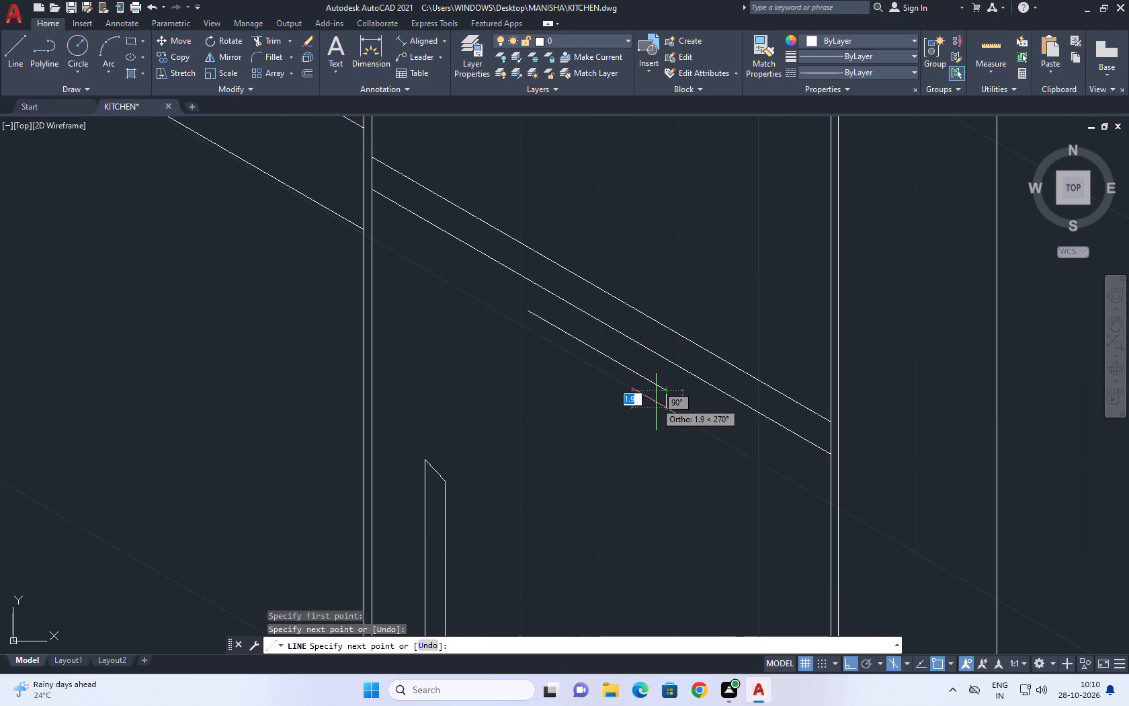
{"action": "left_click", "coordinate": [656, 402]}
{"action": "scroll", "coordinate": [520, 368], "scroll_direction": "up", "scroll_amount": 2}
{"action": "left_click", "coordinate": [494, 344]}
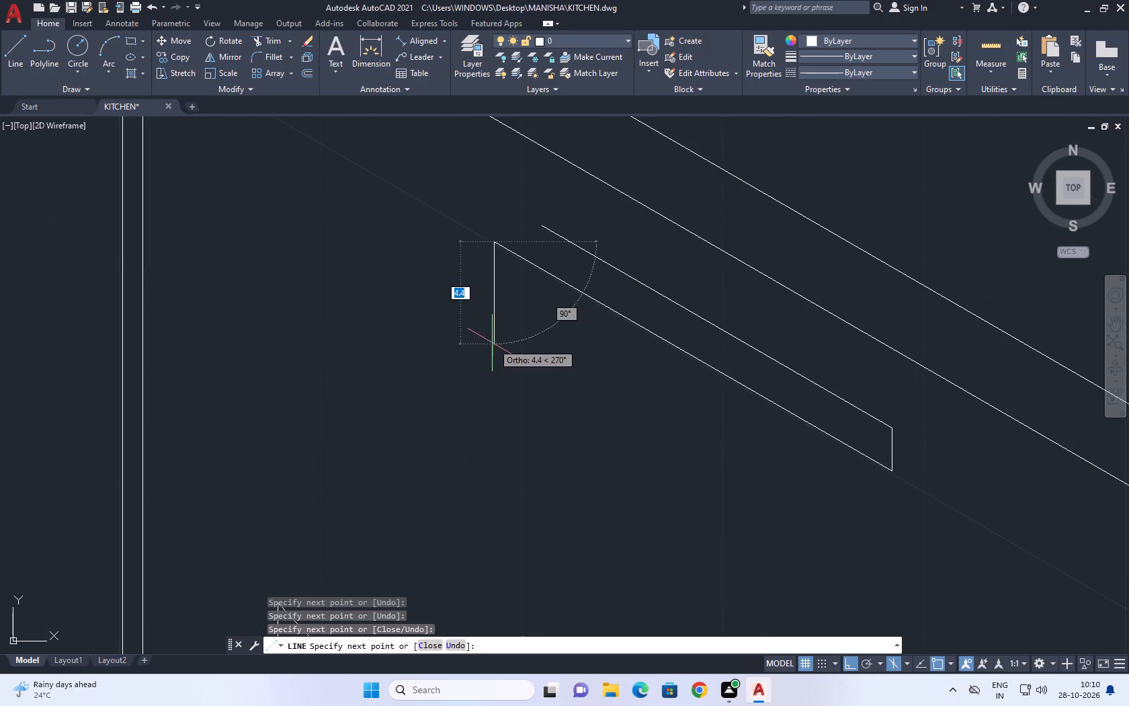
{"action": "right_click", "coordinate": [510, 197]}
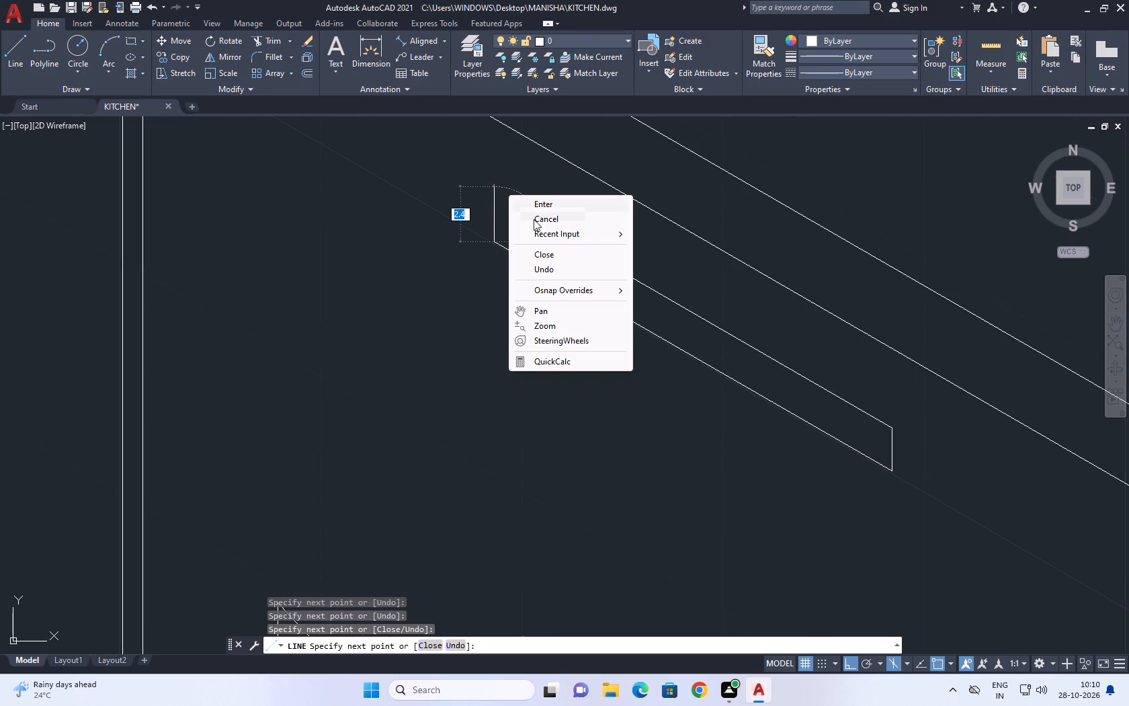
{"action": "left_click", "coordinate": [546, 216]}
Lengthen the slanted handle's upper edge toward the countertop side, nearly level with the lower edge's open end.
{"action": "left_click", "coordinate": [565, 238]}
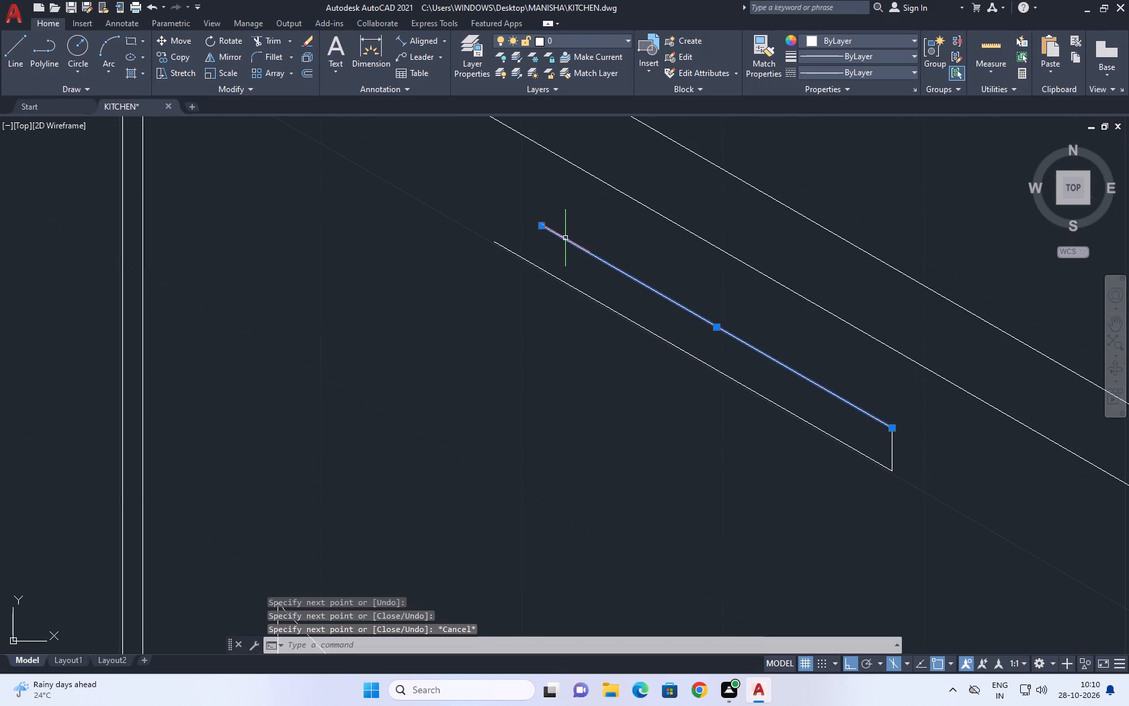
{"action": "left_click", "coordinate": [543, 227]}
{"action": "left_click", "coordinate": [498, 219]}
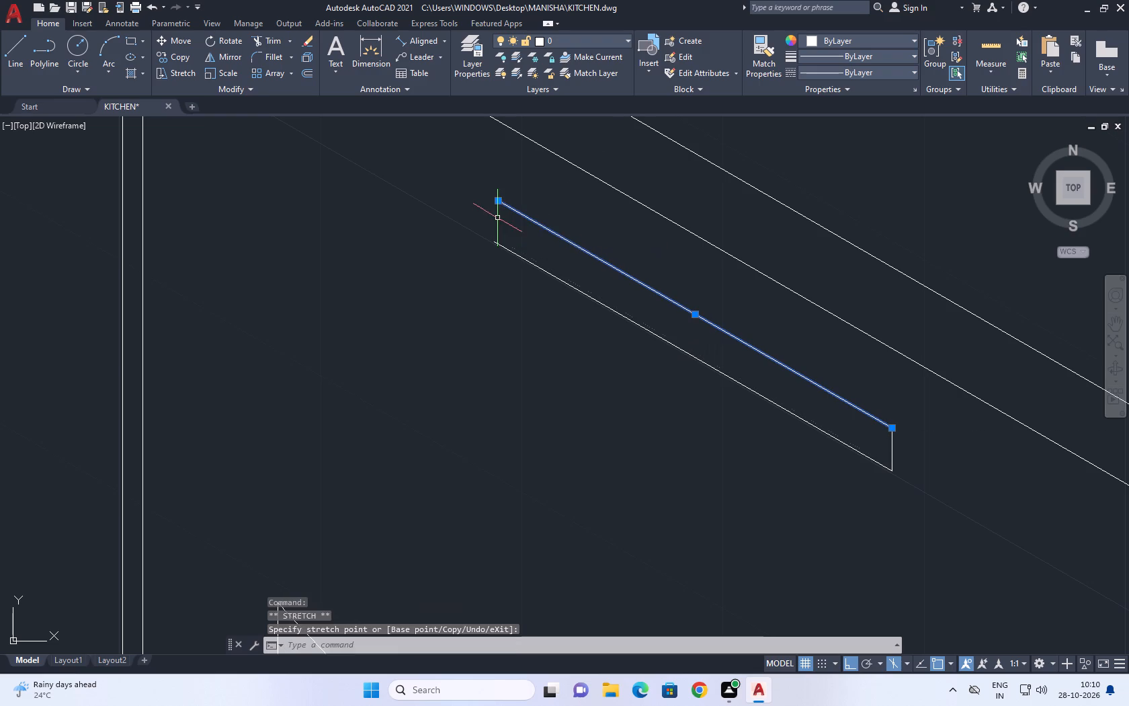
{"action": "right_click", "coordinate": [578, 171]}
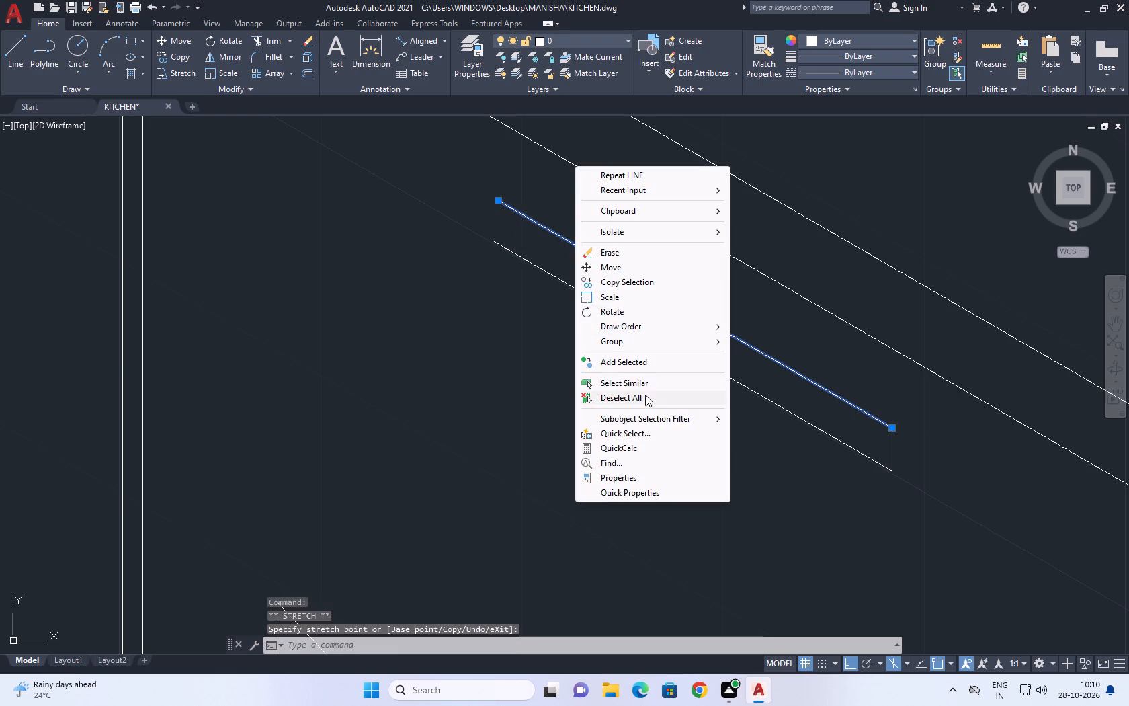
{"action": "left_click_drag", "start_coordinate": [644, 398], "coordinate": [646, 407]}
{"action": "left_click", "coordinate": [644, 392]}
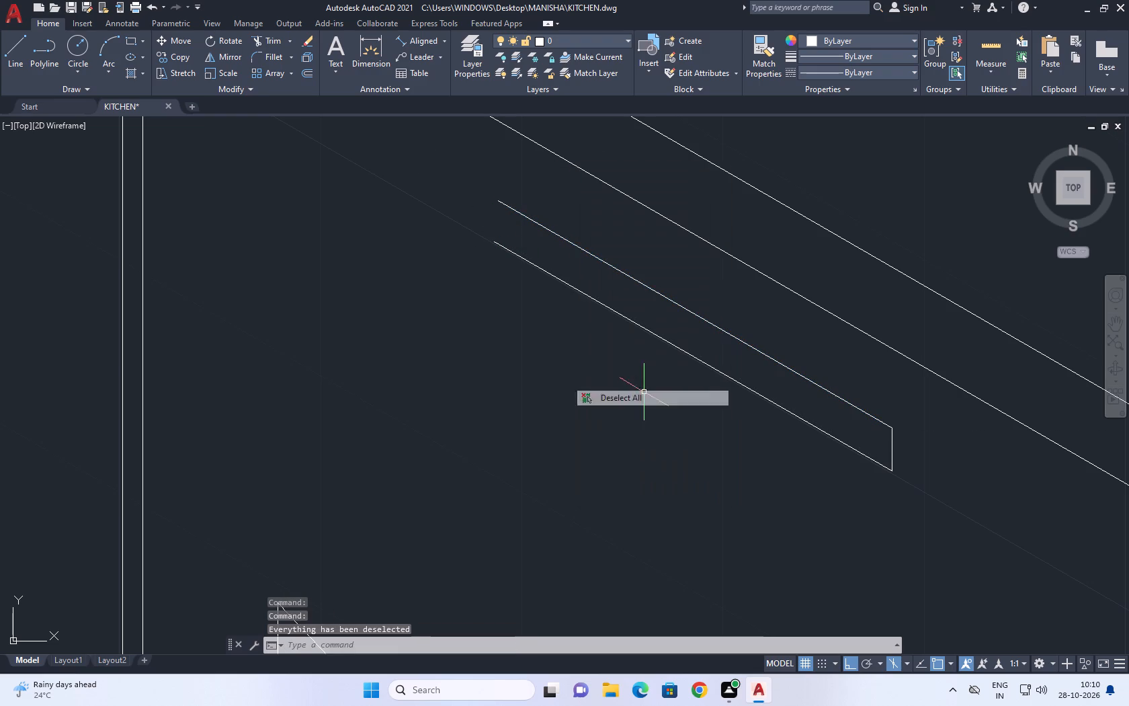
Draw a vertical line from the open end of the handle's upper edge down across its lower edge.
{"action": "left_click", "coordinate": [15, 52]}
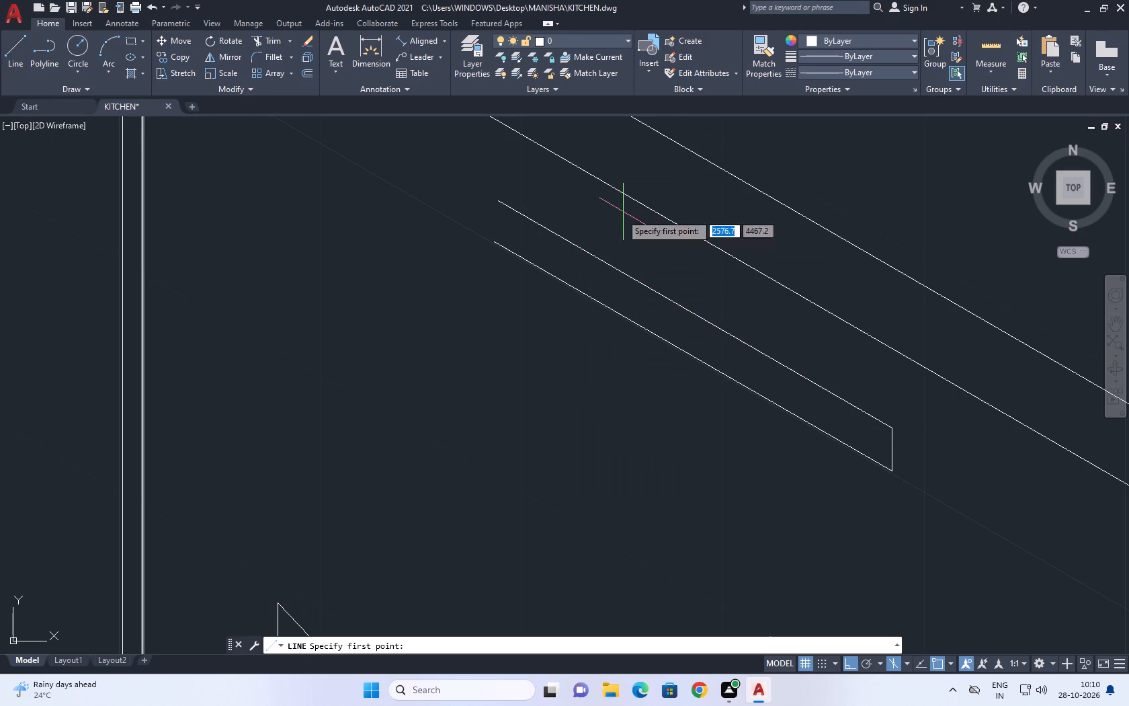
{"action": "scroll", "coordinate": [514, 200], "scroll_direction": "up", "scroll_amount": 2}
{"action": "left_click", "coordinate": [480, 202]}
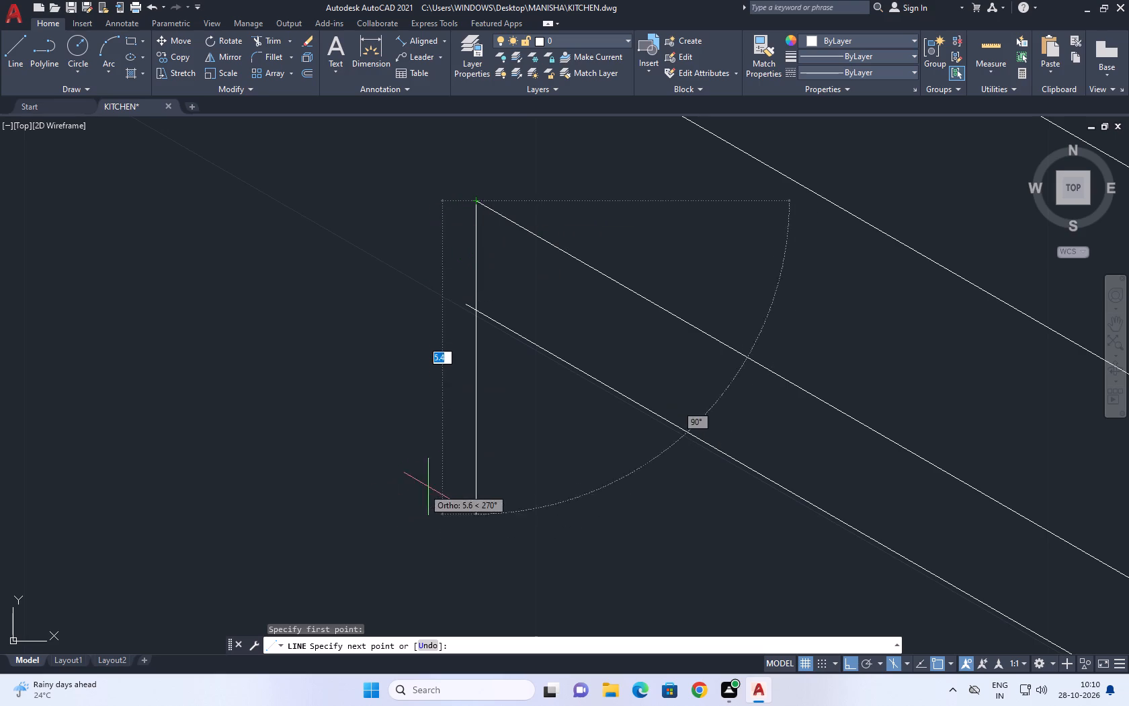
{"action": "left_click", "coordinate": [441, 482]}
{"action": "right_click", "coordinate": [462, 442]}
{"action": "left_click", "coordinate": [551, 461]}
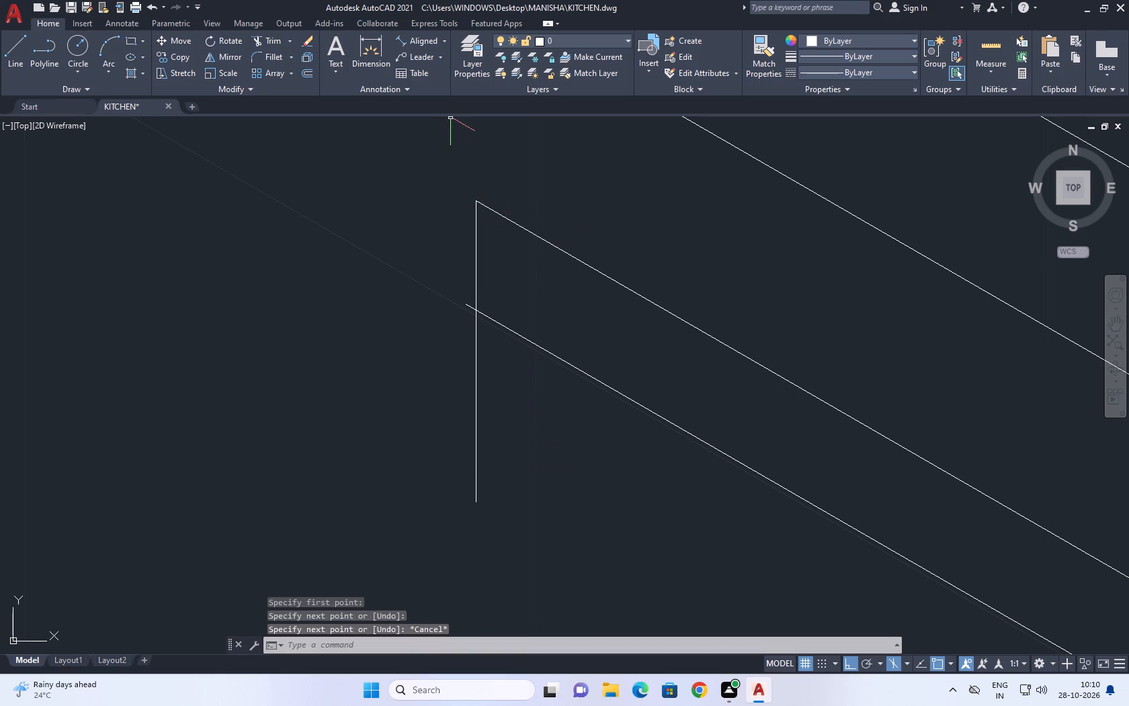
Trim the vertical below the handle's lower edge and the lower edge's short overhang beyond the vertical.
{"action": "left_click", "coordinate": [274, 38]}
{"action": "left_click_drag", "start_coordinate": [513, 438], "coordinate": [505, 430]}
{"action": "left_click", "coordinate": [386, 362]}
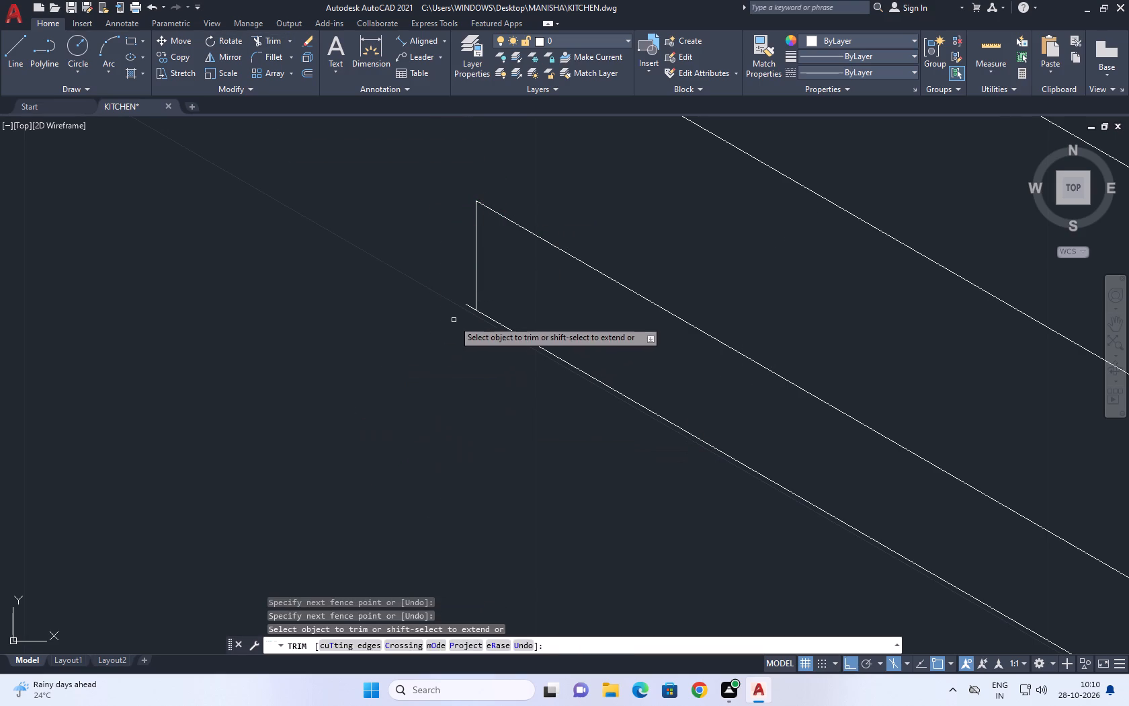
{"action": "scroll", "coordinate": [463, 306], "scroll_direction": "up", "scroll_amount": 2}
{"action": "left_click", "coordinate": [467, 301]}
{"action": "right_click", "coordinate": [460, 334]}
{"action": "left_click", "coordinate": [500, 362]}
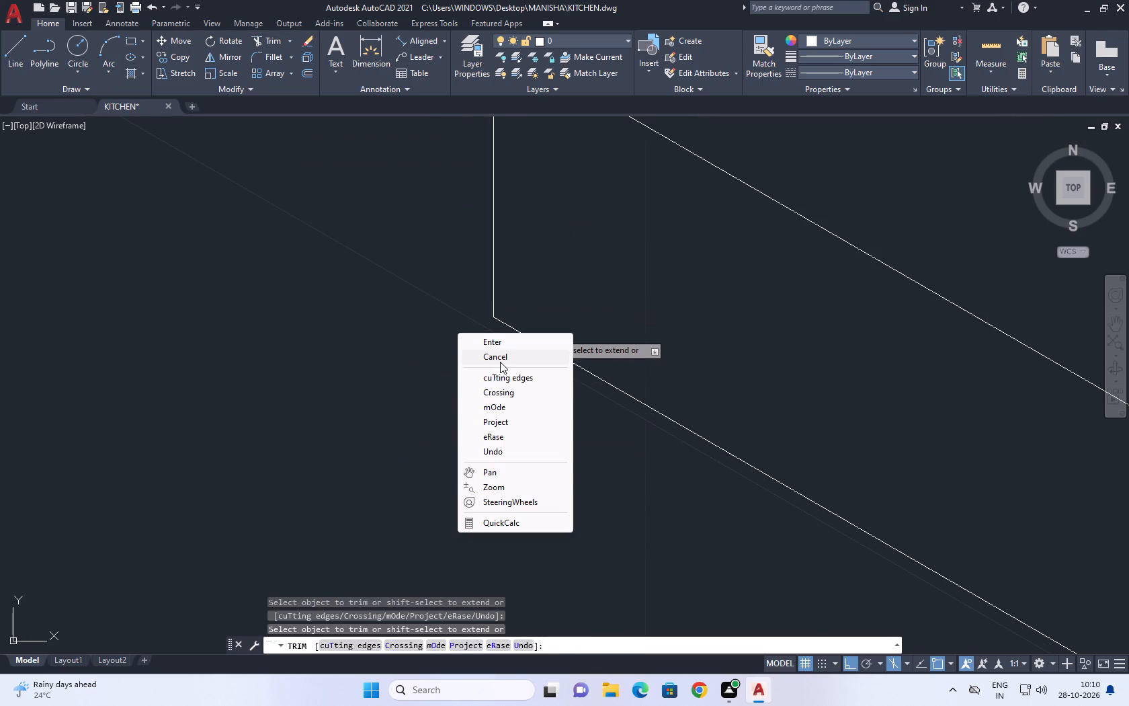
Review the tall cabinet's handles and plinth within the whole isometric kitchen.
{"action": "scroll", "coordinate": [526, 407], "scroll_direction": "down", "scroll_amount": 9}
{"action": "middle_click_drag", "start_coordinate": [528, 415], "coordinate": [445, 411]}
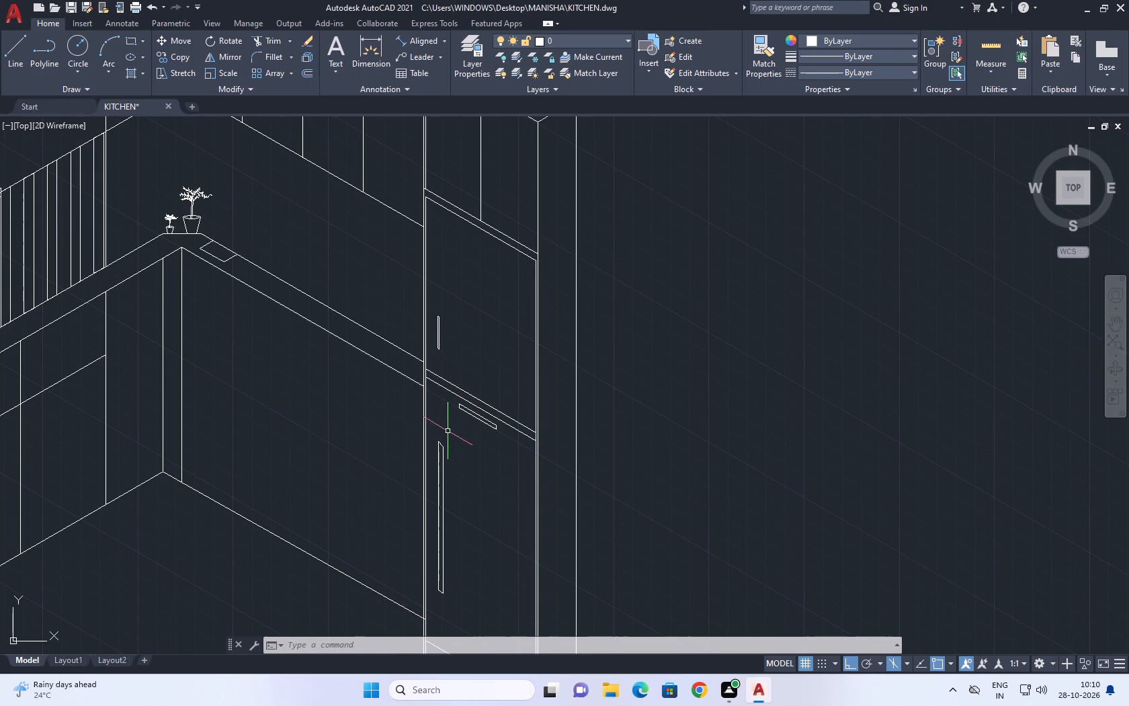
{"action": "scroll", "coordinate": [547, 484], "scroll_direction": "down", "scroll_amount": 4}
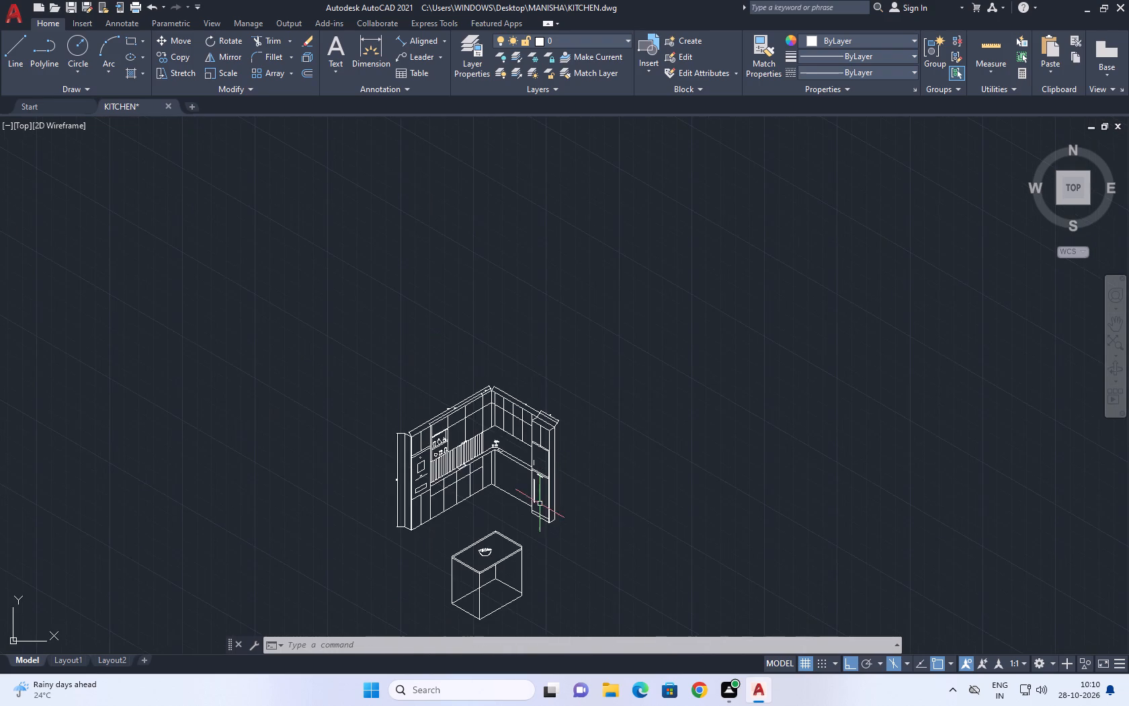
{"action": "middle_click_drag", "start_coordinate": [535, 502], "coordinate": [577, 434]}
{"action": "scroll", "coordinate": [577, 454], "scroll_direction": "up", "scroll_amount": 2}
{"action": "middle_click_drag", "start_coordinate": [588, 453], "coordinate": [605, 469]}
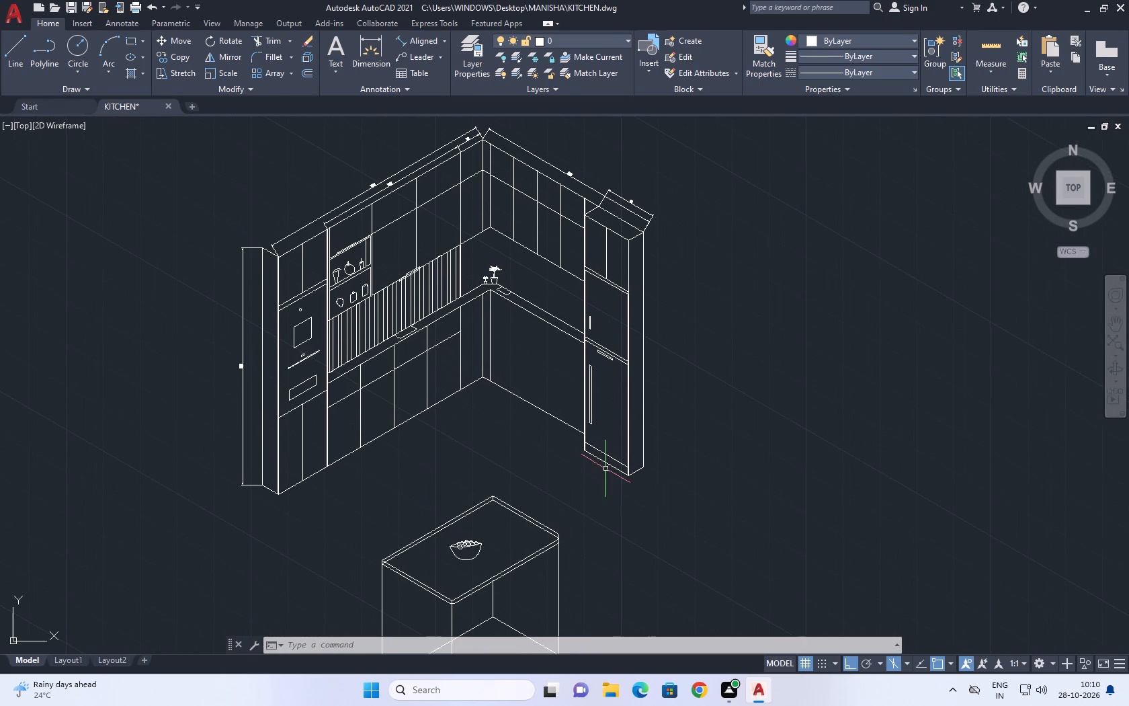
{"action": "scroll", "coordinate": [582, 433], "scroll_direction": "up", "scroll_amount": 2}
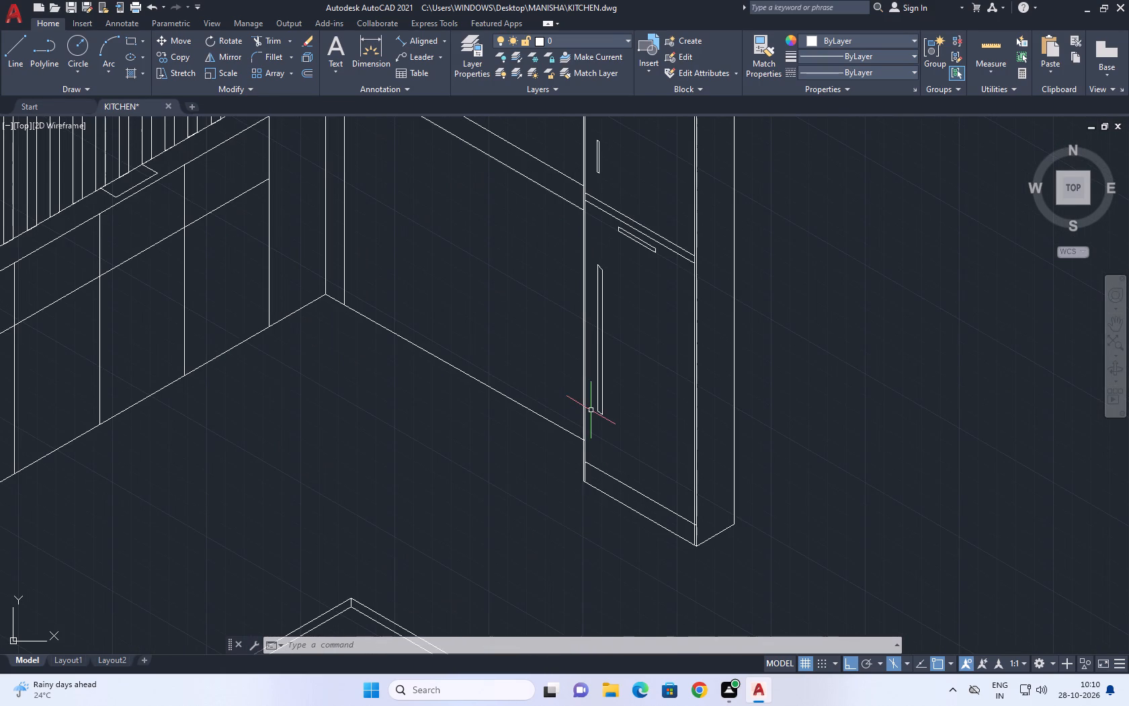
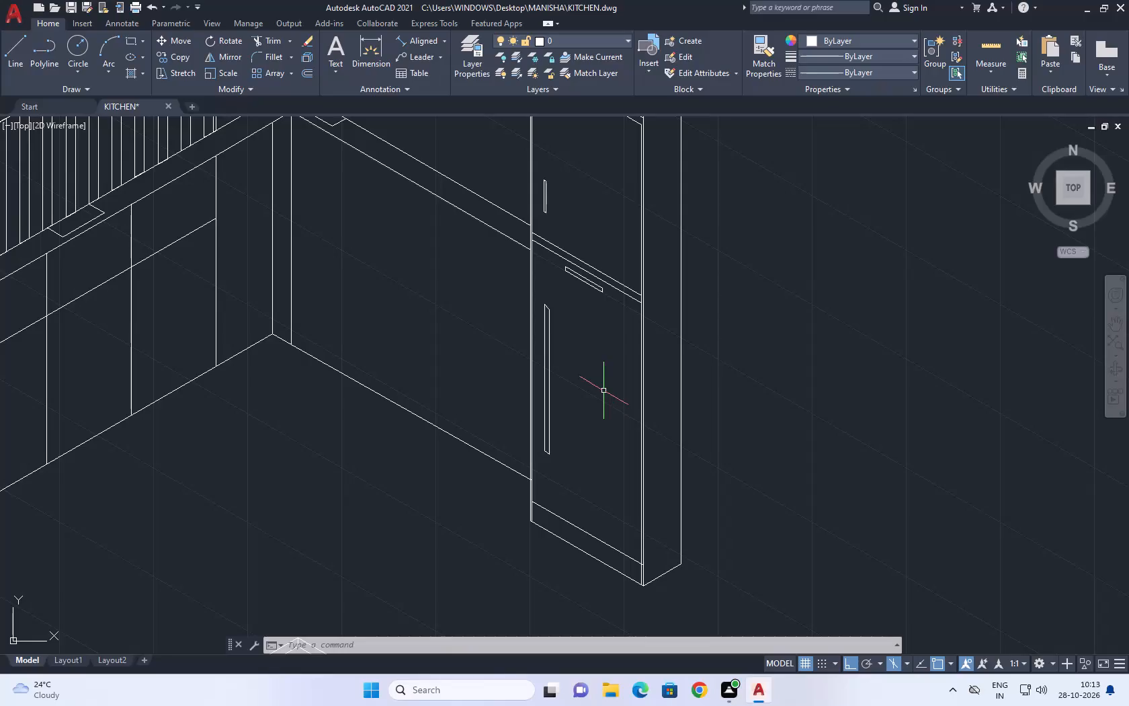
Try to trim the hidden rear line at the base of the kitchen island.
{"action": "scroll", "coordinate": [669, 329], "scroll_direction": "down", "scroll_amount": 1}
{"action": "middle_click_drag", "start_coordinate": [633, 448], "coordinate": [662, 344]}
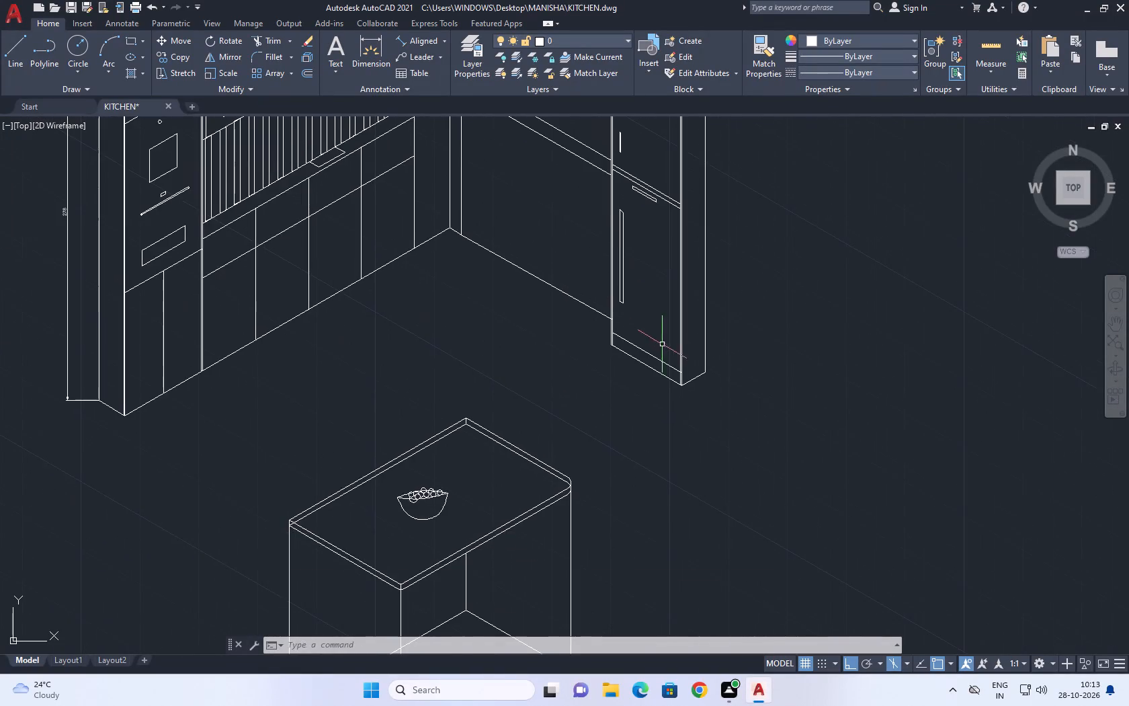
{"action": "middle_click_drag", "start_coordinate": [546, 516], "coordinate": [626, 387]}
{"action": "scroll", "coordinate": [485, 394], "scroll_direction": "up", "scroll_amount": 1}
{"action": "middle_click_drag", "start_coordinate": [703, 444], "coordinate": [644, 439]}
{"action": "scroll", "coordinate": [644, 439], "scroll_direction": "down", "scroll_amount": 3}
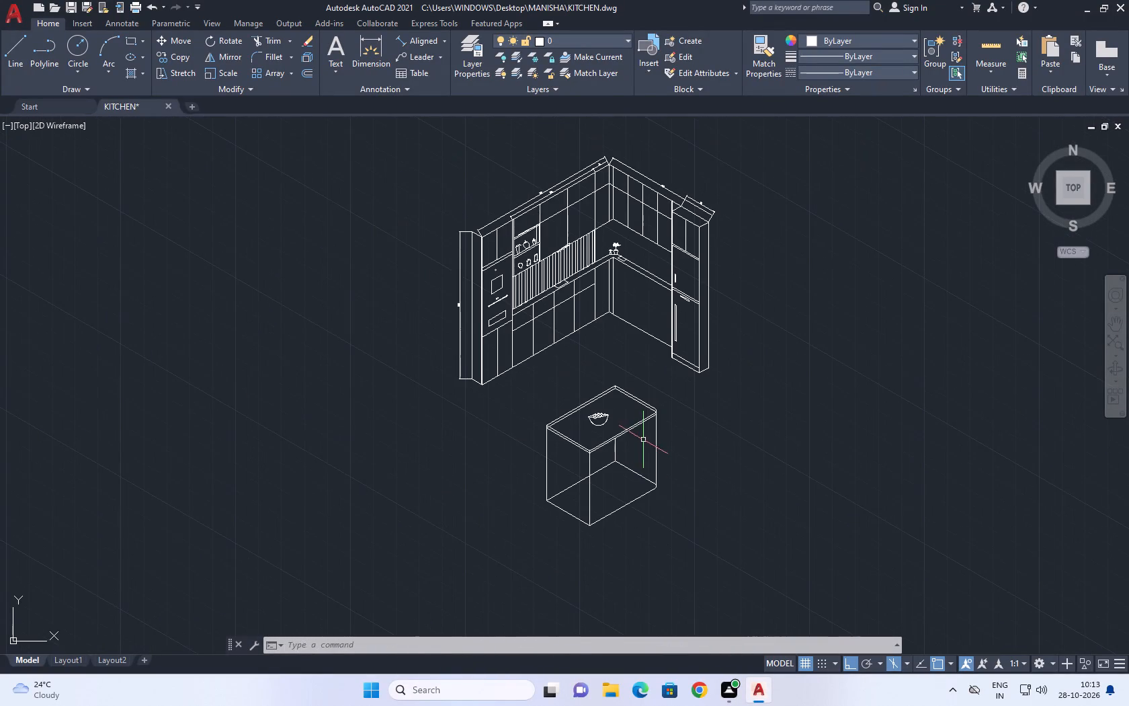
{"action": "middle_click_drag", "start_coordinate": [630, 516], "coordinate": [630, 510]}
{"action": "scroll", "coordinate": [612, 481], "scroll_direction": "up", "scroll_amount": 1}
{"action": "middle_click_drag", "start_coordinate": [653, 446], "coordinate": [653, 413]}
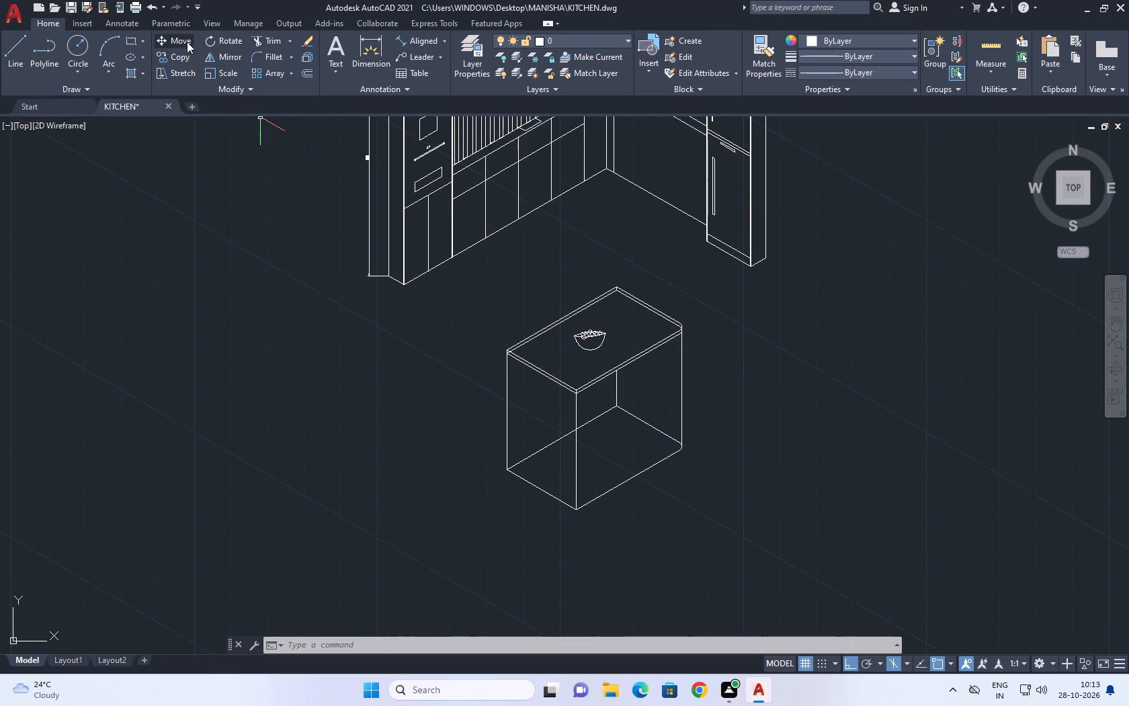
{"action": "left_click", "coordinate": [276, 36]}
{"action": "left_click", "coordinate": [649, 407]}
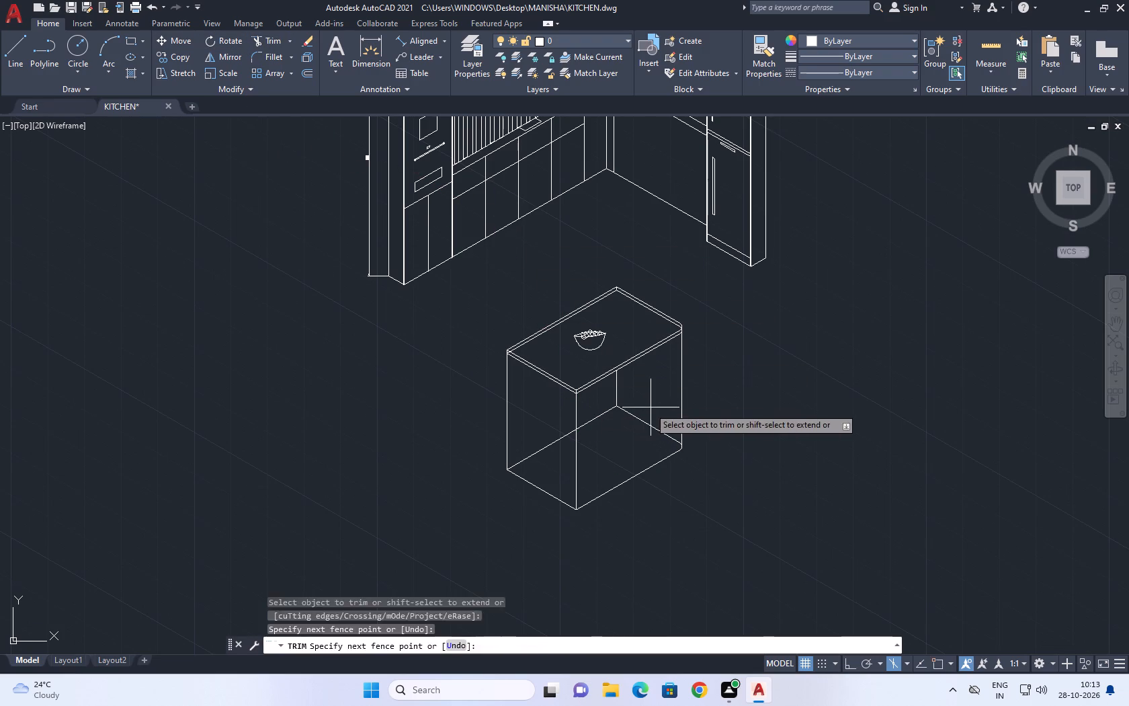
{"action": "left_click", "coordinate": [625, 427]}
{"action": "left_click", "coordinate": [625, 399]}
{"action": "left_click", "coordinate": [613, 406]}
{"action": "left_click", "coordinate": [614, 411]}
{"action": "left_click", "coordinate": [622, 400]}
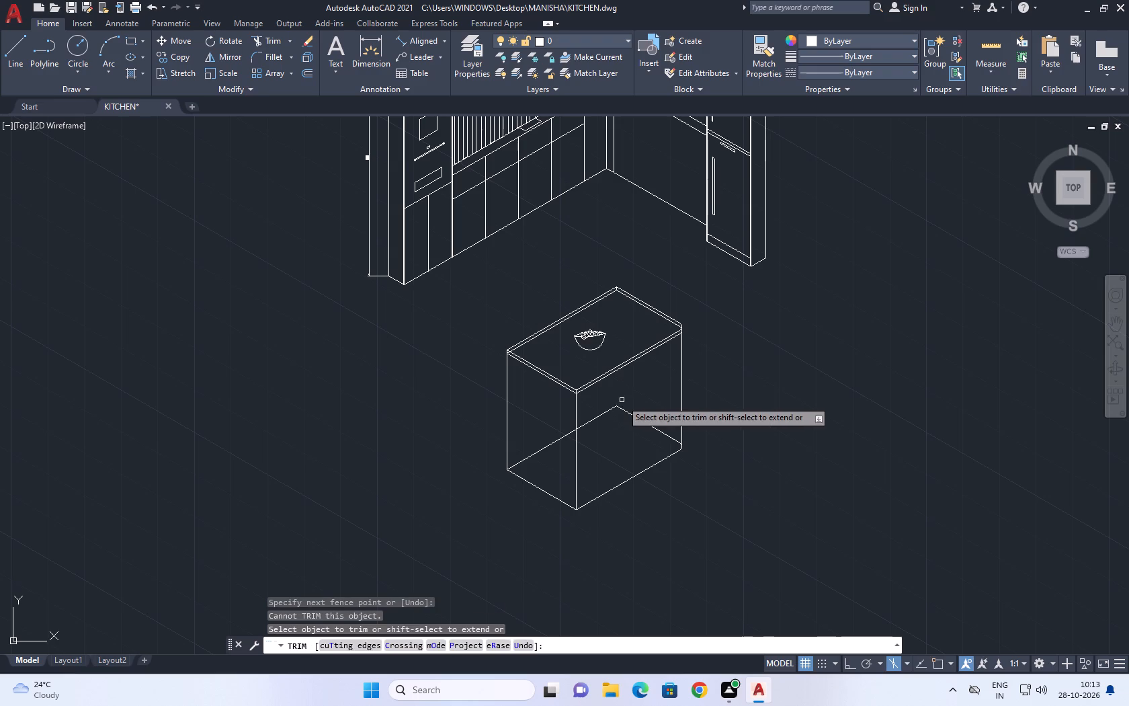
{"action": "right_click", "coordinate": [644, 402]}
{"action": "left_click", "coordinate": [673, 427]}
Explode the kitchen island's base outline block into separate lines.
{"action": "left_click", "coordinate": [642, 412]}
{"action": "left_click", "coordinate": [630, 427]}
{"action": "right_click", "coordinate": [634, 428]}
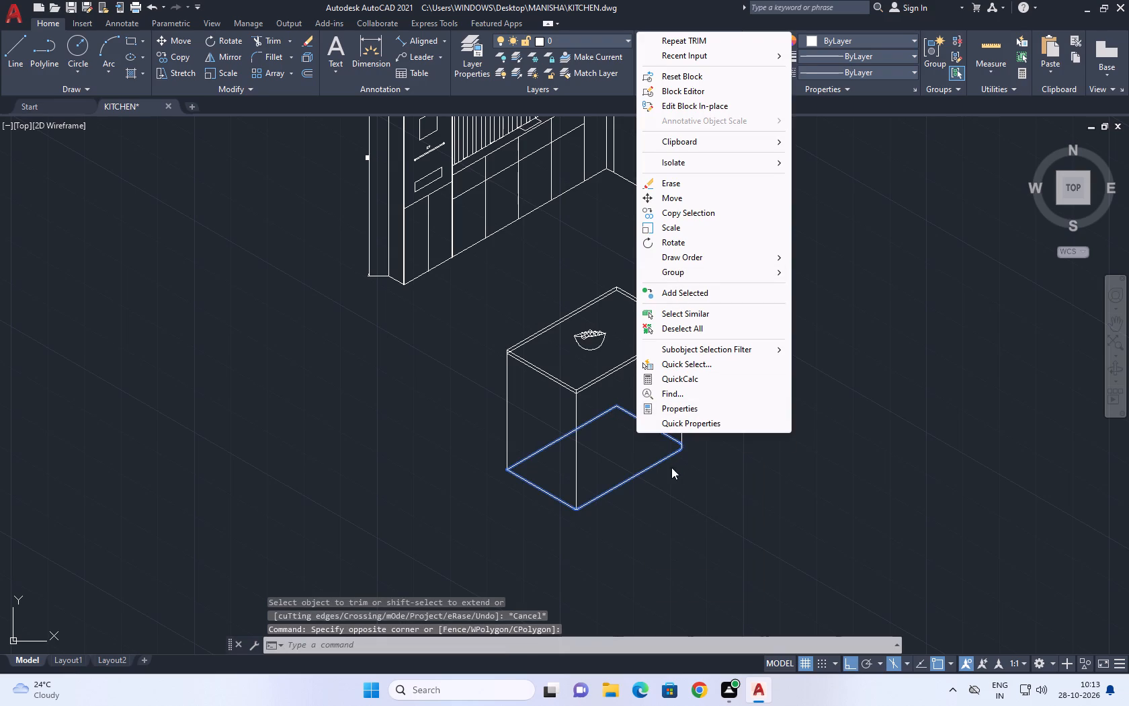
{"action": "left_click", "coordinate": [814, 578]}
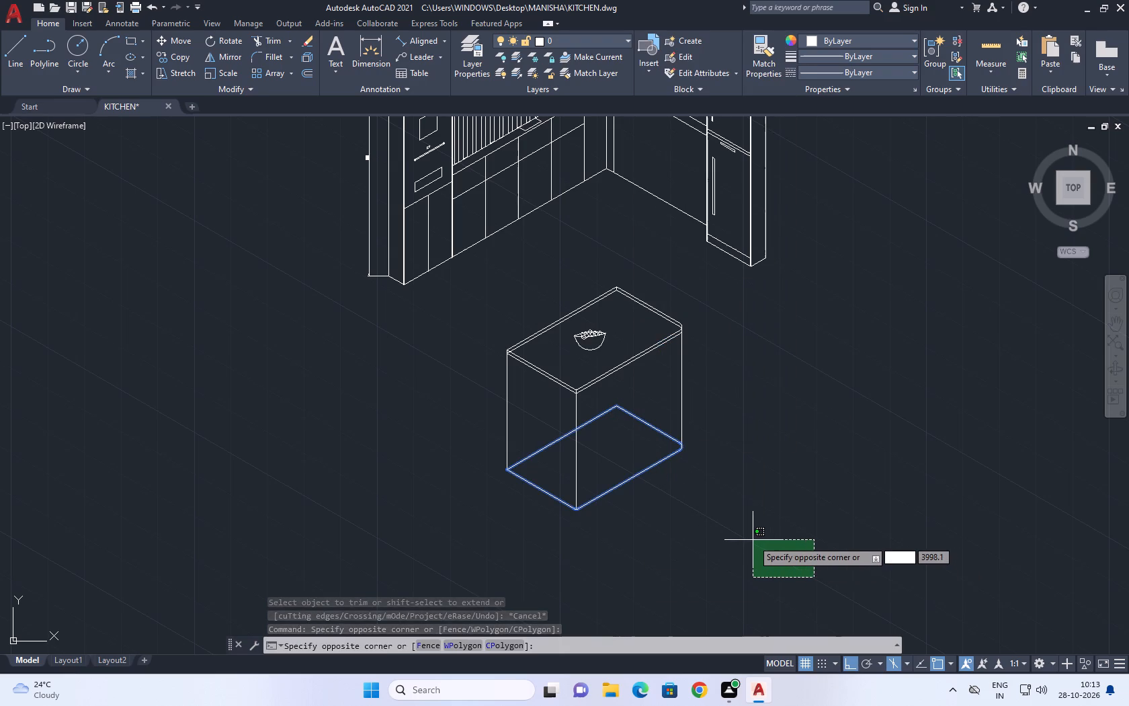
{"action": "key", "text": "x"}
{"action": "key", "text": "space"}
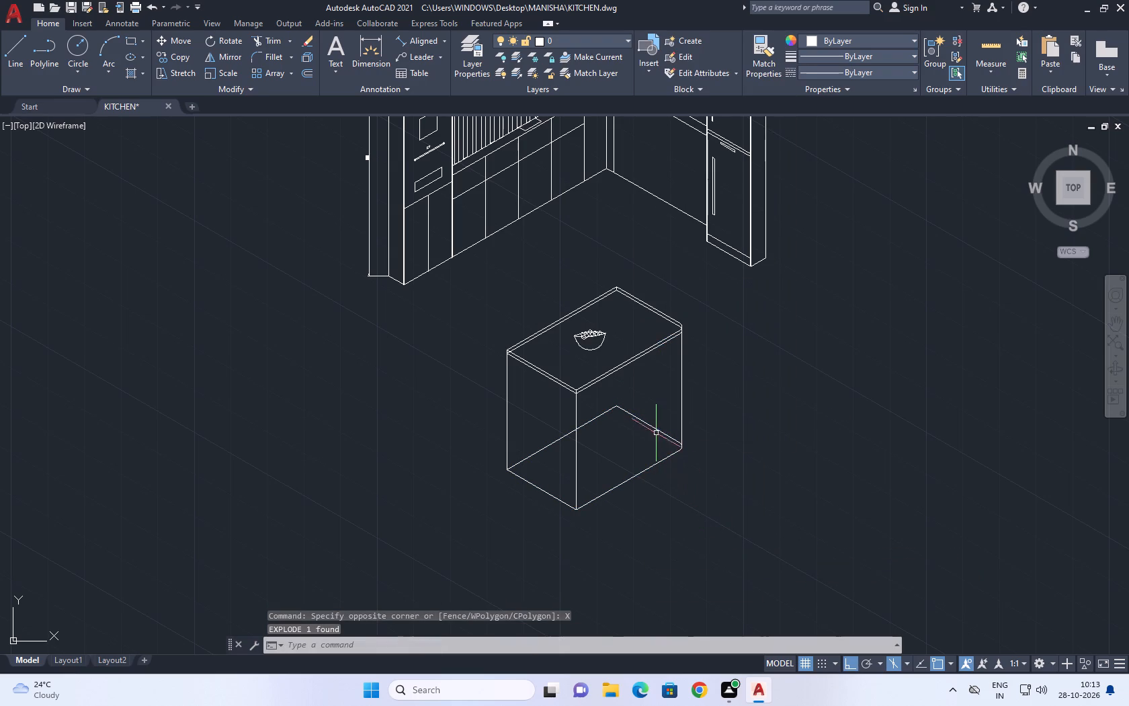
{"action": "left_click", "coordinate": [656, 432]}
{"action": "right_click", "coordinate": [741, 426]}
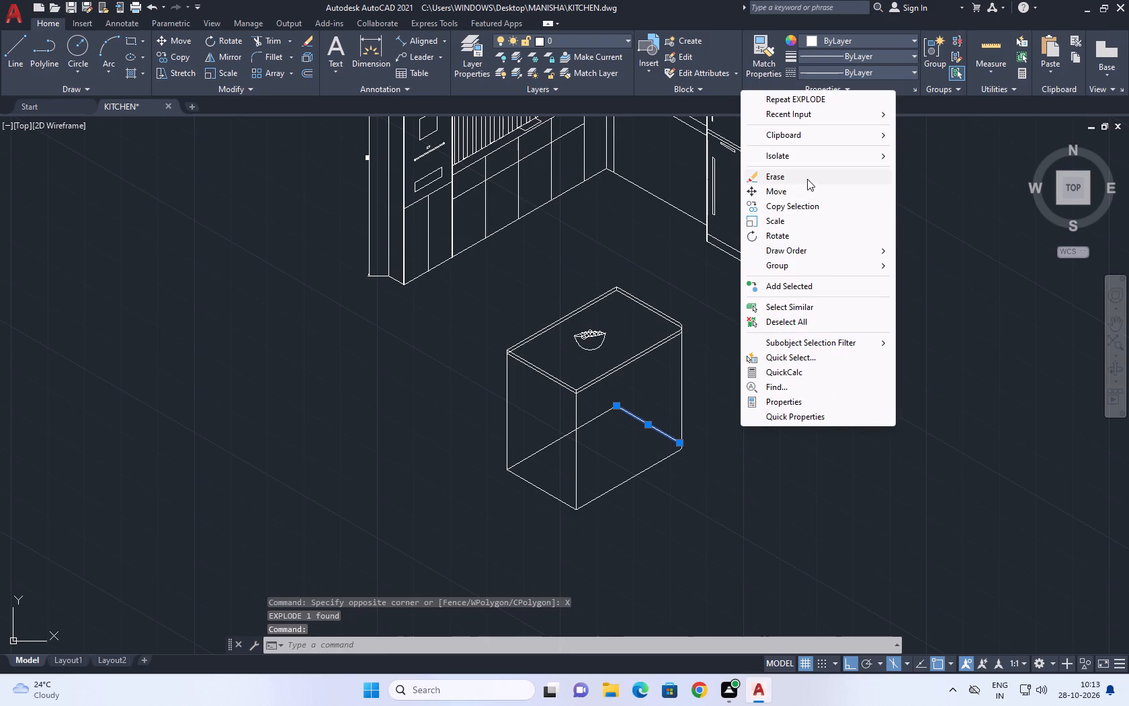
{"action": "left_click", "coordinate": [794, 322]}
Trim away the hidden rear base lines and the small leftover corner arc behind the island's front face.
{"action": "middle_click_drag", "start_coordinate": [620, 485], "coordinate": [625, 515]}
{"action": "left_click", "coordinate": [273, 39]}
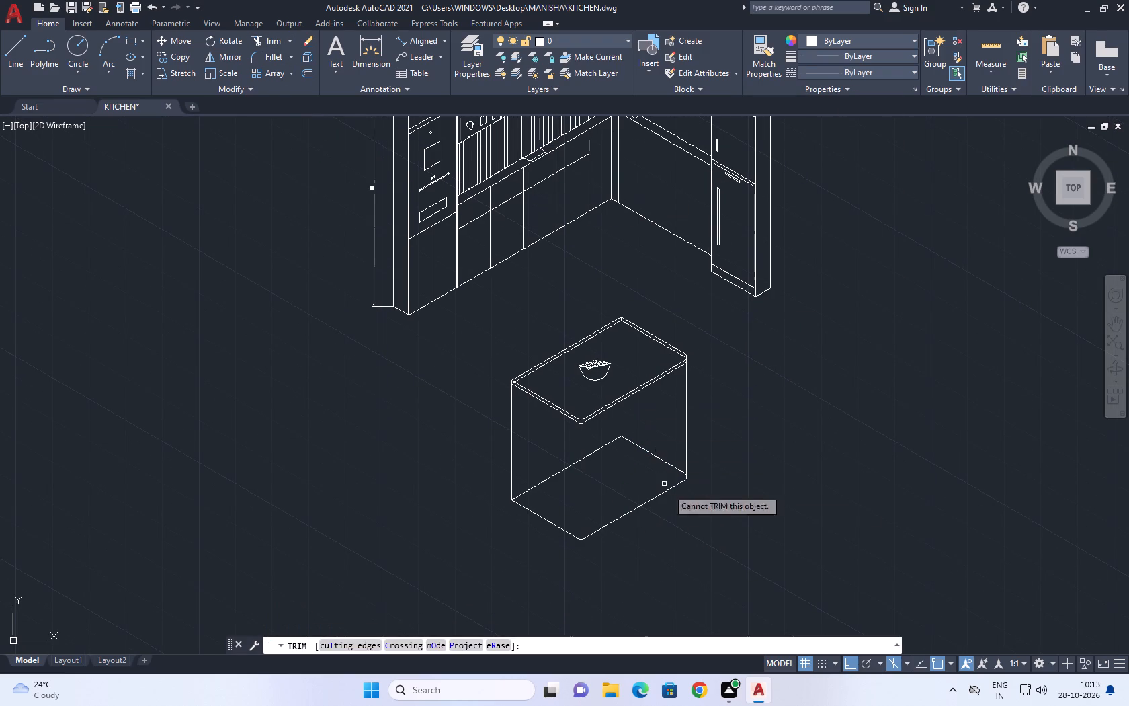
{"action": "left_click", "coordinate": [629, 440]}
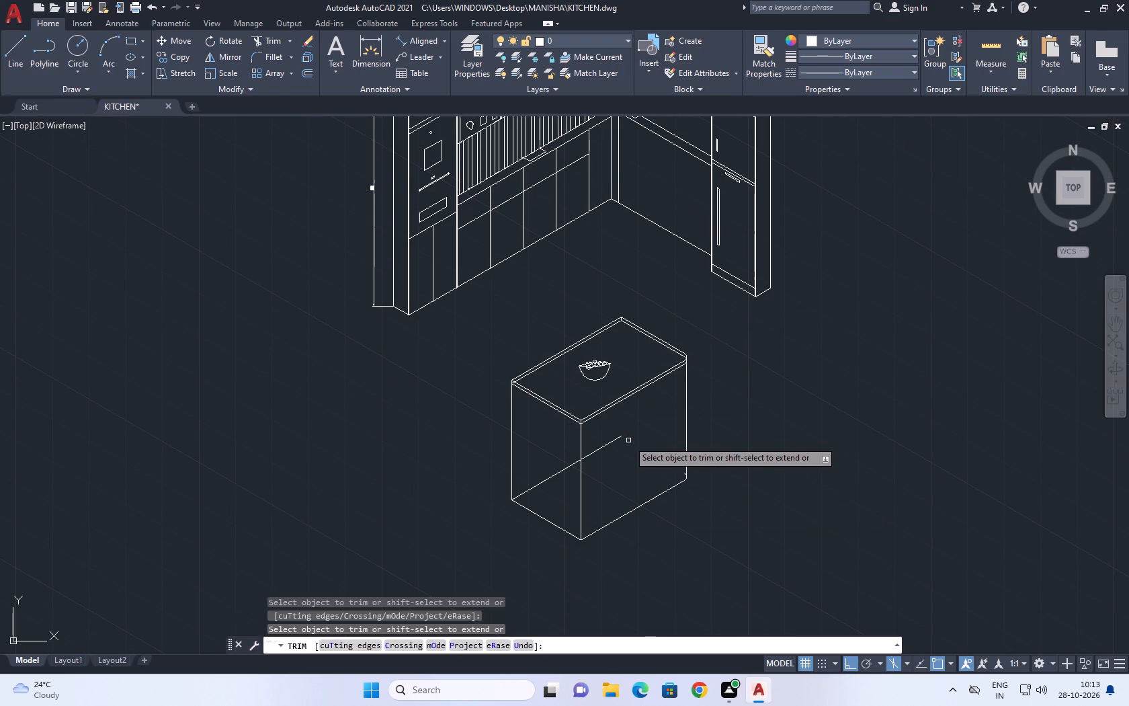
{"action": "left_click", "coordinate": [610, 442]}
{"action": "scroll", "coordinate": [679, 478], "scroll_direction": "up", "scroll_amount": 3}
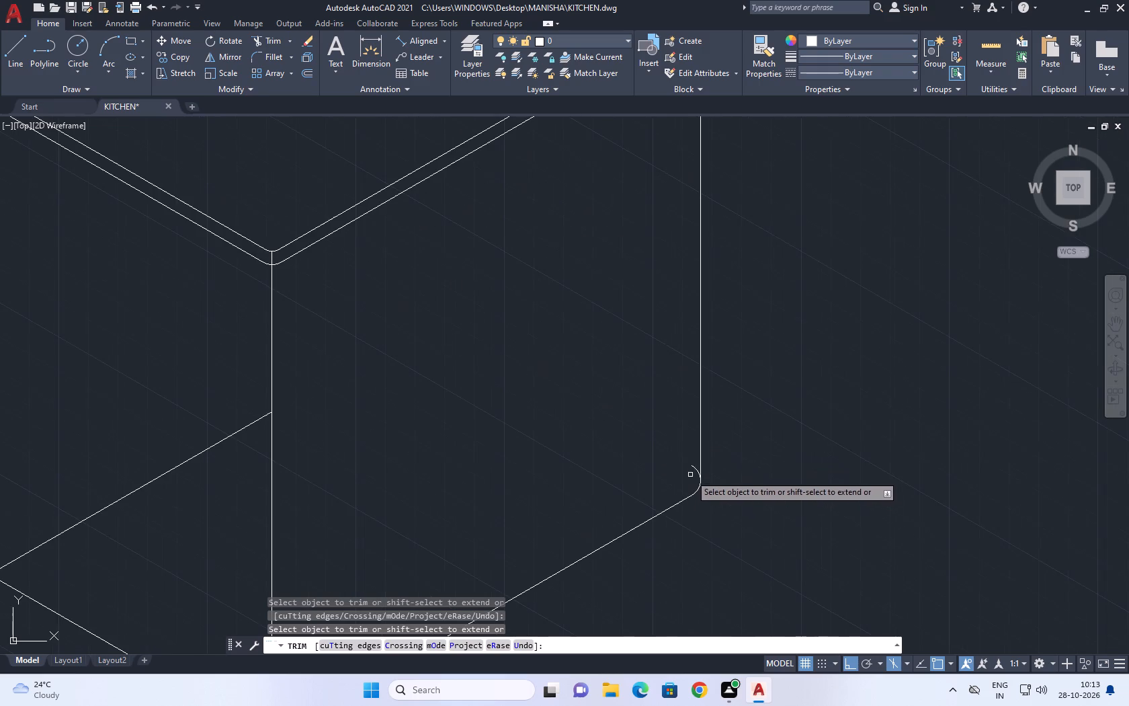
{"action": "left_click", "coordinate": [694, 467]}
{"action": "right_click", "coordinate": [755, 408]}
{"action": "left_click", "coordinate": [791, 437]}
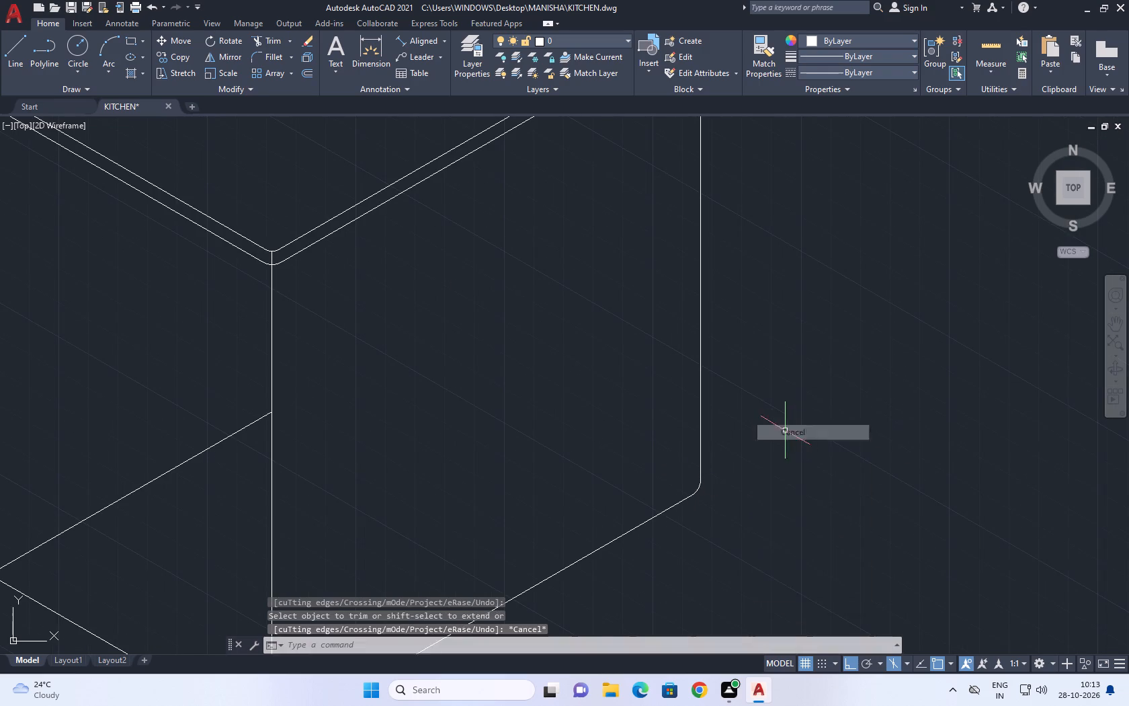
Erase the leftover hidden base line crossing the island's narrow side face.
{"action": "scroll", "coordinate": [785, 430], "scroll_direction": "down", "scroll_amount": 5}
{"action": "middle_click_drag", "start_coordinate": [768, 393], "coordinate": [770, 419]}
{"action": "middle_click_drag", "start_coordinate": [767, 475], "coordinate": [757, 521]}
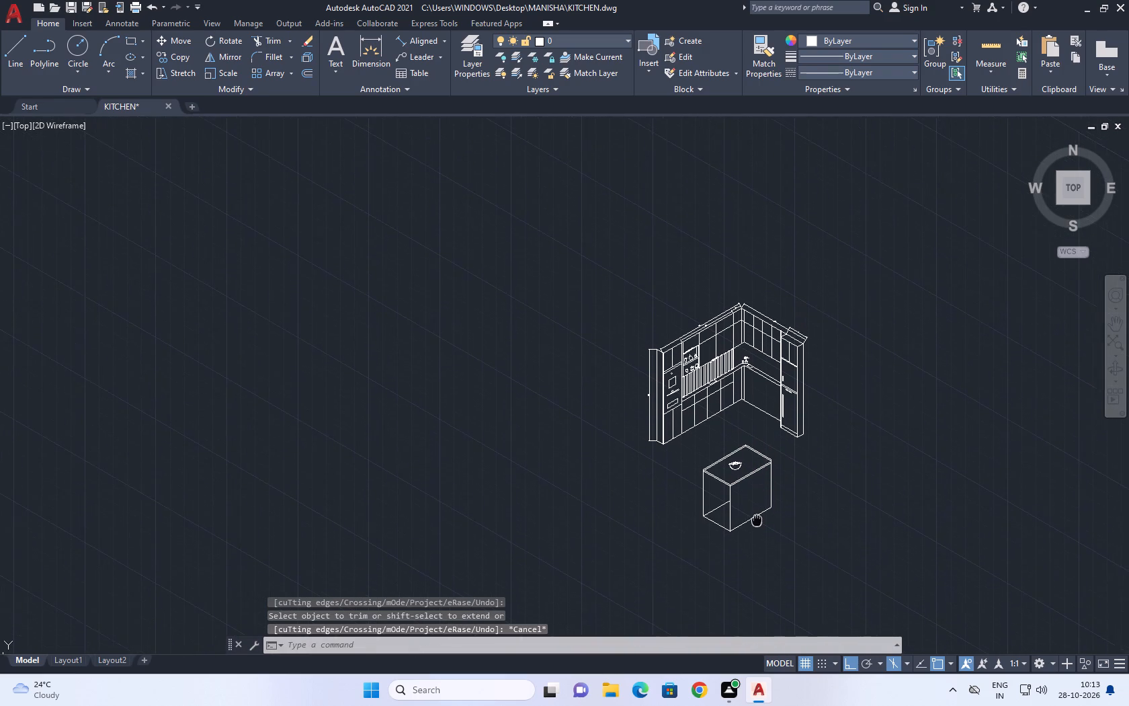
{"action": "middle_click_drag", "start_coordinate": [757, 521], "coordinate": [759, 528]}
{"action": "scroll", "coordinate": [717, 526], "scroll_direction": "up", "scroll_amount": 2}
{"action": "middle_click_drag", "start_coordinate": [708, 506], "coordinate": [681, 520]}
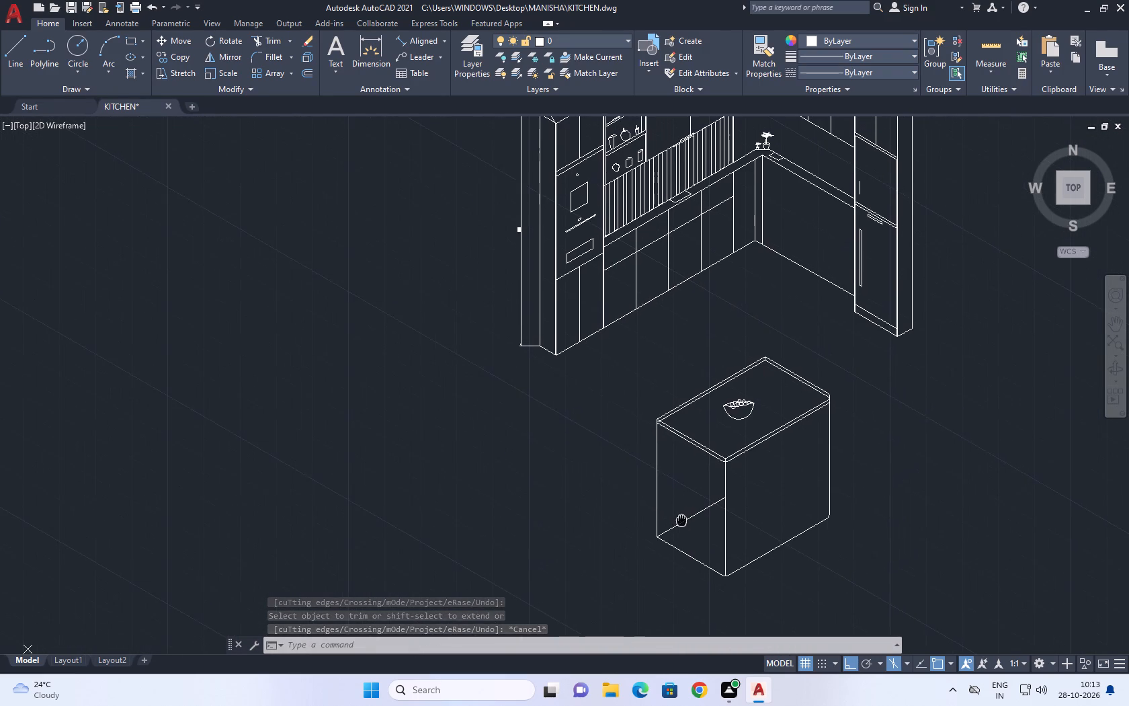
{"action": "middle_click_drag", "start_coordinate": [681, 520], "coordinate": [681, 521]}
{"action": "middle_click", "coordinate": [681, 521]}
{"action": "scroll", "coordinate": [684, 488], "scroll_direction": "down", "scroll_amount": 1}
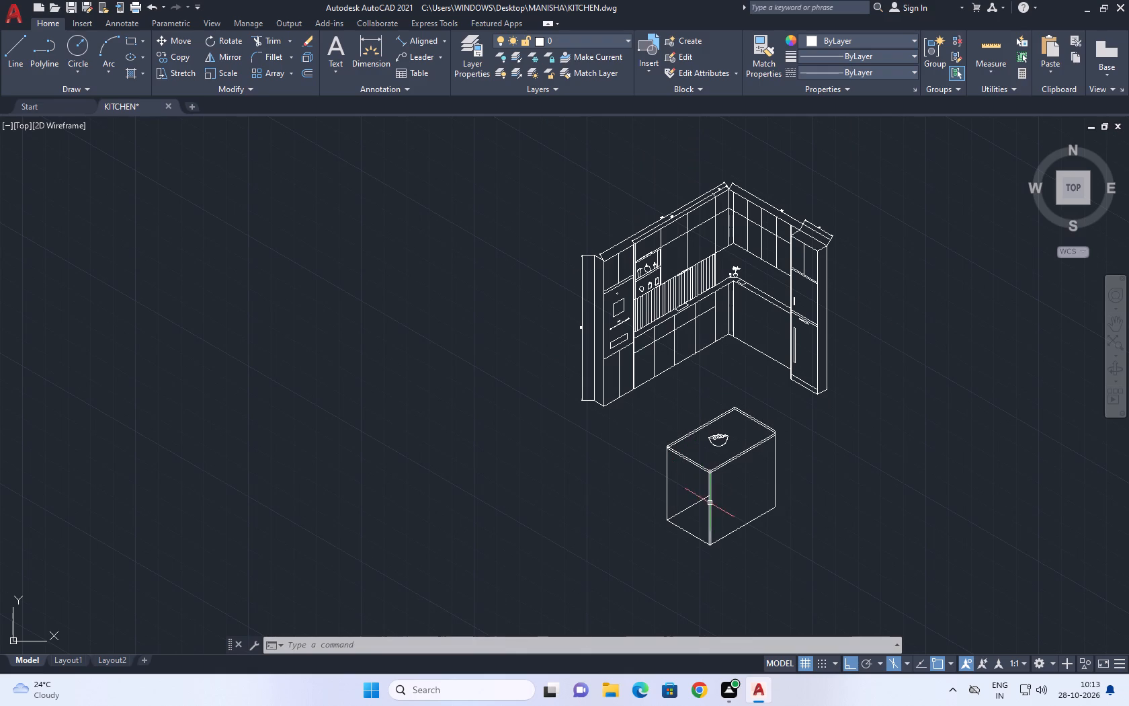
{"action": "left_click", "coordinate": [697, 501]}
{"action": "right_click", "coordinate": [815, 484]}
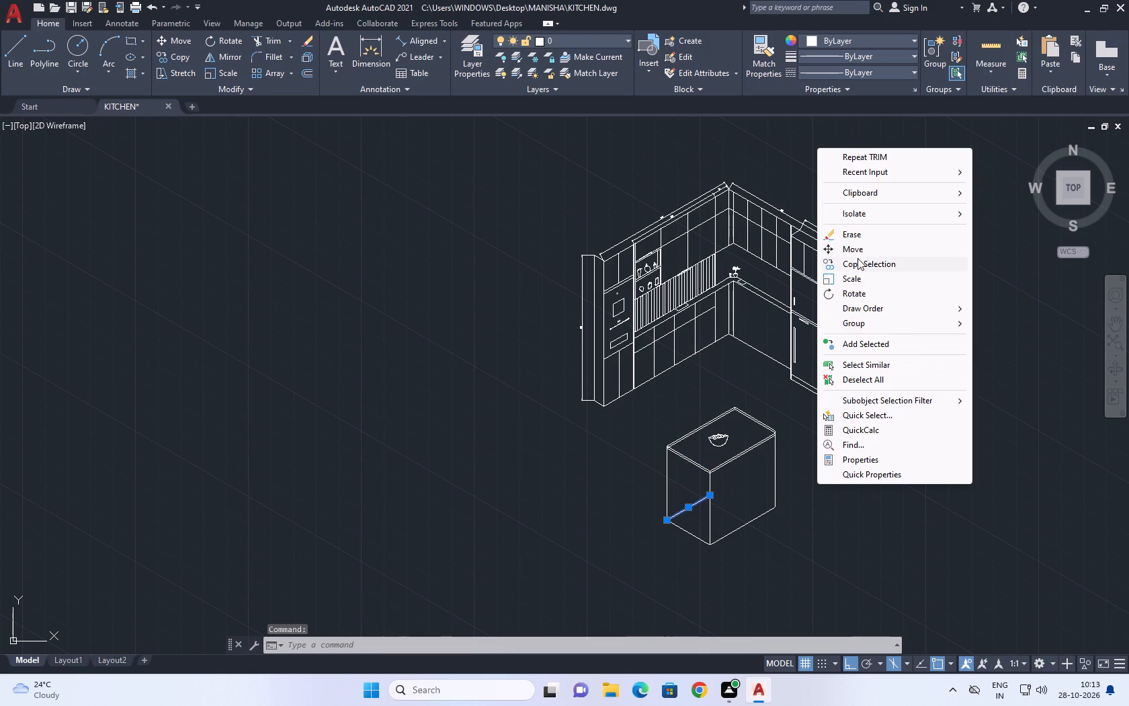
{"action": "left_click", "coordinate": [878, 234]}
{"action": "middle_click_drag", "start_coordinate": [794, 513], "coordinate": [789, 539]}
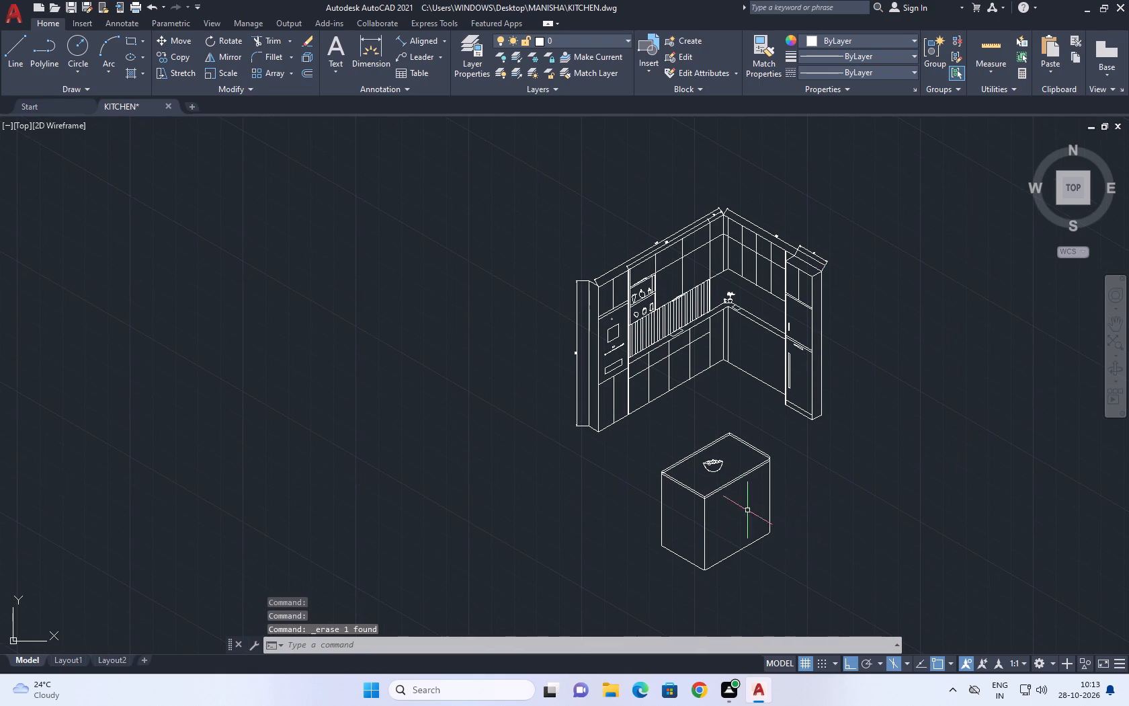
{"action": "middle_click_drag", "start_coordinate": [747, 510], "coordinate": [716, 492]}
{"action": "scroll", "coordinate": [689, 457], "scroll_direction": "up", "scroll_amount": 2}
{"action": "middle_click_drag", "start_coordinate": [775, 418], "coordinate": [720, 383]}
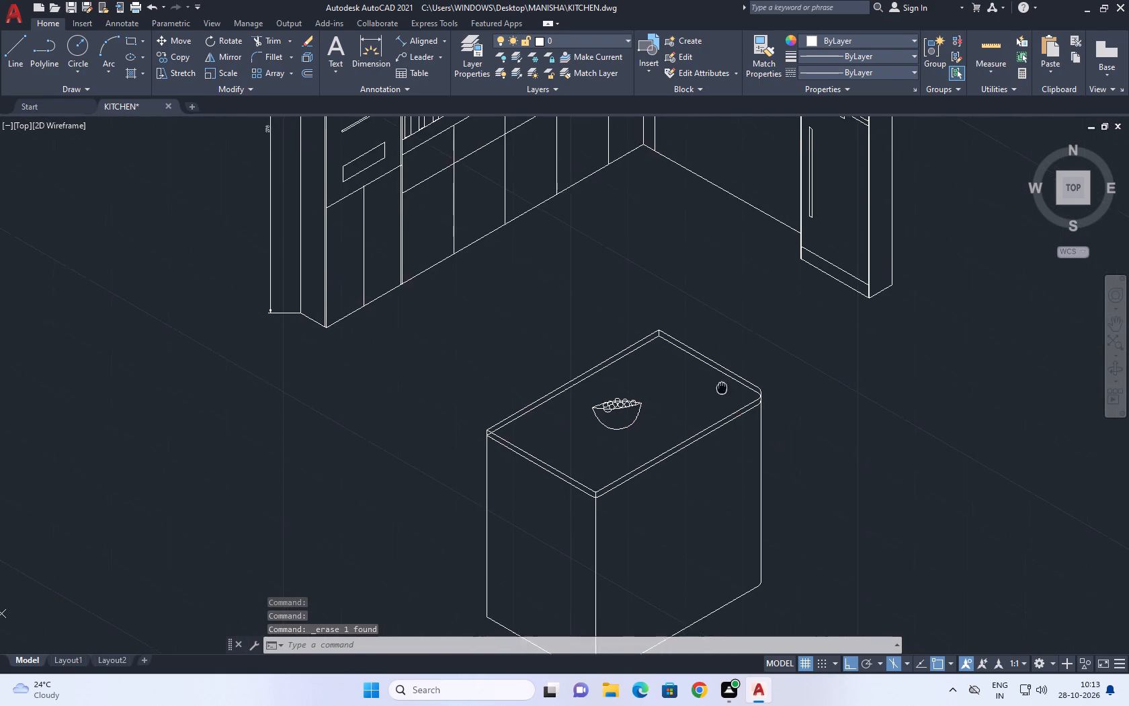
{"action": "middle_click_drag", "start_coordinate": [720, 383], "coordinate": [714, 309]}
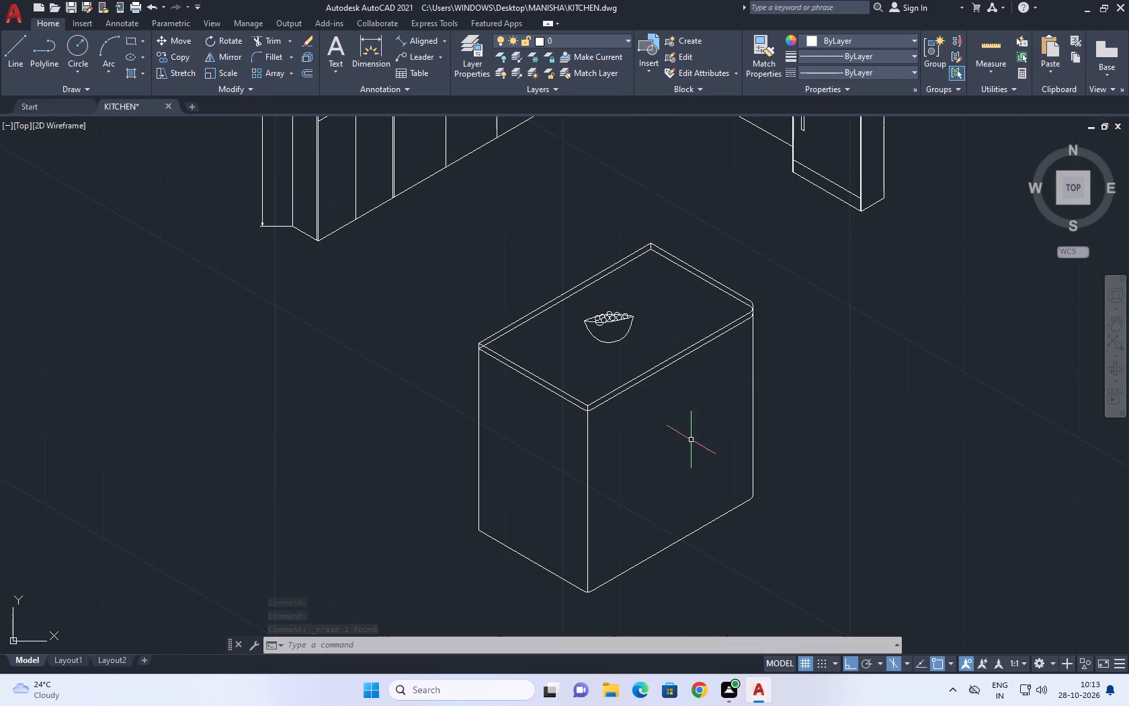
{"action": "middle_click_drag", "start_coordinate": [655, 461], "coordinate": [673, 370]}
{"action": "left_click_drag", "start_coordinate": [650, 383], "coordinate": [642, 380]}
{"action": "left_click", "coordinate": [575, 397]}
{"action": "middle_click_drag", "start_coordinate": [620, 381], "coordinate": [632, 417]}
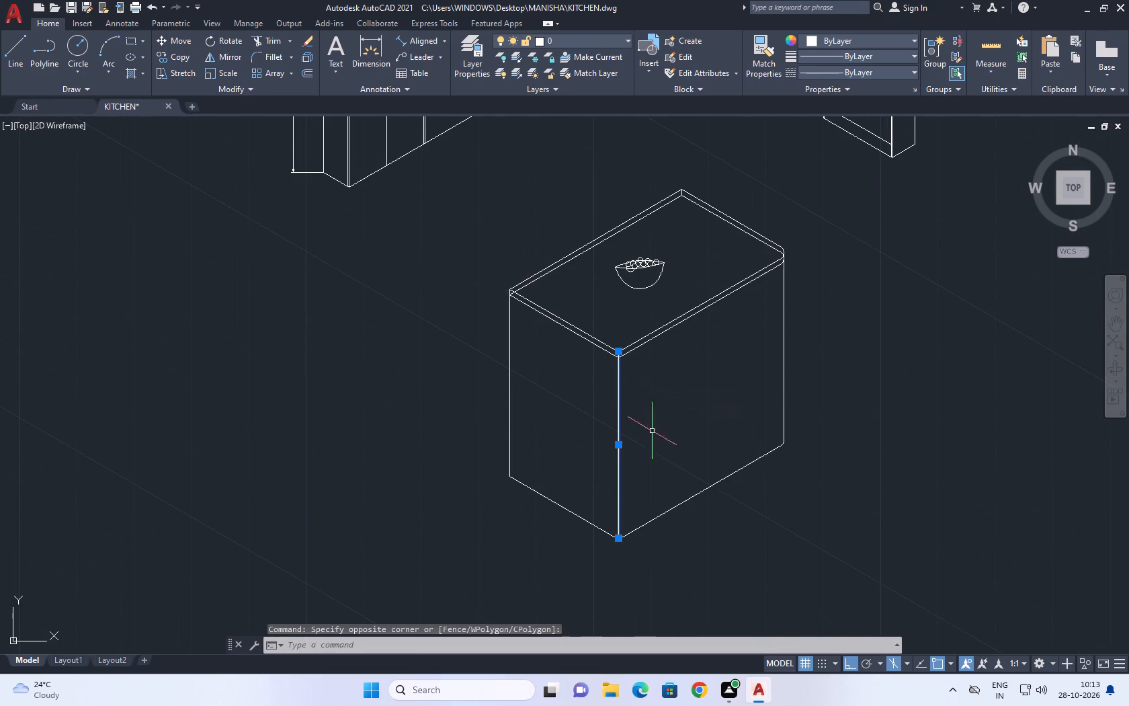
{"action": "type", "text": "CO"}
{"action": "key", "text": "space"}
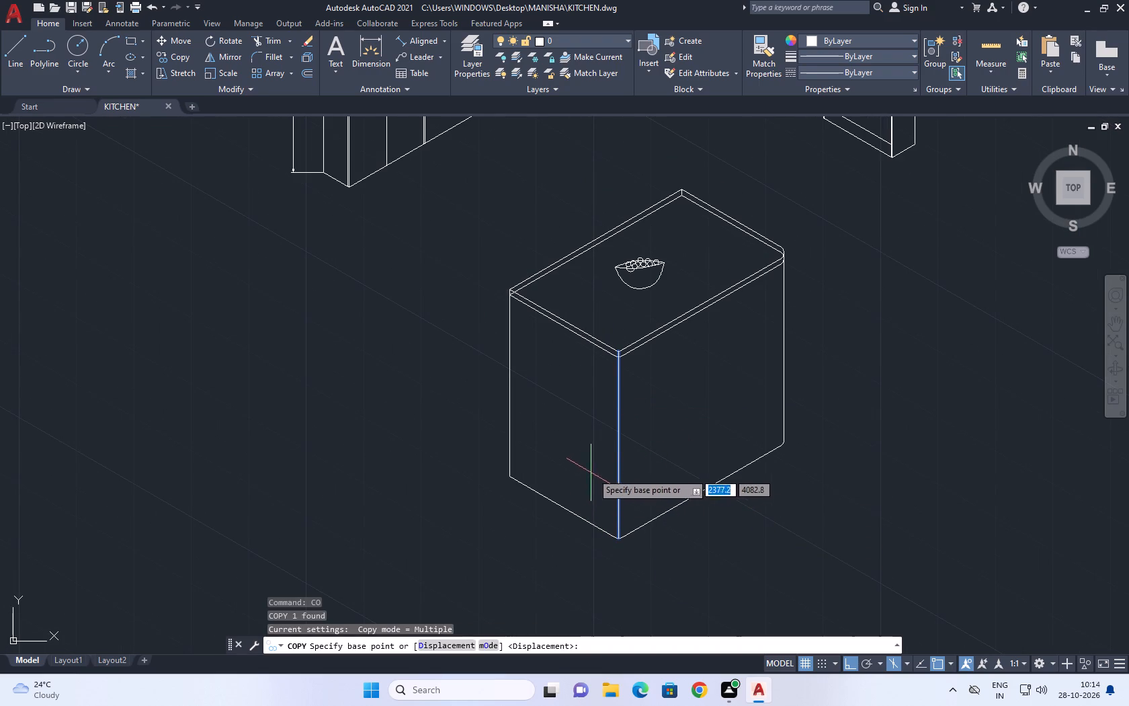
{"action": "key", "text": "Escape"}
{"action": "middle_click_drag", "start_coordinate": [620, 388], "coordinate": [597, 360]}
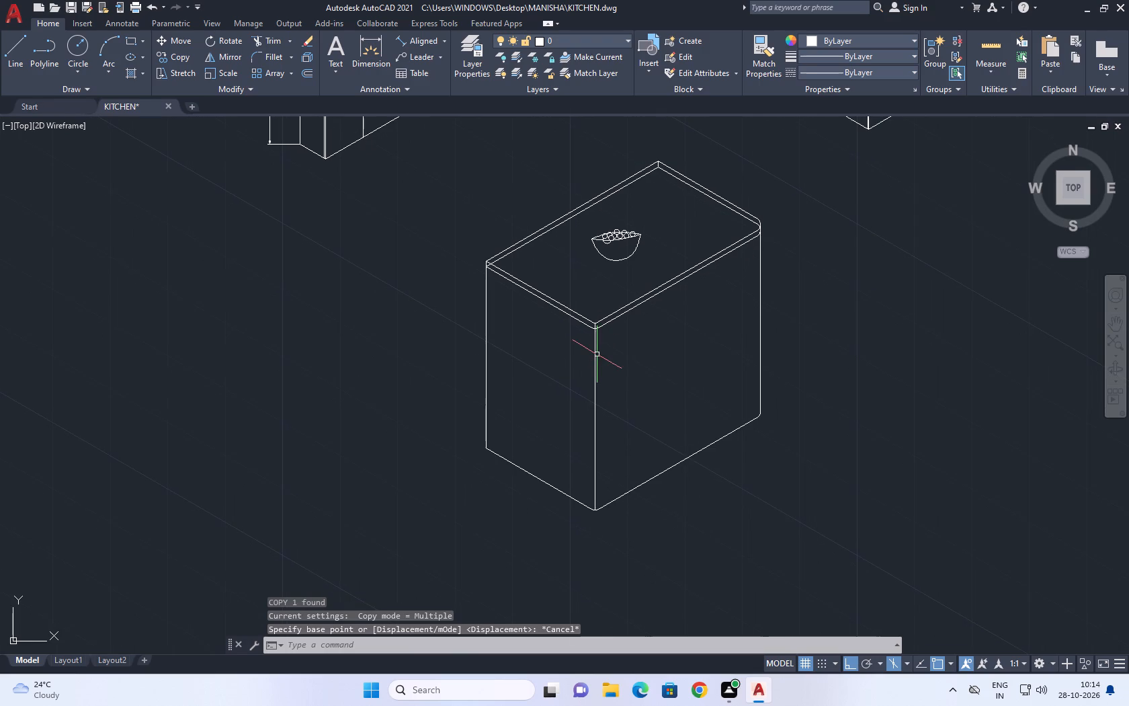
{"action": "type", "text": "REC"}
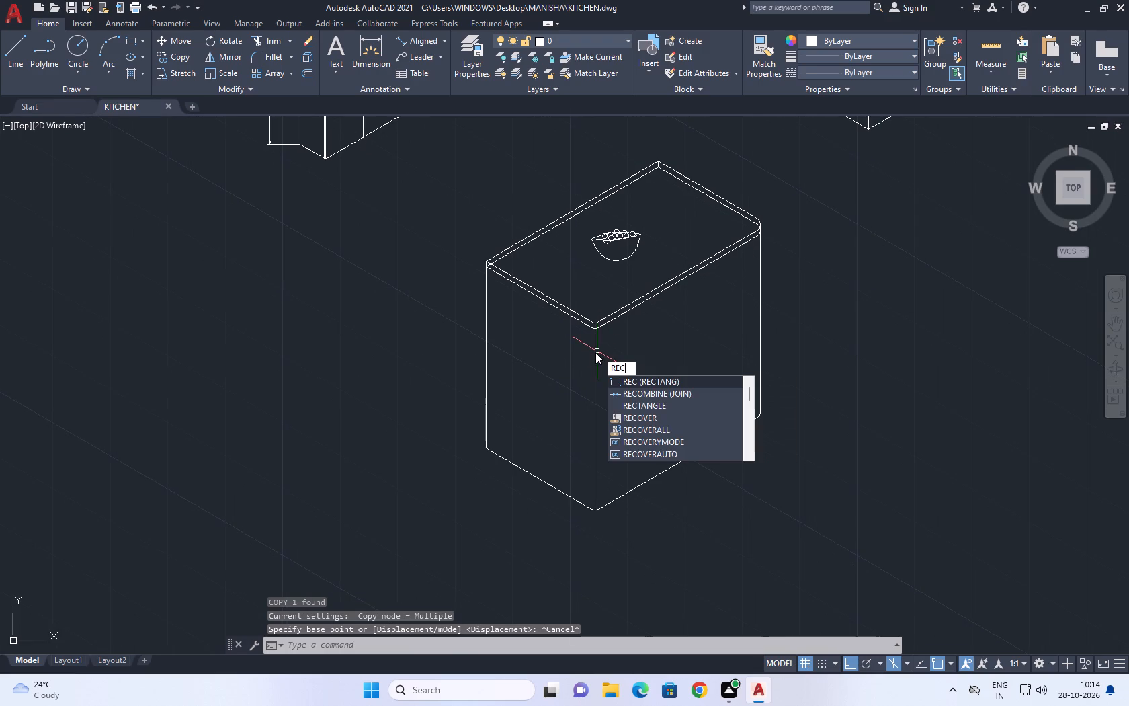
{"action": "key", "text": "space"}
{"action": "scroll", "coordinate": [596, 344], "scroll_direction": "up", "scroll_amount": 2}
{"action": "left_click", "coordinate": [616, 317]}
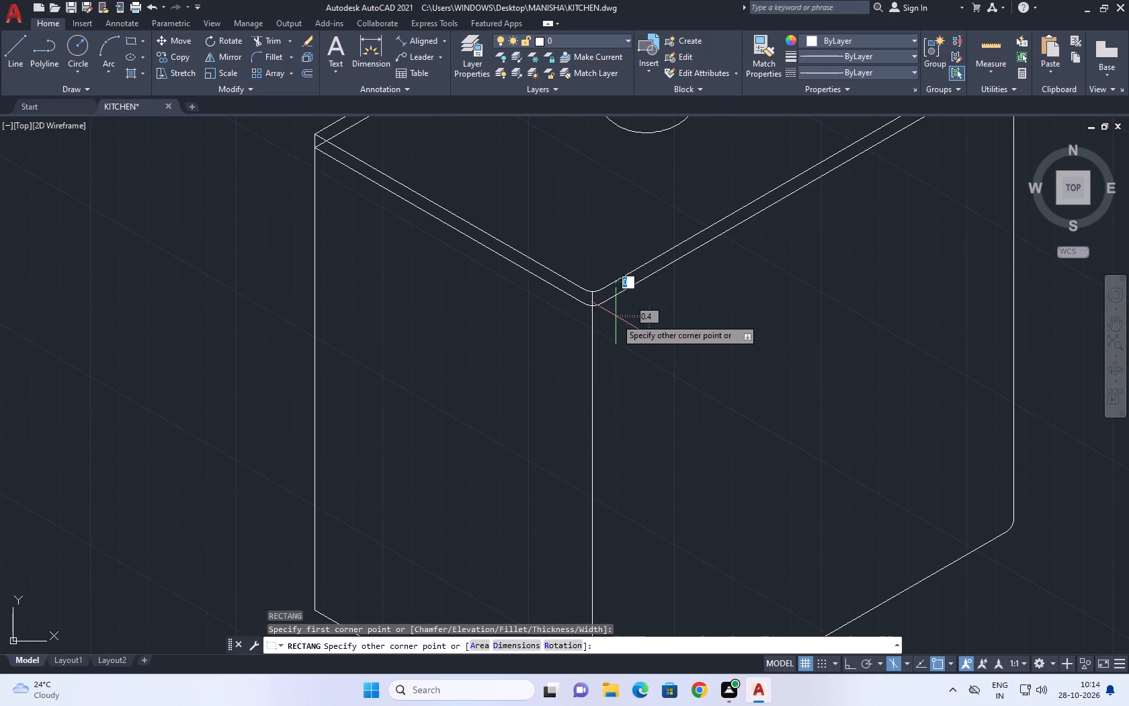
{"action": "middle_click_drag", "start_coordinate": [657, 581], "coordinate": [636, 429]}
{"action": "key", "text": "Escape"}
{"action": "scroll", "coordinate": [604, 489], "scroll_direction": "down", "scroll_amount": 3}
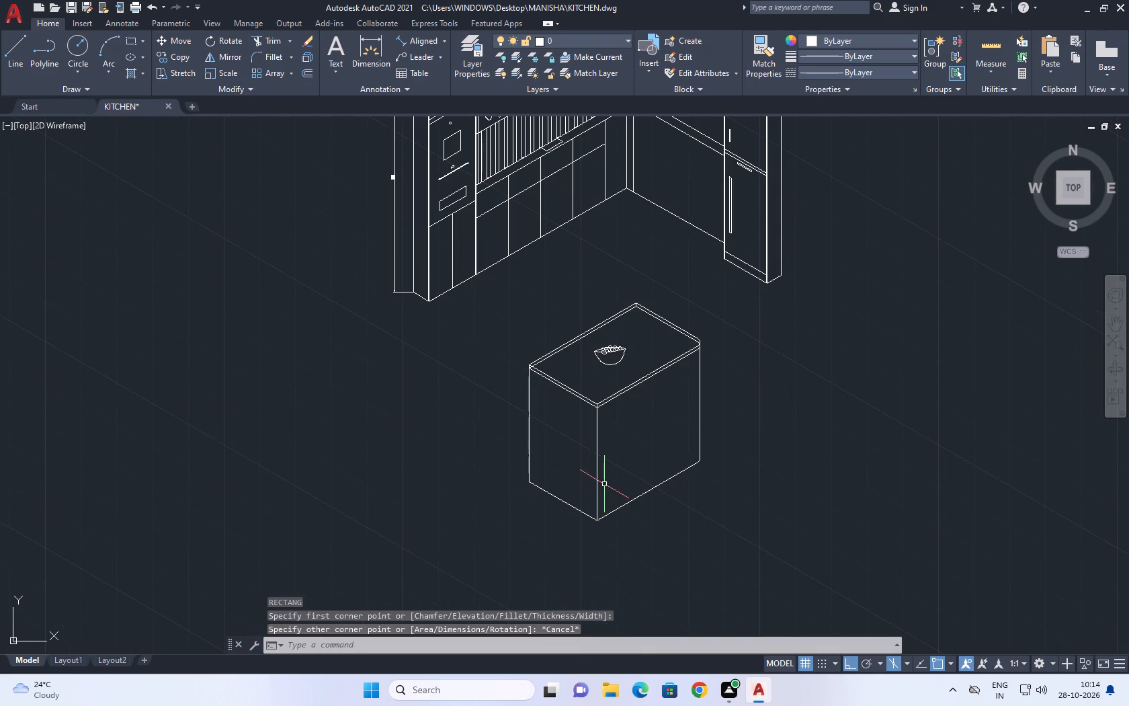
Draw a vertical line just beside the island's front corner edge, from the countertop's rounded corner to below the base.
{"action": "type", "text": "L"}
{"action": "key", "text": "space"}
{"action": "scroll", "coordinate": [594, 417], "scroll_direction": "up", "scroll_amount": 5}
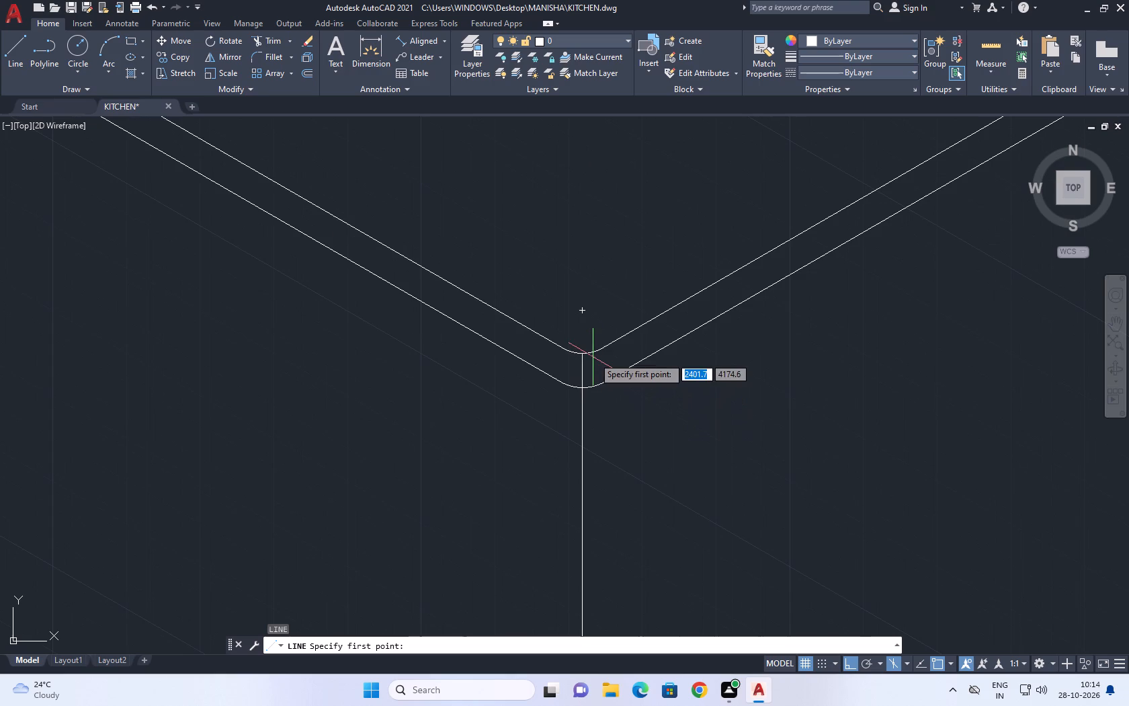
{"action": "left_click", "coordinate": [605, 350]}
{"action": "scroll", "coordinate": [632, 524], "scroll_direction": "down", "scroll_amount": 2}
{"action": "middle_click_drag", "start_coordinate": [626, 622], "coordinate": [626, 363]}
{"action": "scroll", "coordinate": [624, 341], "scroll_direction": "down", "scroll_amount": 3}
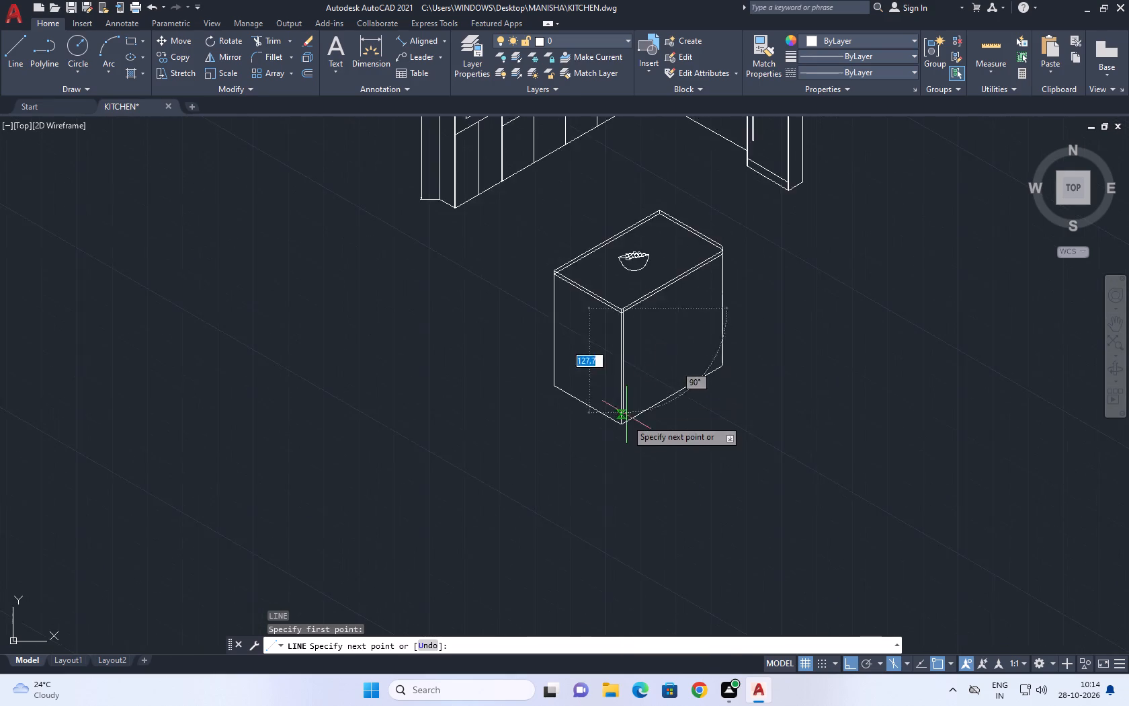
{"action": "scroll", "coordinate": [626, 423], "scroll_direction": "up", "scroll_amount": 2}
{"action": "left_click", "coordinate": [624, 465]}
{"action": "key", "text": "space"}
Copy the new vertical line about 6 units at 30° along the island's long face, using the top isoplane.
{"action": "left_click", "coordinate": [617, 393]}
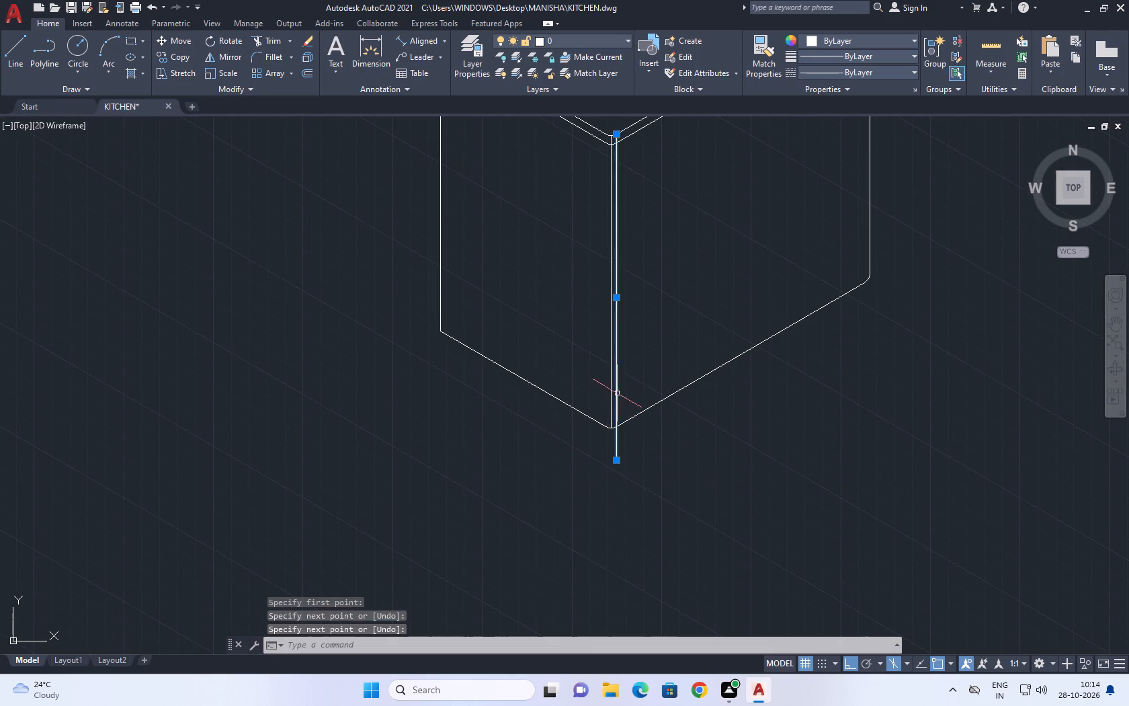
{"action": "middle_click_drag", "start_coordinate": [636, 379], "coordinate": [622, 467]}
{"action": "key", "text": "v"}
{"action": "key", "text": "BackSpace"}
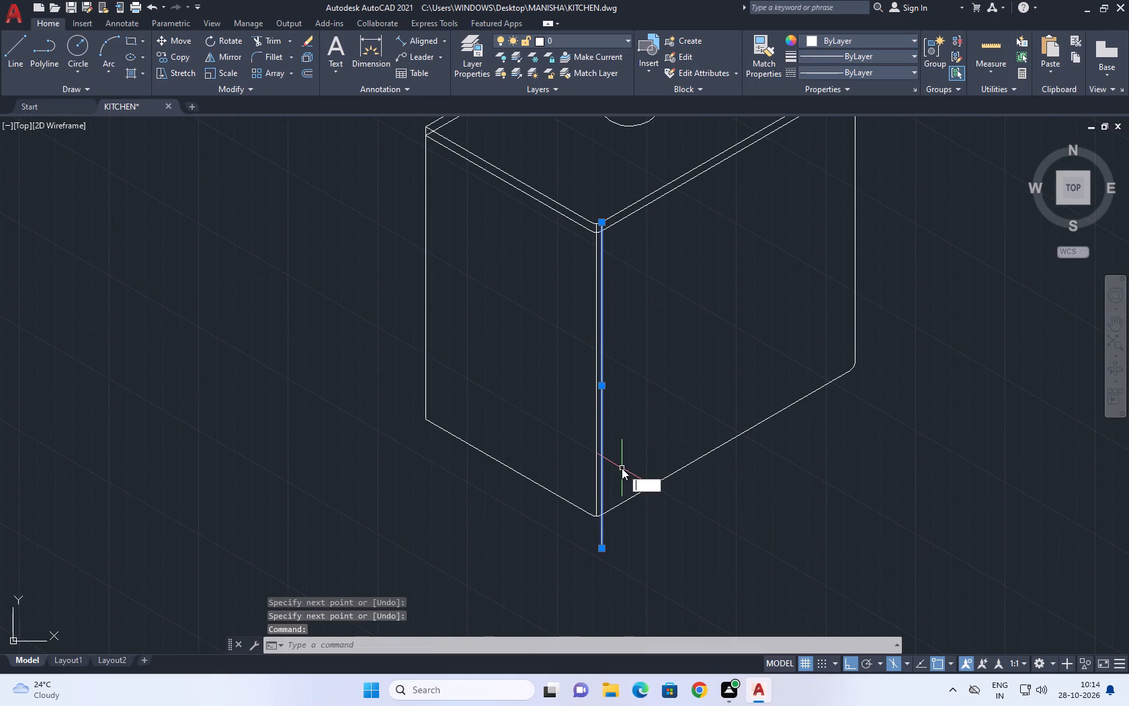
{"action": "key", "text": "c"}
{"action": "type", "text": "O"}
{"action": "key", "text": "space"}
{"action": "scroll", "coordinate": [620, 508], "scroll_direction": "up", "scroll_amount": 2}
{"action": "left_click", "coordinate": [624, 495]}
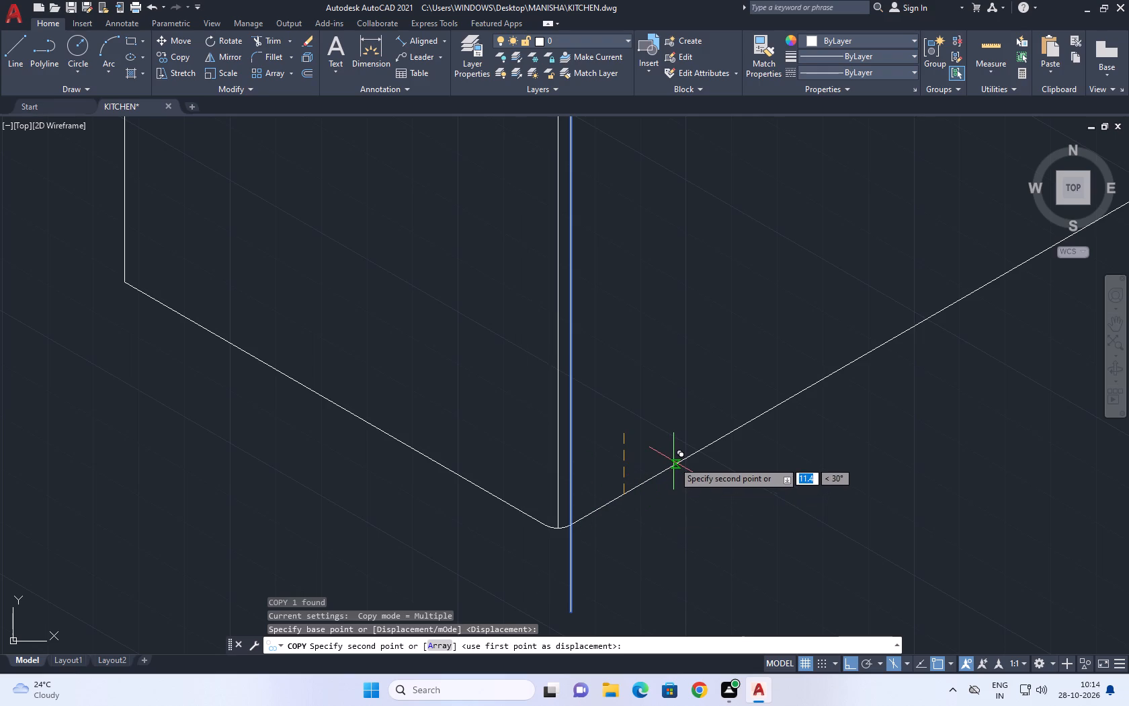
{"action": "key", "text": "F5"}
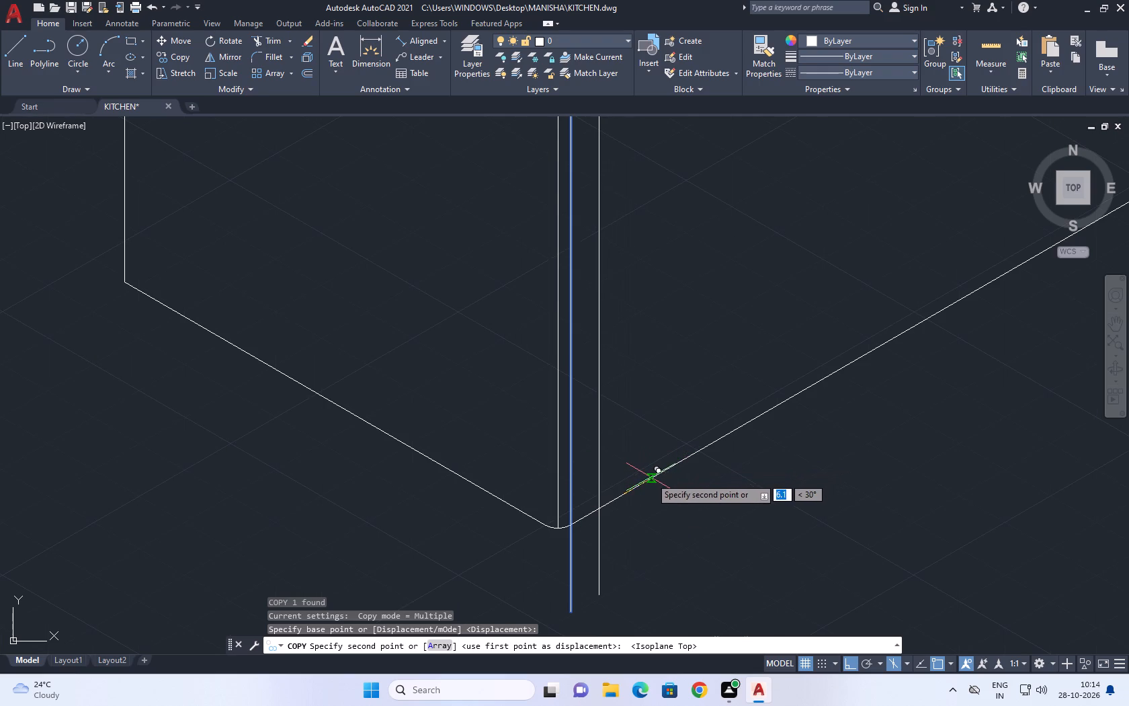
{"action": "left_click", "coordinate": [649, 479]}
{"action": "scroll", "coordinate": [667, 454], "scroll_direction": "down", "scroll_amount": 2}
{"action": "key", "text": "Escape"}
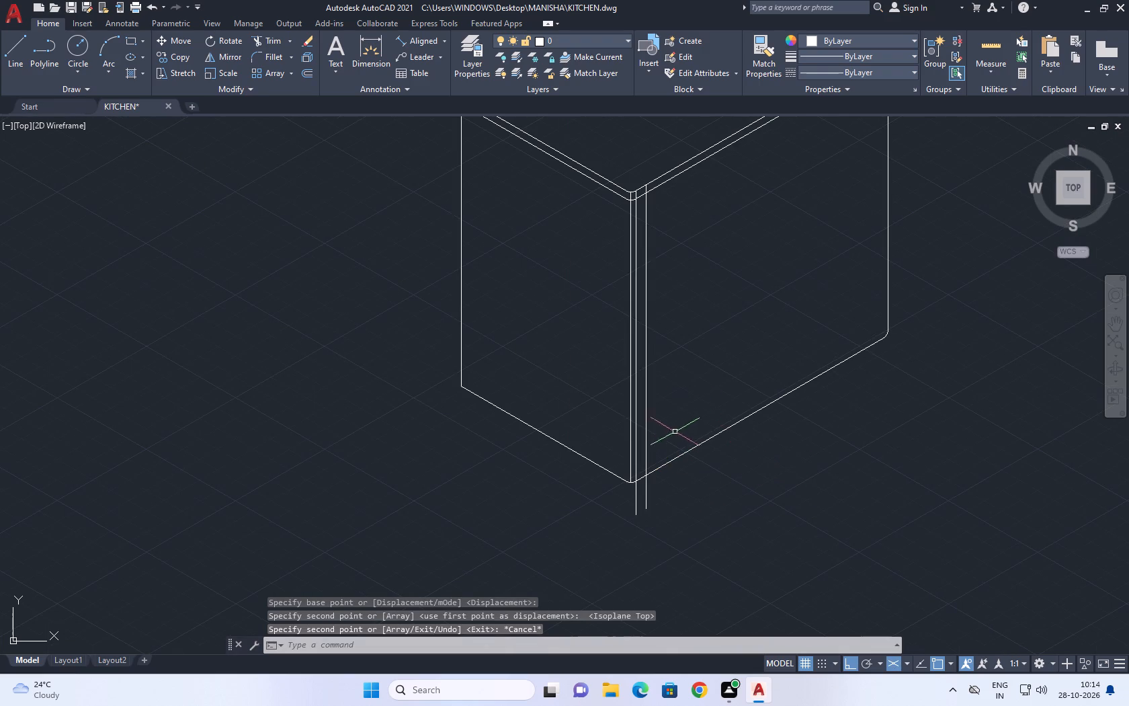
Move the copied vertical line about 3 units at 210°, closer to the first line beside the island's front corner.
{"action": "left_click", "coordinate": [646, 447]}
{"action": "key", "text": "m"}
{"action": "key", "text": "space"}
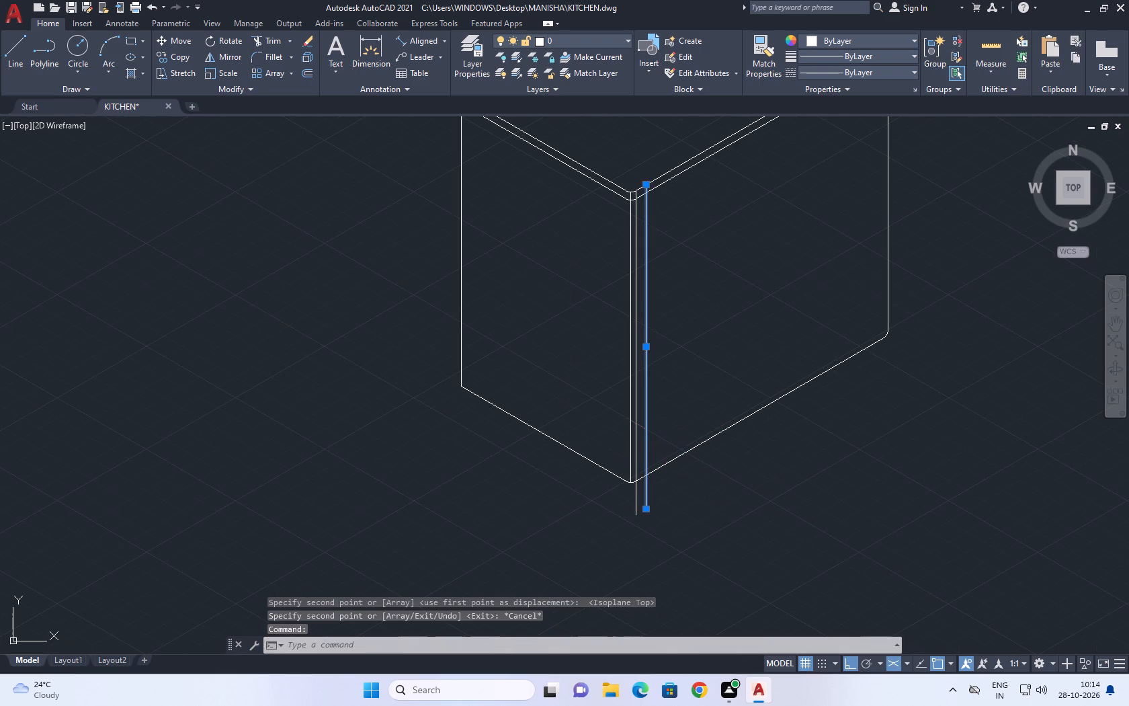
{"action": "scroll", "coordinate": [656, 434], "scroll_direction": "up", "scroll_amount": 1}
{"action": "left_click", "coordinate": [687, 398]}
{"action": "scroll", "coordinate": [684, 398], "scroll_direction": "up", "scroll_amount": 2}
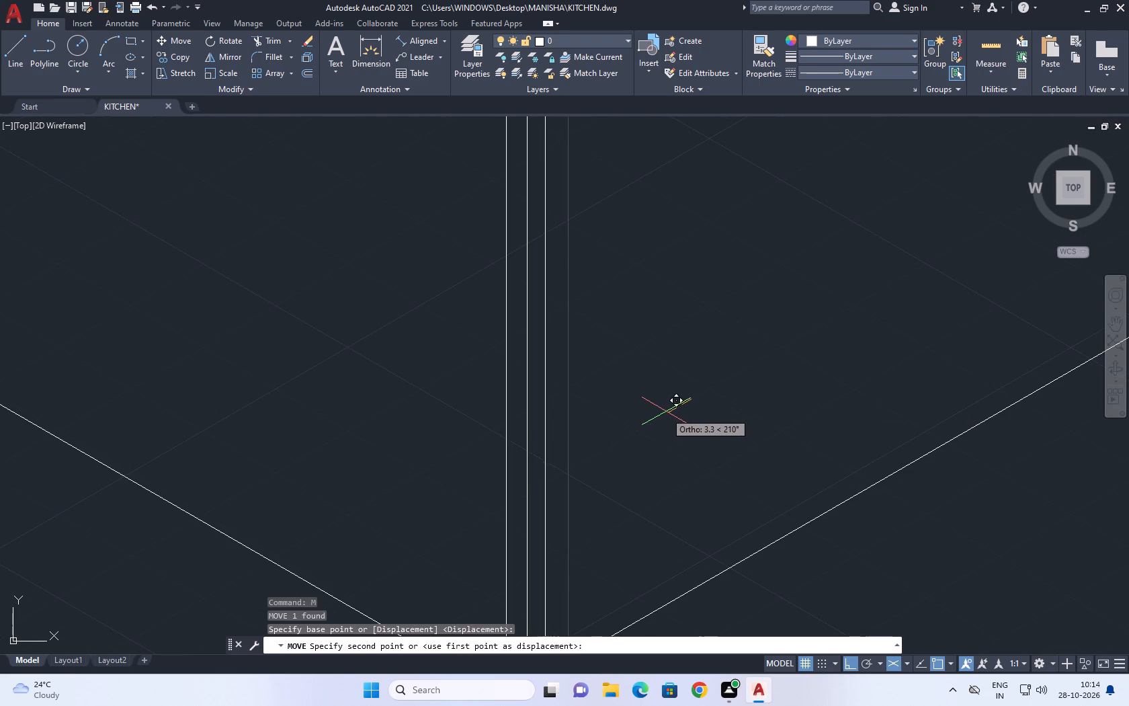
{"action": "left_click", "coordinate": [673, 414]}
{"action": "scroll", "coordinate": [695, 393], "scroll_direction": "down", "scroll_amount": 2}
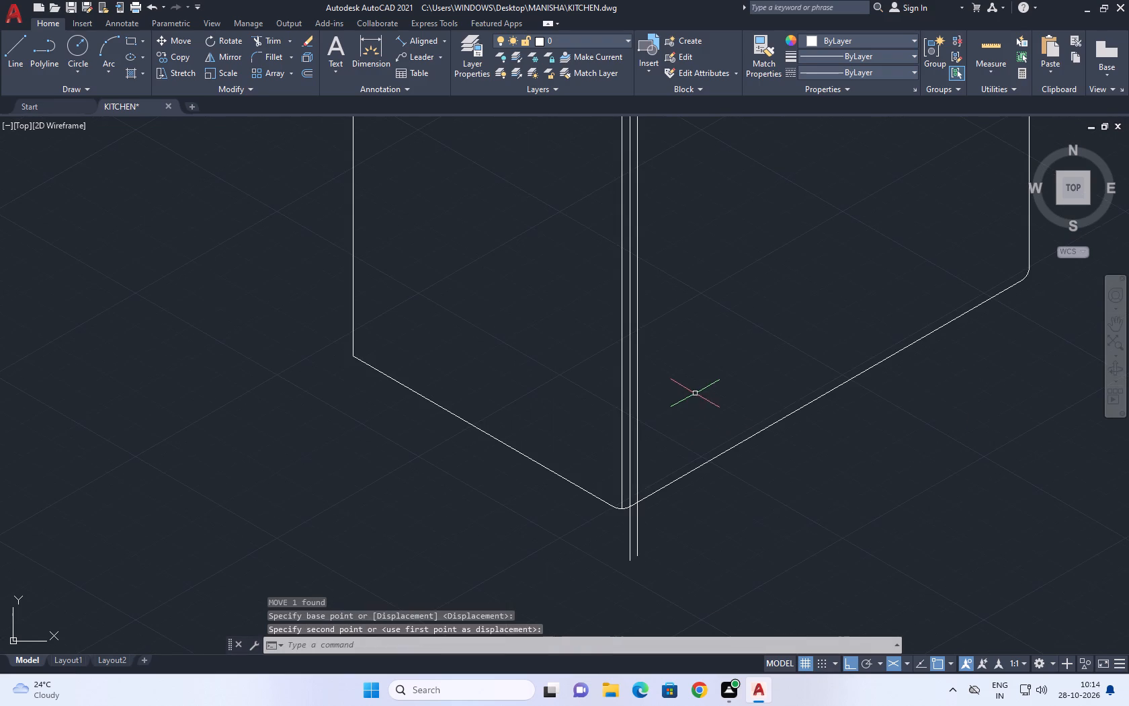
Trim off the lower ends of both vertical lines where they extend below the island's base.
{"action": "type", "text": "TR"}
{"action": "key", "text": "space"}
{"action": "left_click", "coordinate": [659, 516]}
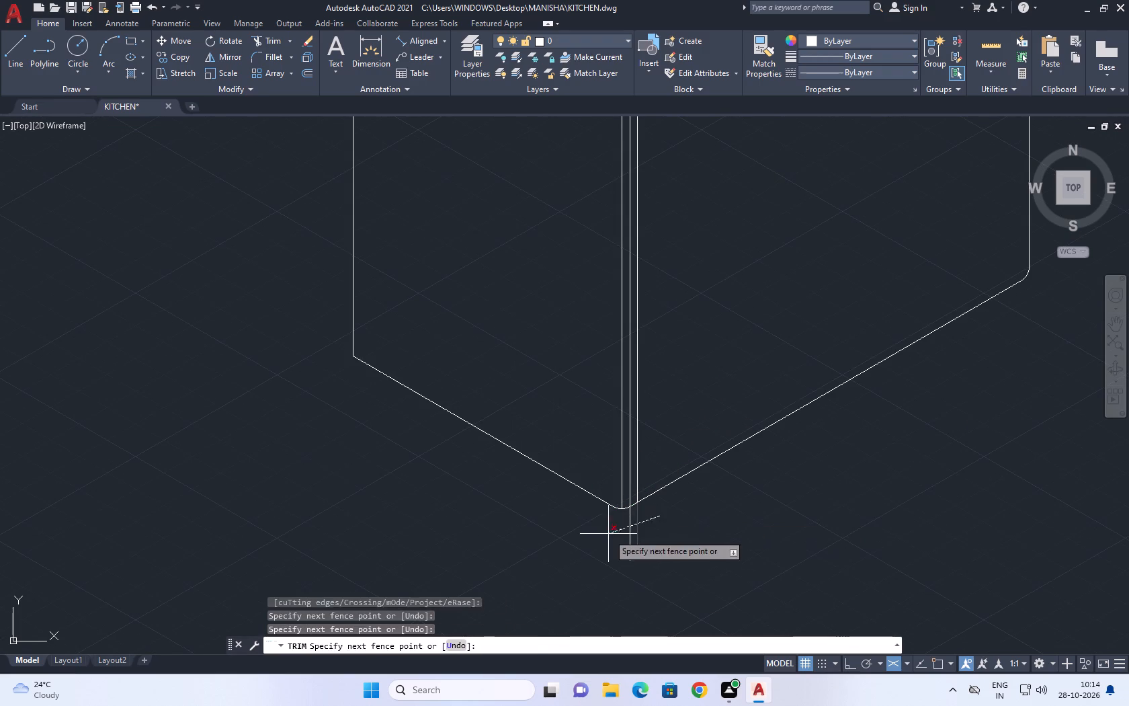
{"action": "left_click", "coordinate": [608, 534]}
{"action": "scroll", "coordinate": [655, 458], "scroll_direction": "down", "scroll_amount": 1}
{"action": "key", "text": "space"}
{"action": "scroll", "coordinate": [655, 425], "scroll_direction": "up", "scroll_amount": 3}
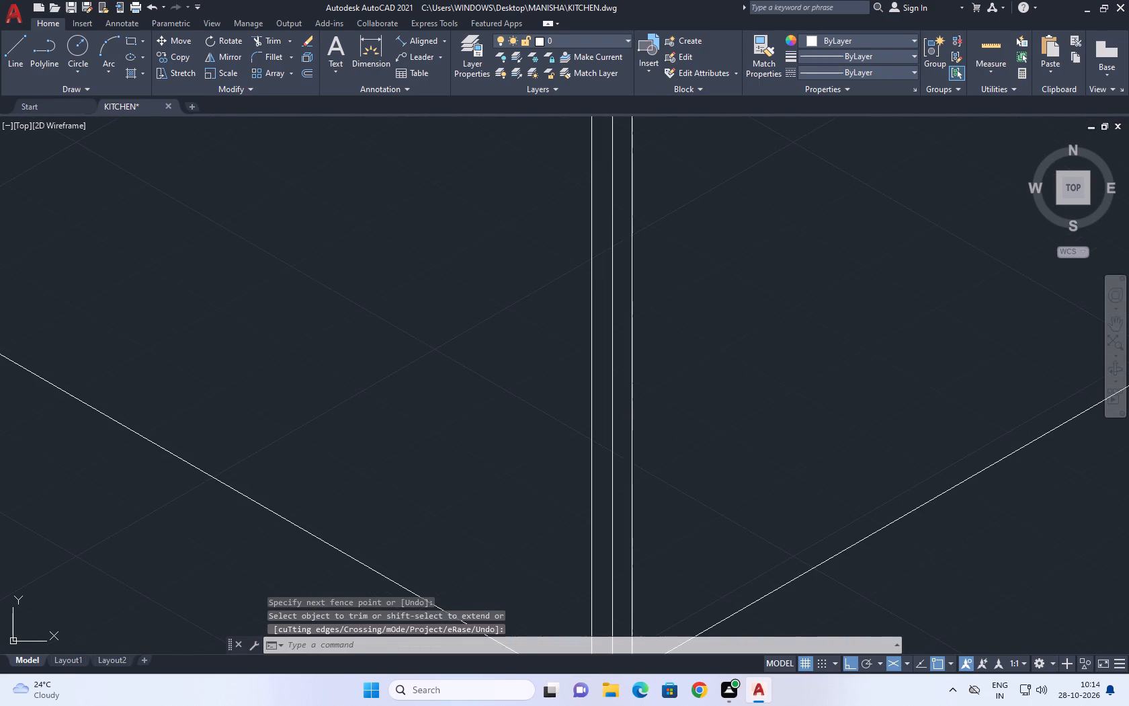
Move the pair of vertical lines at 330°, away from the island's front corner and partly clear of its long face.
{"action": "left_click", "coordinate": [638, 416]}
{"action": "left_click", "coordinate": [608, 439]}
{"action": "middle_click_drag", "start_coordinate": [645, 420], "coordinate": [651, 336]}
{"action": "scroll", "coordinate": [655, 324], "scroll_direction": "down", "scroll_amount": 1}
{"action": "middle_click_drag", "start_coordinate": [692, 418], "coordinate": [686, 323]}
{"action": "type", "text": "M"}
{"action": "key", "text": "space"}
{"action": "left_click", "coordinate": [677, 336]}
{"action": "scroll", "coordinate": [689, 350], "scroll_direction": "down", "scroll_amount": 4}
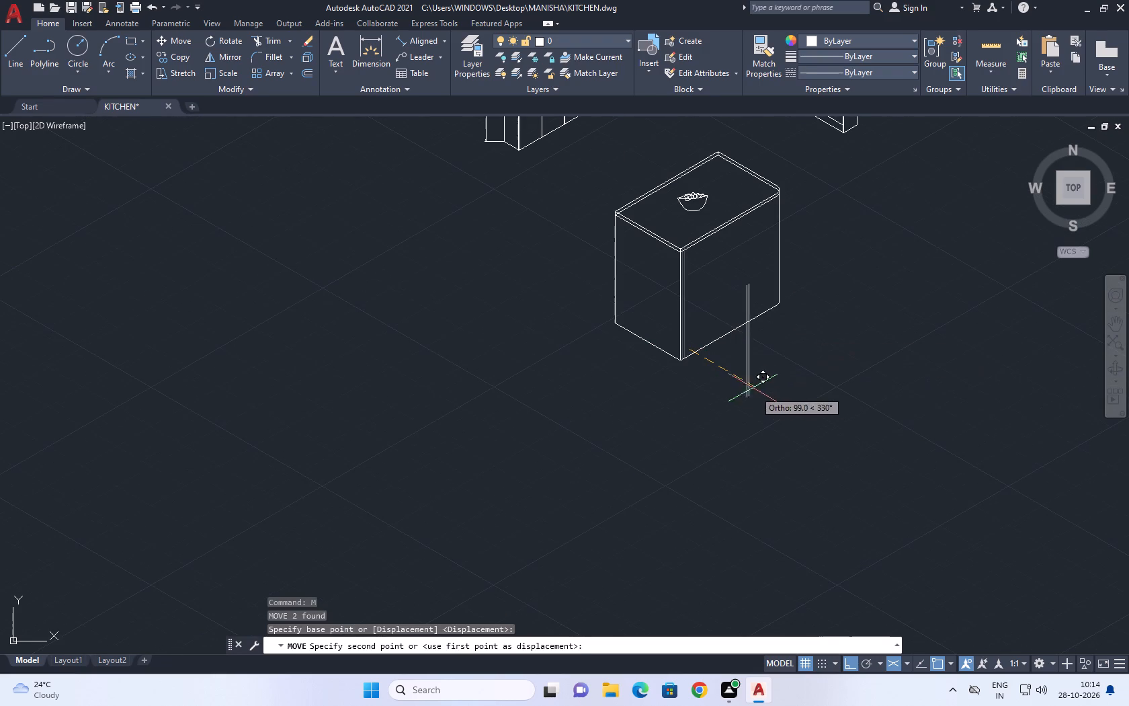
{"action": "left_click", "coordinate": [720, 403]}
{"action": "key", "text": "space"}
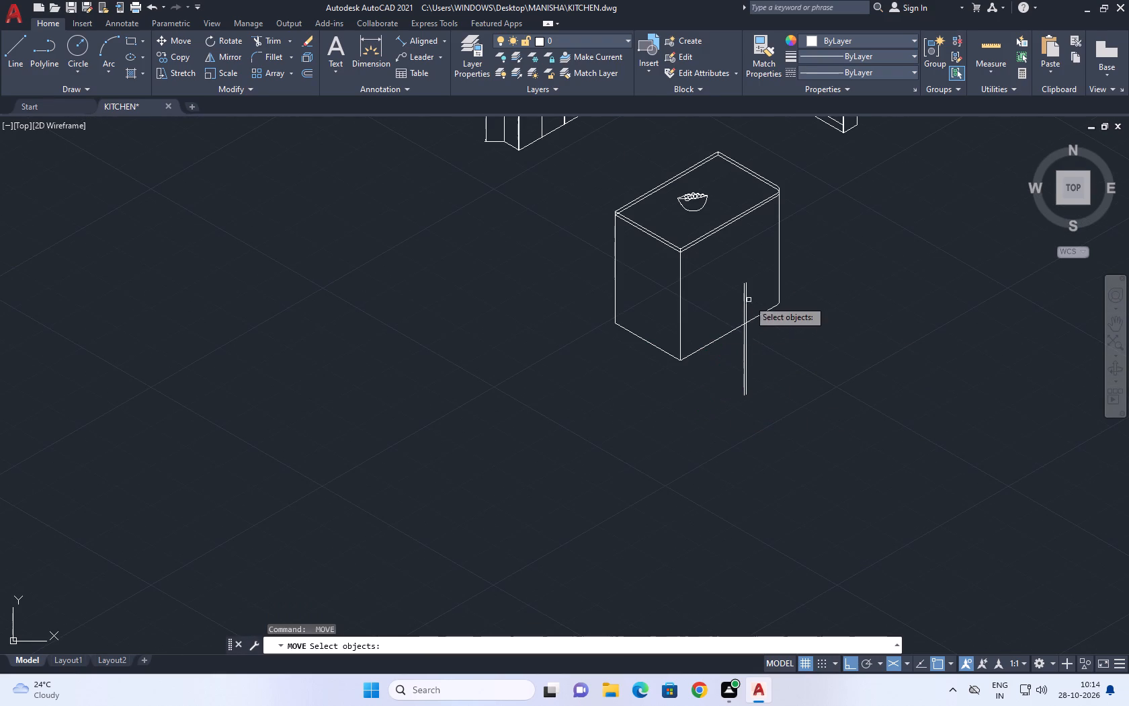
{"action": "scroll", "coordinate": [739, 285], "scroll_direction": "up", "scroll_amount": 2}
{"action": "key", "text": "Escape"}
{"action": "middle_click_drag", "start_coordinate": [757, 308], "coordinate": [728, 297]}
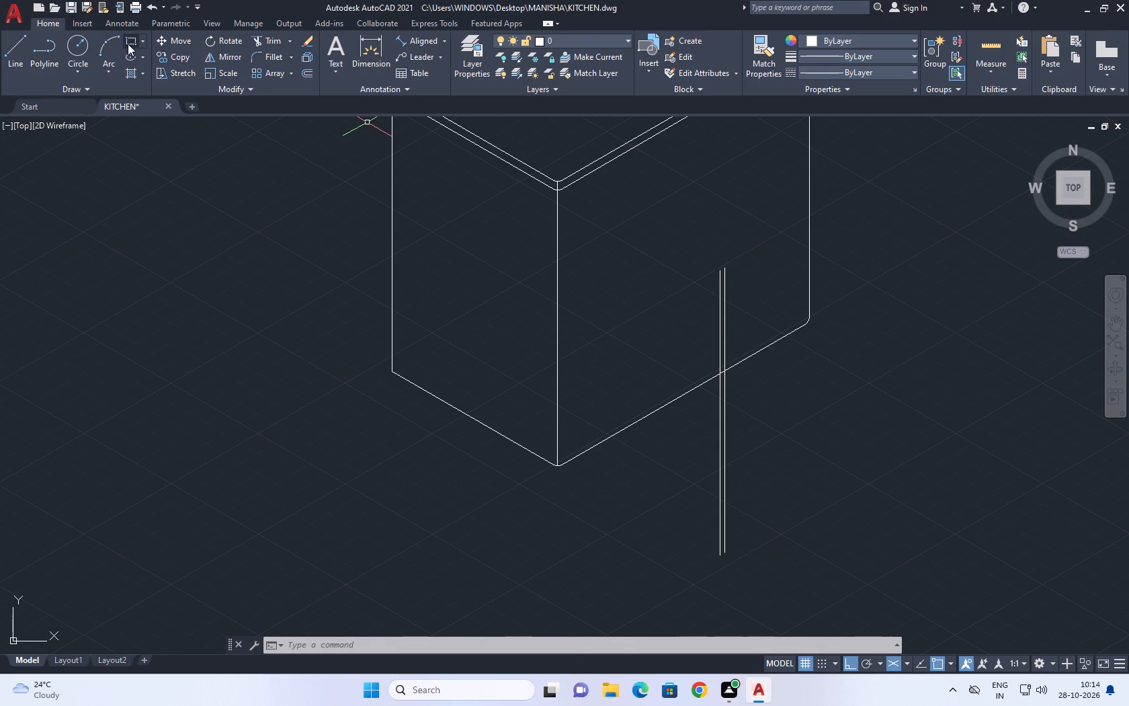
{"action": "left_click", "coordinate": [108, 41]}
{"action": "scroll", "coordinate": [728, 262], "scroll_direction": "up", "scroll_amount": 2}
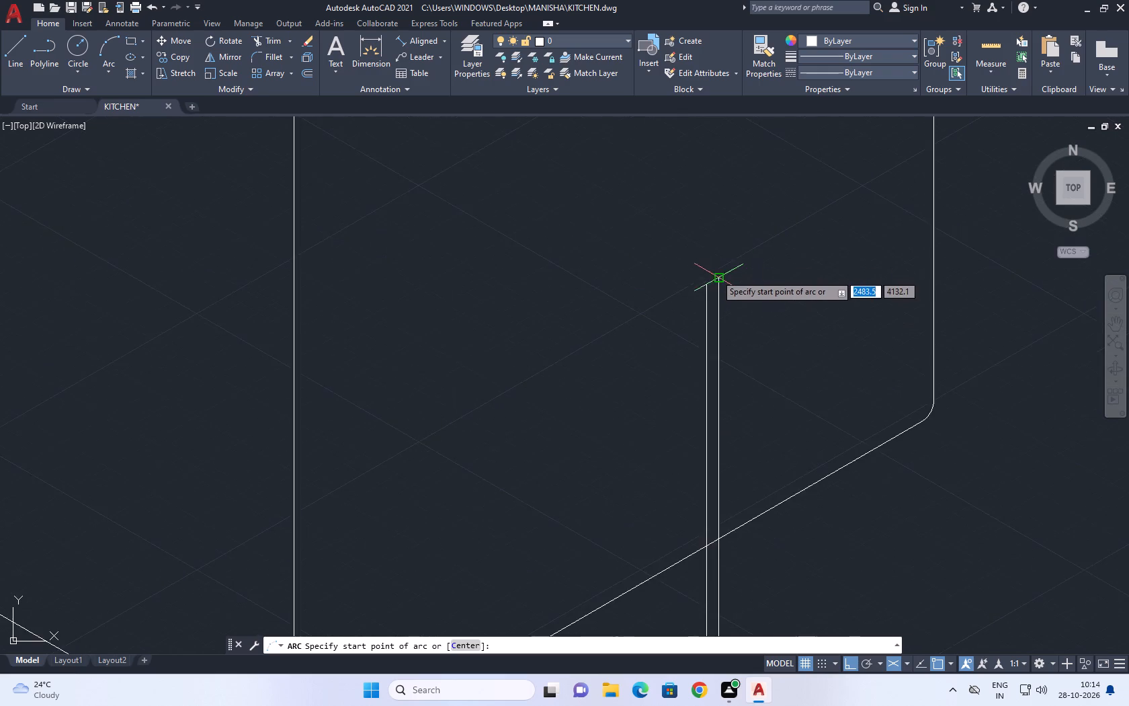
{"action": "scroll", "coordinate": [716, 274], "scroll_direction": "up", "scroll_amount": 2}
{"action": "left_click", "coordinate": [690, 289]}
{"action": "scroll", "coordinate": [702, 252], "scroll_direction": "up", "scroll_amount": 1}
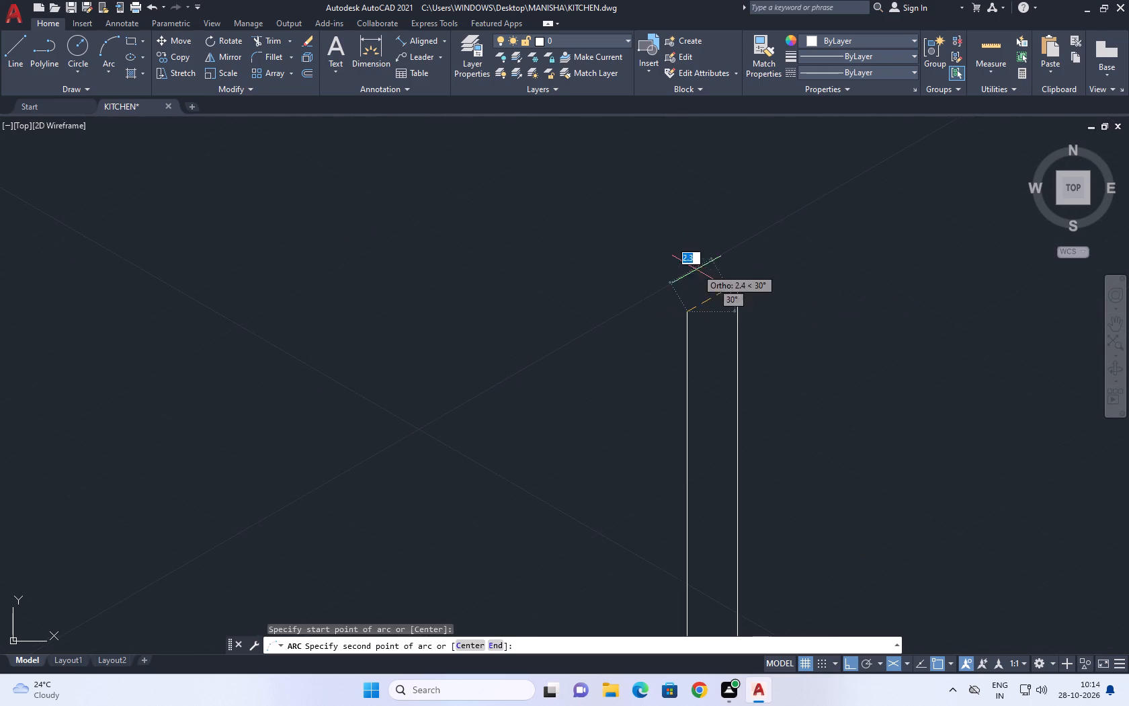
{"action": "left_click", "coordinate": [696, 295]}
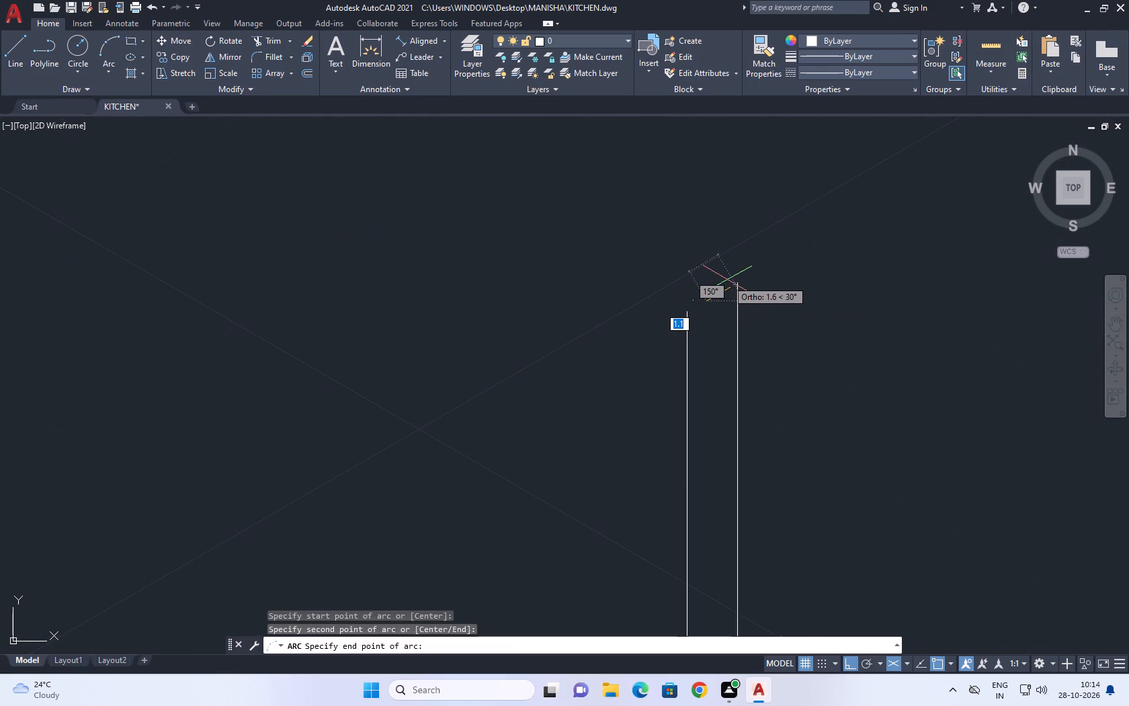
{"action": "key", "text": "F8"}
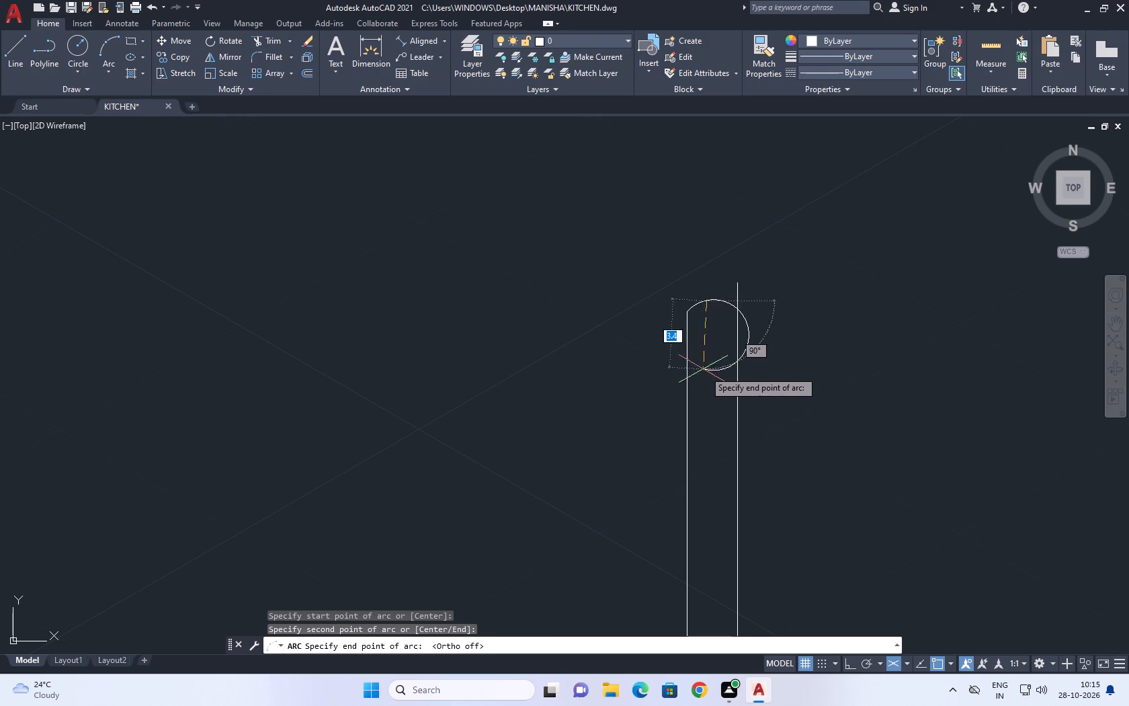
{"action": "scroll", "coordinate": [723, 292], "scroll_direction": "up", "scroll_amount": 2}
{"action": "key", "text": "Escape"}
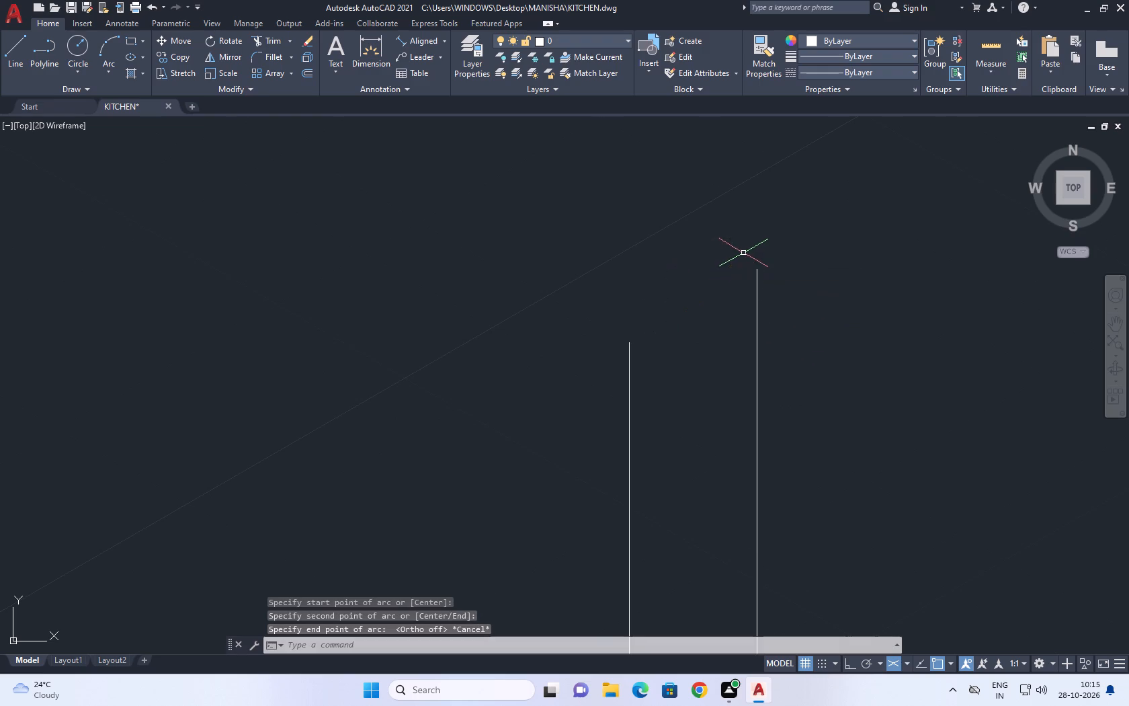
Draw a three-point arc bridging the upper ends of the two vertical lines.
{"action": "middle_click_drag", "start_coordinate": [743, 253], "coordinate": [723, 309]}
{"action": "key", "text": "space"}
{"action": "left_click", "coordinate": [605, 403]}
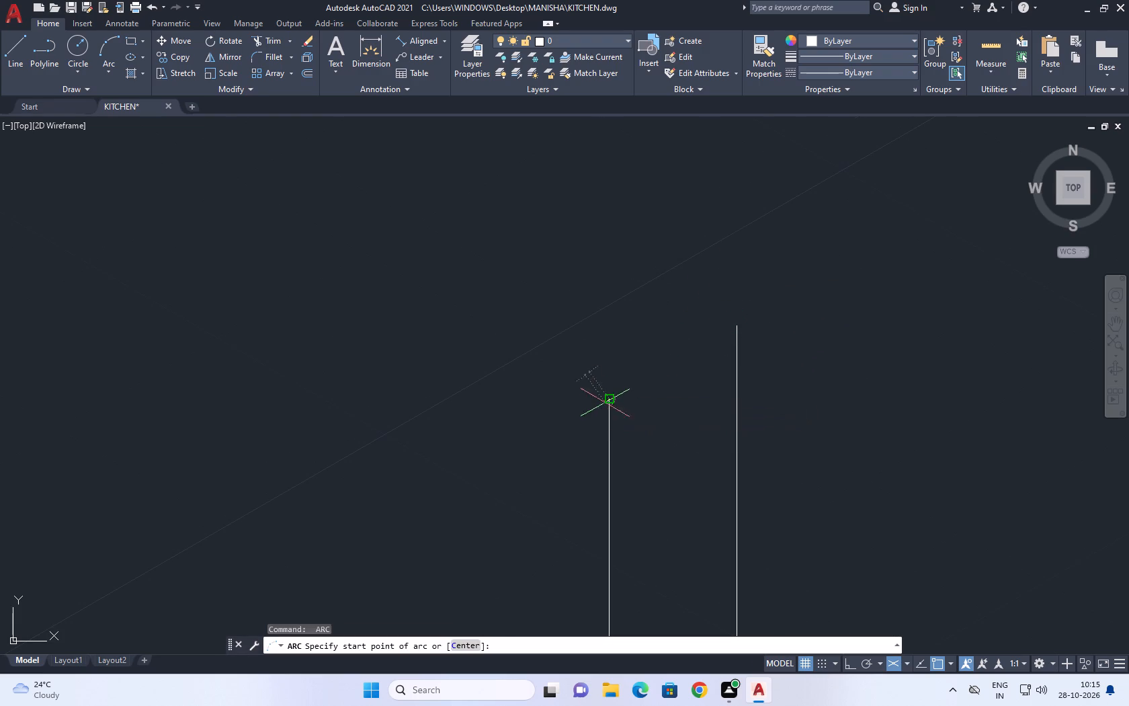
{"action": "left_click", "coordinate": [630, 319]}
{"action": "left_click", "coordinate": [741, 323]}
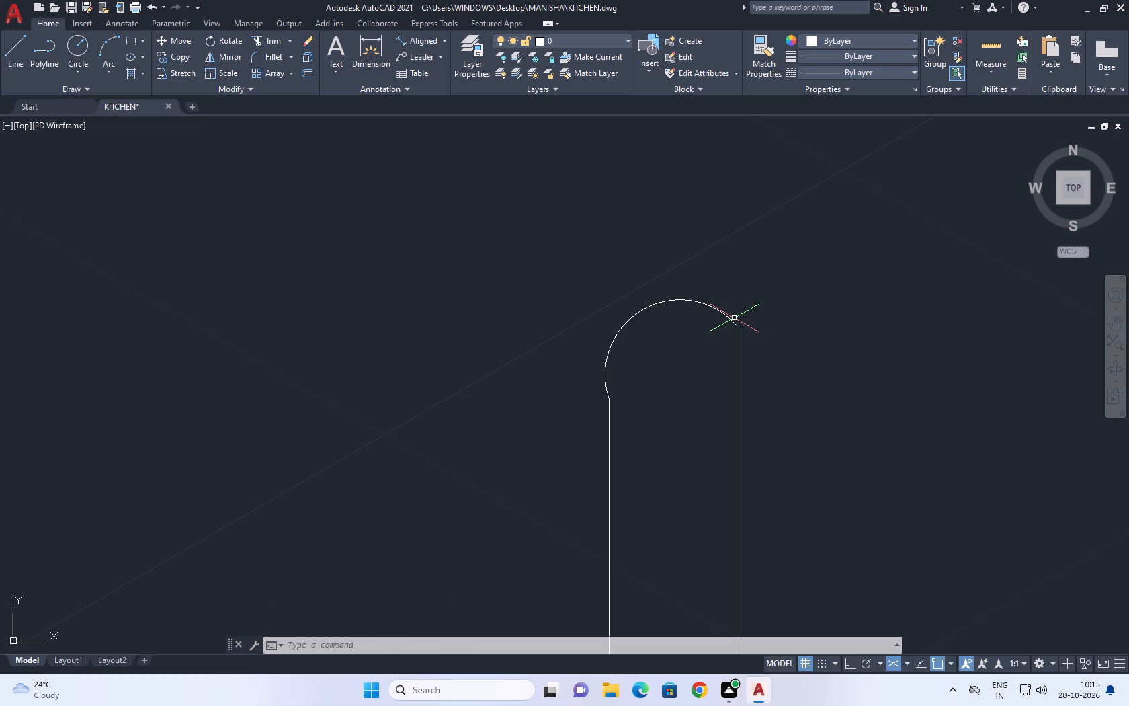
Stretch the top arc's midpoint to reshape it into a full rounded cap over the two lines.
{"action": "scroll", "coordinate": [669, 334], "scroll_direction": "down", "scroll_amount": 1}
{"action": "left_click", "coordinate": [670, 311]}
{"action": "left_click_drag", "start_coordinate": [657, 317], "coordinate": [645, 322]}
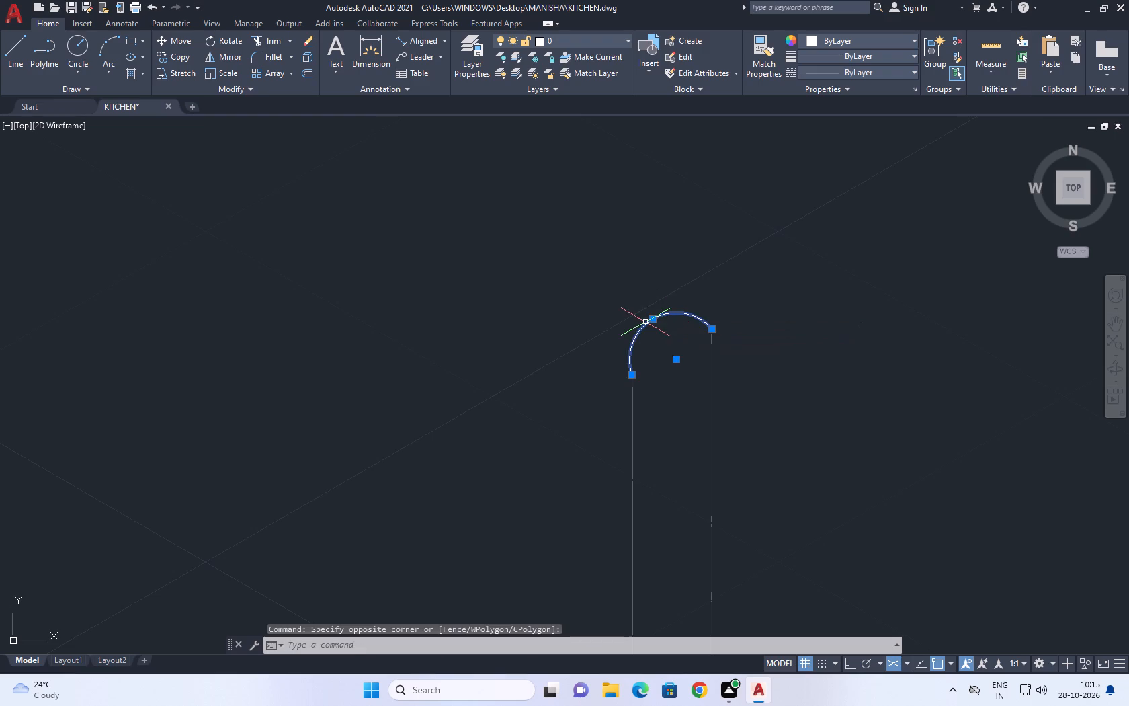
{"action": "scroll", "coordinate": [645, 322], "scroll_direction": "up", "scroll_amount": 2}
{"action": "left_click", "coordinate": [659, 313]}
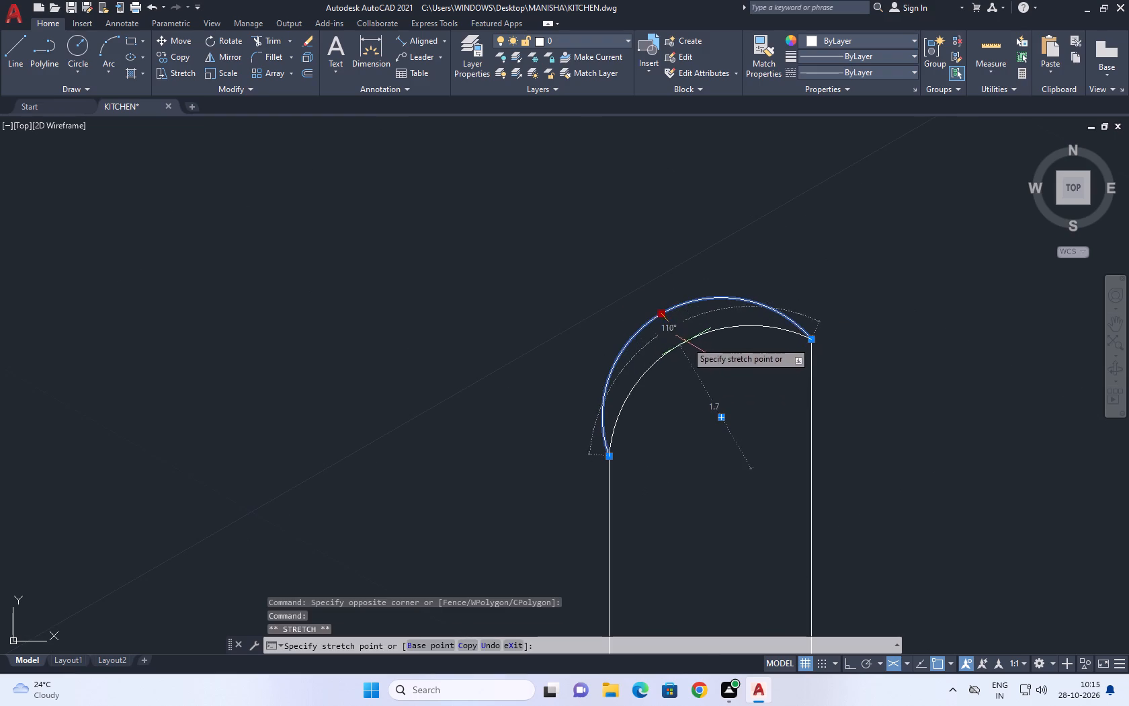
{"action": "left_click", "coordinate": [686, 346]}
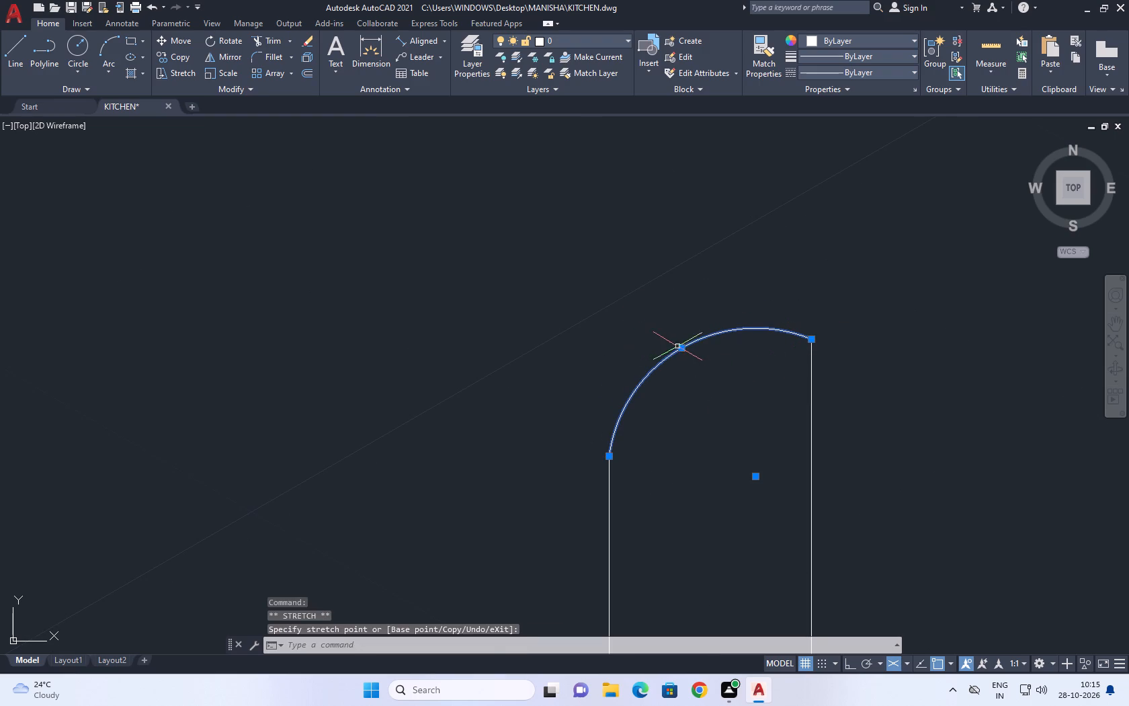
{"action": "left_click", "coordinate": [681, 347]}
{"action": "left_click", "coordinate": [692, 293]}
{"action": "scroll", "coordinate": [716, 342], "scroll_direction": "down", "scroll_amount": 5}
{"action": "middle_click_drag", "start_coordinate": [733, 357], "coordinate": [720, 317]}
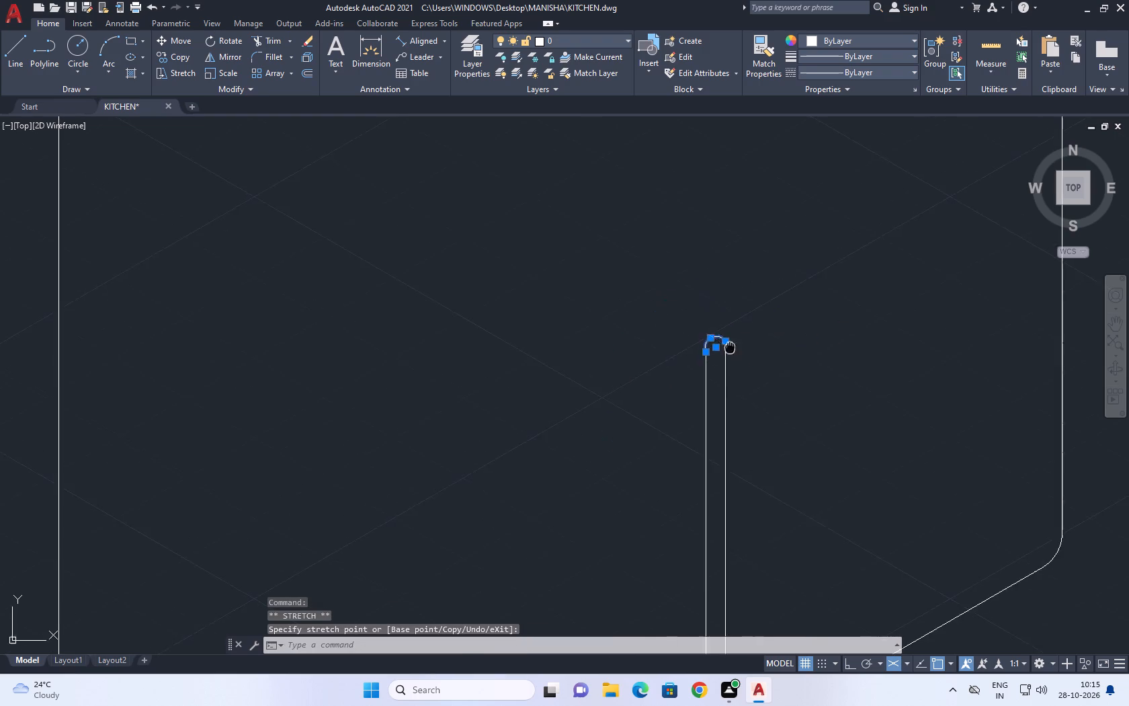
{"action": "middle_click_drag", "start_coordinate": [720, 317], "coordinate": [667, 135]}
{"action": "right_click", "coordinate": [712, 295]}
{"action": "left_click", "coordinate": [784, 526]}
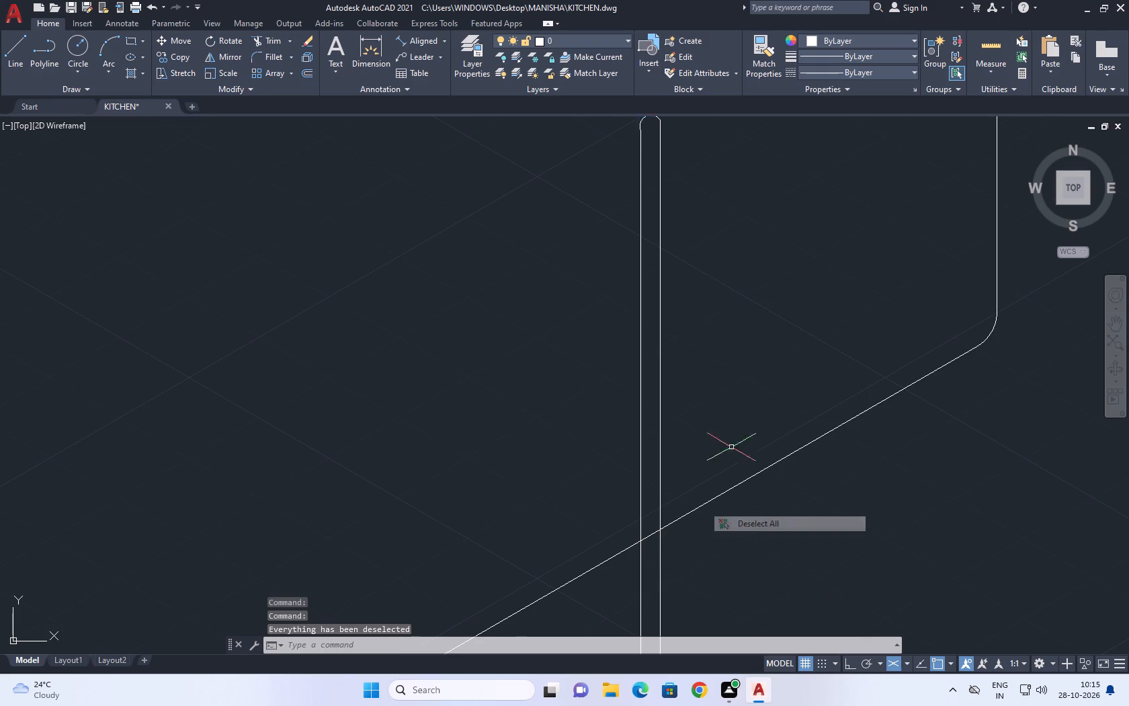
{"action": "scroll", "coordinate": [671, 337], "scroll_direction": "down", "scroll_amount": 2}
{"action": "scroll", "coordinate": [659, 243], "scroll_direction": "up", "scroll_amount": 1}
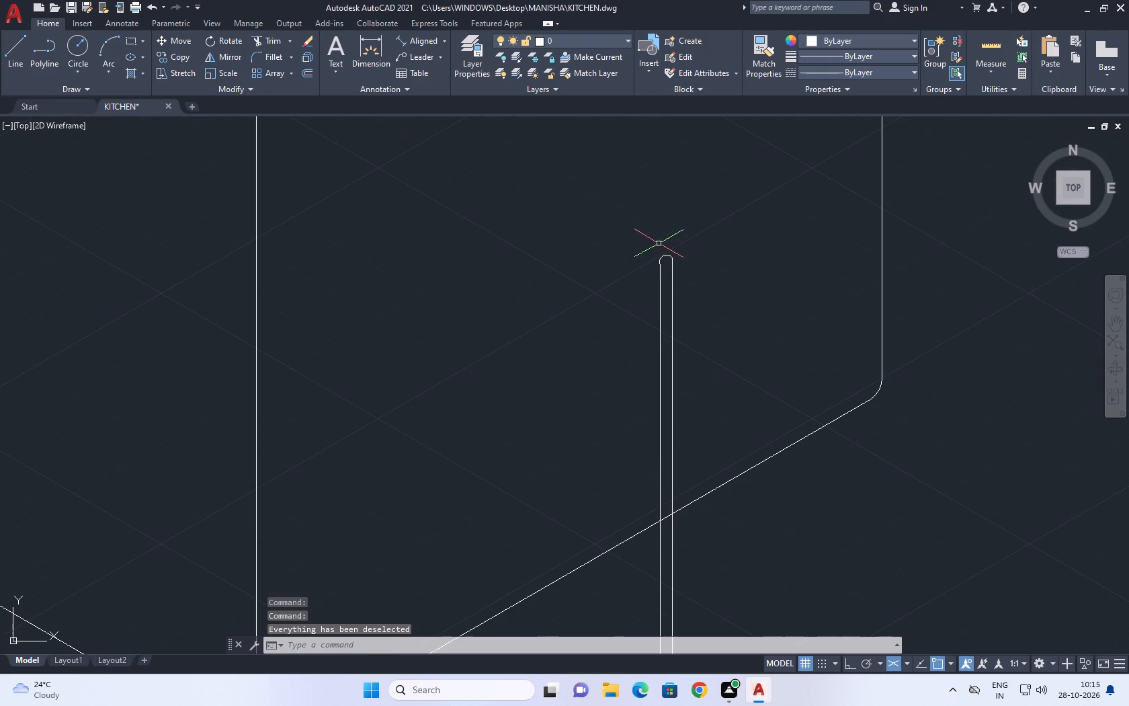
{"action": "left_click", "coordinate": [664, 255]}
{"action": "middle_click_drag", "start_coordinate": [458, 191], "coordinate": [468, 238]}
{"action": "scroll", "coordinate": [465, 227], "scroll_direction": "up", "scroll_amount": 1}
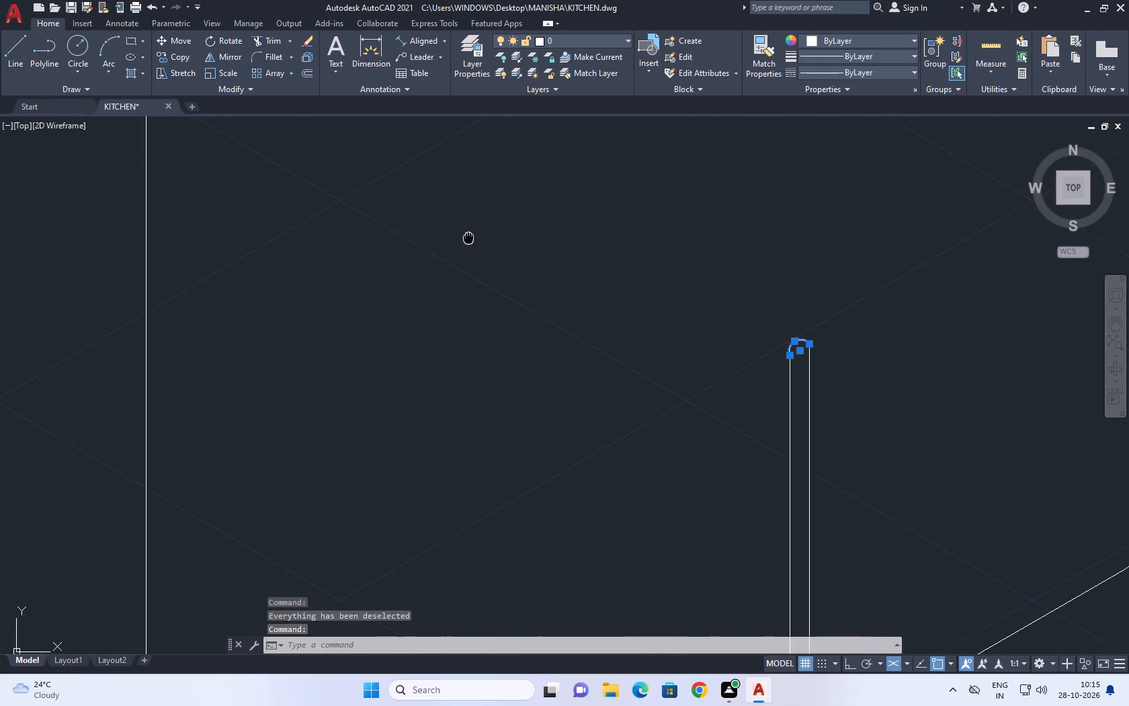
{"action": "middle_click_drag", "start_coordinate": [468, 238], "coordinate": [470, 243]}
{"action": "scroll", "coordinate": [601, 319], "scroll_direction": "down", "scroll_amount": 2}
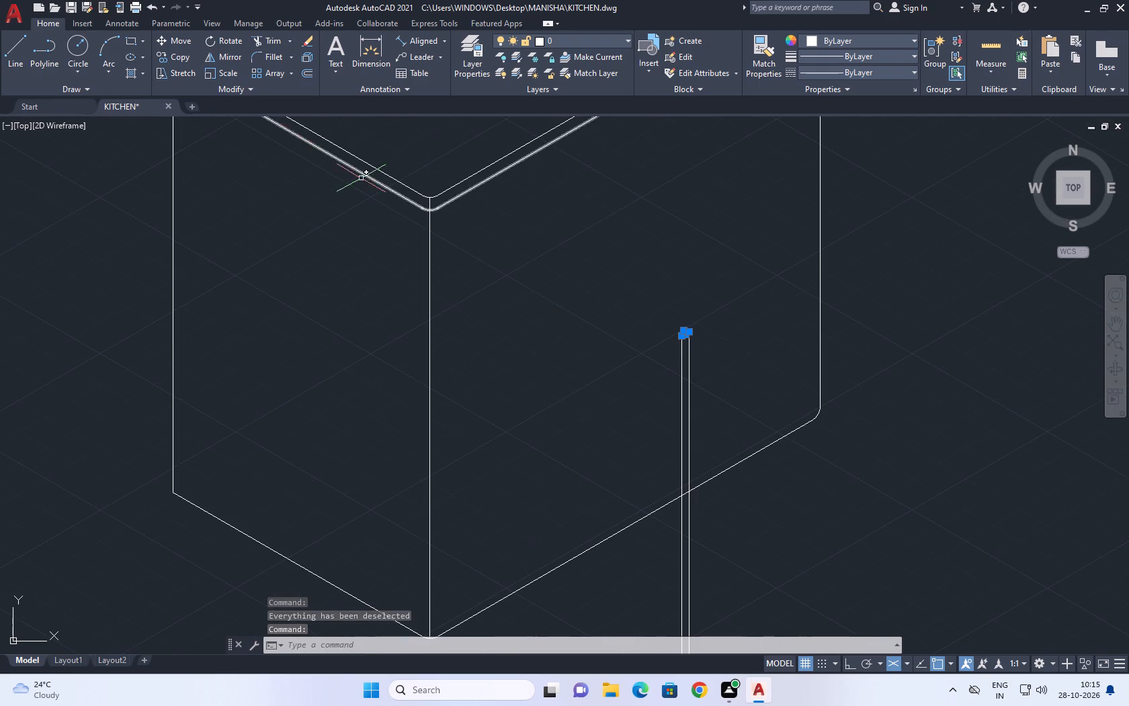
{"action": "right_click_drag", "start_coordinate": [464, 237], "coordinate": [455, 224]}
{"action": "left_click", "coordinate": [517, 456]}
Draw a three-point arc bridging the lower ends of the two vertical lines.
{"action": "scroll", "coordinate": [531, 422], "scroll_direction": "down", "scroll_amount": 2}
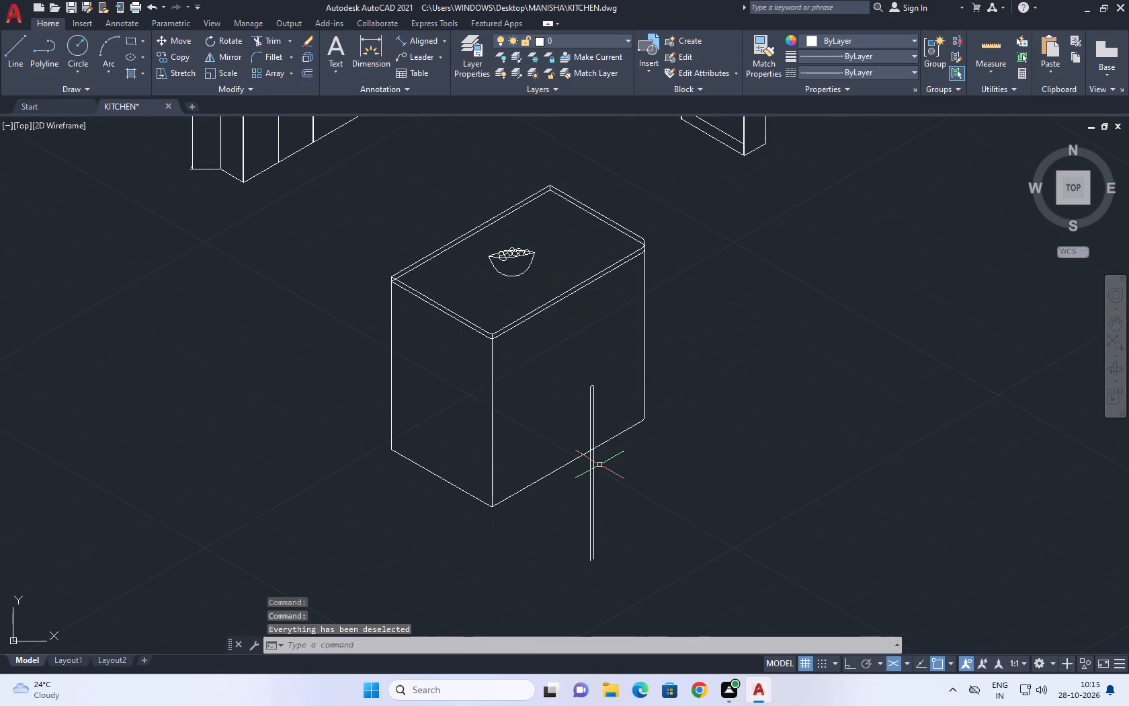
{"action": "middle_click_drag", "start_coordinate": [599, 468], "coordinate": [551, 346]}
{"action": "left_click", "coordinate": [107, 41]}
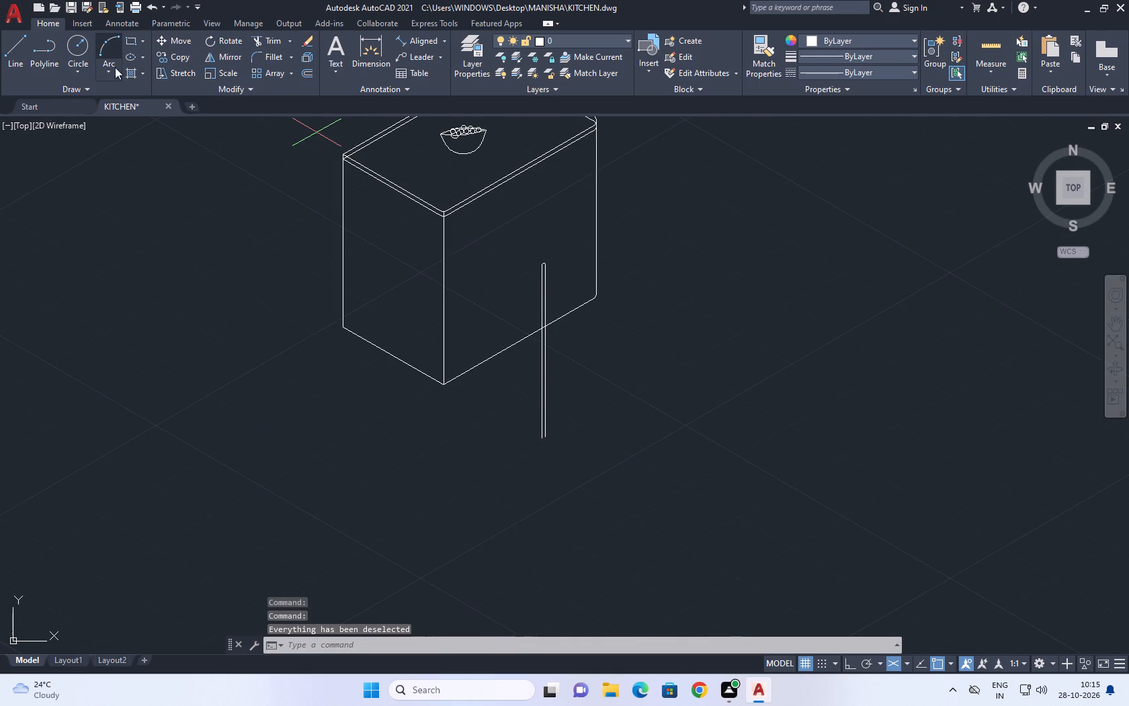
{"action": "scroll", "coordinate": [525, 430], "scroll_direction": "up", "scroll_amount": 4}
{"action": "scroll", "coordinate": [572, 459], "scroll_direction": "up", "scroll_amount": 2}
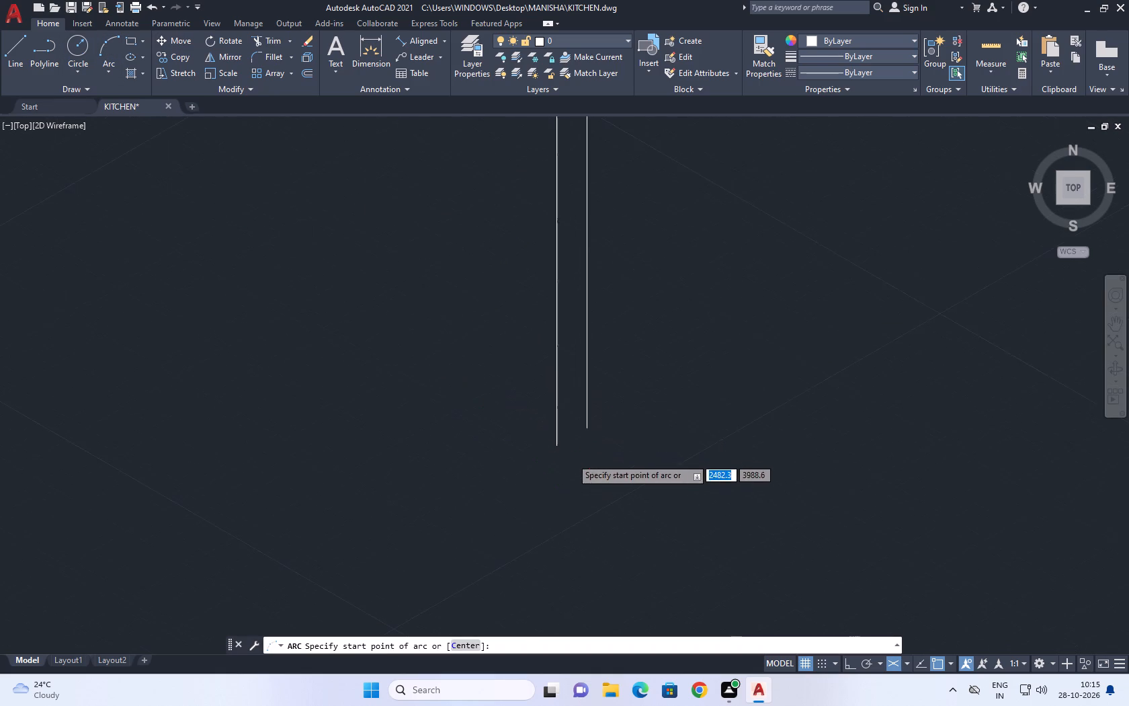
{"action": "left_click_drag", "start_coordinate": [550, 438], "coordinate": [558, 433]}
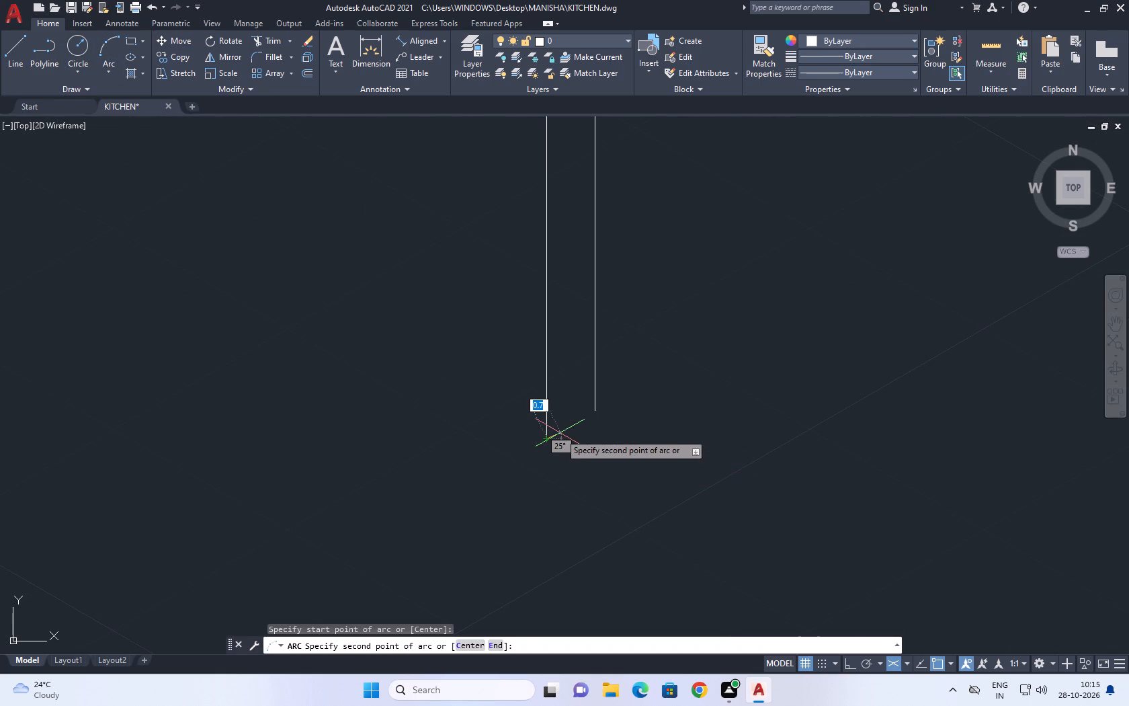
{"action": "scroll", "coordinate": [581, 448], "scroll_direction": "up", "scroll_amount": 2}
{"action": "left_click", "coordinate": [609, 412]}
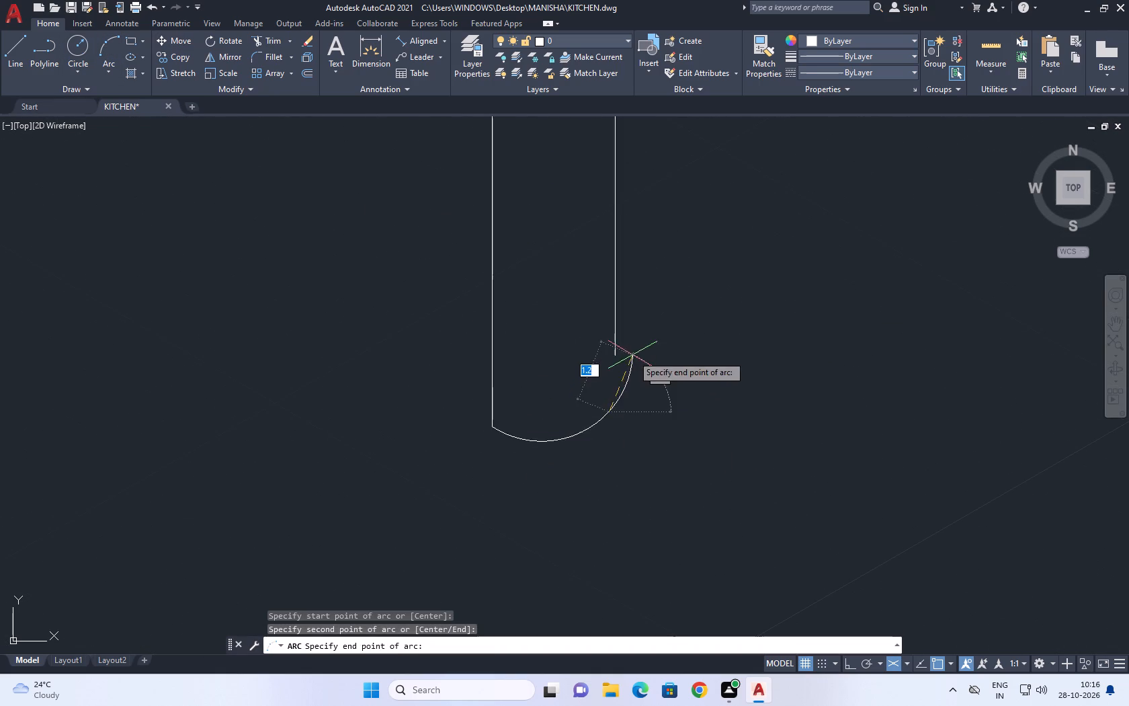
{"action": "left_click", "coordinate": [617, 350]}
Stretch the bottom arc's midpoint inward to give the lower cap a flatter curve.
{"action": "scroll", "coordinate": [628, 397], "scroll_direction": "up", "scroll_amount": 2}
{"action": "left_click_drag", "start_coordinate": [620, 440], "coordinate": [600, 434]}
{"action": "left_click", "coordinate": [558, 401]}
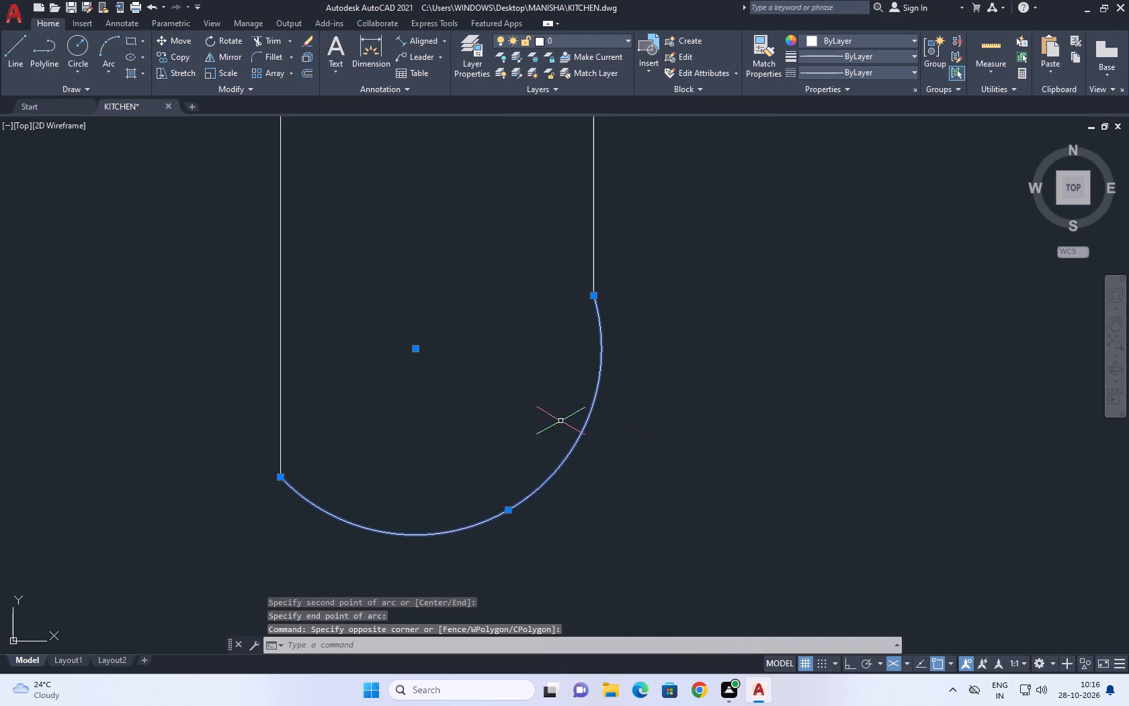
{"action": "scroll", "coordinate": [563, 425], "scroll_direction": "down", "scroll_amount": 1}
{"action": "middle_click_drag", "start_coordinate": [567, 471], "coordinate": [642, 426]}
{"action": "left_click", "coordinate": [601, 432]}
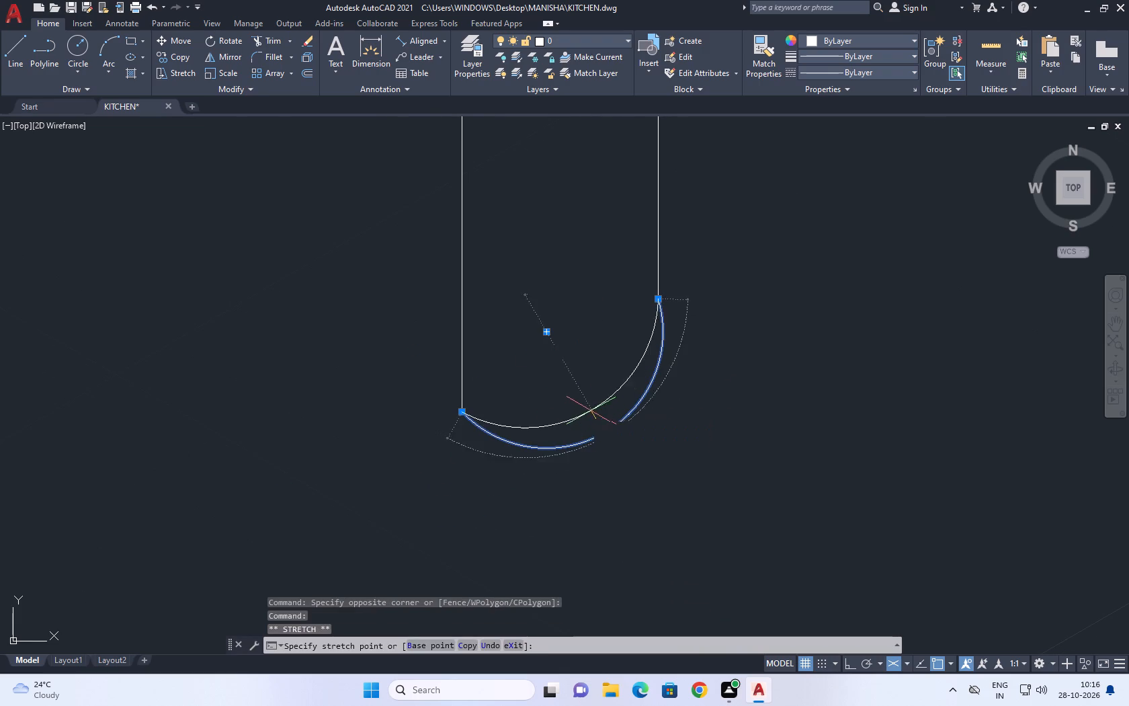
{"action": "left_click", "coordinate": [591, 411]}
{"action": "middle_click_drag", "start_coordinate": [642, 349], "coordinate": [631, 436]}
{"action": "right_click", "coordinate": [726, 344]}
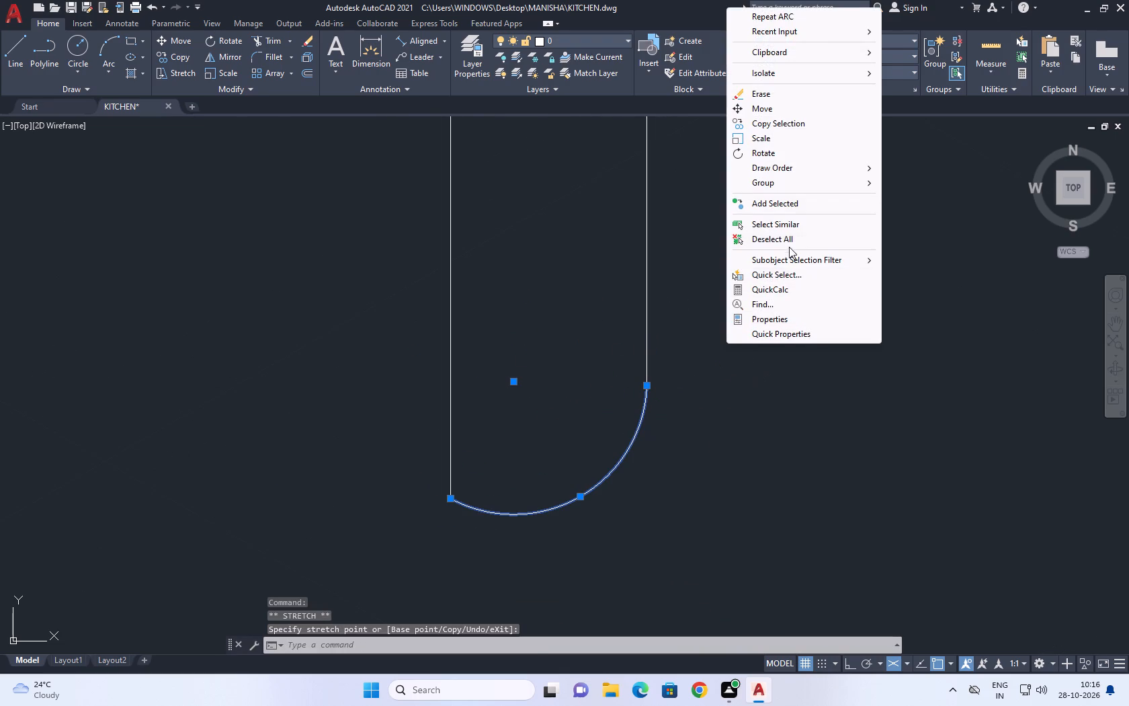
{"action": "left_click", "coordinate": [788, 240]}
Move the whole rounded vertical bar, lines and end arcs together, into the empty space beside the island.
{"action": "scroll", "coordinate": [746, 360], "scroll_direction": "down", "scroll_amount": 4}
{"action": "middle_click_drag", "start_coordinate": [725, 344], "coordinate": [716, 428]}
{"action": "scroll", "coordinate": [716, 428], "scroll_direction": "down", "scroll_amount": 4}
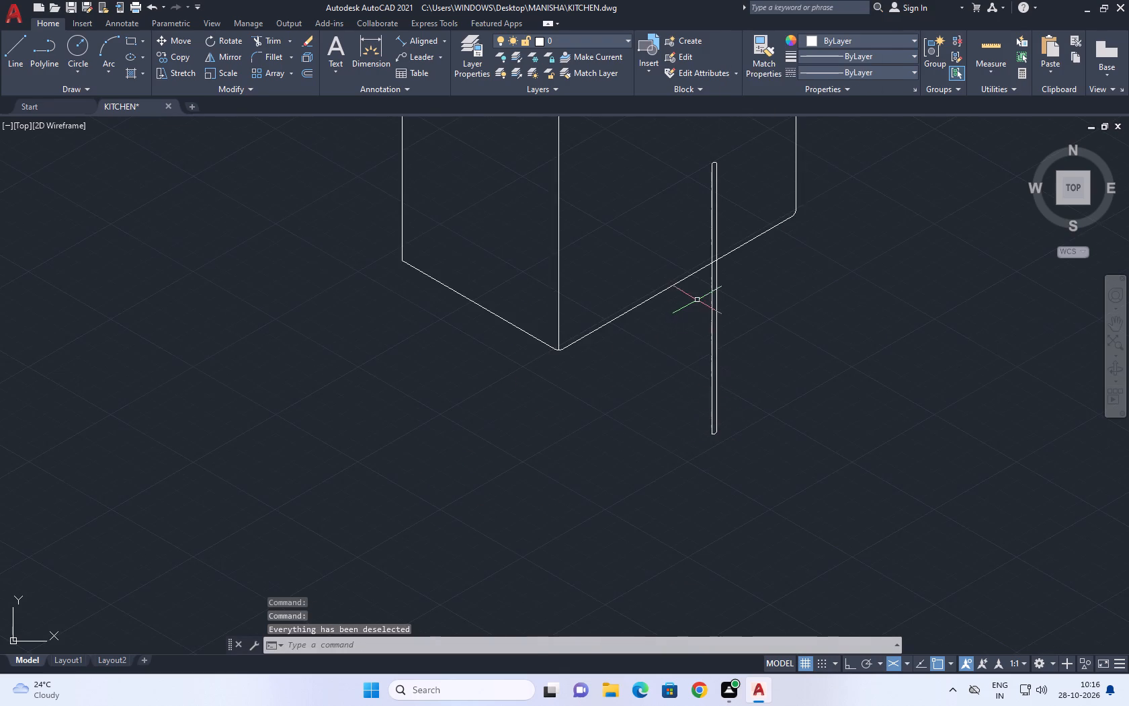
{"action": "scroll", "coordinate": [698, 300], "scroll_direction": "down", "scroll_amount": 2}
{"action": "left_click", "coordinate": [688, 230]}
{"action": "left_click", "coordinate": [718, 398]}
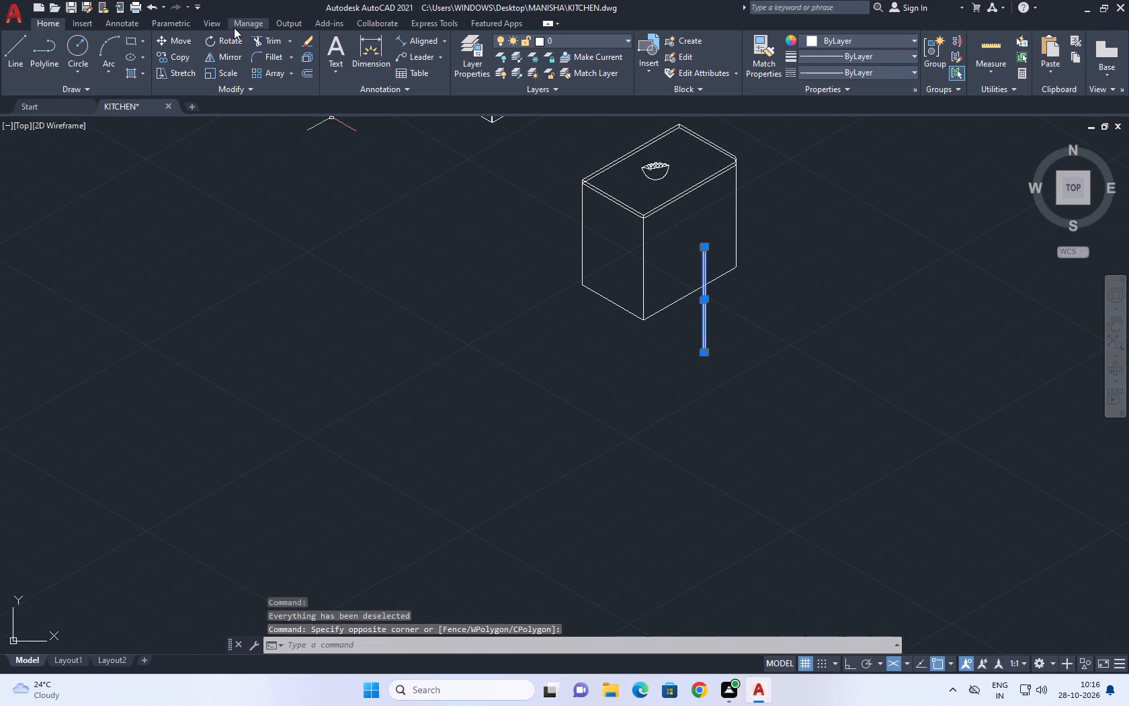
{"action": "left_click", "coordinate": [187, 42]}
{"action": "scroll", "coordinate": [659, 225], "scroll_direction": "up", "scroll_amount": 3}
{"action": "left_click", "coordinate": [827, 305]}
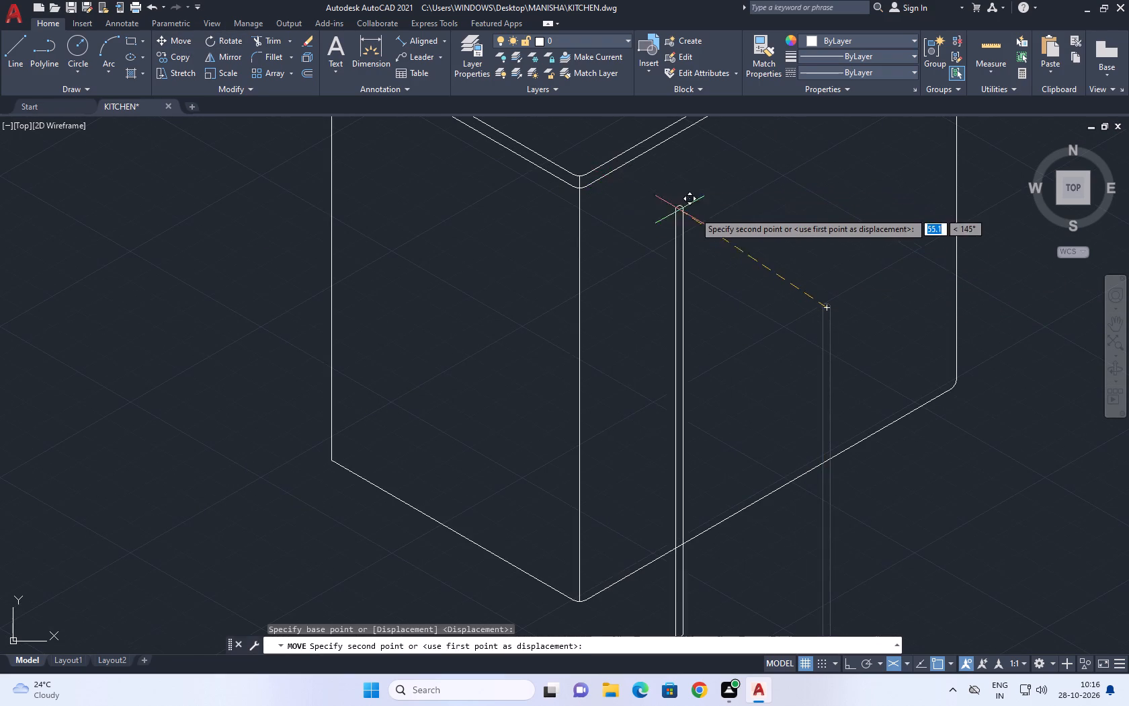
{"action": "scroll", "coordinate": [699, 212], "scroll_direction": "down", "scroll_amount": 3}
{"action": "left_click", "coordinate": [802, 287]}
{"action": "scroll", "coordinate": [850, 448], "scroll_direction": "up", "scroll_amount": 1}
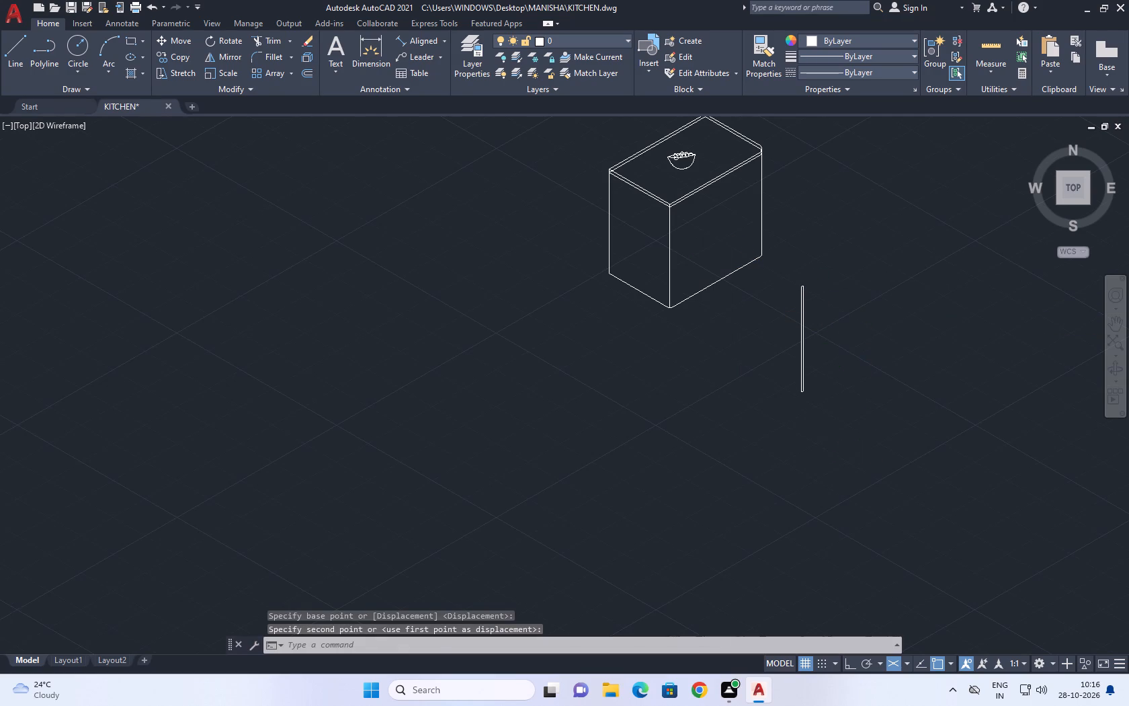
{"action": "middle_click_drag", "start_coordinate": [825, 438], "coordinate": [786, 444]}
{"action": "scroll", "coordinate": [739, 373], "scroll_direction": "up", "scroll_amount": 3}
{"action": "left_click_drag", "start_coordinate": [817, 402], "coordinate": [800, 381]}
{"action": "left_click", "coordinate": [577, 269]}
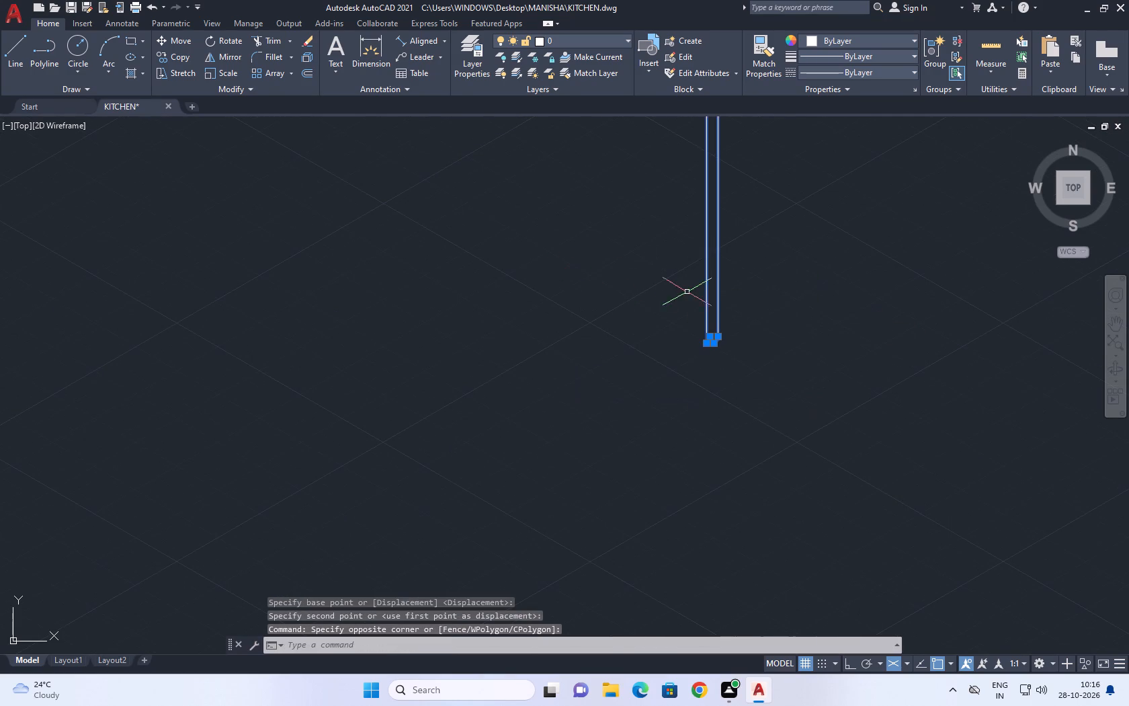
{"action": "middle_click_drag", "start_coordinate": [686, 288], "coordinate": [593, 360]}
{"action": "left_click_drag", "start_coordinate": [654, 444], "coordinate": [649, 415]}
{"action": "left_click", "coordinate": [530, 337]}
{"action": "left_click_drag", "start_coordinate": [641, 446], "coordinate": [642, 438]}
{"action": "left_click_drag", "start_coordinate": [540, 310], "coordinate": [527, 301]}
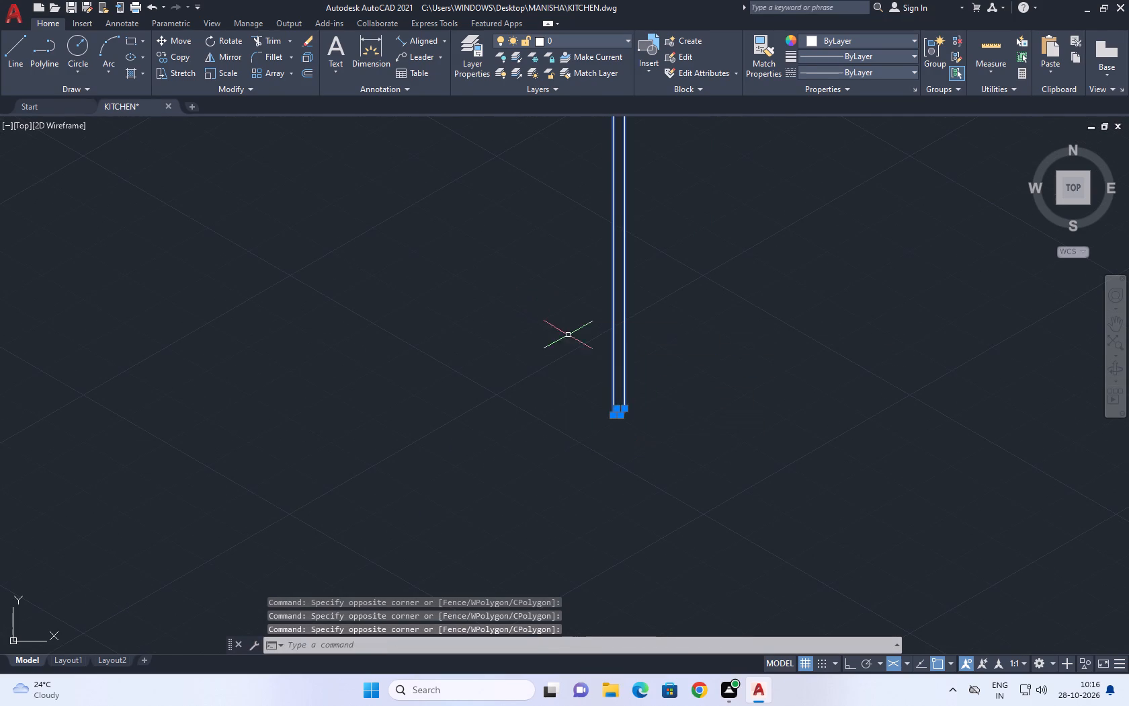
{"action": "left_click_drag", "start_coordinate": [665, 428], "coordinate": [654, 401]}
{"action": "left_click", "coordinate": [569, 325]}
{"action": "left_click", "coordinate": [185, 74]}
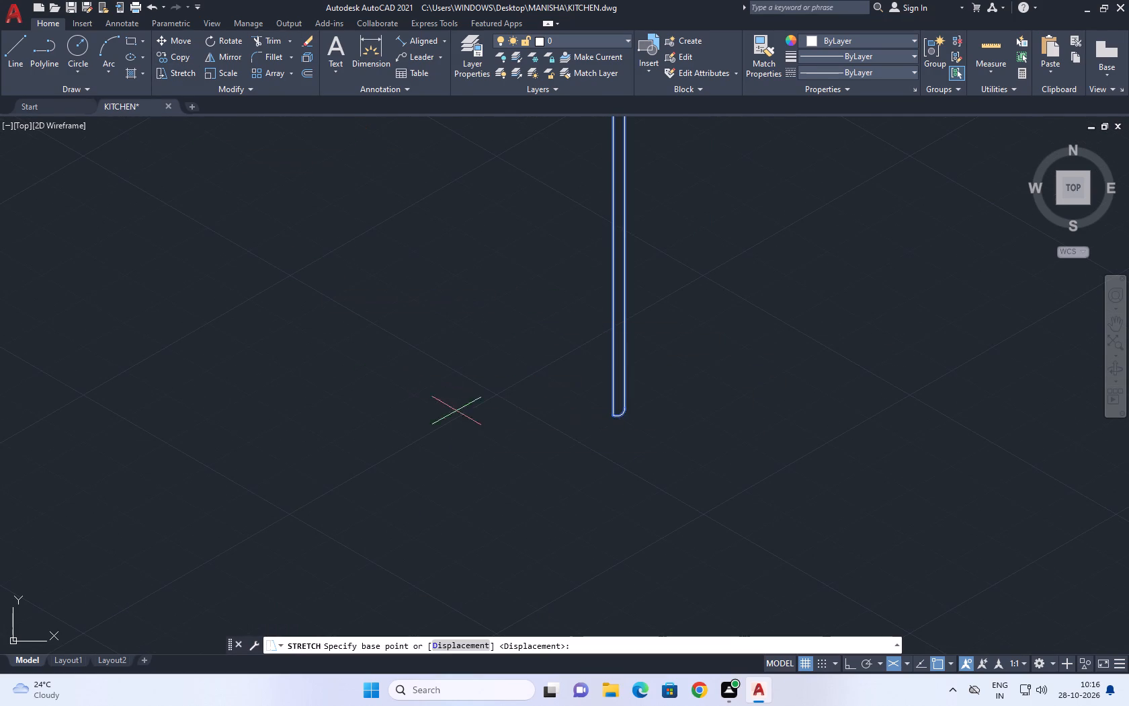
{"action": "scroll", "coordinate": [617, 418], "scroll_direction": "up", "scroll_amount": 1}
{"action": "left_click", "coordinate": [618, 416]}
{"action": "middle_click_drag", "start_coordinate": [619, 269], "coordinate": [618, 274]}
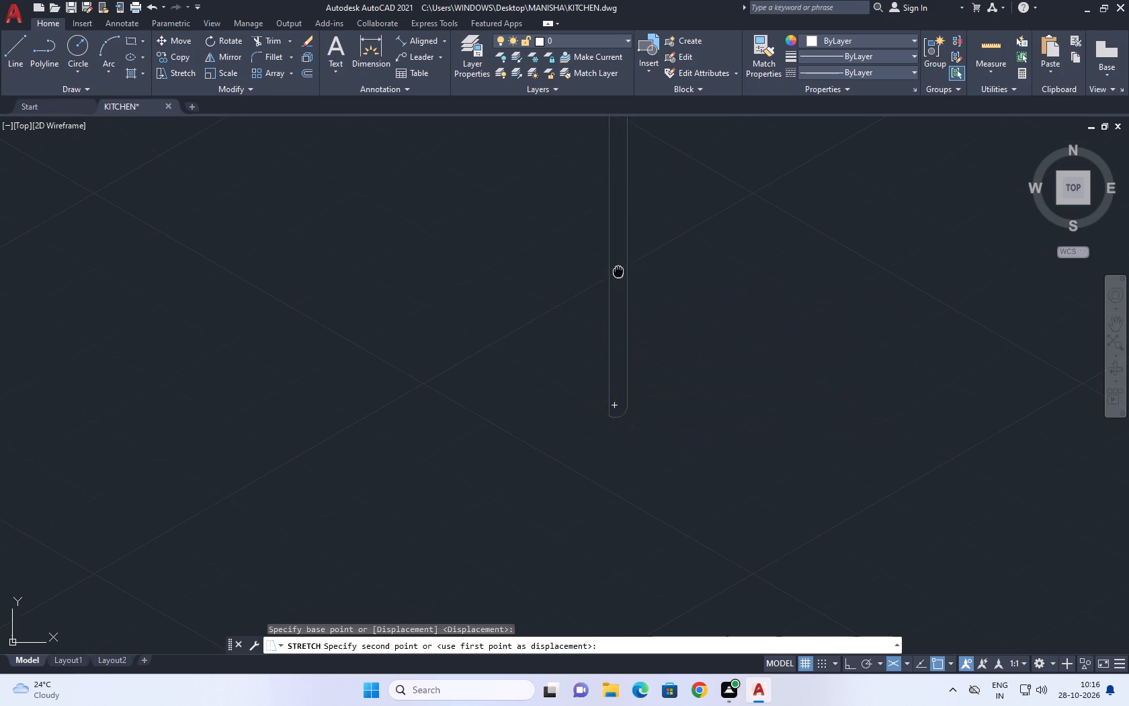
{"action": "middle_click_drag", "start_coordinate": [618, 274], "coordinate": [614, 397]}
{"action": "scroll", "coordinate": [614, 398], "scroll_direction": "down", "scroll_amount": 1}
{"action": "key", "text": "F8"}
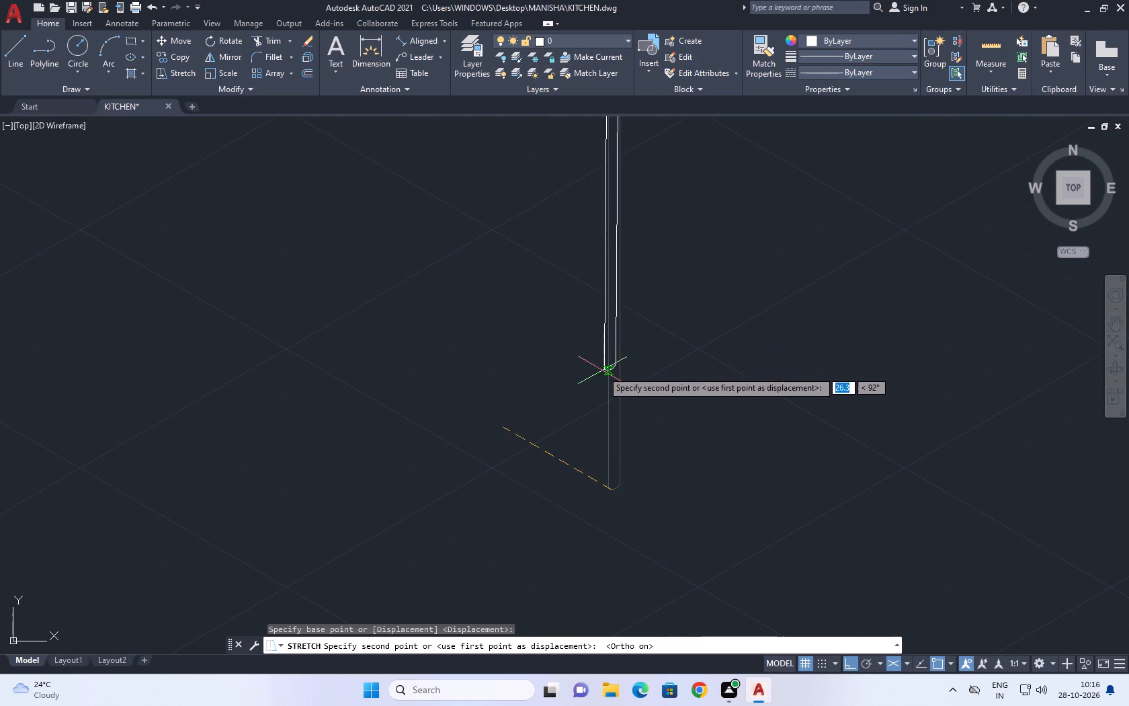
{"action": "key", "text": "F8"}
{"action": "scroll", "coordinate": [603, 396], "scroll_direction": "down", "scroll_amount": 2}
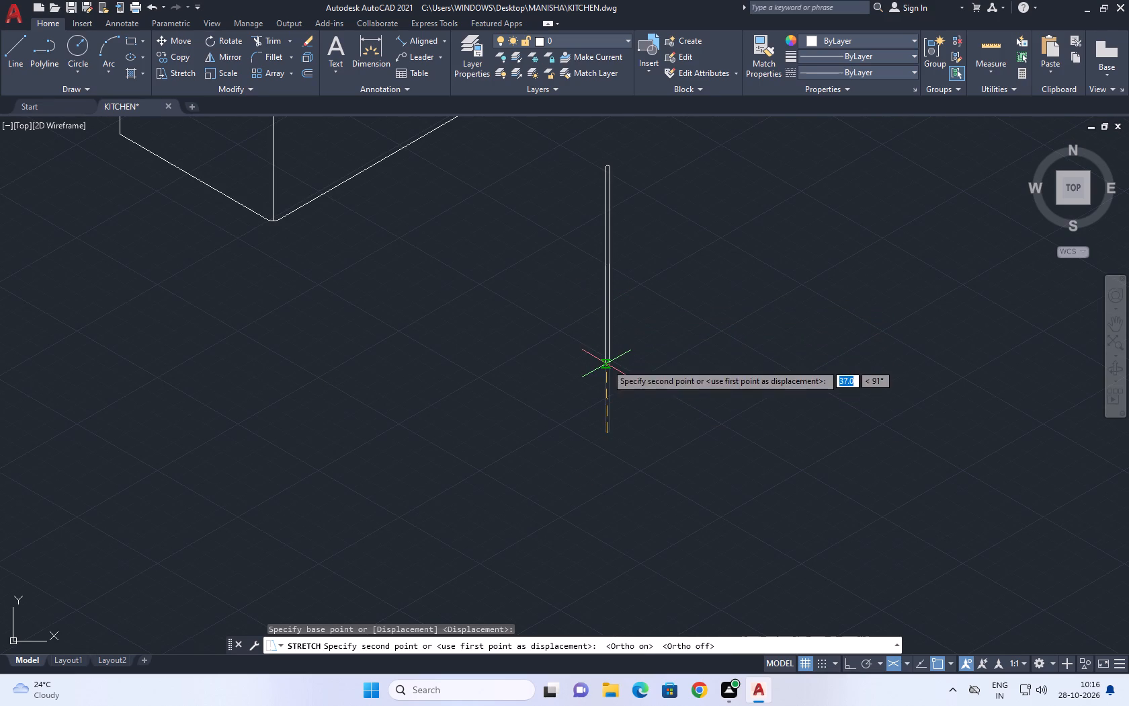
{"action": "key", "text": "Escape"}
Move the bar's bottom arc straight up between its two vertical lines to mark a shorter length.
{"action": "scroll", "coordinate": [605, 383], "scroll_direction": "up", "scroll_amount": 3}
{"action": "left_click", "coordinate": [520, 369]}
{"action": "scroll", "coordinate": [593, 541], "scroll_direction": "down", "scroll_amount": 2}
{"action": "left_click", "coordinate": [620, 594]}
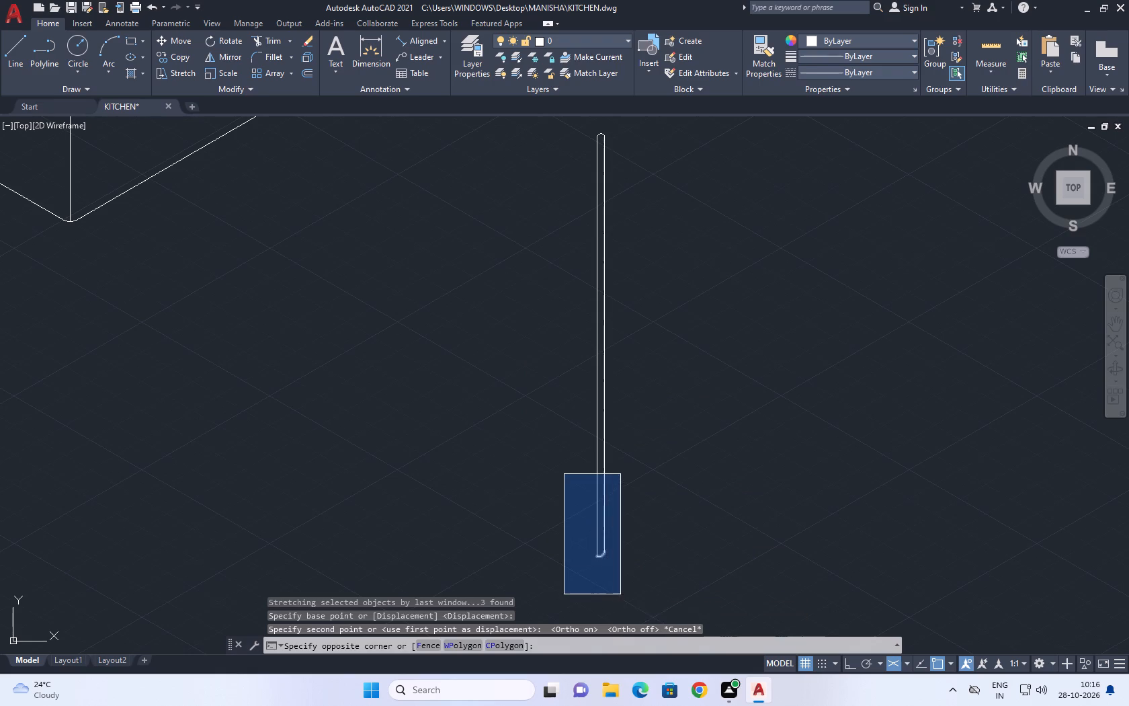
{"action": "key", "text": "m"}
{"action": "key", "text": "space"}
{"action": "left_click", "coordinate": [602, 550]}
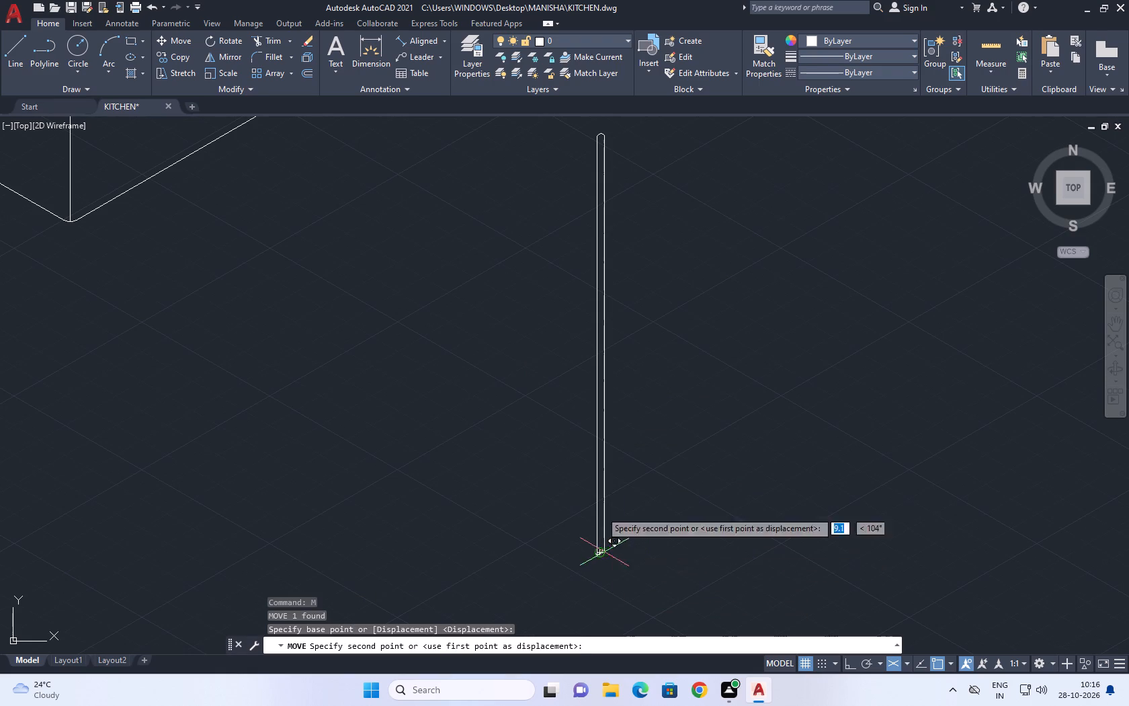
{"action": "left_click", "coordinate": [604, 428]}
Trim off the two vertical line ends that extend below the relocated bottom arc.
{"action": "key", "text": "t"}
{"action": "key", "text": "r"}
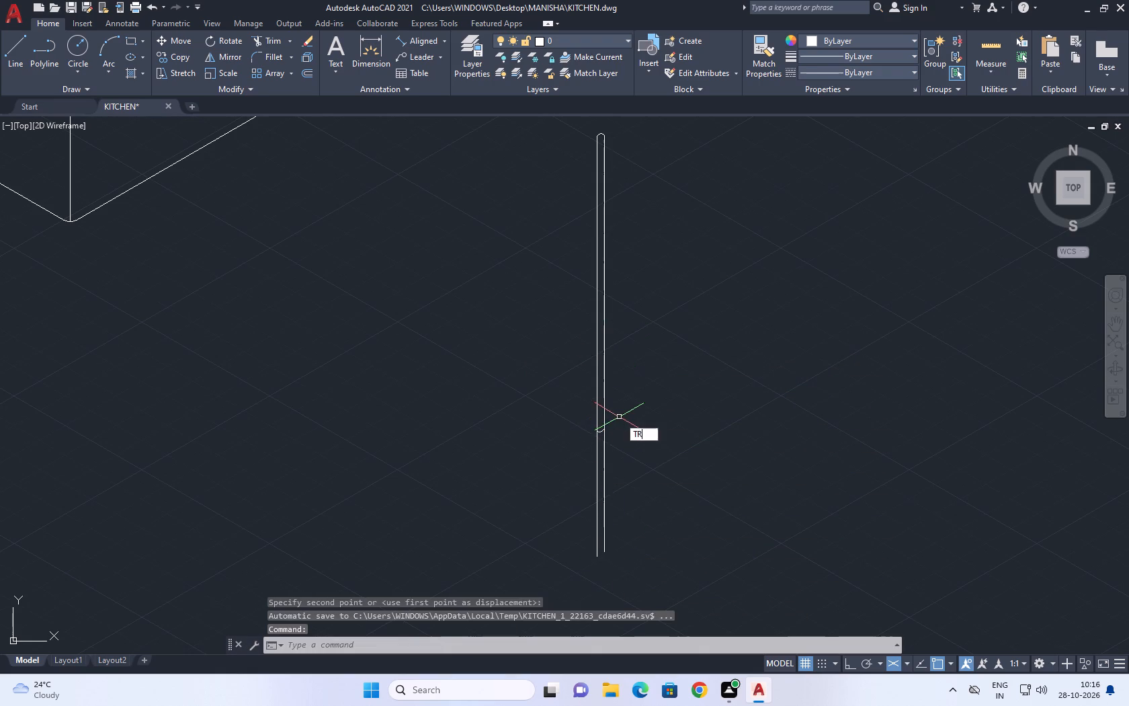
{"action": "key", "text": "space"}
{"action": "left_click", "coordinate": [660, 467]}
{"action": "left_click", "coordinate": [560, 505]}
{"action": "key", "text": "Escape"}
Move the shortened rounded bar onto the island's right-hand face, just beside the front vertical corner edge.
{"action": "scroll", "coordinate": [654, 333], "scroll_direction": "down", "scroll_amount": 2}
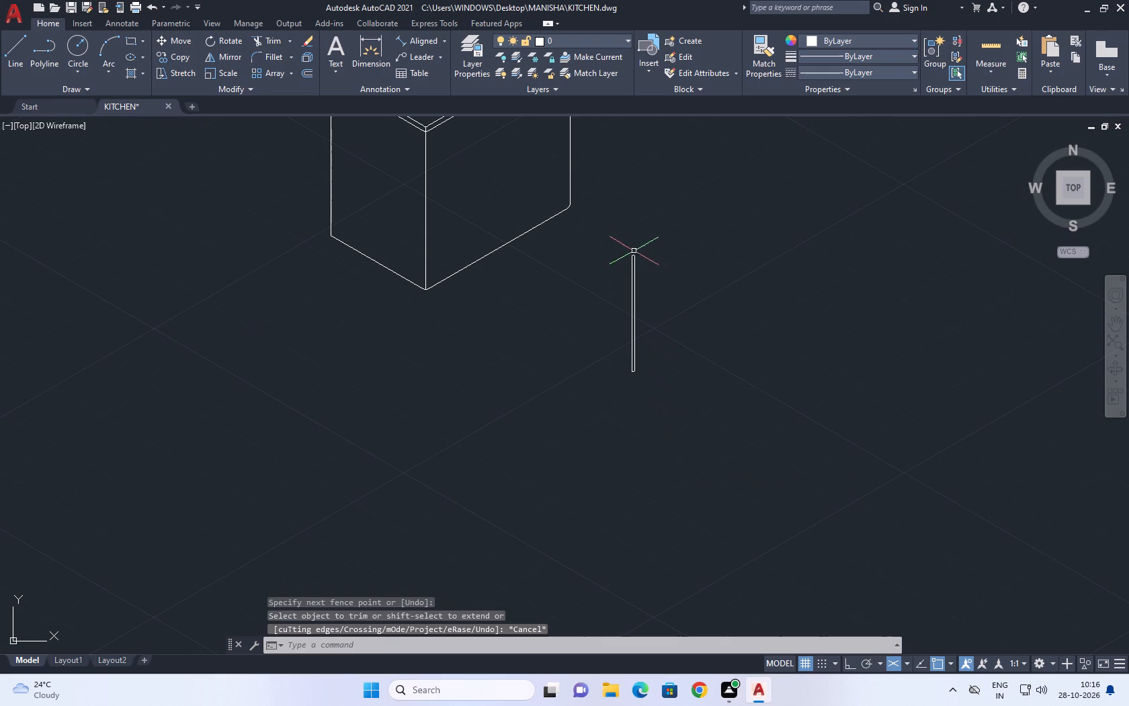
{"action": "left_click", "coordinate": [631, 237]}
{"action": "left_click", "coordinate": [657, 430]}
{"action": "key", "text": "m"}
{"action": "key", "text": "space"}
{"action": "left_click", "coordinate": [659, 405]}
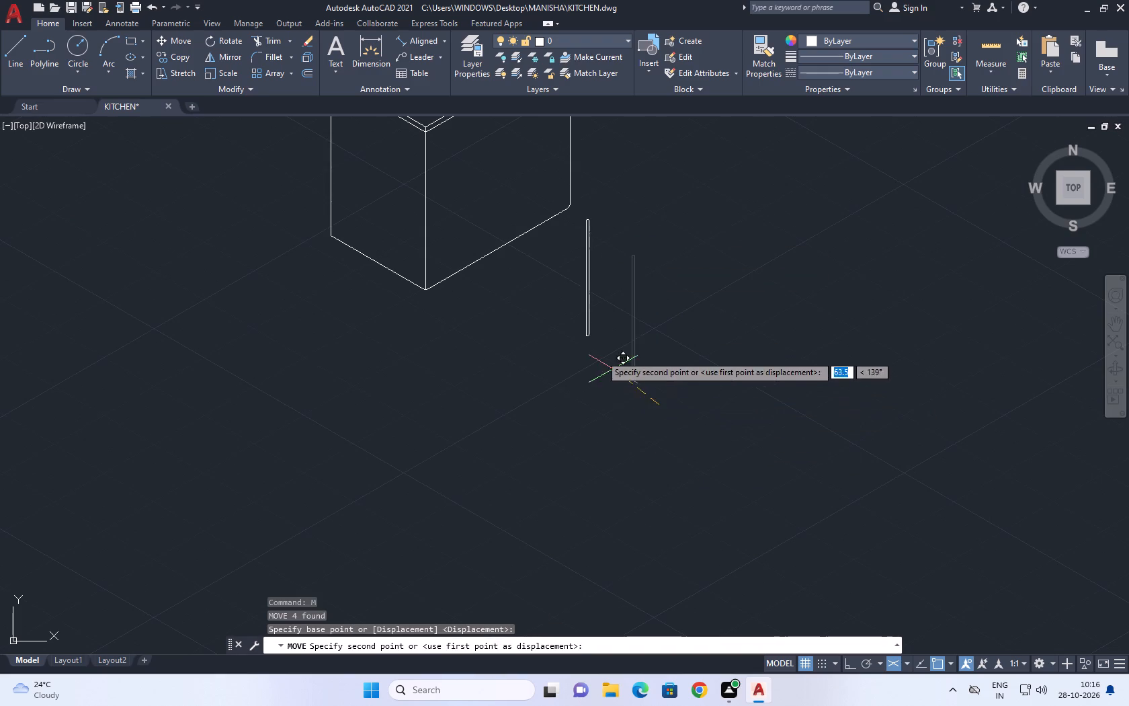
{"action": "middle_click_drag", "start_coordinate": [470, 276], "coordinate": [514, 381]}
{"action": "scroll", "coordinate": [519, 409], "scroll_direction": "up", "scroll_amount": 1}
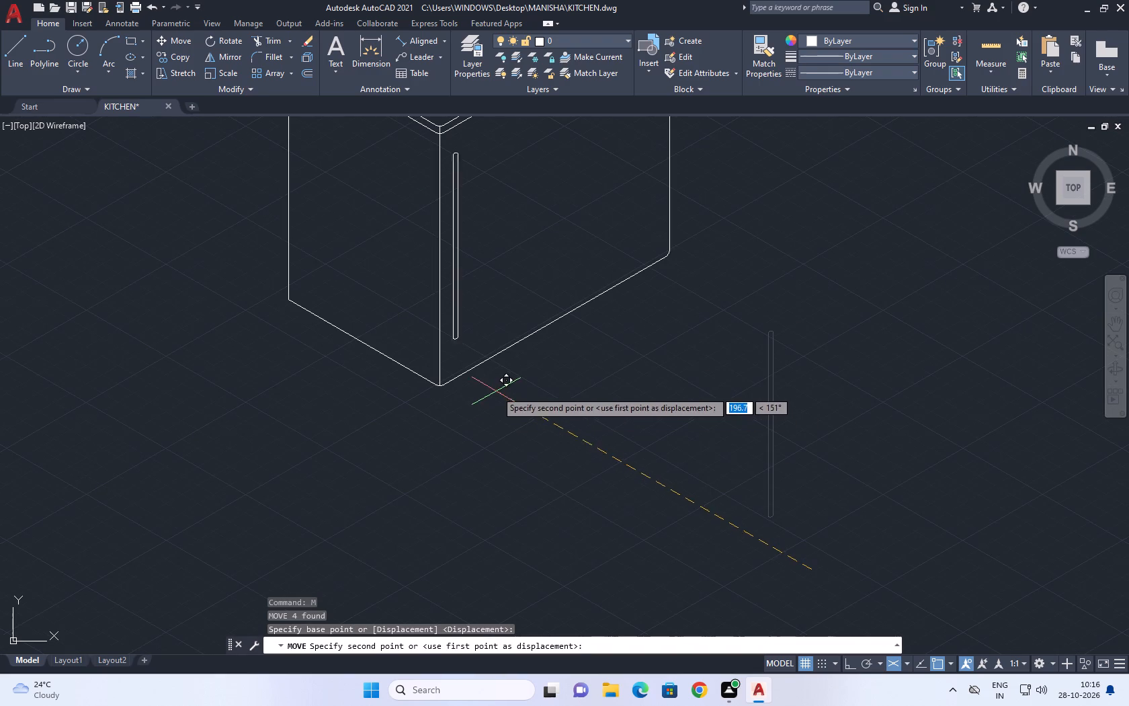
{"action": "left_click", "coordinate": [497, 375]}
Move the complete bar, both lines and end arcs, farther from the front corner along the island's right-hand face.
{"action": "middle_click_drag", "start_coordinate": [483, 340], "coordinate": [569, 458]}
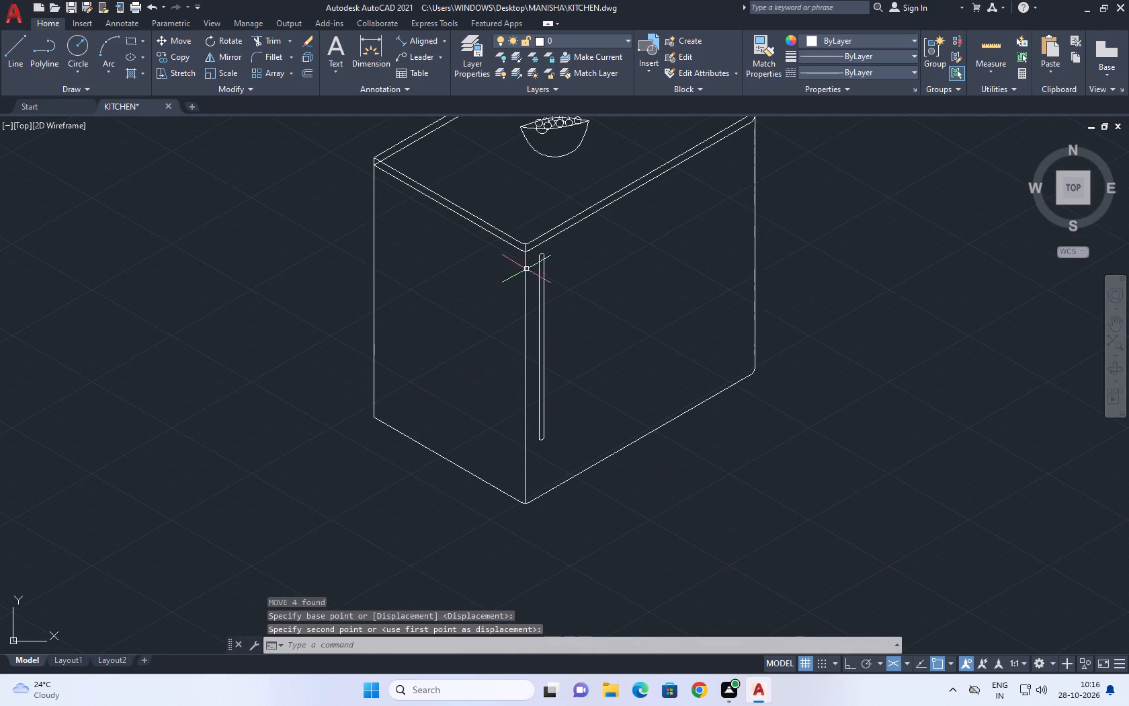
{"action": "middle_click_drag", "start_coordinate": [525, 346], "coordinate": [567, 319]}
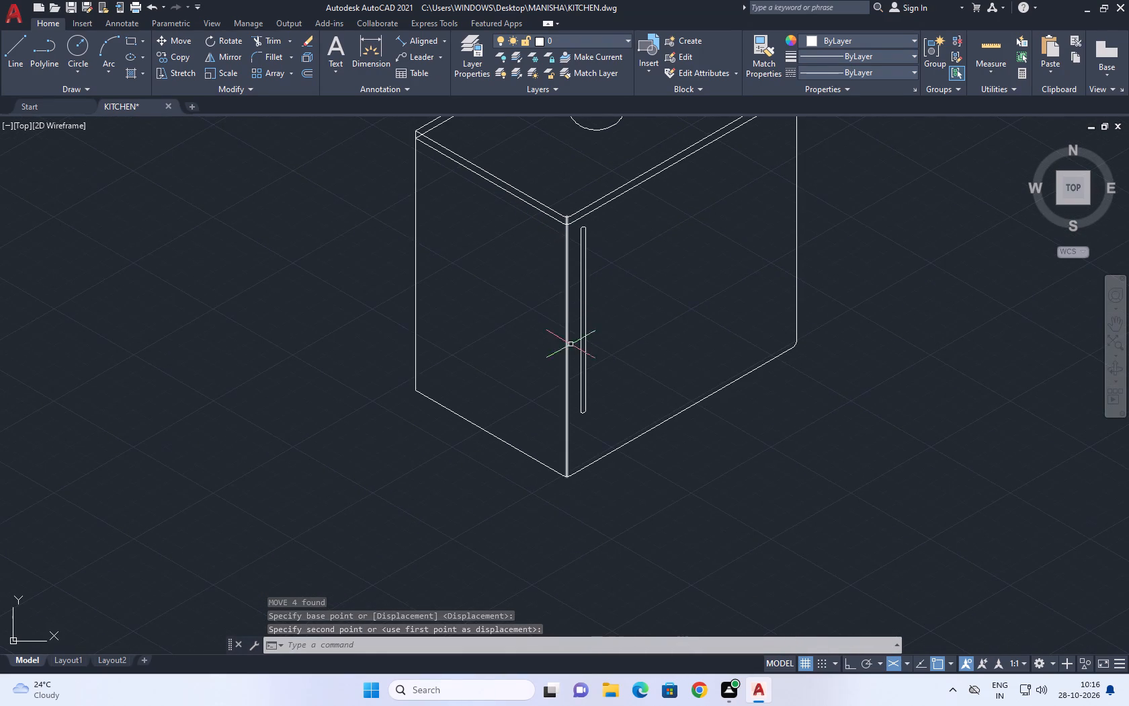
{"action": "middle_click_drag", "start_coordinate": [595, 291], "coordinate": [603, 349]}
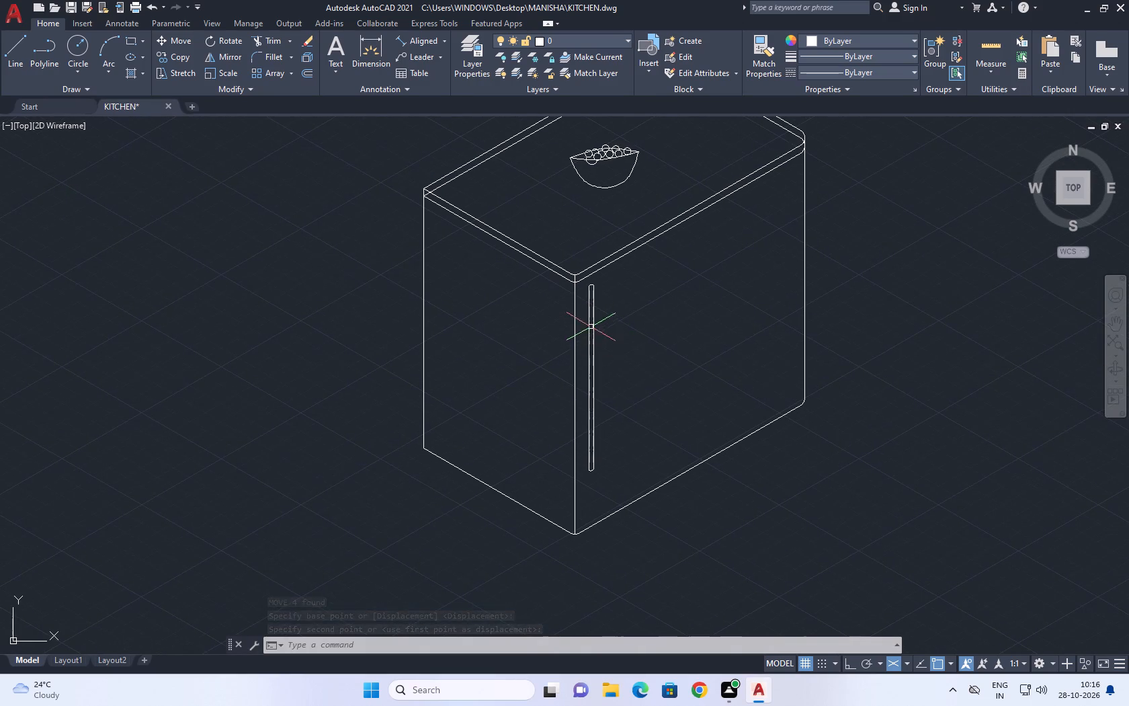
{"action": "scroll", "coordinate": [591, 327], "scroll_direction": "up", "scroll_amount": 2}
{"action": "left_click", "coordinate": [625, 274]}
{"action": "left_click", "coordinate": [561, 293]}
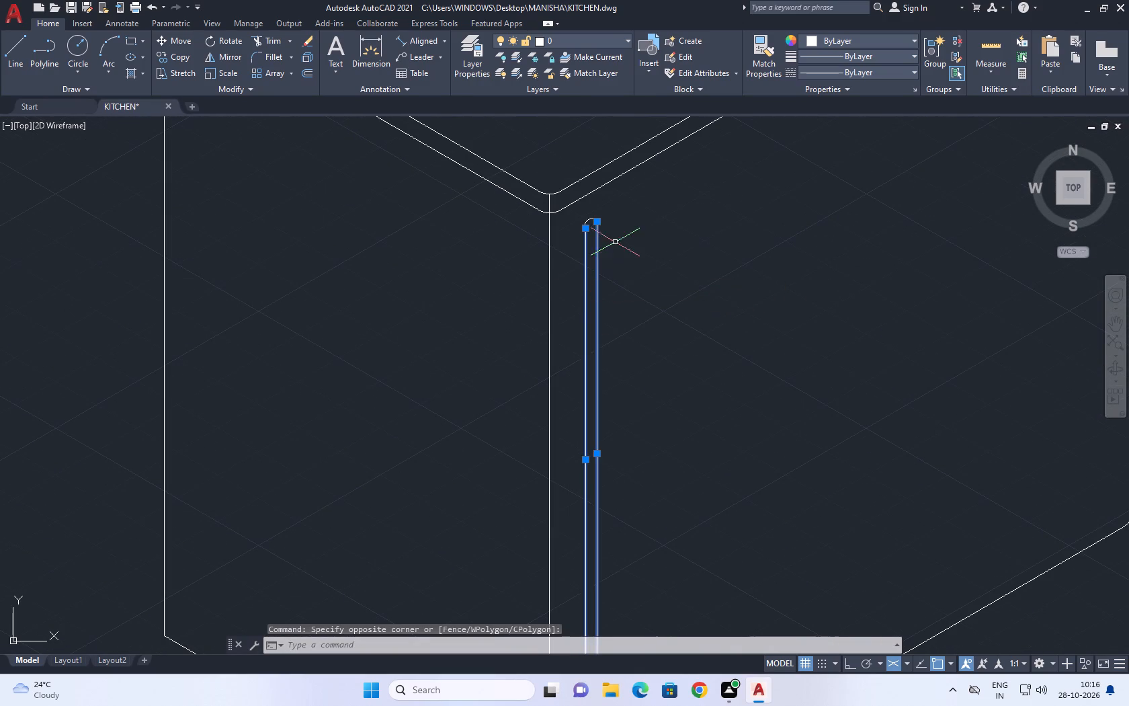
{"action": "scroll", "coordinate": [614, 214], "scroll_direction": "up", "scroll_amount": 2}
{"action": "left_click_drag", "start_coordinate": [600, 208], "coordinate": [590, 212]}
{"action": "left_click_drag", "start_coordinate": [456, 258], "coordinate": [465, 275]}
{"action": "key", "text": "Escape"}
{"action": "left_click", "coordinate": [593, 219]}
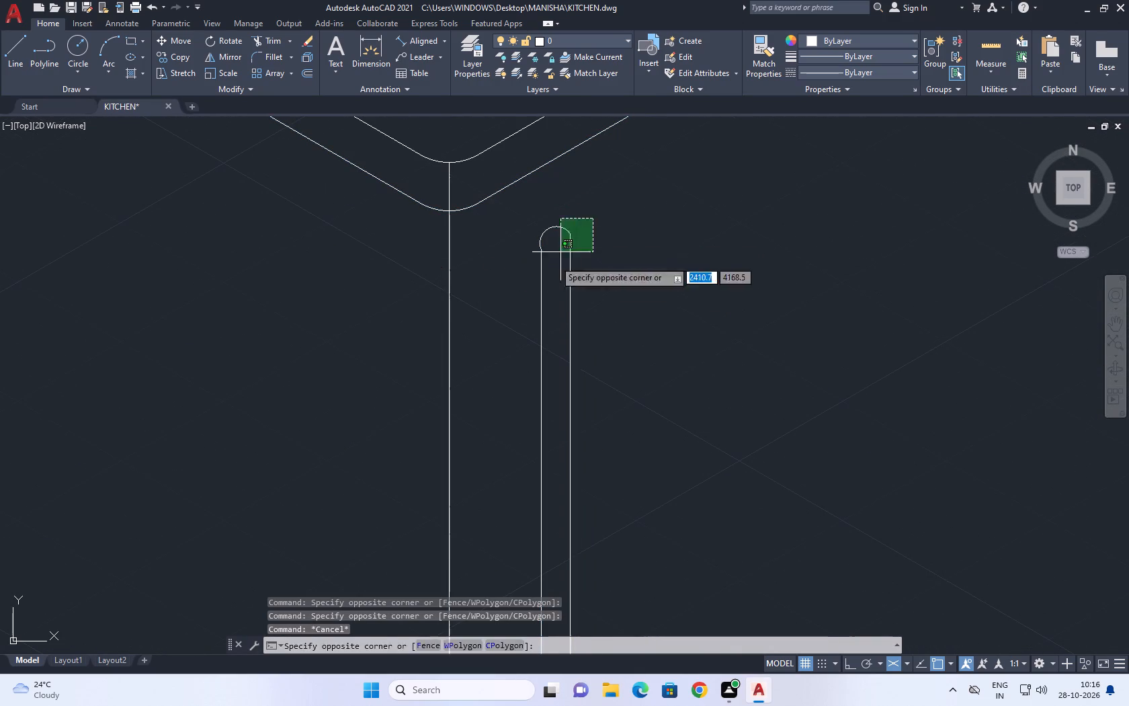
{"action": "left_click_drag", "start_coordinate": [544, 274], "coordinate": [525, 288]}
{"action": "scroll", "coordinate": [620, 249], "scroll_direction": "down", "scroll_amount": 3}
{"action": "left_click_drag", "start_coordinate": [606, 553], "coordinate": [604, 546]}
{"action": "left_click", "coordinate": [595, 488]}
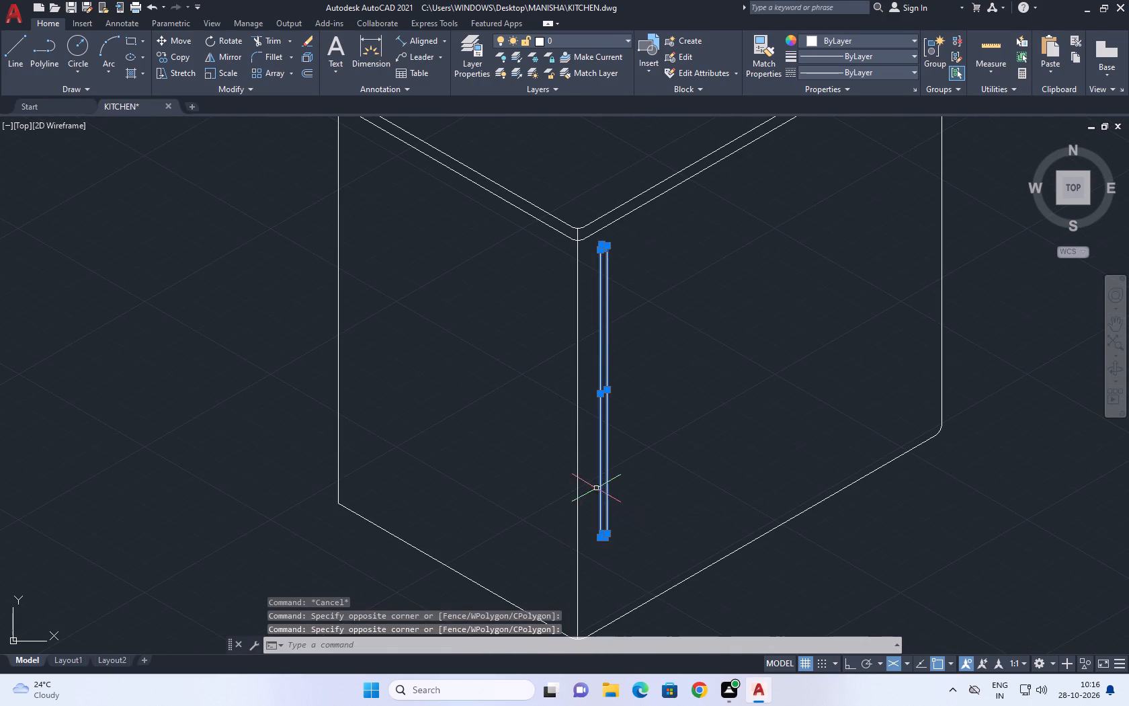
{"action": "key", "text": "m"}
{"action": "key", "text": "space"}
{"action": "left_click_drag", "start_coordinate": [655, 491], "coordinate": [699, 465]}
{"action": "left_click", "coordinate": [713, 447]}
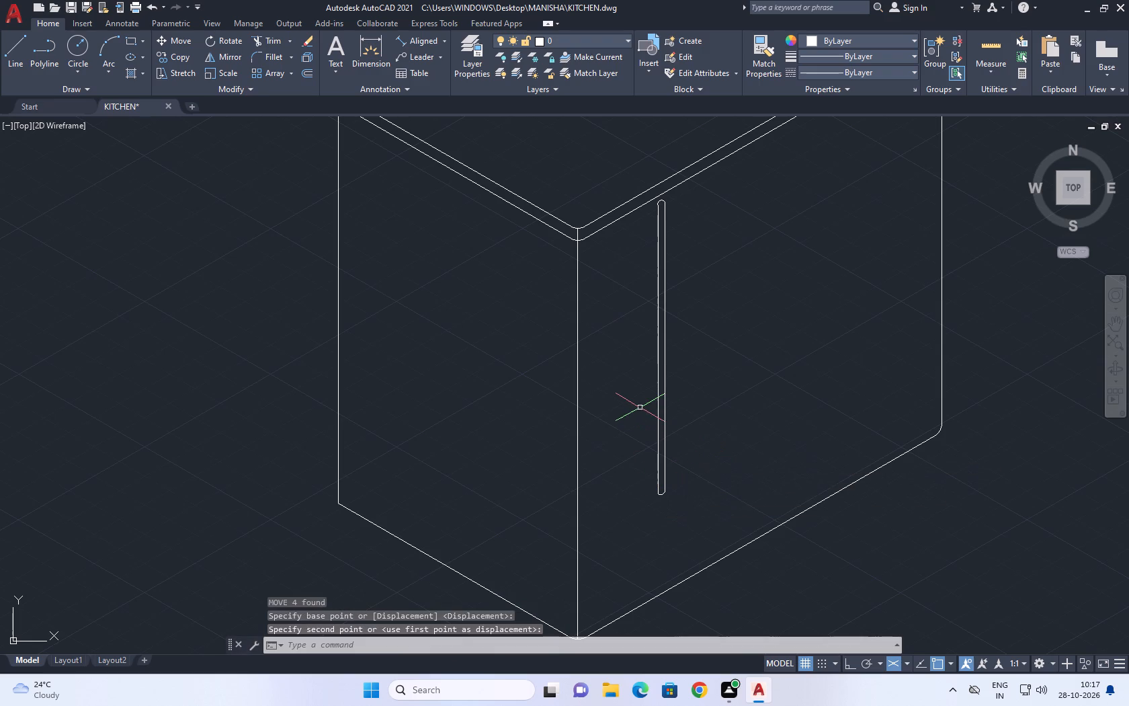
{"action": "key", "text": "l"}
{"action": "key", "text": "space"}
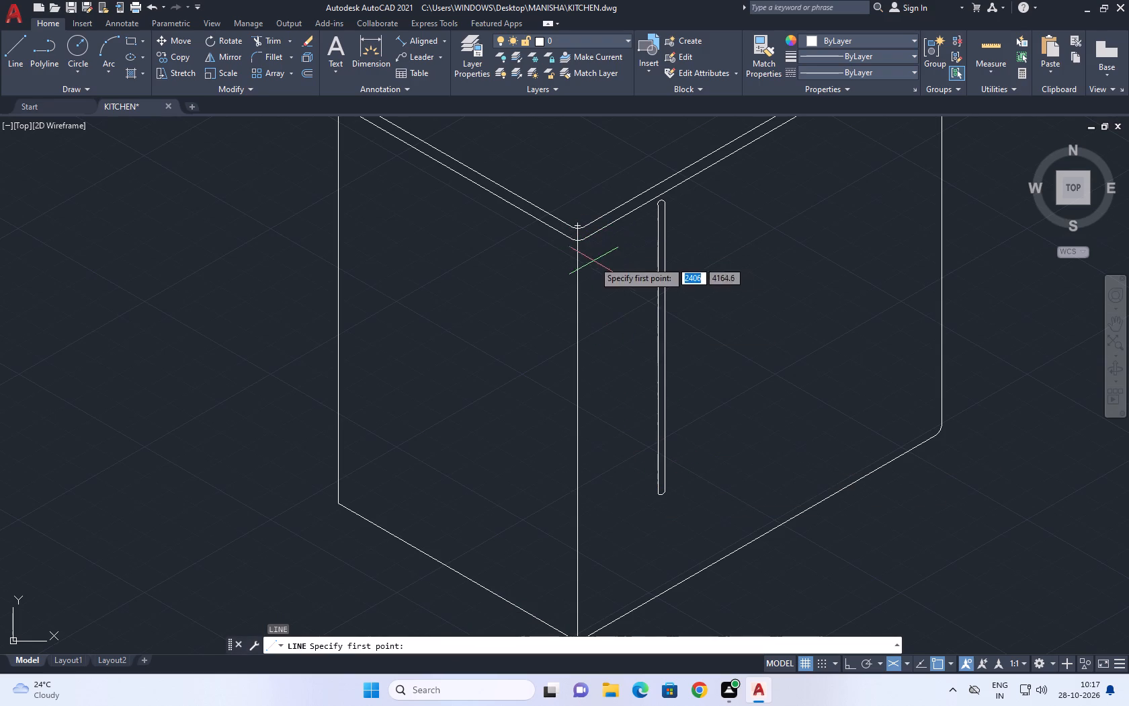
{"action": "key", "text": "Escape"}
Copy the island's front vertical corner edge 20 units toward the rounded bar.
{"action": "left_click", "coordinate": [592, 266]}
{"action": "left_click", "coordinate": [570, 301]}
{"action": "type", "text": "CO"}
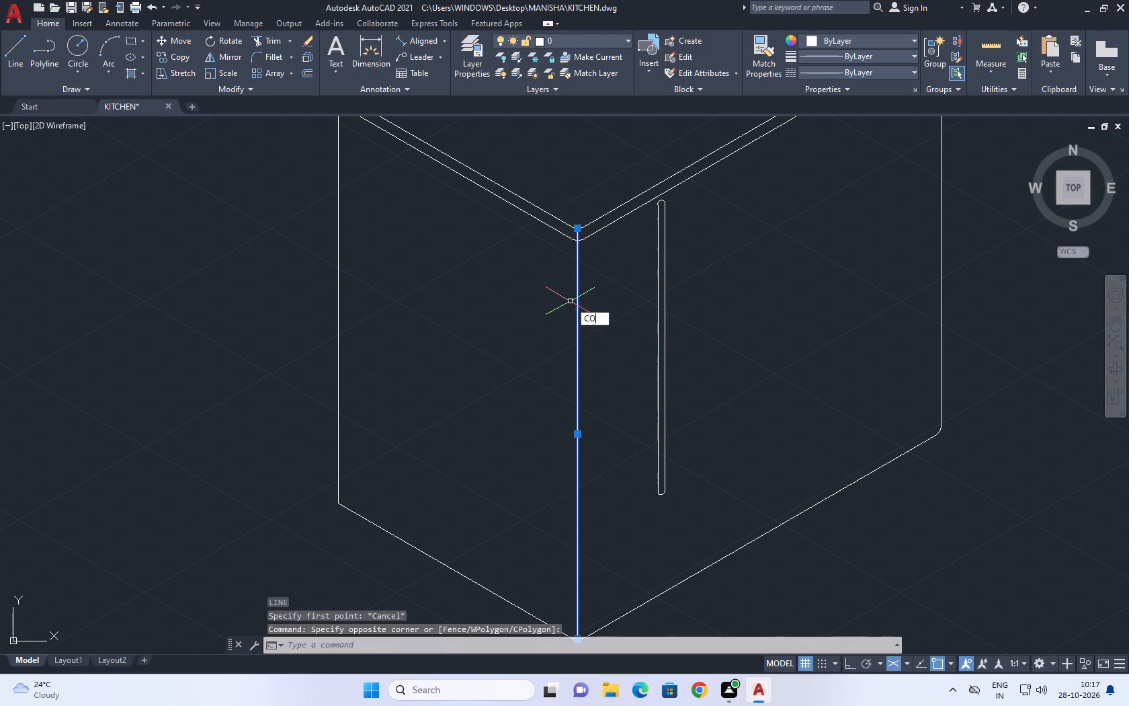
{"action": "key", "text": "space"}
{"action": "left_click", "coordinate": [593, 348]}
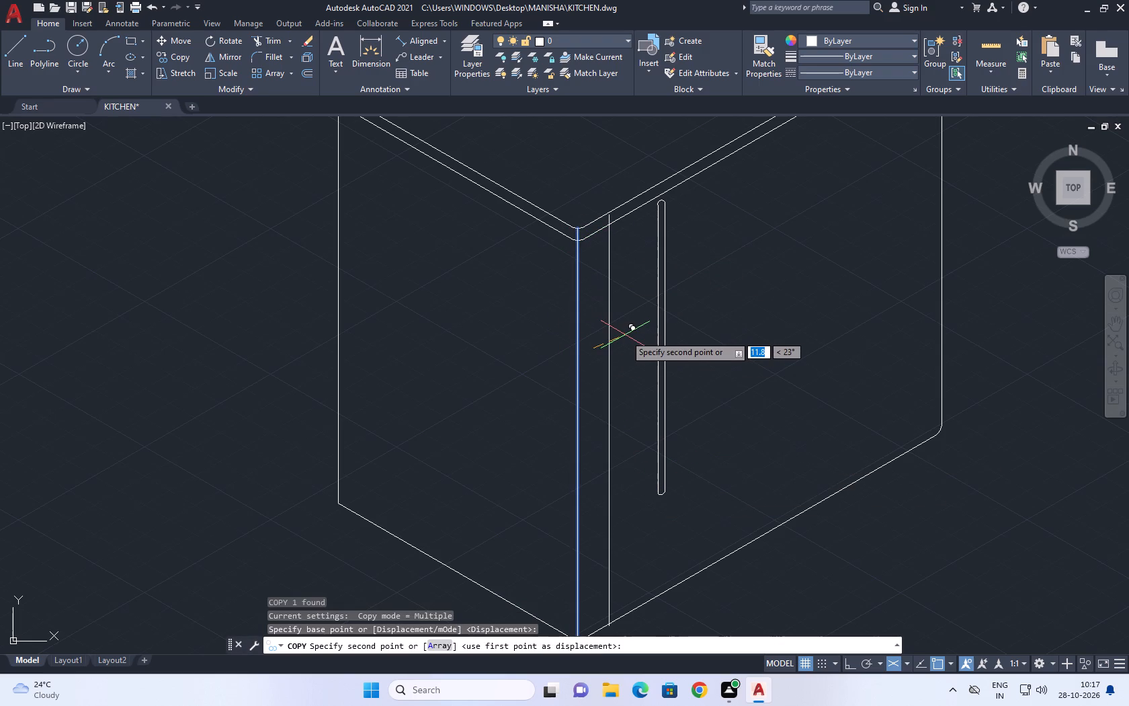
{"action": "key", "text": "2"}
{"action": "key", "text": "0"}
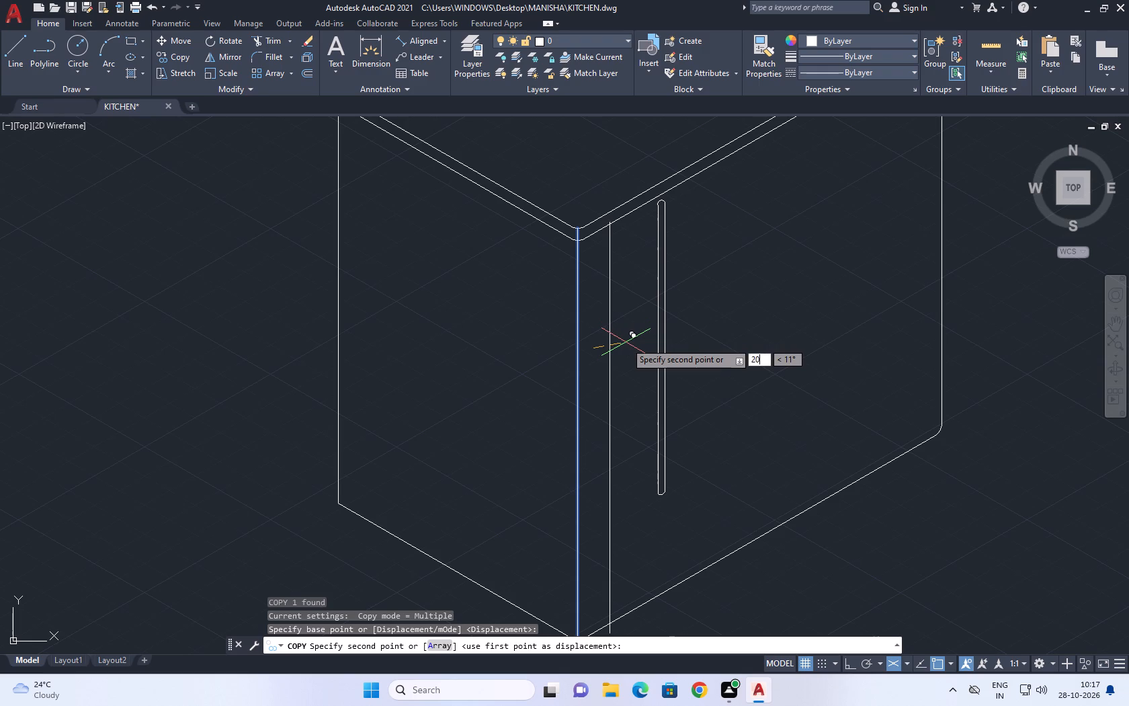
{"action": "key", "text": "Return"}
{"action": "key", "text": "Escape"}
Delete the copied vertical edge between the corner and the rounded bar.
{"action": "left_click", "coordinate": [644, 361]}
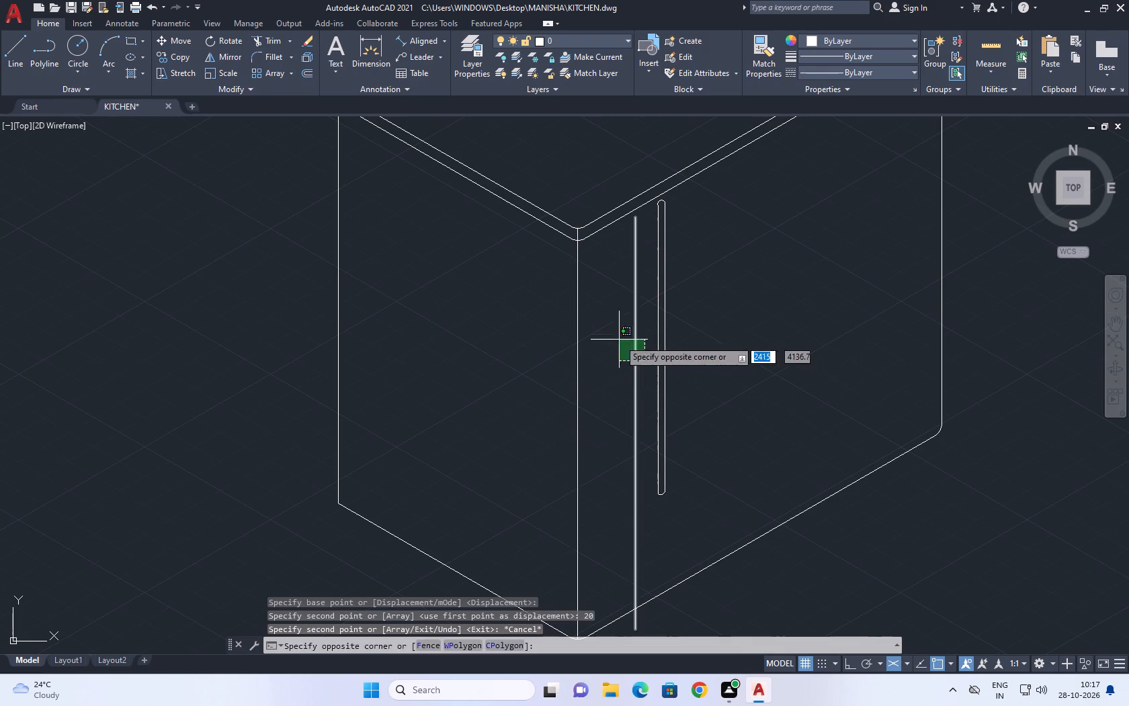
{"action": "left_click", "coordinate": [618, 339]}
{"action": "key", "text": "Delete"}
Copy the island's front vertical edge 10 units to each side along the isometric axes, with Ortho on.
{"action": "left_click_drag", "start_coordinate": [629, 354], "coordinate": [611, 373]}
{"action": "left_click", "coordinate": [543, 379]}
{"action": "key", "text": "c"}
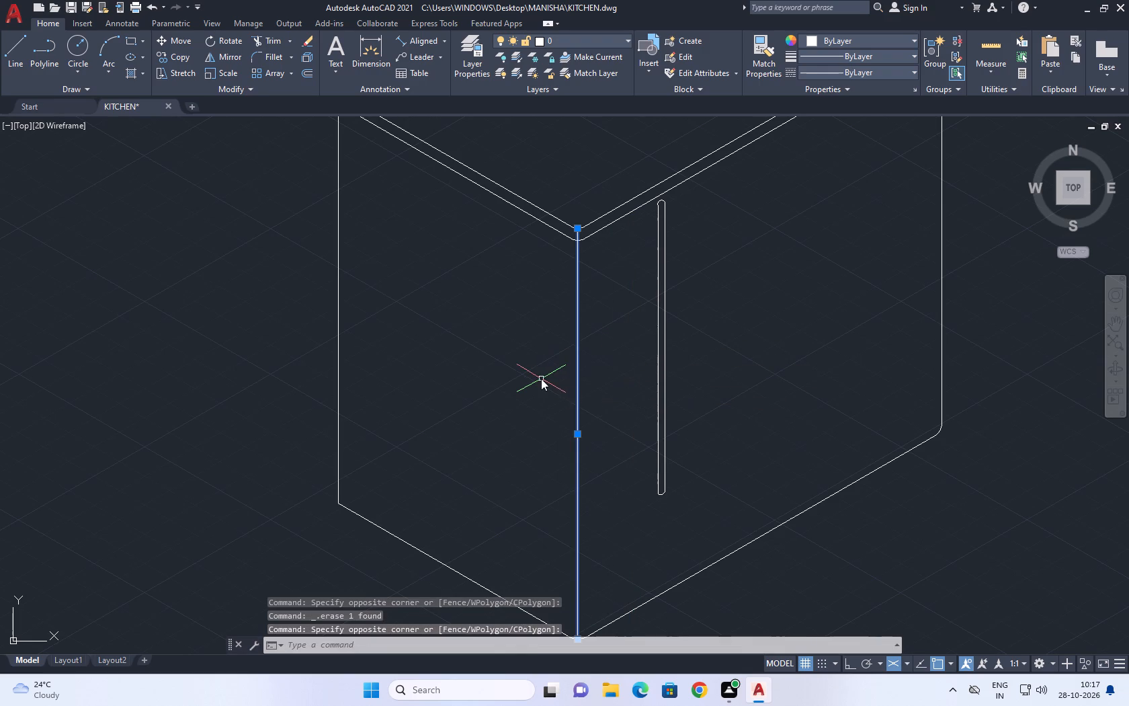
{"action": "key", "text": "o"}
{"action": "key", "text": "space"}
{"action": "left_click", "coordinate": [604, 463]}
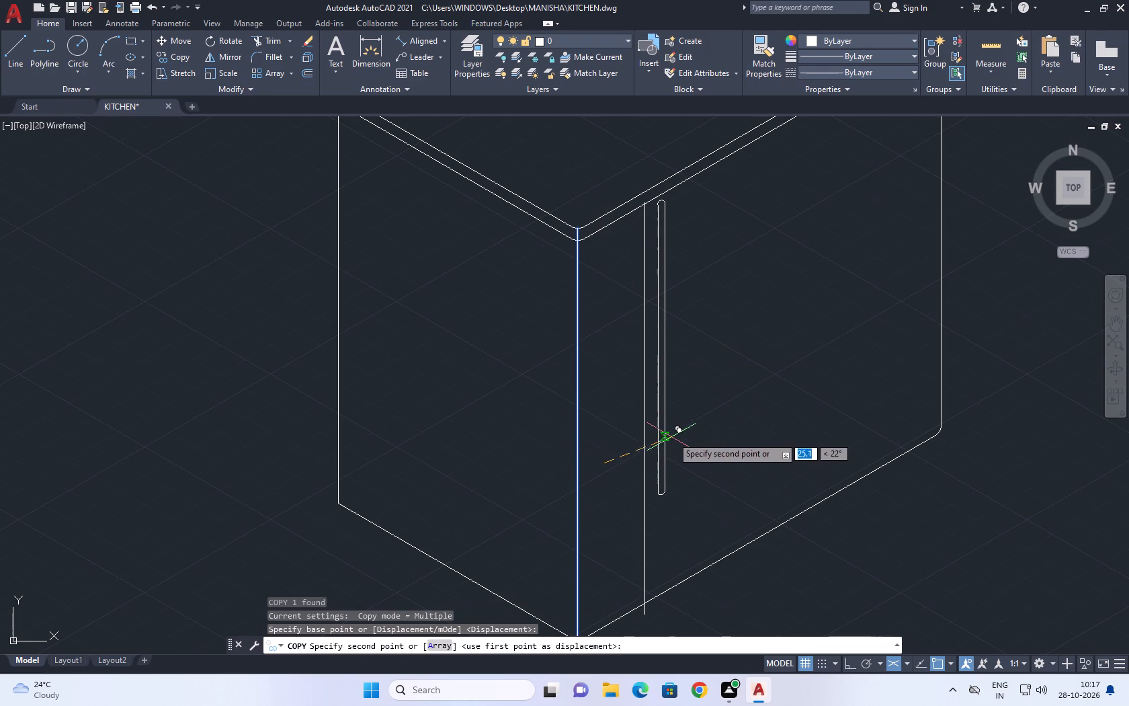
{"action": "key", "text": "F8"}
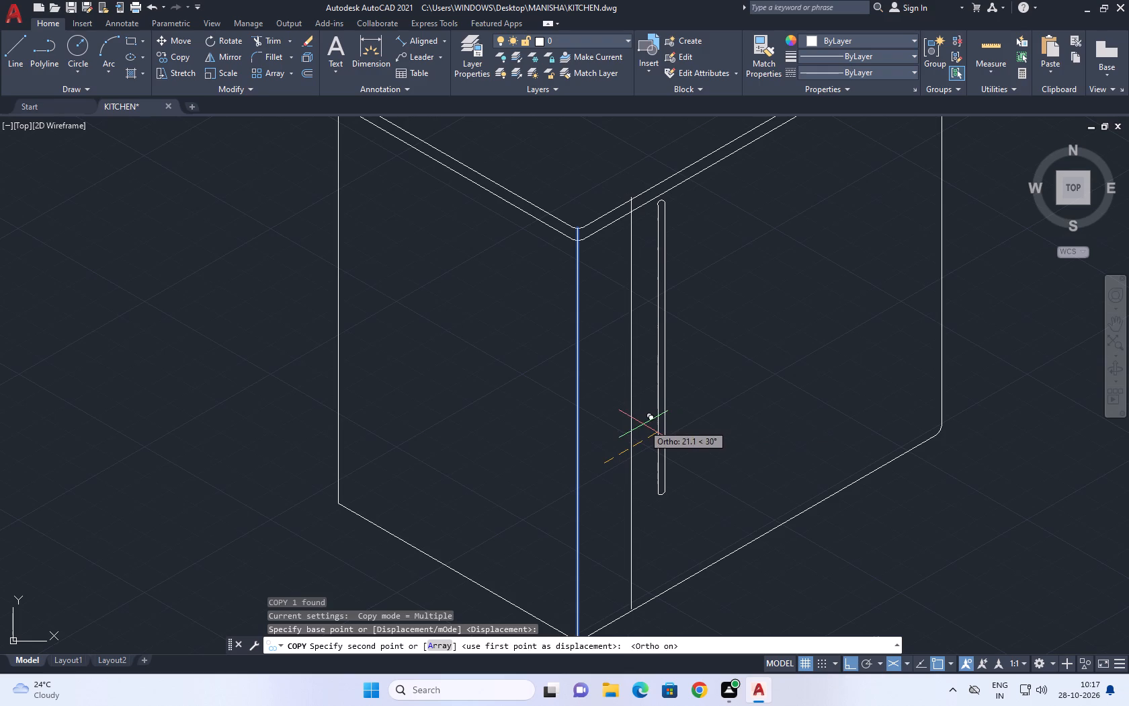
{"action": "type", "text": "10"}
{"action": "key", "text": "Return"}
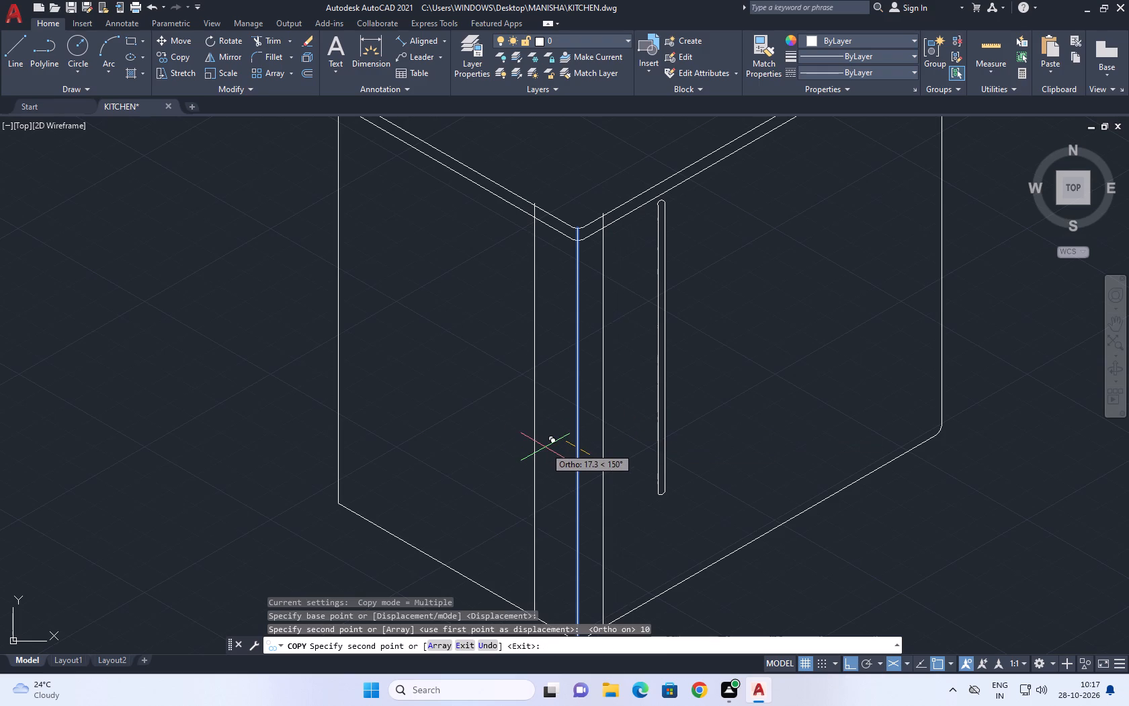
{"action": "key", "text": "1"}
{"action": "key", "text": "0"}
{"action": "key", "text": "Return"}
{"action": "key", "text": "Escape"}
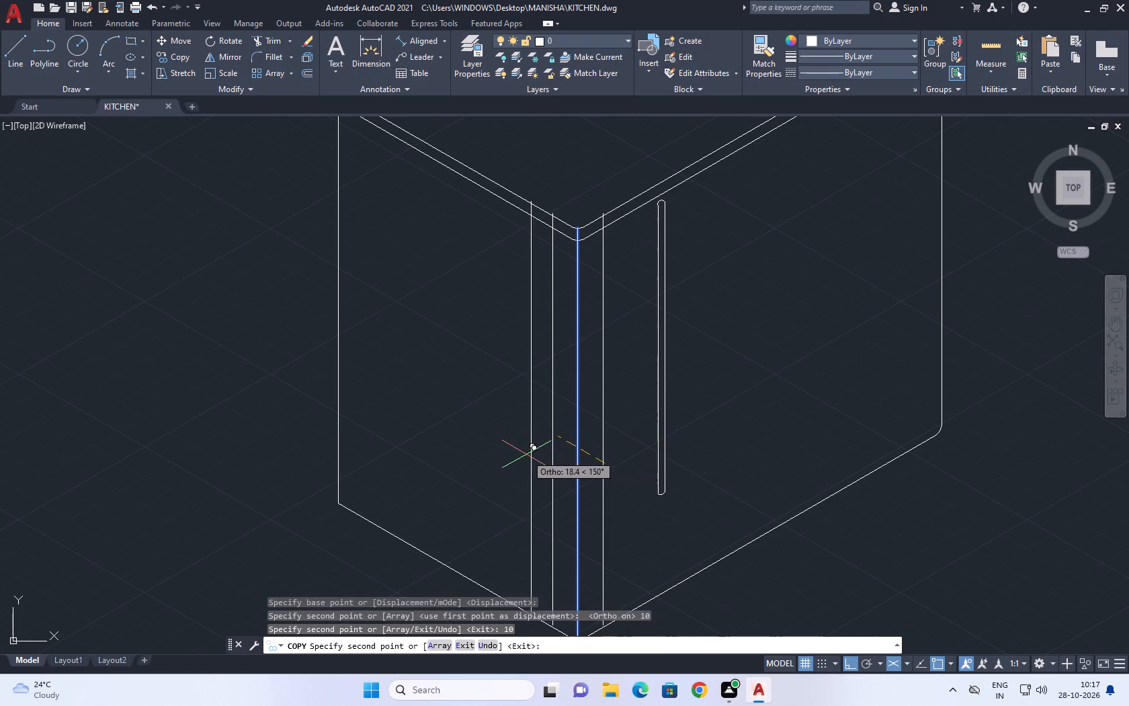
Trim the top stubs of the two copied vertical lines where they project beyond the countertop's upper edge.
{"action": "middle_click_drag", "start_coordinate": [590, 326], "coordinate": [597, 448]}
{"action": "type", "text": "TR"}
{"action": "key", "text": "space"}
{"action": "scroll", "coordinate": [592, 362], "scroll_direction": "up", "scroll_amount": 3}
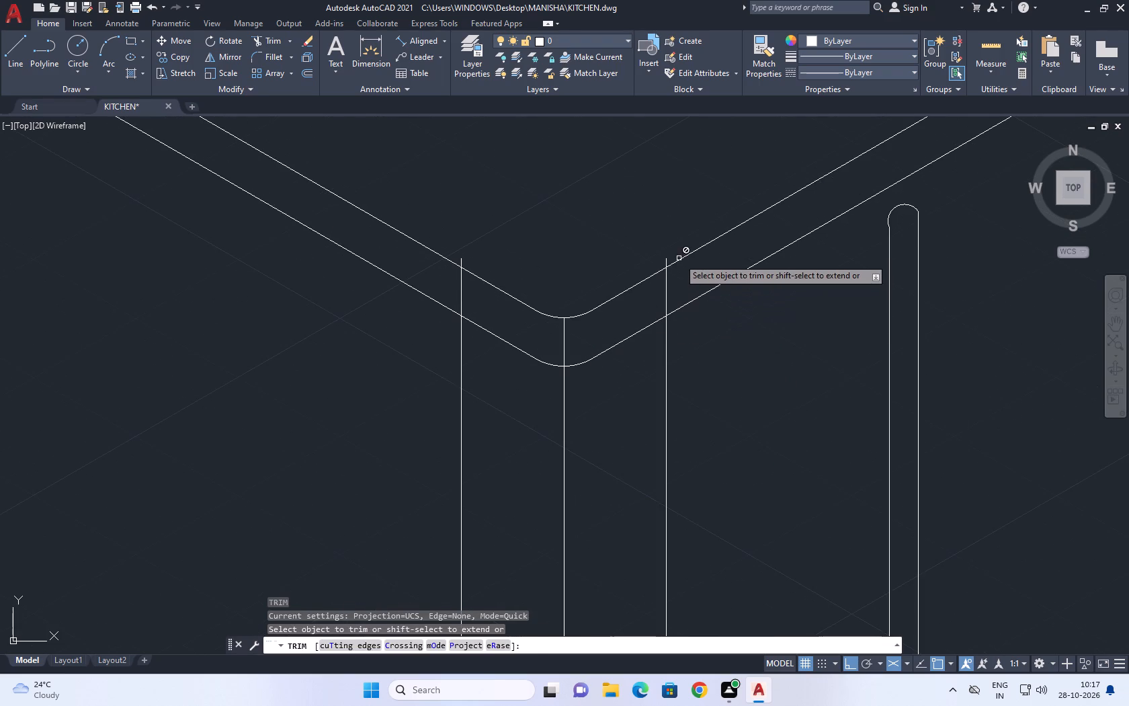
{"action": "left_click", "coordinate": [679, 258]}
{"action": "left_click", "coordinate": [667, 259]}
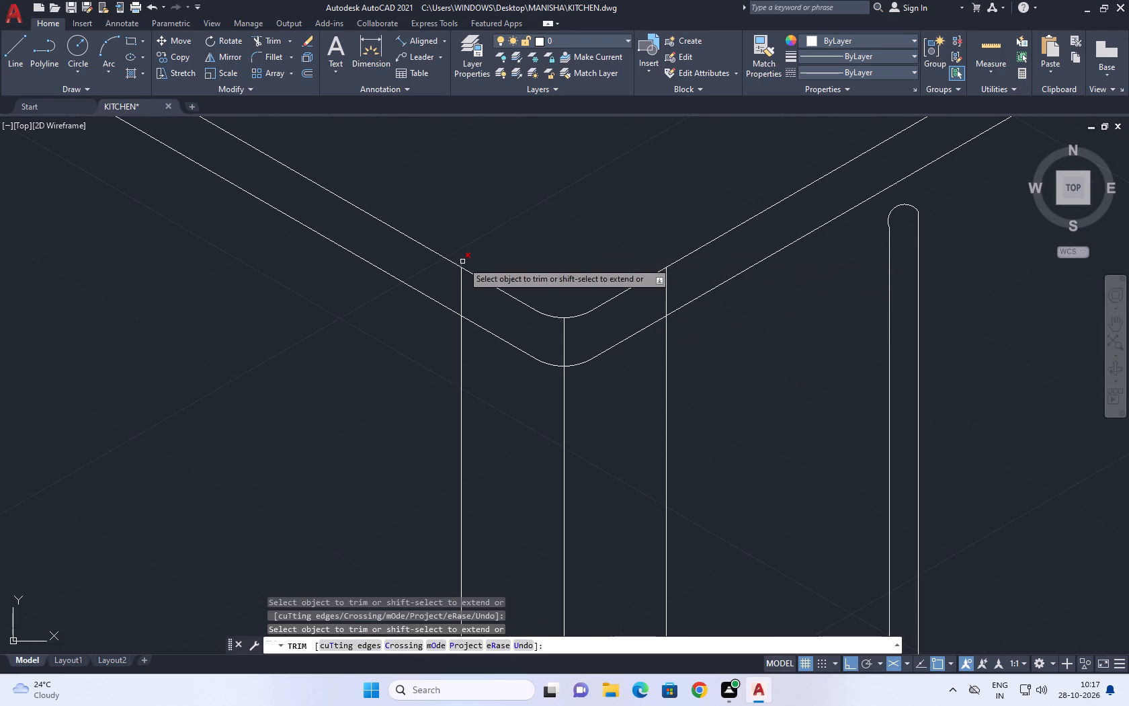
{"action": "left_click", "coordinate": [462, 262]}
{"action": "scroll", "coordinate": [586, 256], "scroll_direction": "down", "scroll_amount": 6}
{"action": "scroll", "coordinate": [585, 416], "scroll_direction": "up", "scroll_amount": 3}
{"action": "key", "text": "Escape"}
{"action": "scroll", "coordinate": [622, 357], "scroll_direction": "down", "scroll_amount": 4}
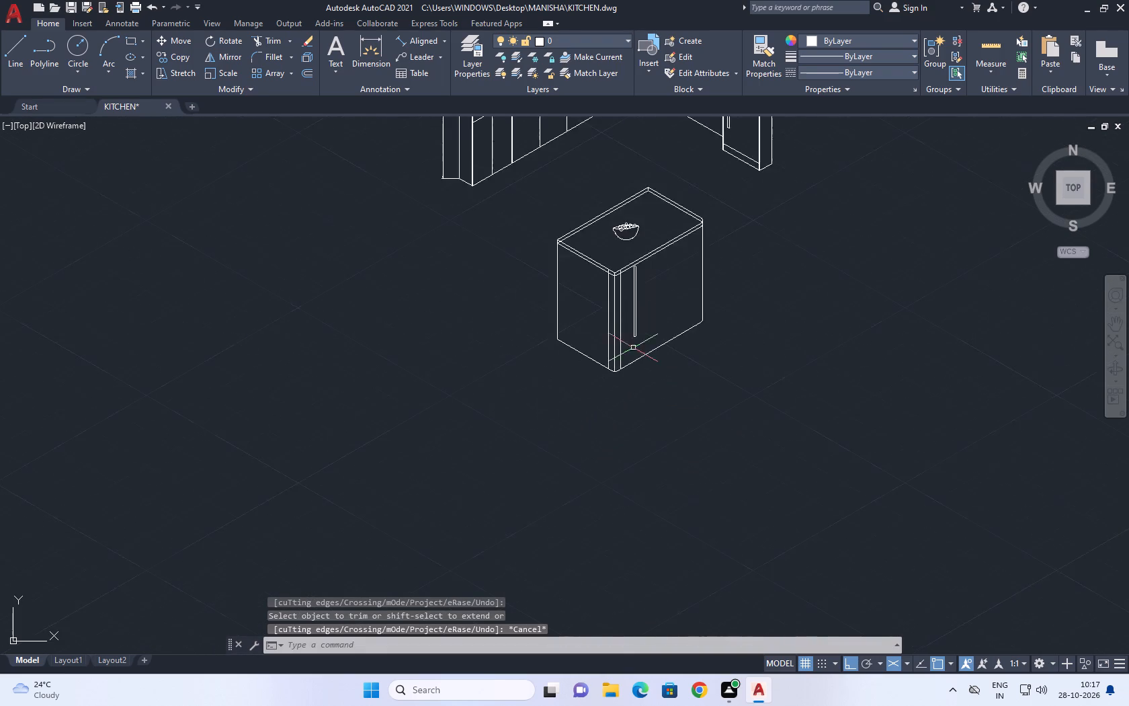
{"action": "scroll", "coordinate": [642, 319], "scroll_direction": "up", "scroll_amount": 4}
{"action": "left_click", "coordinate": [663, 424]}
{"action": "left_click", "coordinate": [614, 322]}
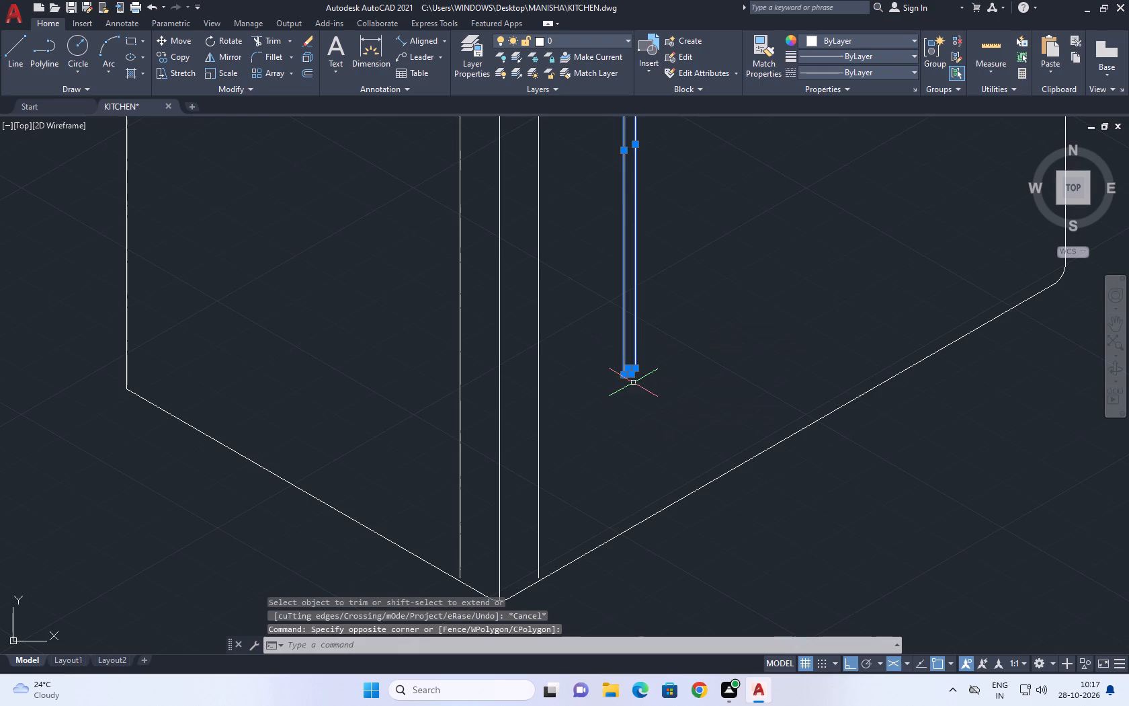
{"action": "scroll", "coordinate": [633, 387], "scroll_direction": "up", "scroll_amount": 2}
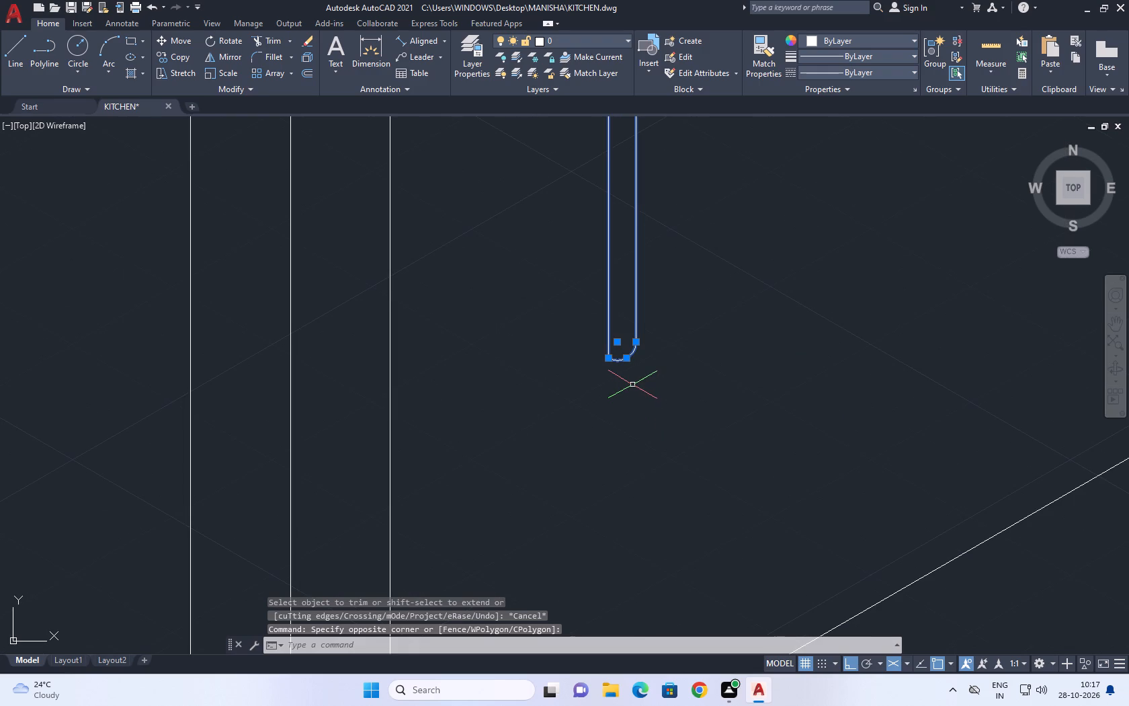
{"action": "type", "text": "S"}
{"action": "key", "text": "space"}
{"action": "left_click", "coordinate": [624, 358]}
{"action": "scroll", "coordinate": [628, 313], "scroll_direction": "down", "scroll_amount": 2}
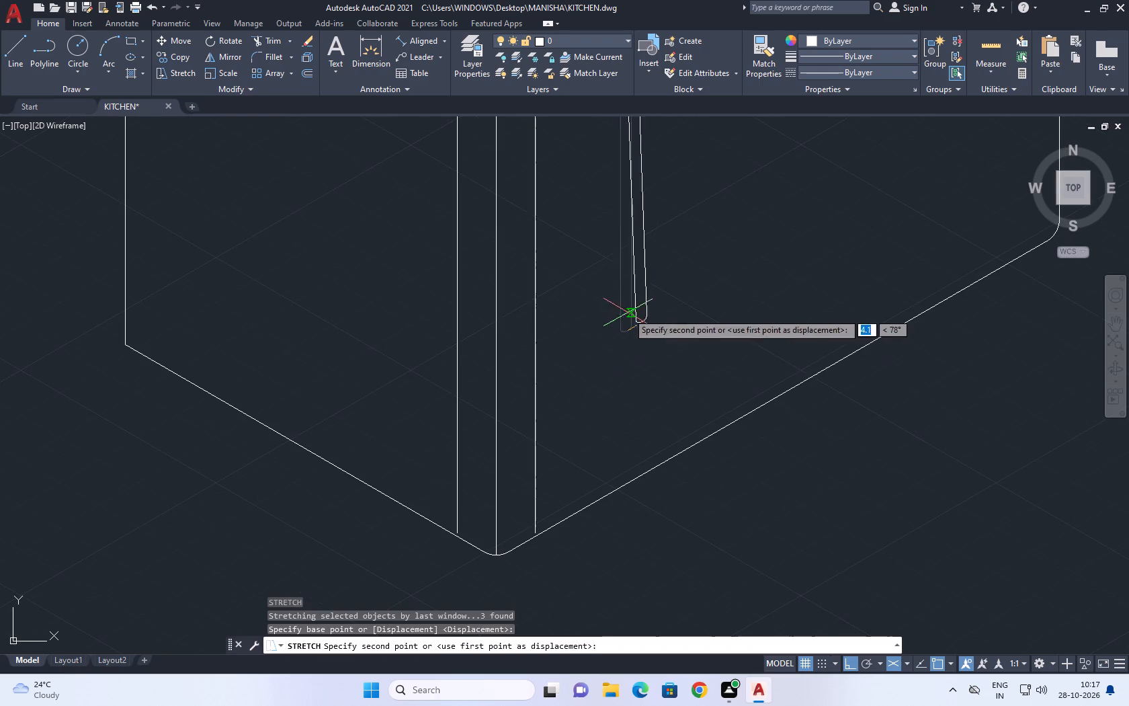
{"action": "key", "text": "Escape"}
Move the rounded bar's bottom arc straight down in the right isoplane, clear of the bar's two vertical lines.
{"action": "scroll", "coordinate": [639, 341], "scroll_direction": "up", "scroll_amount": 2}
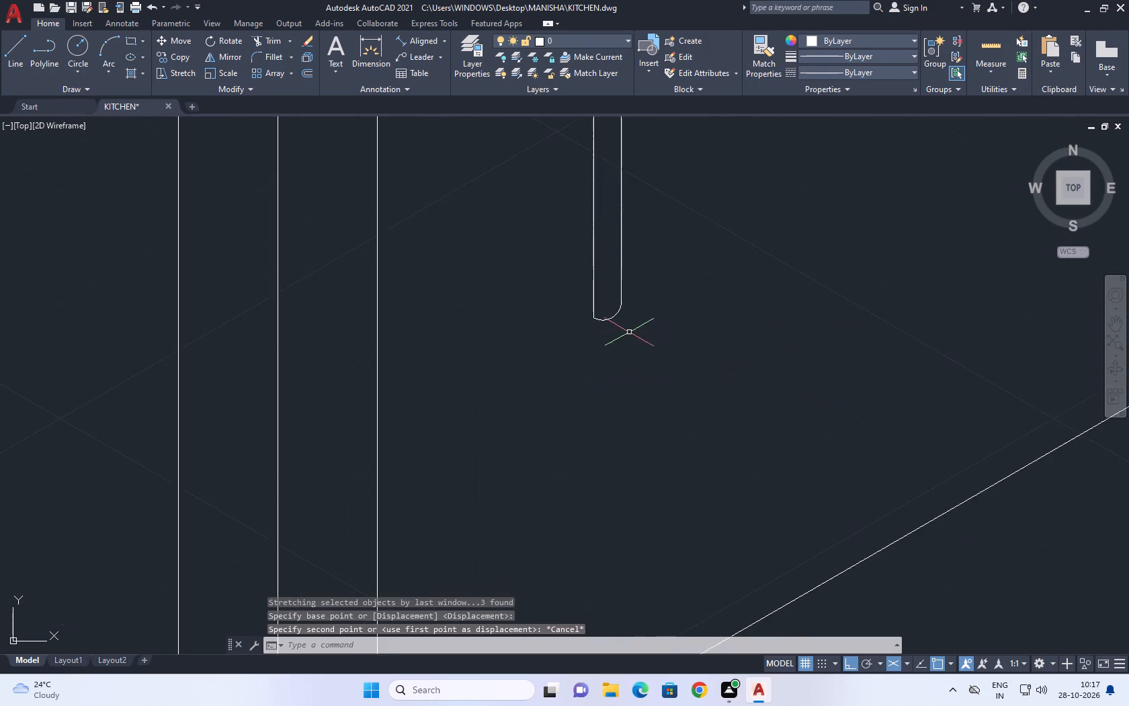
{"action": "scroll", "coordinate": [628, 332], "scroll_direction": "up", "scroll_amount": 1}
{"action": "left_click_drag", "start_coordinate": [600, 346], "coordinate": [590, 338]}
{"action": "left_click", "coordinate": [584, 312]}
{"action": "middle_click_drag", "start_coordinate": [593, 317], "coordinate": [586, 229]}
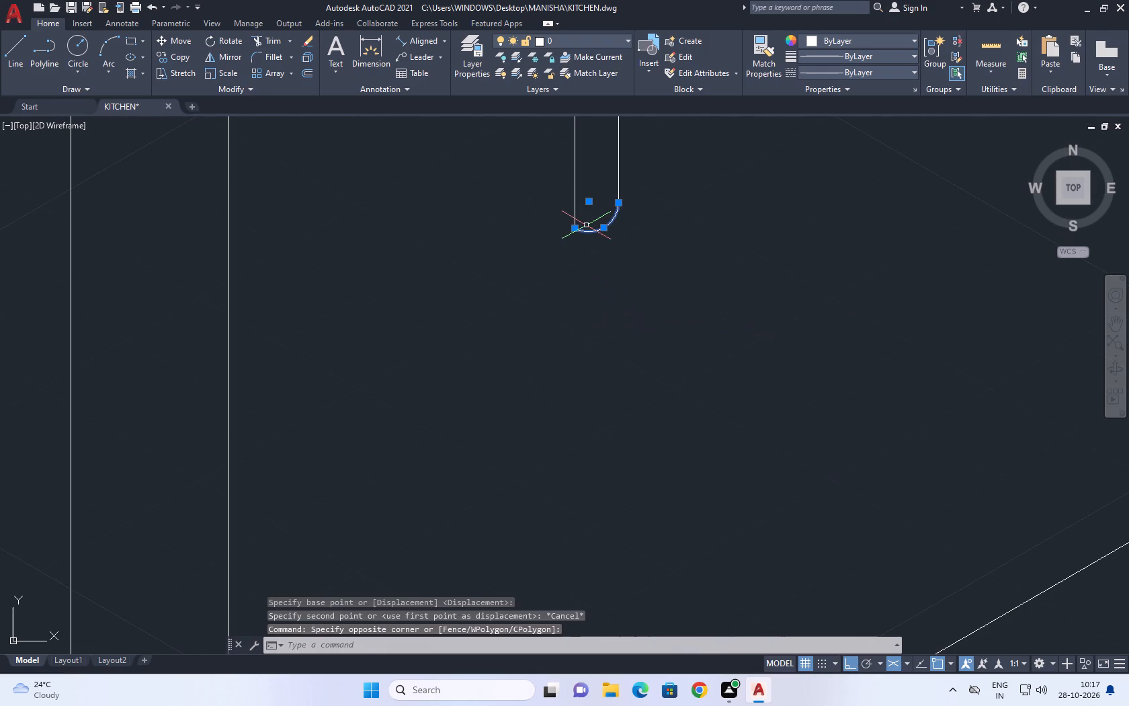
{"action": "key", "text": "m"}
{"action": "key", "text": "space"}
{"action": "left_click", "coordinate": [601, 229]}
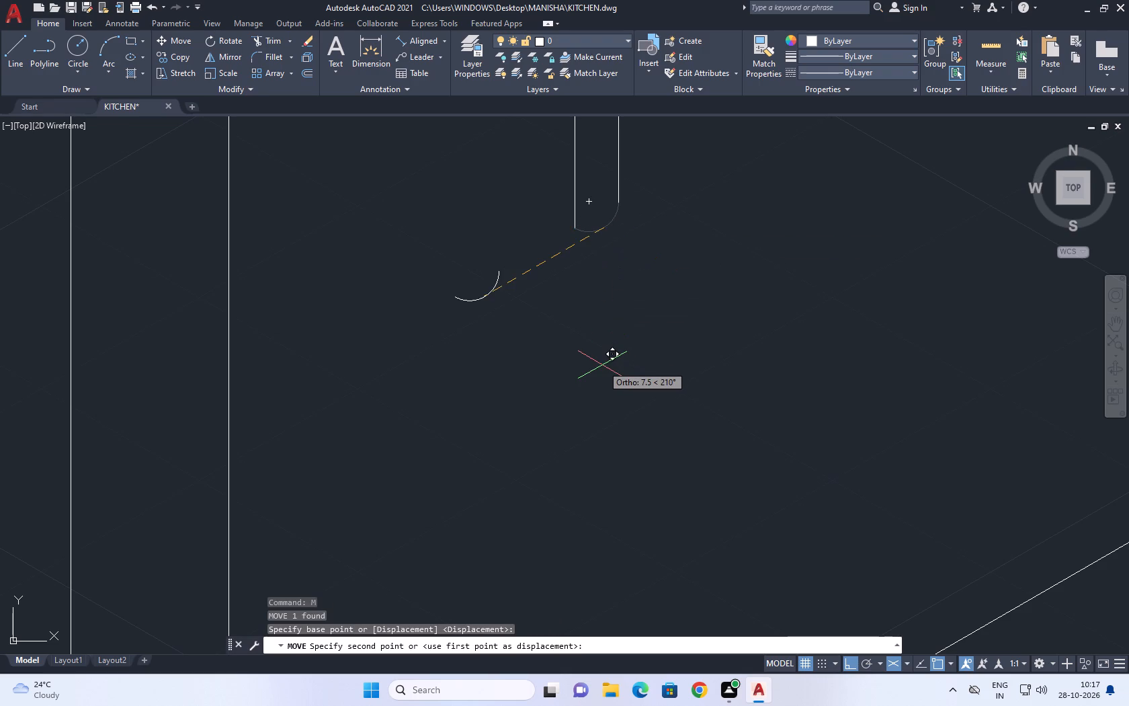
{"action": "key", "text": "F5"}
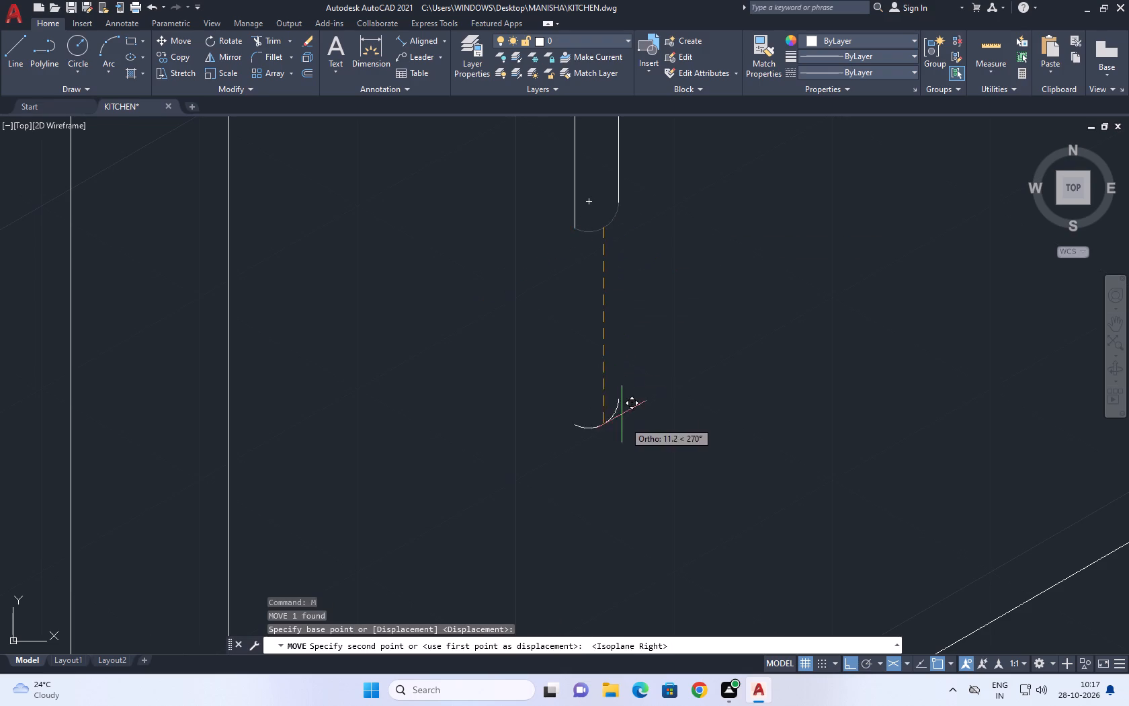
{"action": "middle_click_drag", "start_coordinate": [626, 423], "coordinate": [623, 343]}
{"action": "scroll", "coordinate": [628, 403], "scroll_direction": "up", "scroll_amount": 1}
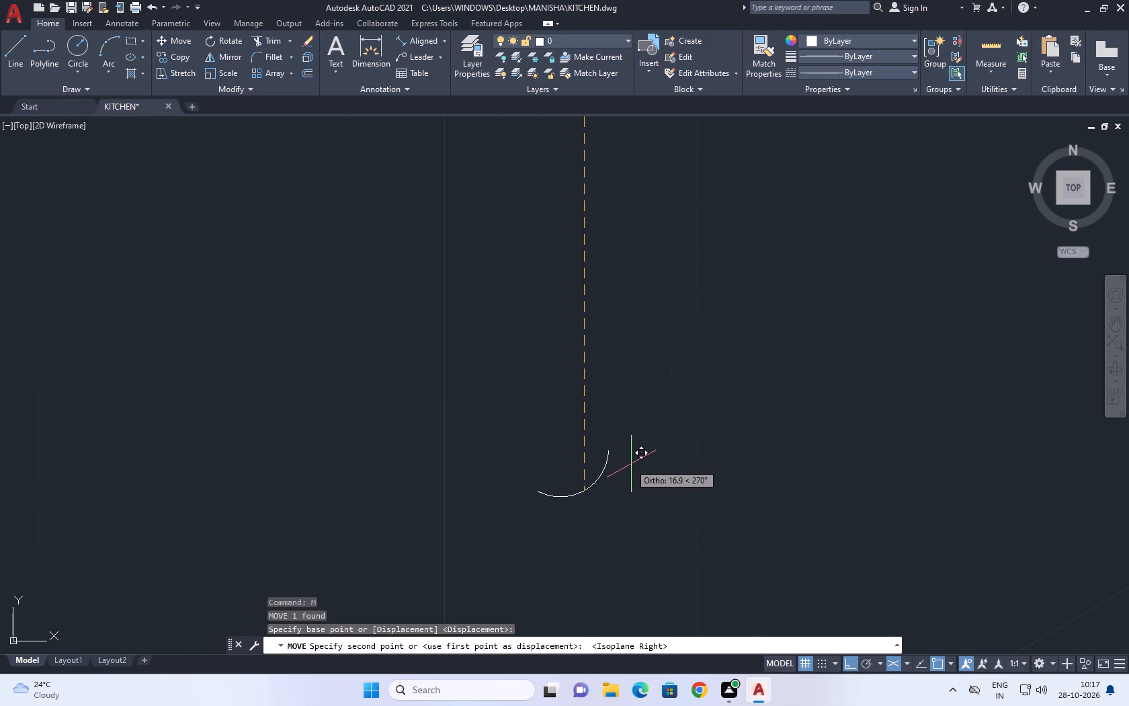
{"action": "scroll", "coordinate": [635, 459], "scroll_direction": "down", "scroll_amount": 3}
{"action": "left_click", "coordinate": [636, 463]}
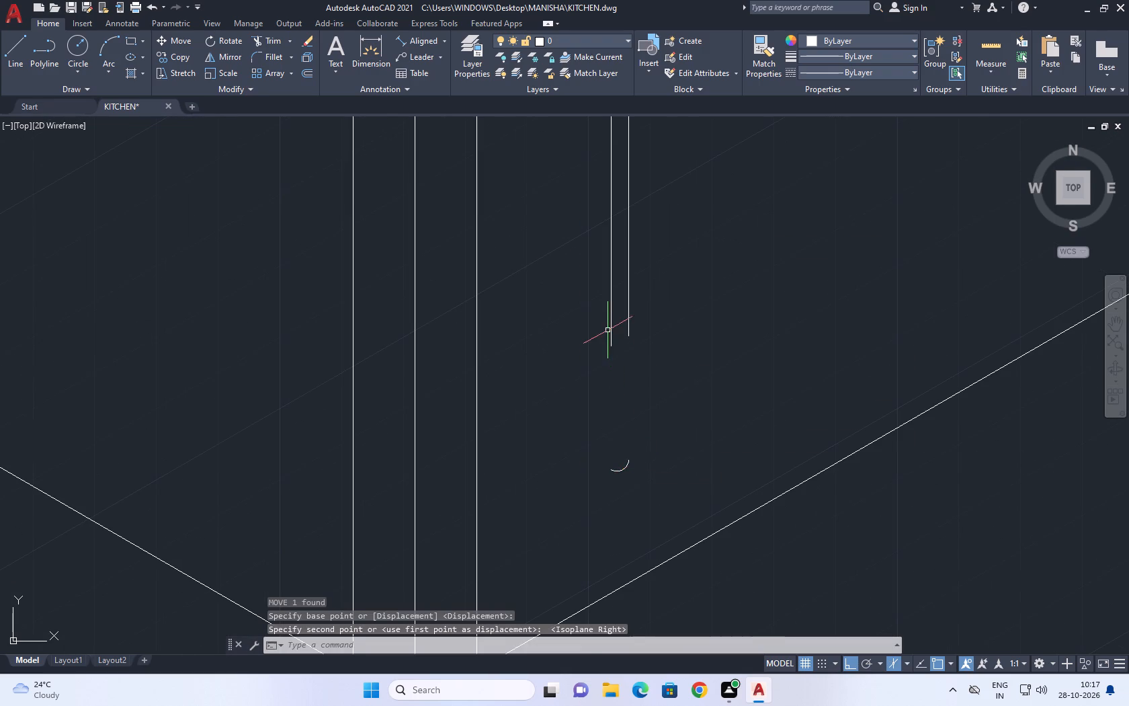
Extend the rounded bar's two vertical lines down to the moved bottom arc.
{"action": "middle_click_drag", "start_coordinate": [607, 340], "coordinate": [608, 382]}
{"action": "type", "text": "EX"}
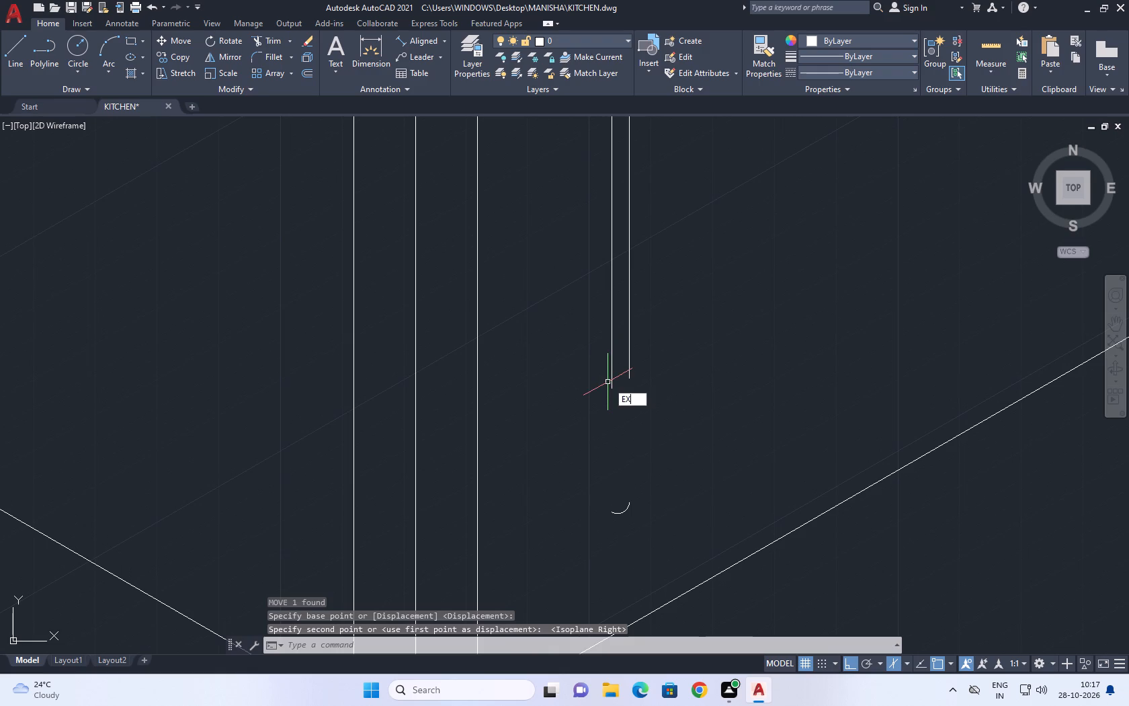
{"action": "key", "text": "space"}
{"action": "left_click", "coordinate": [653, 314]}
{"action": "left_click", "coordinate": [610, 351]}
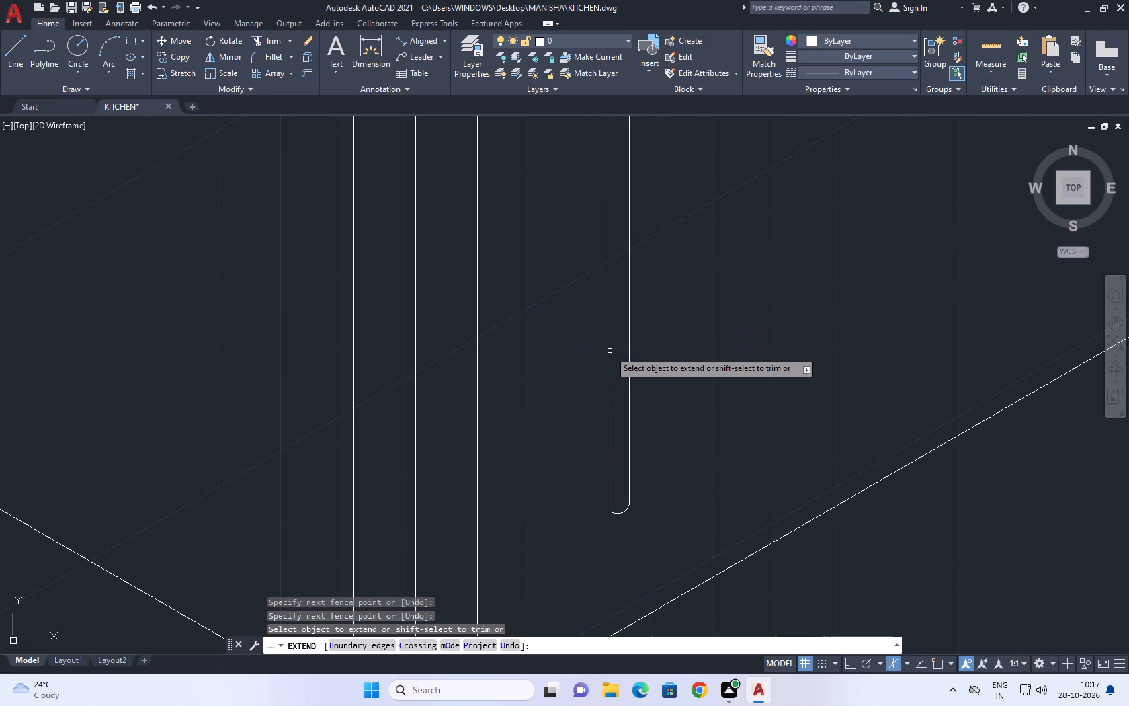
{"action": "scroll", "coordinate": [664, 389], "scroll_direction": "down", "scroll_amount": 2}
{"action": "key", "text": "Escape"}
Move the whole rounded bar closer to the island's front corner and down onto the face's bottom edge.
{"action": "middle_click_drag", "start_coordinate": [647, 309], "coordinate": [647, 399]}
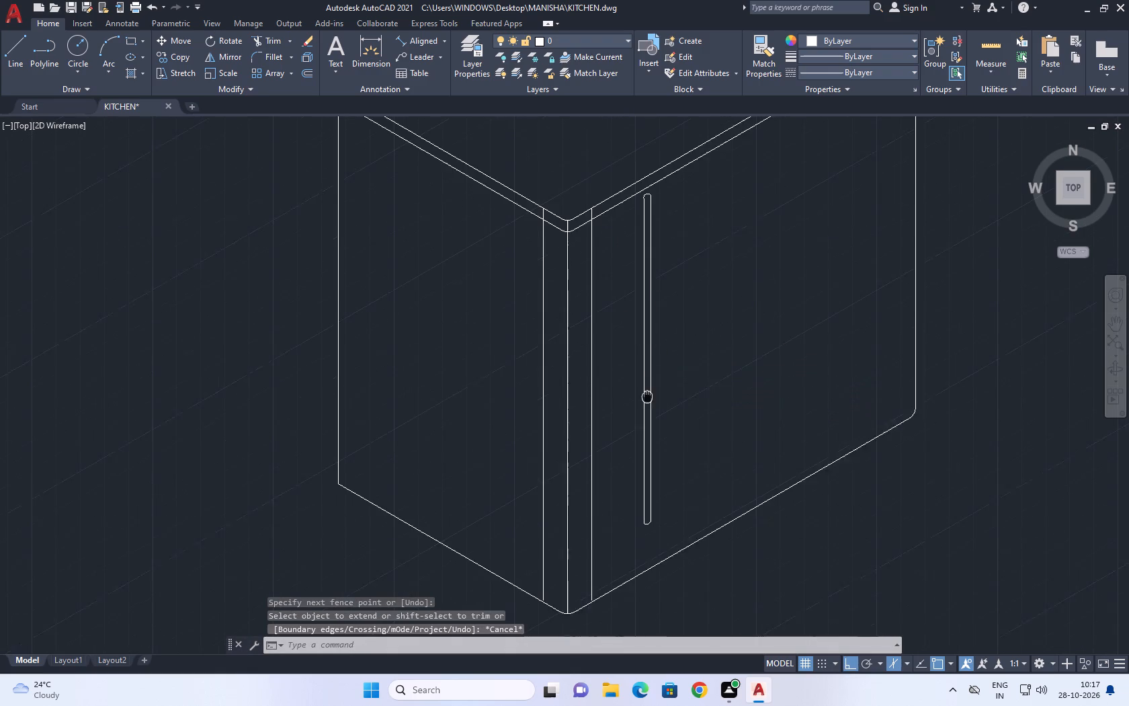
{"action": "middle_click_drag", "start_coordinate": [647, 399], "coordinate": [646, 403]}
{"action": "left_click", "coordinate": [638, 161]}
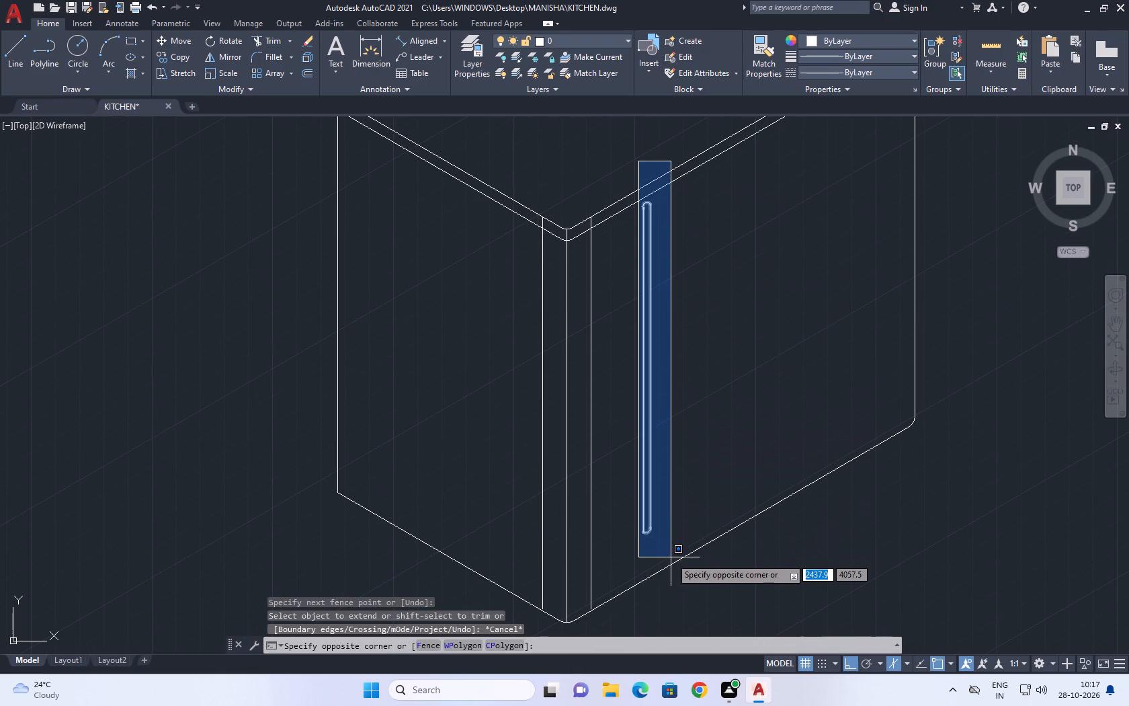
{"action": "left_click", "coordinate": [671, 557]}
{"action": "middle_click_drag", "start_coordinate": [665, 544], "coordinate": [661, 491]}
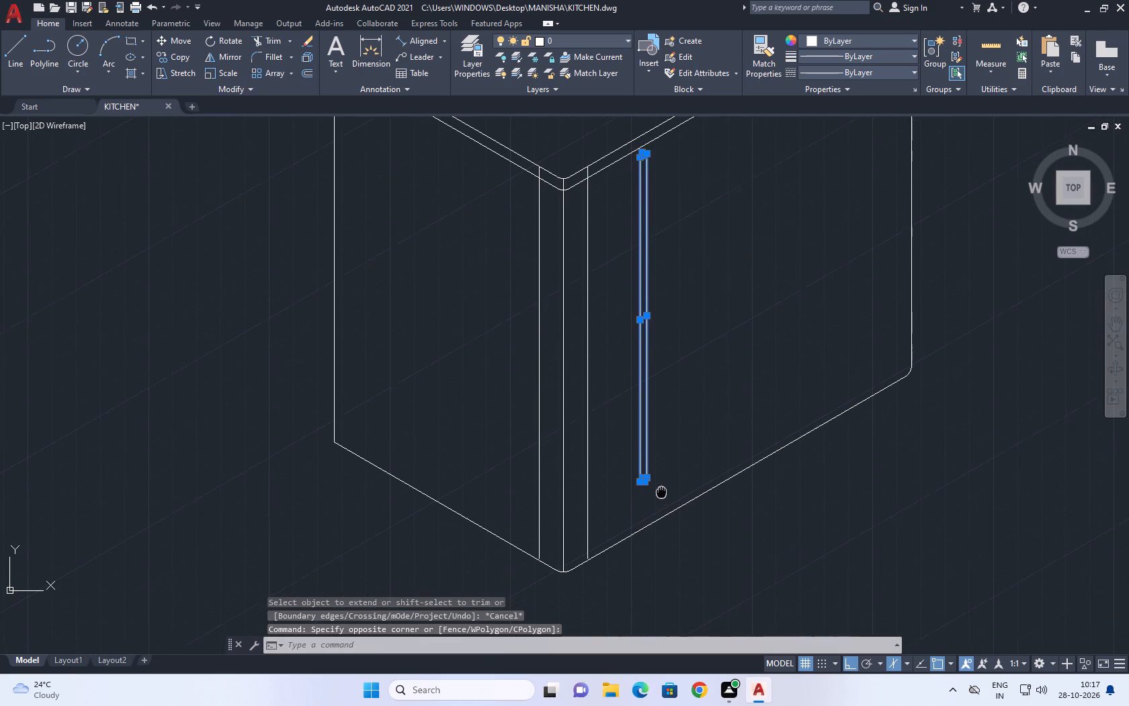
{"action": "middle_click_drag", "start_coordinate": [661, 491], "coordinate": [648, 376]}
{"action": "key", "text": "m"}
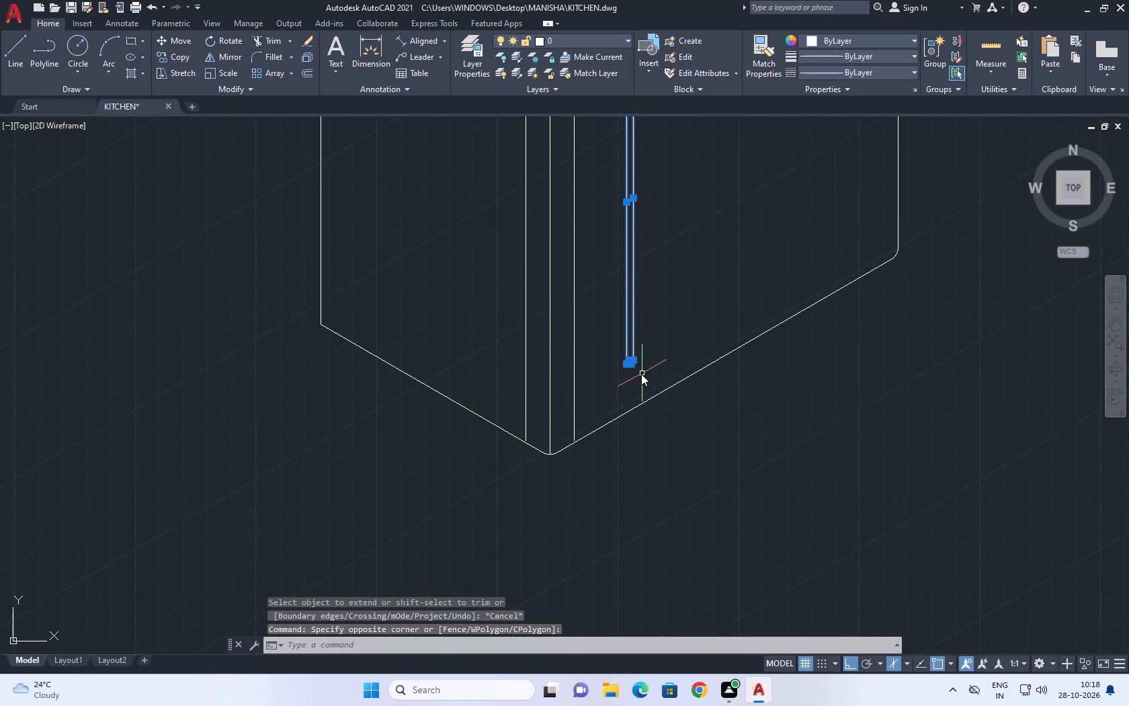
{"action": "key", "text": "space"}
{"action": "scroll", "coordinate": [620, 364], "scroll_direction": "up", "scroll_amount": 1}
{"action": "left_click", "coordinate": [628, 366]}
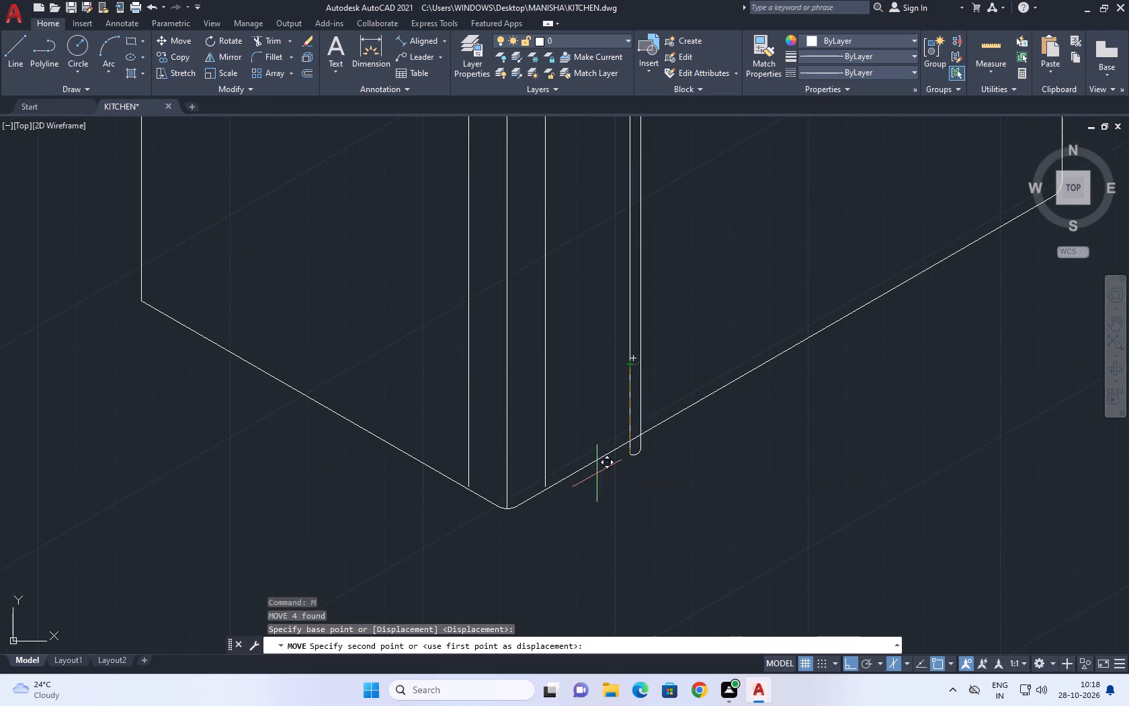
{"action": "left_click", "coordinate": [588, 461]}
Move the whole rounded bar up so its top arc meets the countertop's lower edge, just beside the corner's side line.
{"action": "scroll", "coordinate": [624, 463], "scroll_direction": "down", "scroll_amount": 3}
{"action": "scroll", "coordinate": [616, 339], "scroll_direction": "up", "scroll_amount": 3}
{"action": "left_click", "coordinate": [605, 288]}
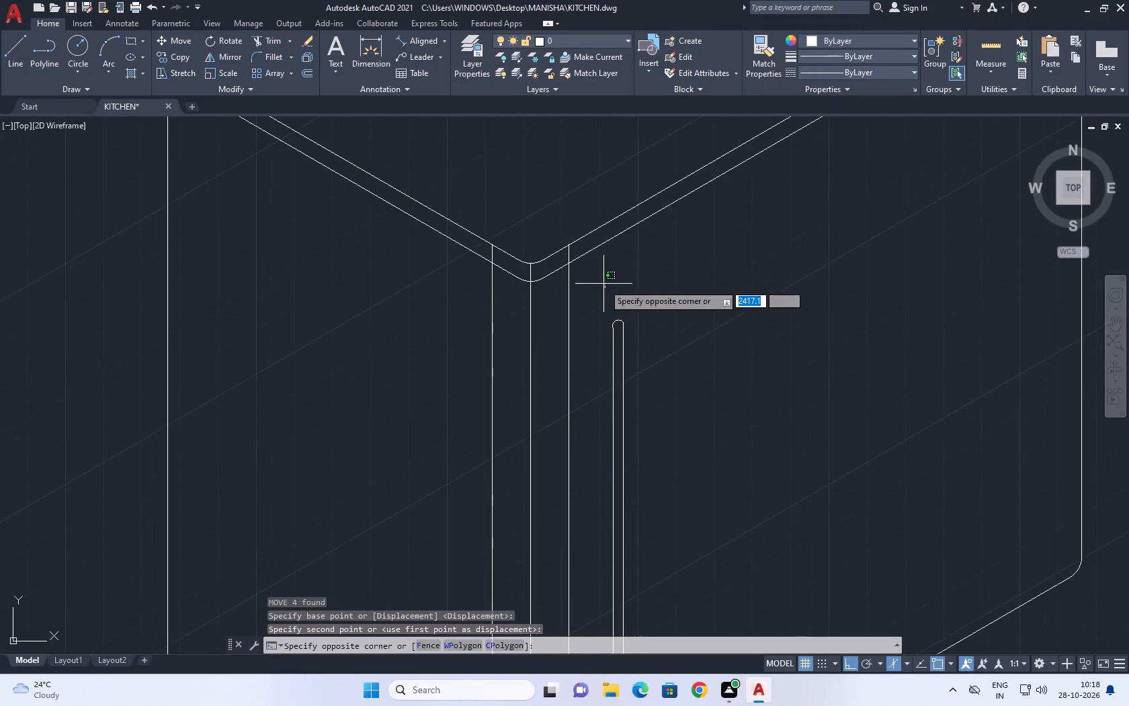
{"action": "scroll", "coordinate": [642, 319], "scroll_direction": "down", "scroll_amount": 3}
{"action": "left_click", "coordinate": [665, 476]}
{"action": "middle_click_drag", "start_coordinate": [635, 386], "coordinate": [657, 455]}
{"action": "type", "text": "M"}
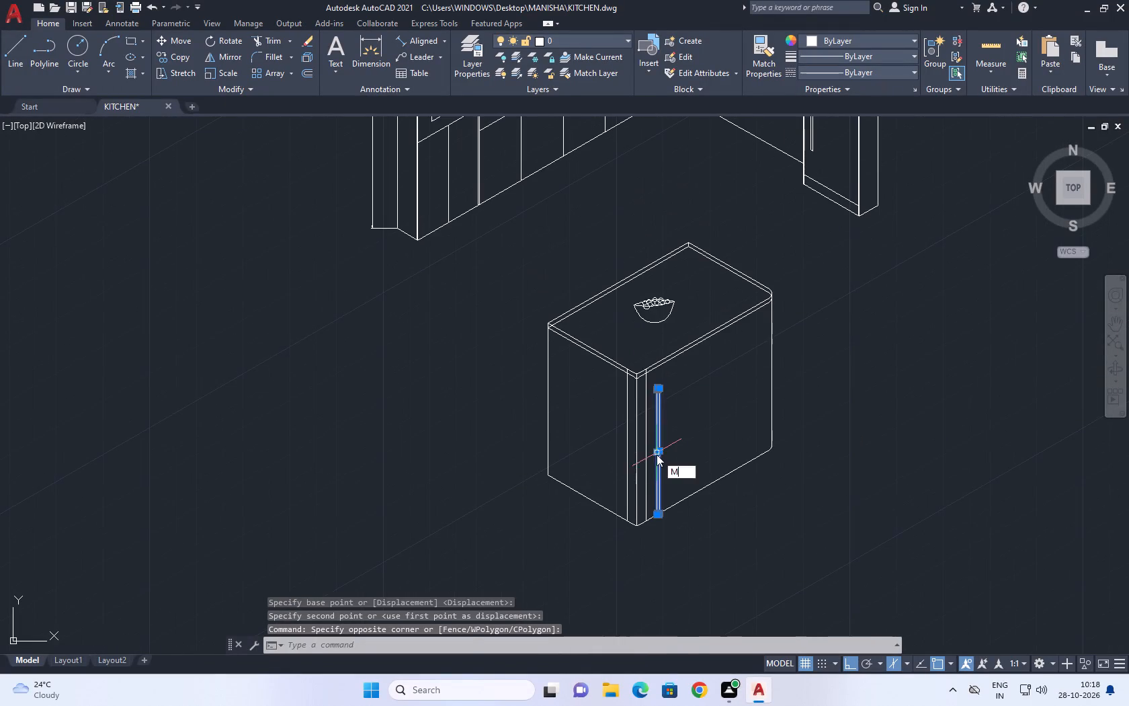
{"action": "key", "text": "space"}
{"action": "scroll", "coordinate": [650, 398], "scroll_direction": "up", "scroll_amount": 4}
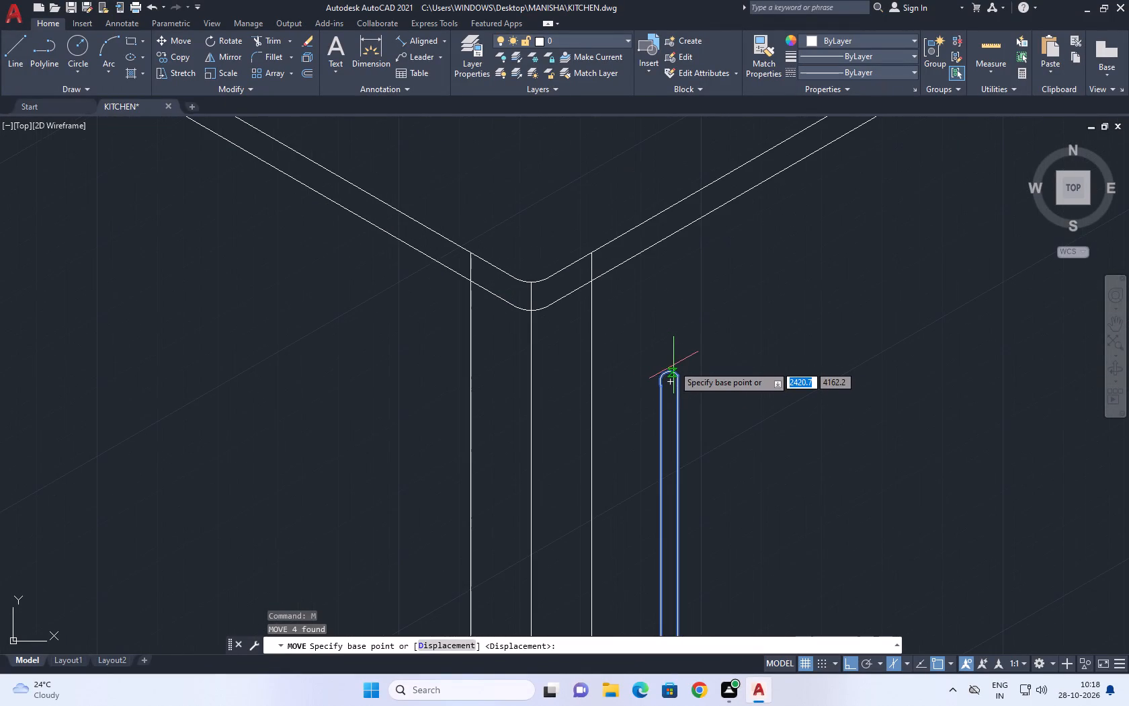
{"action": "left_click", "coordinate": [669, 368]}
{"action": "left_click", "coordinate": [618, 267]}
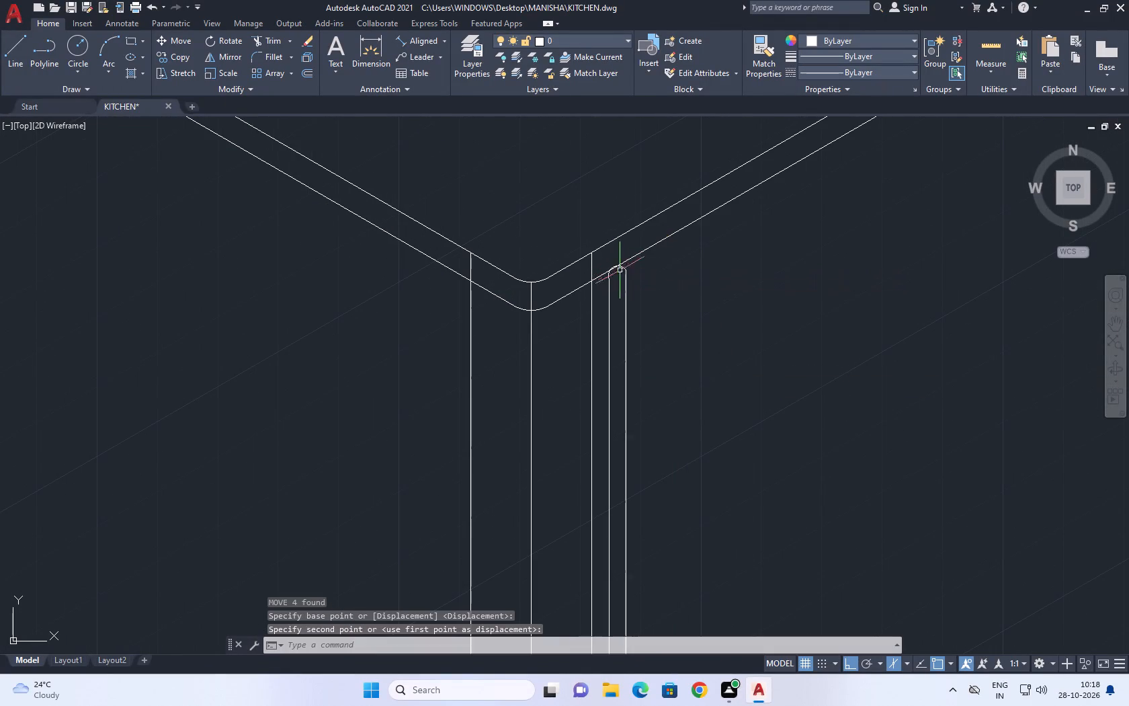
Flatten the rounded bar's top arc slightly by stretching its midpoint inward near the countertop's lower edge.
{"action": "scroll", "coordinate": [632, 284], "scroll_direction": "down", "scroll_amount": 1}
{"action": "middle_click", "coordinate": [641, 381]}
{"action": "scroll", "coordinate": [622, 266], "scroll_direction": "up", "scroll_amount": 5}
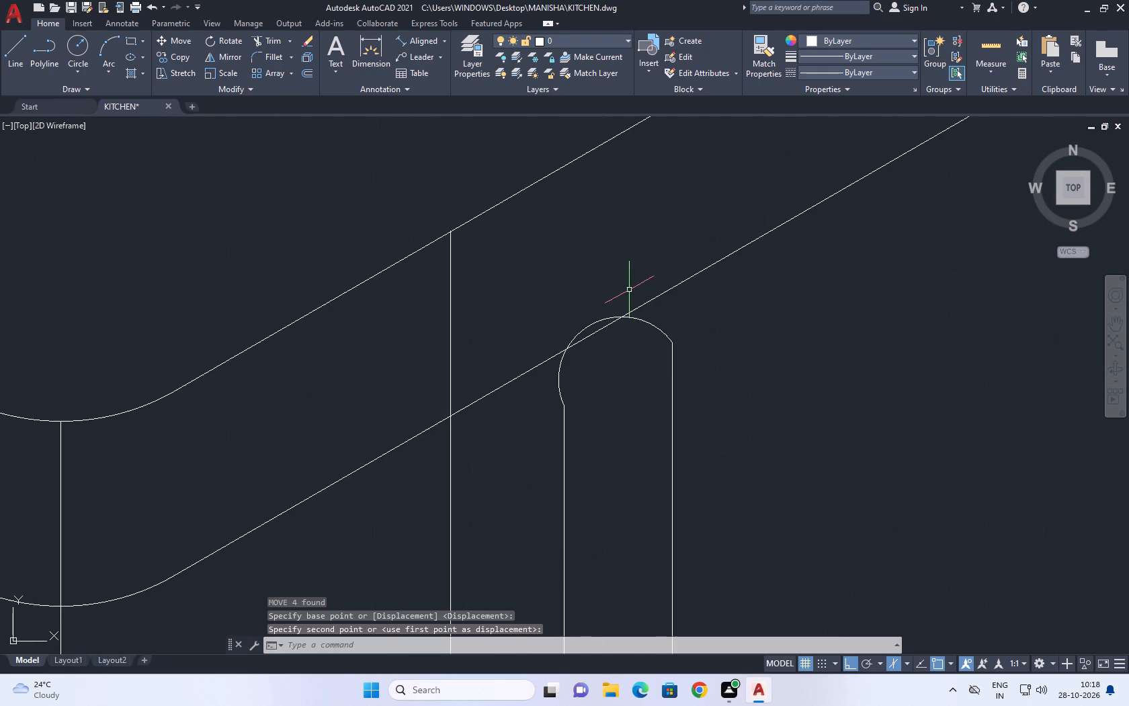
{"action": "left_click", "coordinate": [654, 322]}
{"action": "left_click", "coordinate": [647, 329]}
{"action": "scroll", "coordinate": [580, 321], "scroll_direction": "up", "scroll_amount": 1}
{"action": "left_click", "coordinate": [595, 327]}
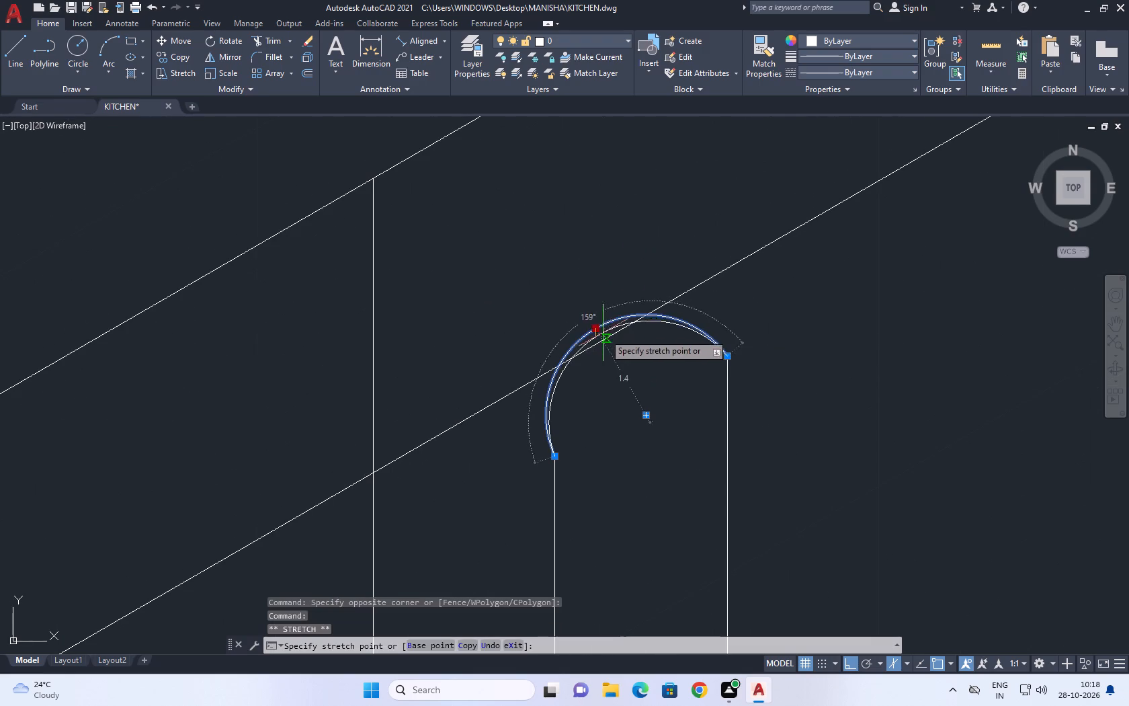
{"action": "left_click", "coordinate": [613, 334]}
{"action": "scroll", "coordinate": [685, 329], "scroll_direction": "down", "scroll_amount": 8}
{"action": "middle_click_drag", "start_coordinate": [724, 515], "coordinate": [704, 408]}
{"action": "key", "text": "Escape"}
Extend the two vertical lines flanking the island's front corner down to the island's bottom edges.
{"action": "scroll", "coordinate": [665, 501], "scroll_direction": "up", "scroll_amount": 3}
{"action": "middle_click_drag", "start_coordinate": [593, 444], "coordinate": [610, 479]}
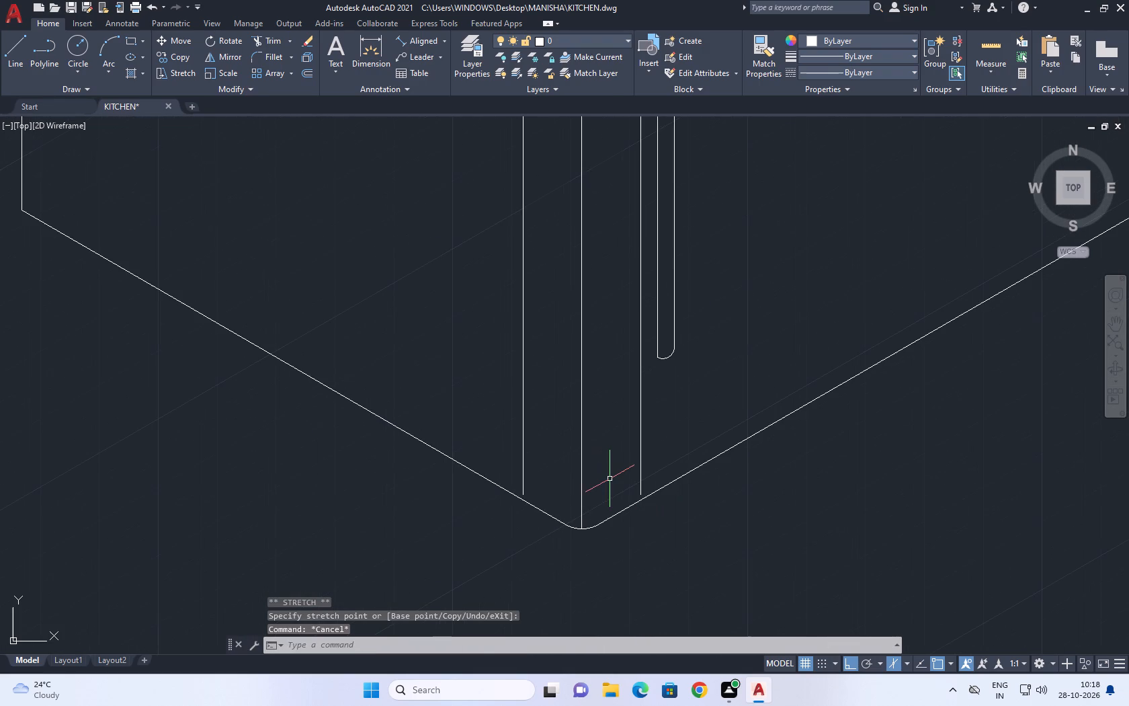
{"action": "type", "text": "EX"}
{"action": "key", "text": "space"}
{"action": "left_click", "coordinate": [642, 482]}
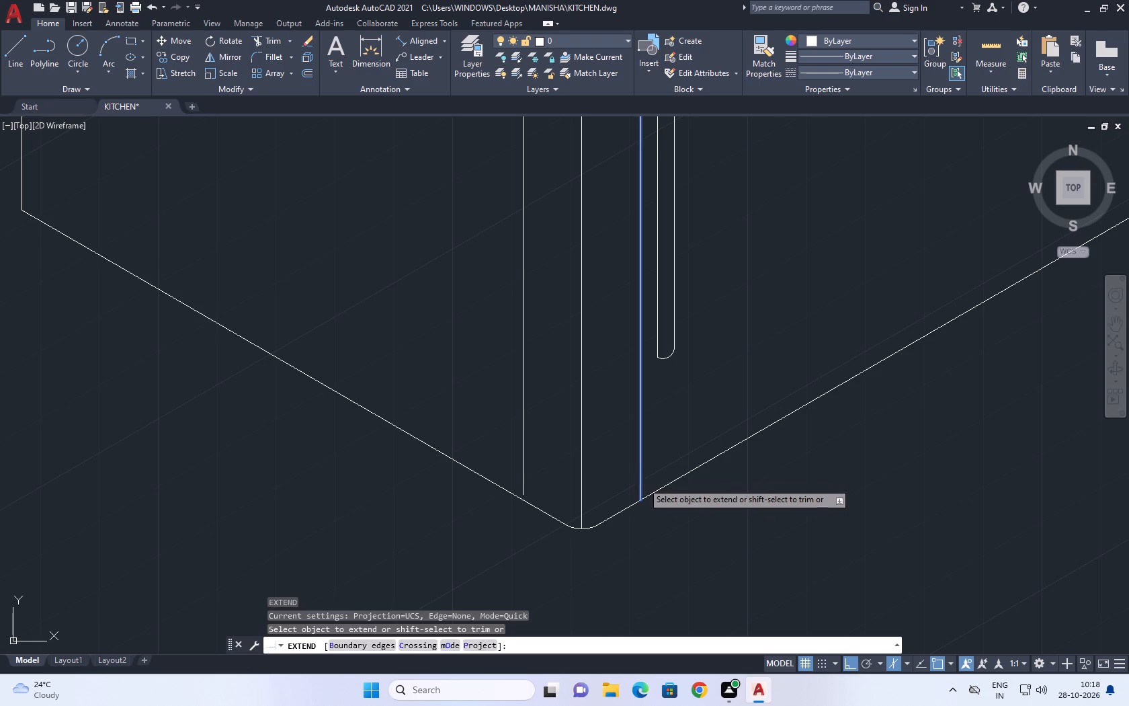
{"action": "left_click", "coordinate": [511, 438]}
{"action": "key", "text": "Escape"}
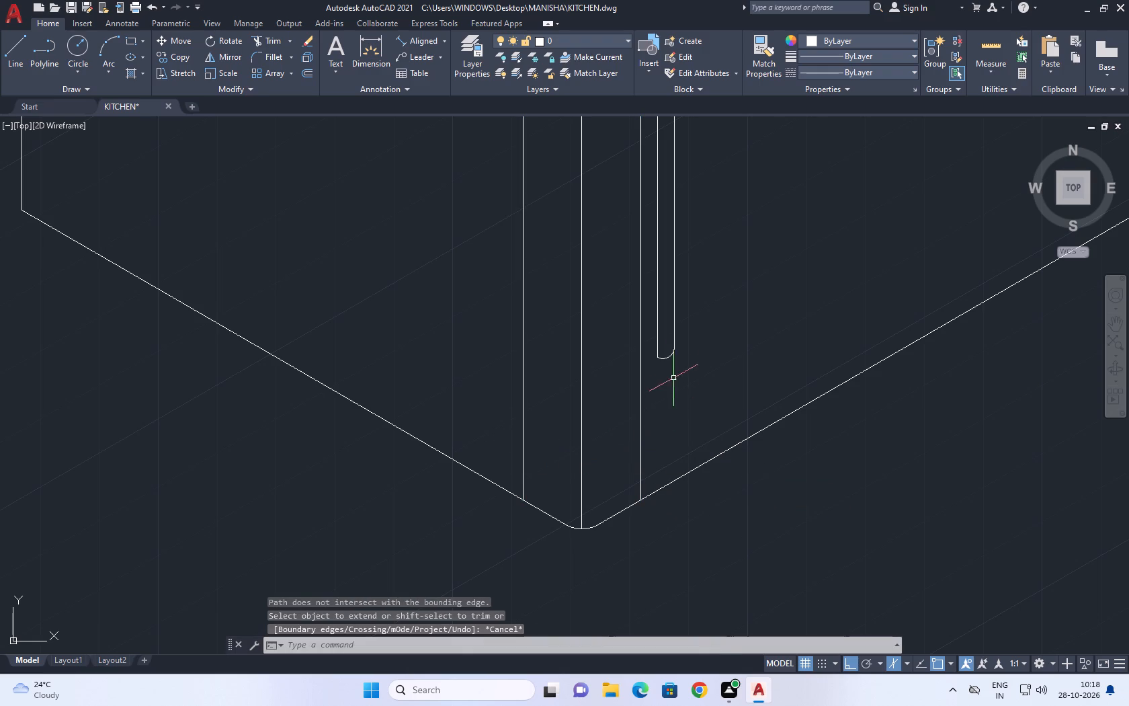
Move the rounded bar's bottom arc about 18.7 units straight down onto the island's bottom edge.
{"action": "scroll", "coordinate": [667, 356], "scroll_direction": "up", "scroll_amount": 2}
{"action": "left_click_drag", "start_coordinate": [676, 396], "coordinate": [670, 379]}
{"action": "left_click", "coordinate": [651, 325]}
{"action": "middle_click_drag", "start_coordinate": [659, 375], "coordinate": [634, 286]}
{"action": "key", "text": "m"}
{"action": "key", "text": "space"}
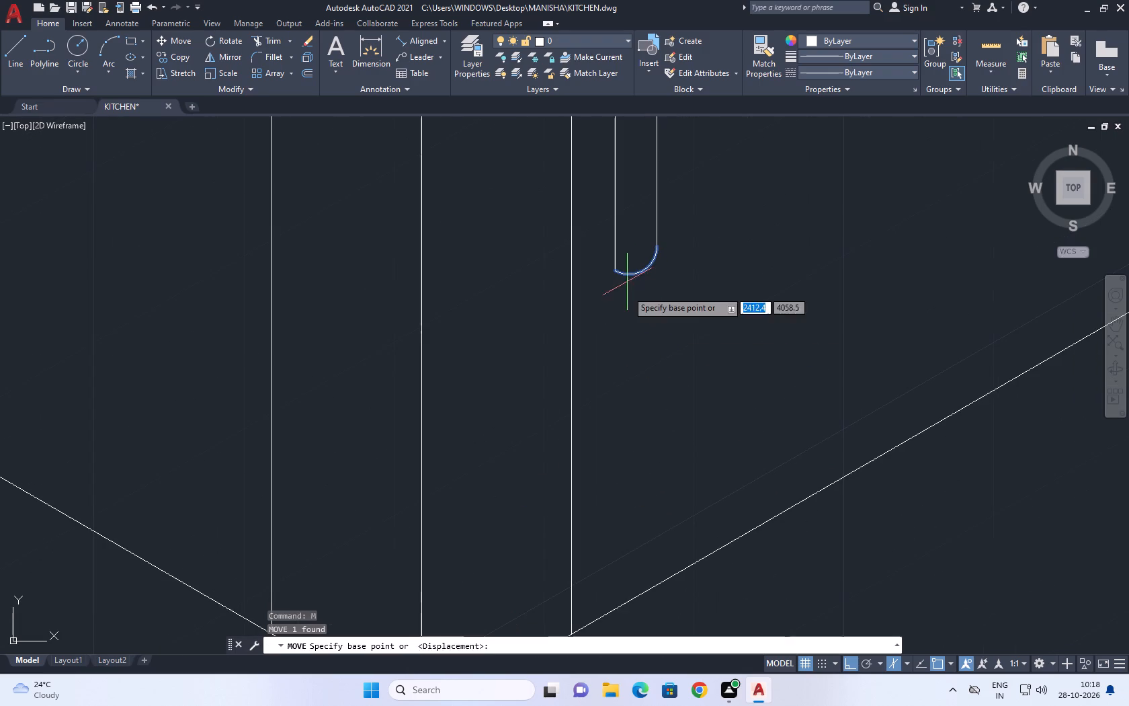
{"action": "left_click", "coordinate": [639, 272]}
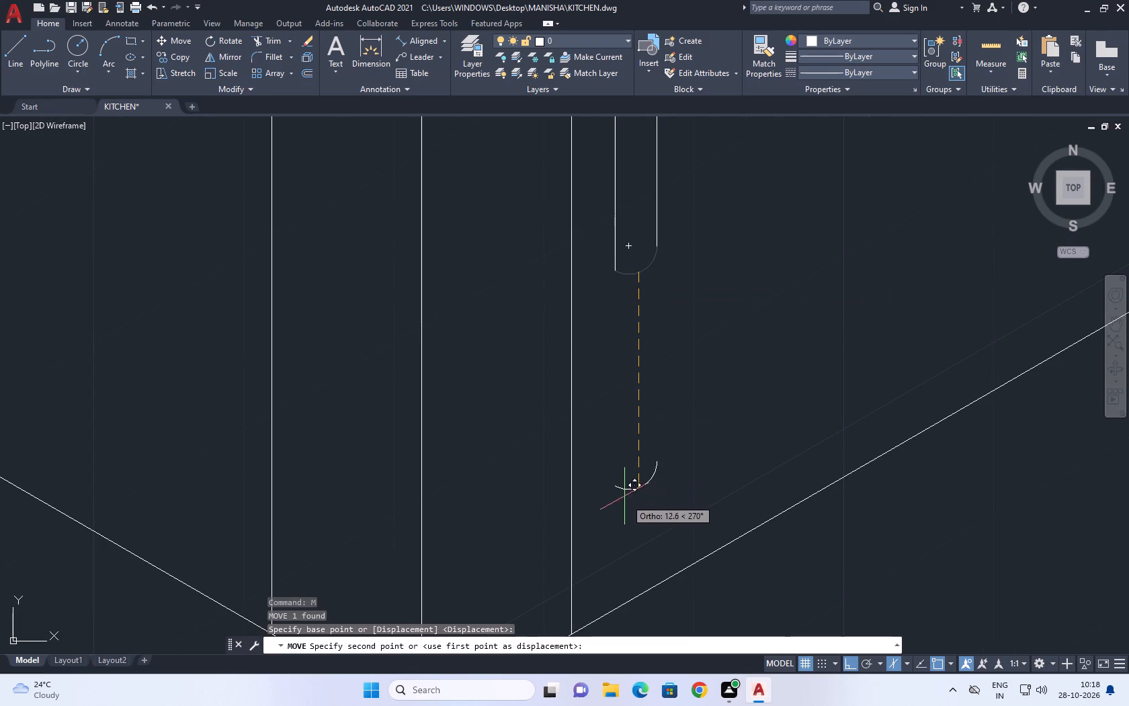
{"action": "left_click", "coordinate": [636, 595]}
Extend the rounded bar's two vertical lines down to the bottom of the island face.
{"action": "middle_click_drag", "start_coordinate": [618, 318], "coordinate": [618, 356]}
{"action": "type", "text": "EX"}
{"action": "key", "text": "space"}
{"action": "left_click", "coordinate": [607, 293]}
{"action": "left_click", "coordinate": [657, 315]}
{"action": "left_click", "coordinate": [663, 274]}
{"action": "left_click", "coordinate": [647, 260]}
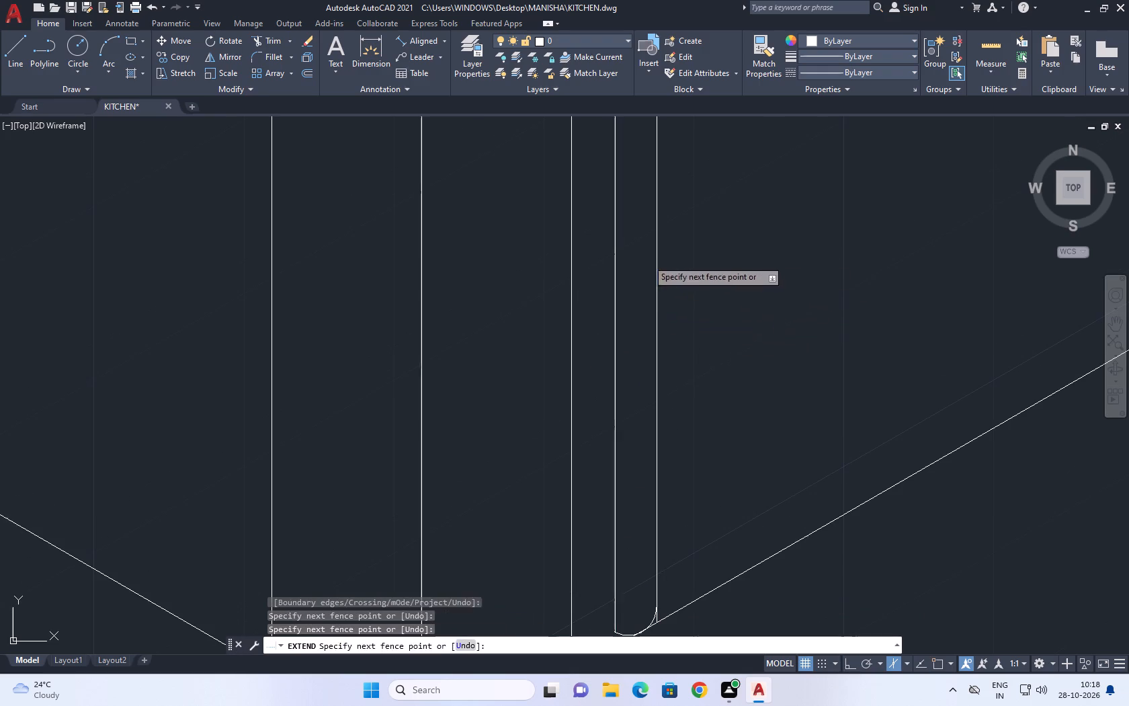
{"action": "key", "text": "Escape"}
Move the bottom arc so its corner-side endpoint meets the lower end of the bar's nearer vertical line.
{"action": "middle_click_drag", "start_coordinate": [675, 512], "coordinate": [628, 195]}
{"action": "scroll", "coordinate": [602, 323], "scroll_direction": "up", "scroll_amount": 2}
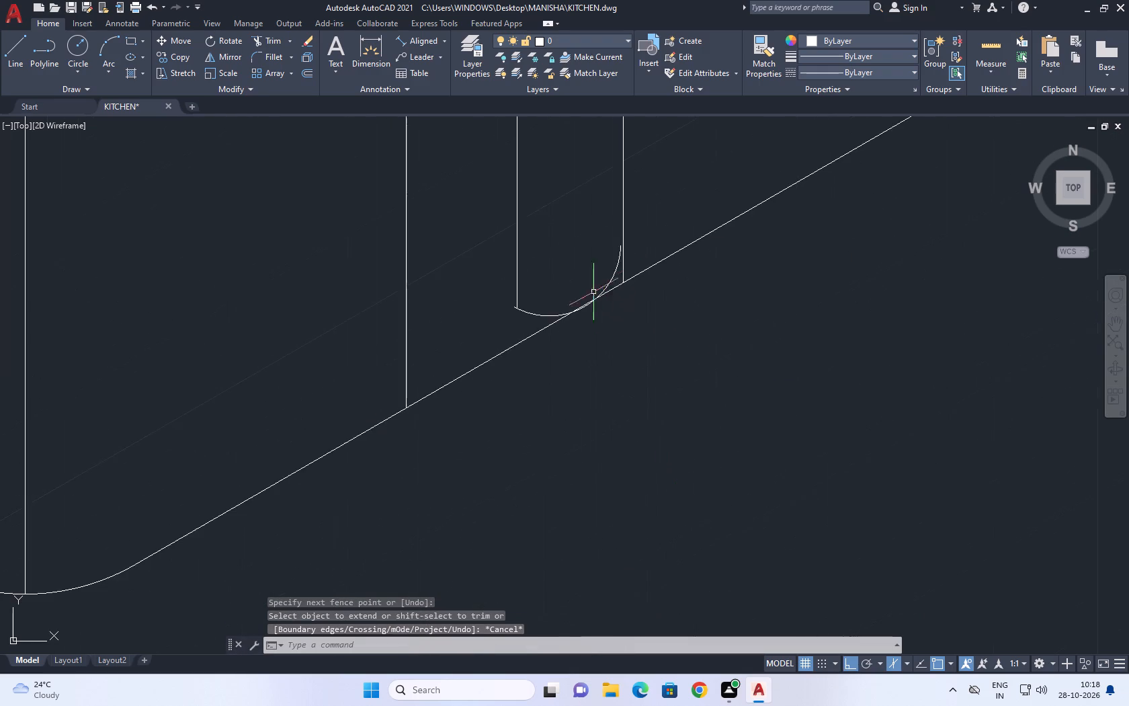
{"action": "scroll", "coordinate": [620, 249], "scroll_direction": "up", "scroll_amount": 2}
{"action": "left_click", "coordinate": [596, 324]}
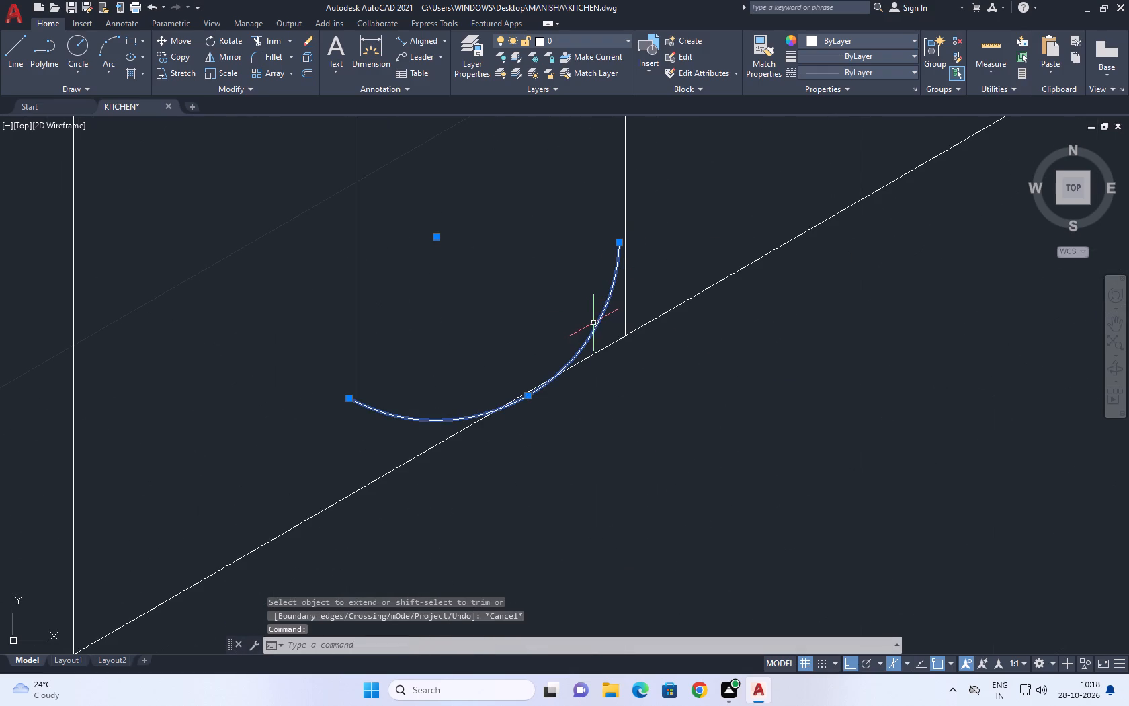
{"action": "key", "text": "m"}
{"action": "key", "text": "space"}
{"action": "scroll", "coordinate": [334, 414], "scroll_direction": "up", "scroll_amount": 3}
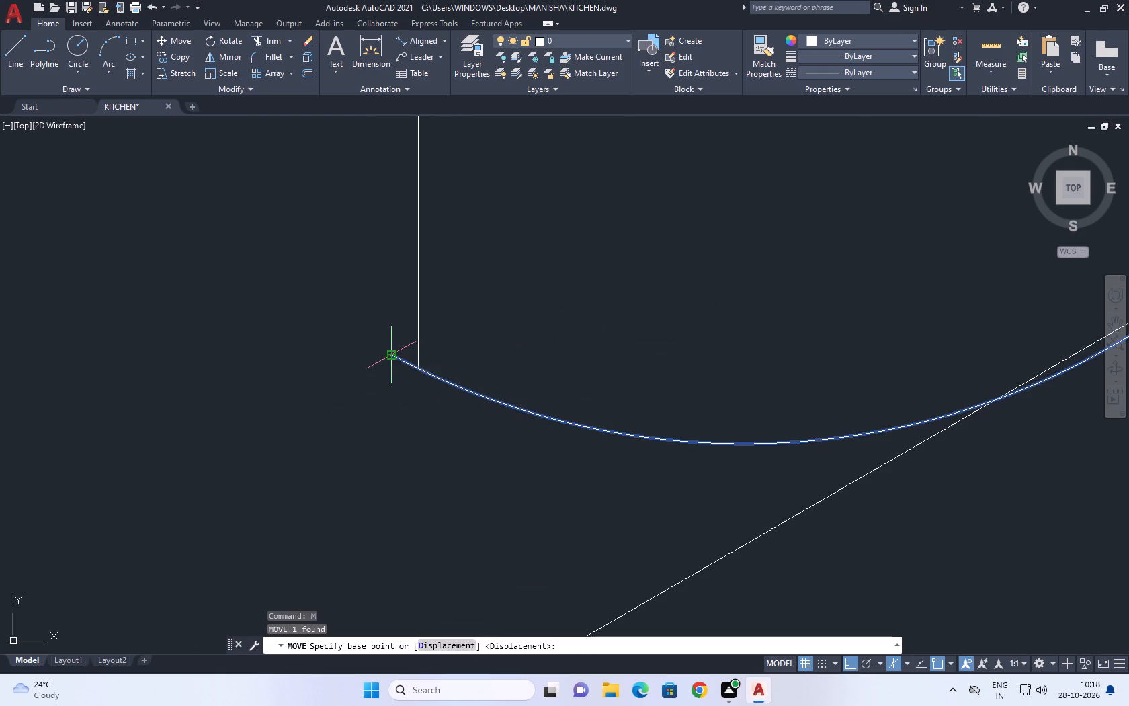
{"action": "left_click", "coordinate": [389, 356]}
{"action": "left_click", "coordinate": [419, 366]}
{"action": "scroll", "coordinate": [549, 393], "scroll_direction": "down", "scroll_amount": 5}
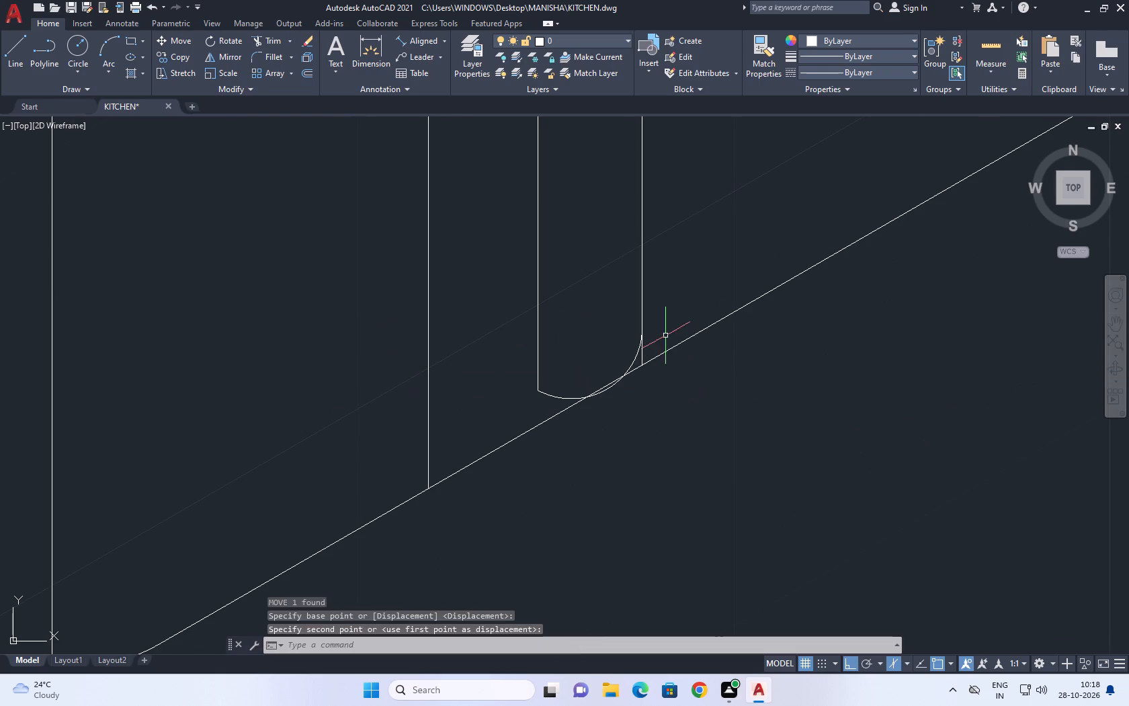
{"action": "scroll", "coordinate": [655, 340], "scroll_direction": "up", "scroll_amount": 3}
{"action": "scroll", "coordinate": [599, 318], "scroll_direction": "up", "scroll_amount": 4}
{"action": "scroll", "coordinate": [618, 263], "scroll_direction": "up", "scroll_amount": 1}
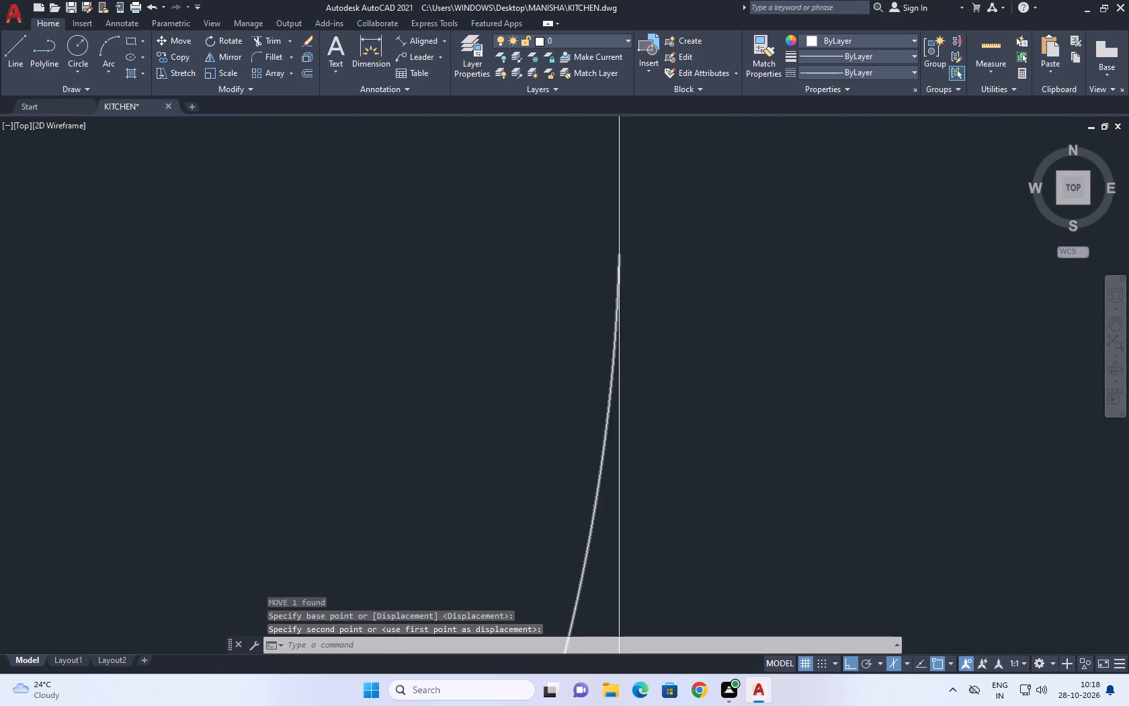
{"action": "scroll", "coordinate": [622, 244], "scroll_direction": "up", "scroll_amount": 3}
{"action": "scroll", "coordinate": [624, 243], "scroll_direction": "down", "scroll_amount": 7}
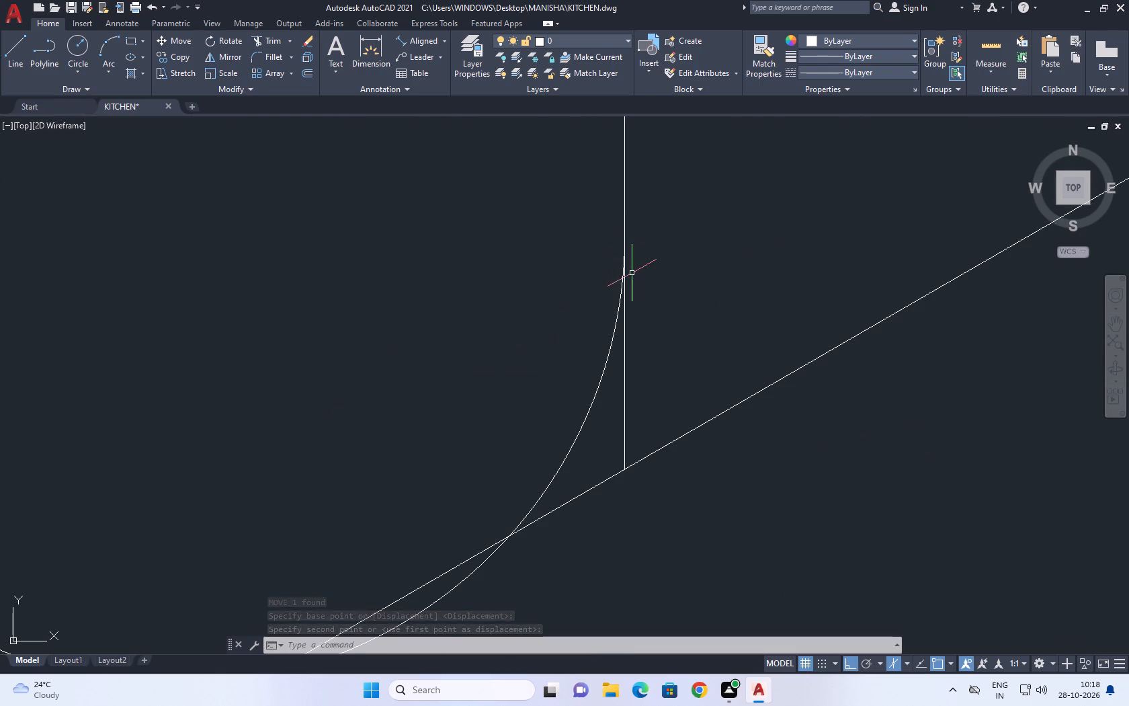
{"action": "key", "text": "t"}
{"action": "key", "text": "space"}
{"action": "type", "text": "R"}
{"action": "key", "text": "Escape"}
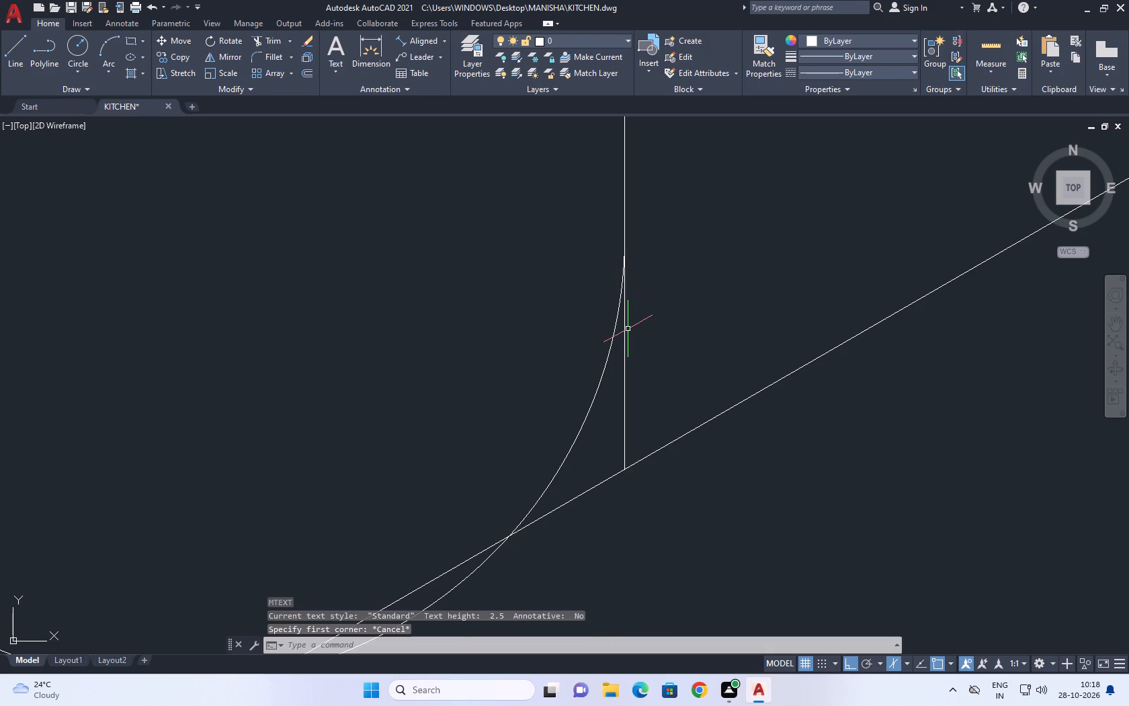
Trim the part of the rounded bar's outer vertical line that hangs below the bottom arc's endpoint.
{"action": "key", "text": "t"}
{"action": "key", "text": "r"}
{"action": "key", "text": "space"}
{"action": "left_click", "coordinate": [626, 349]}
{"action": "scroll", "coordinate": [624, 353], "scroll_direction": "down", "scroll_amount": 10}
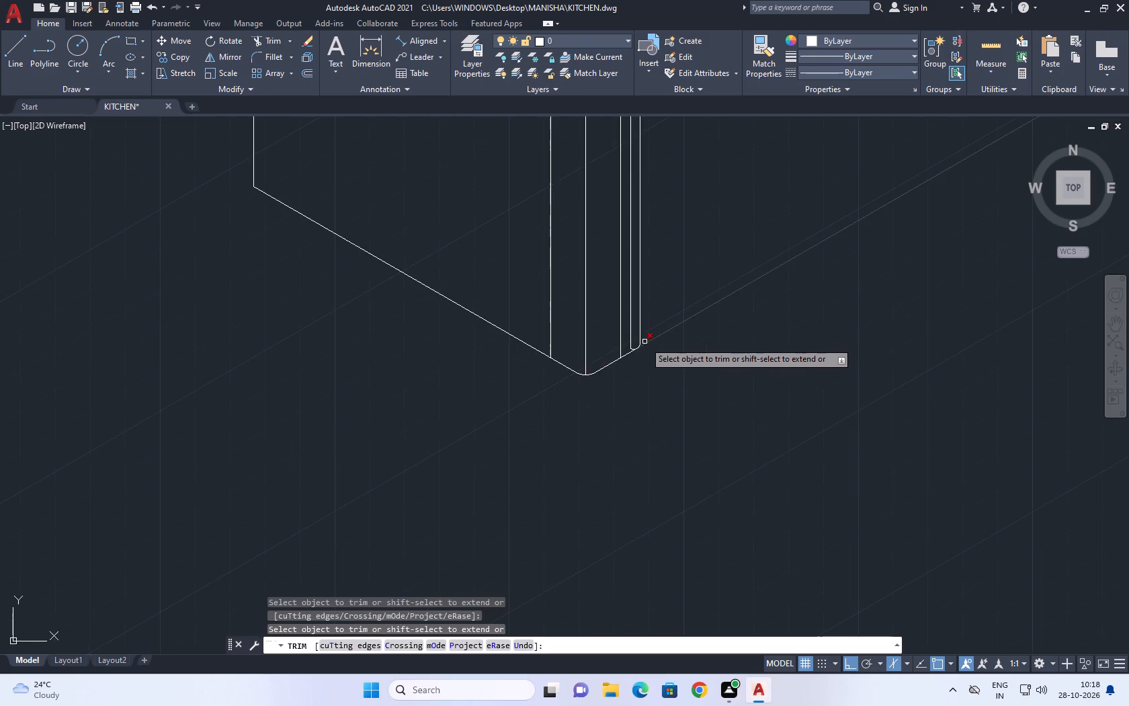
{"action": "key", "text": "Escape"}
Stretch the rounded bar's bottom arc by its midpoint so the curve just touches the island's bottom edge.
{"action": "scroll", "coordinate": [643, 342], "scroll_direction": "up", "scroll_amount": 6}
{"action": "scroll", "coordinate": [616, 421], "scroll_direction": "up", "scroll_amount": 2}
{"action": "left_click_drag", "start_coordinate": [597, 399], "coordinate": [581, 388]}
{"action": "left_click", "coordinate": [564, 368]}
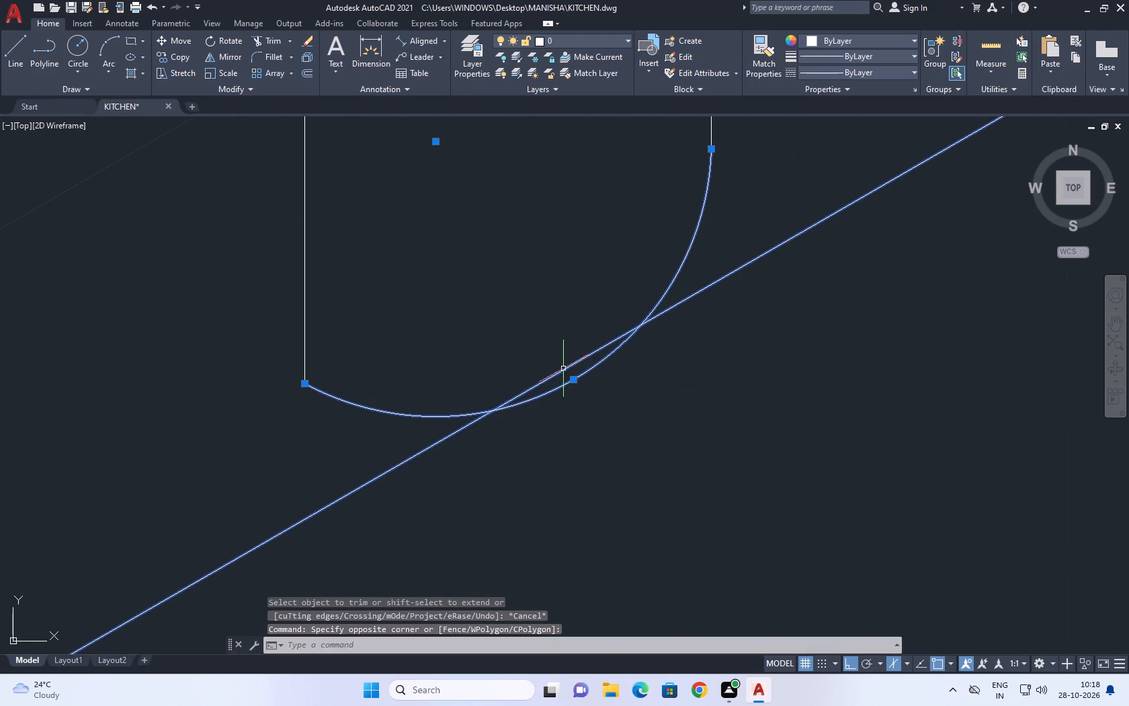
{"action": "left_click", "coordinate": [573, 383]}
{"action": "left_click", "coordinate": [566, 367]}
{"action": "scroll", "coordinate": [619, 403], "scroll_direction": "down", "scroll_amount": 5}
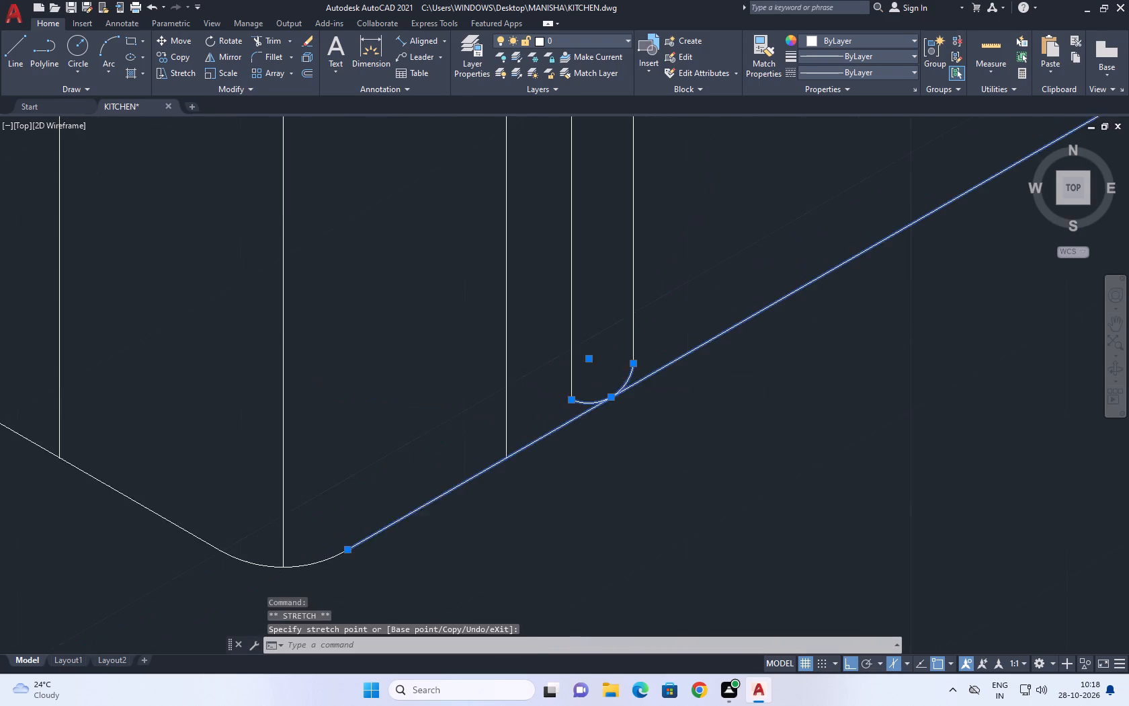
{"action": "key", "text": "Escape"}
Copy the complete rounded bar as a fitted array of 20 items spanning about 125.7 units at 30° across the island's long front face.
{"action": "scroll", "coordinate": [618, 378], "scroll_direction": "down", "scroll_amount": 5}
{"action": "middle_click_drag", "start_coordinate": [633, 289], "coordinate": [628, 405]}
{"action": "scroll", "coordinate": [628, 405], "scroll_direction": "down", "scroll_amount": 3}
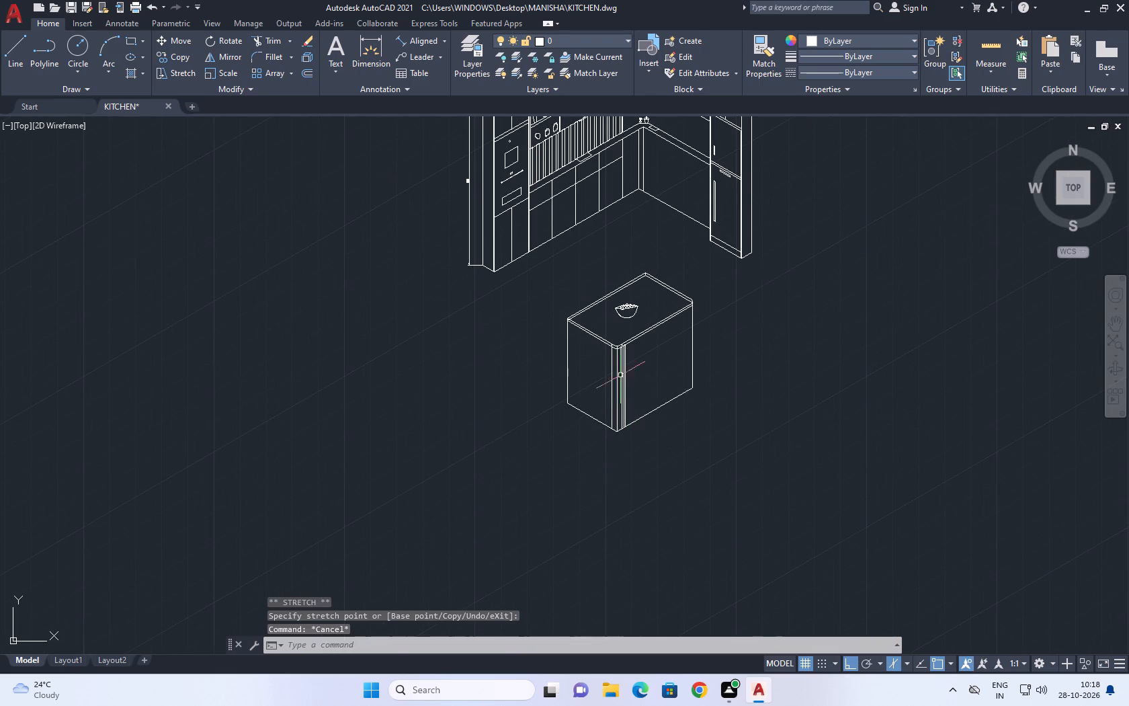
{"action": "scroll", "coordinate": [615, 364], "scroll_direction": "up", "scroll_amount": 5}
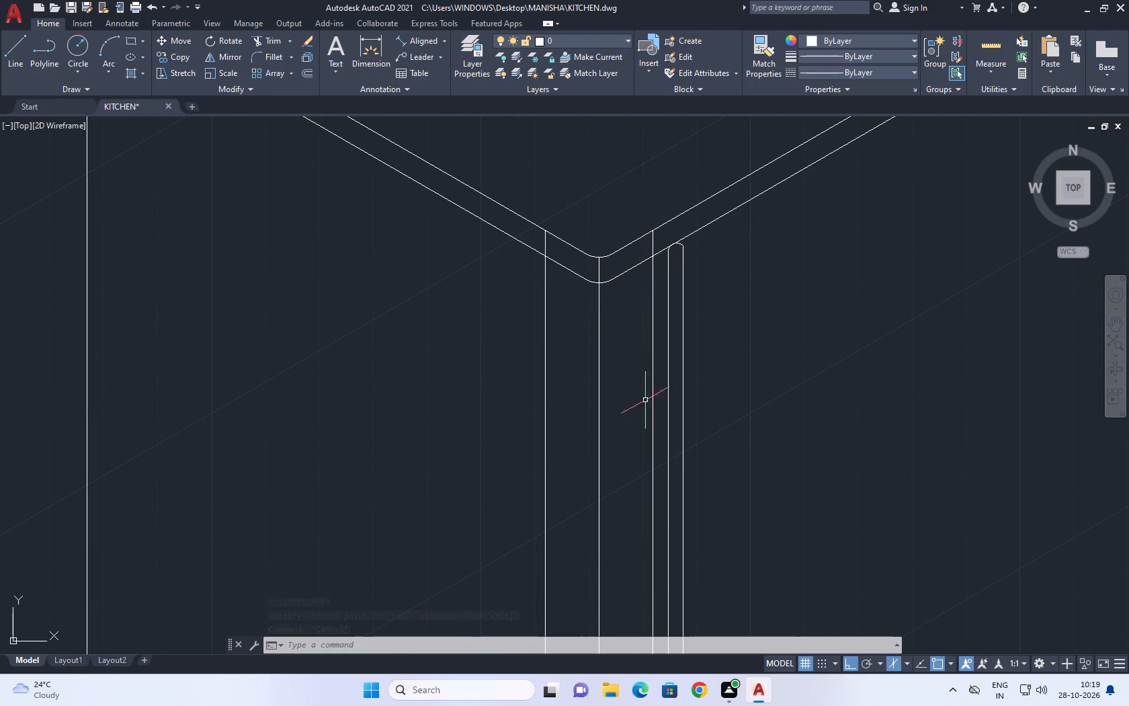
{"action": "scroll", "coordinate": [653, 247], "scroll_direction": "up", "scroll_amount": 4}
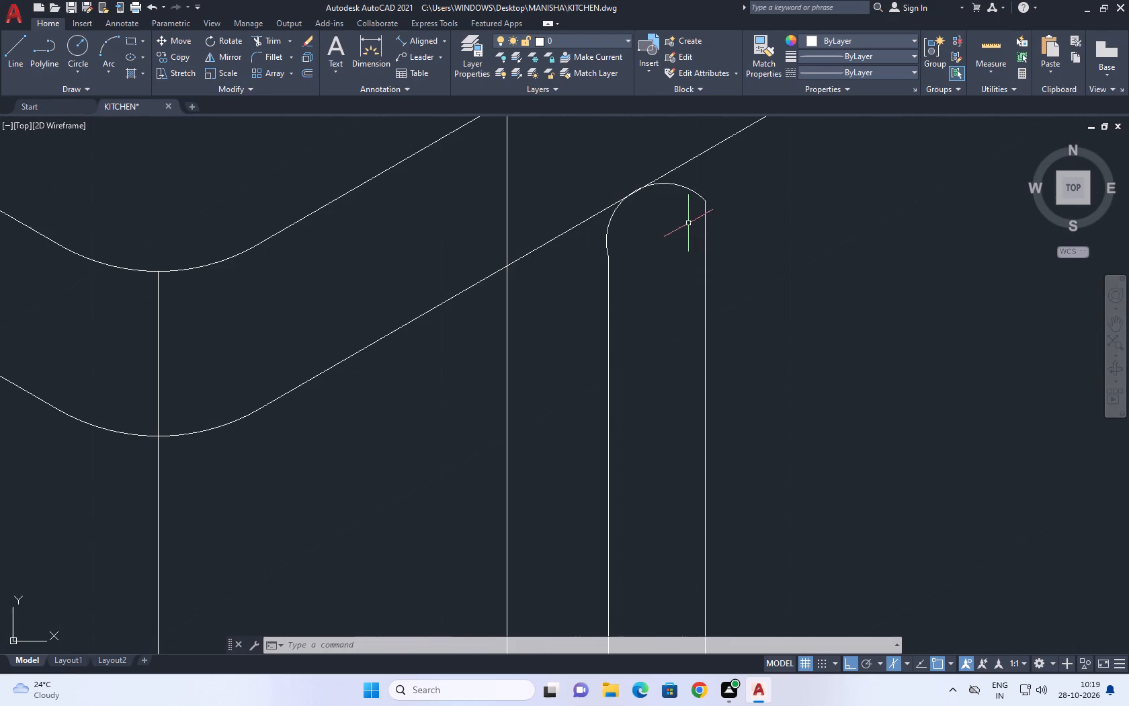
{"action": "left_click", "coordinate": [714, 198]}
{"action": "left_click", "coordinate": [694, 220]}
{"action": "left_click_drag", "start_coordinate": [619, 283], "coordinate": [612, 299]}
{"action": "left_click", "coordinate": [601, 327]}
{"action": "scroll", "coordinate": [685, 282], "scroll_direction": "down", "scroll_amount": 6}
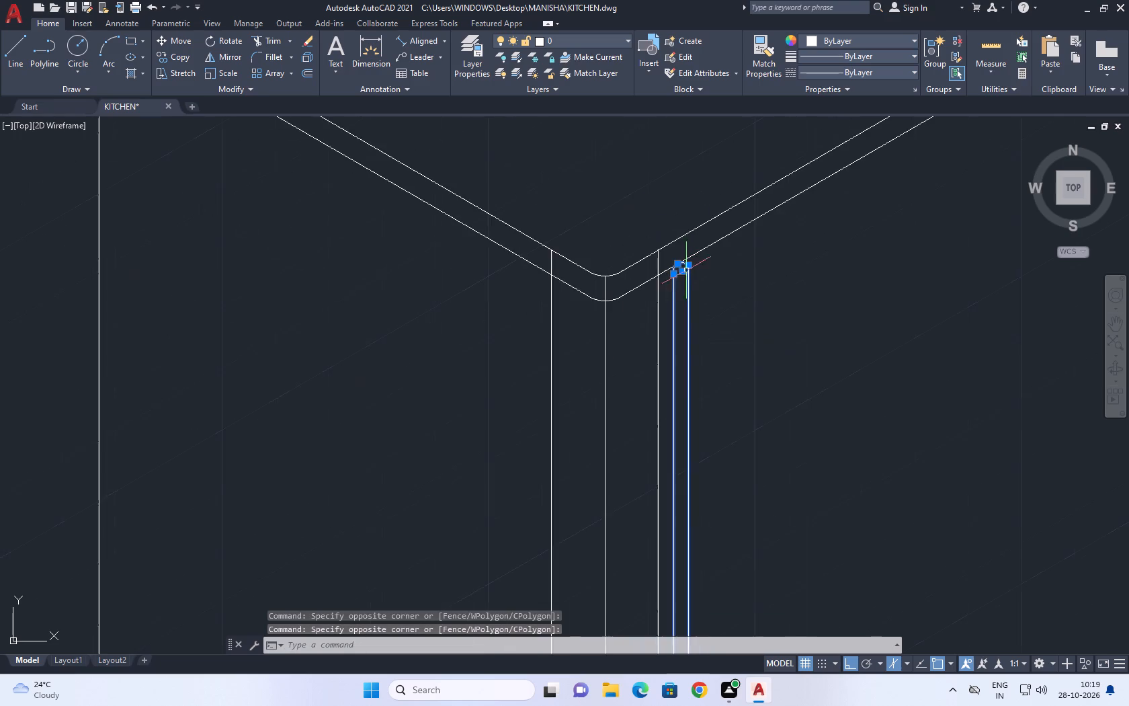
{"action": "middle_click_drag", "start_coordinate": [753, 487], "coordinate": [669, 102]}
{"action": "scroll", "coordinate": [680, 239], "scroll_direction": "down", "scroll_amount": 5}
{"action": "scroll", "coordinate": [683, 270], "scroll_direction": "up", "scroll_amount": 4}
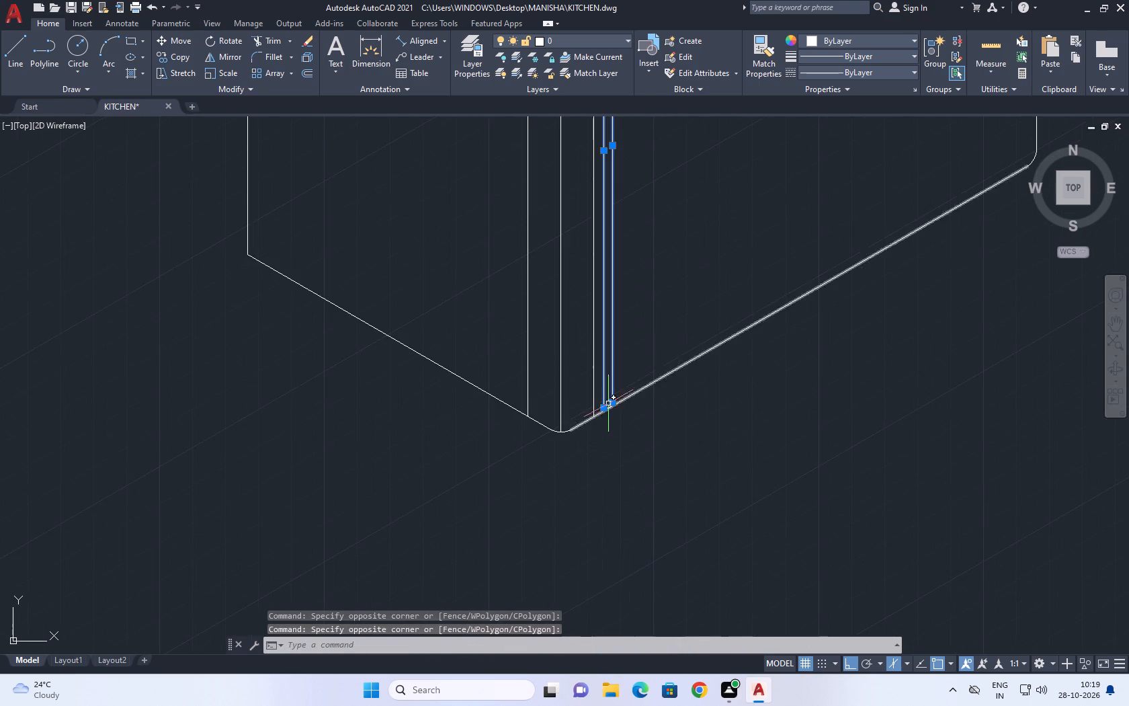
{"action": "scroll", "coordinate": [609, 403], "scroll_direction": "up", "scroll_amount": 2}
{"action": "left_click_drag", "start_coordinate": [575, 377], "coordinate": [579, 393]}
{"action": "left_click", "coordinate": [656, 476]}
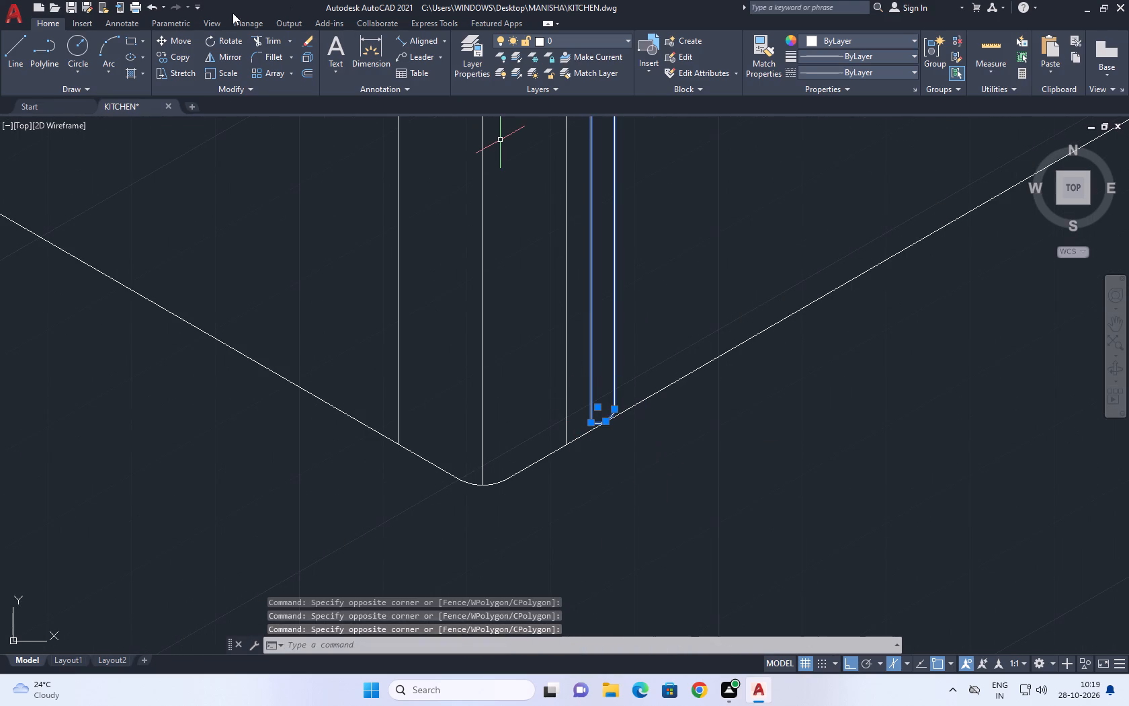
{"action": "left_click", "coordinate": [185, 58]}
{"action": "scroll", "coordinate": [618, 423], "scroll_direction": "up", "scroll_amount": 1}
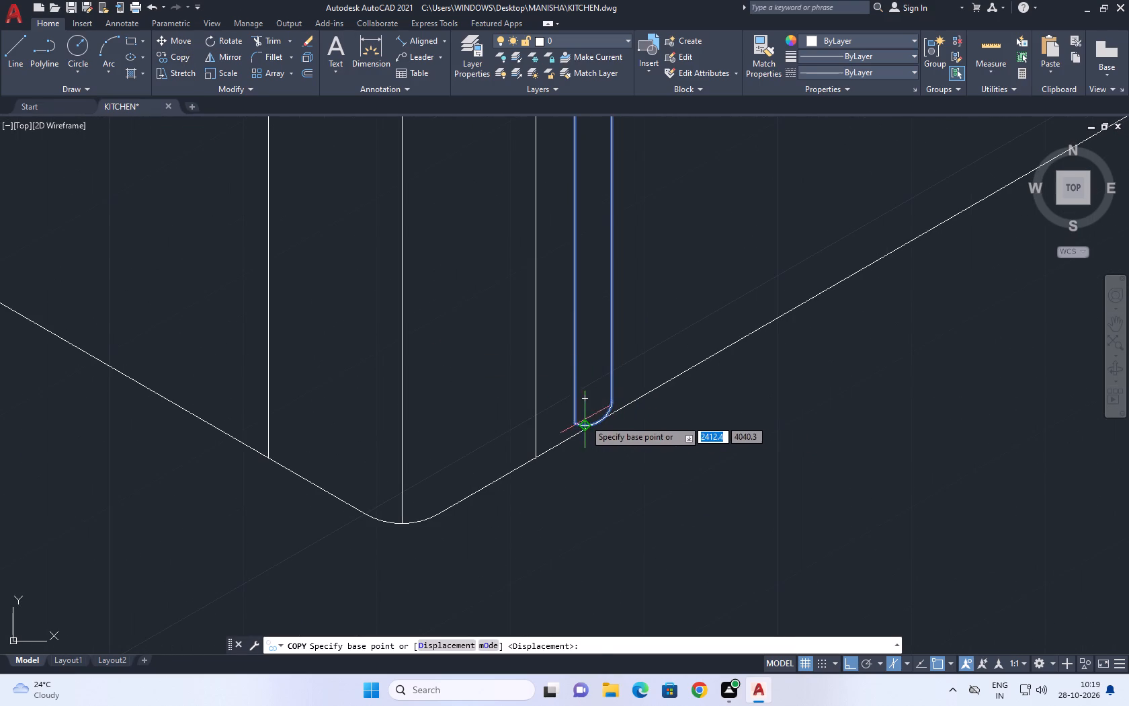
{"action": "left_click", "coordinate": [572, 423]}
{"action": "scroll", "coordinate": [678, 341], "scroll_direction": "down", "scroll_amount": 3}
{"action": "middle_click_drag", "start_coordinate": [727, 298], "coordinate": [551, 467]}
{"action": "scroll", "coordinate": [551, 467], "scroll_direction": "down", "scroll_amount": 2}
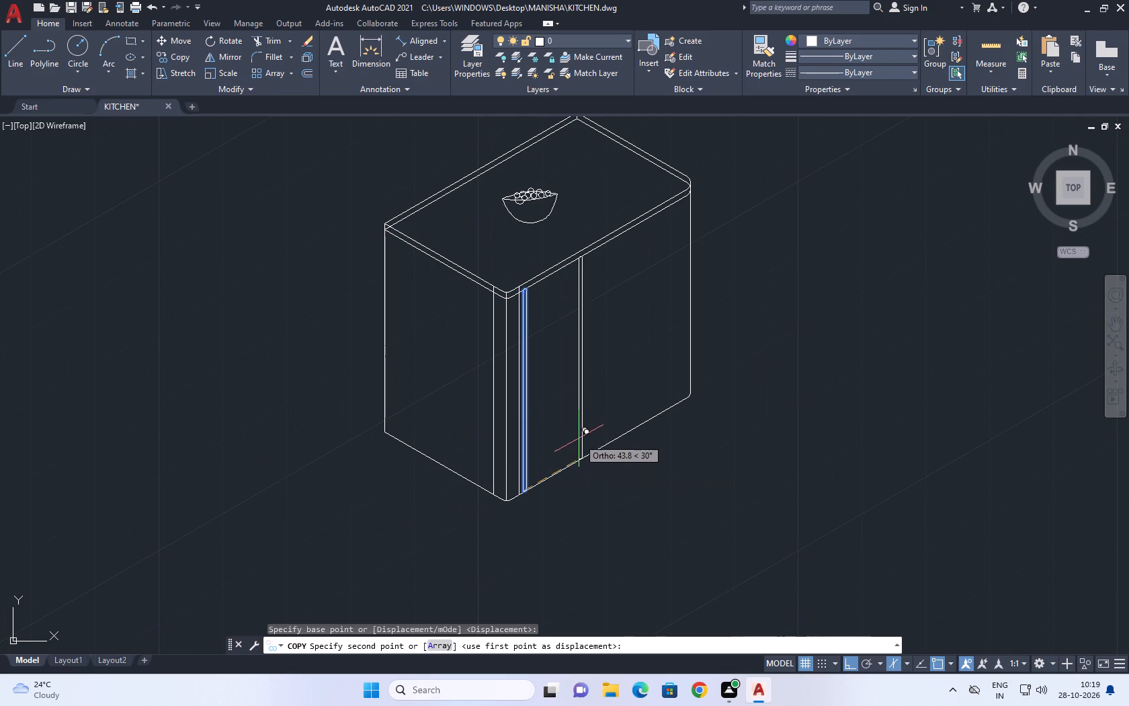
{"action": "scroll", "coordinate": [608, 417], "scroll_direction": "up", "scroll_amount": 1}
{"action": "key", "text": "a"}
{"action": "key", "text": "a"}
{"action": "key", "text": "a"}
{"action": "key", "text": "a"}
{"action": "key", "text": "a"}
{"action": "key", "text": "a"}
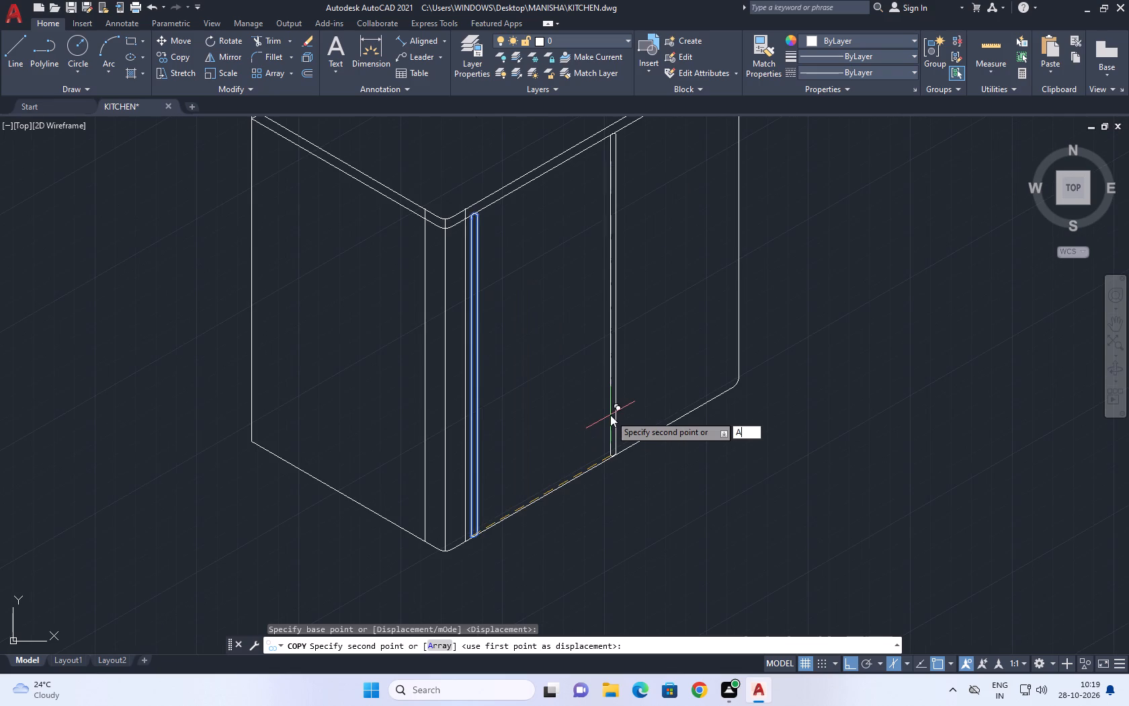
{"action": "key", "text": "r"}
{"action": "key", "text": "BackSpace"}
{"action": "key", "text": "BackSpace"}
{"action": "key", "text": "BackSpace"}
{"action": "key", "text": "BackSpace"}
{"action": "key", "text": "BackSpace"}
{"action": "key", "text": "BackSpace"}
{"action": "key", "text": "space"}
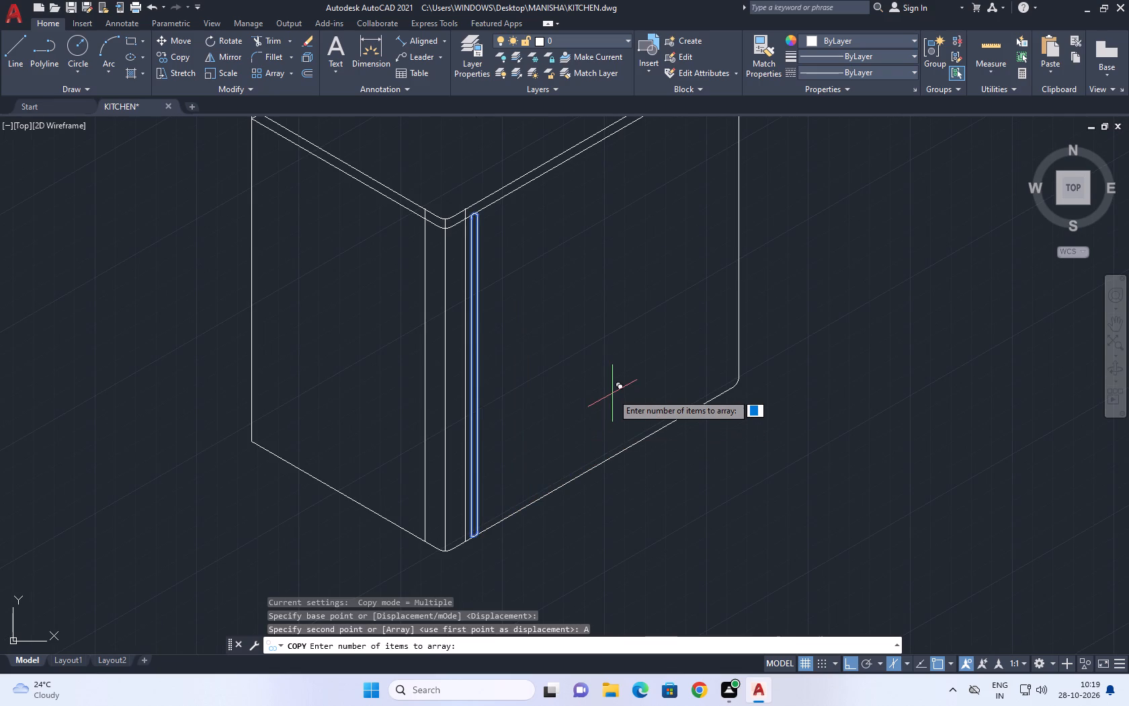
{"action": "type", "text": "20"}
{"action": "key", "text": "Return"}
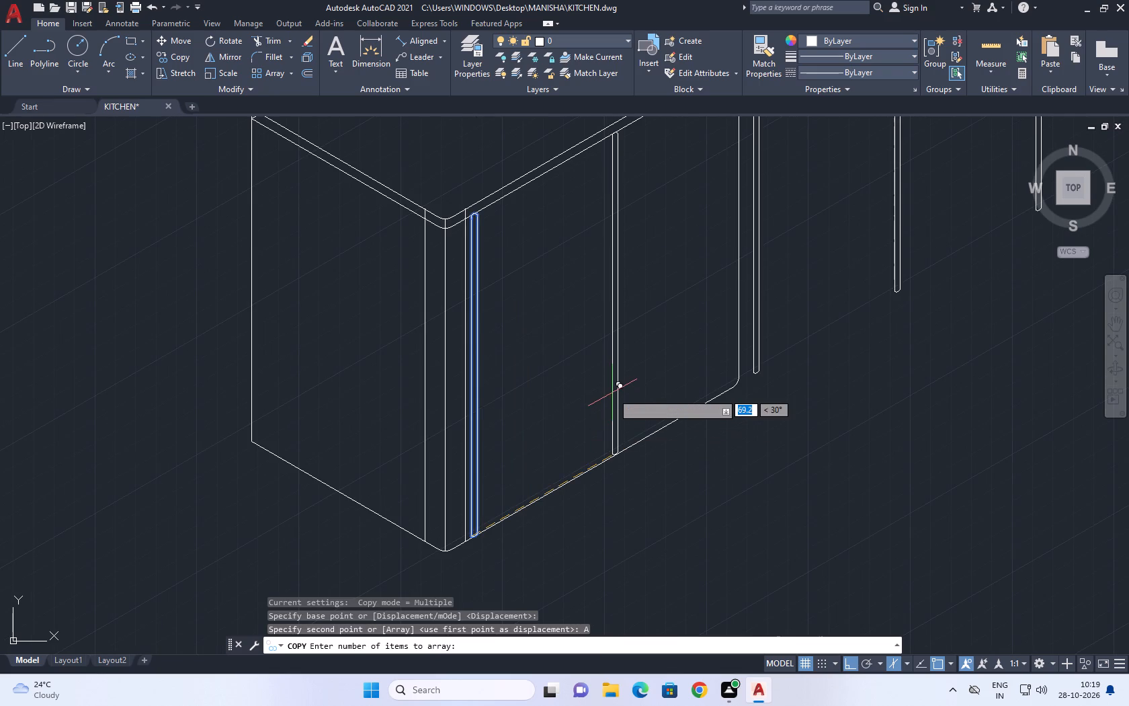
{"action": "type", "text": "F"}
{"action": "key", "text": "space"}
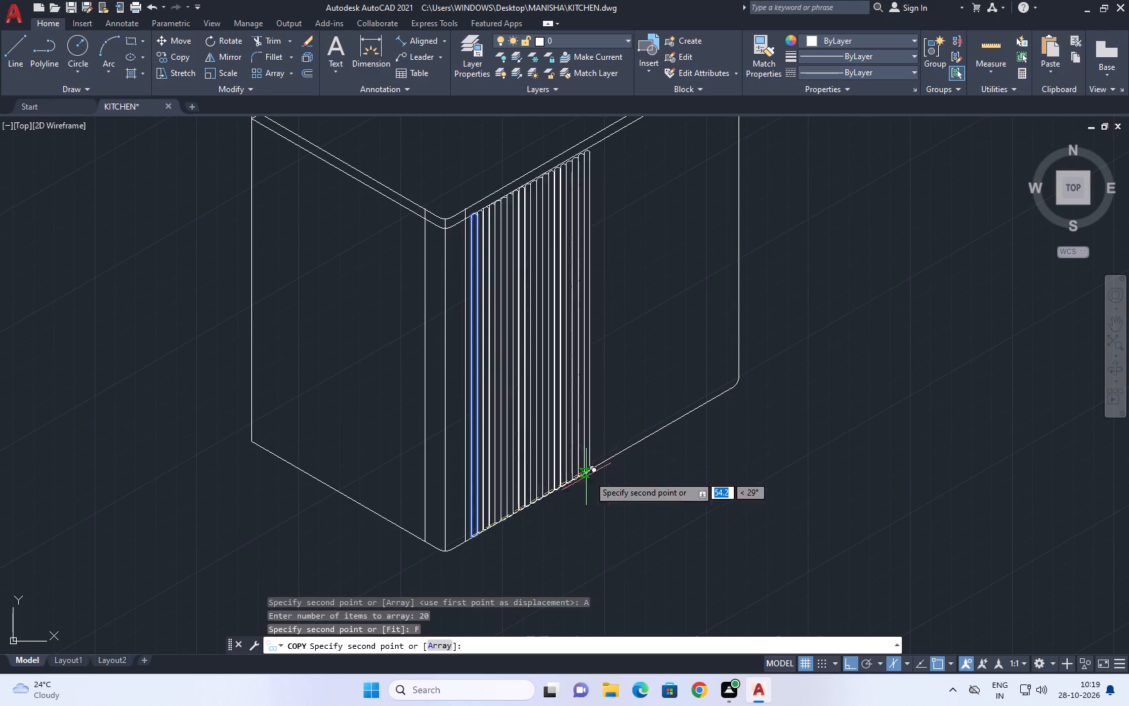
{"action": "scroll", "coordinate": [735, 388], "scroll_direction": "up", "scroll_amount": 4}
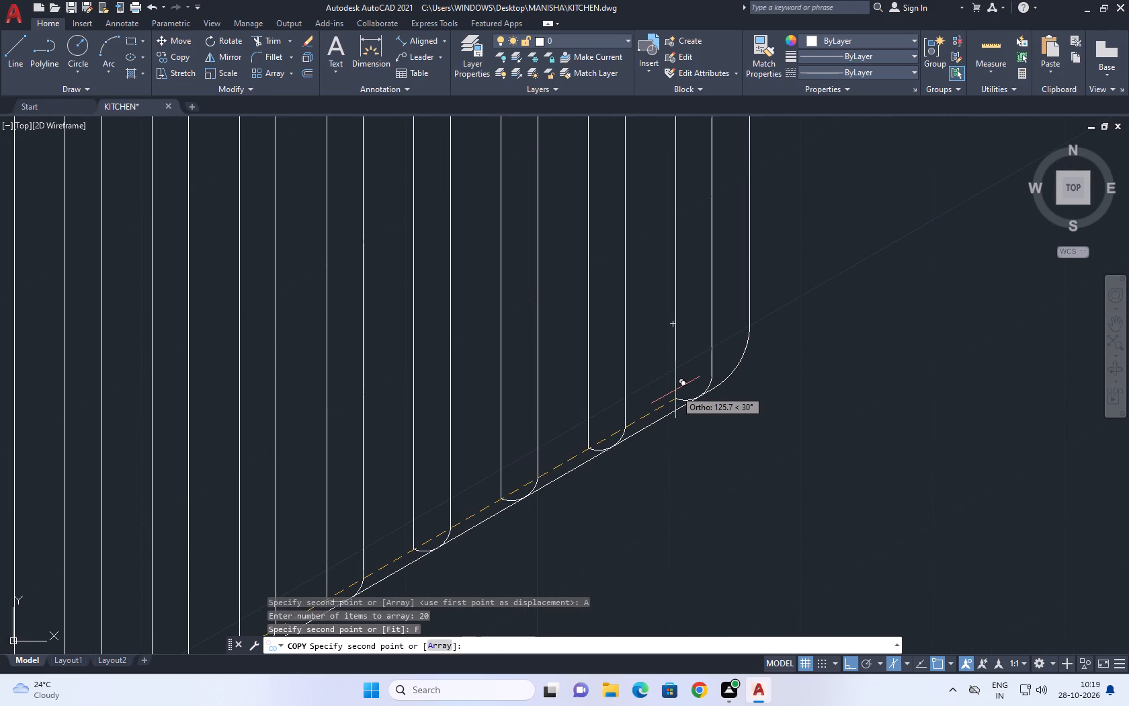
{"action": "left_click", "coordinate": [676, 390]}
{"action": "scroll", "coordinate": [764, 358], "scroll_direction": "down", "scroll_amount": 4}
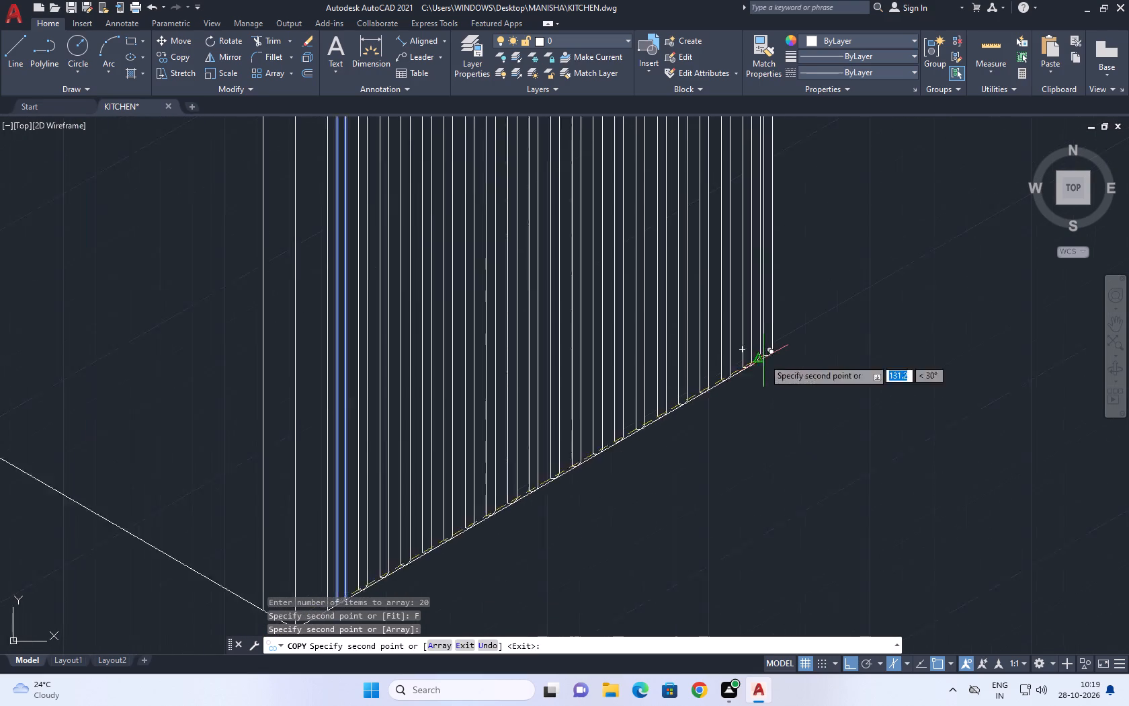
{"action": "scroll", "coordinate": [515, 460], "scroll_direction": "down", "scroll_amount": 3}
{"action": "key", "text": "space"}
Copy the rounded bar nearest the front corner along the 210° direction into the empty space beyond the island's plain side.
{"action": "scroll", "coordinate": [489, 456], "scroll_direction": "up", "scroll_amount": 2}
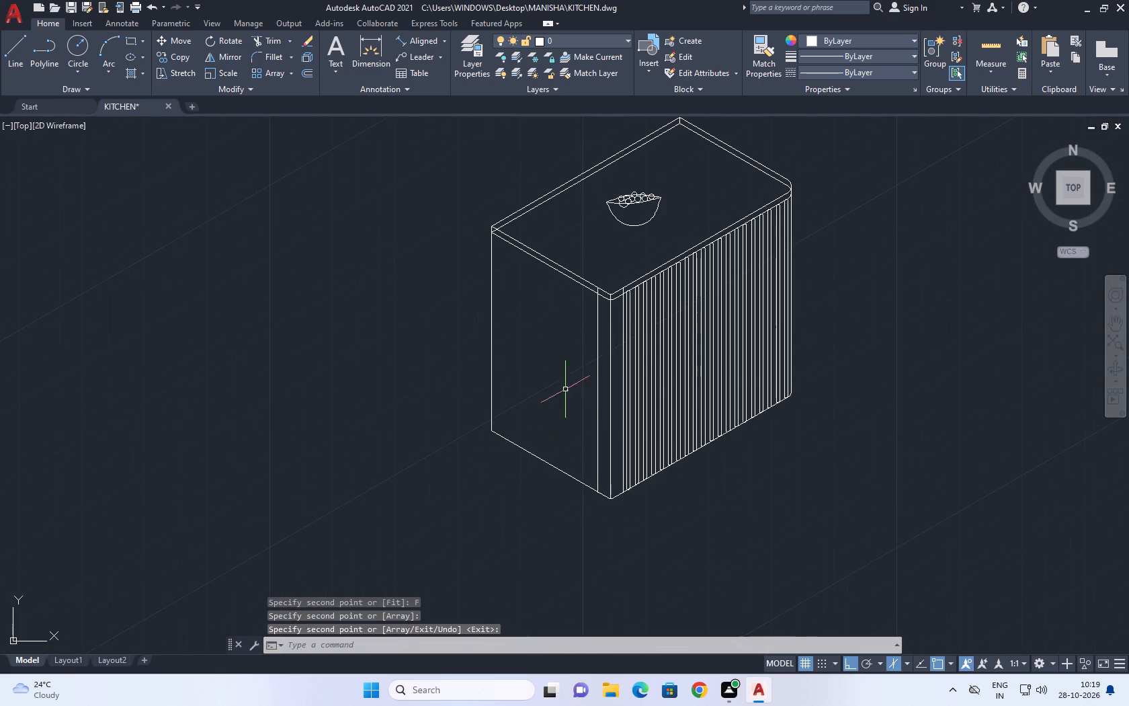
{"action": "scroll", "coordinate": [667, 358], "scroll_direction": "up", "scroll_amount": 1}
{"action": "middle_click_drag", "start_coordinate": [643, 364], "coordinate": [694, 330]}
{"action": "middle_click_drag", "start_coordinate": [583, 374], "coordinate": [661, 375]}
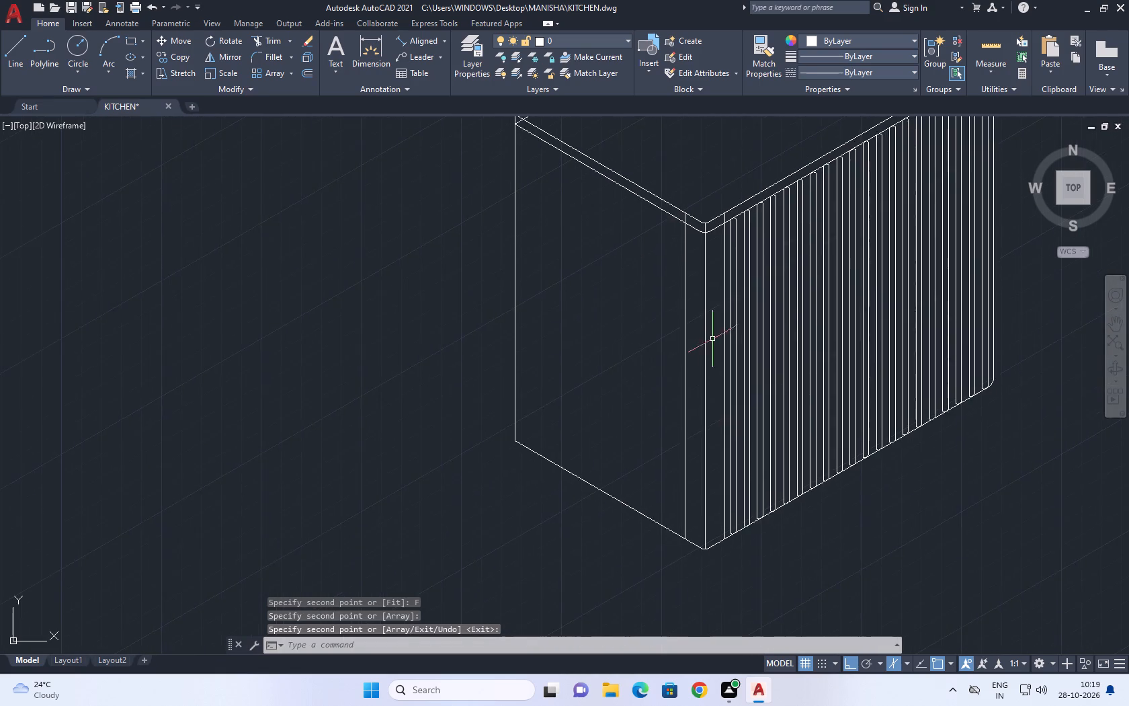
{"action": "scroll", "coordinate": [717, 345], "scroll_direction": "up", "scroll_amount": 1}
{"action": "left_click", "coordinate": [739, 352]}
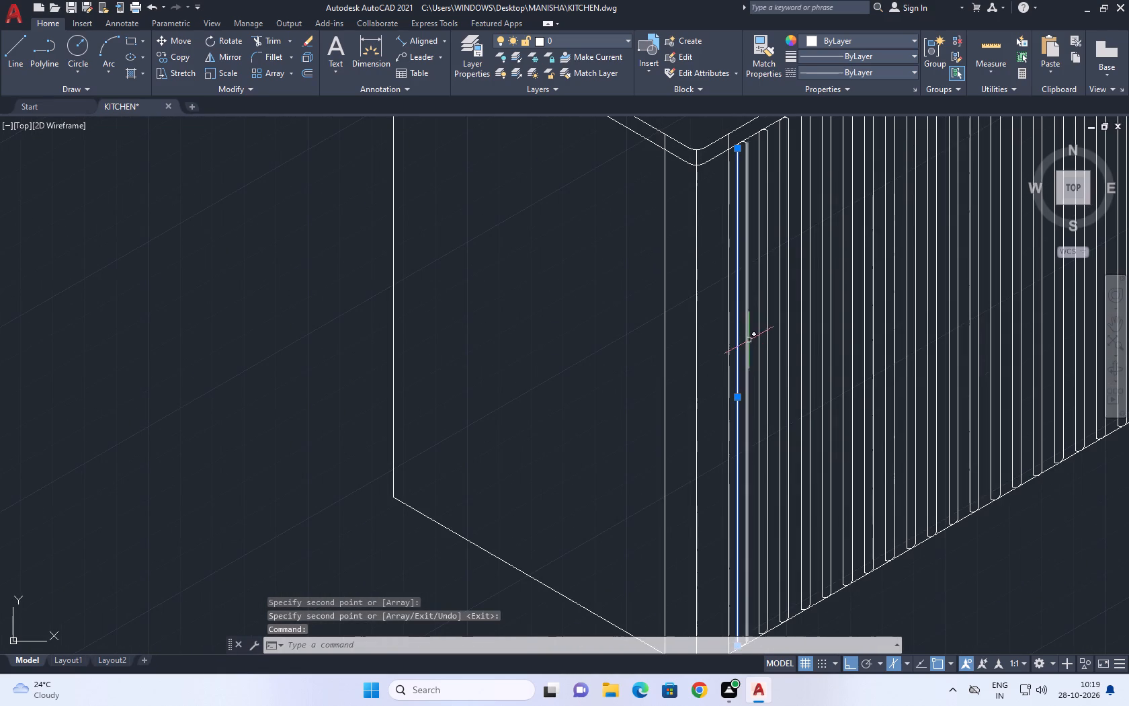
{"action": "left_click", "coordinate": [749, 340]}
{"action": "left_click", "coordinate": [747, 344]}
{"action": "left_click", "coordinate": [746, 348]}
{"action": "scroll", "coordinate": [736, 143], "scroll_direction": "up", "scroll_amount": 1}
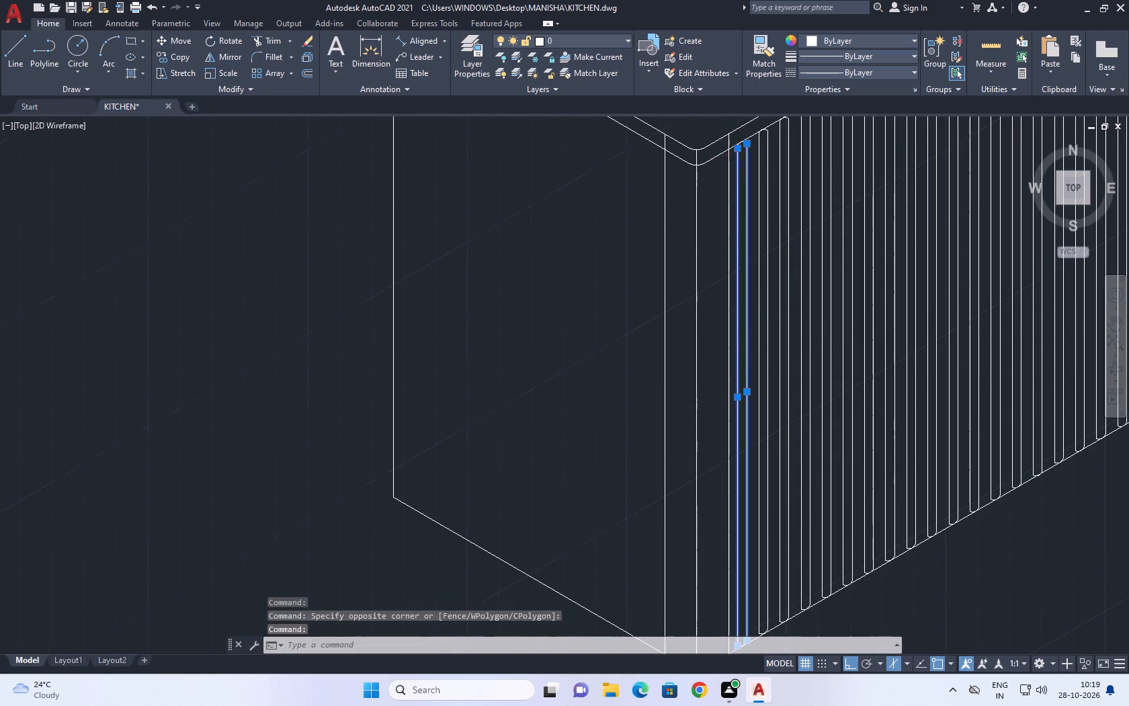
{"action": "scroll", "coordinate": [737, 143], "scroll_direction": "up", "scroll_amount": 4}
{"action": "left_click", "coordinate": [734, 128]}
{"action": "left_click_drag", "start_coordinate": [868, 297], "coordinate": [861, 290]}
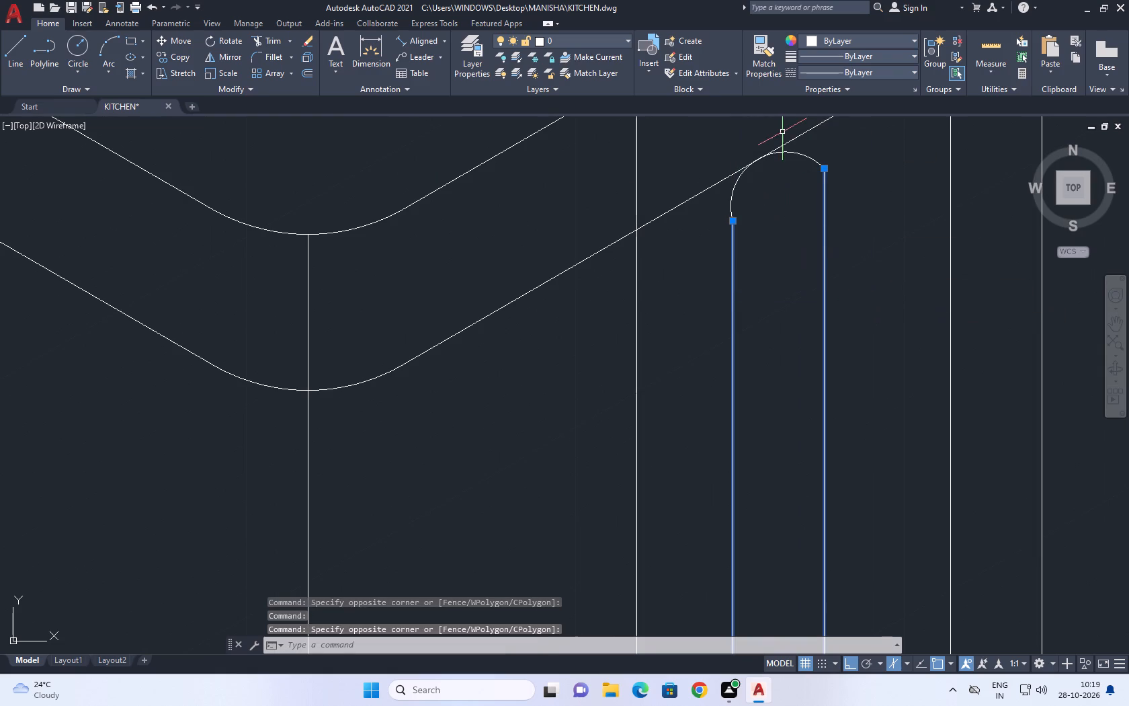
{"action": "scroll", "coordinate": [785, 140], "scroll_direction": "up", "scroll_amount": 3}
{"action": "left_click_drag", "start_coordinate": [810, 164], "coordinate": [811, 171]}
{"action": "left_click", "coordinate": [790, 217]}
{"action": "scroll", "coordinate": [794, 223], "scroll_direction": "down", "scroll_amount": 4}
{"action": "middle_click_drag", "start_coordinate": [790, 332], "coordinate": [754, 143]}
{"action": "scroll", "coordinate": [754, 140], "scroll_direction": "down", "scroll_amount": 5}
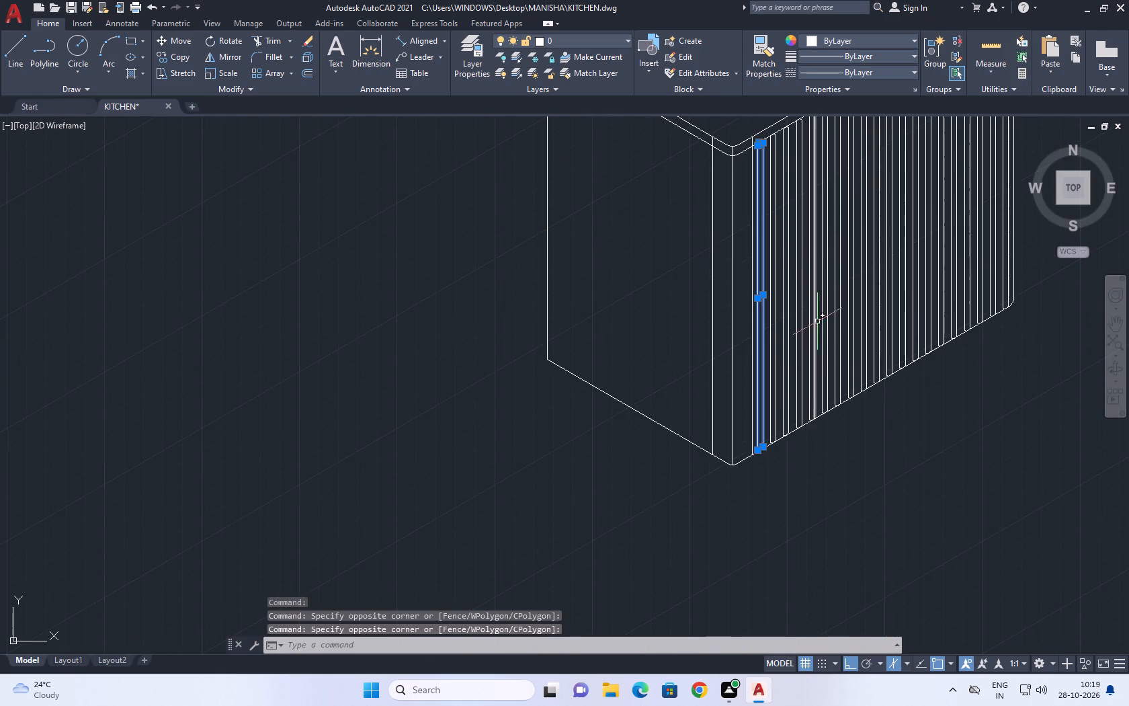
{"action": "scroll", "coordinate": [777, 438], "scroll_direction": "up", "scroll_amount": 3}
{"action": "scroll", "coordinate": [716, 489], "scroll_direction": "up", "scroll_amount": 2}
{"action": "middle_click_drag", "start_coordinate": [730, 514], "coordinate": [689, 344]}
{"action": "scroll", "coordinate": [701, 378], "scroll_direction": "up", "scroll_amount": 2}
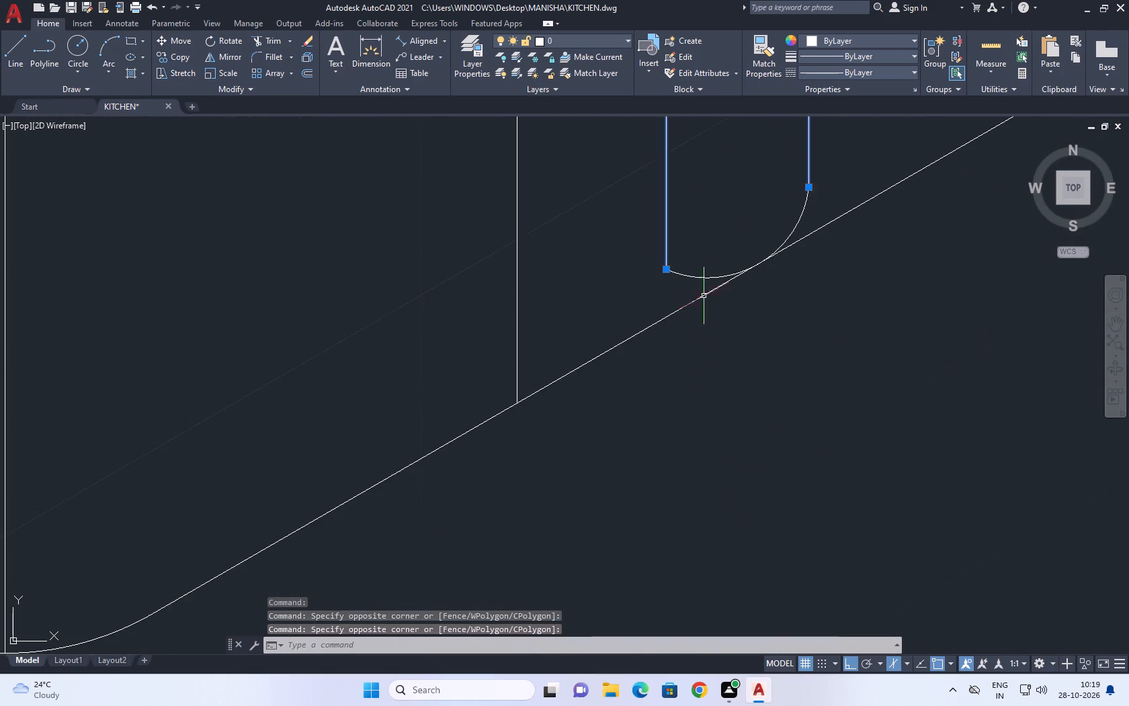
{"action": "scroll", "coordinate": [691, 266], "scroll_direction": "up", "scroll_amount": 1}
{"action": "left_click", "coordinate": [690, 264]}
{"action": "left_click", "coordinate": [657, 284]}
{"action": "middle_click_drag", "start_coordinate": [679, 268], "coordinate": [690, 339]}
{"action": "key", "text": "c"}
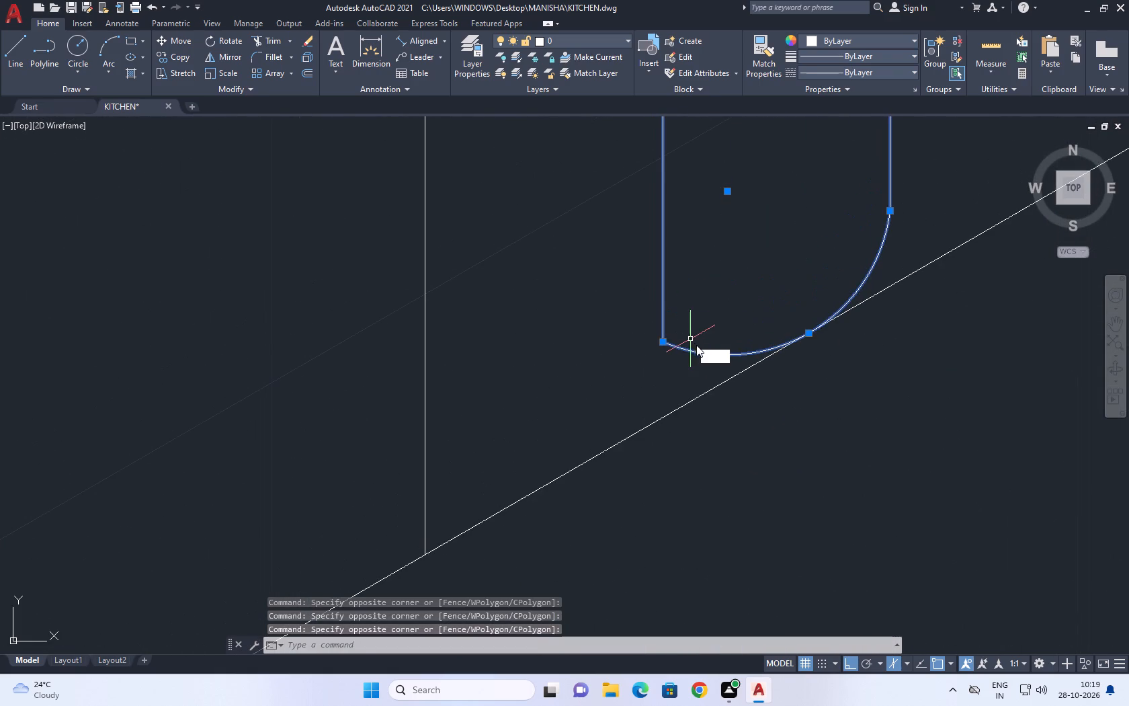
{"action": "key", "text": "o"}
{"action": "key", "text": "space"}
{"action": "left_click", "coordinate": [804, 357]}
{"action": "scroll", "coordinate": [573, 415], "scroll_direction": "down", "scroll_amount": 8}
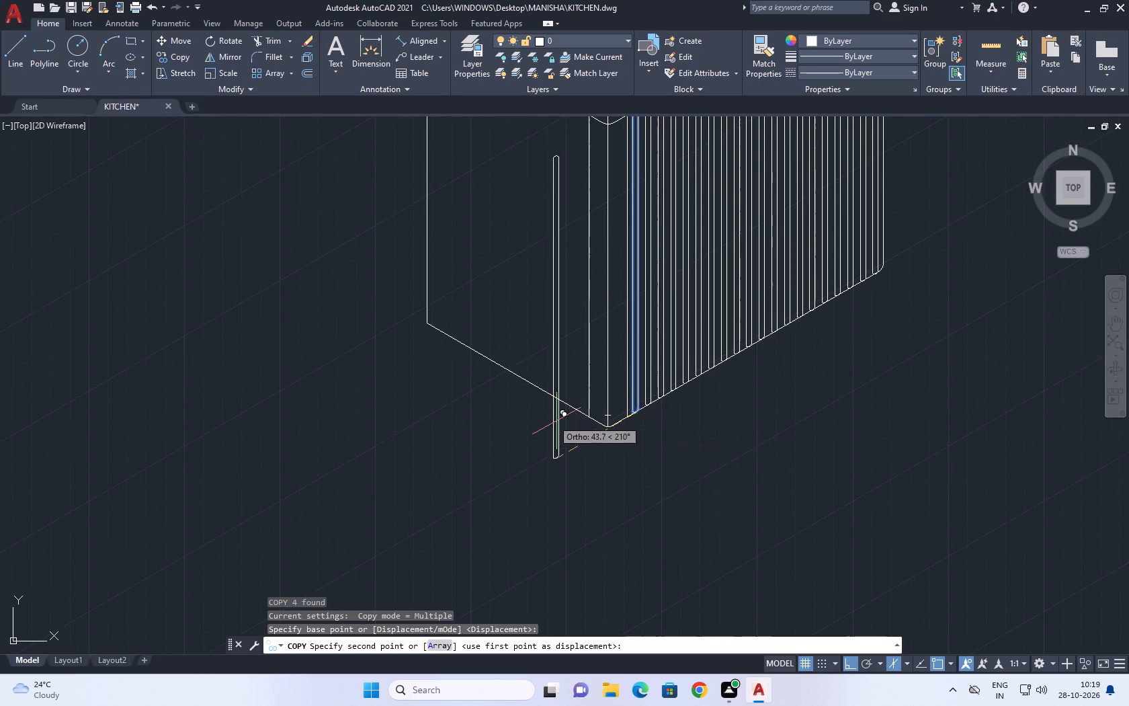
{"action": "middle_click_drag", "start_coordinate": [532, 414], "coordinate": [667, 453]}
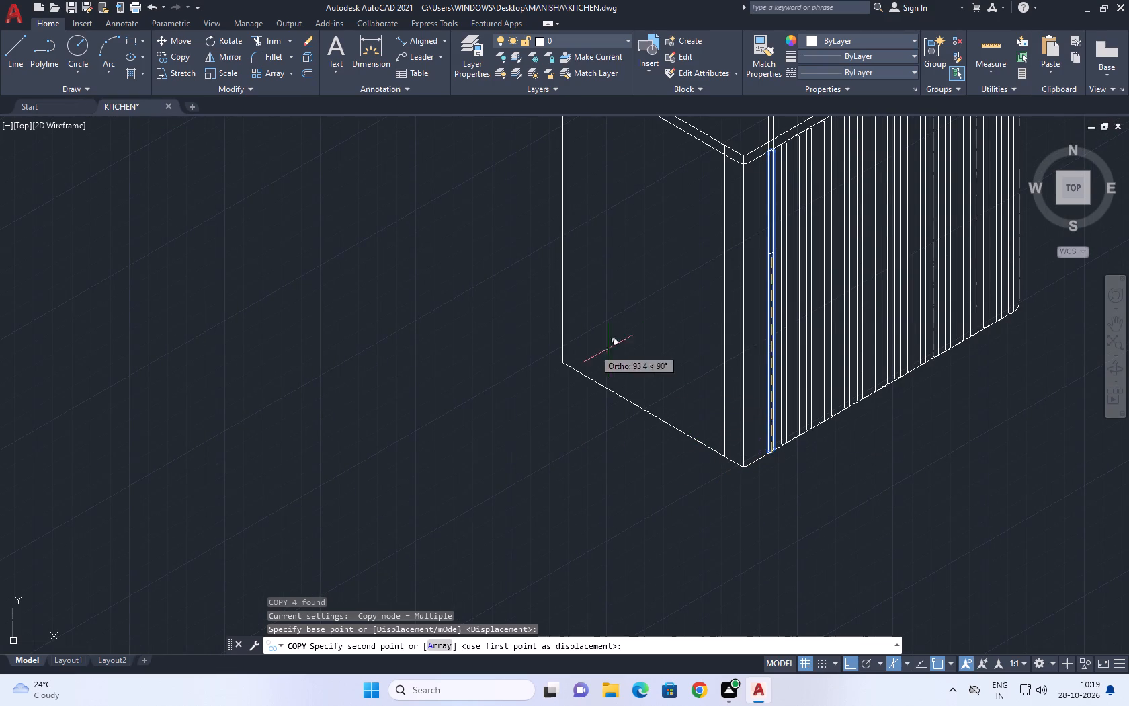
{"action": "left_click", "coordinate": [490, 395]}
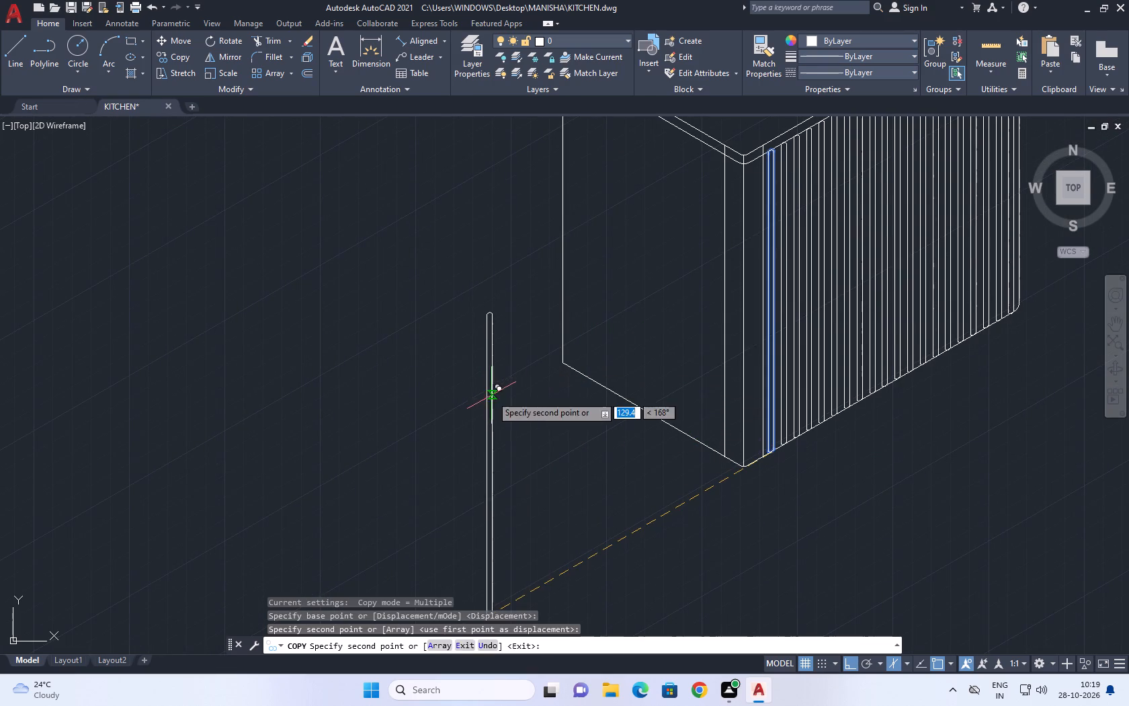
{"action": "key", "text": "Escape"}
Measure the width of the separate rounded bar copy with quick measure.
{"action": "left_click", "coordinate": [986, 45]}
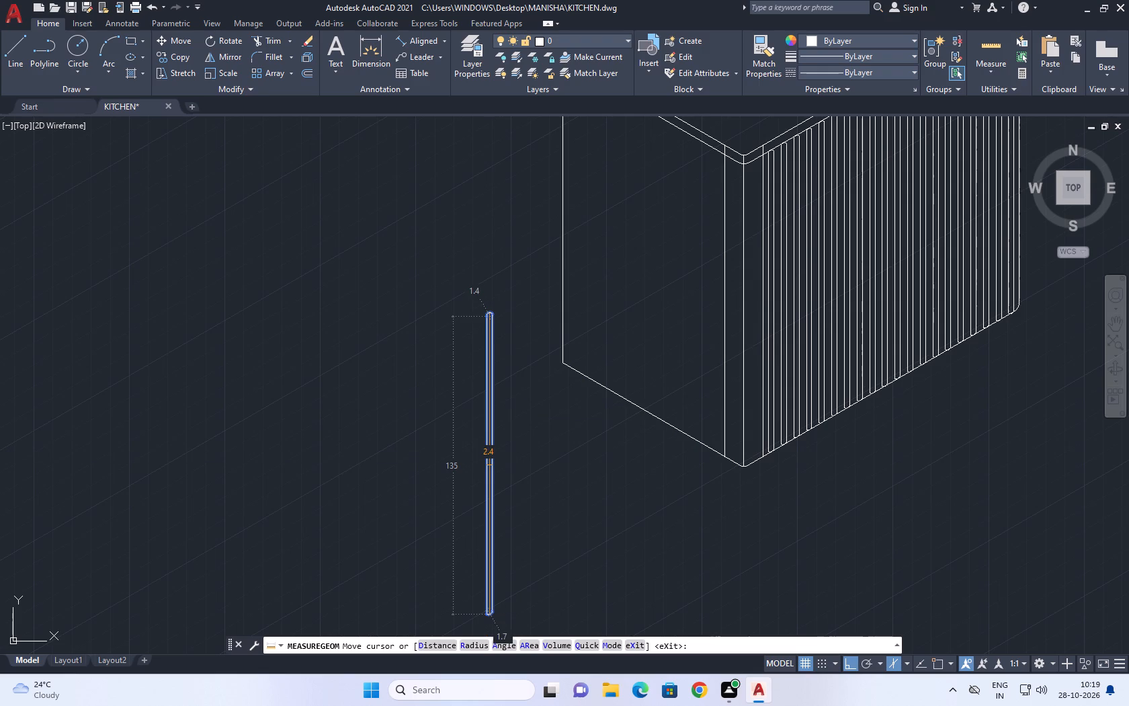
{"action": "middle_click_drag", "start_coordinate": [489, 467], "coordinate": [505, 366]}
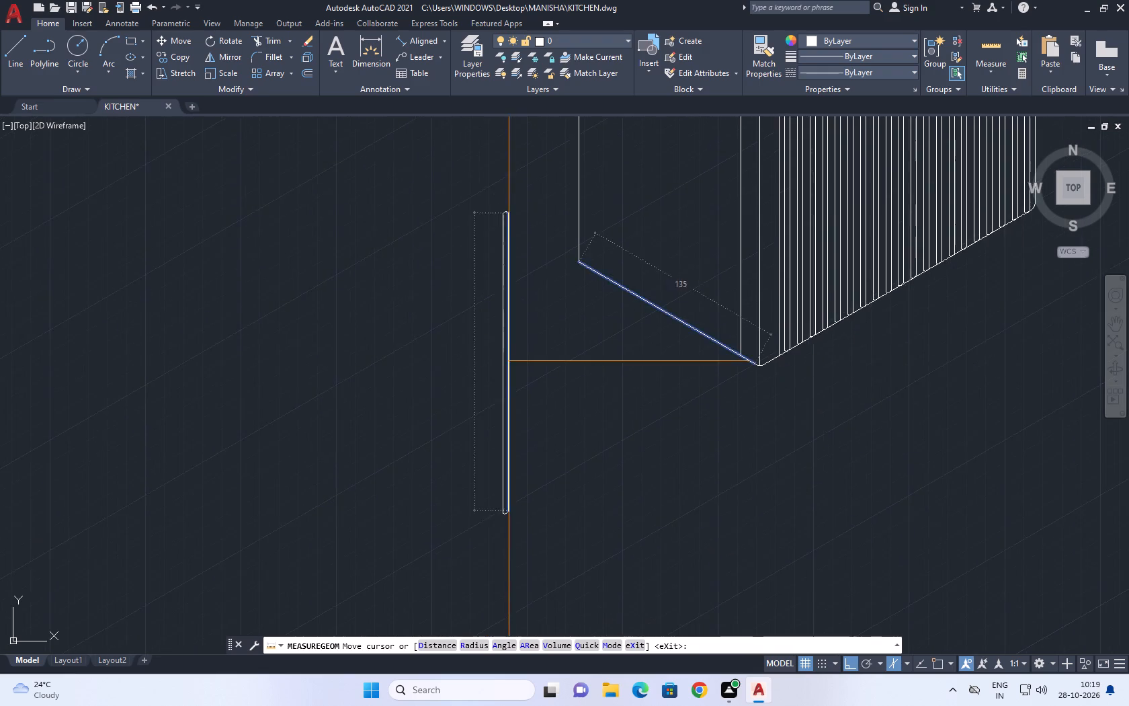
{"action": "scroll", "coordinate": [507, 370], "scroll_direction": "up", "scroll_amount": 5}
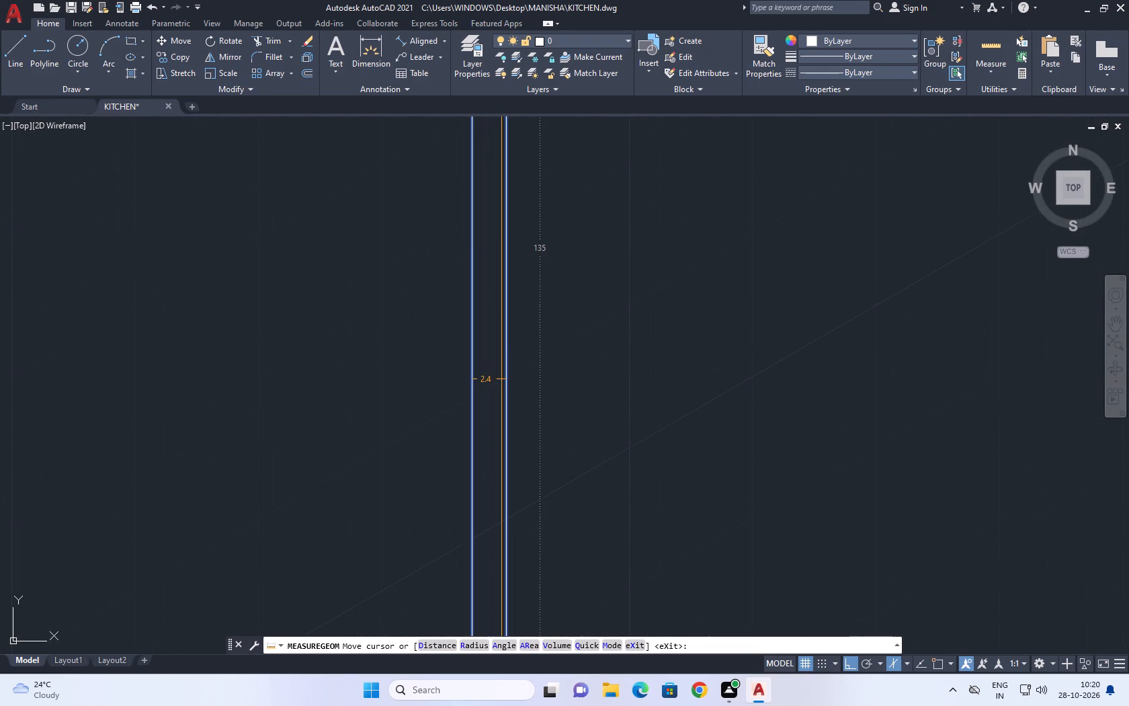
{"action": "scroll", "coordinate": [501, 379], "scroll_direction": "up", "scroll_amount": 1}
{"action": "scroll", "coordinate": [501, 379], "scroll_direction": "down", "scroll_amount": 14}
{"action": "key", "text": "Escape"}
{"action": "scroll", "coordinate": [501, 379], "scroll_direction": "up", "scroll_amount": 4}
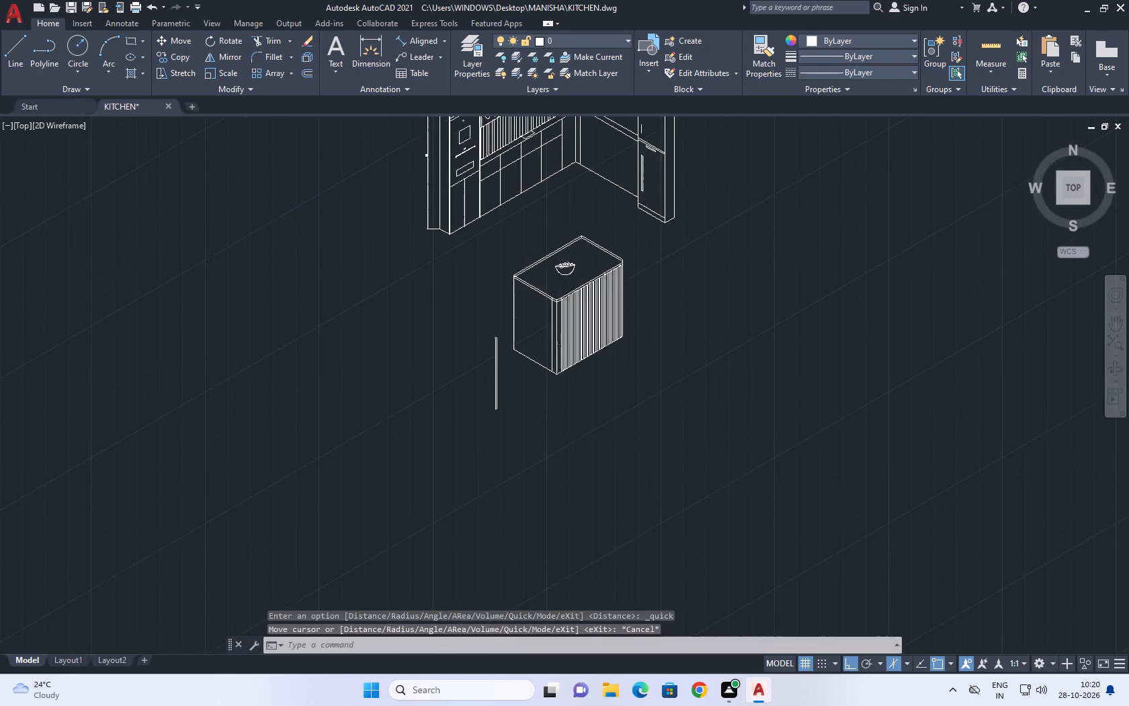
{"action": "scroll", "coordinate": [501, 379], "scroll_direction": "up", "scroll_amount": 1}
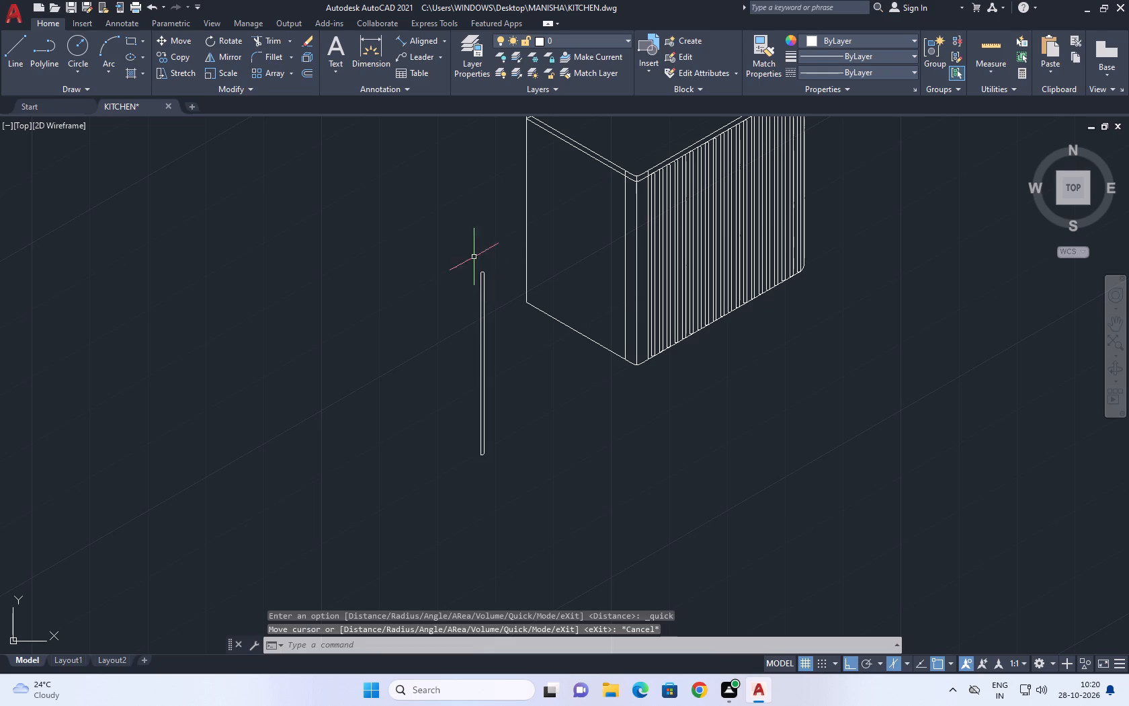
Move one long edge line of the separate bar copy onto the island's plain side, just beside the vertical line near the front corner.
{"action": "scroll", "coordinate": [473, 264], "scroll_direction": "up", "scroll_amount": 4}
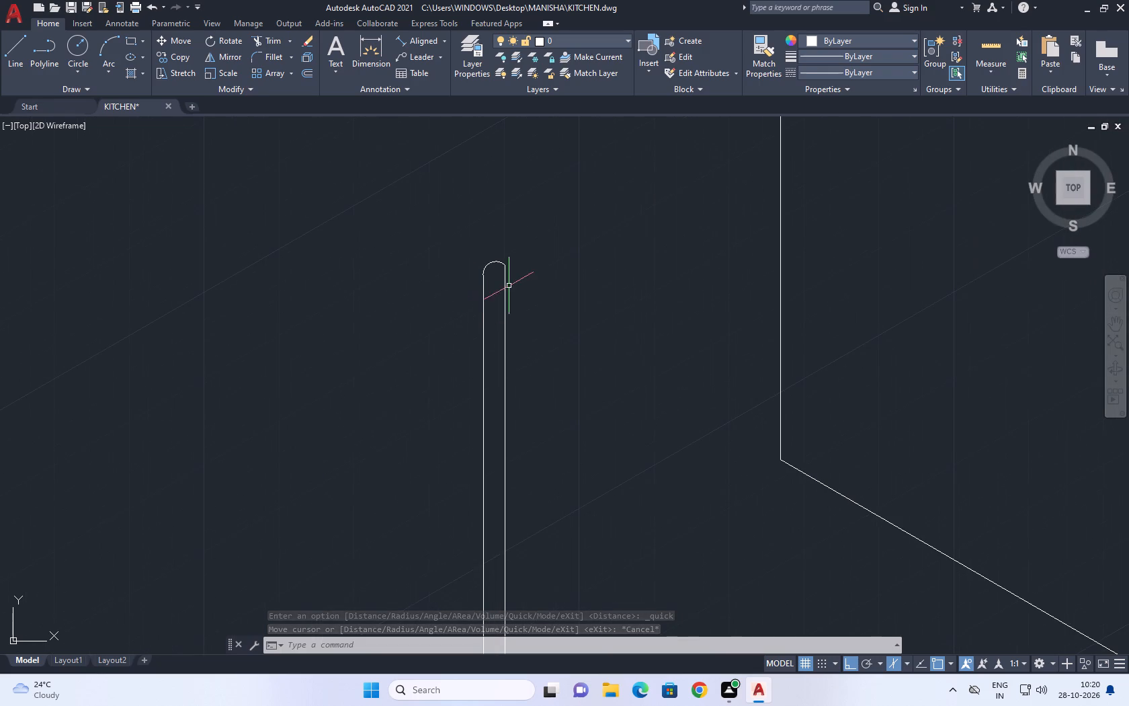
{"action": "left_click", "coordinate": [505, 319]}
{"action": "middle_click_drag", "start_coordinate": [537, 360], "coordinate": [490, 297]}
{"action": "key", "text": "m"}
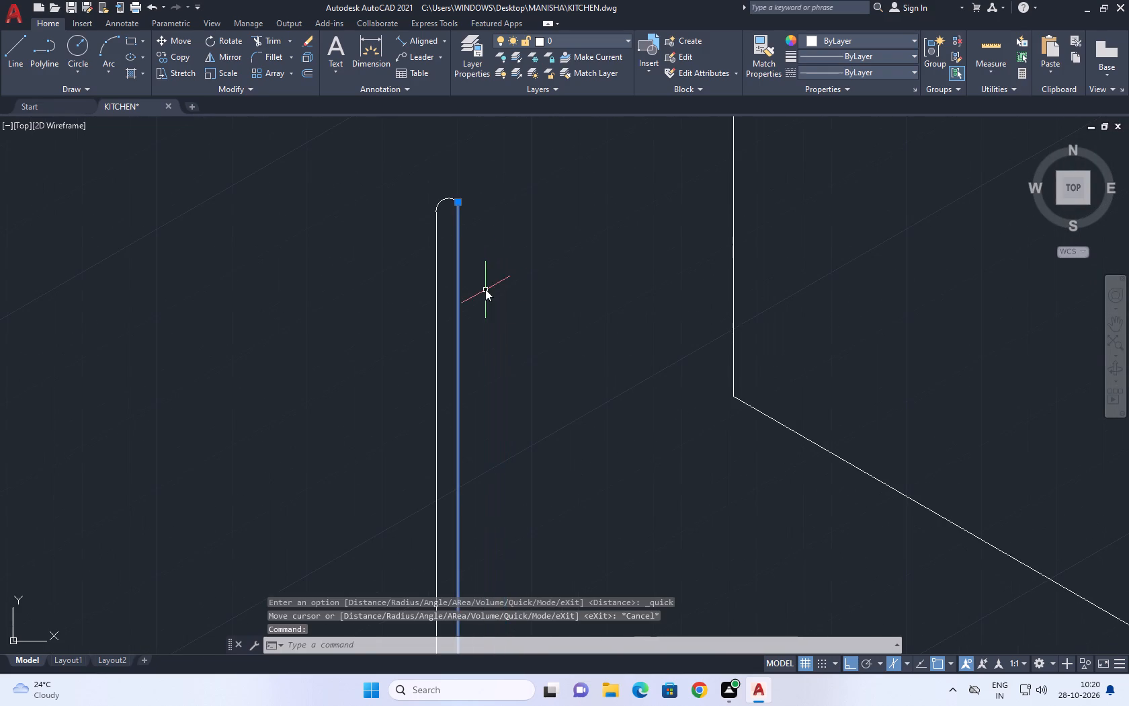
{"action": "key", "text": "space"}
{"action": "left_click", "coordinate": [505, 379]}
{"action": "scroll", "coordinate": [610, 309], "scroll_direction": "down", "scroll_amount": 5}
{"action": "scroll", "coordinate": [671, 296], "scroll_direction": "up", "scroll_amount": 2}
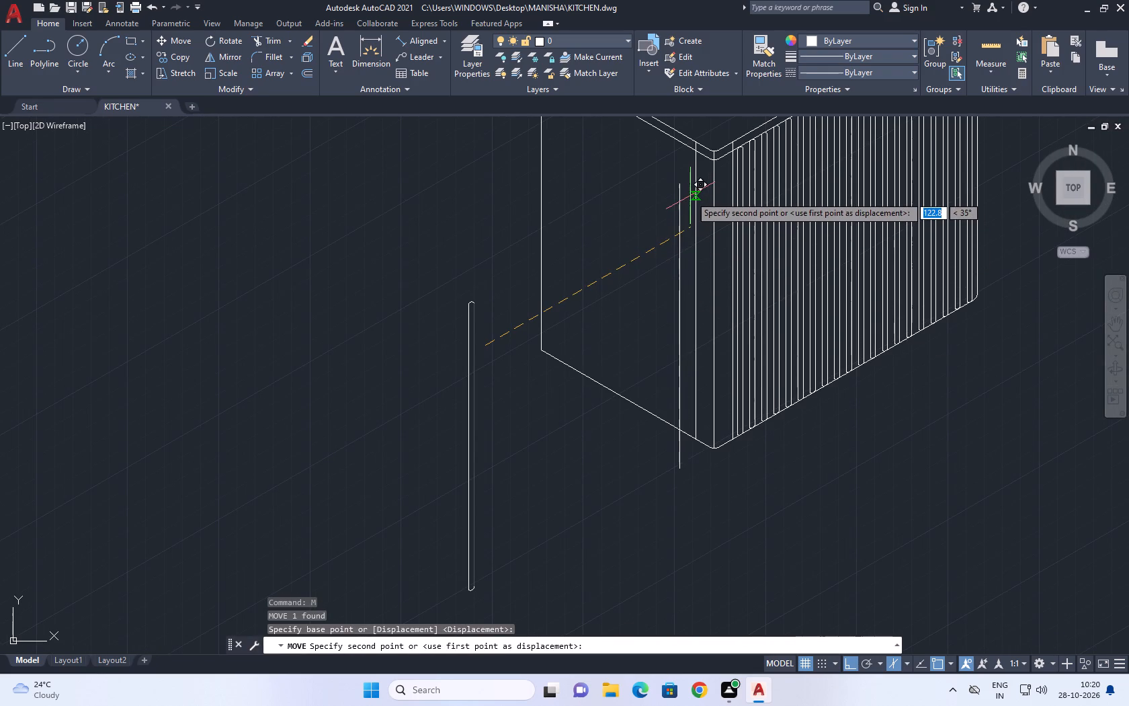
{"action": "key", "text": "F8"}
{"action": "scroll", "coordinate": [690, 196], "scroll_direction": "up", "scroll_amount": 2}
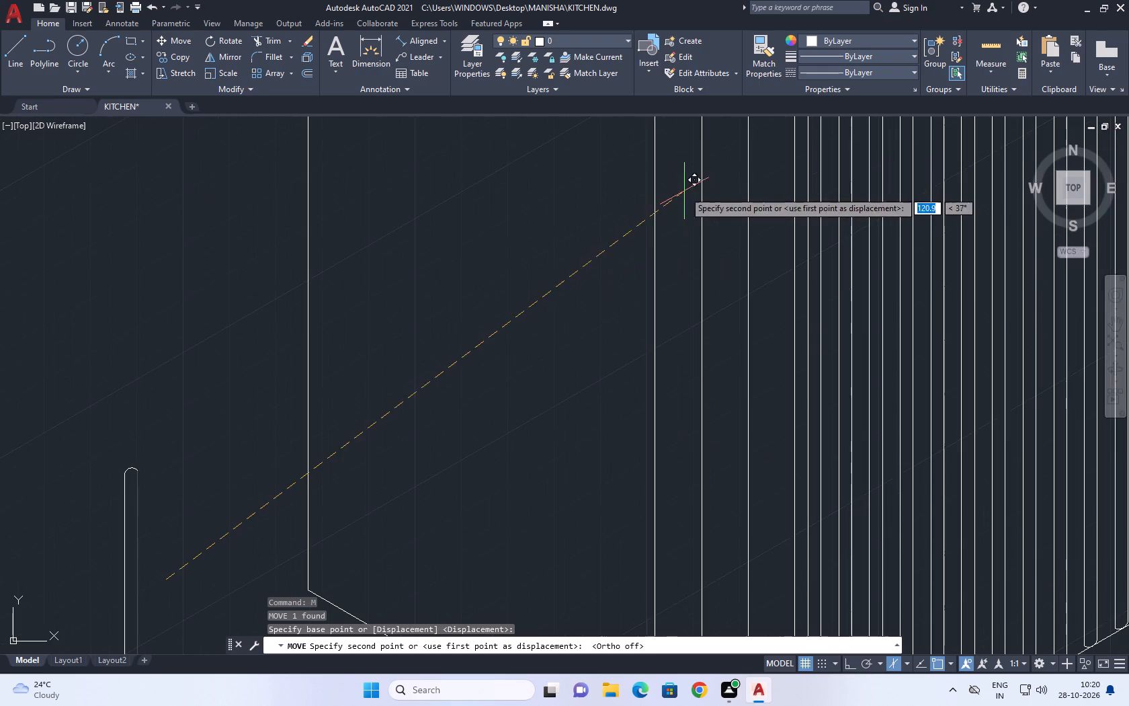
{"action": "left_click", "coordinate": [721, 196]}
{"action": "key", "text": "Escape"}
Move the relocated vertical line down so its lower end reaches the bottom edge of the island's plain side.
{"action": "scroll", "coordinate": [679, 331], "scroll_direction": "up", "scroll_amount": 1}
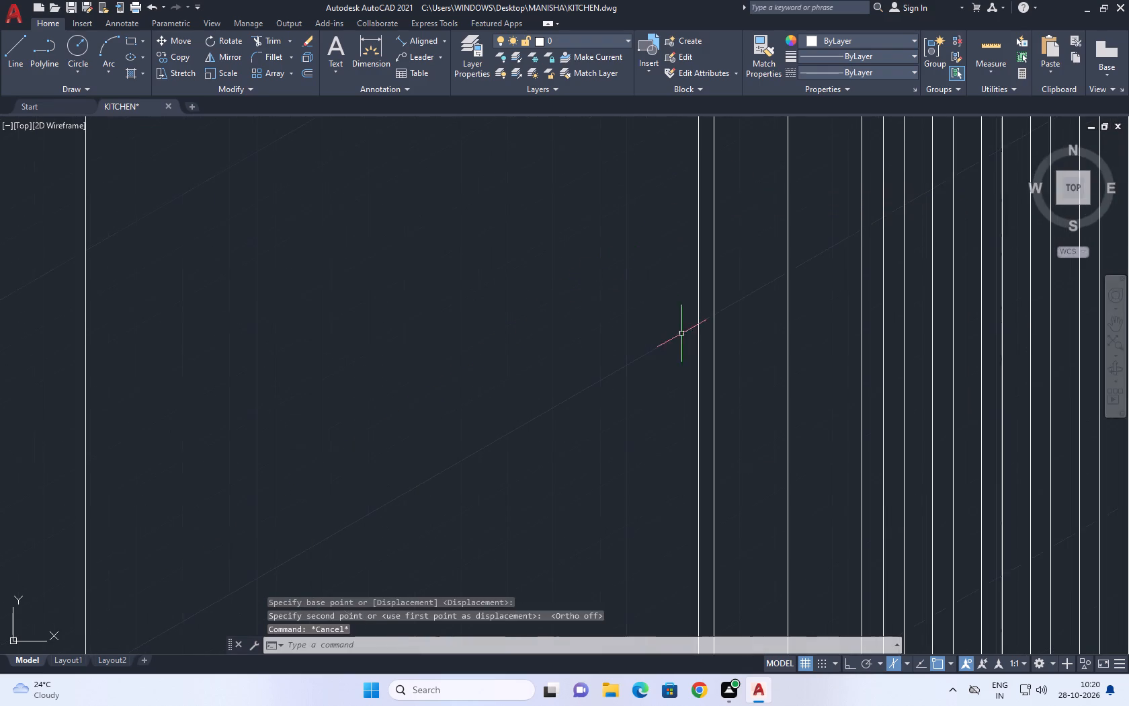
{"action": "middle_click_drag", "start_coordinate": [681, 342], "coordinate": [734, 167]}
{"action": "scroll", "coordinate": [734, 163], "scroll_direction": "down", "scroll_amount": 2}
{"action": "scroll", "coordinate": [739, 406], "scroll_direction": "down", "scroll_amount": 1}
{"action": "scroll", "coordinate": [751, 460], "scroll_direction": "up", "scroll_amount": 5}
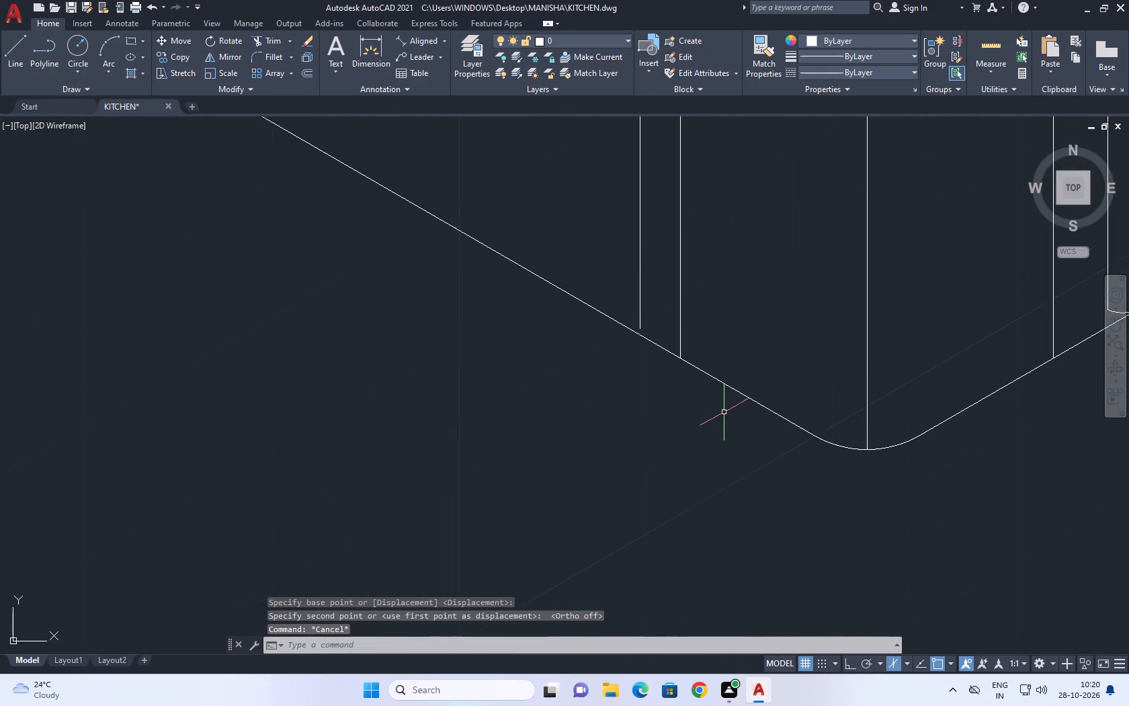
{"action": "scroll", "coordinate": [631, 233], "scroll_direction": "up", "scroll_amount": 2}
{"action": "middle_click_drag", "start_coordinate": [663, 441], "coordinate": [706, 383]}
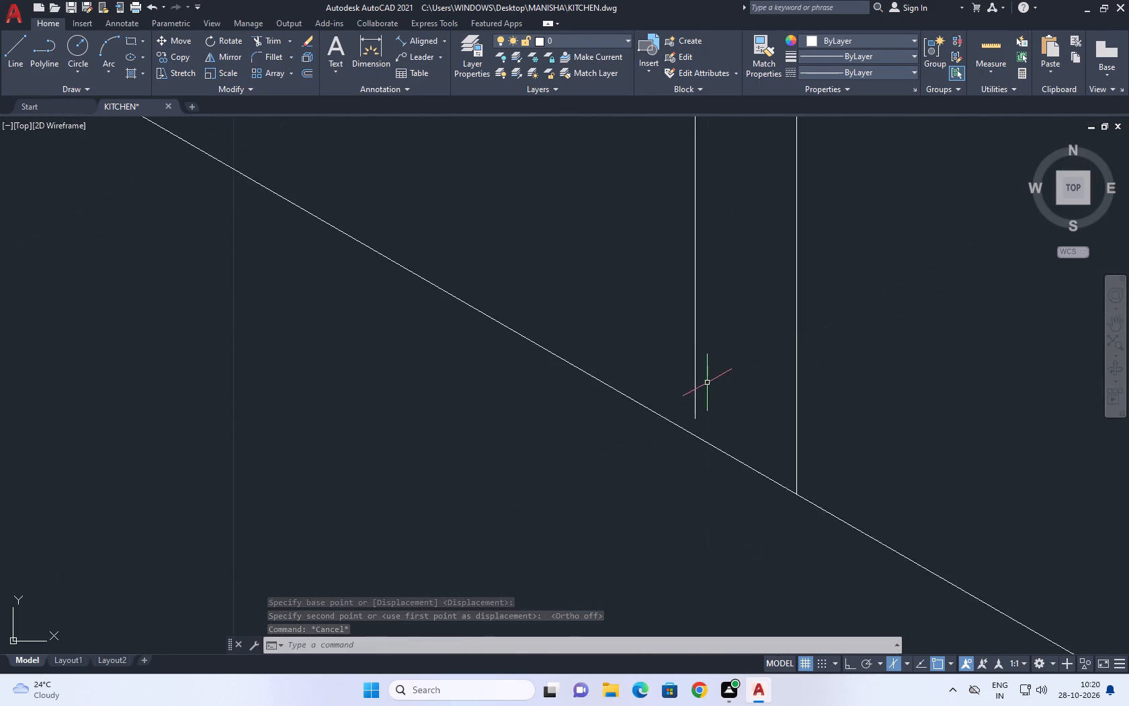
{"action": "scroll", "coordinate": [707, 383], "scroll_direction": "up", "scroll_amount": 2}
{"action": "left_click_drag", "start_coordinate": [701, 430], "coordinate": [693, 424]}
{"action": "left_click", "coordinate": [619, 311]}
{"action": "key", "text": "m"}
{"action": "key", "text": "space"}
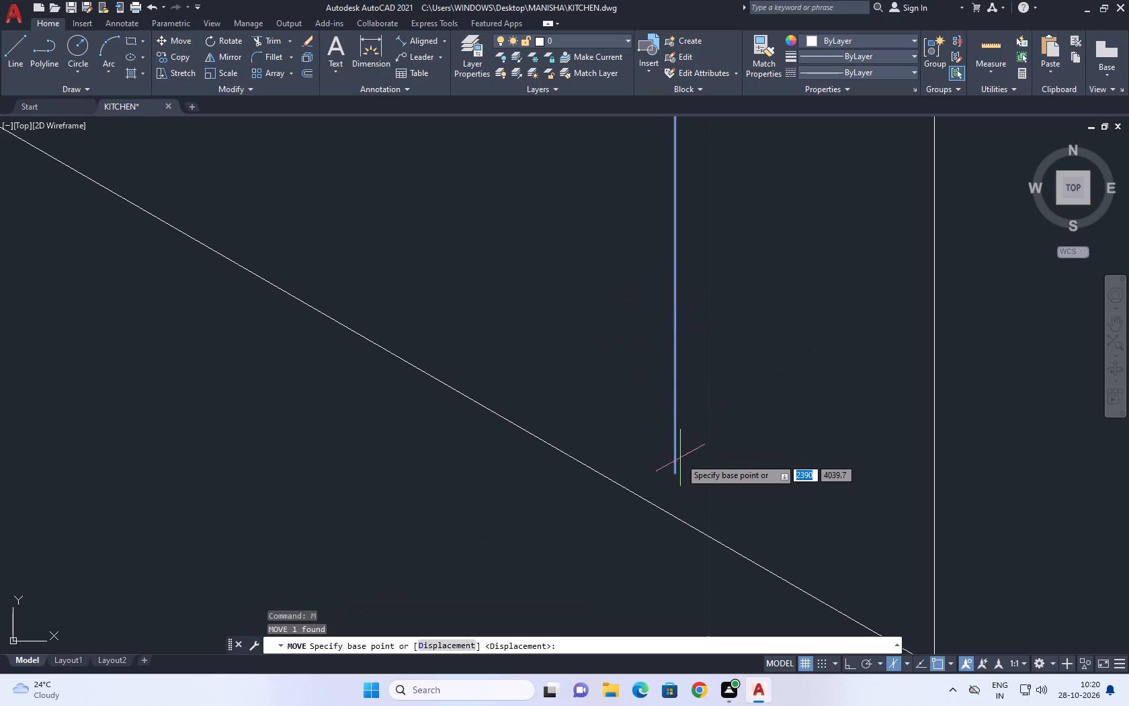
{"action": "left_click", "coordinate": [677, 475]}
{"action": "left_click", "coordinate": [667, 516]}
Nudge the vertical line slightly upward so its lower end sits closer to the island's sloping bottom edge.
{"action": "scroll", "coordinate": [741, 481], "scroll_direction": "down", "scroll_amount": 1}
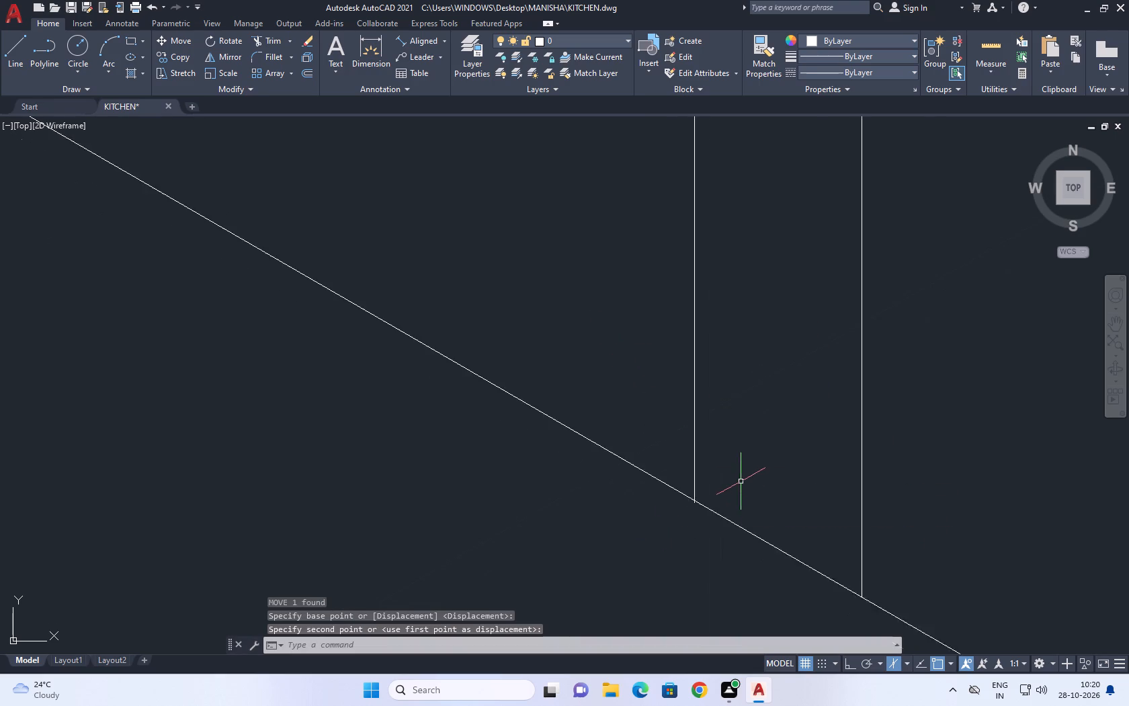
{"action": "scroll", "coordinate": [741, 481], "scroll_direction": "down", "scroll_amount": 1}
{"action": "scroll", "coordinate": [722, 494], "scroll_direction": "up", "scroll_amount": 6}
{"action": "left_click", "coordinate": [702, 492]}
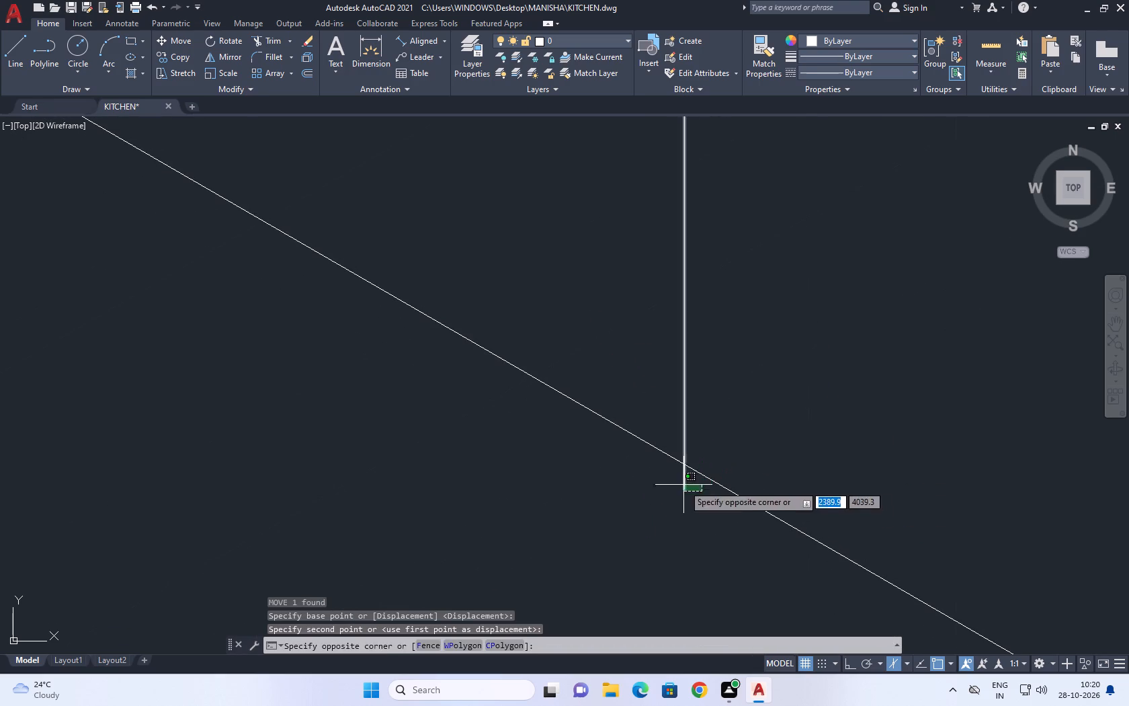
{"action": "left_click", "coordinate": [682, 483]}
{"action": "key", "text": "m"}
{"action": "key", "text": "space"}
{"action": "left_click", "coordinate": [685, 493]}
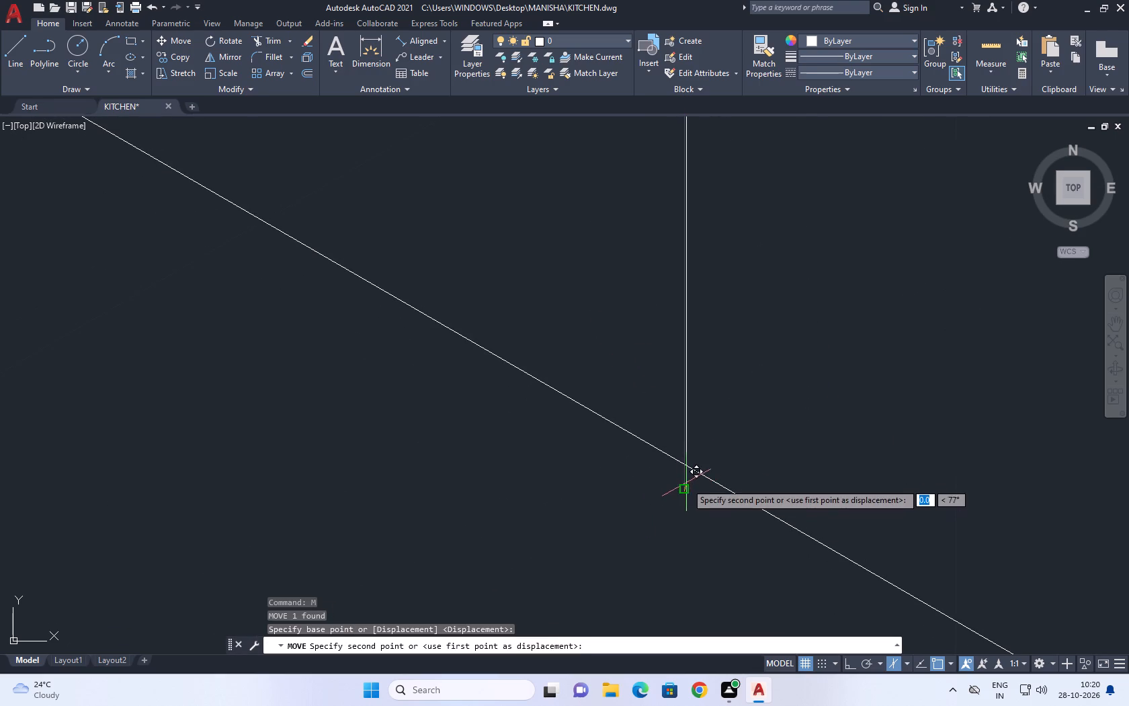
{"action": "left_click", "coordinate": [688, 465]}
Stretch the vertical line's lower endpoint exactly onto the bottom edge of the island's plain side.
{"action": "scroll", "coordinate": [713, 487], "scroll_direction": "down", "scroll_amount": 6}
{"action": "scroll", "coordinate": [711, 480], "scroll_direction": "up", "scroll_amount": 4}
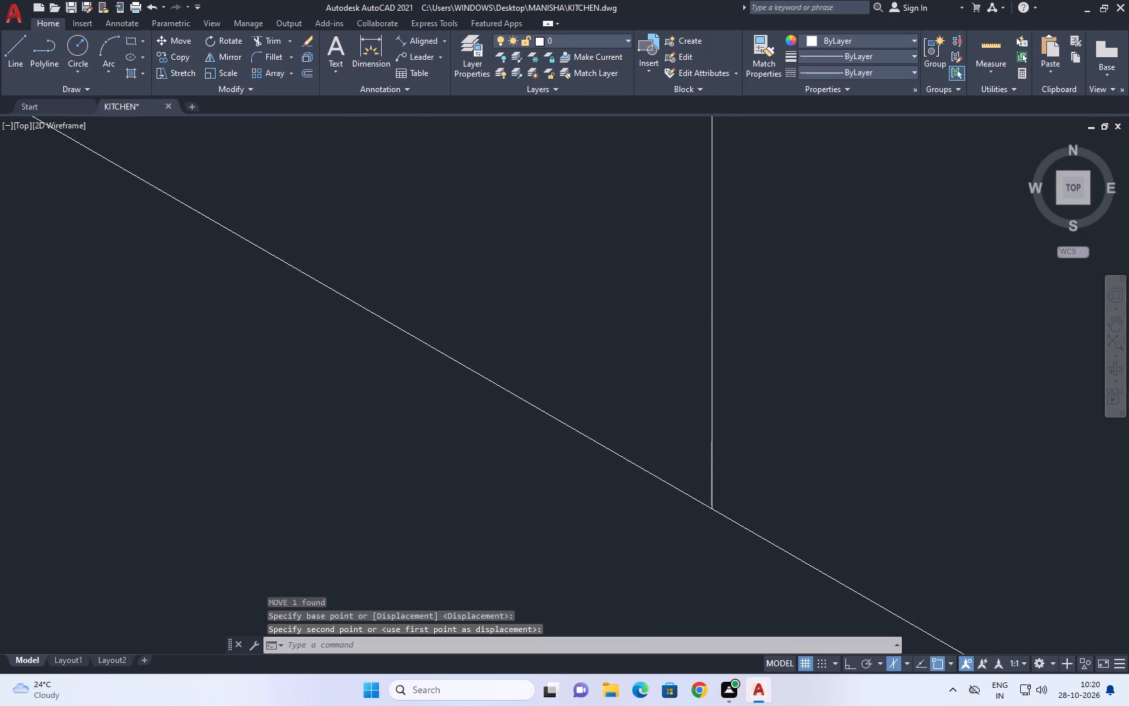
{"action": "scroll", "coordinate": [698, 506], "scroll_direction": "up", "scroll_amount": 5}
{"action": "scroll", "coordinate": [800, 525], "scroll_direction": "up", "scroll_amount": 1}
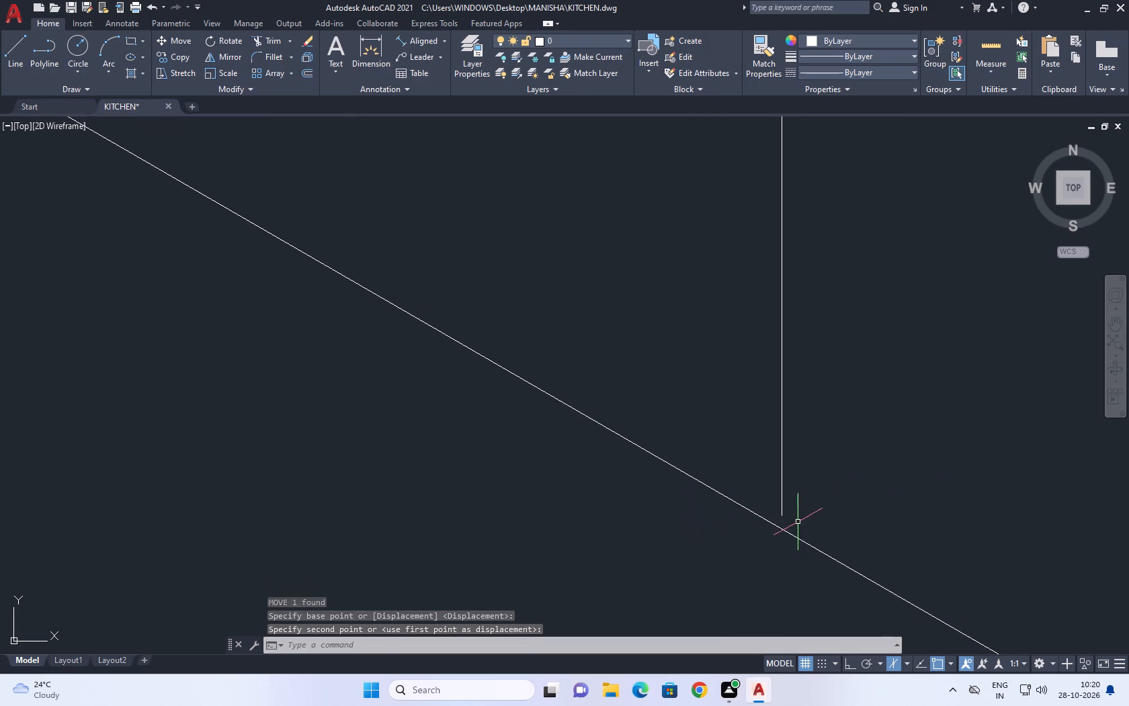
{"action": "scroll", "coordinate": [794, 522], "scroll_direction": "up", "scroll_amount": 2}
{"action": "left_click_drag", "start_coordinate": [793, 521], "coordinate": [781, 513]}
{"action": "left_click", "coordinate": [760, 479]}
{"action": "left_click", "coordinate": [759, 504]}
{"action": "left_click", "coordinate": [757, 509]}
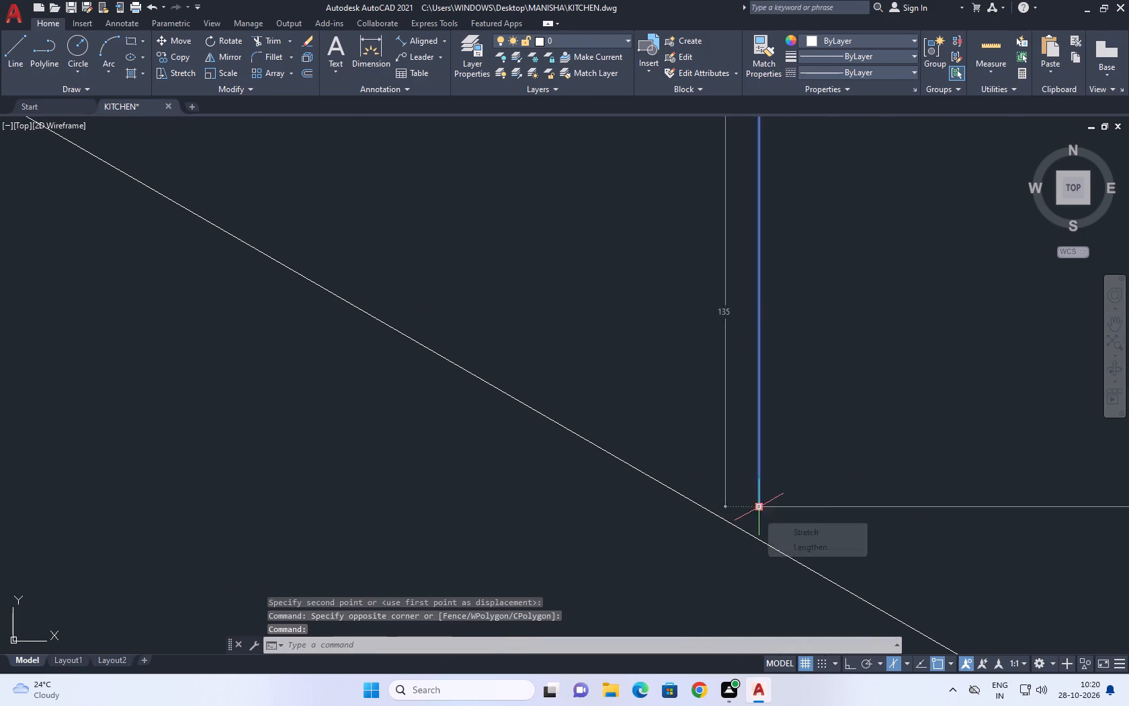
{"action": "left_click", "coordinate": [757, 539]}
{"action": "key", "text": "space"}
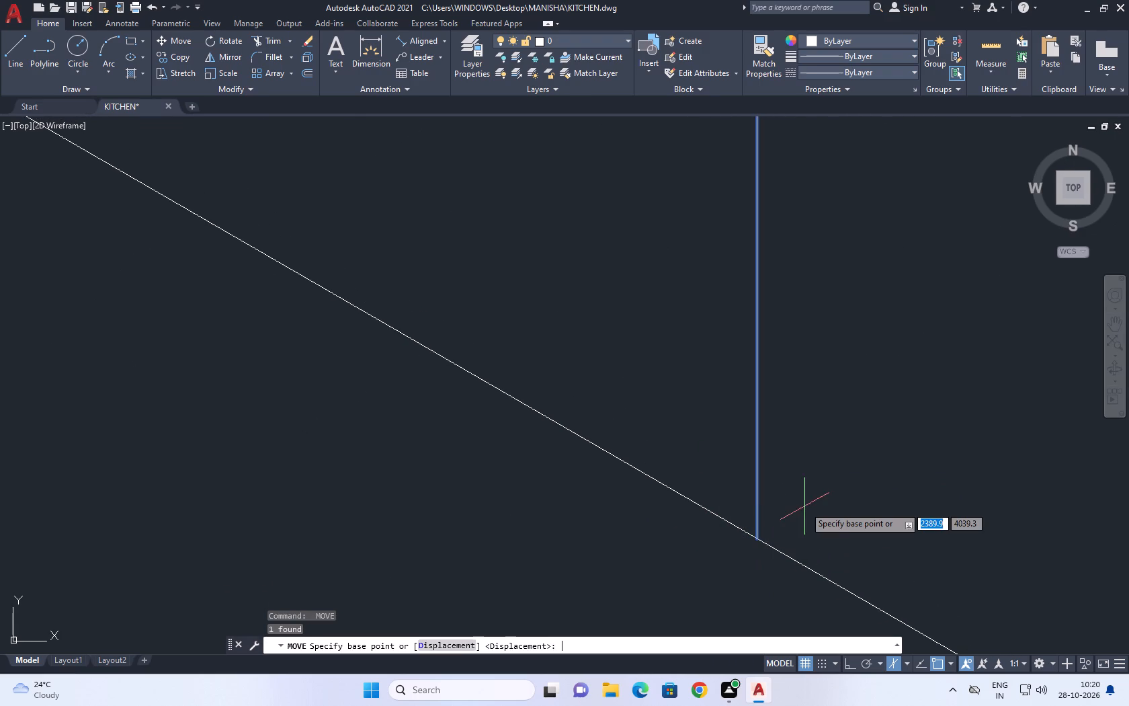
{"action": "scroll", "coordinate": [804, 506], "scroll_direction": "down", "scroll_amount": 6}
{"action": "key", "text": "Escape"}
{"action": "scroll", "coordinate": [788, 501], "scroll_direction": "down", "scroll_amount": 13}
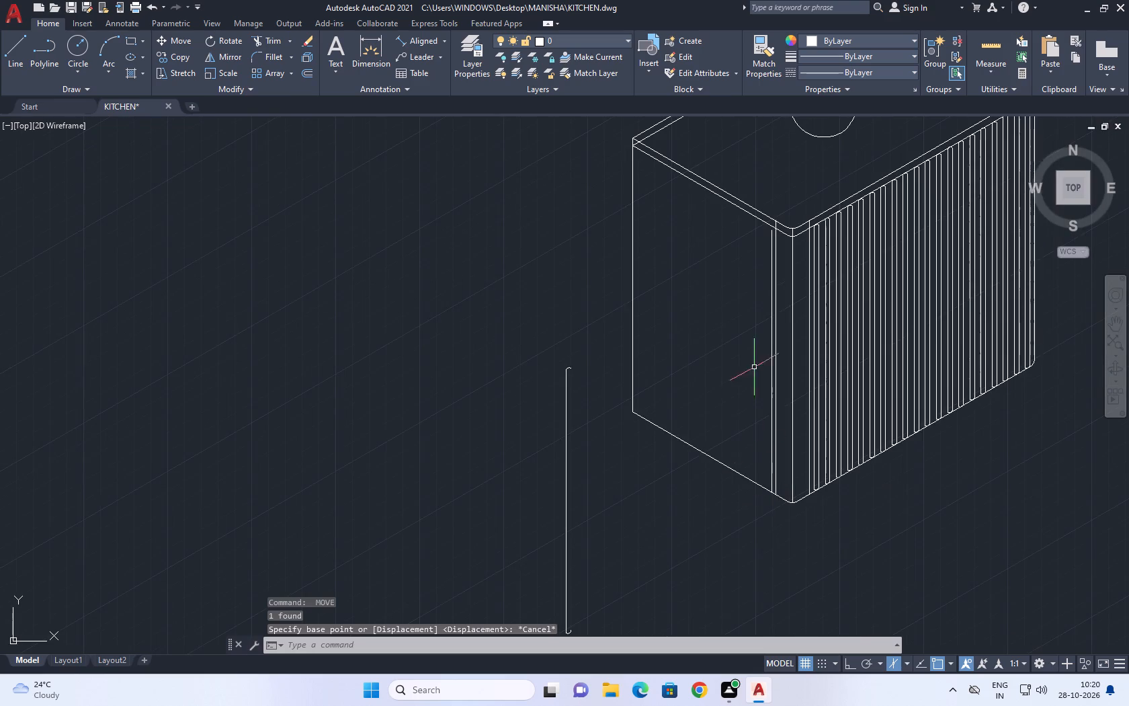
Extend the relocated vertical line's upper end to the lower edge of the island's countertop.
{"action": "scroll", "coordinate": [779, 230], "scroll_direction": "up", "scroll_amount": 3}
{"action": "middle_click_drag", "start_coordinate": [717, 264], "coordinate": [742, 399]}
{"action": "type", "text": "EX"}
{"action": "key", "text": "space"}
{"action": "left_click", "coordinate": [767, 385]}
{"action": "left_click", "coordinate": [776, 376]}
{"action": "key", "text": "Escape"}
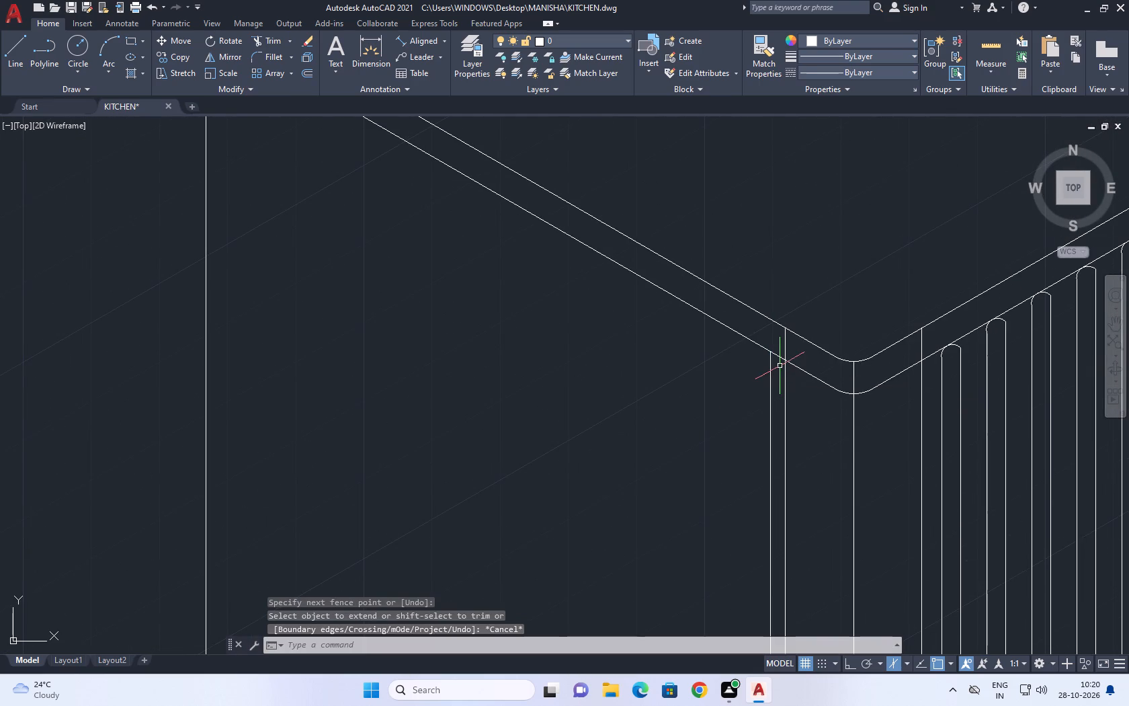
Trim the adjacent vertical line where it crosses the countertop thickness on the island's plain side.
{"action": "key", "text": "t"}
{"action": "key", "text": "r"}
{"action": "key", "text": "space"}
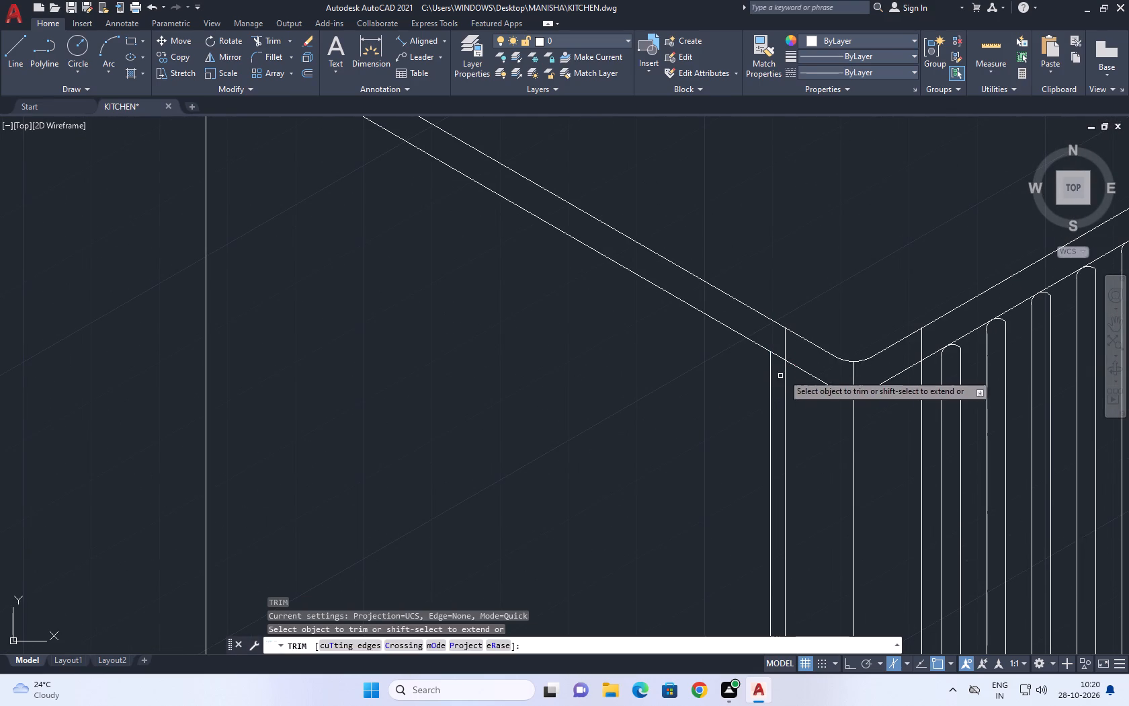
{"action": "left_click", "coordinate": [806, 353]}
{"action": "left_click", "coordinate": [778, 338]}
{"action": "middle_click_drag", "start_coordinate": [765, 331], "coordinate": [715, 312]}
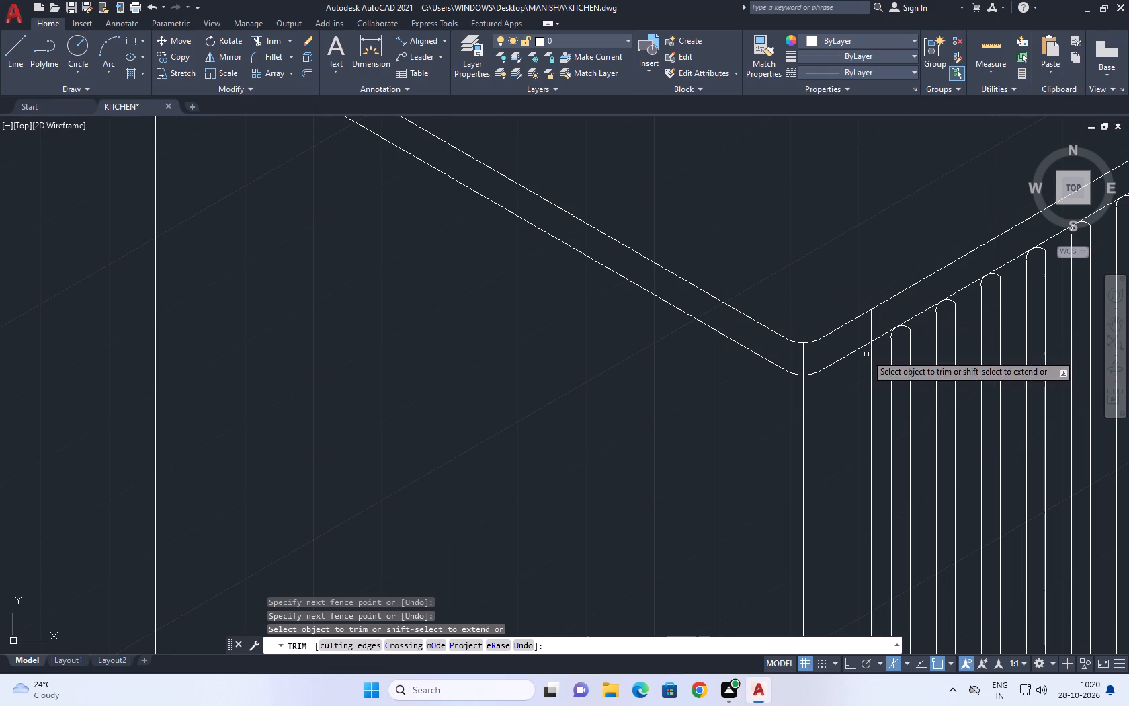
{"action": "middle_click_drag", "start_coordinate": [851, 348], "coordinate": [806, 335]}
{"action": "middle_click", "coordinate": [806, 335]}
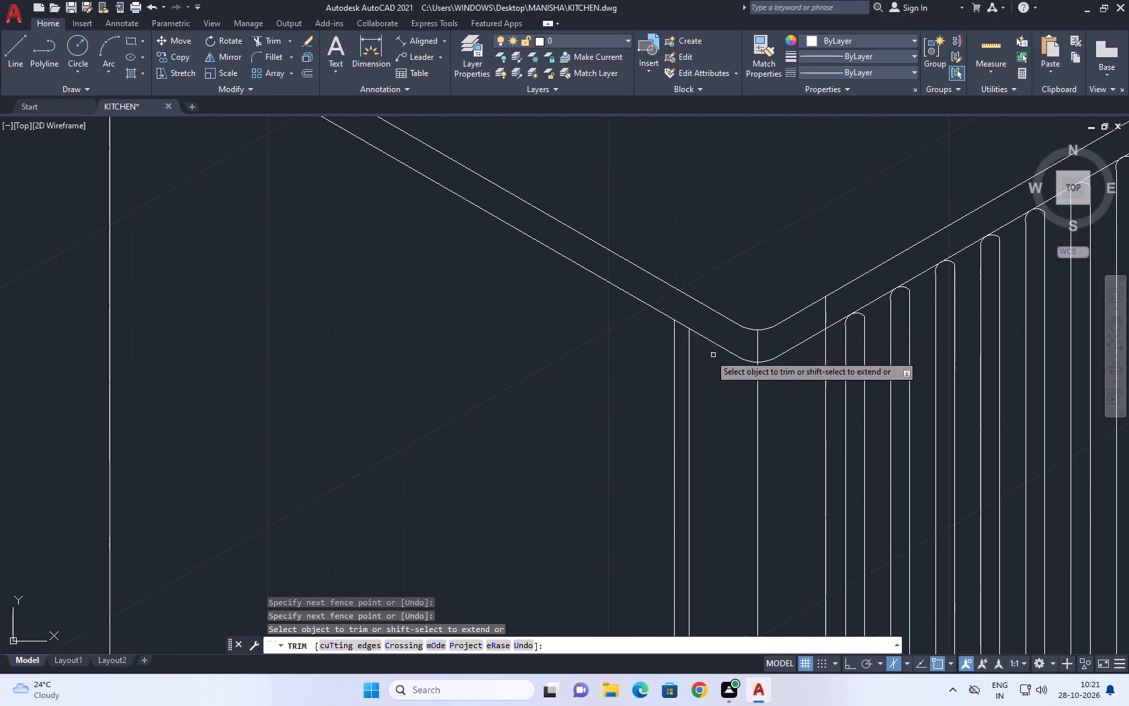
{"action": "right_click", "coordinate": [758, 226]}
{"action": "left_click", "coordinate": [805, 230]}
Draw a three-point arc of about 1.1 radius between the two vertical lines, just below the countertop on the plain side.
{"action": "scroll", "coordinate": [764, 264], "scroll_direction": "down", "scroll_amount": 2}
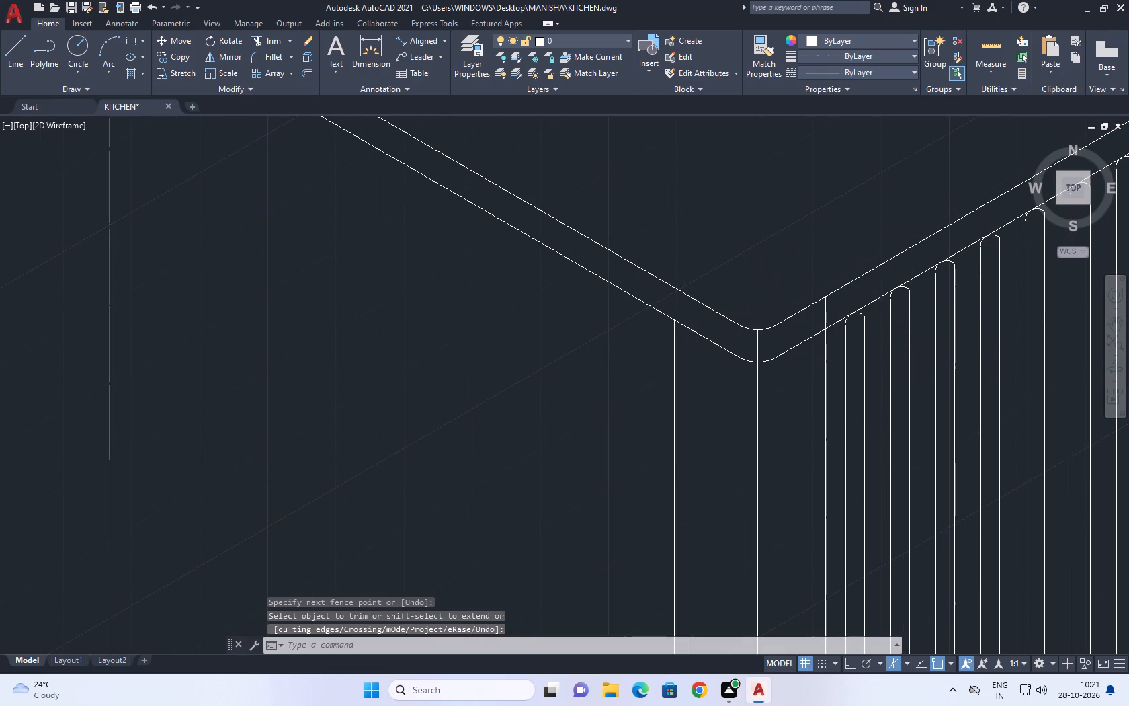
{"action": "scroll", "coordinate": [764, 264], "scroll_direction": "down", "scroll_amount": 2}
{"action": "scroll", "coordinate": [628, 379], "scroll_direction": "up", "scroll_amount": 1}
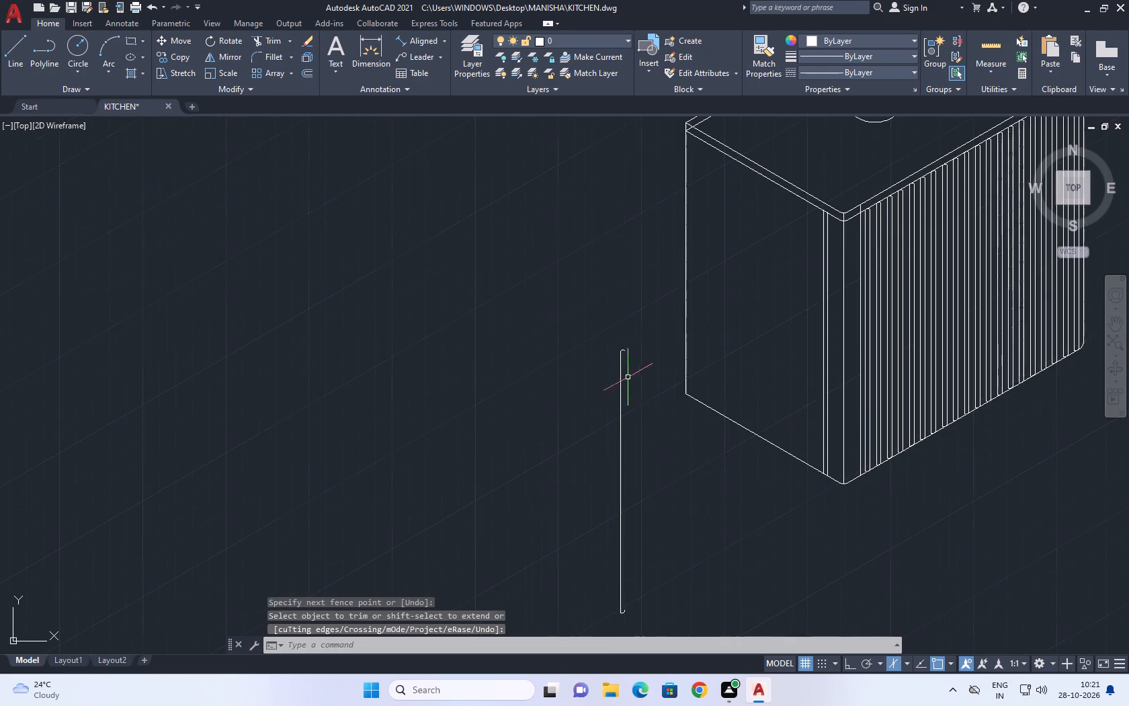
{"action": "scroll", "coordinate": [625, 341], "scroll_direction": "up", "scroll_amount": 1}
{"action": "scroll", "coordinate": [802, 288], "scroll_direction": "up", "scroll_amount": 1}
{"action": "middle_click_drag", "start_coordinate": [800, 288], "coordinate": [691, 373]}
{"action": "scroll", "coordinate": [760, 383], "scroll_direction": "down", "scroll_amount": 3}
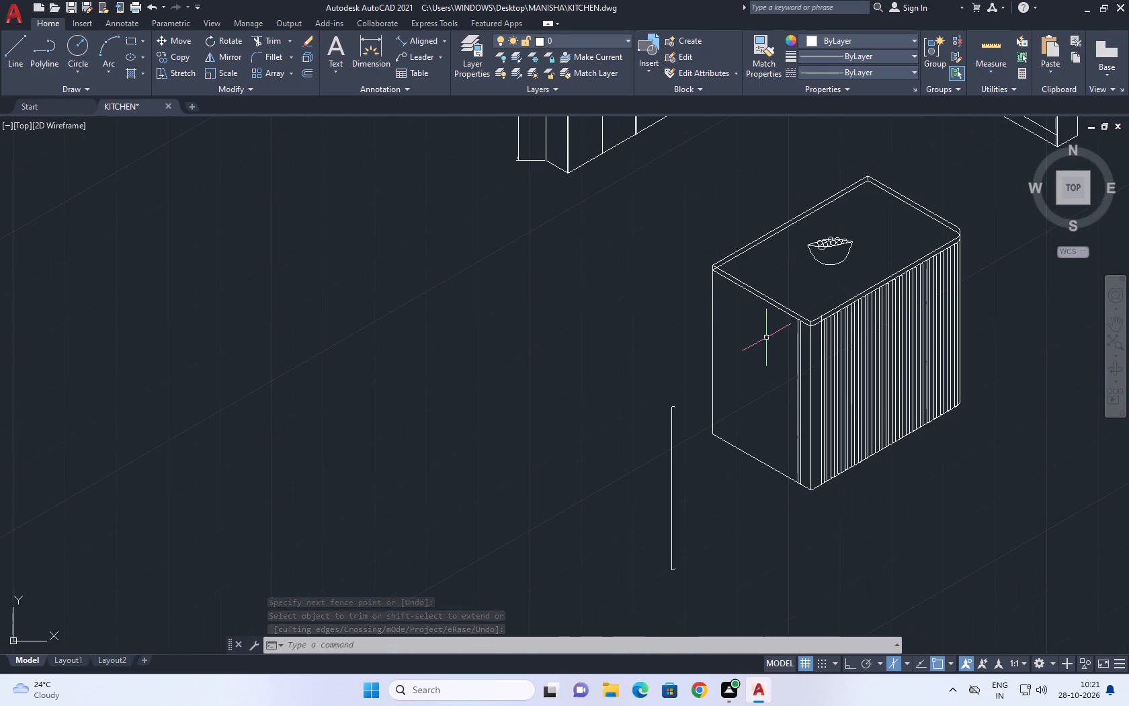
{"action": "left_click", "coordinate": [107, 38]}
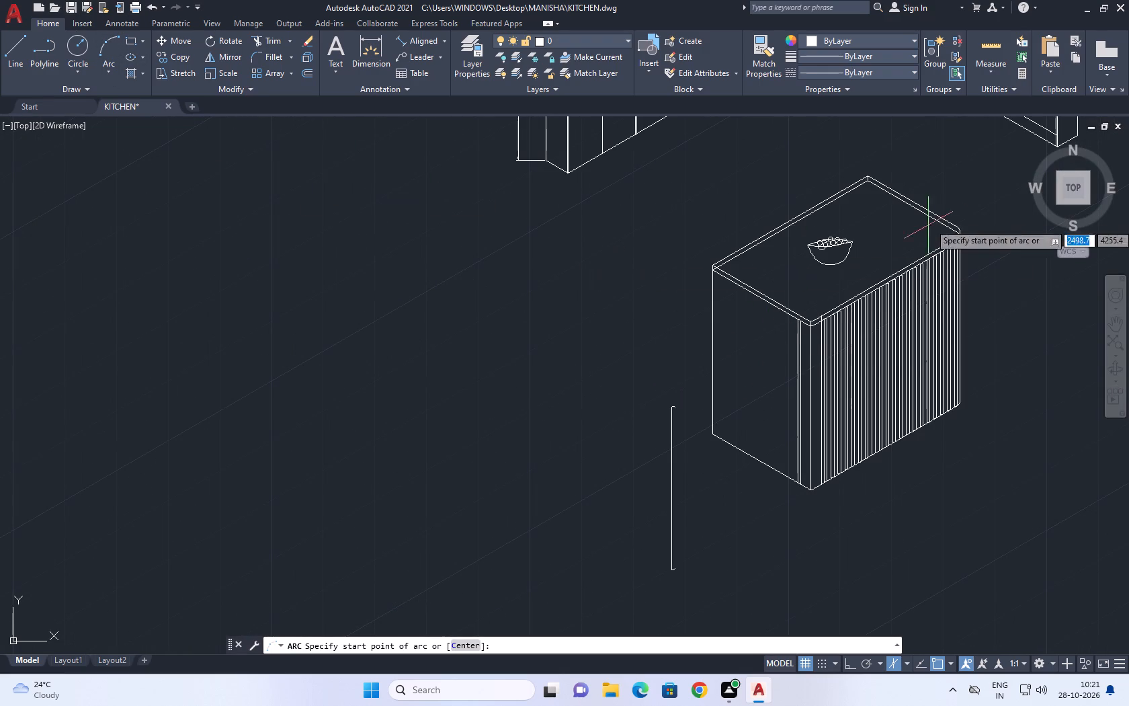
{"action": "scroll", "coordinate": [802, 338], "scroll_direction": "up", "scroll_amount": 6}
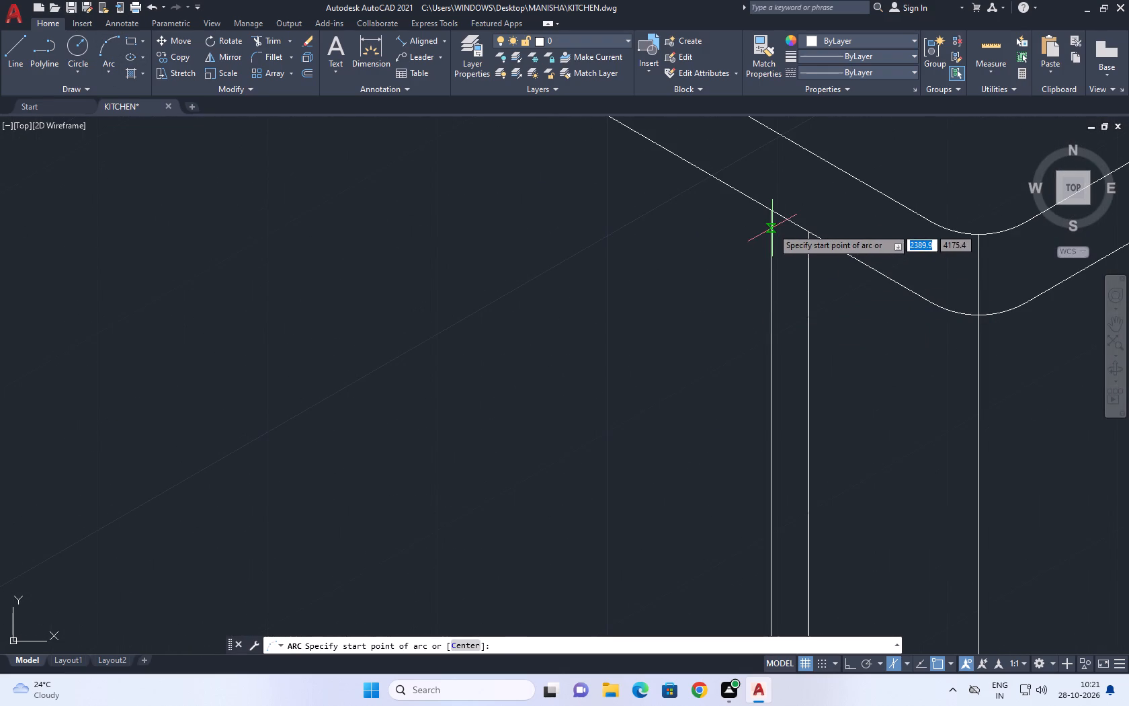
{"action": "left_click", "coordinate": [771, 230]}
{"action": "scroll", "coordinate": [782, 226], "scroll_direction": "up", "scroll_amount": 1}
{"action": "left_click", "coordinate": [791, 221]}
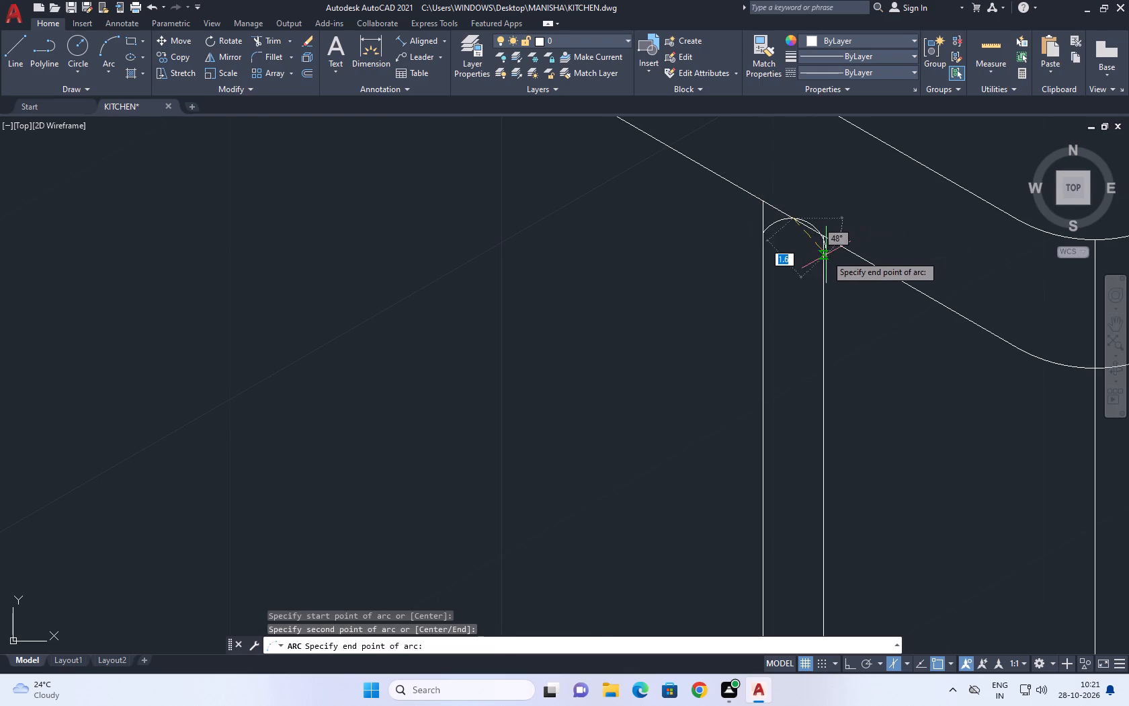
{"action": "left_click", "coordinate": [819, 260]}
Stretch the top arc by its midpoint, pulling it just below the countertop's lower edge.
{"action": "scroll", "coordinate": [831, 256], "scroll_direction": "up", "scroll_amount": 3}
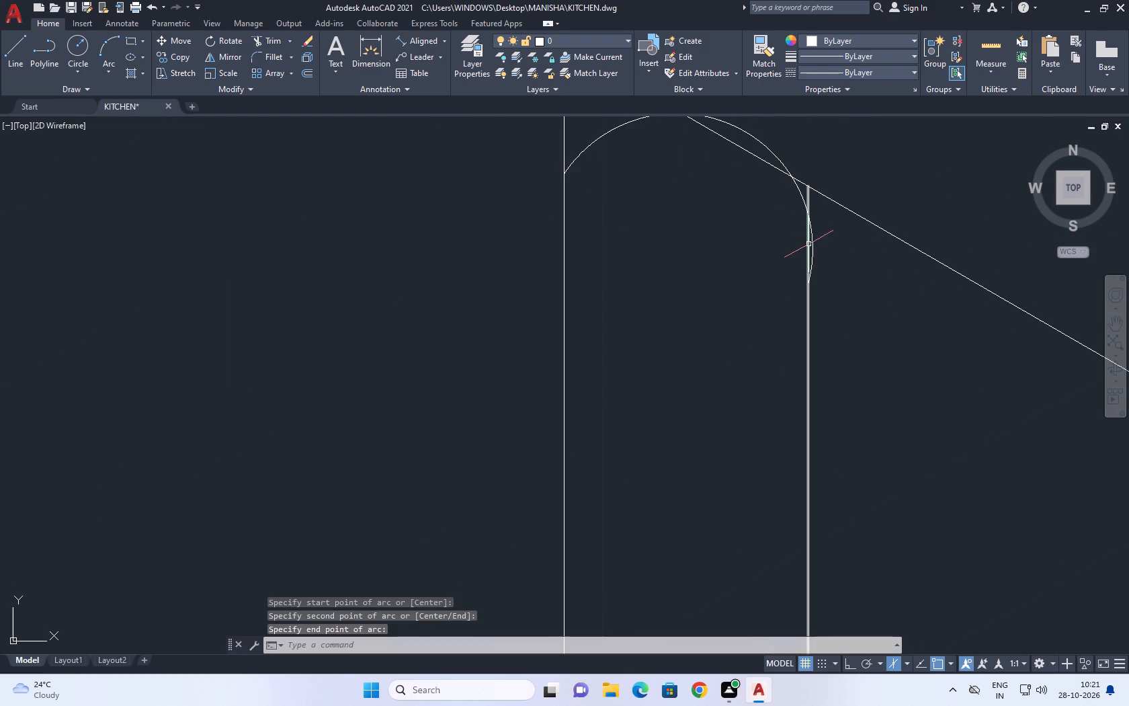
{"action": "left_click", "coordinate": [814, 246]}
{"action": "left_click", "coordinate": [732, 123]}
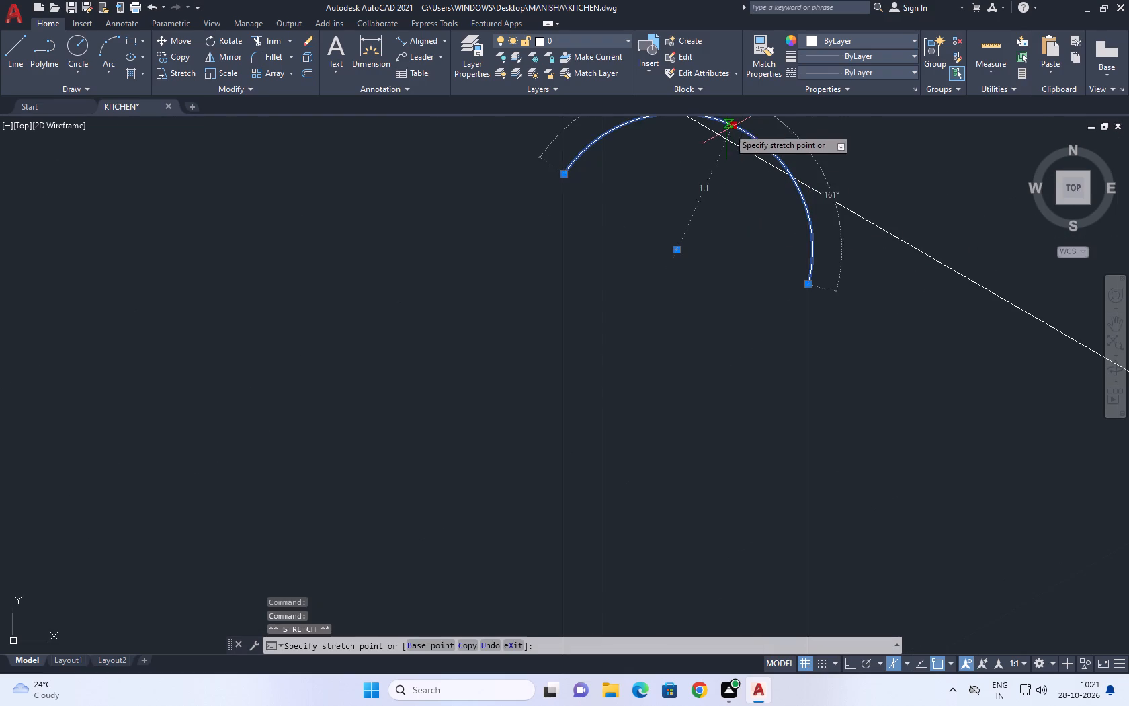
{"action": "left_click", "coordinate": [706, 150]}
{"action": "scroll", "coordinate": [841, 253], "scroll_direction": "down", "scroll_amount": 2}
{"action": "middle_click_drag", "start_coordinate": [862, 362], "coordinate": [740, 253]}
{"action": "scroll", "coordinate": [728, 247], "scroll_direction": "down", "scroll_amount": 1}
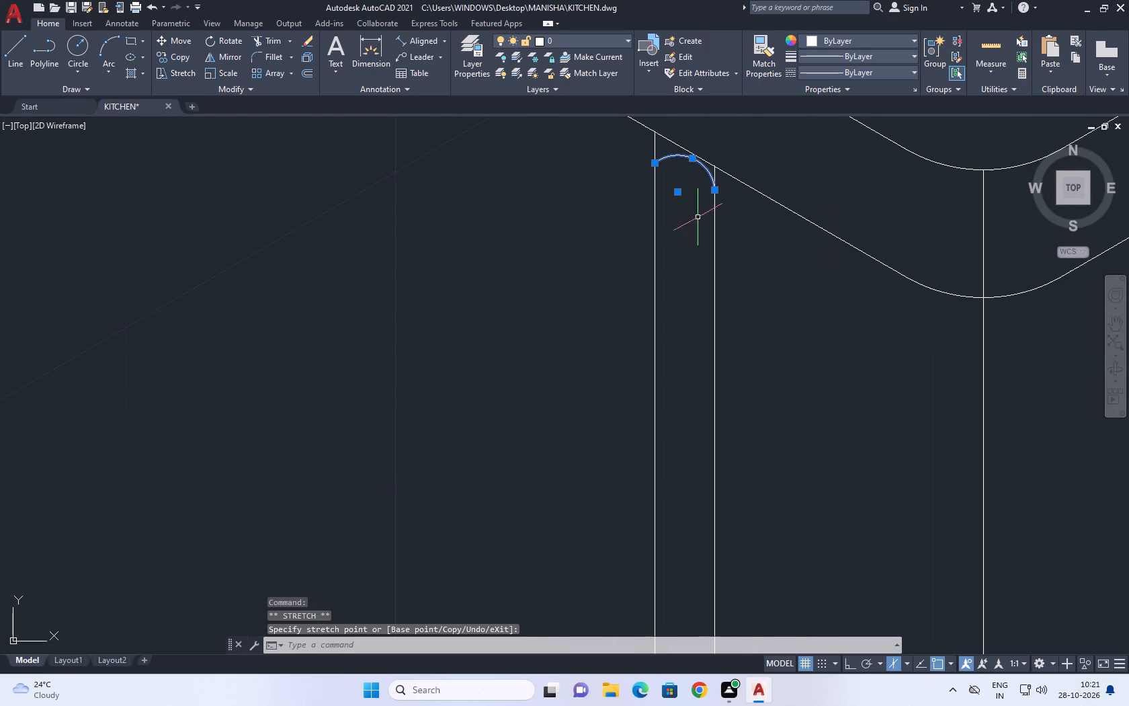
Draw a three-point arc joining the two vertical lines at the bottom edge of the island's plain side.
{"action": "left_click_drag", "start_coordinate": [103, 38], "coordinate": [103, 48]}
{"action": "scroll", "coordinate": [533, 328], "scroll_direction": "down", "scroll_amount": 4}
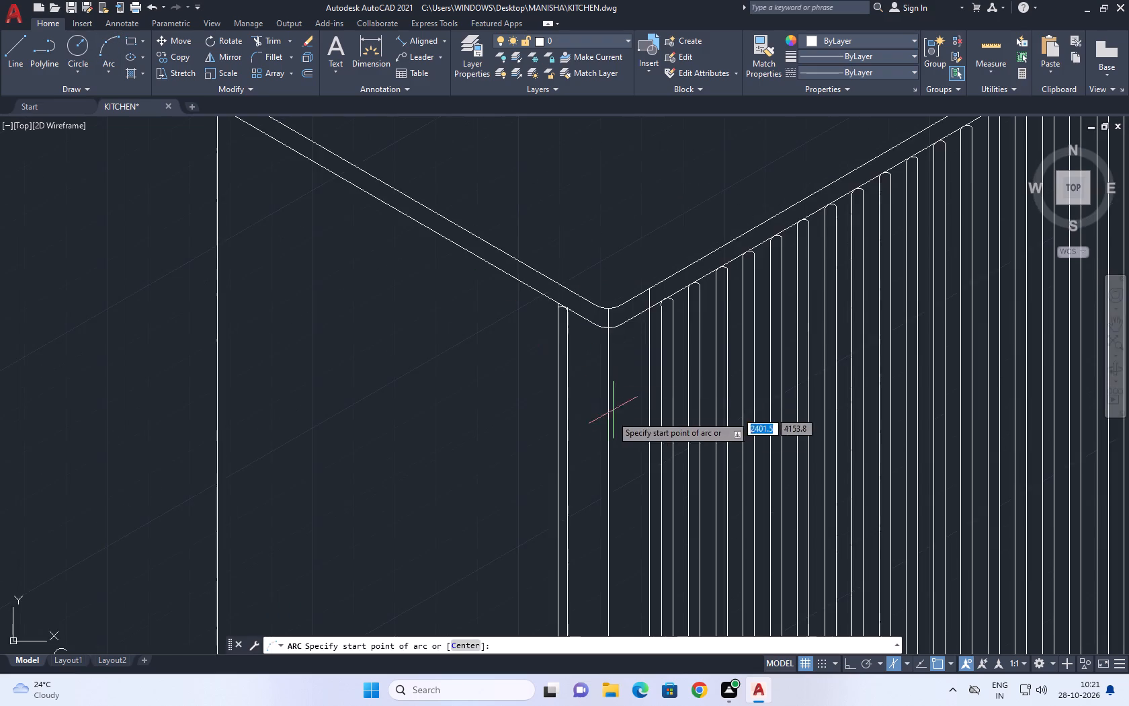
{"action": "scroll", "coordinate": [587, 440], "scroll_direction": "down", "scroll_amount": 1}
{"action": "middle_click_drag", "start_coordinate": [646, 349], "coordinate": [687, 228]}
{"action": "middle_click_drag", "start_coordinate": [620, 569], "coordinate": [720, 344]}
{"action": "scroll", "coordinate": [717, 418], "scroll_direction": "up", "scroll_amount": 4}
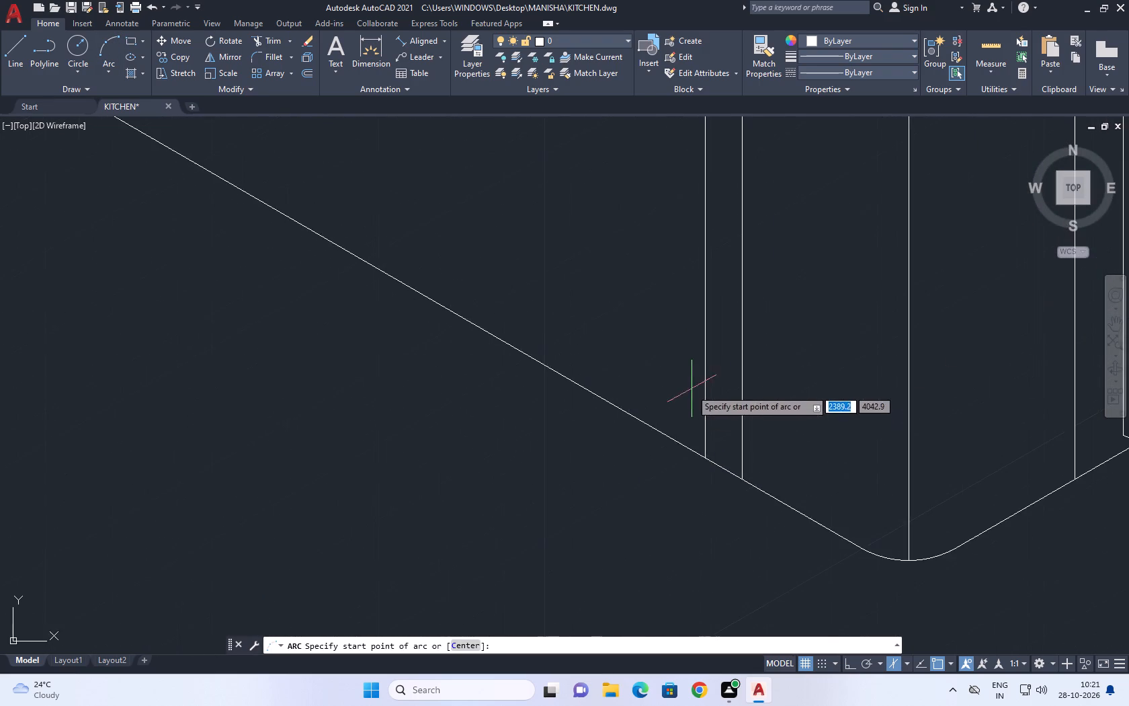
{"action": "scroll", "coordinate": [695, 465], "scroll_direction": "up", "scroll_amount": 2}
{"action": "scroll", "coordinate": [718, 397], "scroll_direction": "up", "scroll_amount": 2}
{"action": "left_click", "coordinate": [710, 429]}
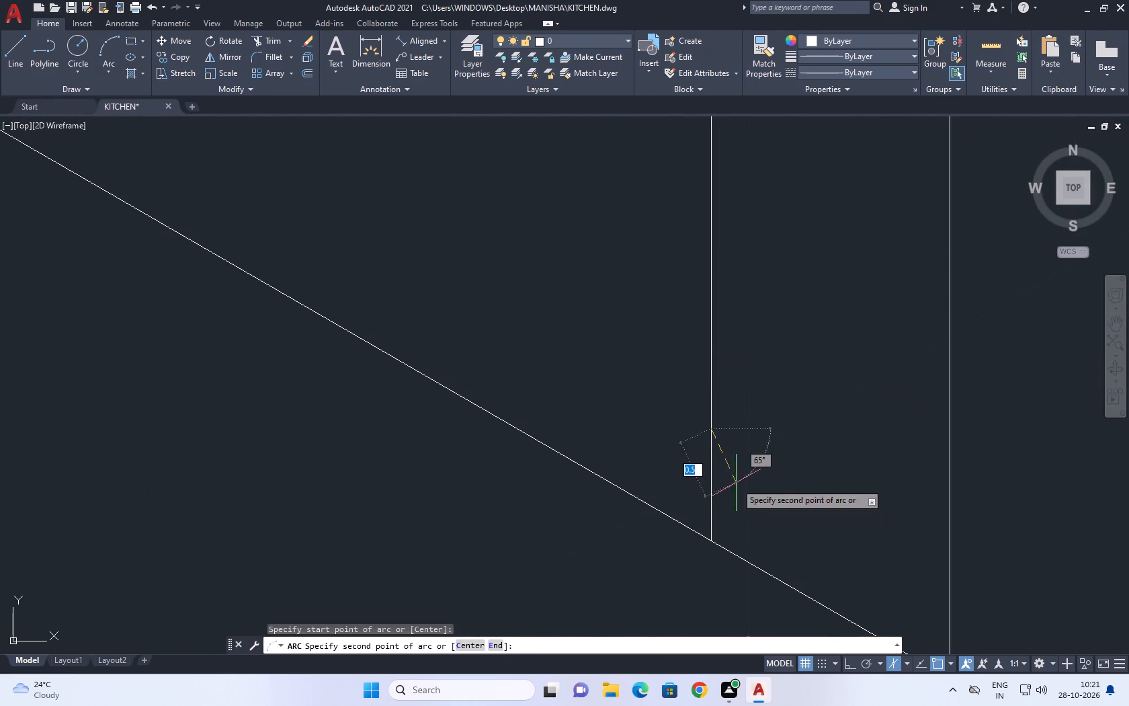
{"action": "left_click", "coordinate": [786, 585]}
{"action": "scroll", "coordinate": [821, 537], "scroll_direction": "down", "scroll_amount": 2}
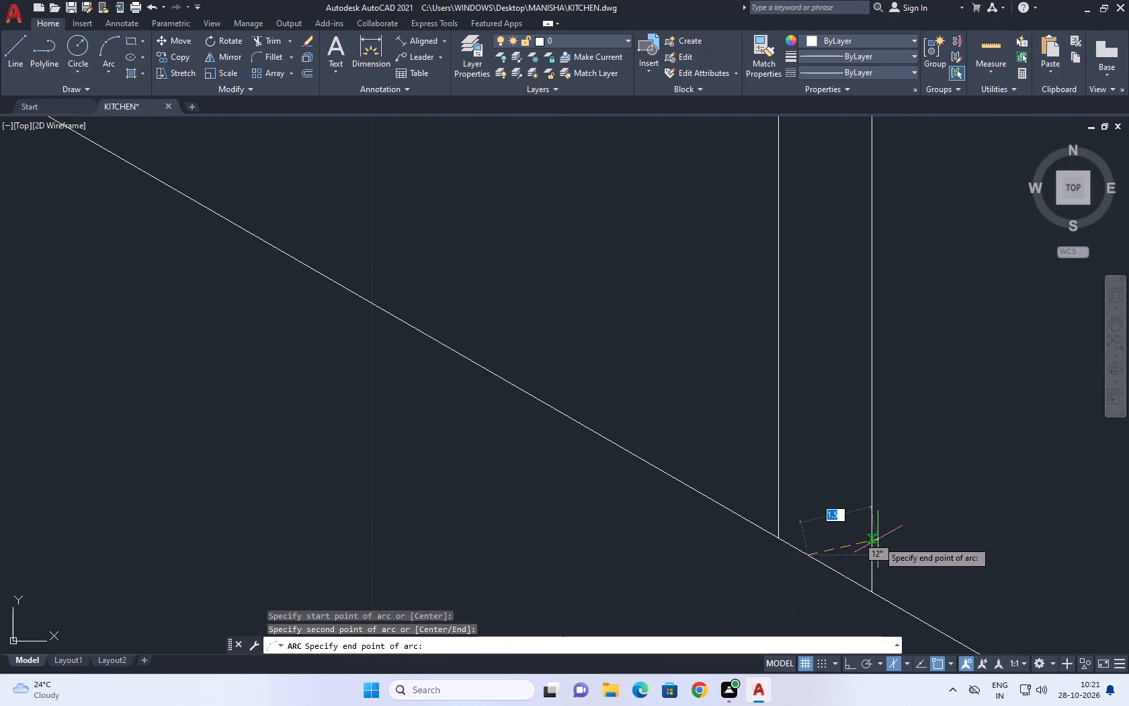
{"action": "left_click", "coordinate": [872, 530]}
Stretch the bottom arc by its midpoint, pulling it just above the island's bottom edge on the plain side.
{"action": "middle_click_drag", "start_coordinate": [899, 436], "coordinate": [787, 372]}
{"action": "scroll", "coordinate": [686, 459], "scroll_direction": "up", "scroll_amount": 2}
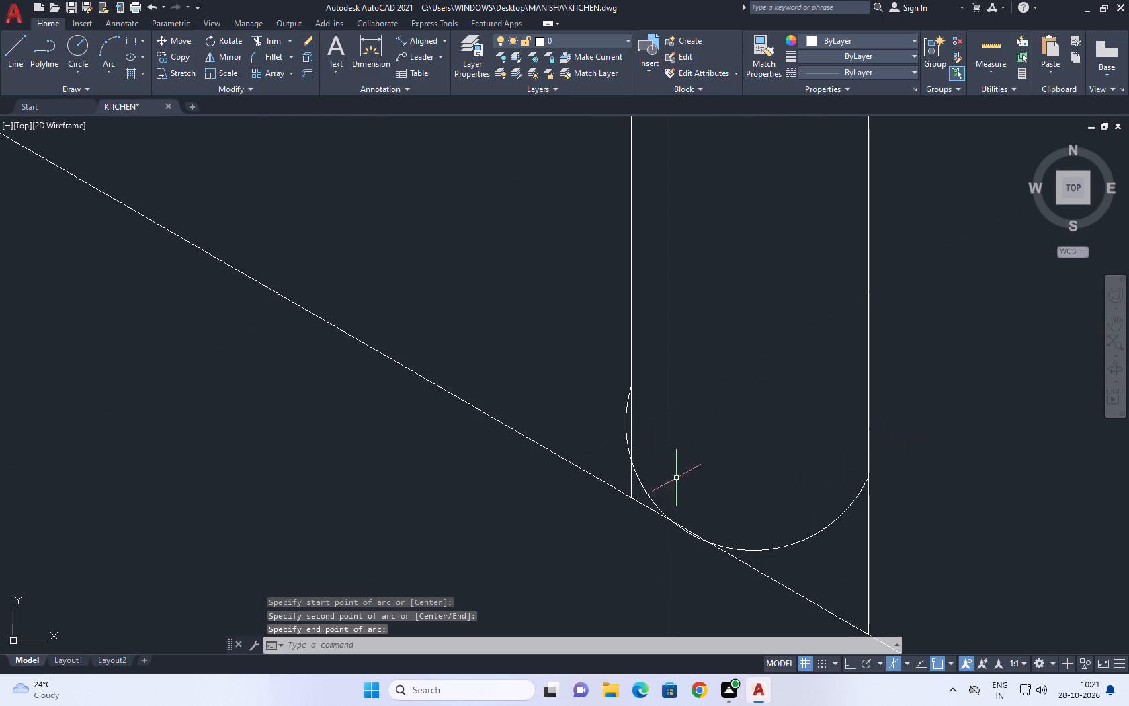
{"action": "left_click", "coordinate": [815, 559]}
{"action": "left_click", "coordinate": [798, 516]}
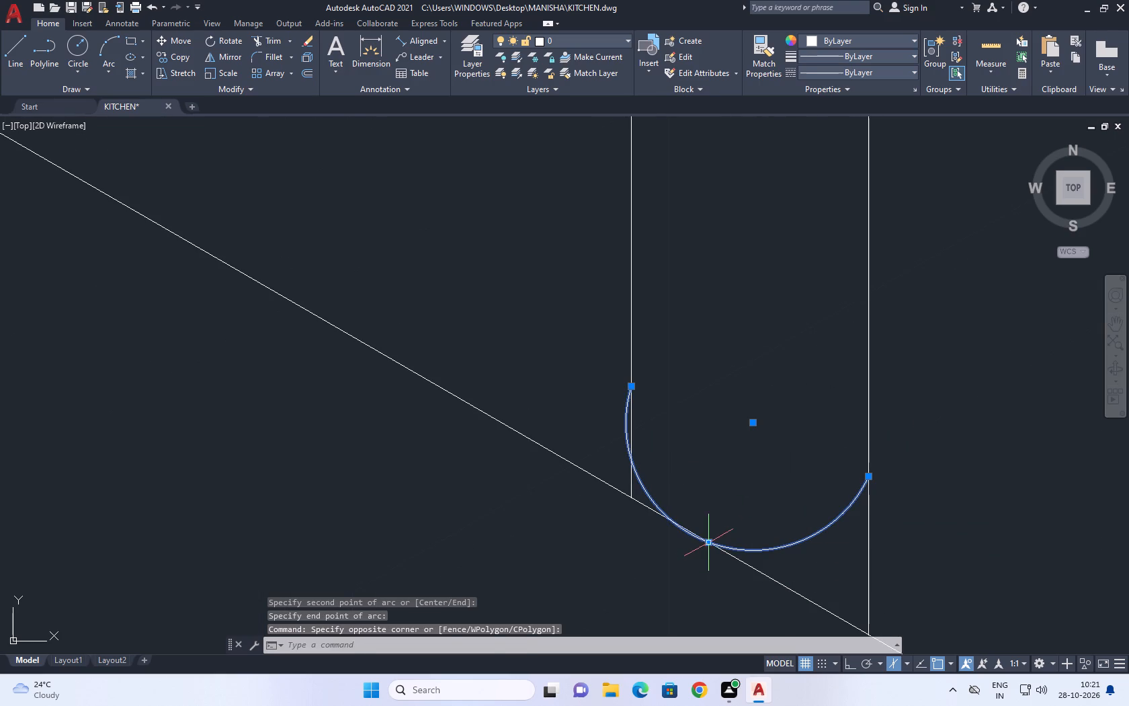
{"action": "left_click", "coordinate": [708, 543]}
{"action": "left_click", "coordinate": [765, 518]}
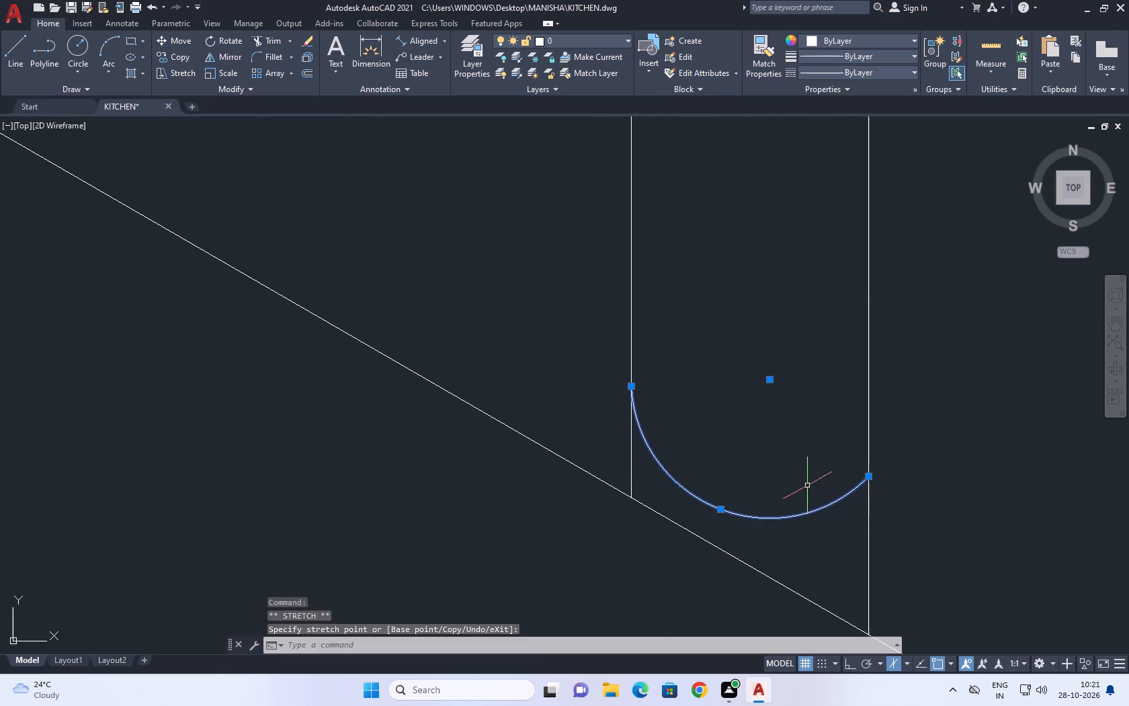
{"action": "scroll", "coordinate": [806, 472], "scroll_direction": "down", "scroll_amount": 3}
{"action": "middle_click_drag", "start_coordinate": [817, 449], "coordinate": [539, 500]}
{"action": "right_click", "coordinate": [655, 360]}
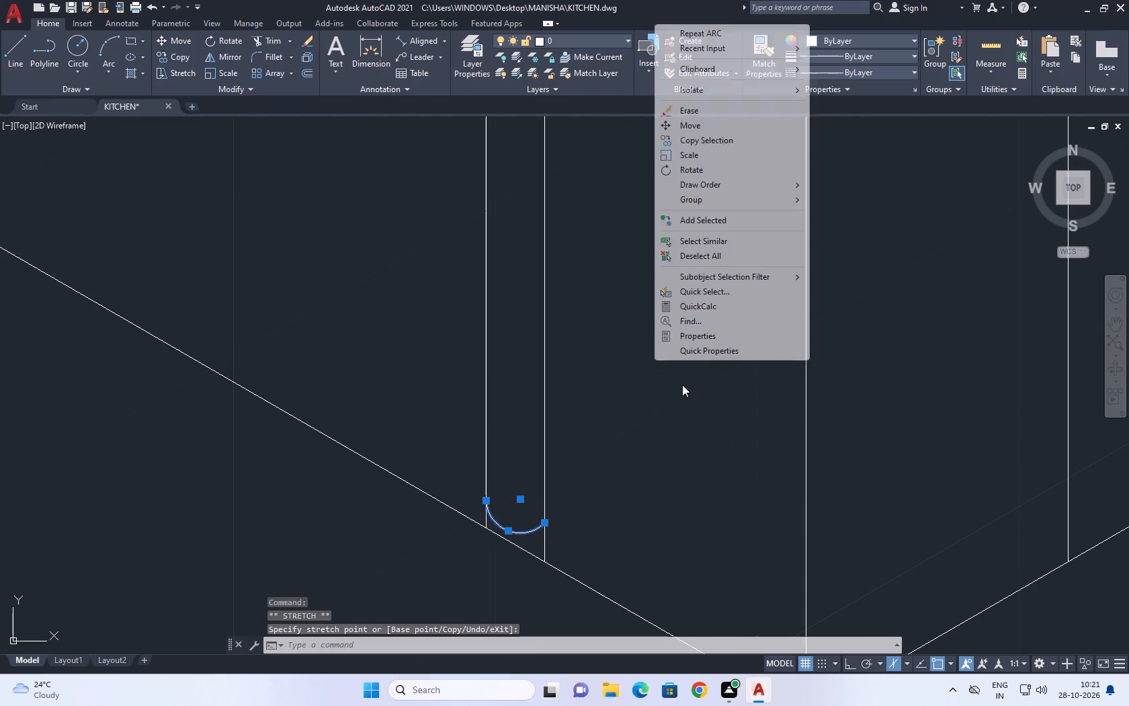
{"action": "left_click", "coordinate": [735, 260]}
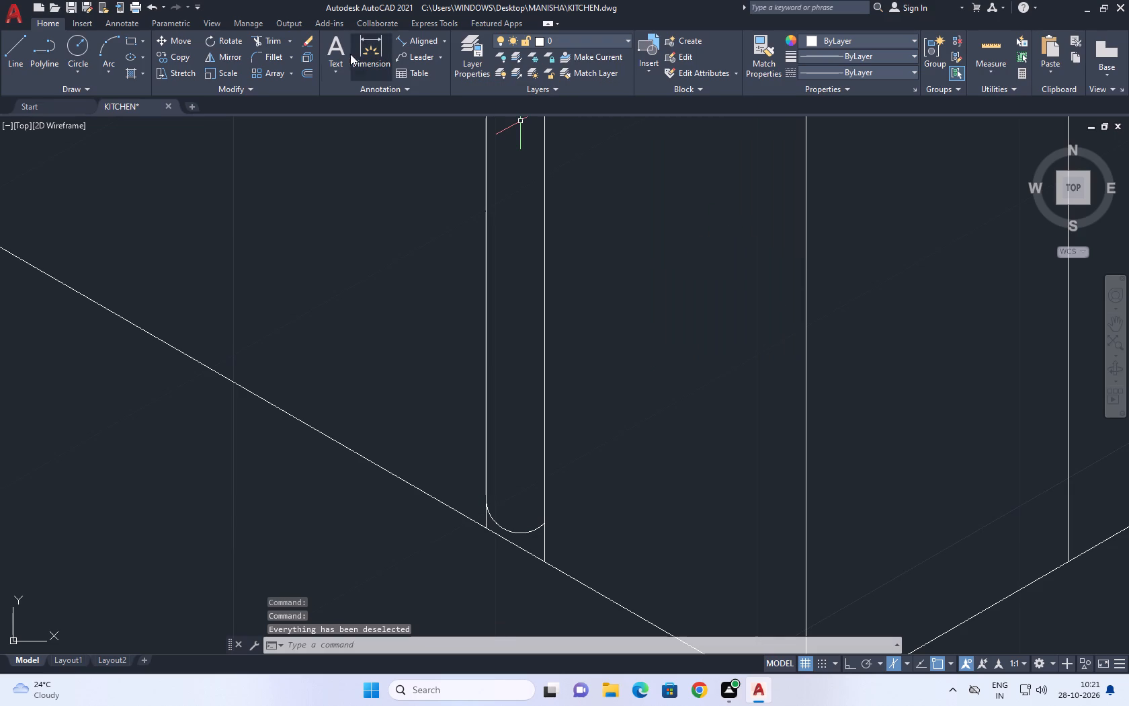
Trim both vertical lines where they extend below the bottom arc on the island's plain side.
{"action": "left_click", "coordinate": [272, 36]}
{"action": "scroll", "coordinate": [536, 531], "scroll_direction": "up", "scroll_amount": 2}
{"action": "left_click", "coordinate": [536, 532]}
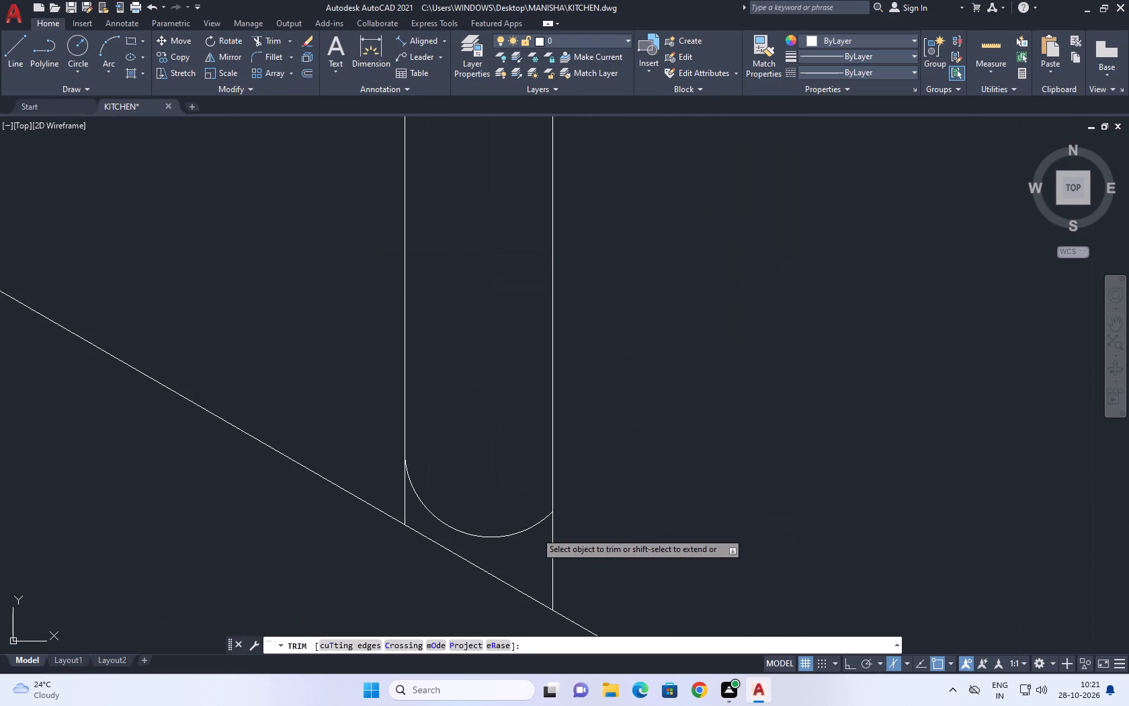
{"action": "left_click", "coordinate": [568, 539]}
{"action": "left_click", "coordinate": [409, 508]}
{"action": "left_click", "coordinate": [388, 473]}
{"action": "scroll", "coordinate": [569, 467], "scroll_direction": "down", "scroll_amount": 5}
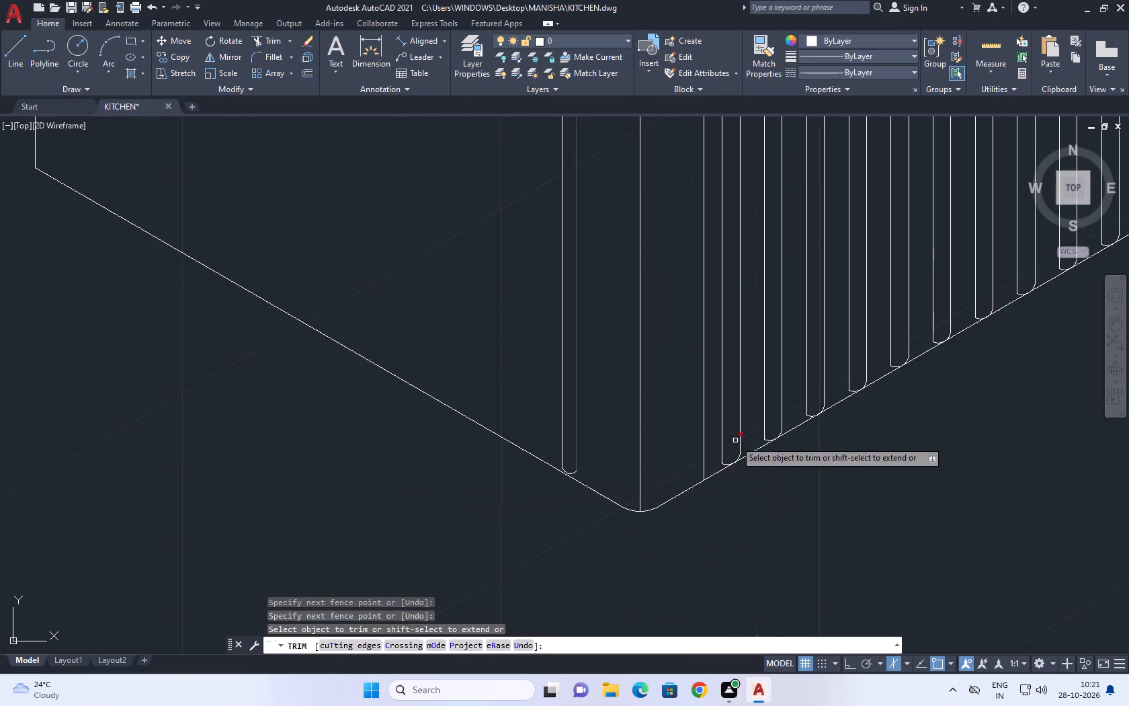
Trim the bar's outer vertical line, farther from the front corner, where it extends above the top arc.
{"action": "scroll", "coordinate": [735, 435], "scroll_direction": "down", "scroll_amount": 4}
{"action": "middle_click_drag", "start_coordinate": [697, 313], "coordinate": [699, 414]}
{"action": "scroll", "coordinate": [687, 270], "scroll_direction": "up", "scroll_amount": 2}
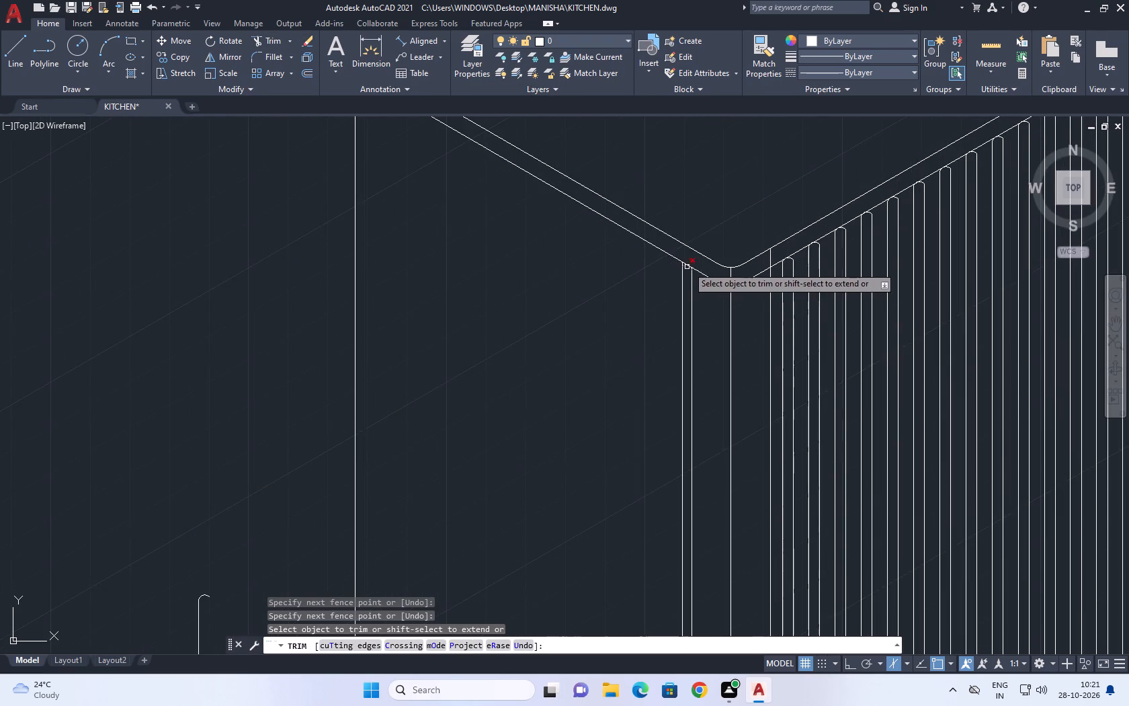
{"action": "scroll", "coordinate": [703, 264], "scroll_direction": "down", "scroll_amount": 2}
{"action": "scroll", "coordinate": [708, 268], "scroll_direction": "up", "scroll_amount": 8}
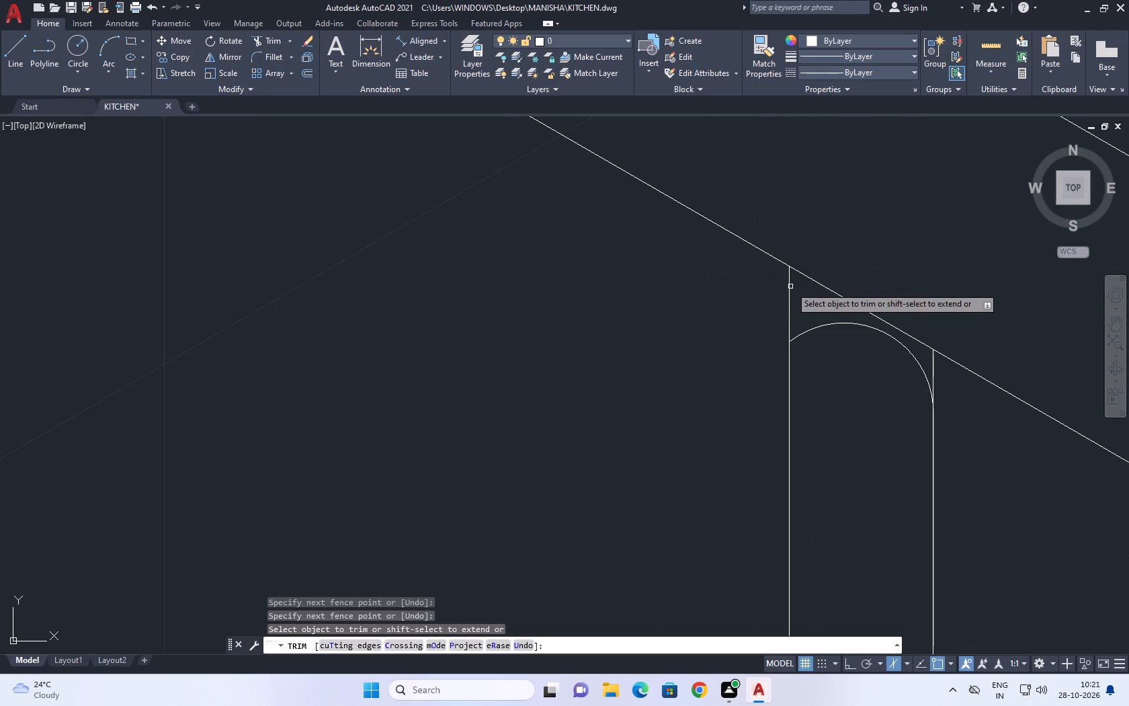
{"action": "left_click", "coordinate": [794, 286]}
{"action": "left_click", "coordinate": [770, 302]}
{"action": "middle_click_drag", "start_coordinate": [770, 303], "coordinate": [388, 292]}
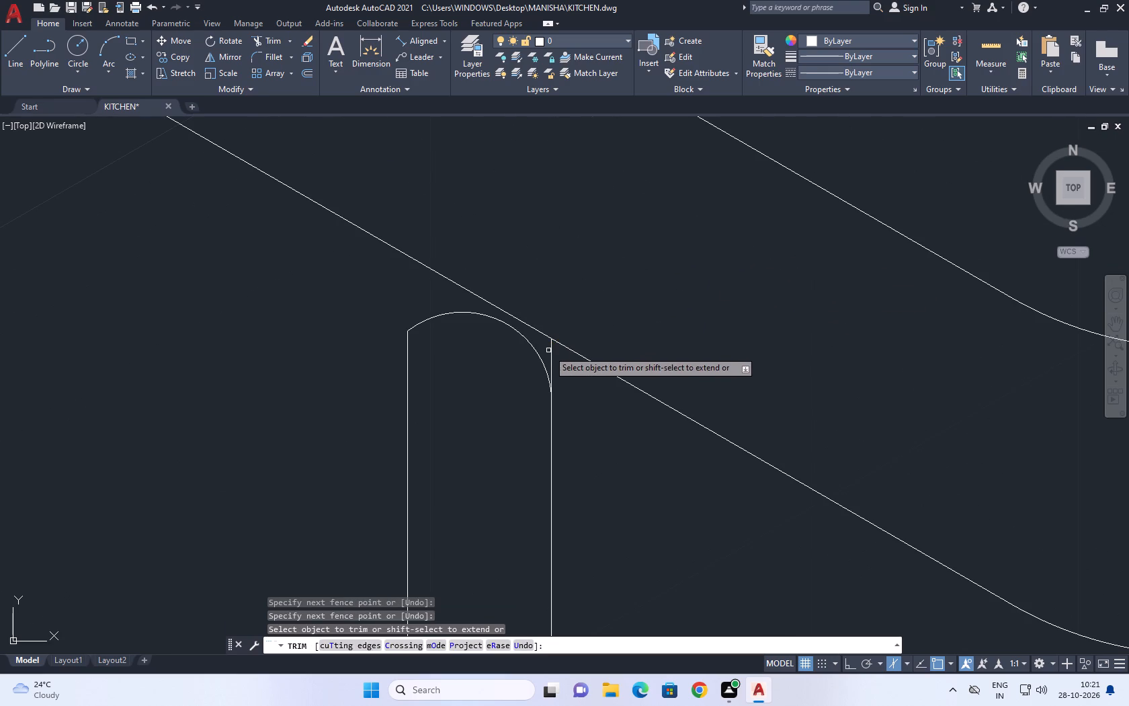
{"action": "right_click_drag", "start_coordinate": [636, 250], "coordinate": [634, 243]}
{"action": "left_click", "coordinate": [711, 273]}
{"action": "scroll", "coordinate": [710, 264], "scroll_direction": "down", "scroll_amount": 3}
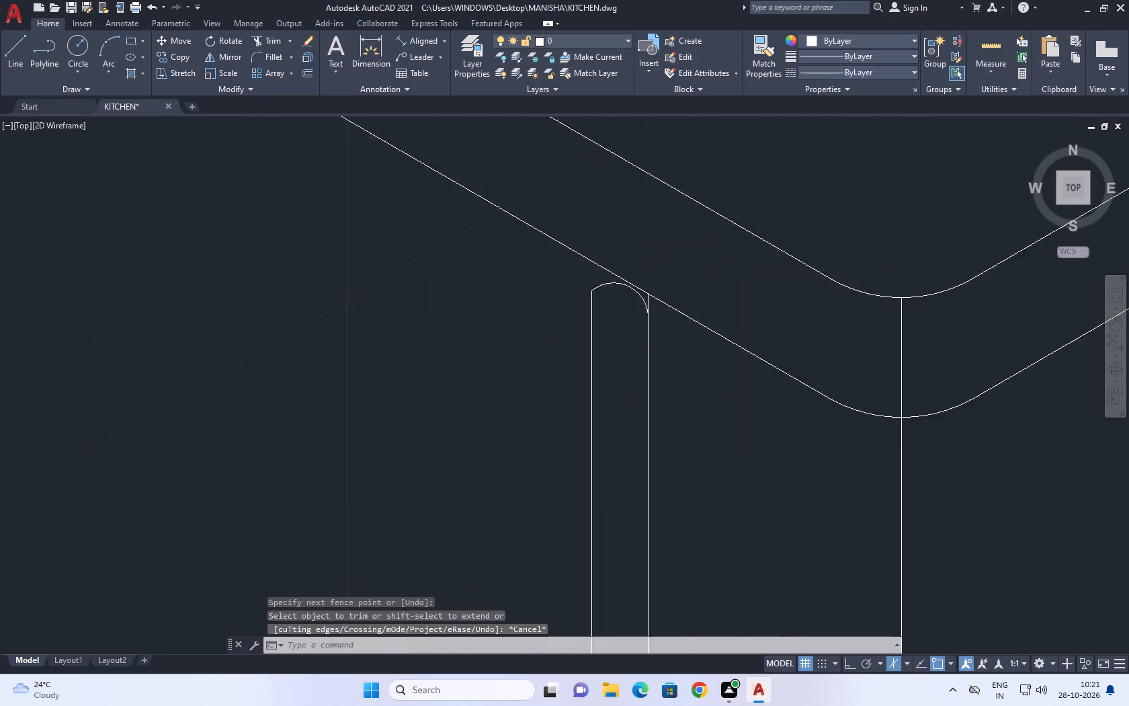
{"action": "scroll", "coordinate": [710, 264], "scroll_direction": "down", "scroll_amount": 1}
{"action": "right_click", "coordinate": [710, 263]}
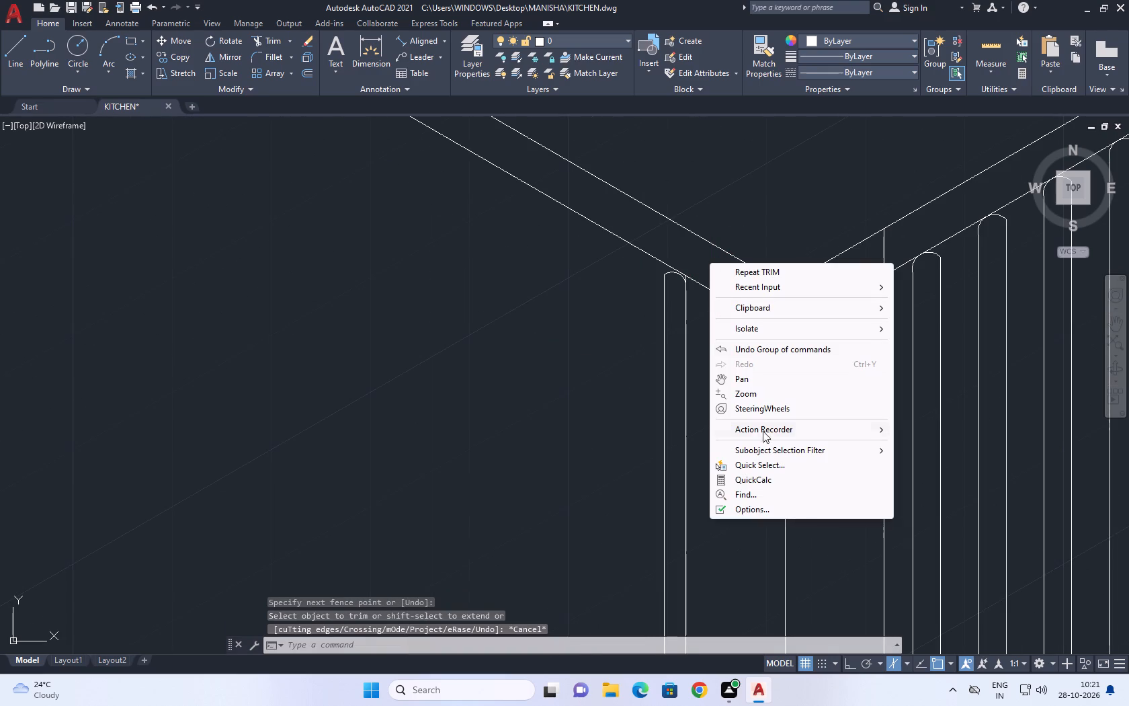
{"action": "scroll", "coordinate": [756, 311], "scroll_direction": "down", "scroll_amount": 2}
{"action": "middle_click_drag", "start_coordinate": [751, 334], "coordinate": [720, 267]}
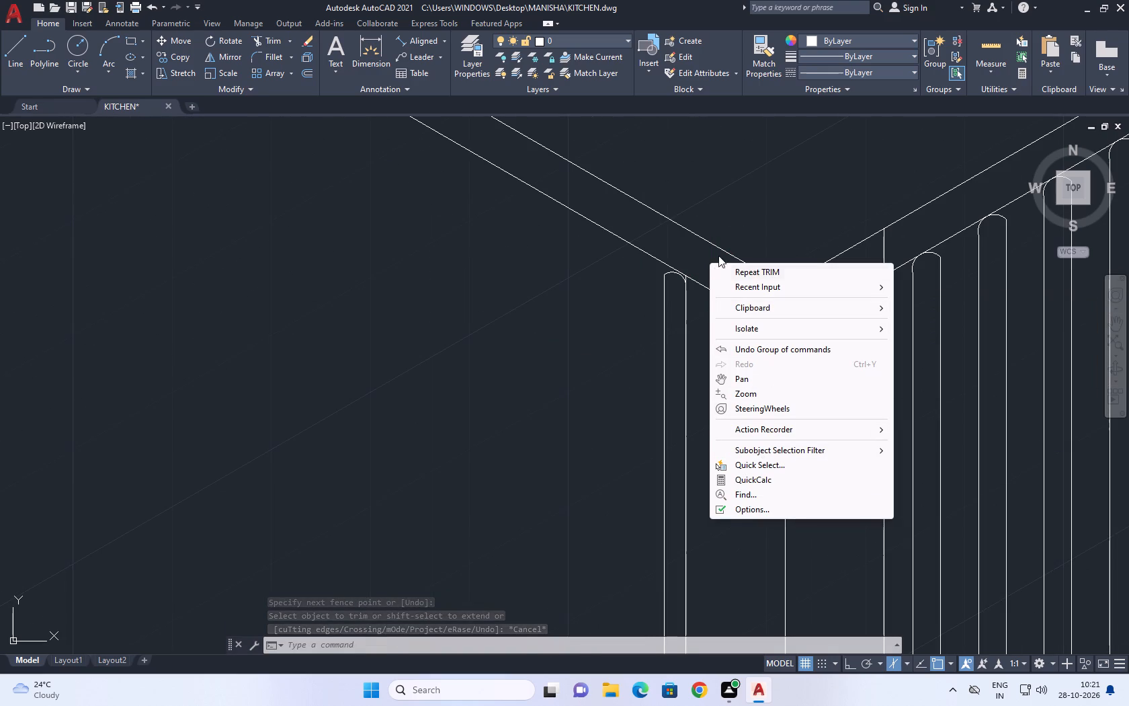
{"action": "left_click_drag", "start_coordinate": [716, 251], "coordinate": [706, 243]}
{"action": "left_click", "coordinate": [700, 253]}
Stretch the lower end of the bar's corner-side vertical line down past the island's bottom edge.
{"action": "scroll", "coordinate": [713, 262], "scroll_direction": "down", "scroll_amount": 4}
{"action": "scroll", "coordinate": [715, 536], "scroll_direction": "up", "scroll_amount": 2}
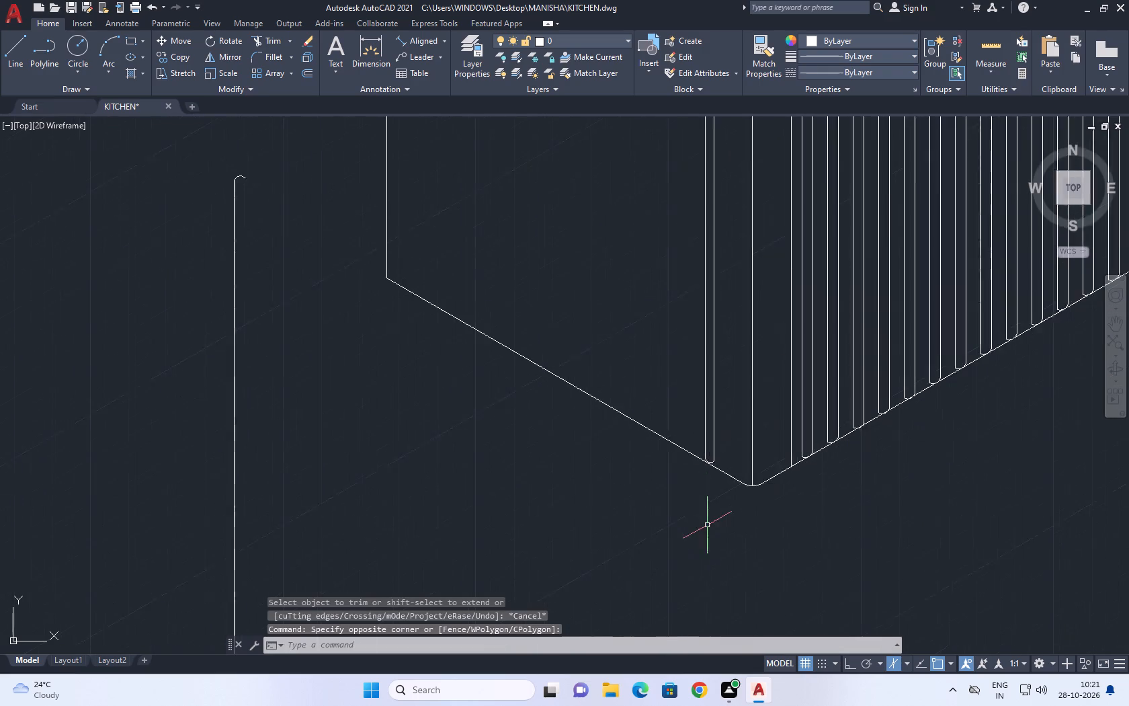
{"action": "scroll", "coordinate": [707, 525], "scroll_direction": "up", "scroll_amount": 1}
{"action": "middle_click_drag", "start_coordinate": [728, 418], "coordinate": [732, 438]}
{"action": "scroll", "coordinate": [707, 457], "scroll_direction": "up", "scroll_amount": 2}
{"action": "left_click", "coordinate": [741, 424]}
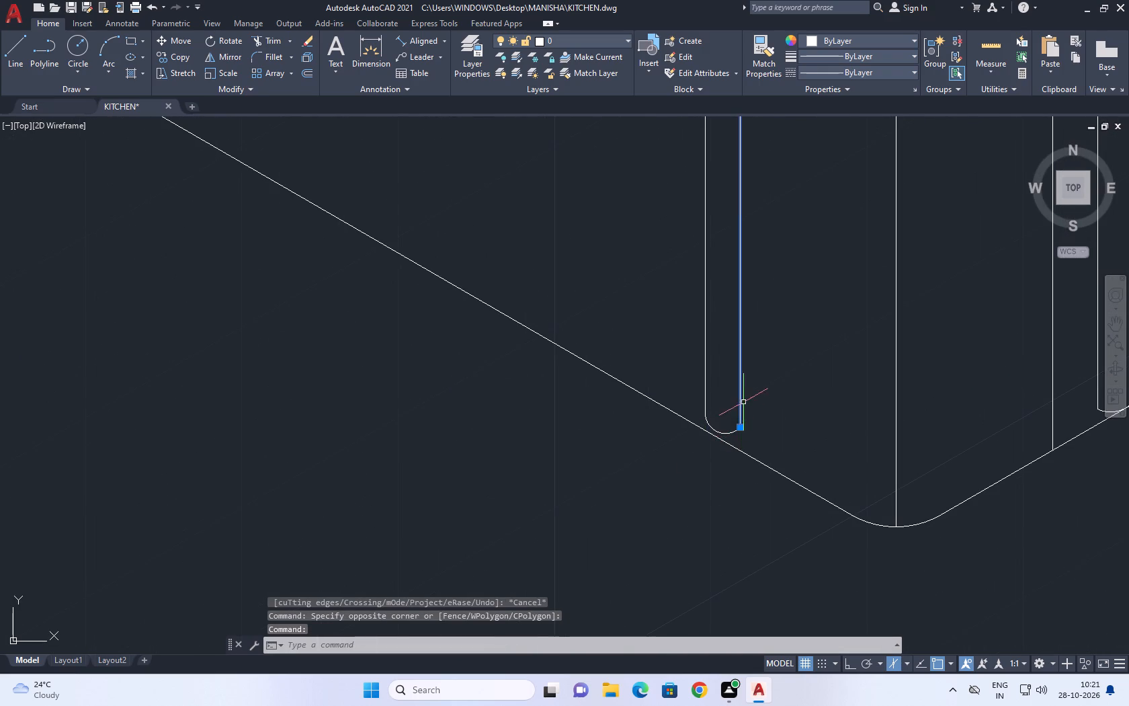
{"action": "left_click", "coordinate": [742, 428]}
{"action": "left_click", "coordinate": [739, 467]}
{"action": "scroll", "coordinate": [786, 389], "scroll_direction": "down", "scroll_amount": 5}
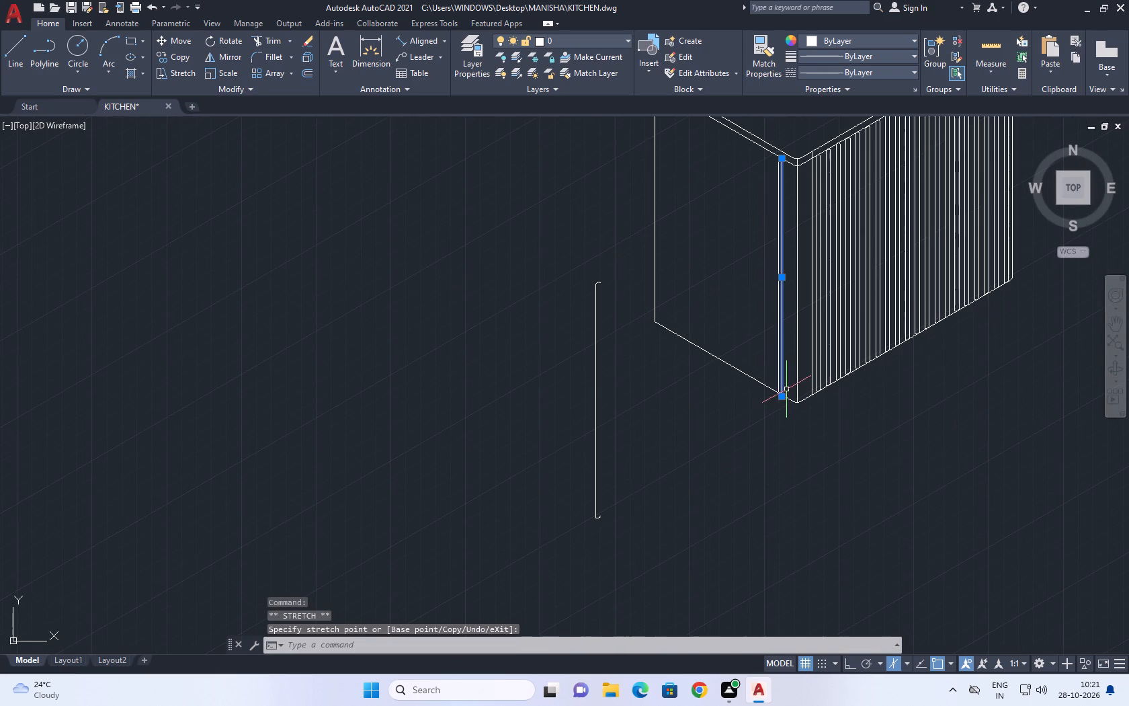
{"action": "key", "text": "Escape"}
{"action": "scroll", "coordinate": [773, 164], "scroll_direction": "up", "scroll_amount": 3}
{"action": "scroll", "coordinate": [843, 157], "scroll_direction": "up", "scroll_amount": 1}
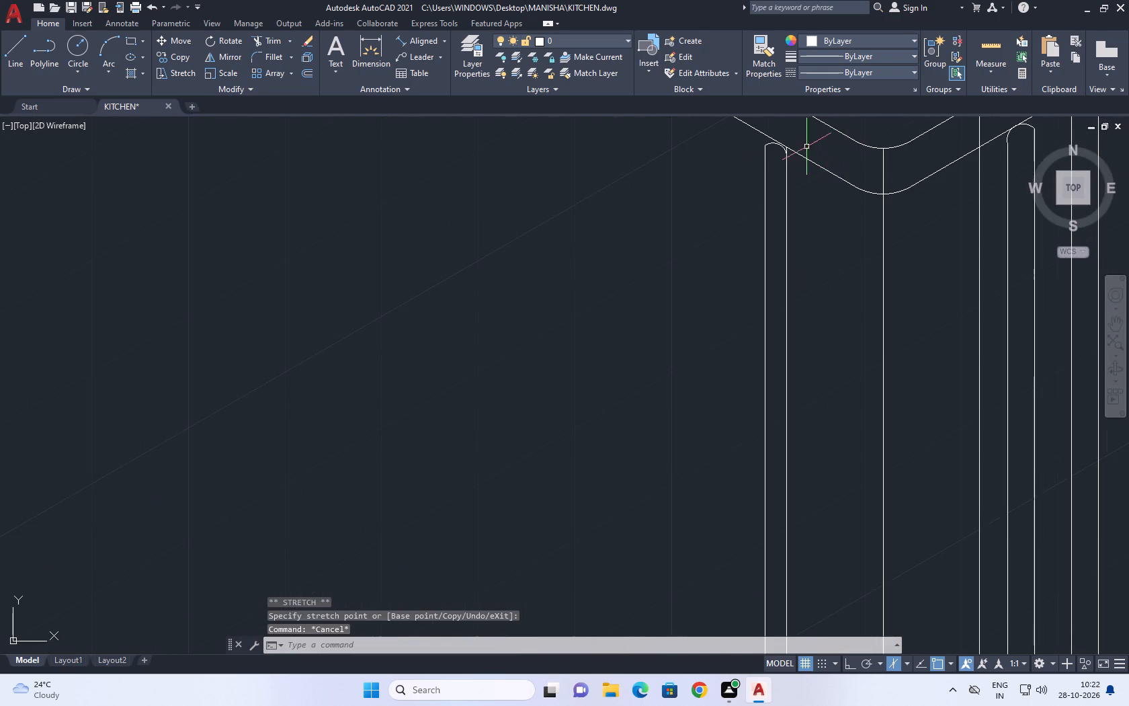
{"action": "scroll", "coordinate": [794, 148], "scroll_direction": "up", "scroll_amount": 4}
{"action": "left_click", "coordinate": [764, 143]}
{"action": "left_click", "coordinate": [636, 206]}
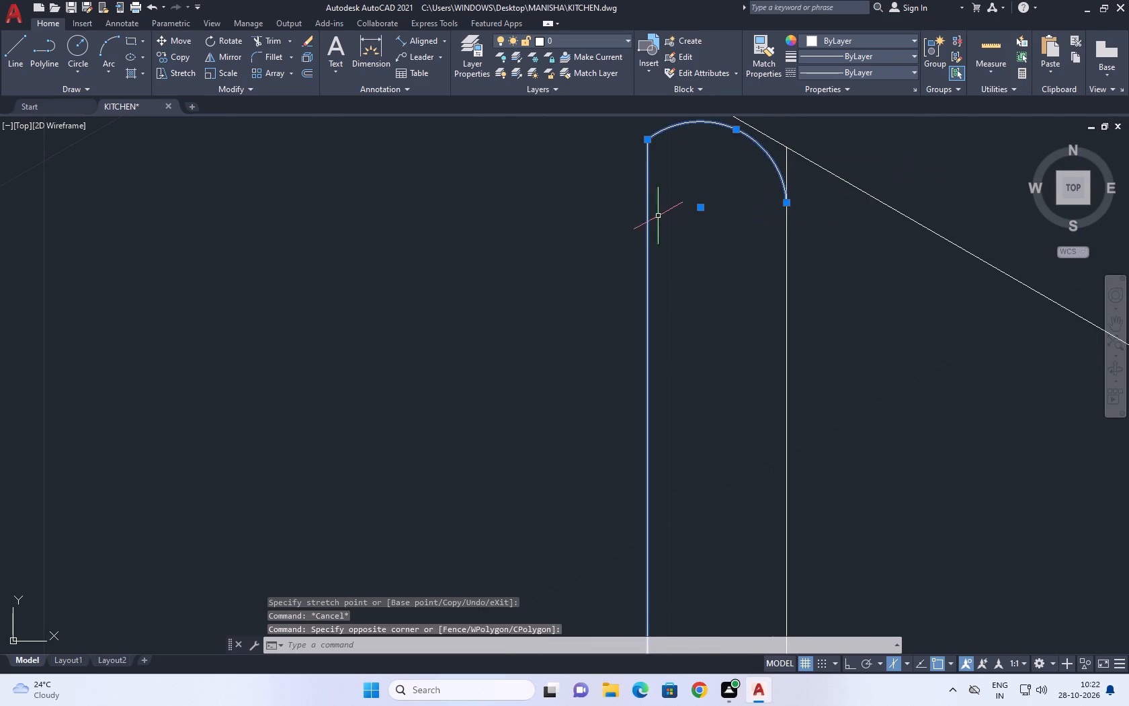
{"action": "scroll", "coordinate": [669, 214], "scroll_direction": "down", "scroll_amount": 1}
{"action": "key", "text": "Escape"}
Draw a separate vertical line from the top arc's corner-side end to the matching end of the bottom arc.
{"action": "scroll", "coordinate": [702, 215], "scroll_direction": "down", "scroll_amount": 5}
{"action": "key", "text": "l"}
{"action": "key", "text": "space"}
{"action": "scroll", "coordinate": [709, 219], "scroll_direction": "up", "scroll_amount": 1}
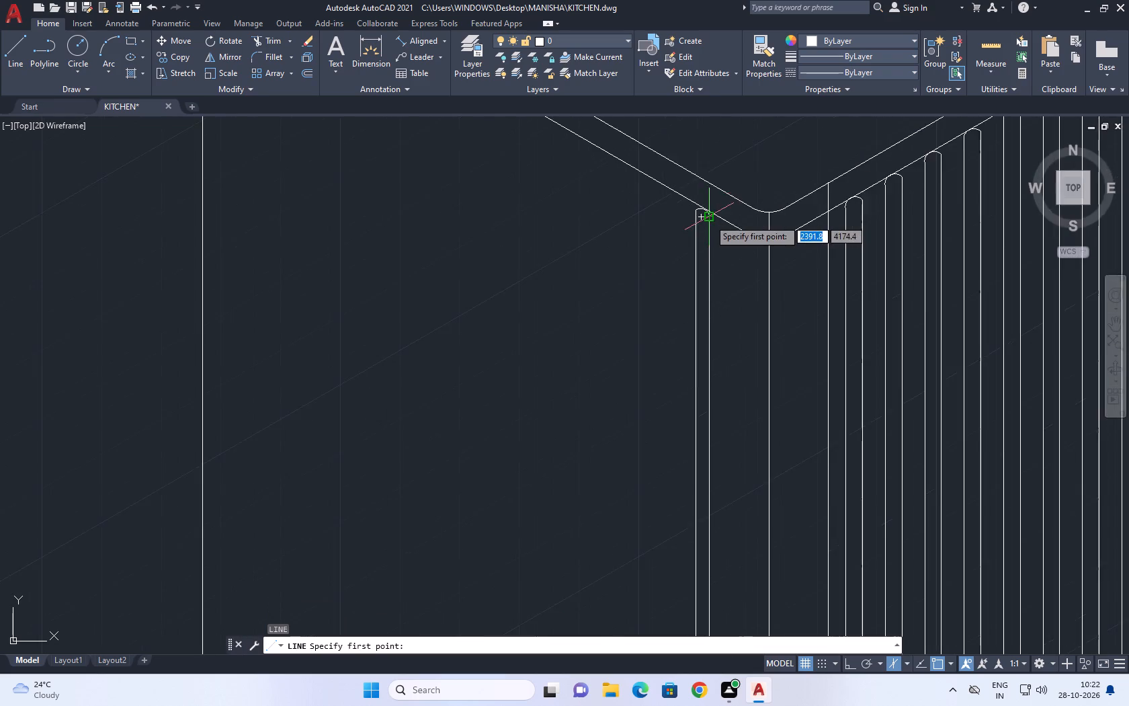
{"action": "scroll", "coordinate": [709, 219], "scroll_direction": "up", "scroll_amount": 2}
{"action": "left_click", "coordinate": [708, 210]}
{"action": "scroll", "coordinate": [715, 305], "scroll_direction": "down", "scroll_amount": 5}
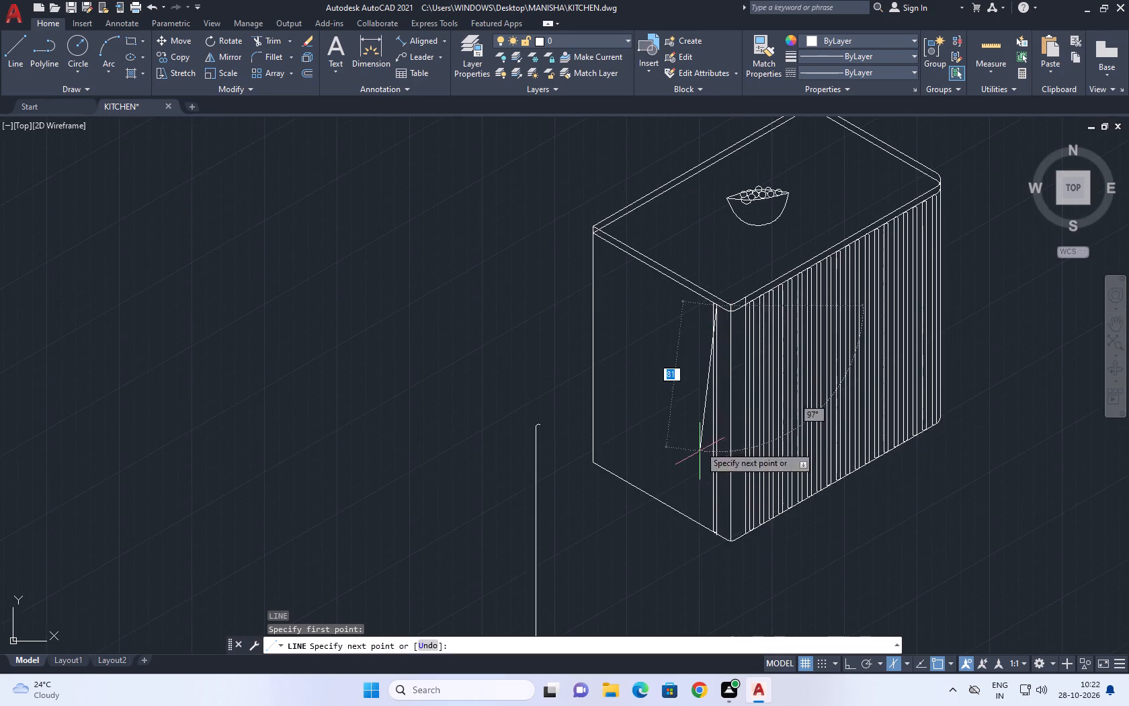
{"action": "middle_click_drag", "start_coordinate": [698, 477], "coordinate": [720, 420]}
{"action": "scroll", "coordinate": [730, 455], "scroll_direction": "up", "scroll_amount": 2}
{"action": "scroll", "coordinate": [745, 523], "scroll_direction": "up", "scroll_amount": 5}
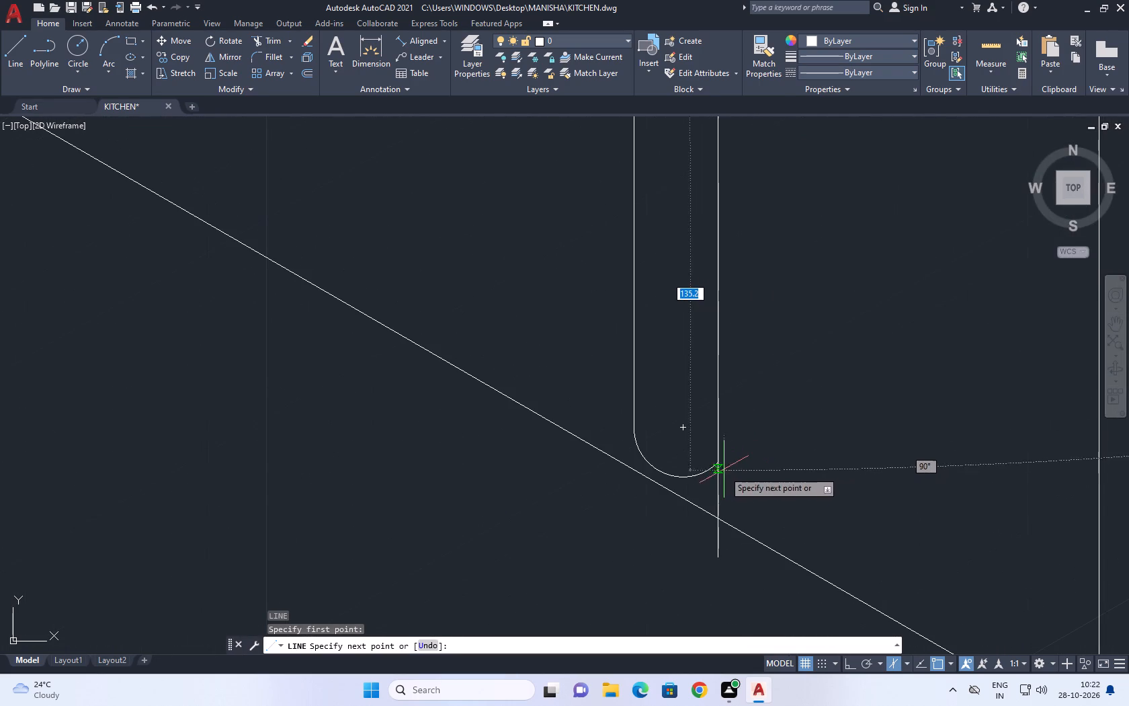
{"action": "left_click", "coordinate": [716, 465]}
{"action": "key", "text": "Escape"}
Move the rounded bar's two lines and both arcs about 2.4 units parallel to the countertop edge, away from the front corner, leaving the longer vertical line.
{"action": "left_click", "coordinate": [719, 456]}
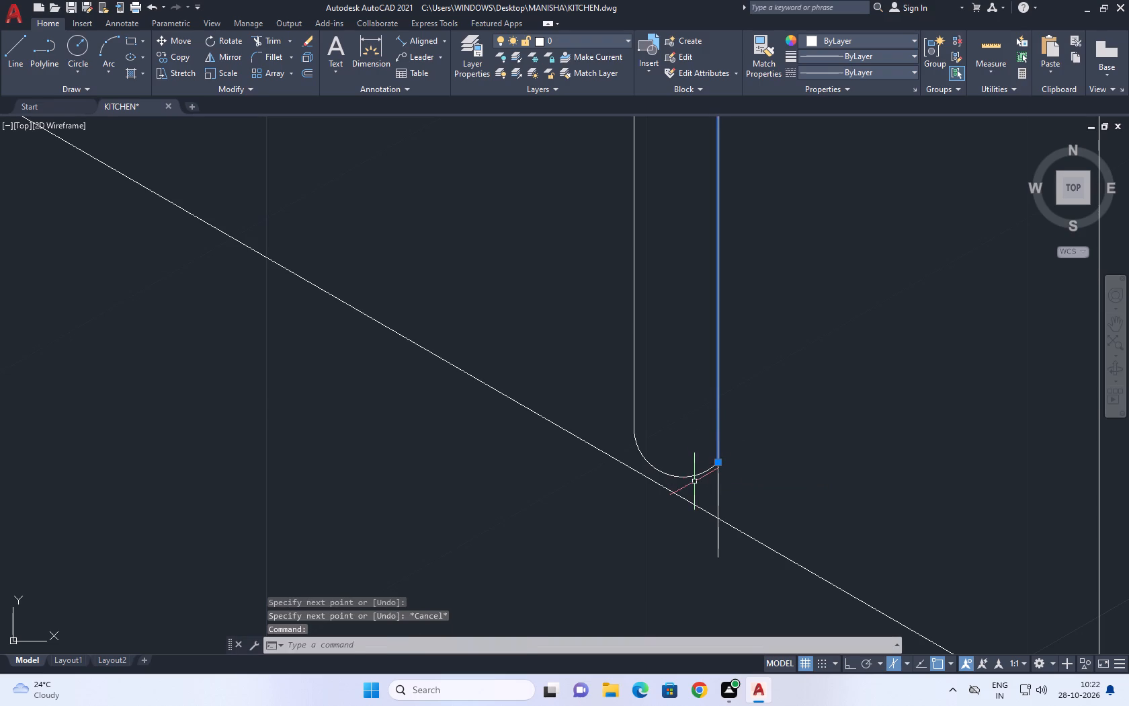
{"action": "left_click", "coordinate": [694, 481]}
{"action": "left_click", "coordinate": [679, 465]}
{"action": "left_click_drag", "start_coordinate": [662, 423], "coordinate": [653, 412]}
{"action": "left_click", "coordinate": [622, 372]}
{"action": "scroll", "coordinate": [712, 381], "scroll_direction": "down", "scroll_amount": 5}
{"action": "middle_click_drag", "start_coordinate": [726, 357], "coordinate": [719, 564]}
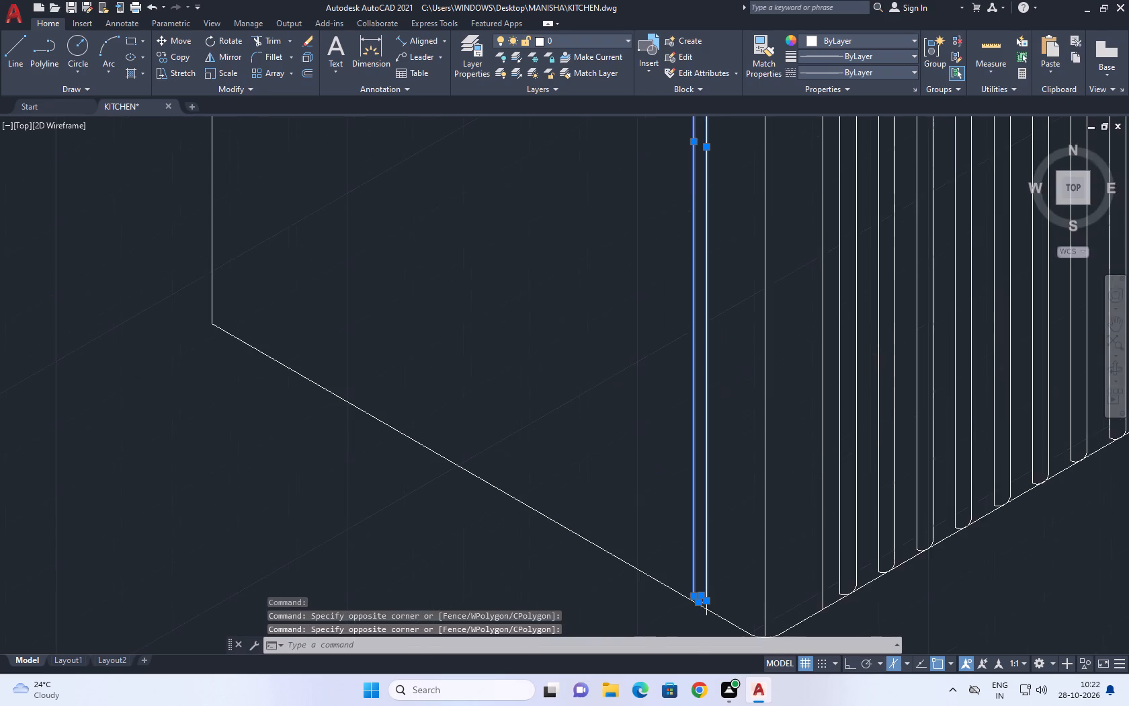
{"action": "middle_click_drag", "start_coordinate": [729, 360], "coordinate": [737, 584]}
{"action": "middle_click_drag", "start_coordinate": [720, 258], "coordinate": [741, 492]}
{"action": "middle_click_drag", "start_coordinate": [786, 239], "coordinate": [782, 297]}
{"action": "scroll", "coordinate": [730, 182], "scroll_direction": "up", "scroll_amount": 3}
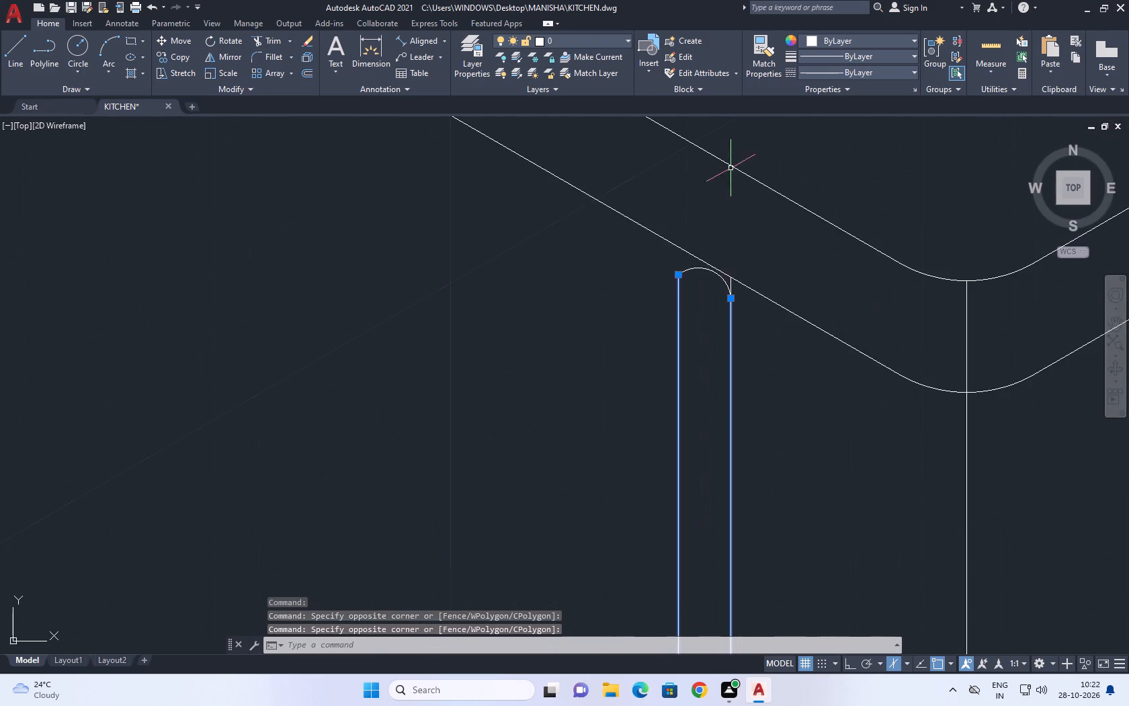
{"action": "scroll", "coordinate": [681, 284], "scroll_direction": "up", "scroll_amount": 2}
{"action": "left_click", "coordinate": [644, 183]}
{"action": "left_click", "coordinate": [818, 381]}
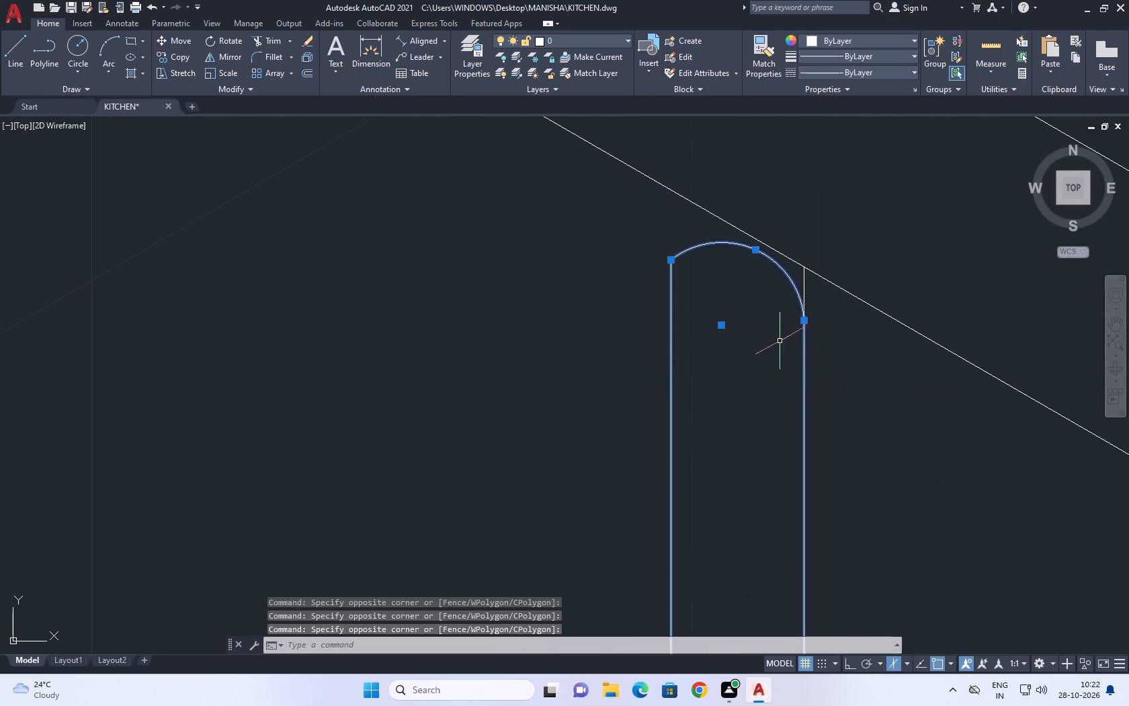
{"action": "scroll", "coordinate": [766, 309], "scroll_direction": "down", "scroll_amount": 3}
{"action": "middle_click_drag", "start_coordinate": [775, 365], "coordinate": [874, 307]}
{"action": "key", "text": "m"}
{"action": "key", "text": "space"}
{"action": "left_click", "coordinate": [929, 411]}
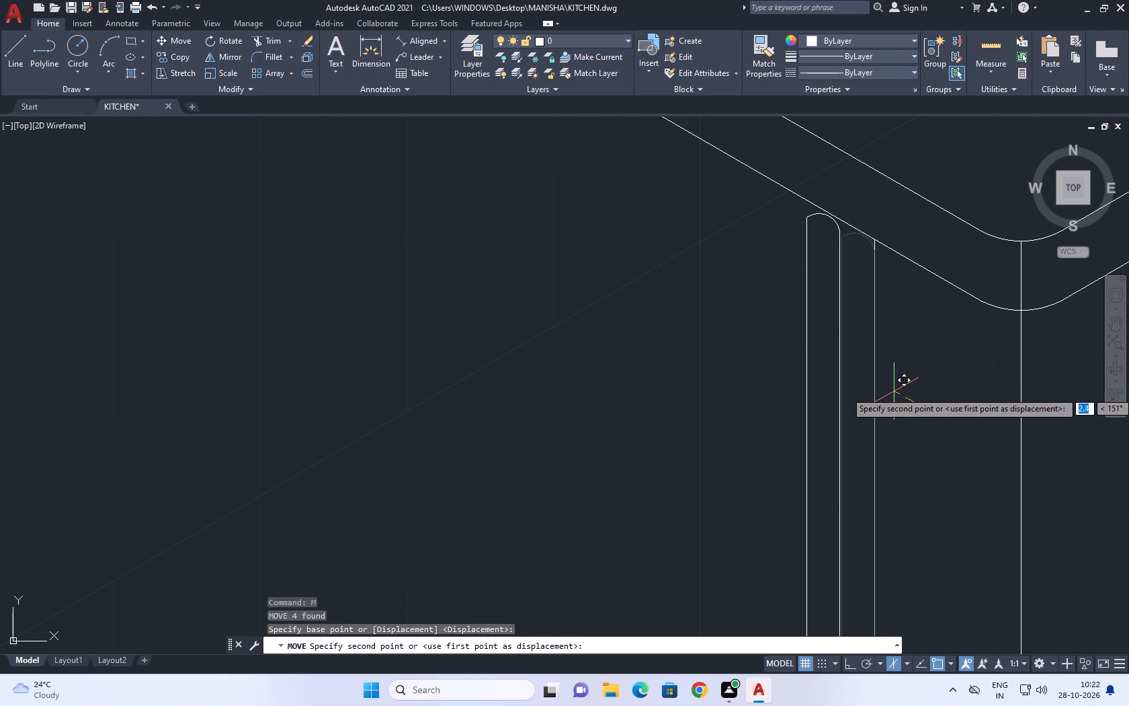
{"action": "left_click", "coordinate": [893, 391]}
Trim the remaining vertical line beside the bar where it overhangs the island's bottom edge.
{"action": "scroll", "coordinate": [888, 340], "scroll_direction": "down", "scroll_amount": 4}
{"action": "middle_click_drag", "start_coordinate": [894, 398], "coordinate": [862, 249]}
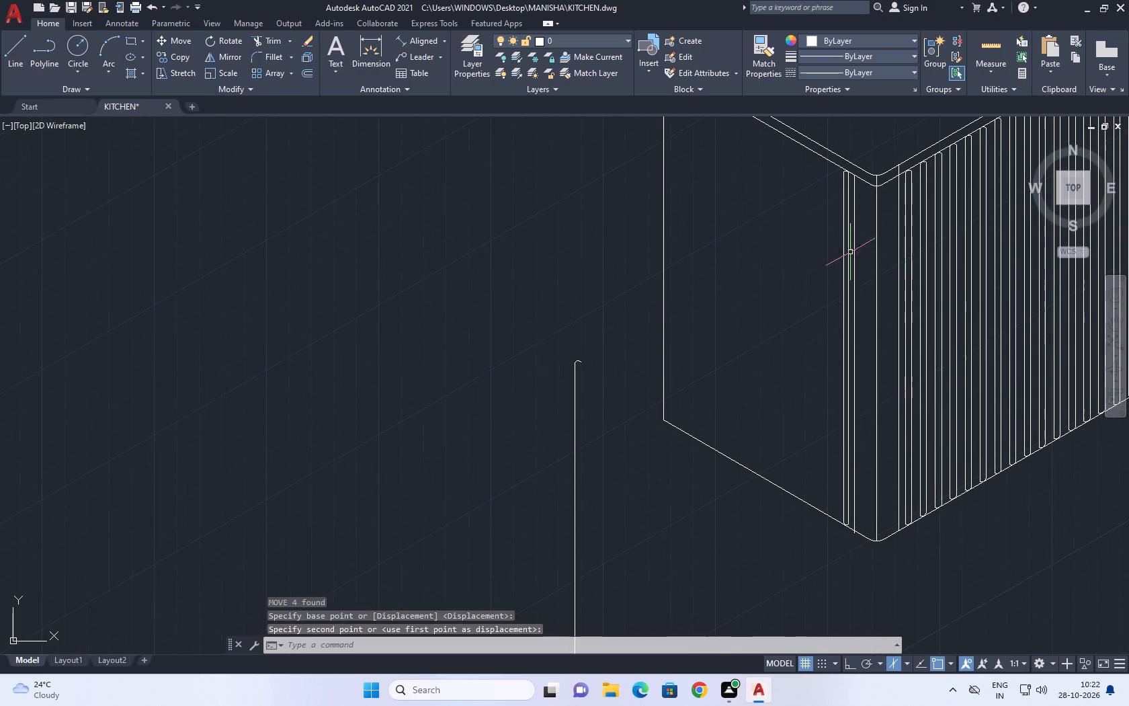
{"action": "scroll", "coordinate": [850, 521], "scroll_direction": "up", "scroll_amount": 2}
{"action": "key", "text": "t"}
{"action": "key", "text": "r"}
{"action": "key", "text": "space"}
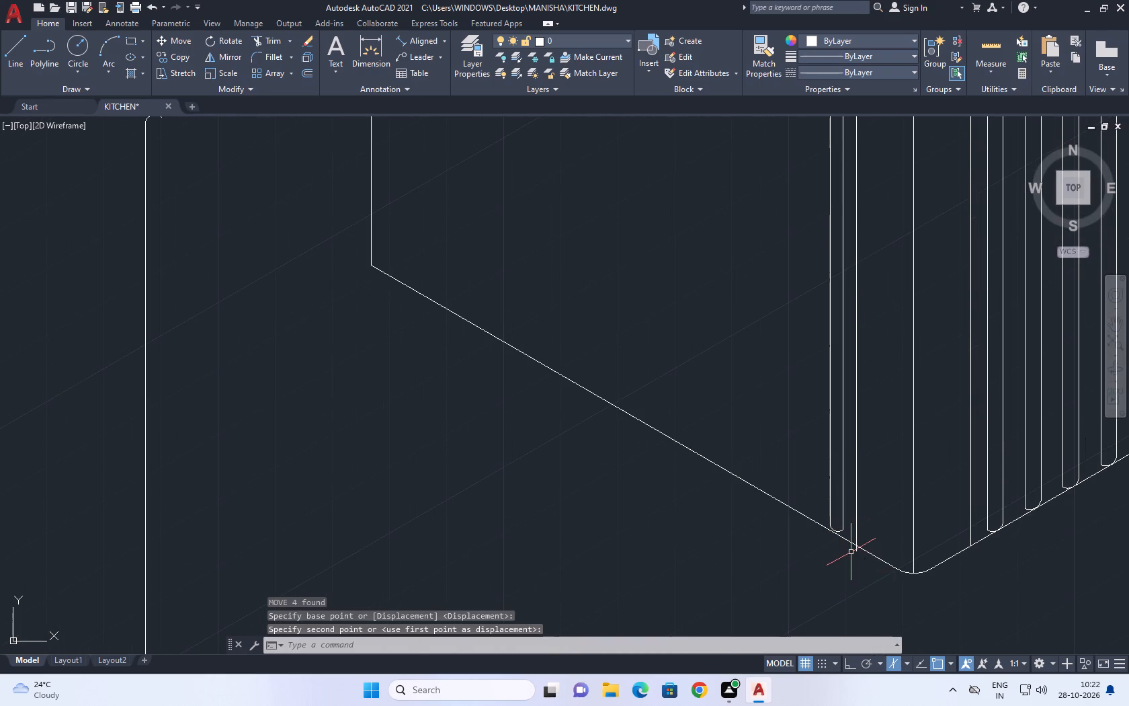
{"action": "scroll", "coordinate": [858, 561], "scroll_direction": "up", "scroll_amount": 3}
{"action": "left_click_drag", "start_coordinate": [860, 541], "coordinate": [849, 527]}
{"action": "left_click_drag", "start_coordinate": [821, 509], "coordinate": [813, 506]}
{"action": "left_click", "coordinate": [870, 520]}
{"action": "scroll", "coordinate": [835, 485], "scroll_direction": "down", "scroll_amount": 7}
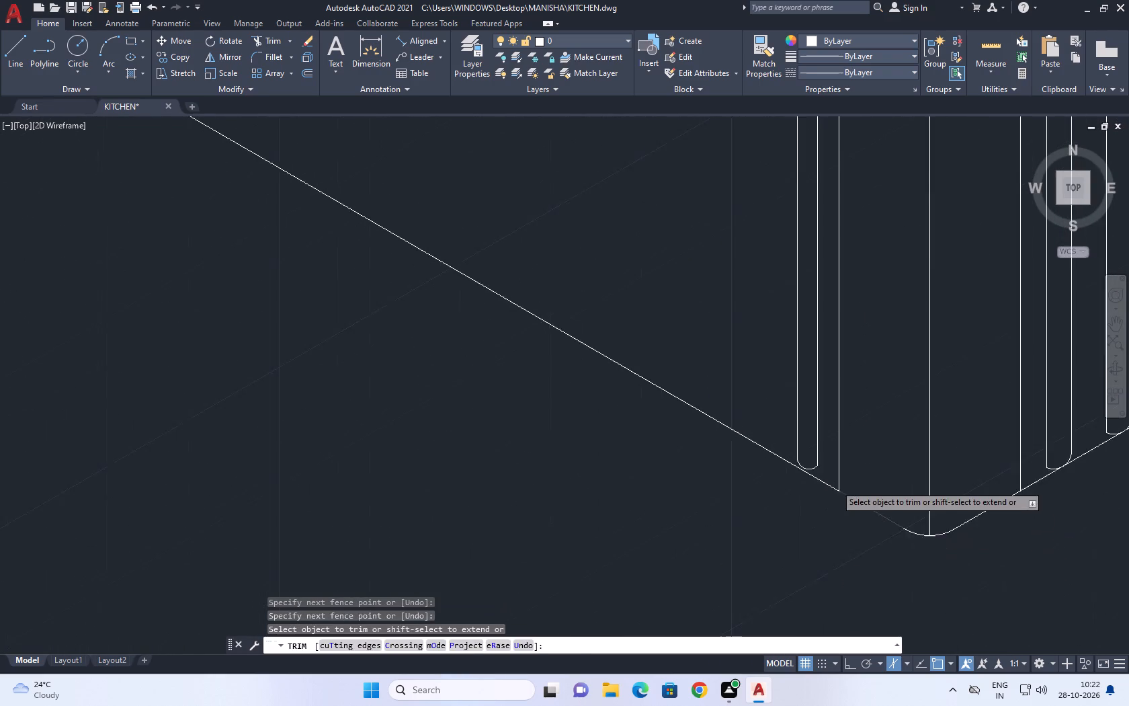
{"action": "key", "text": "Escape"}
Start copying the plain side's rounded bar, both lines and both arcs, from a base point on its bottom arc.
{"action": "scroll", "coordinate": [834, 480], "scroll_direction": "down", "scroll_amount": 5}
{"action": "middle_click", "coordinate": [822, 400]}
{"action": "scroll", "coordinate": [820, 399], "scroll_direction": "up", "scroll_amount": 4}
{"action": "middle_click_drag", "start_coordinate": [892, 364], "coordinate": [797, 330]}
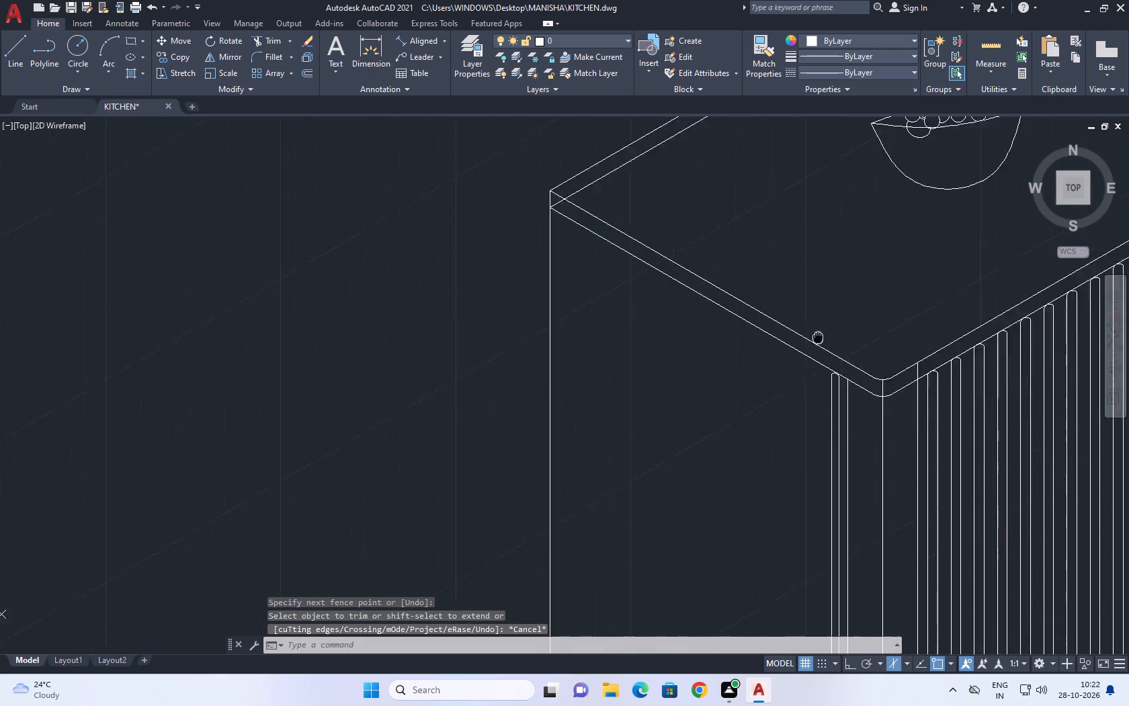
{"action": "middle_click_drag", "start_coordinate": [797, 330], "coordinate": [782, 323]}
{"action": "scroll", "coordinate": [847, 379], "scroll_direction": "up", "scroll_amount": 2}
{"action": "scroll", "coordinate": [694, 340], "scroll_direction": "up", "scroll_amount": 2}
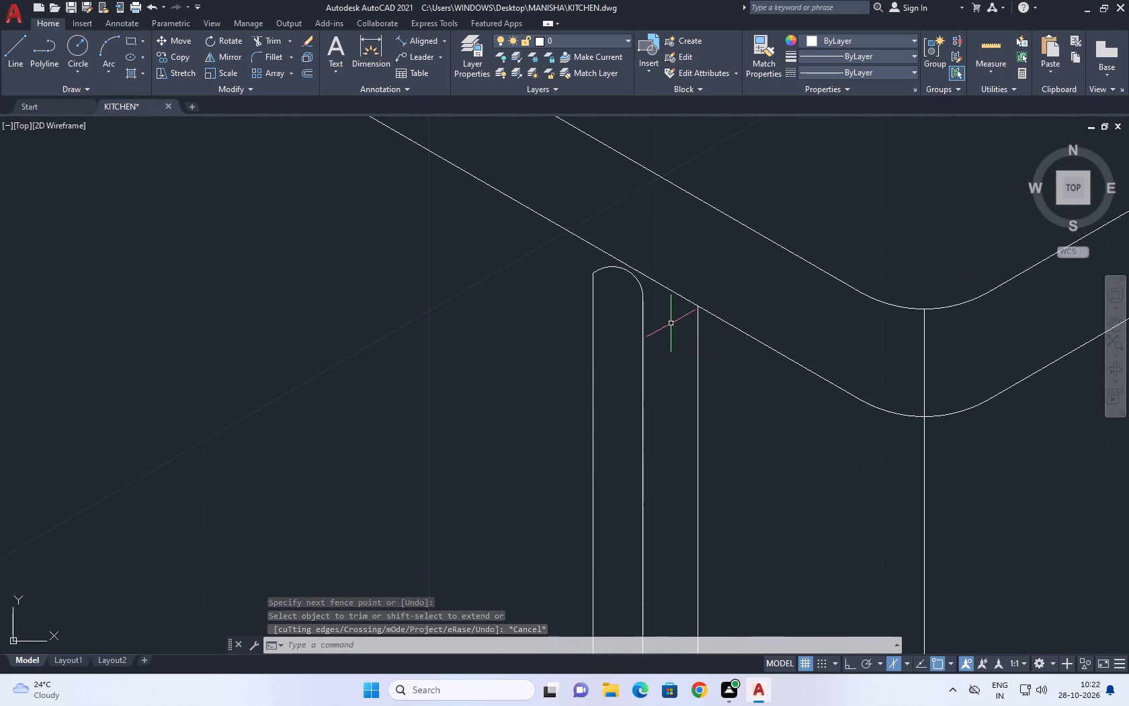
{"action": "scroll", "coordinate": [663, 294], "scroll_direction": "up", "scroll_amount": 2}
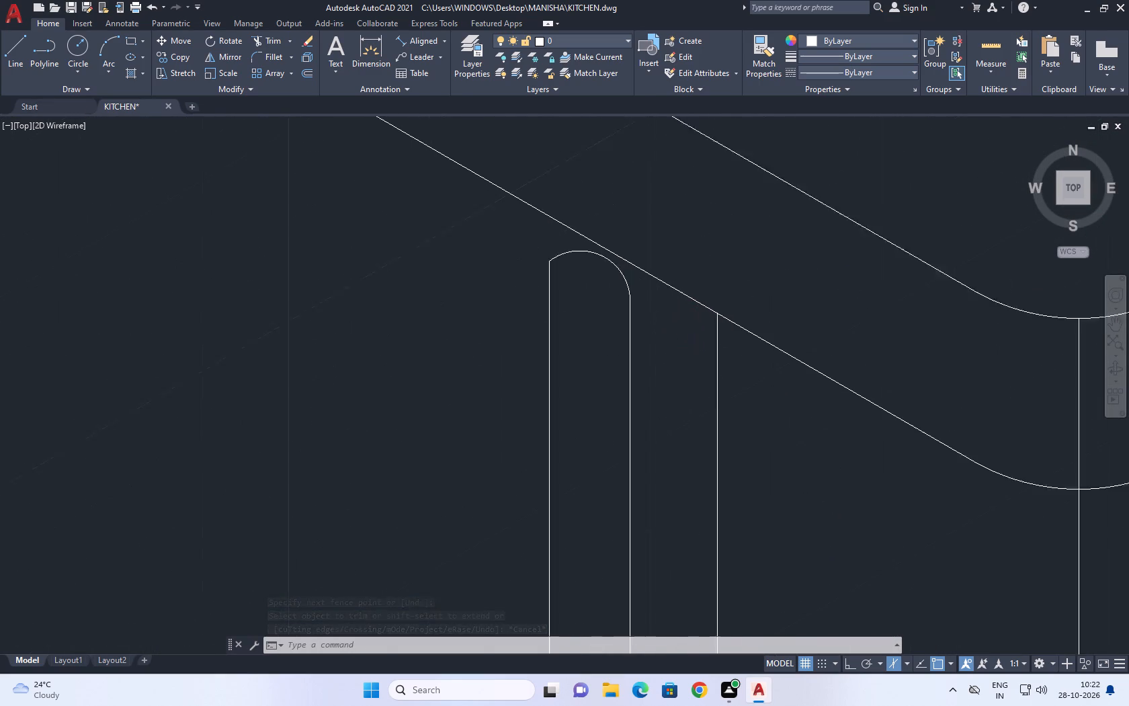
{"action": "left_click_drag", "start_coordinate": [646, 275], "coordinate": [637, 283]}
{"action": "left_click", "coordinate": [444, 352]}
{"action": "scroll", "coordinate": [503, 307], "scroll_direction": "down", "scroll_amount": 4}
{"action": "middle_click_drag", "start_coordinate": [549, 431], "coordinate": [650, 168]}
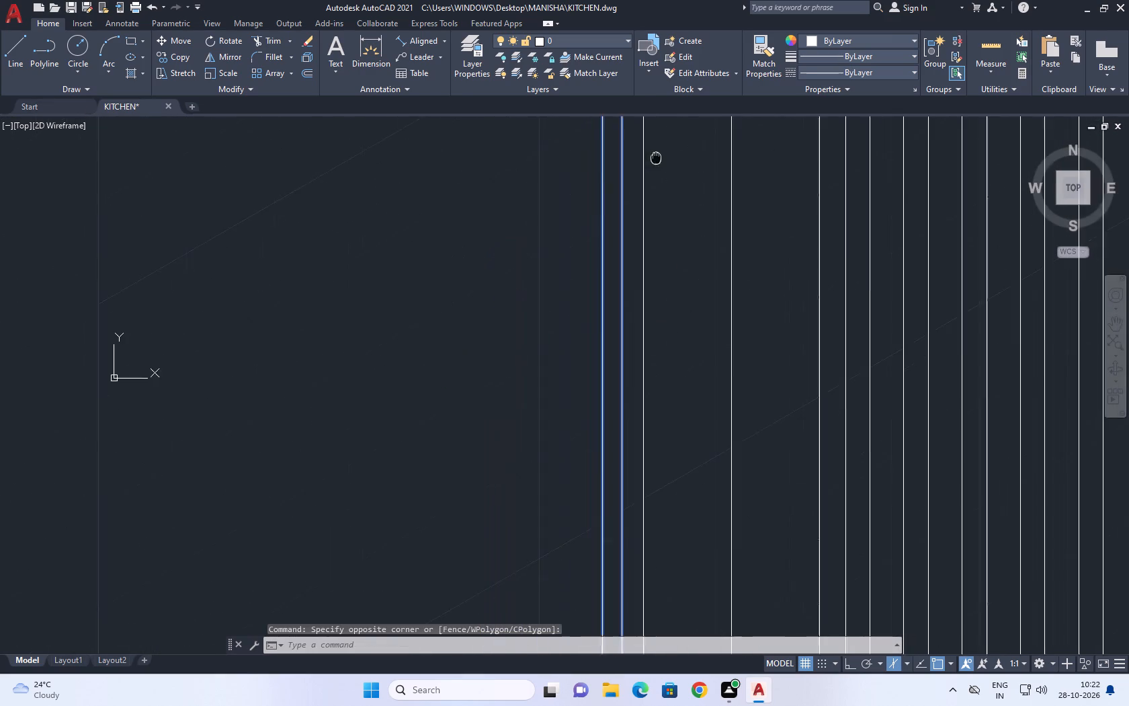
{"action": "scroll", "coordinate": [662, 148], "scroll_direction": "down", "scroll_amount": 5}
{"action": "scroll", "coordinate": [663, 268], "scroll_direction": "up", "scroll_amount": 7}
{"action": "scroll", "coordinate": [578, 375], "scroll_direction": "up", "scroll_amount": 2}
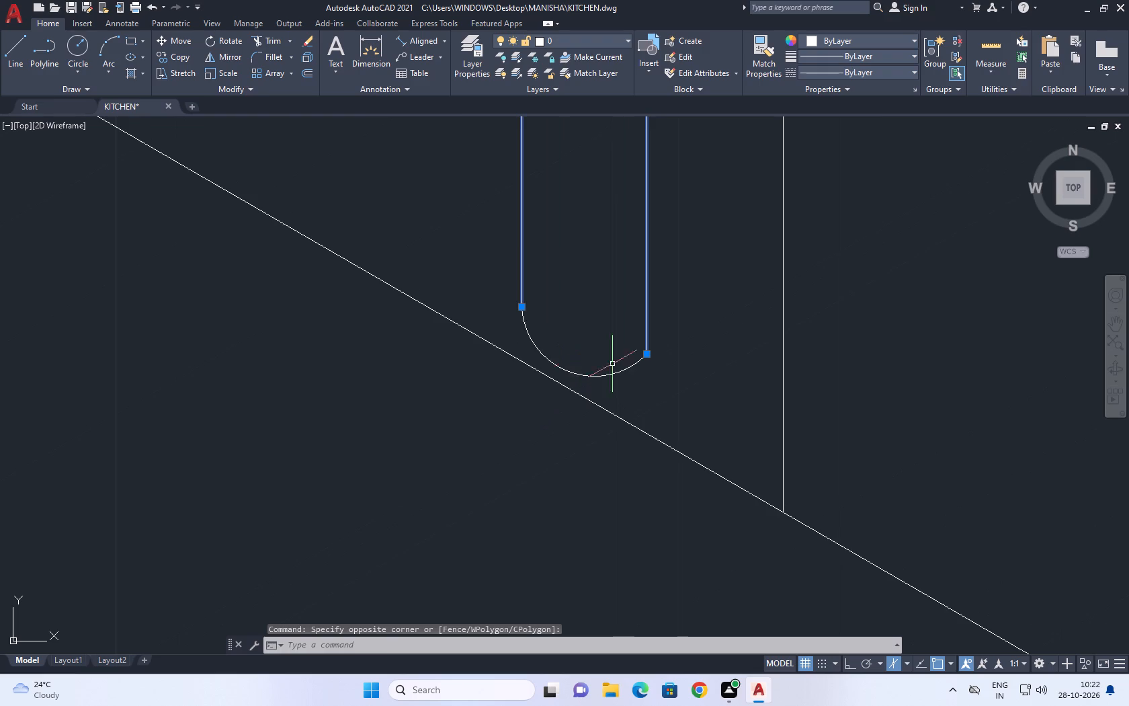
{"action": "scroll", "coordinate": [615, 365], "scroll_direction": "up", "scroll_amount": 2}
{"action": "left_click_drag", "start_coordinate": [687, 426], "coordinate": [659, 391]}
{"action": "left_click_drag", "start_coordinate": [608, 345], "coordinate": [598, 376]}
{"action": "middle_click_drag", "start_coordinate": [513, 221], "coordinate": [597, 377]}
{"action": "left_click", "coordinate": [163, 58]}
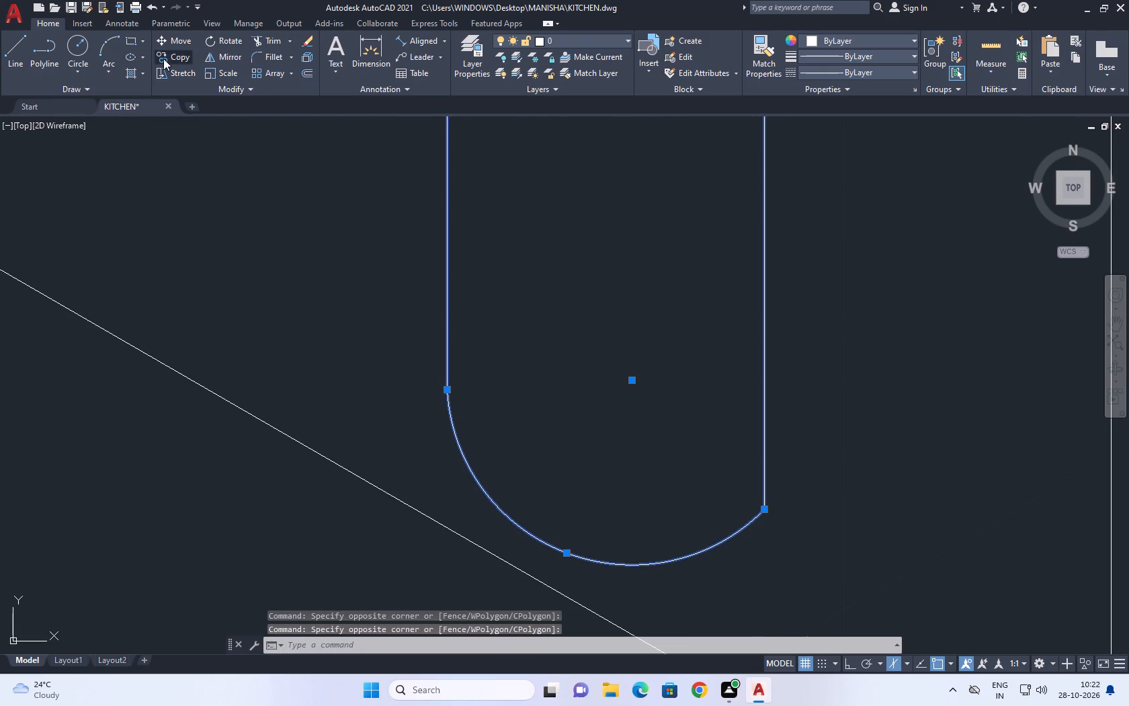
{"action": "scroll", "coordinate": [603, 396], "scroll_direction": "down", "scroll_amount": 15}
{"action": "middle_click_drag", "start_coordinate": [694, 399], "coordinate": [877, 436]}
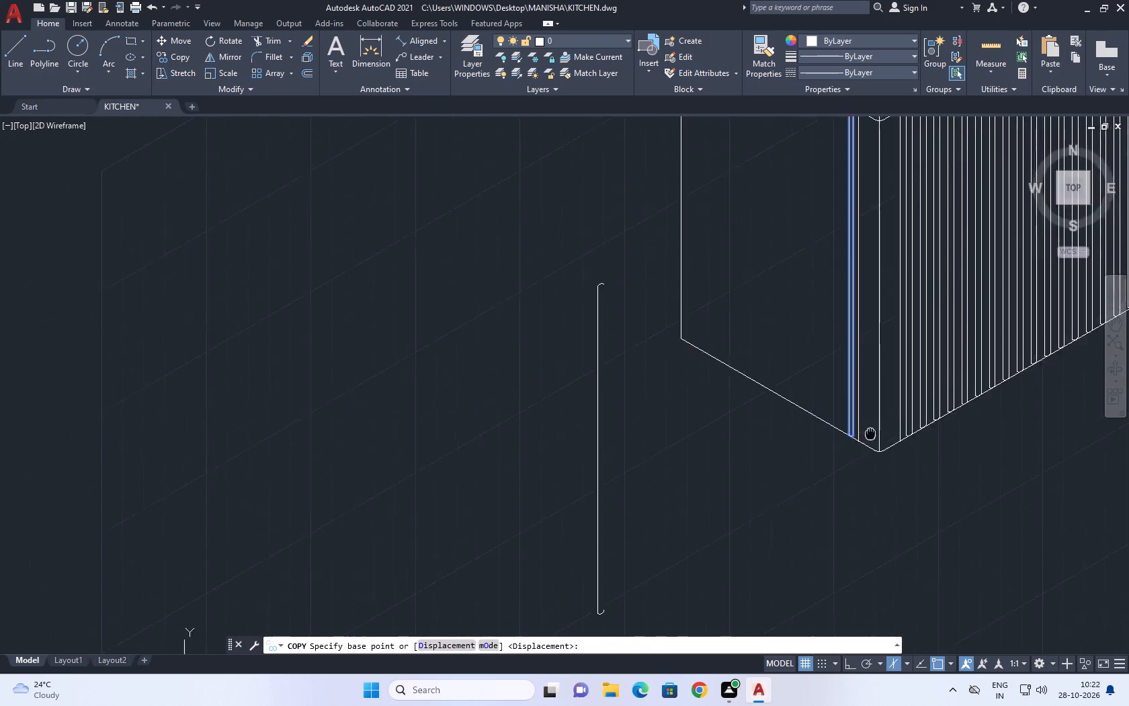
{"action": "middle_click_drag", "start_coordinate": [877, 436], "coordinate": [960, 457]}
{"action": "scroll", "coordinate": [958, 459], "scroll_direction": "up", "scroll_amount": 3}
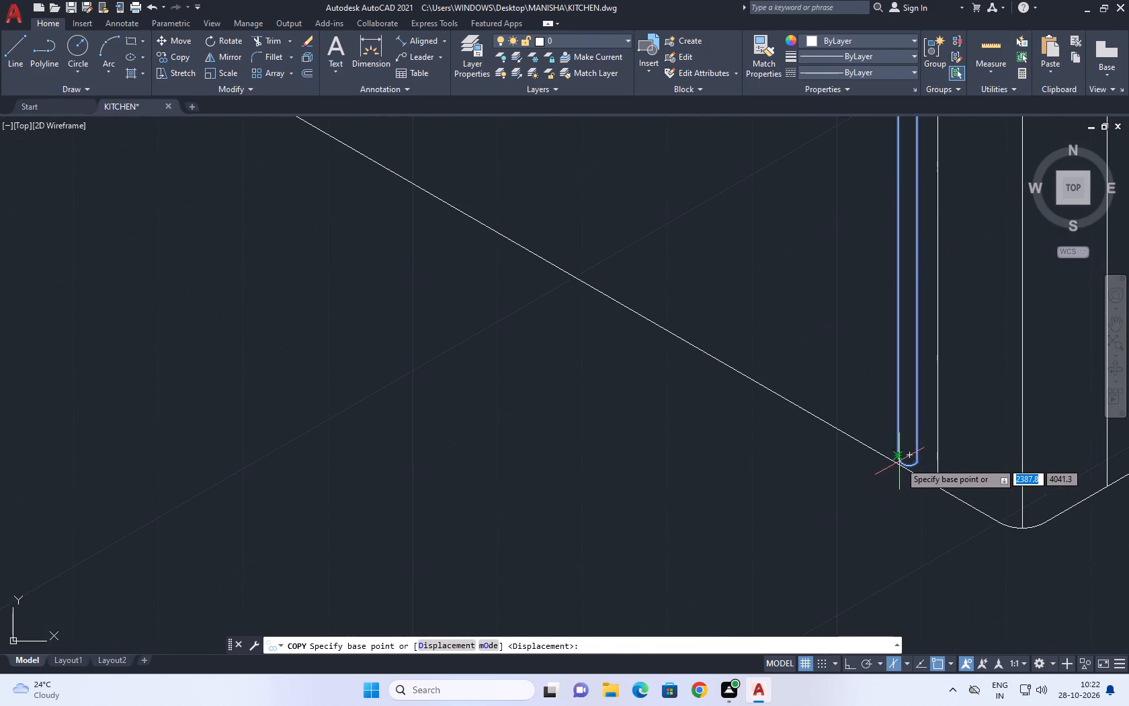
{"action": "left_click", "coordinate": [905, 467]}
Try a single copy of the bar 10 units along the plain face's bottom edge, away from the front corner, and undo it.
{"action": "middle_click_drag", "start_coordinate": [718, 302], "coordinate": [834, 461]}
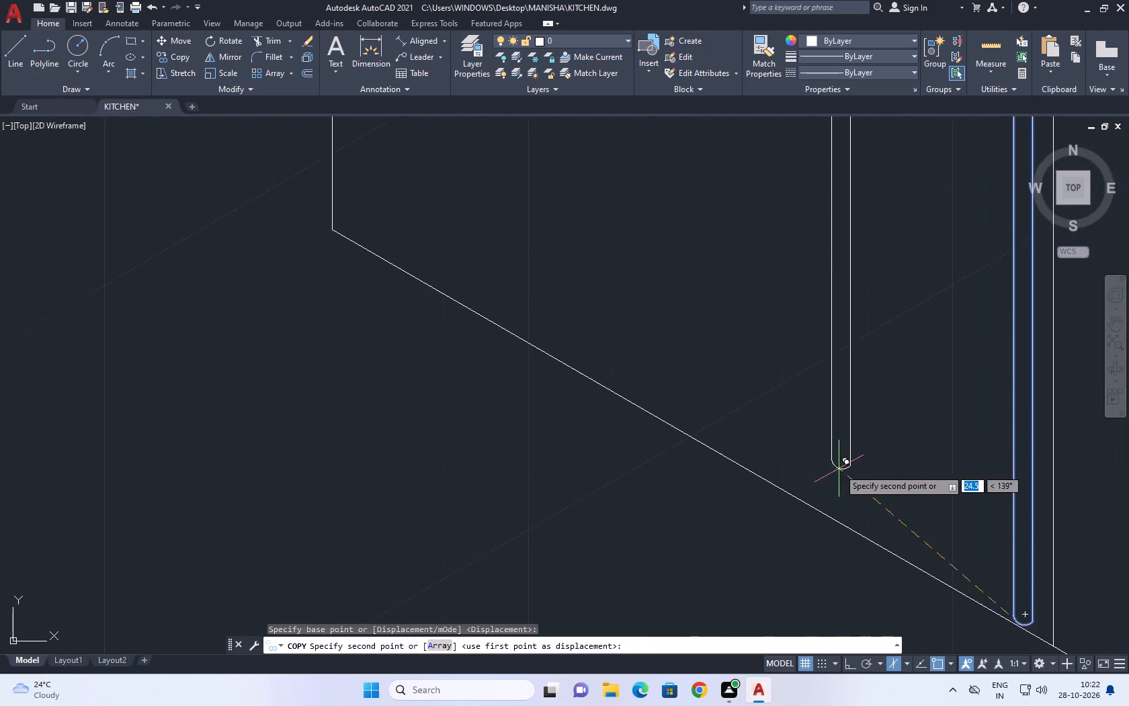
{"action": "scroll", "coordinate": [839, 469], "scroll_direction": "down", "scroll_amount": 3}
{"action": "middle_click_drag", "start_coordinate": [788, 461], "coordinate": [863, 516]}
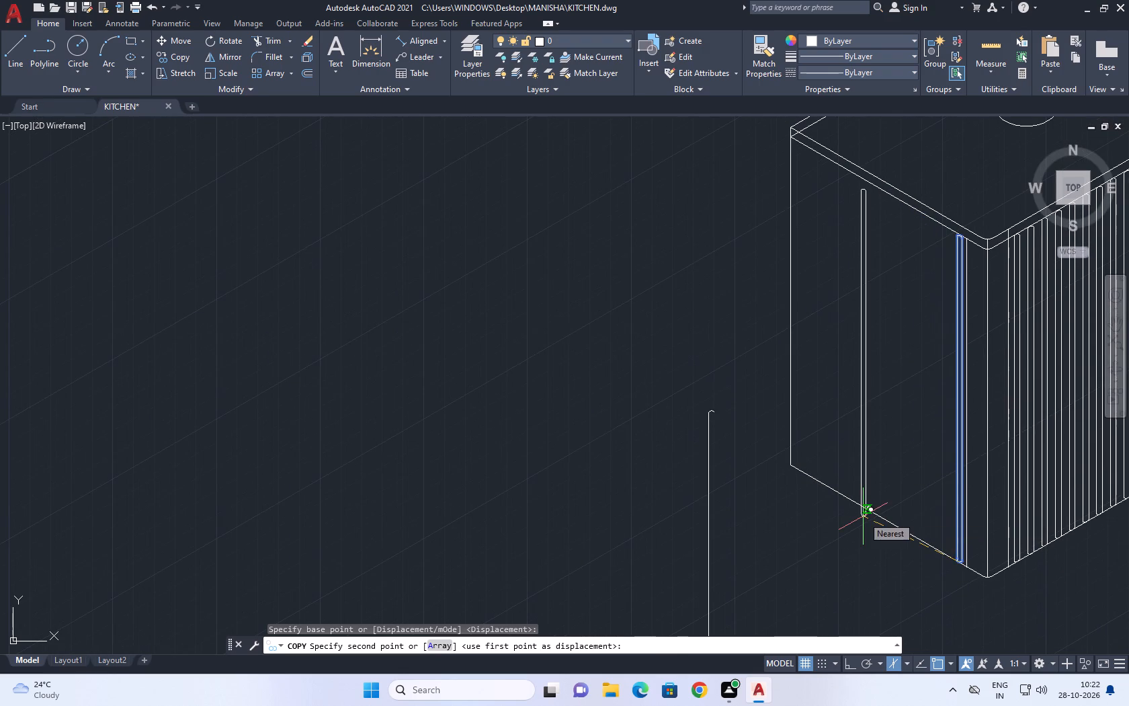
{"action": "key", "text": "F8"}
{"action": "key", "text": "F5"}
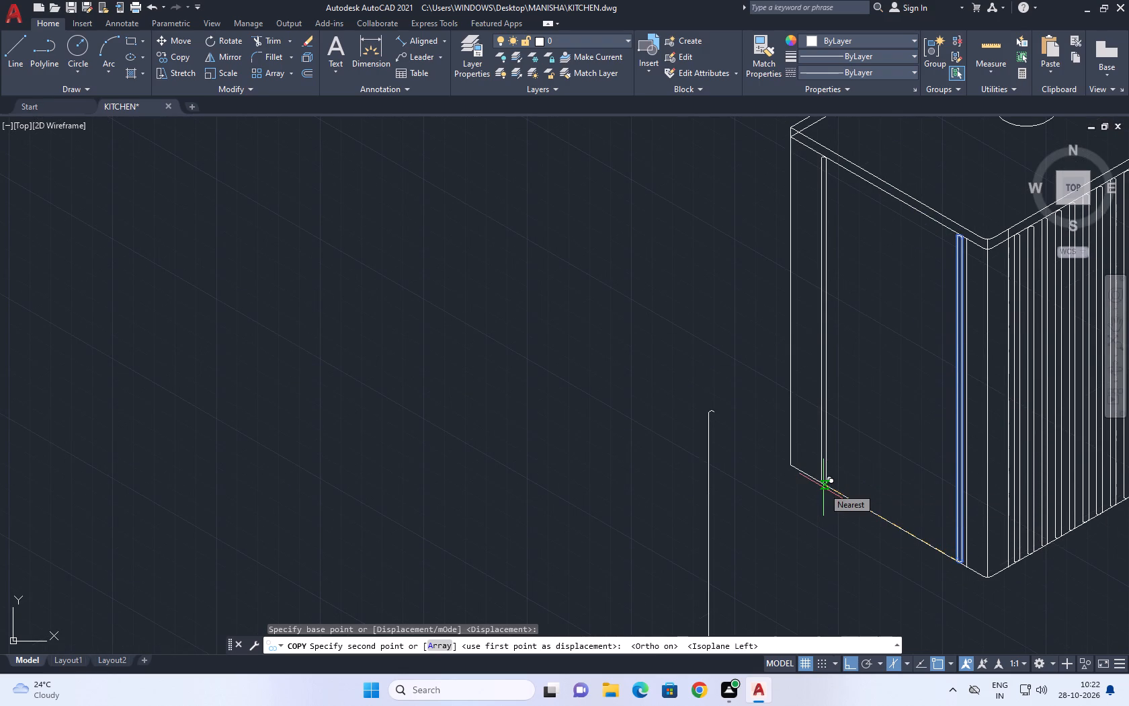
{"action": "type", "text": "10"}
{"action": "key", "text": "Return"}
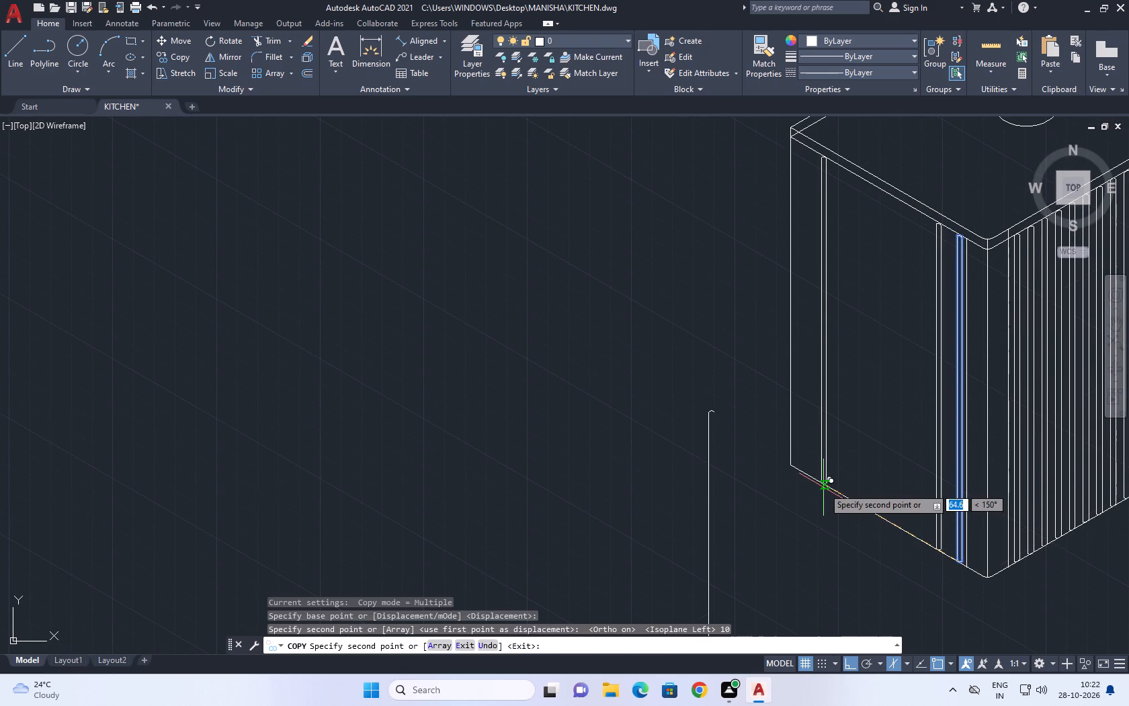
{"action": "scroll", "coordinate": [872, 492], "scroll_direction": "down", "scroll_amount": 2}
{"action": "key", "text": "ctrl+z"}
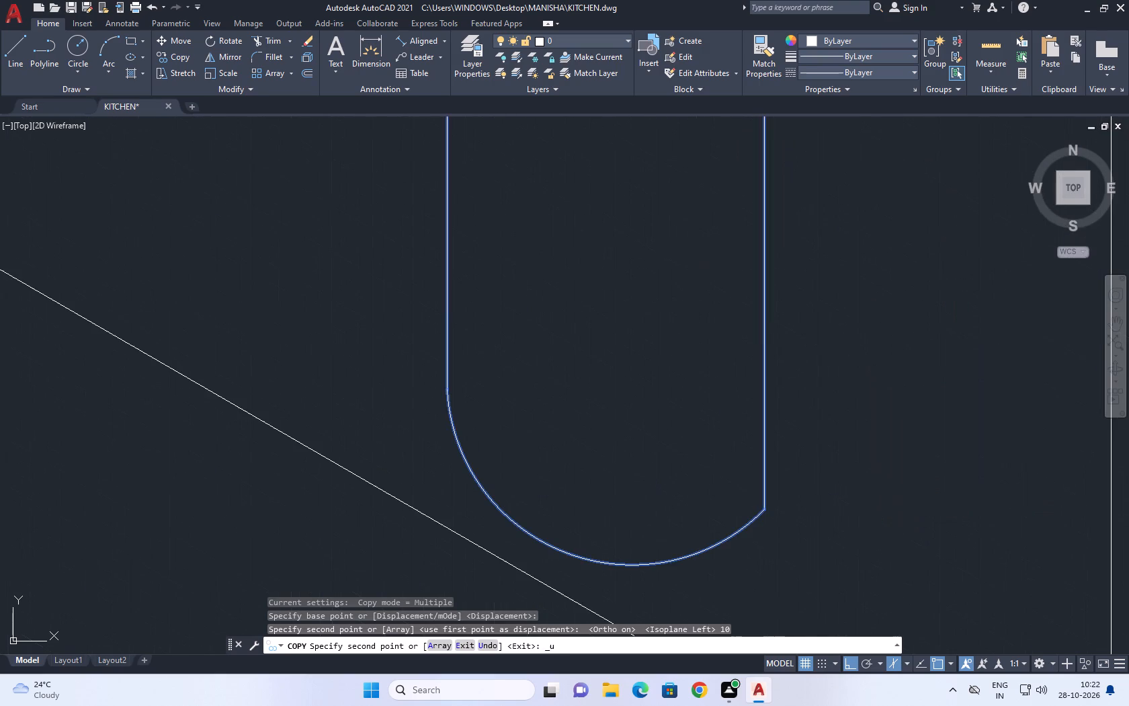
Copy the bar as an array of 10 items, with Ortho on in the left isoplane, along the plain face away from the front corner.
{"action": "scroll", "coordinate": [810, 478], "scroll_direction": "down", "scroll_amount": 4}
{"action": "middle_click_drag", "start_coordinate": [634, 379], "coordinate": [760, 453]}
{"action": "scroll", "coordinate": [761, 453], "scroll_direction": "down", "scroll_amount": 3}
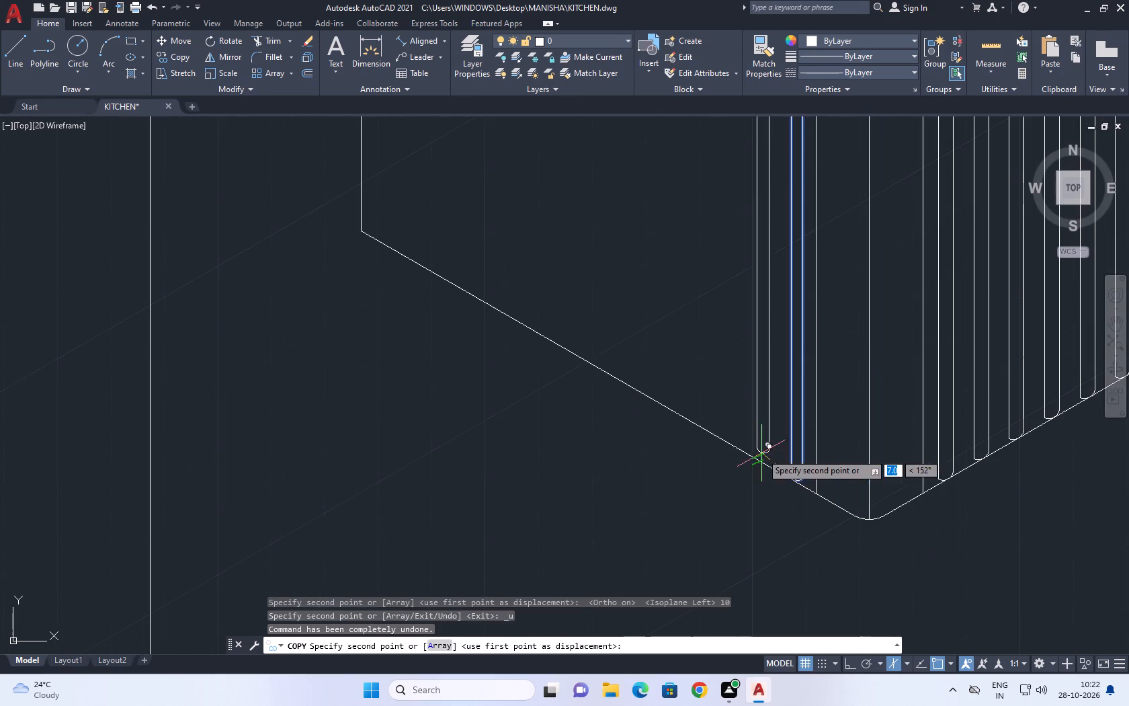
{"action": "middle_click_drag", "start_coordinate": [640, 397], "coordinate": [718, 434]}
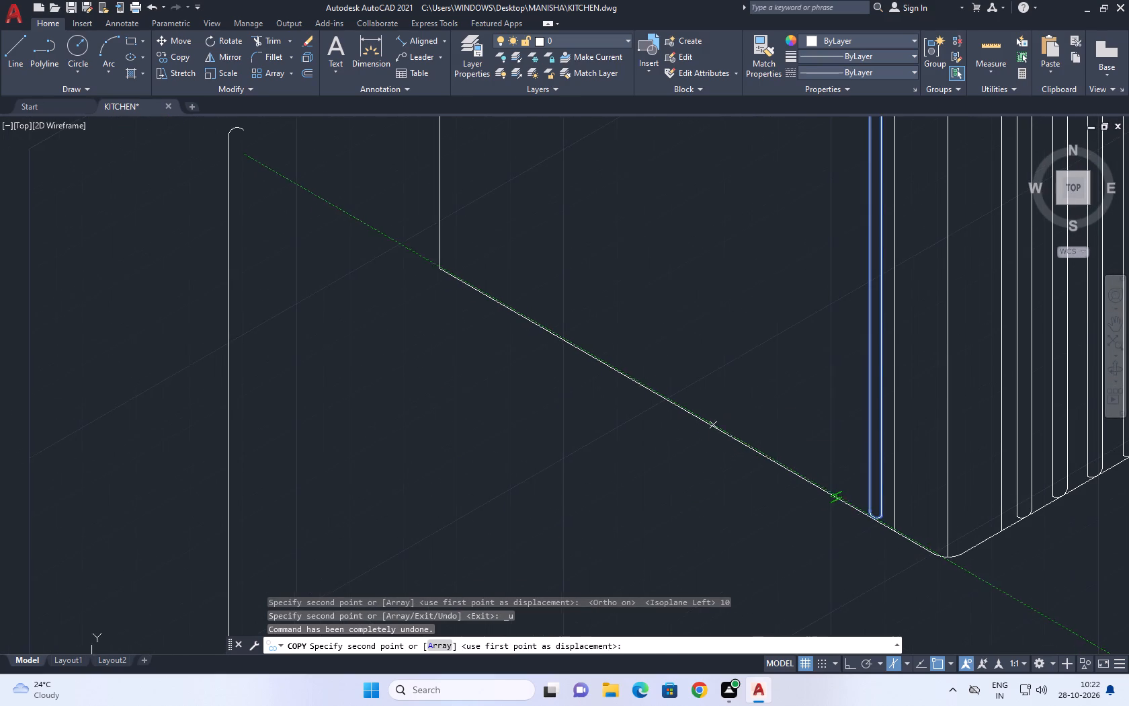
{"action": "key", "text": "F8"}
{"action": "middle_click_drag", "start_coordinate": [739, 428], "coordinate": [780, 438]}
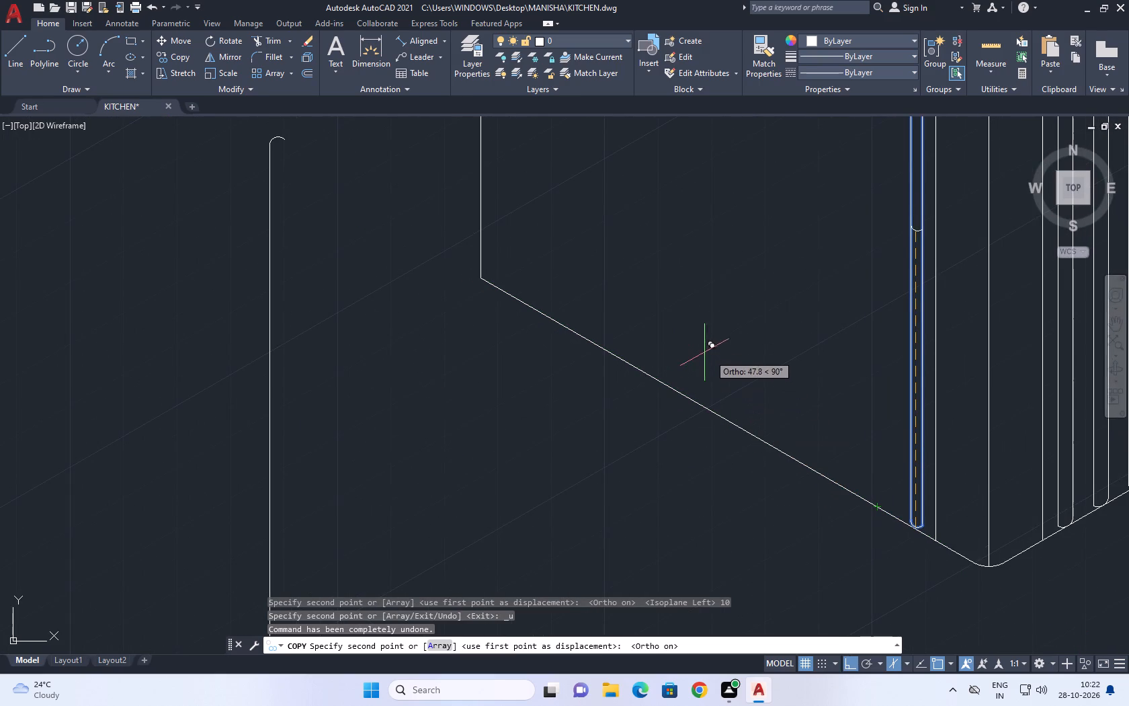
{"action": "key", "text": "F5"}
{"action": "middle_click_drag", "start_coordinate": [733, 363], "coordinate": [794, 409]}
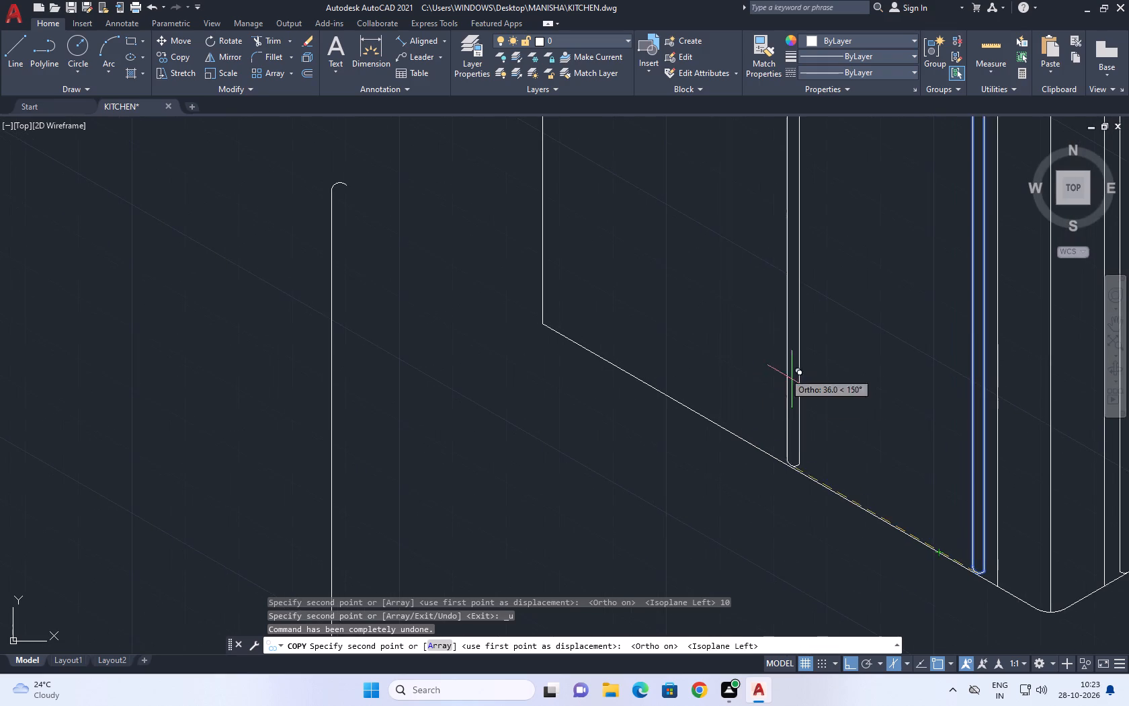
{"action": "middle_click_drag", "start_coordinate": [759, 367], "coordinate": [788, 414]}
{"action": "key", "text": "a"}
{"action": "key", "text": "t"}
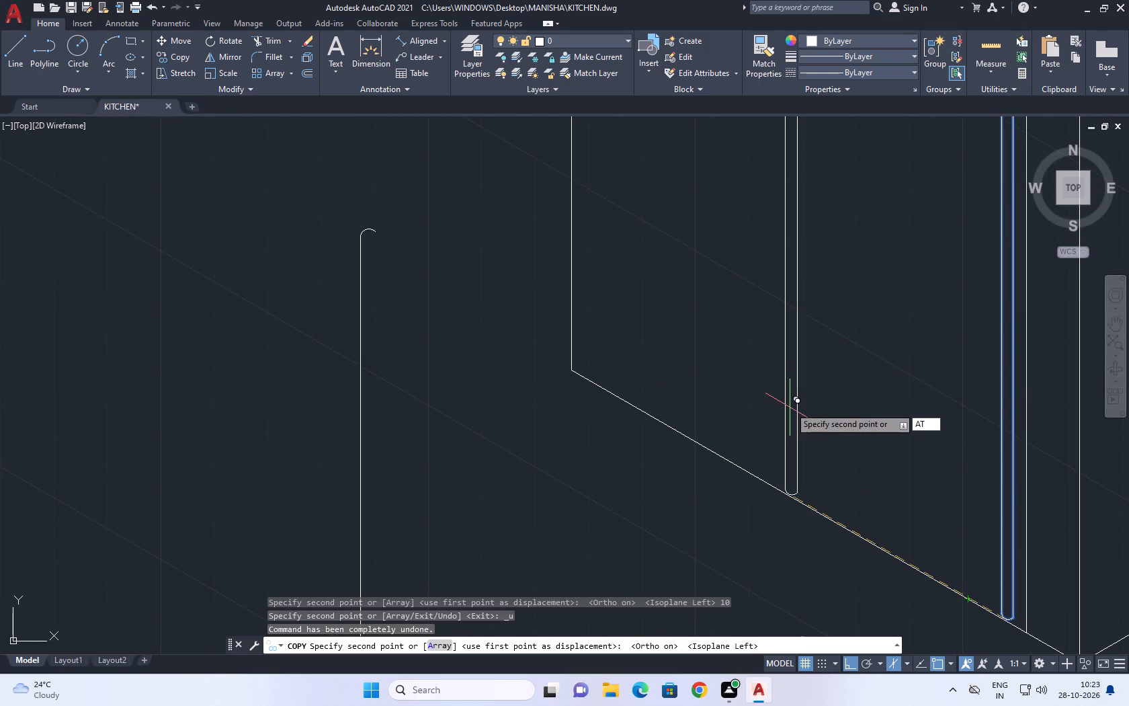
{"action": "key", "text": "BackSpace"}
{"action": "type", "text": "R"}
{"action": "key", "text": "space"}
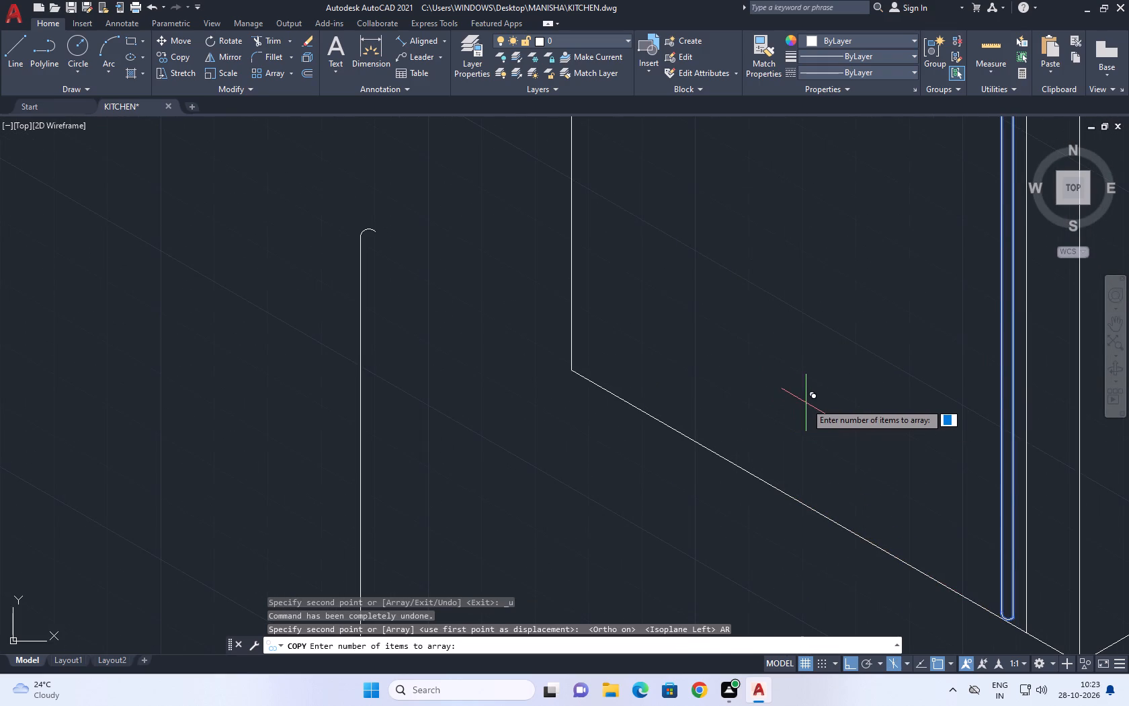
{"action": "type", "text": "10"}
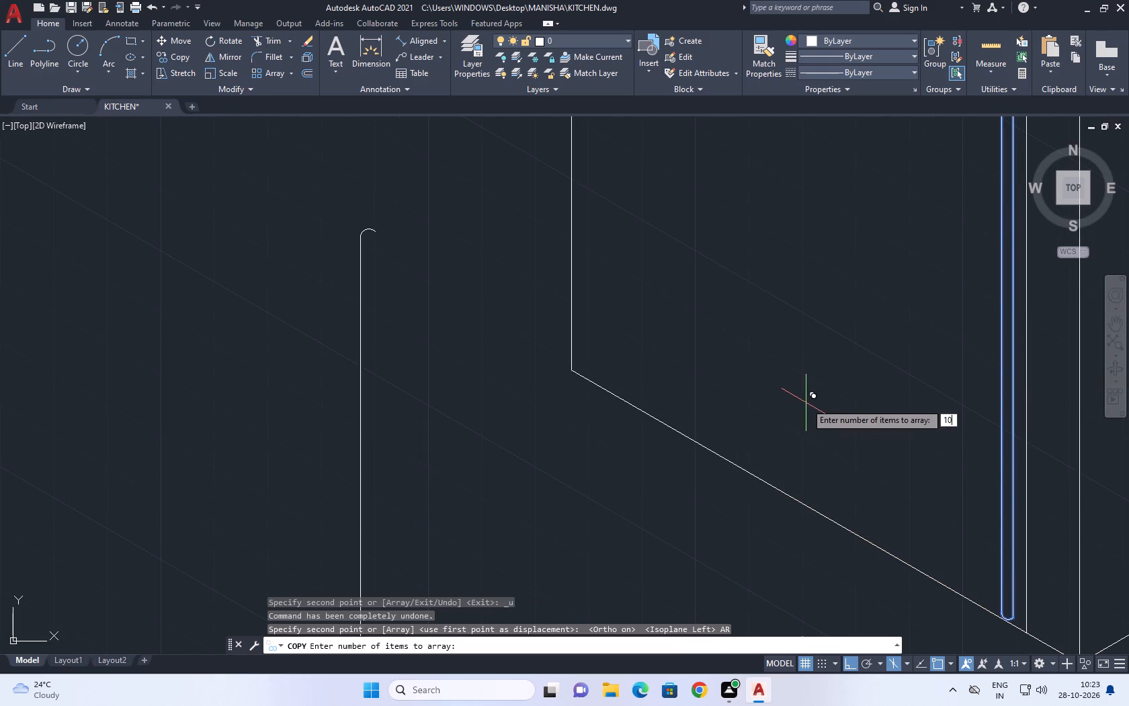
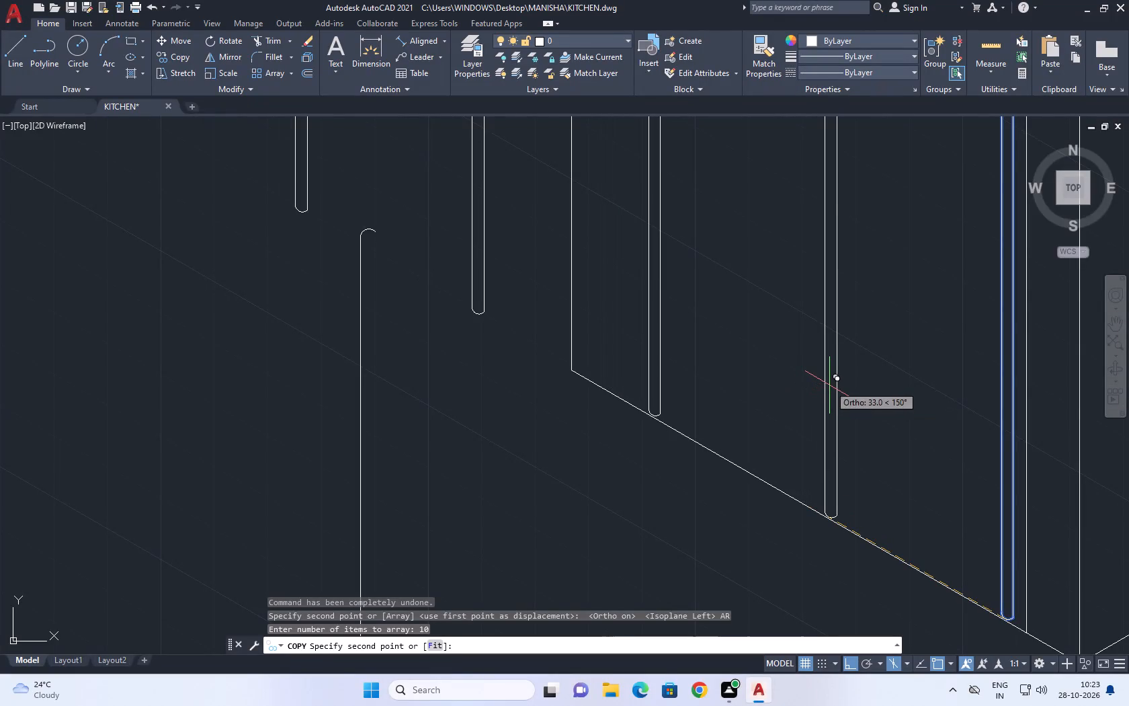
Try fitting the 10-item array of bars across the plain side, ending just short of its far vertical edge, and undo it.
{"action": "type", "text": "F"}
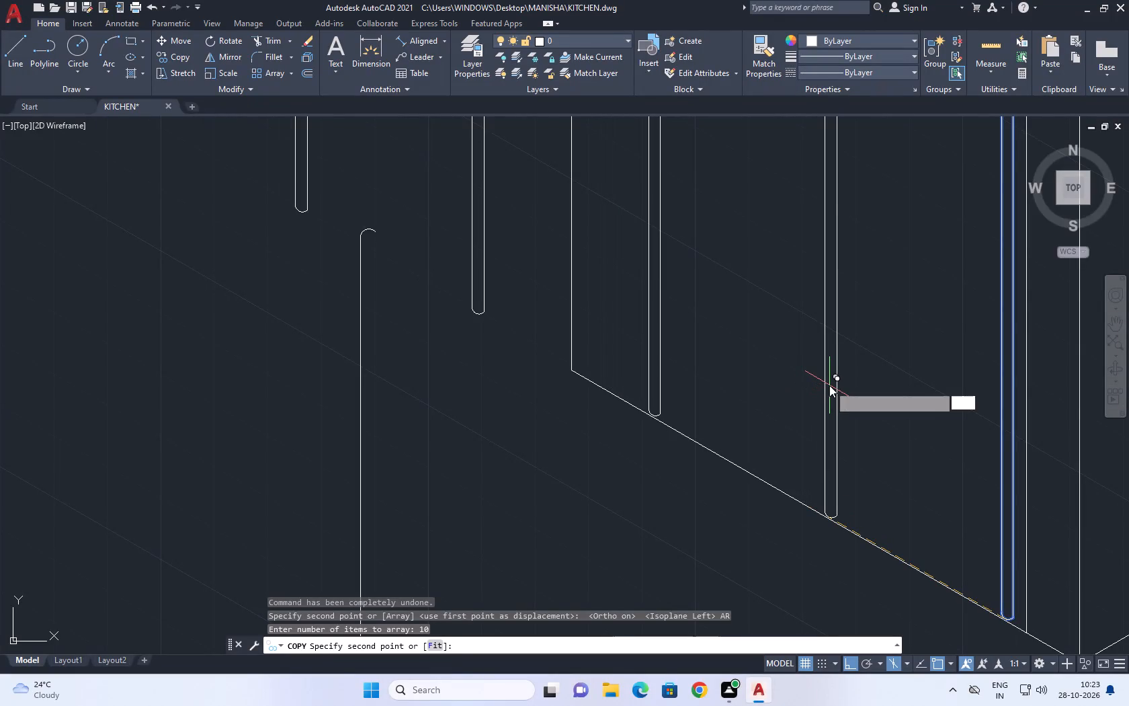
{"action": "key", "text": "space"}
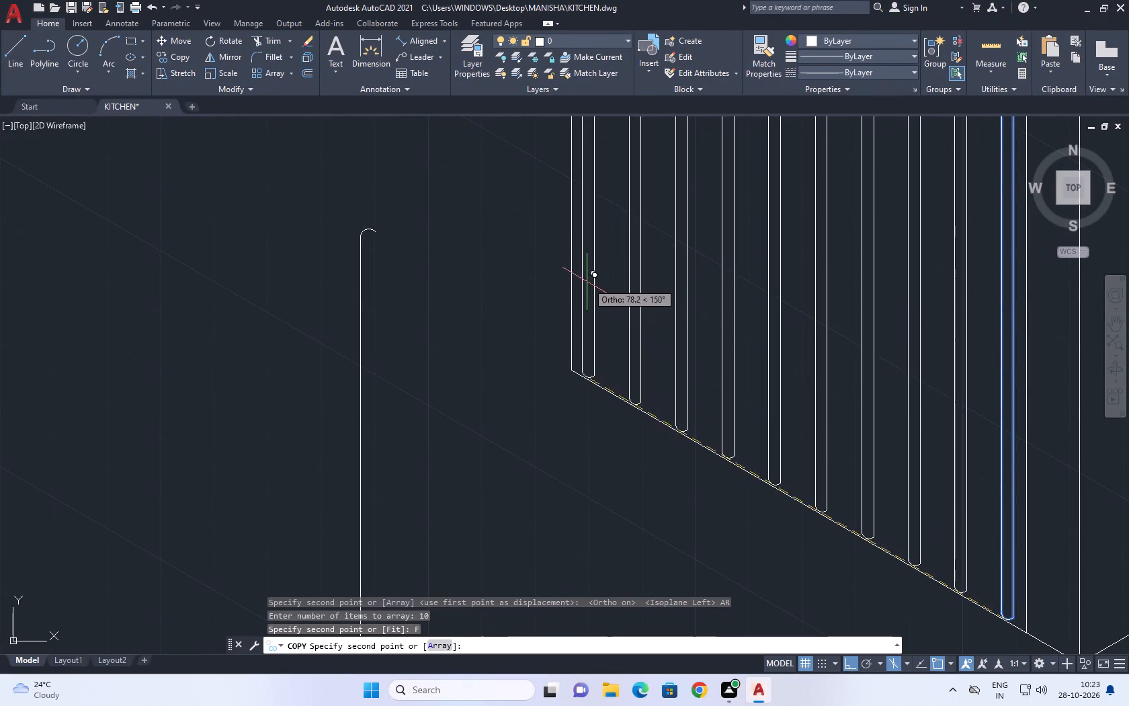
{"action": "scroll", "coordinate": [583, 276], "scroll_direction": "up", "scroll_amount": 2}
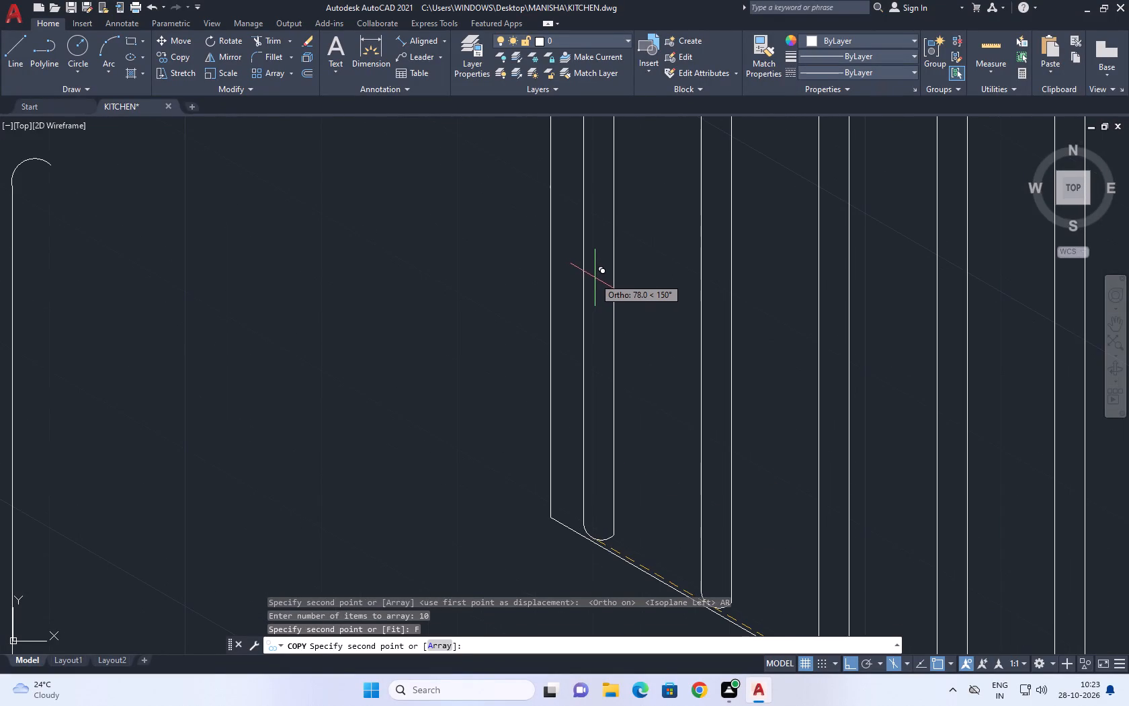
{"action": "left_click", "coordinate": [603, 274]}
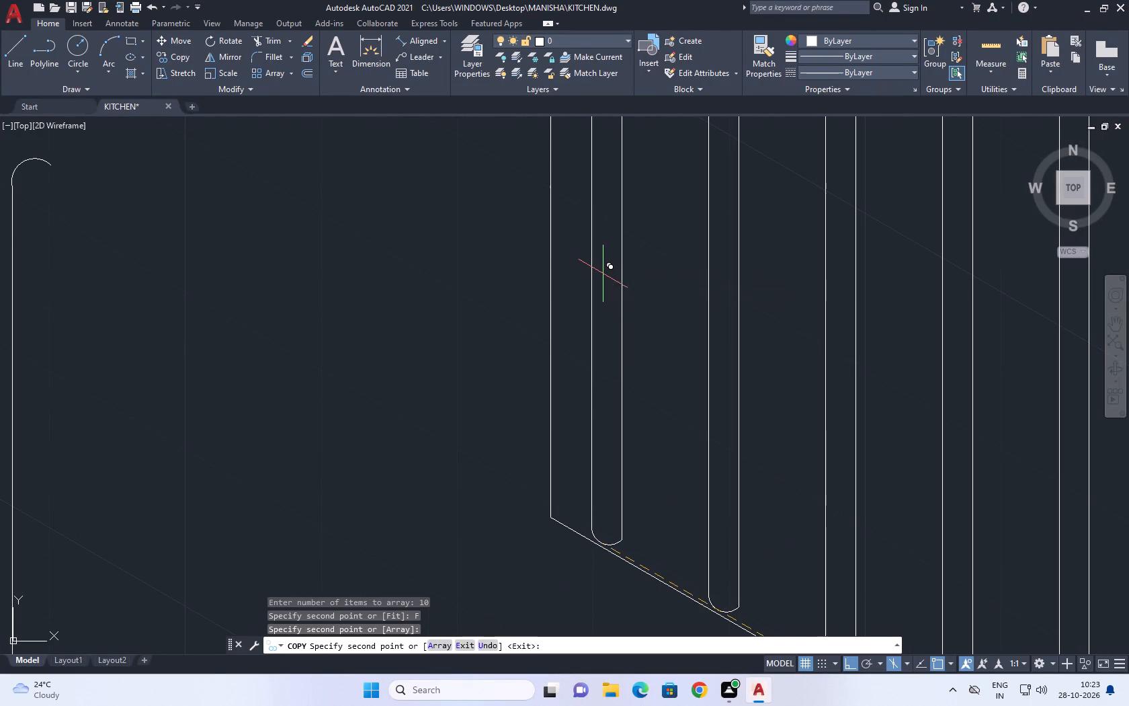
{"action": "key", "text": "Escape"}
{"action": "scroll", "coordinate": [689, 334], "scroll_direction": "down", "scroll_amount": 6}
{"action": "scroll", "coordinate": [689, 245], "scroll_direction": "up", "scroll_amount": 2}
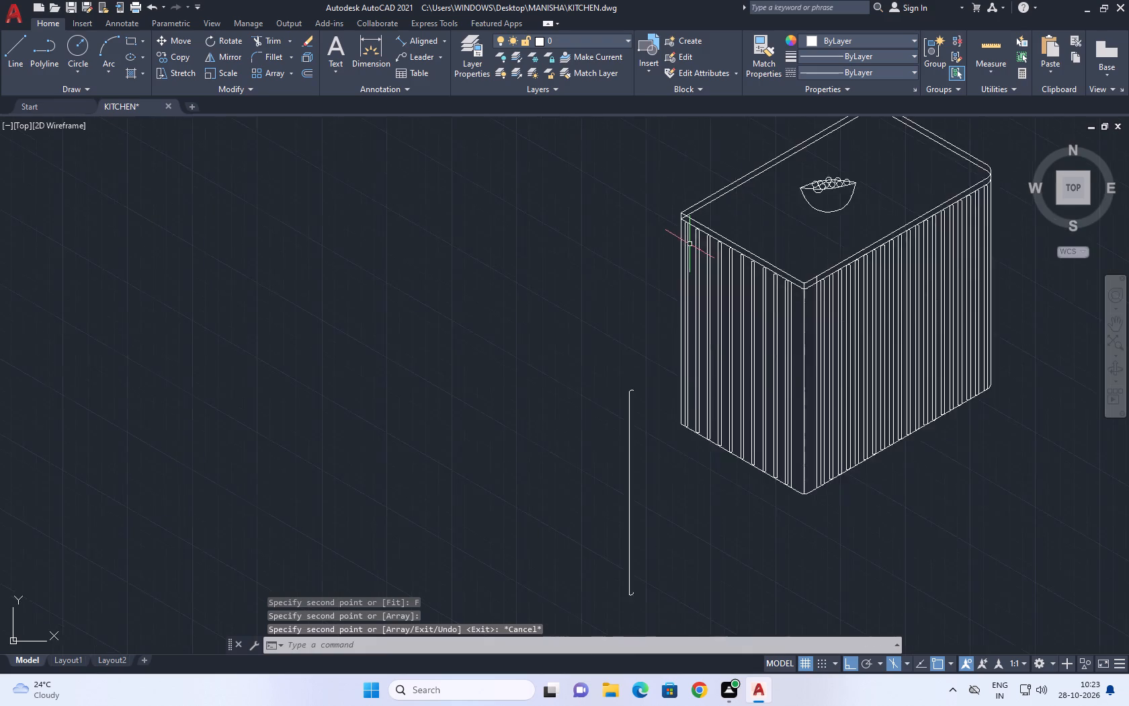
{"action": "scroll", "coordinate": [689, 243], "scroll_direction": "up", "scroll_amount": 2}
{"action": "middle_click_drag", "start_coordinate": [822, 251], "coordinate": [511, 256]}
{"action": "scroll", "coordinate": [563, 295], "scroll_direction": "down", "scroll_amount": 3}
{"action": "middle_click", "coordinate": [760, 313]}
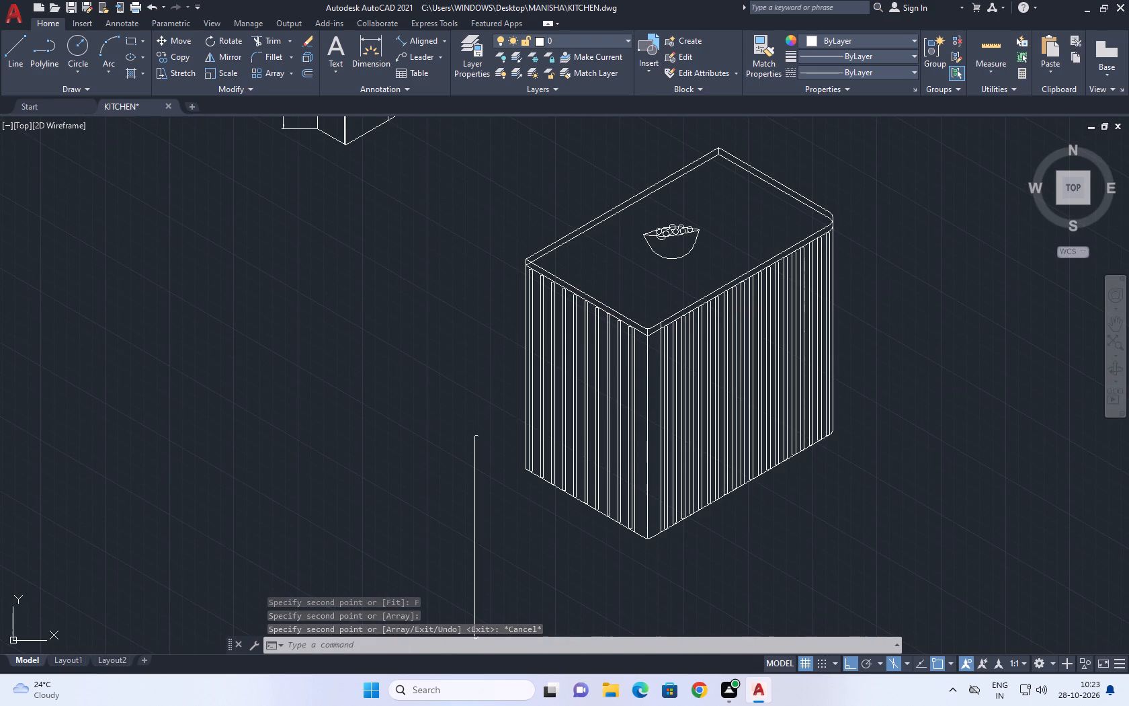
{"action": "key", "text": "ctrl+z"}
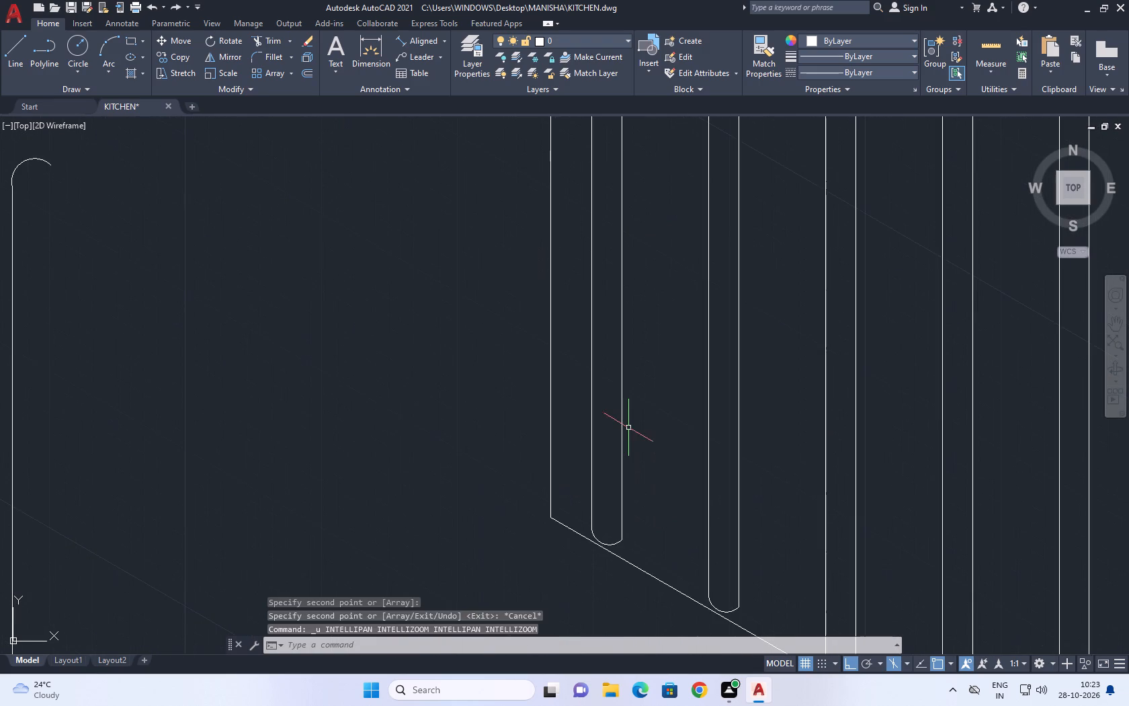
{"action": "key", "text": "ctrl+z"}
Start copying the plain side's rounded bar, both lines and both arcs, from a base point beside its upper end.
{"action": "scroll", "coordinate": [790, 496], "scroll_direction": "down", "scroll_amount": 3}
{"action": "left_click_drag", "start_coordinate": [793, 522], "coordinate": [794, 520]}
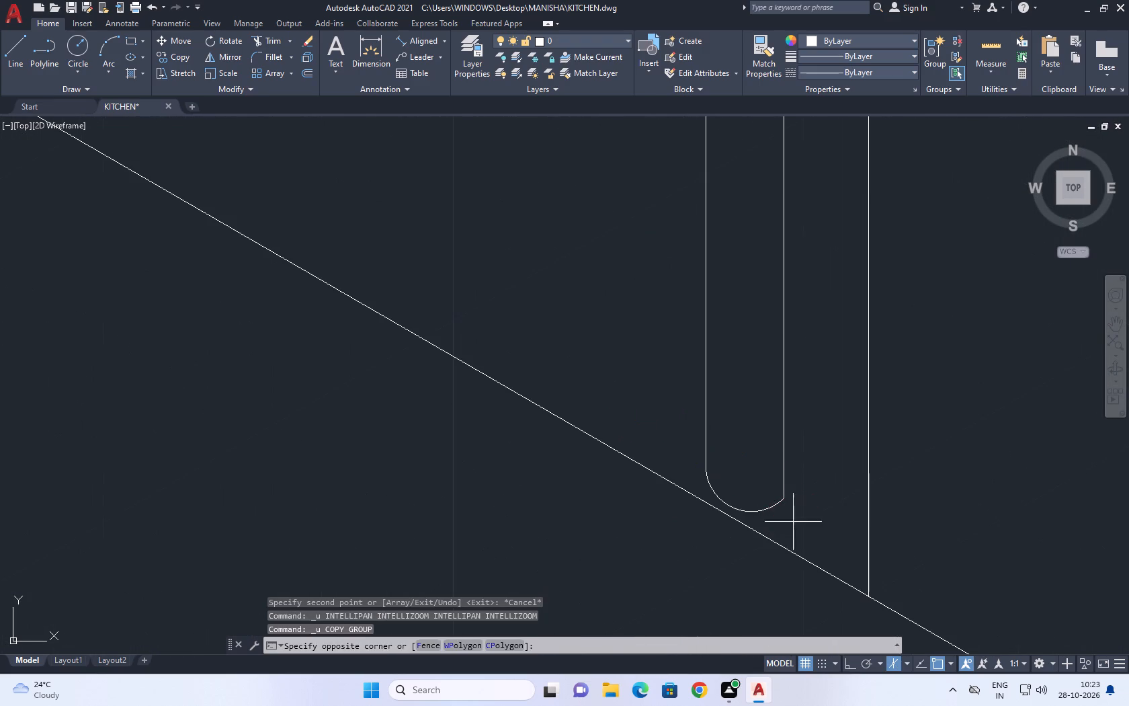
{"action": "left_click_drag", "start_coordinate": [794, 520], "coordinate": [782, 498]}
{"action": "left_click", "coordinate": [729, 404]}
{"action": "key", "text": "Escape"}
{"action": "left_click", "coordinate": [783, 473]}
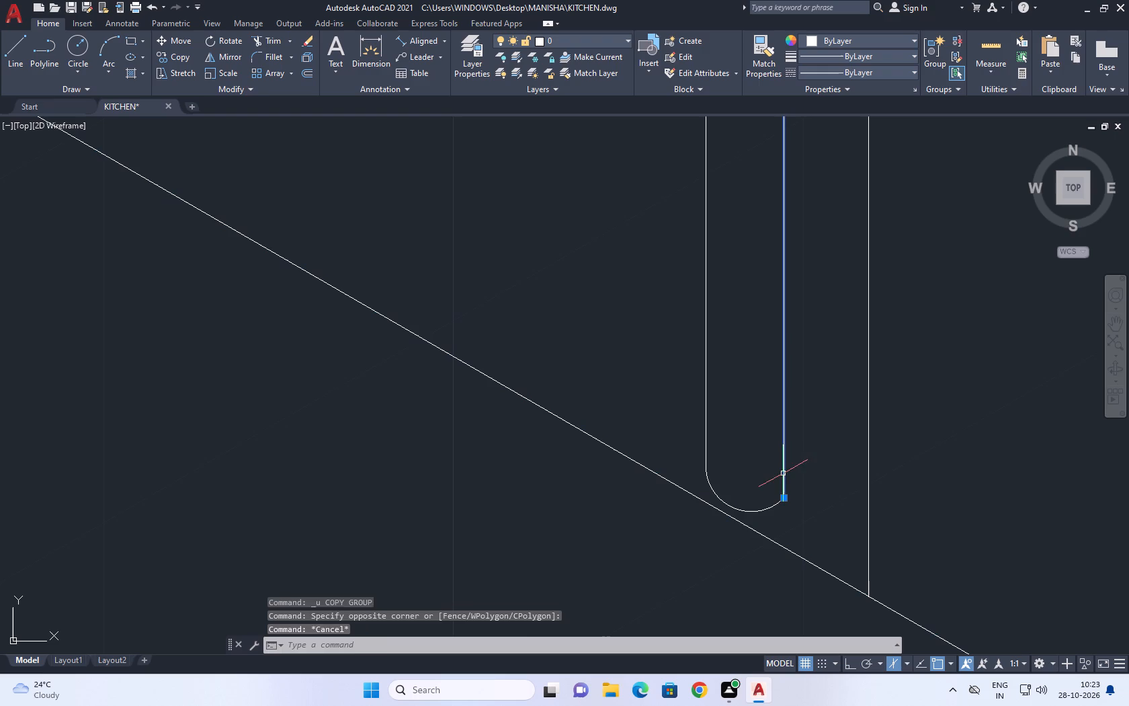
{"action": "left_click_drag", "start_coordinate": [810, 398], "coordinate": [806, 389]}
{"action": "left_click", "coordinate": [612, 279]}
{"action": "scroll", "coordinate": [735, 518], "scroll_direction": "up", "scroll_amount": 2}
{"action": "left_click_drag", "start_coordinate": [815, 512], "coordinate": [806, 499]}
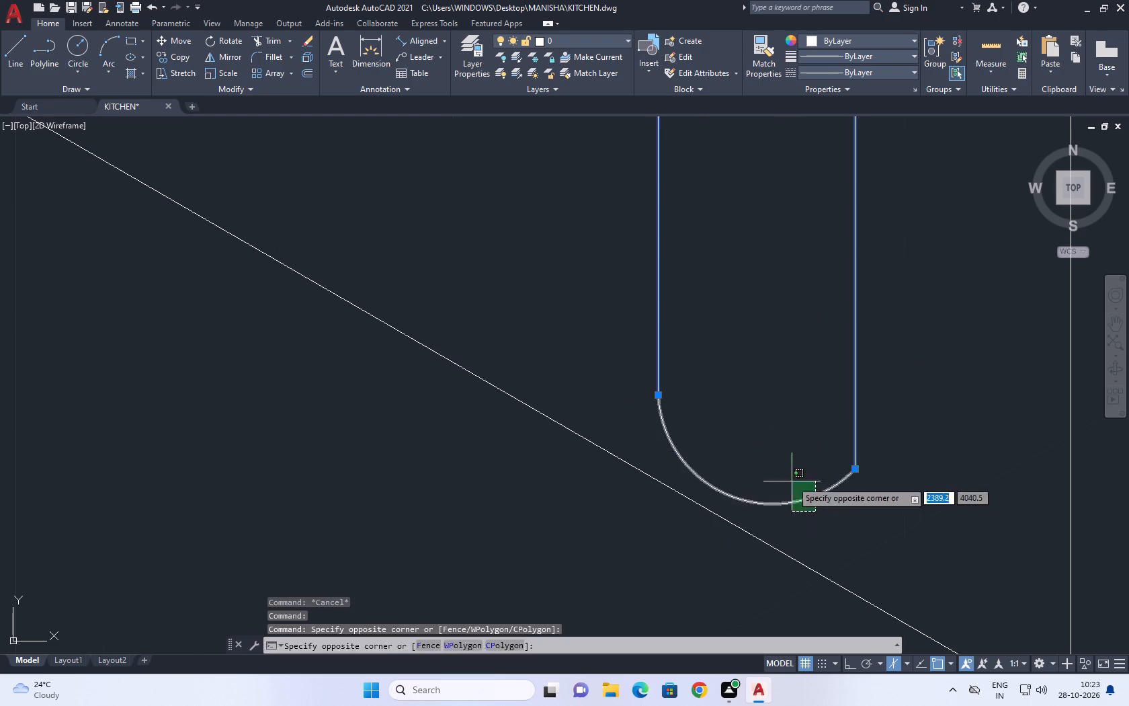
{"action": "left_click", "coordinate": [791, 481]}
{"action": "scroll", "coordinate": [802, 472], "scroll_direction": "down", "scroll_amount": 4}
{"action": "middle_click_drag", "start_coordinate": [808, 422], "coordinate": [725, 666]}
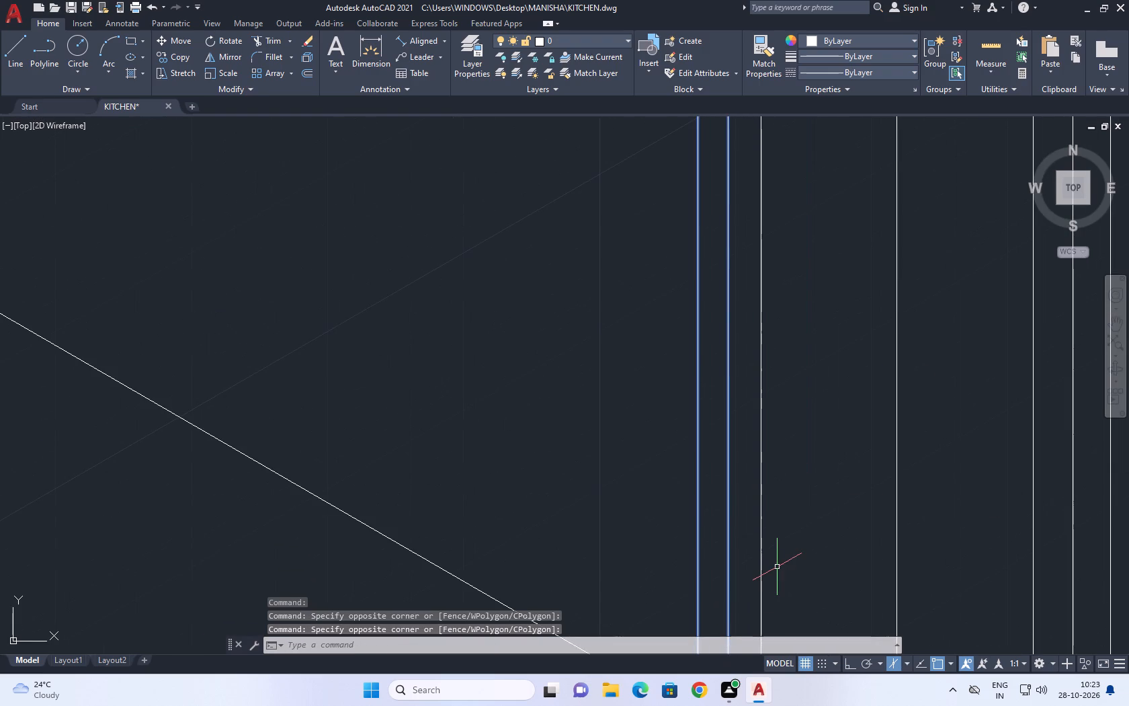
{"action": "scroll", "coordinate": [748, 386], "scroll_direction": "down", "scroll_amount": 5}
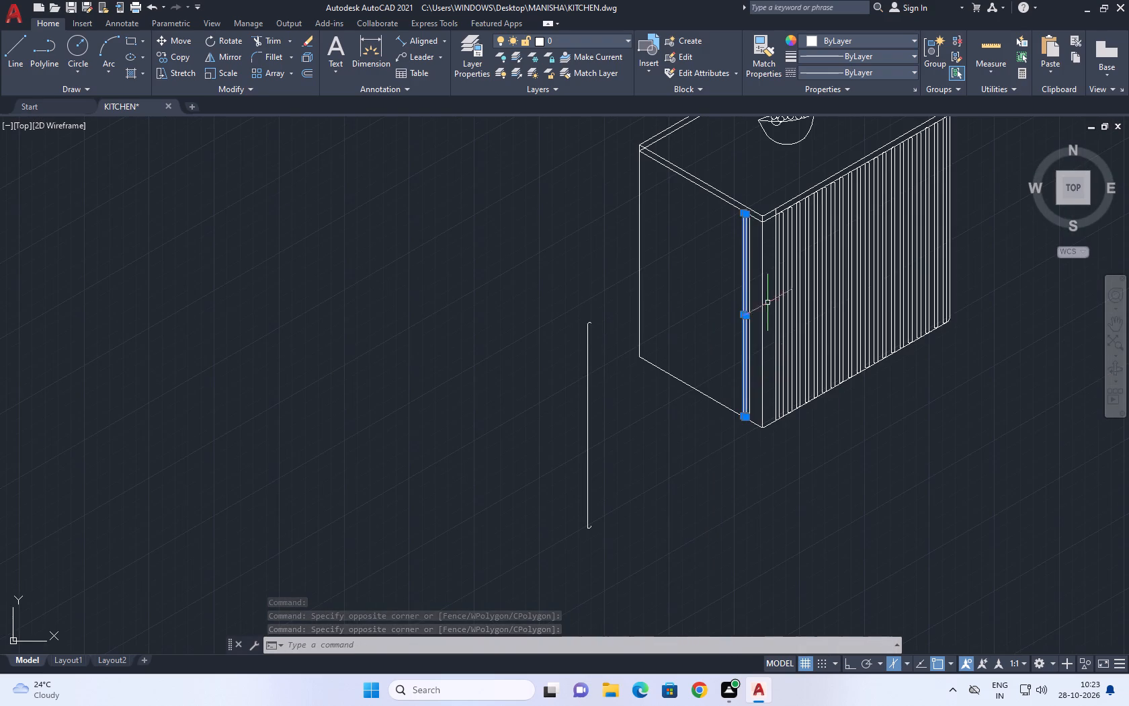
{"action": "scroll", "coordinate": [759, 198], "scroll_direction": "up", "scroll_amount": 6}
{"action": "scroll", "coordinate": [712, 268], "scroll_direction": "down", "scroll_amount": 1}
{"action": "scroll", "coordinate": [712, 268], "scroll_direction": "up", "scroll_amount": 1}
{"action": "left_click", "coordinate": [715, 278]}
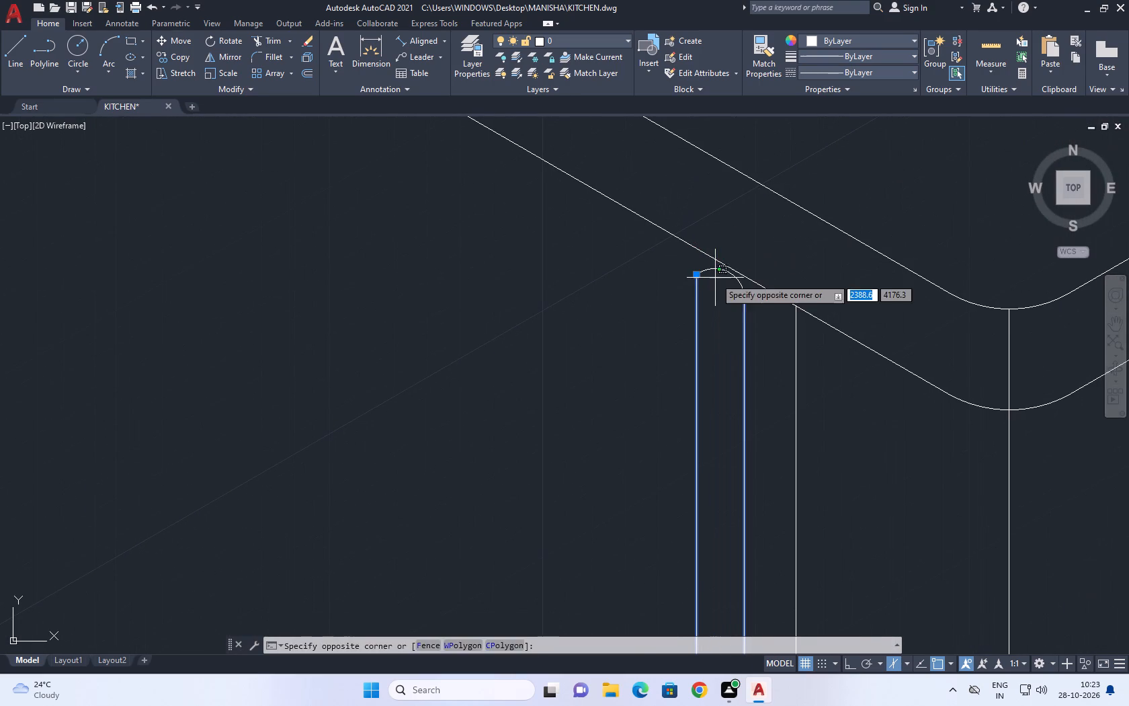
{"action": "left_click", "coordinate": [704, 266]}
{"action": "type", "text": "CO"}
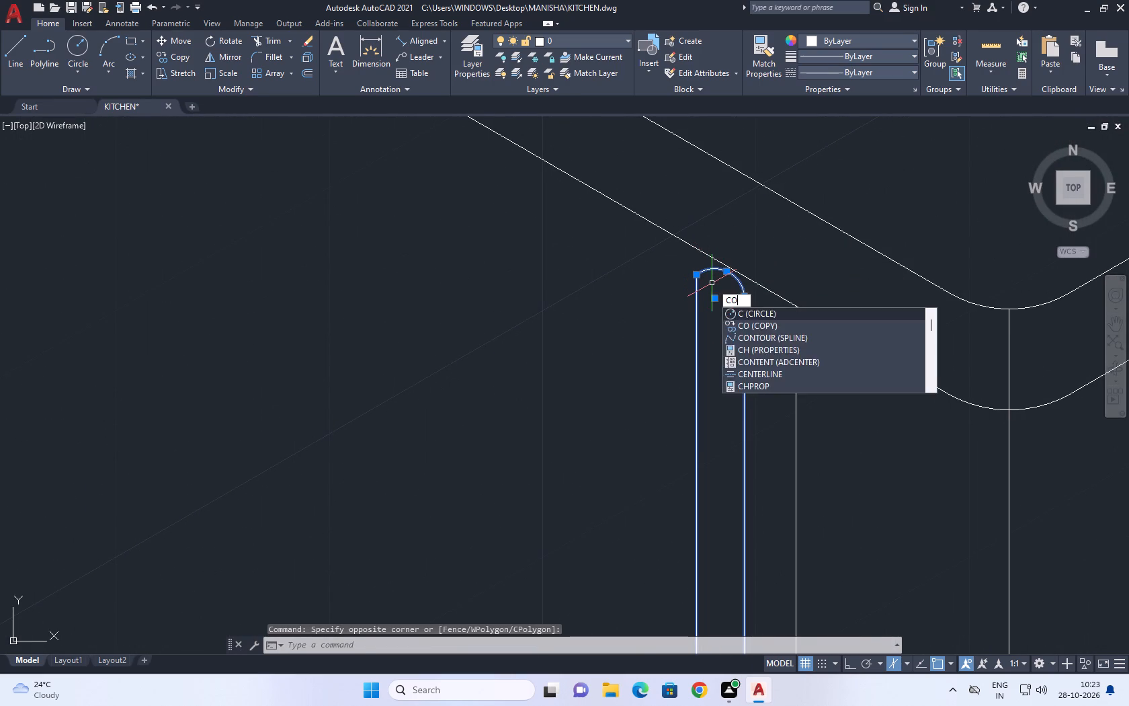
{"action": "key", "text": "space"}
{"action": "left_click", "coordinate": [763, 446]}
Copy the bar as a fitted array of 15 items, with Ortho on in the left isoplane, ending near the plain face's far edge.
{"action": "scroll", "coordinate": [683, 415], "scroll_direction": "down", "scroll_amount": 2}
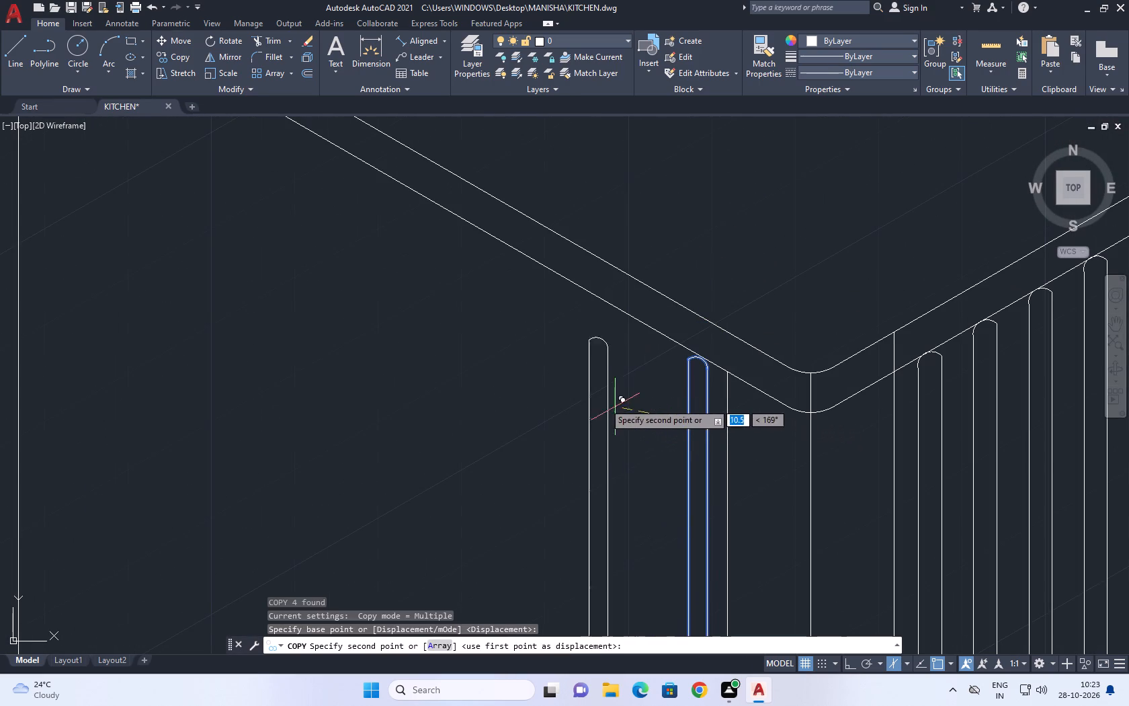
{"action": "key", "text": "F8"}
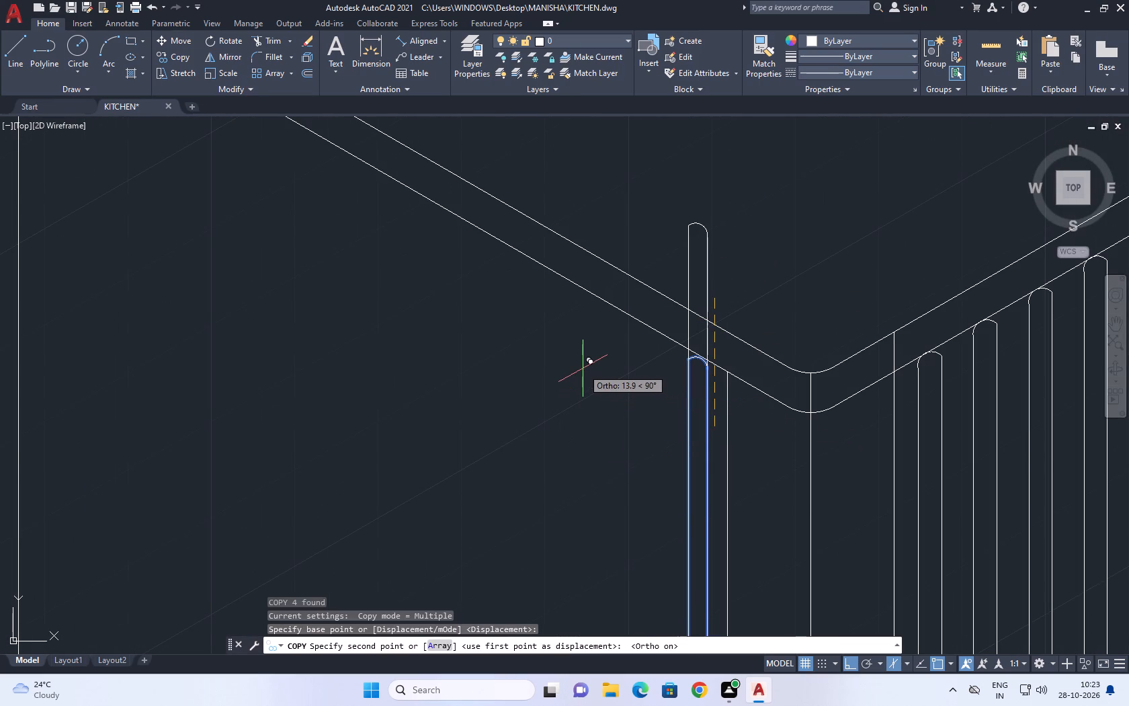
{"action": "key", "text": "F5"}
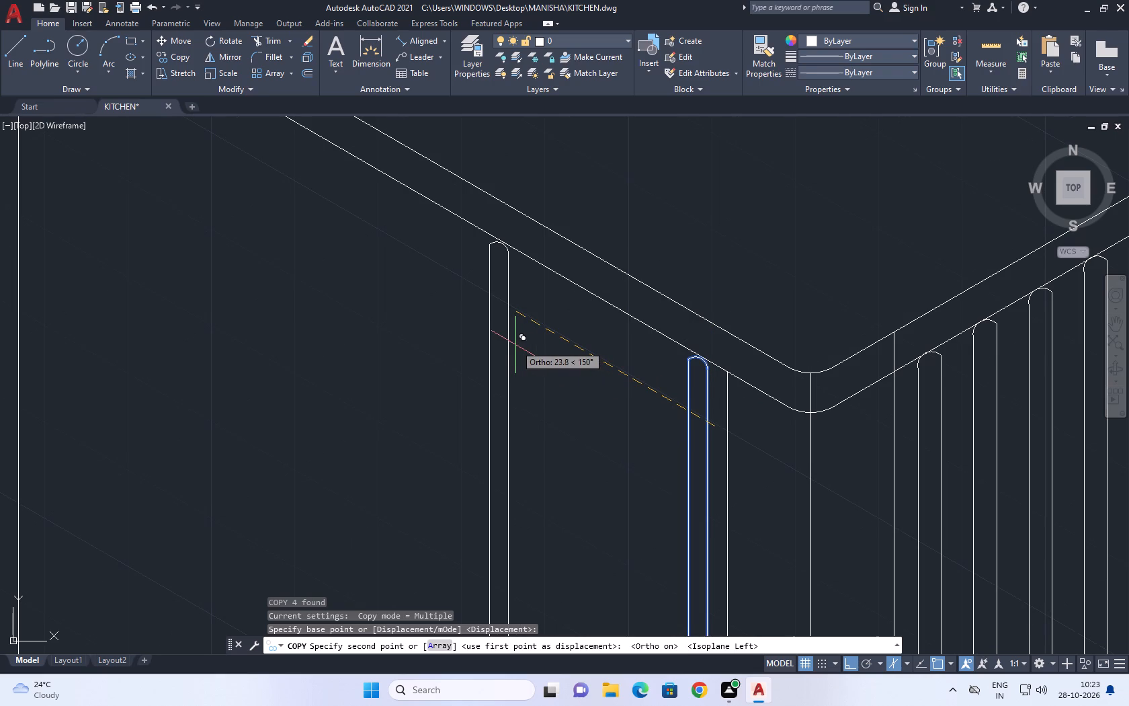
{"action": "key", "text": "a"}
{"action": "key", "text": "space"}
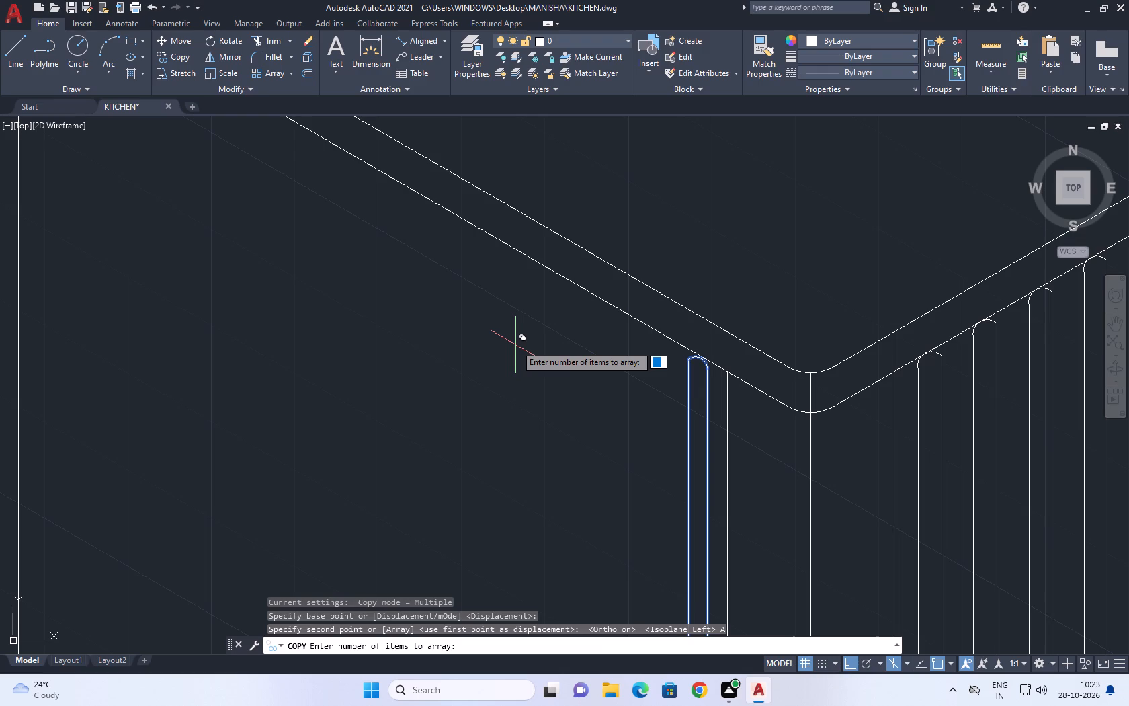
{"action": "type", "text": "15"}
{"action": "key", "text": "Return"}
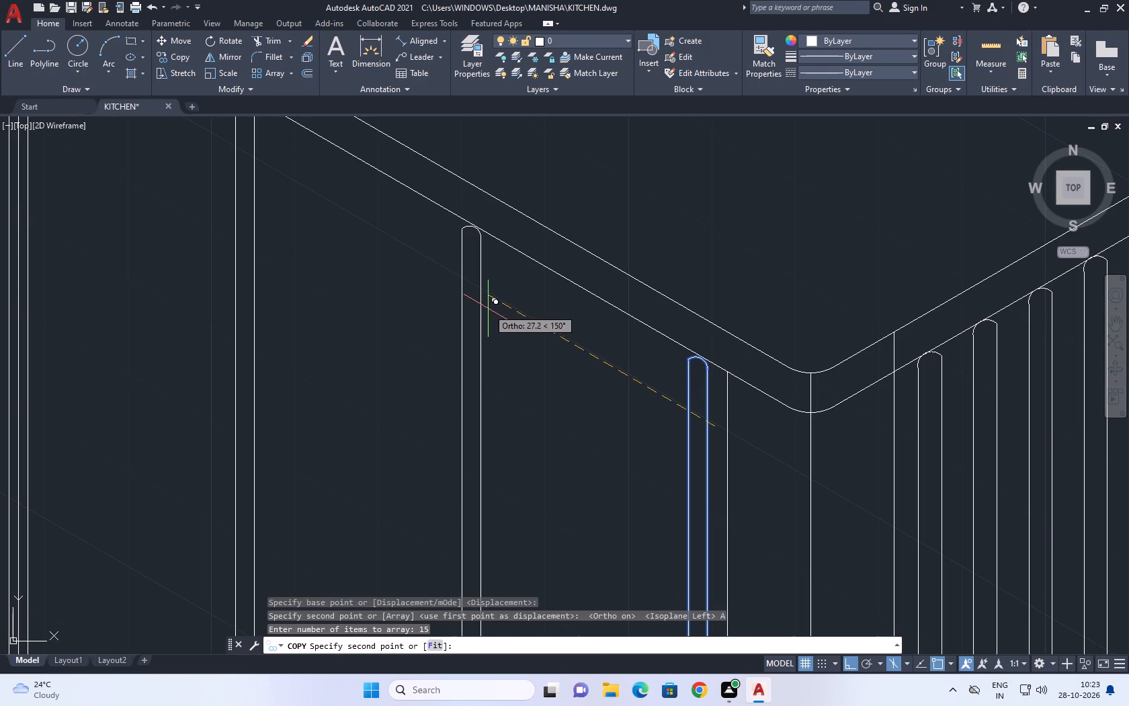
{"action": "key", "text": "f"}
{"action": "key", "text": "space"}
{"action": "scroll", "coordinate": [489, 308], "scroll_direction": "down", "scroll_amount": 2}
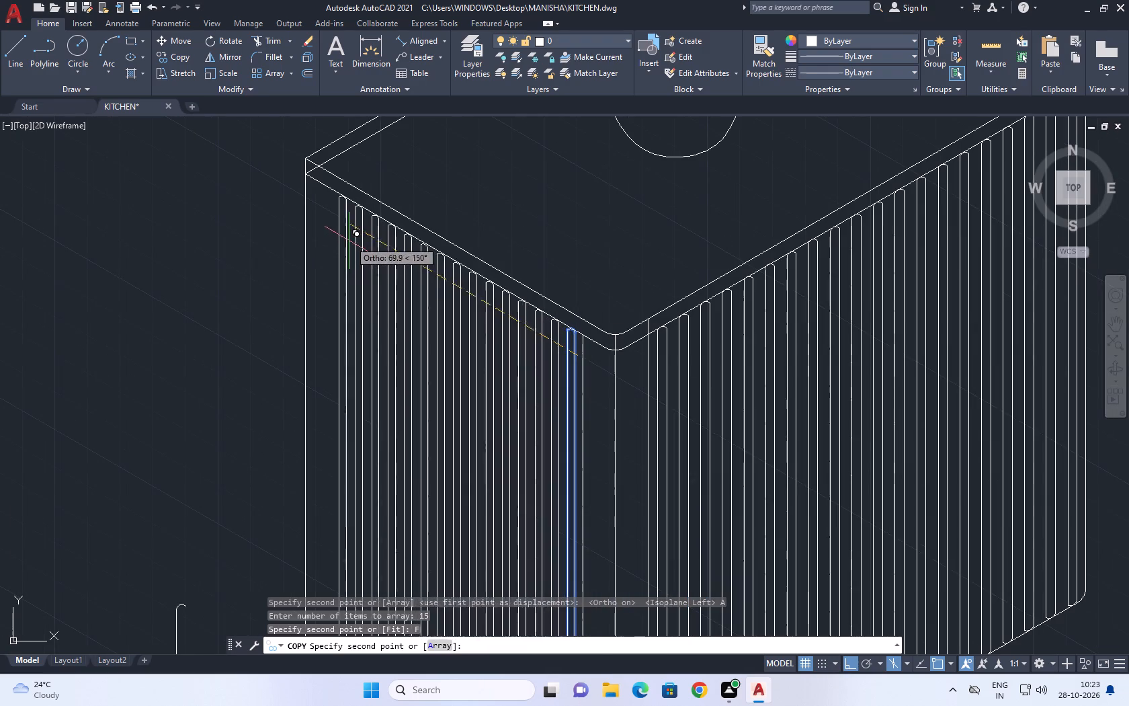
{"action": "scroll", "coordinate": [324, 231], "scroll_direction": "up", "scroll_amount": 1}
{"action": "middle_click_drag", "start_coordinate": [316, 227], "coordinate": [382, 281]}
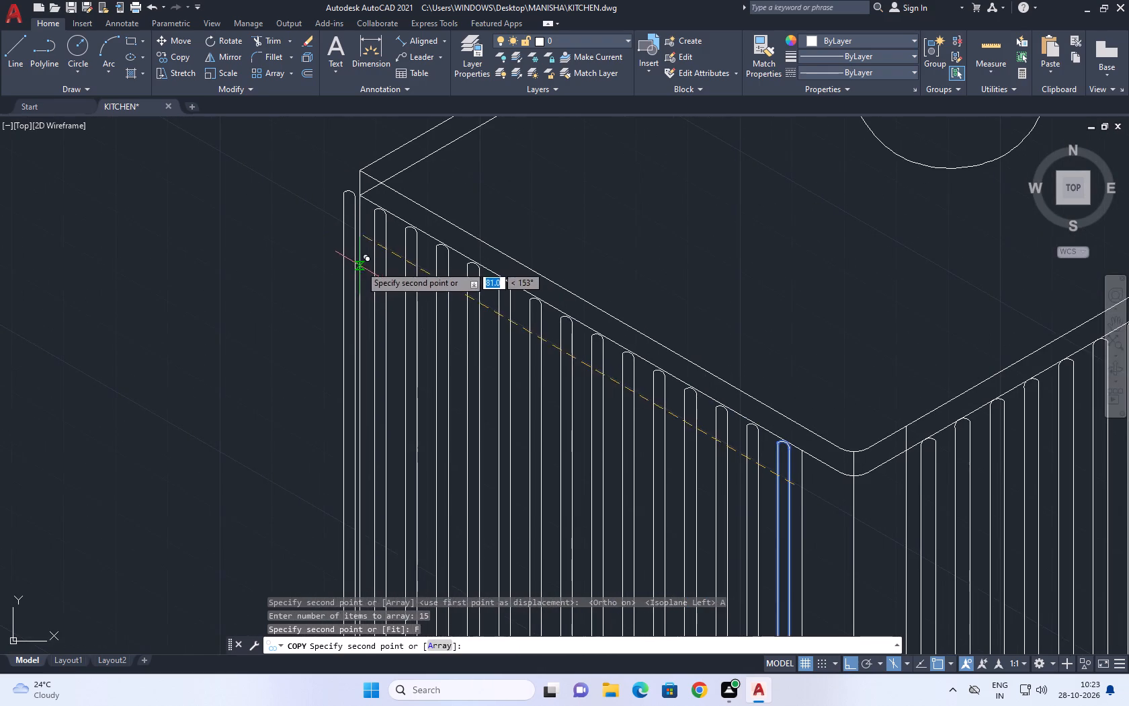
{"action": "scroll", "coordinate": [376, 273], "scroll_direction": "up", "scroll_amount": 1}
{"action": "left_click", "coordinate": [384, 277]}
{"action": "key", "text": "Escape"}
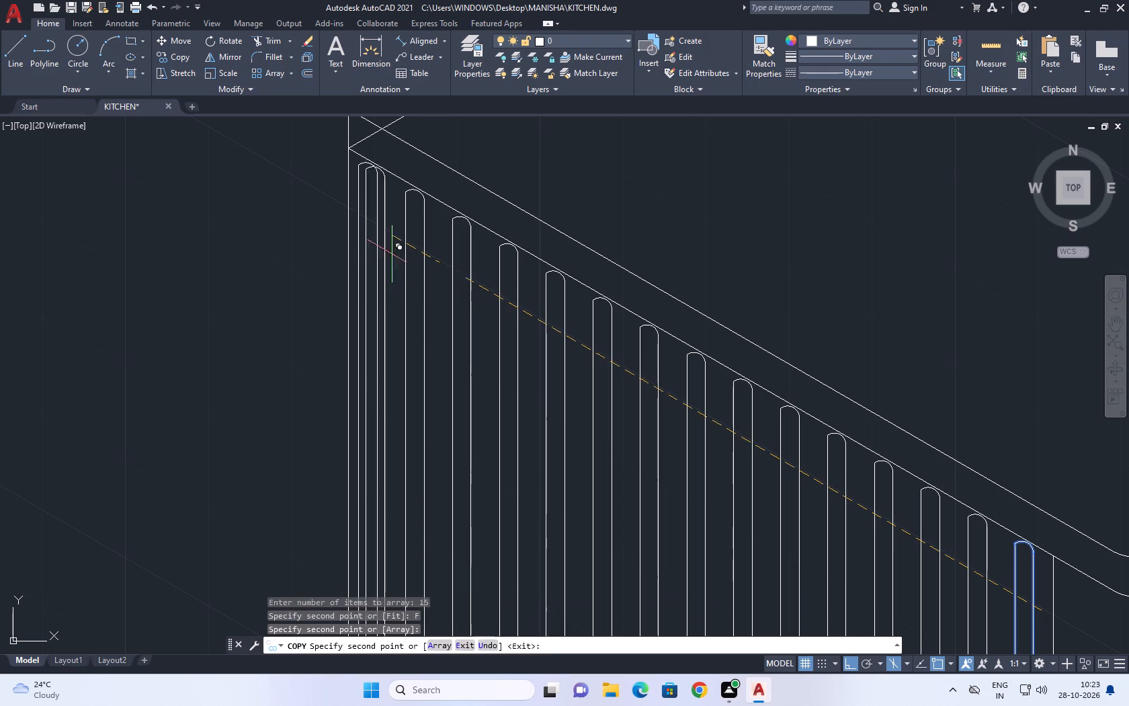
Erase the vertical line at the island's front corner, between the two barred faces.
{"action": "scroll", "coordinate": [557, 198], "scroll_direction": "down", "scroll_amount": 4}
{"action": "middle_click_drag", "start_coordinate": [694, 247], "coordinate": [646, 237]}
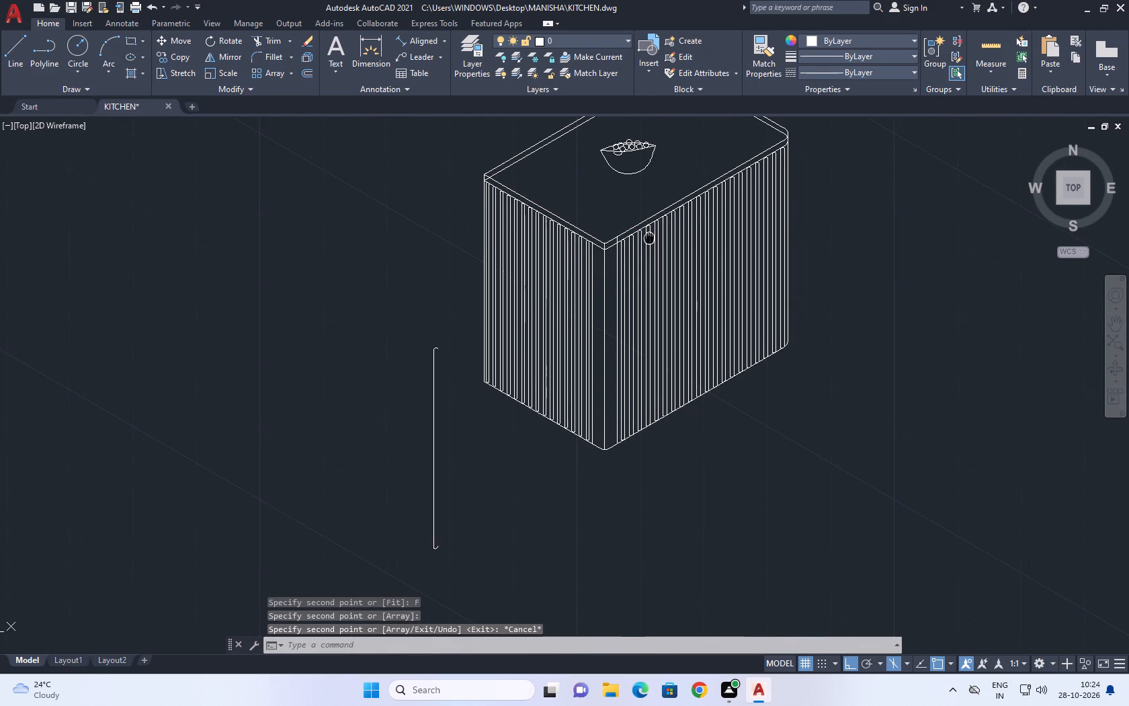
{"action": "middle_click_drag", "start_coordinate": [646, 237], "coordinate": [644, 237]}
{"action": "scroll", "coordinate": [587, 256], "scroll_direction": "up", "scroll_amount": 1}
{"action": "middle_click_drag", "start_coordinate": [613, 256], "coordinate": [614, 256]}
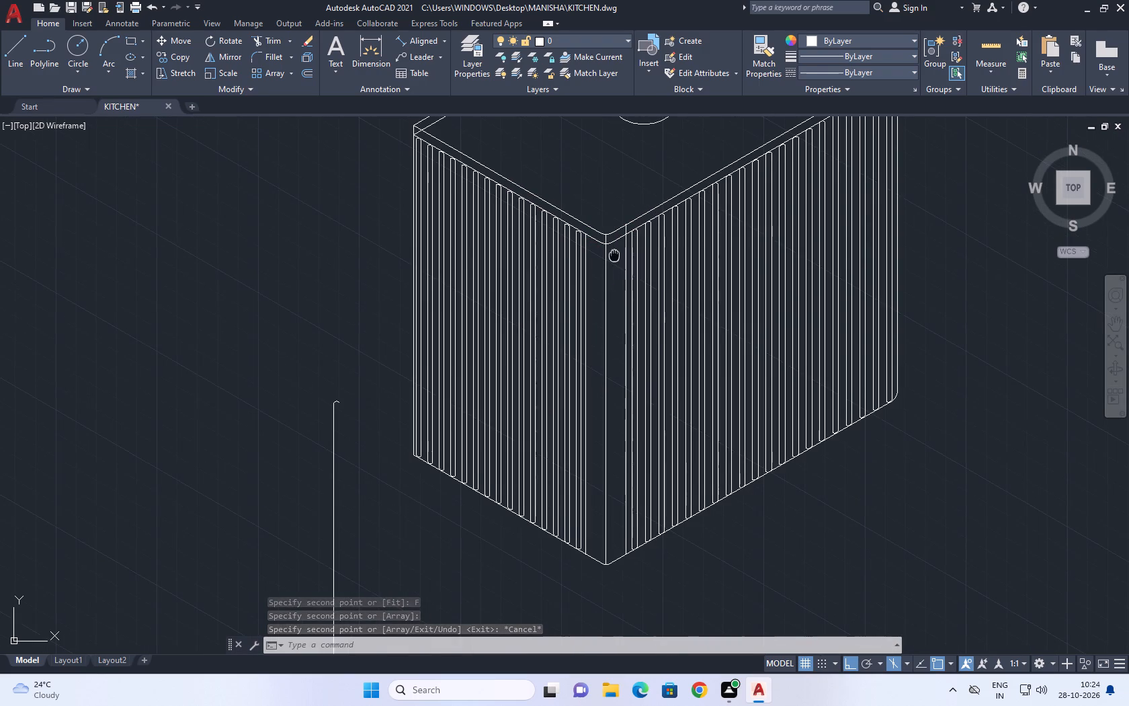
{"action": "middle_click_drag", "start_coordinate": [614, 256], "coordinate": [622, 262]}
{"action": "middle_click", "coordinate": [622, 262]}
{"action": "scroll", "coordinate": [614, 334], "scroll_direction": "up", "scroll_amount": 2}
{"action": "left_click", "coordinate": [618, 321]}
{"action": "left_click", "coordinate": [594, 276]}
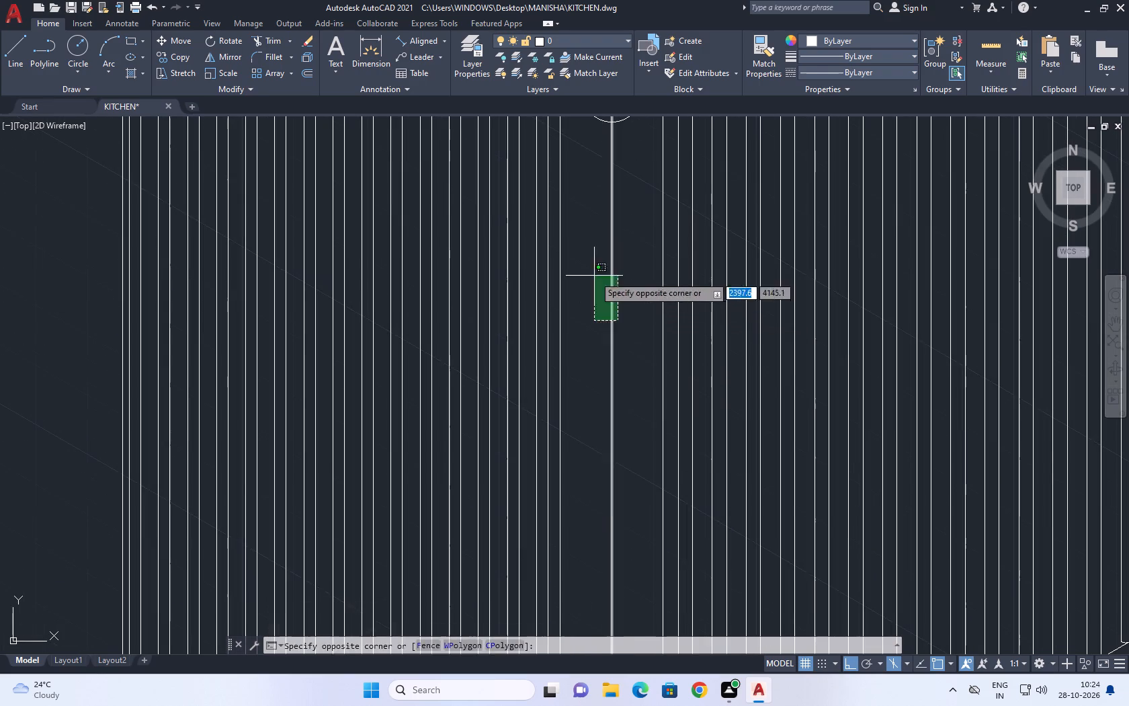
{"action": "scroll", "coordinate": [618, 297], "scroll_direction": "down", "scroll_amount": 4}
{"action": "key", "text": "Delete"}
Trim the short vertical line overhanging into the countertop's edge band beside the front corner, on the long barred face.
{"action": "scroll", "coordinate": [625, 295], "scroll_direction": "up", "scroll_amount": 2}
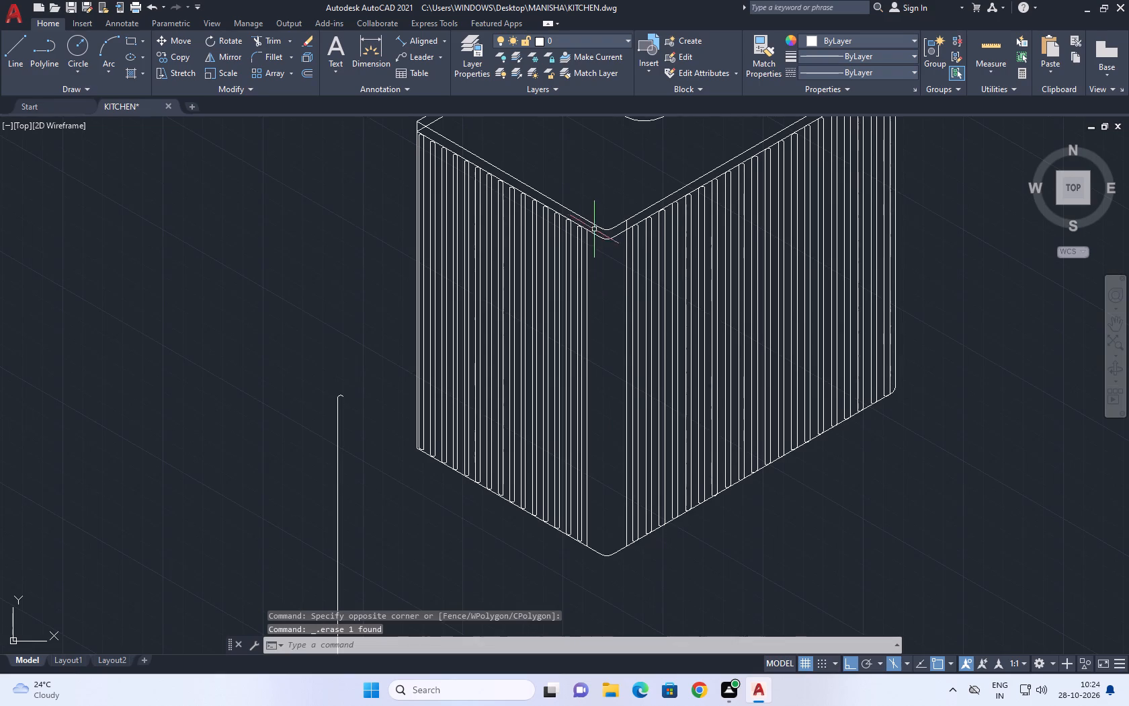
{"action": "middle_click_drag", "start_coordinate": [603, 241], "coordinate": [614, 272]}
{"action": "key", "text": "t"}
{"action": "key", "text": "r"}
{"action": "key", "text": "space"}
{"action": "scroll", "coordinate": [626, 266], "scroll_direction": "up", "scroll_amount": 2}
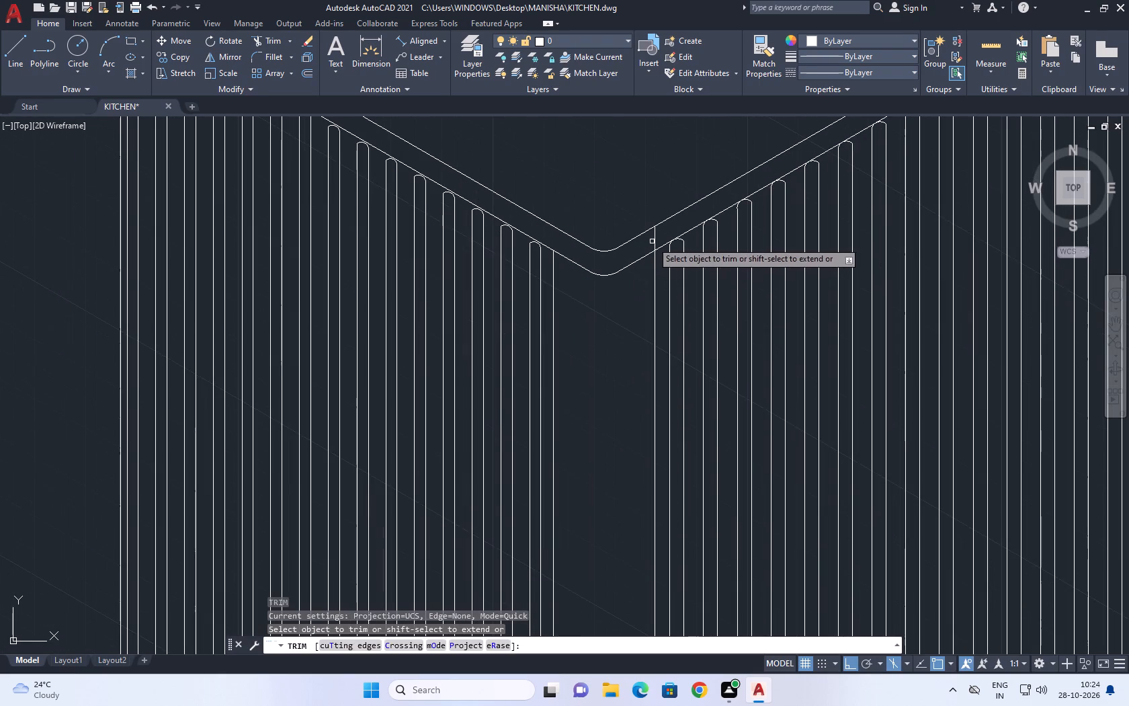
{"action": "left_click", "coordinate": [653, 241]}
{"action": "scroll", "coordinate": [653, 212], "scroll_direction": "down", "scroll_amount": 4}
{"action": "key", "text": "Escape"}
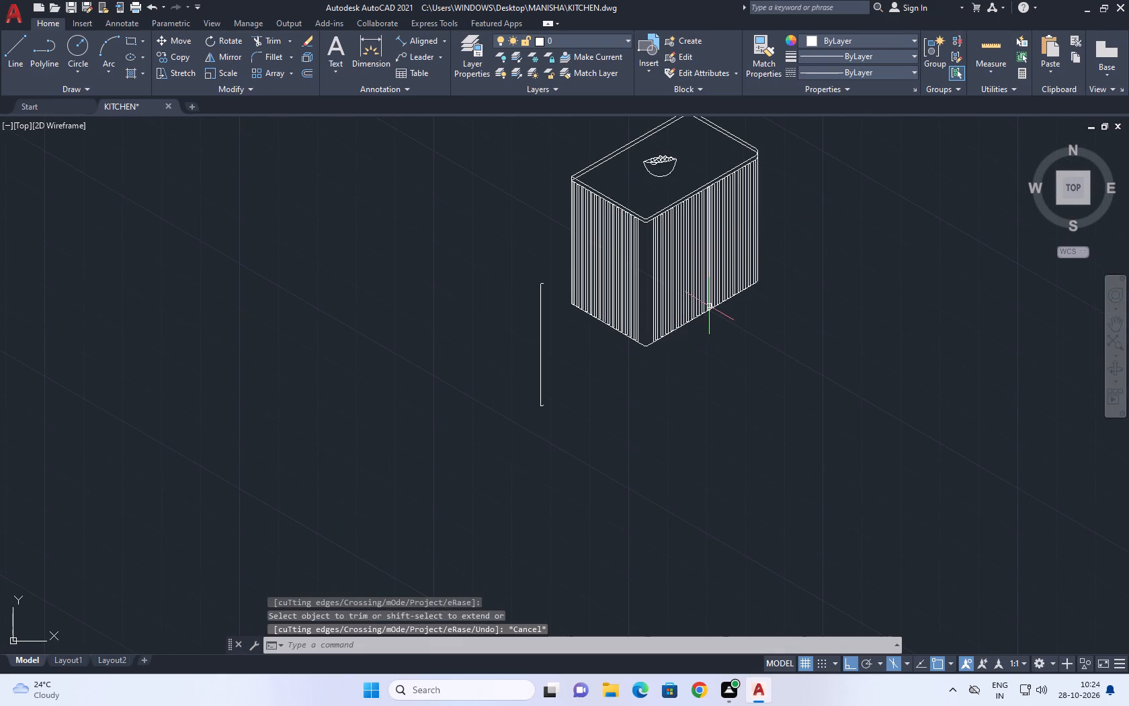
Erase the leftover loose vertical line and its two end arcs beside the island.
{"action": "middle_click_drag", "start_coordinate": [710, 306], "coordinate": [672, 356]}
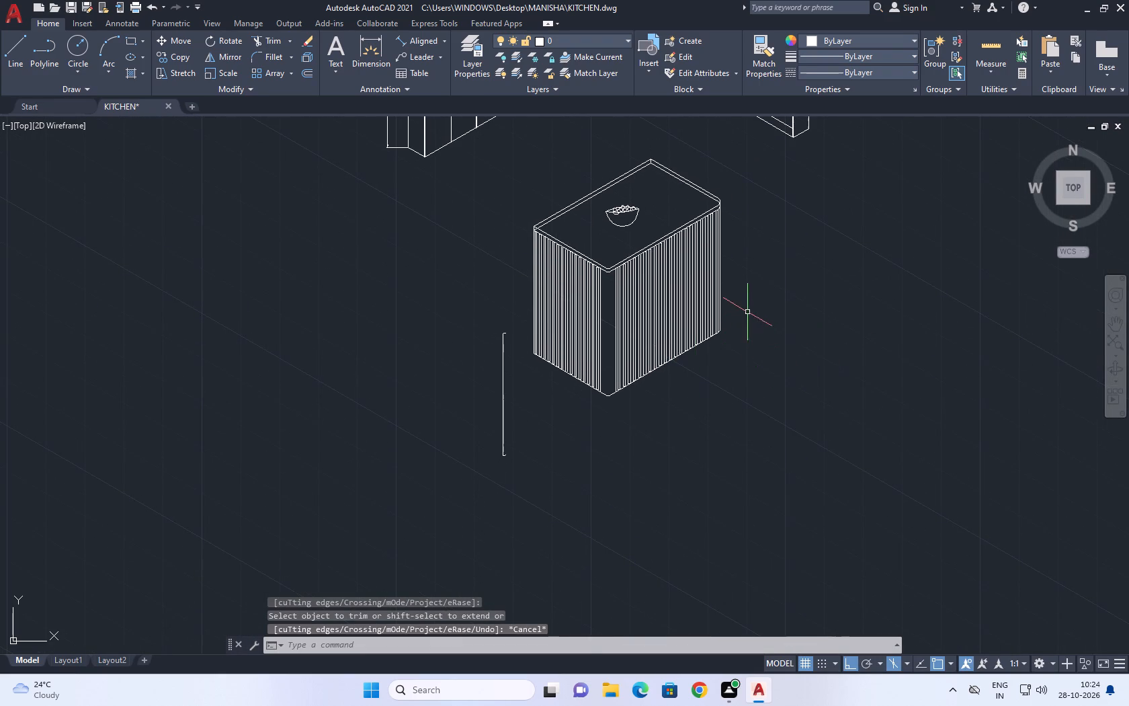
{"action": "middle_click_drag", "start_coordinate": [749, 311], "coordinate": [740, 339]}
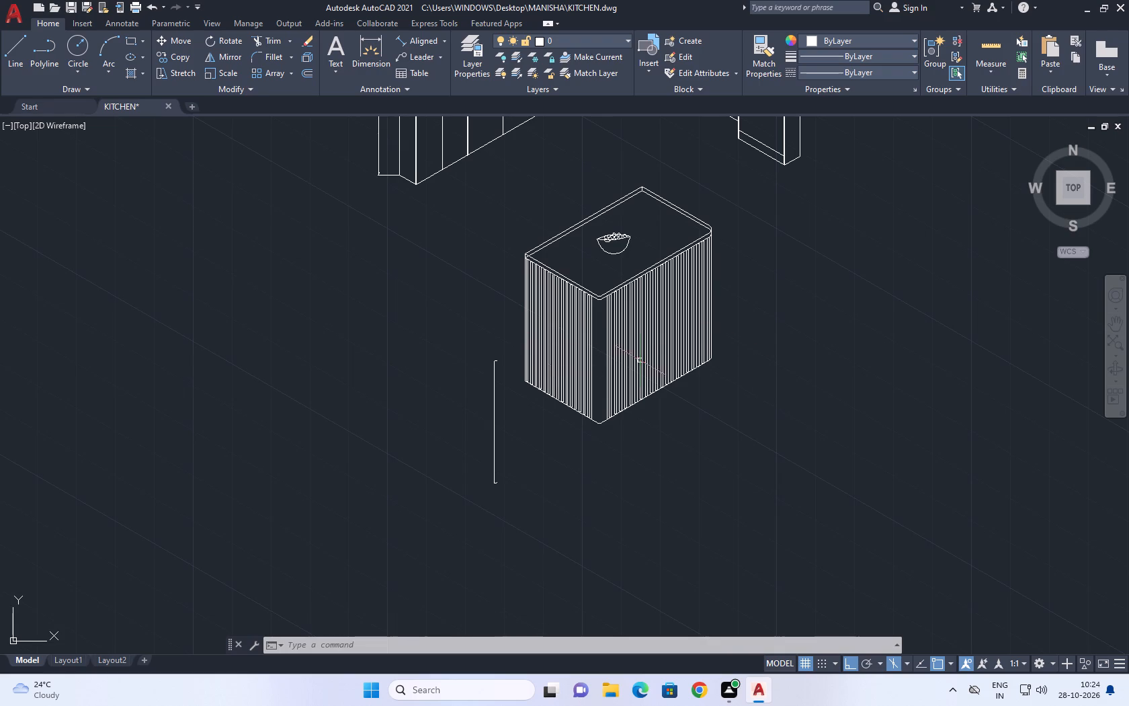
{"action": "middle_click_drag", "start_coordinate": [698, 342], "coordinate": [563, 377]}
{"action": "scroll", "coordinate": [698, 342], "scroll_direction": "down", "scroll_amount": 1}
{"action": "scroll", "coordinate": [444, 440], "scroll_direction": "up", "scroll_amount": 3}
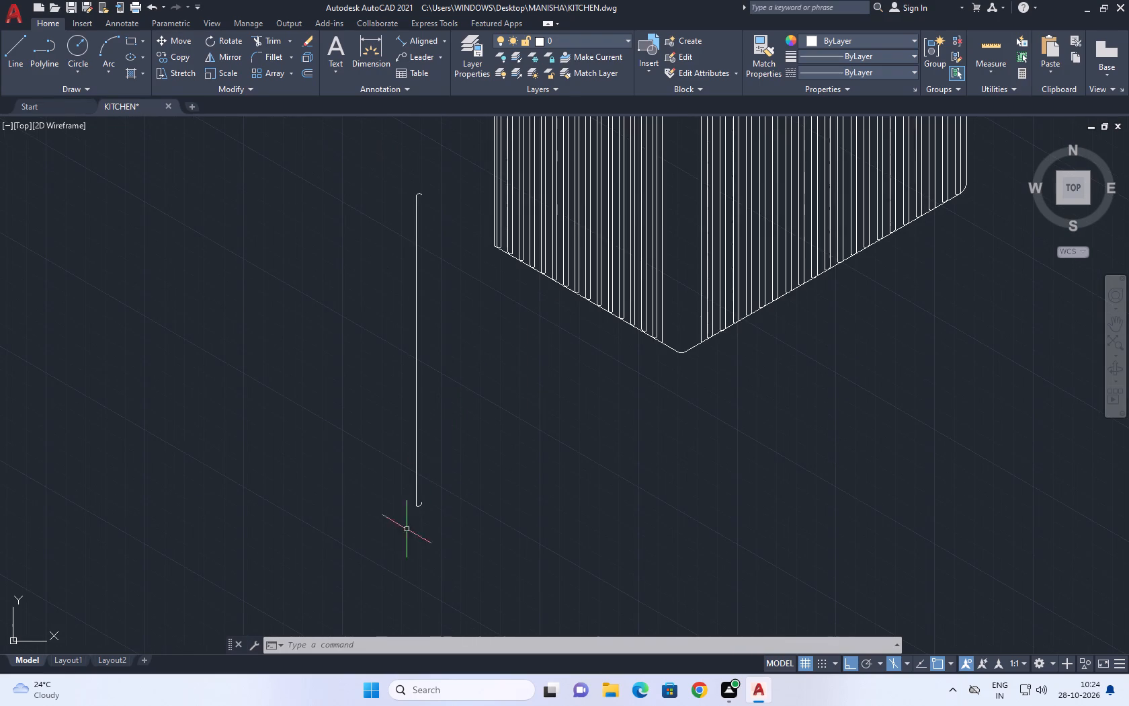
{"action": "left_click_drag", "start_coordinate": [456, 537], "coordinate": [442, 525]}
{"action": "left_click", "coordinate": [371, 196]}
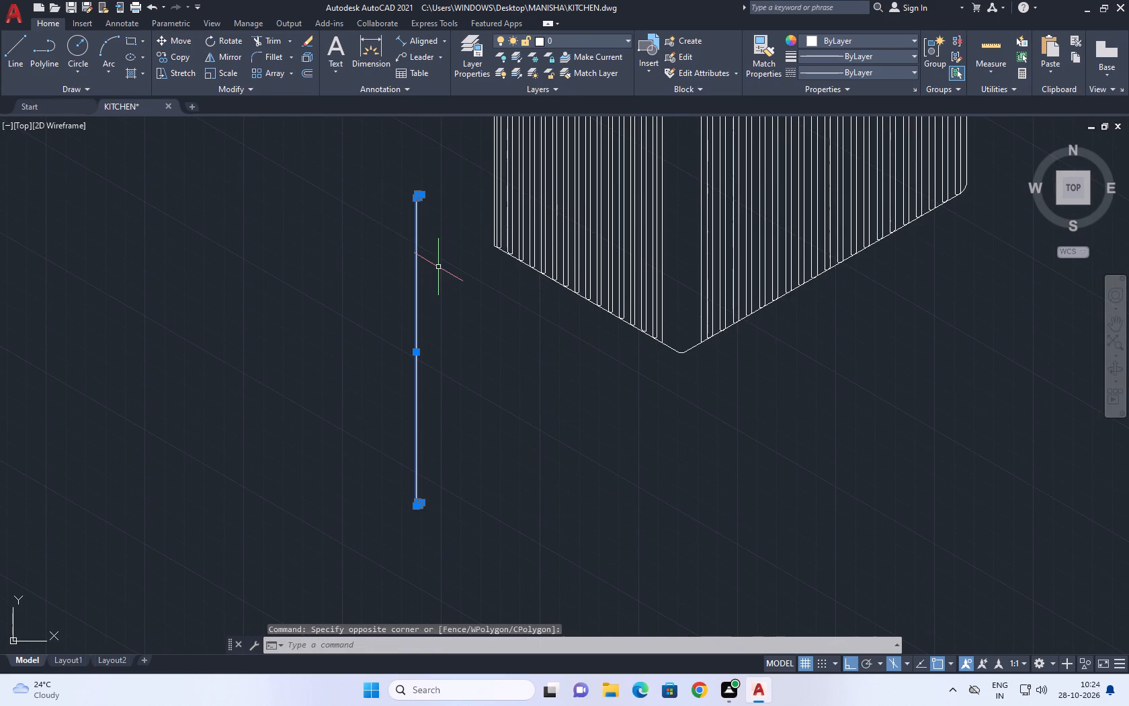
{"action": "key", "text": "Delete"}
Define a block named "TABLE 2" from the whole island, including its countertop bowl and both barred faces.
{"action": "scroll", "coordinate": [524, 282], "scroll_direction": "up", "scroll_amount": 1}
{"action": "scroll", "coordinate": [524, 282], "scroll_direction": "down", "scroll_amount": 4}
{"action": "middle_click_drag", "start_coordinate": [545, 237], "coordinate": [526, 343]}
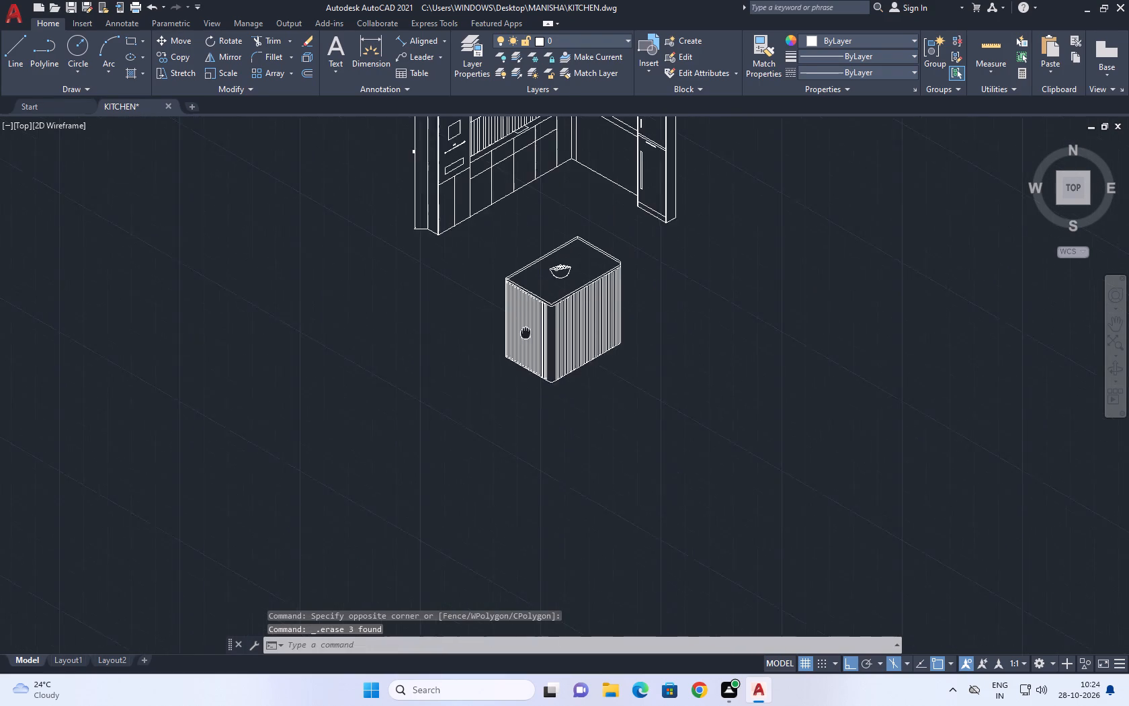
{"action": "middle_click_drag", "start_coordinate": [526, 343], "coordinate": [564, 411]}
{"action": "middle_click", "coordinate": [564, 411]}
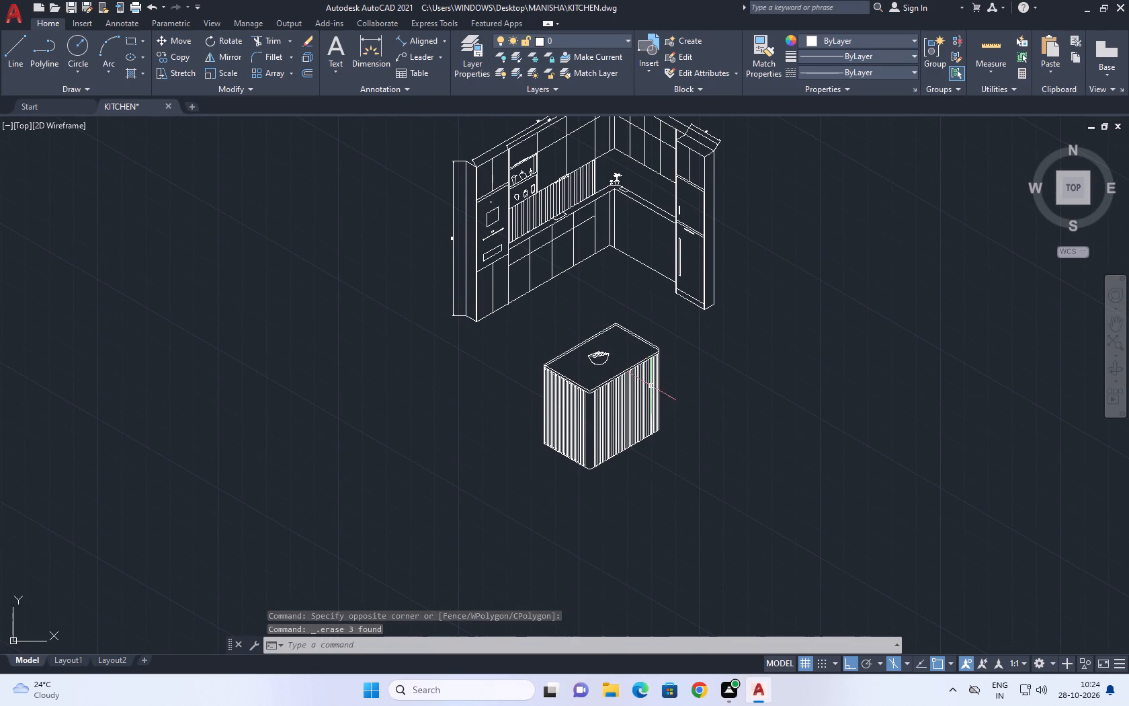
{"action": "left_click_drag", "start_coordinate": [669, 327], "coordinate": [662, 344]}
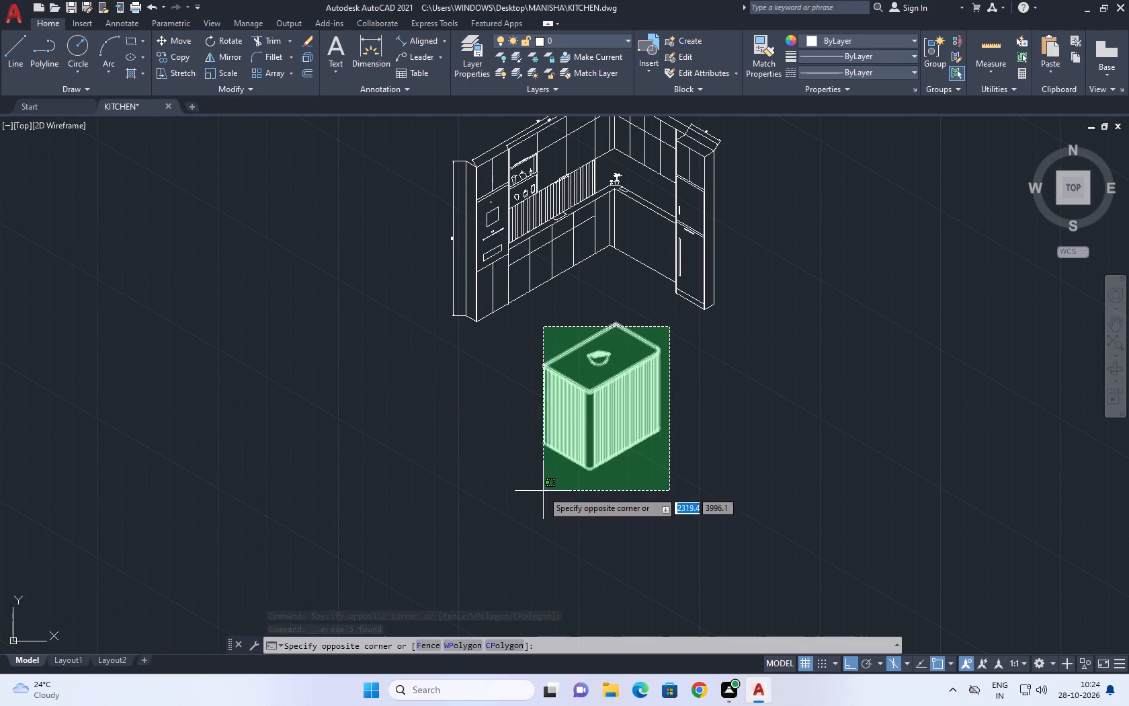
{"action": "left_click_drag", "start_coordinate": [542, 491], "coordinate": [532, 492]}
{"action": "left_click", "coordinate": [669, 334]}
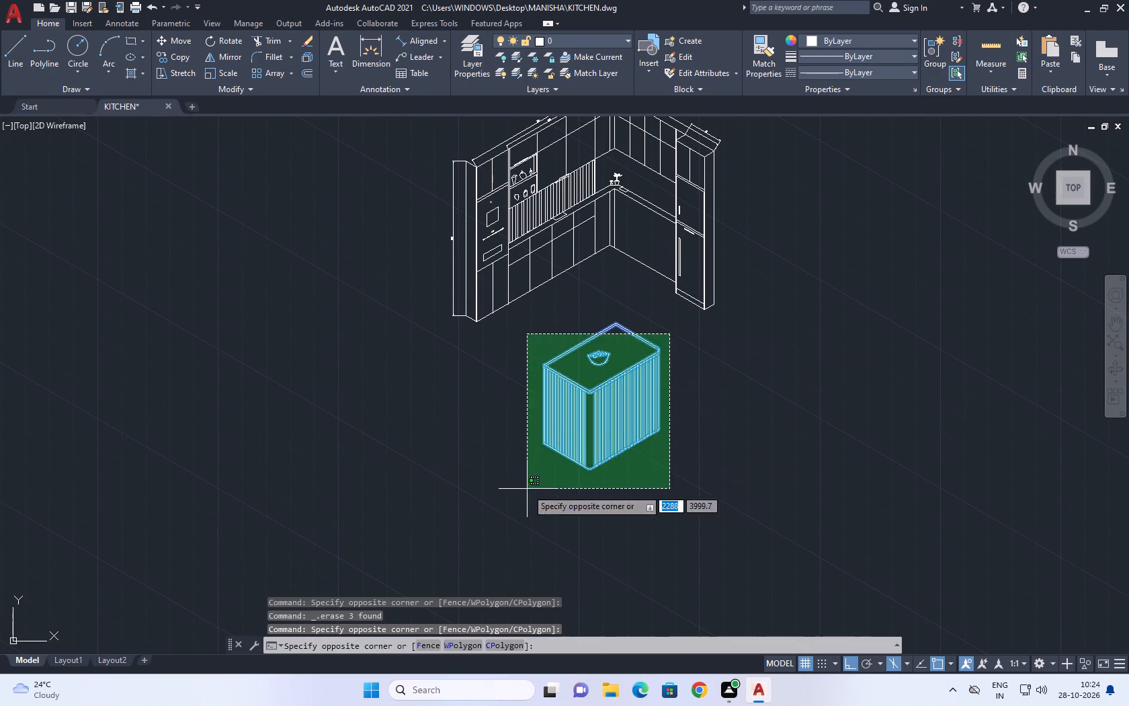
{"action": "left_click", "coordinate": [527, 489]}
{"action": "key", "text": "b"}
{"action": "key", "text": "space"}
{"action": "key", "text": "t"}
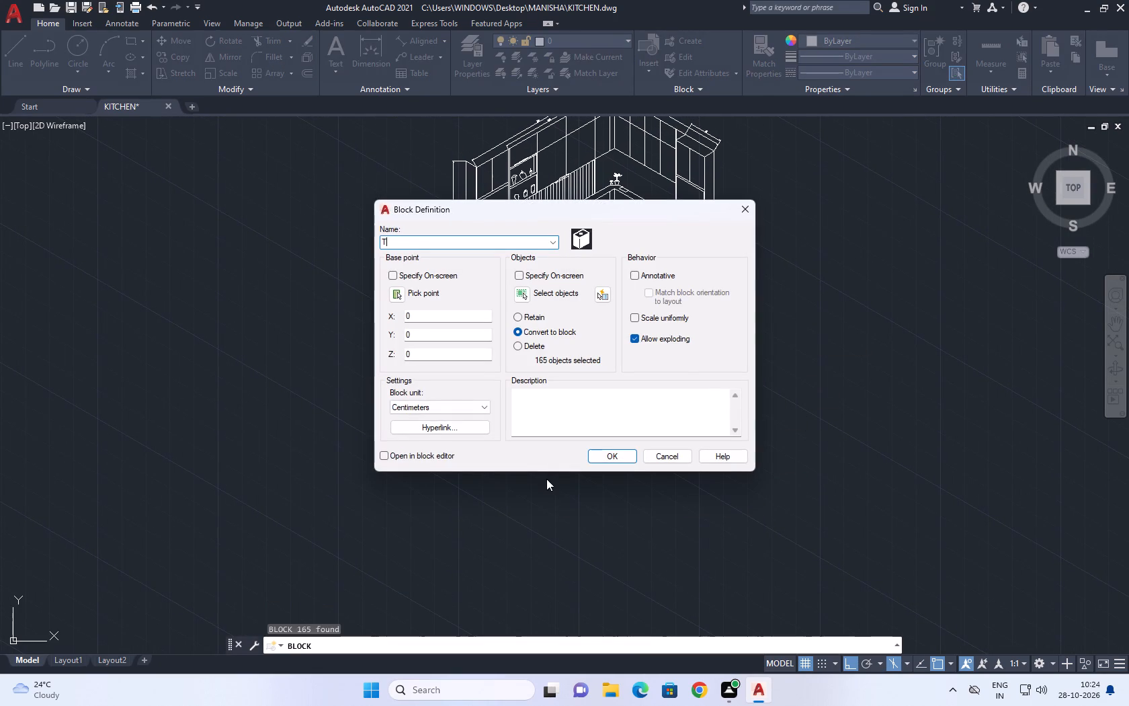
{"action": "key", "text": "a"}
{"action": "type", "text": "BLE"}
{"action": "key", "text": "space"}
{"action": "key", "text": "2"}
{"action": "key", "text": "space"}
{"action": "left_click", "coordinate": [625, 455]}
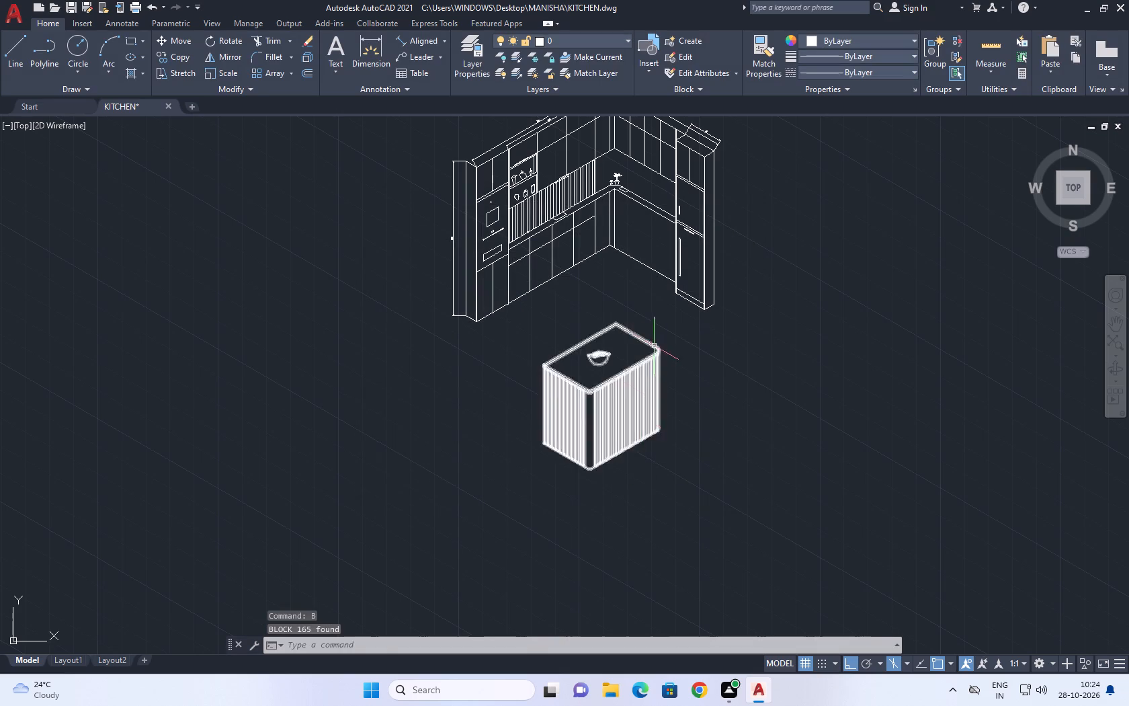
Move the island block straight up toward the kitchen cabinets, with Ortho on.
{"action": "left_click", "coordinate": [658, 343]}
{"action": "left_click", "coordinate": [638, 382]}
{"action": "middle_click_drag", "start_coordinate": [651, 405], "coordinate": [683, 477]}
{"action": "type", "text": "M"}
{"action": "key", "text": "space"}
{"action": "left_click", "coordinate": [679, 553]}
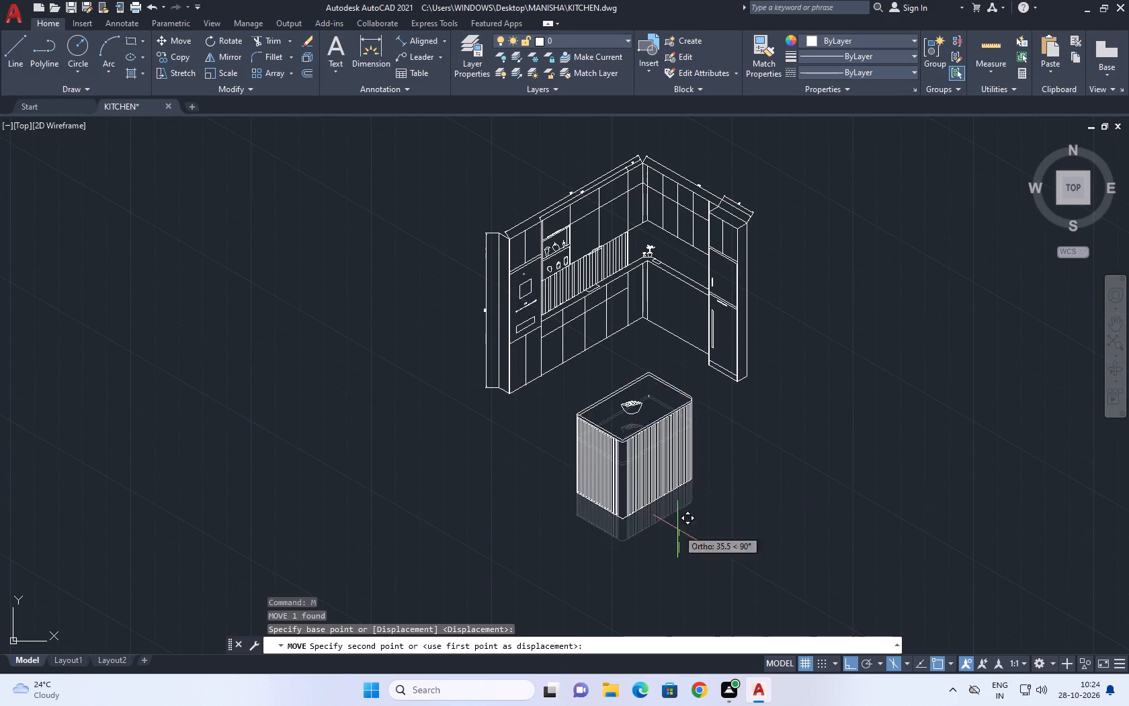
{"action": "scroll", "coordinate": [669, 500], "scroll_direction": "up", "scroll_amount": 2}
{"action": "left_click", "coordinate": [657, 407]}
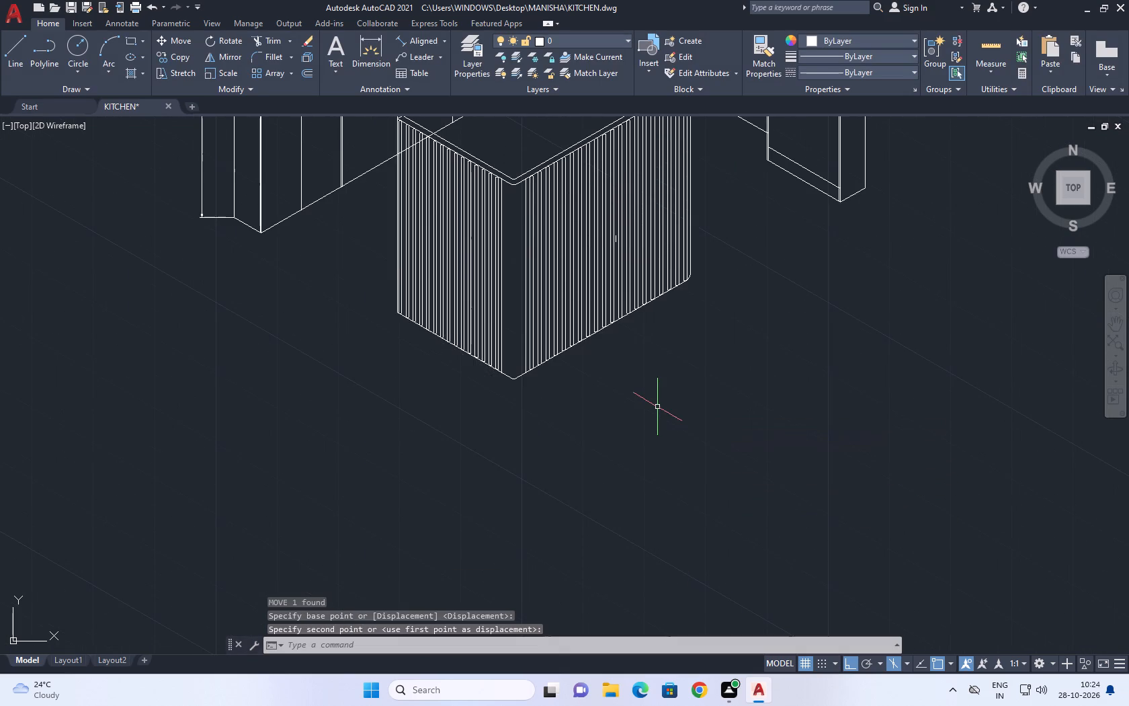
Erase the stray short vertical line lying within the island's long barred face.
{"action": "scroll", "coordinate": [659, 414], "scroll_direction": "down", "scroll_amount": 1}
{"action": "scroll", "coordinate": [615, 323], "scroll_direction": "up", "scroll_amount": 4}
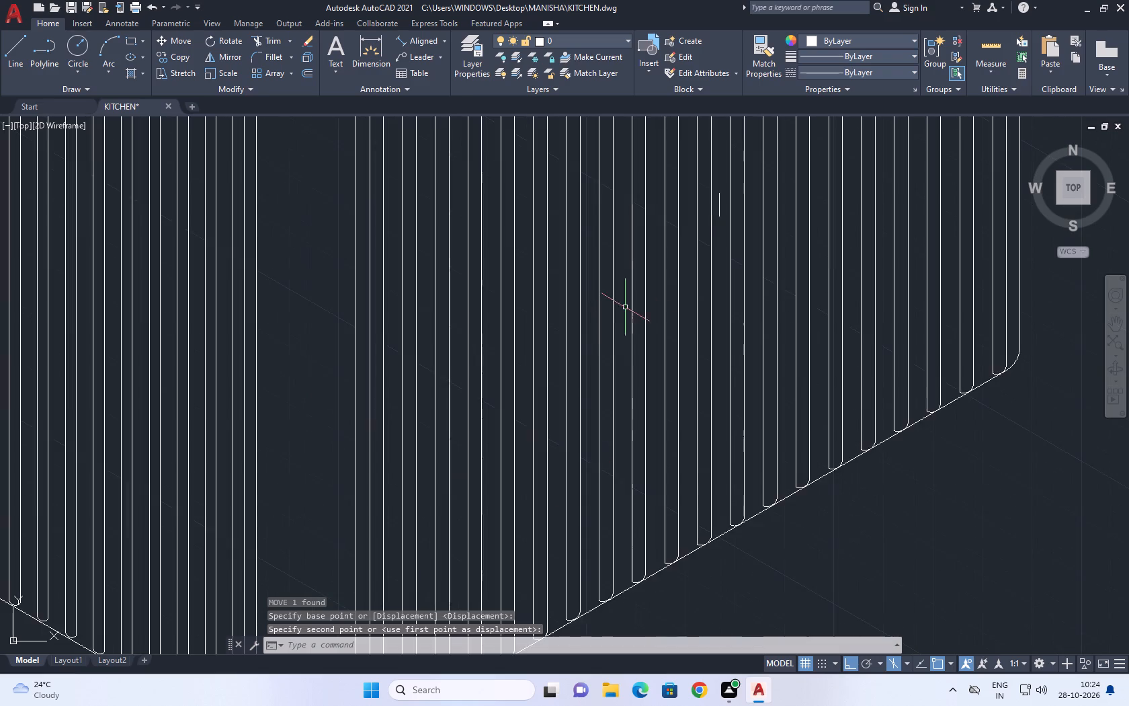
{"action": "middle_click_drag", "start_coordinate": [735, 202], "coordinate": [689, 365]}
{"action": "middle_click_drag", "start_coordinate": [688, 369], "coordinate": [687, 379]}
{"action": "scroll", "coordinate": [670, 346], "scroll_direction": "up", "scroll_amount": 2}
{"action": "left_click", "coordinate": [673, 399]}
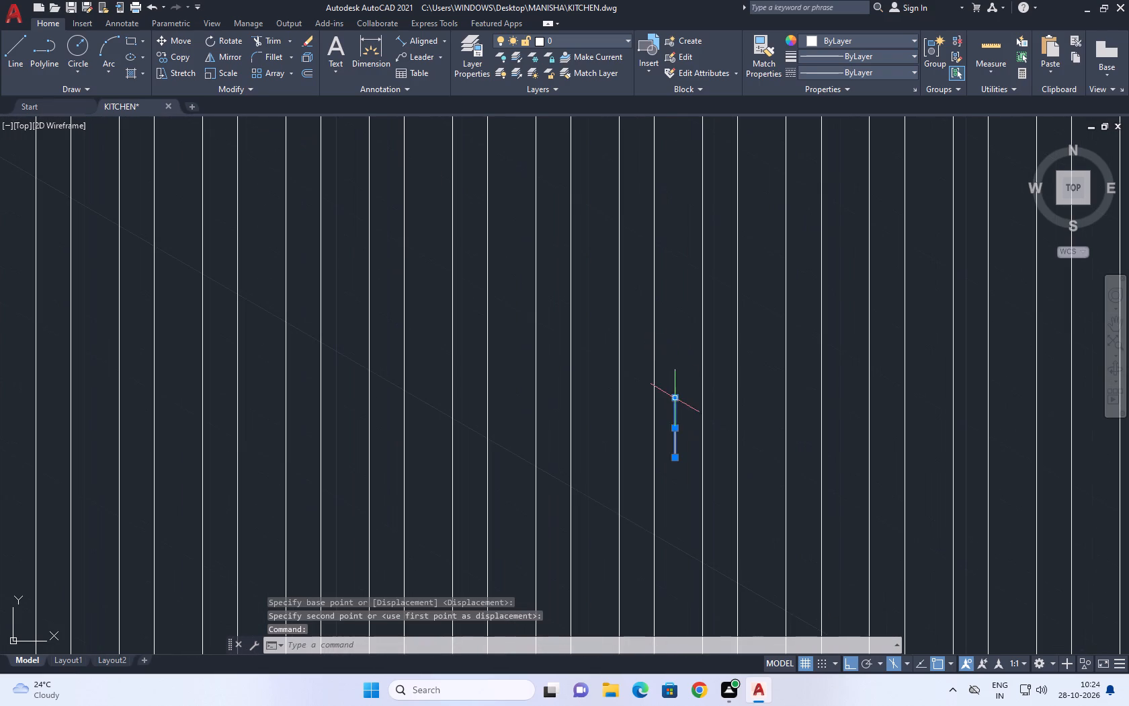
{"action": "key", "text": "Delete"}
Move the island block about 75 units at 63° toward the cabinets' inner corner, with Ortho off.
{"action": "scroll", "coordinate": [665, 424], "scroll_direction": "down", "scroll_amount": 4}
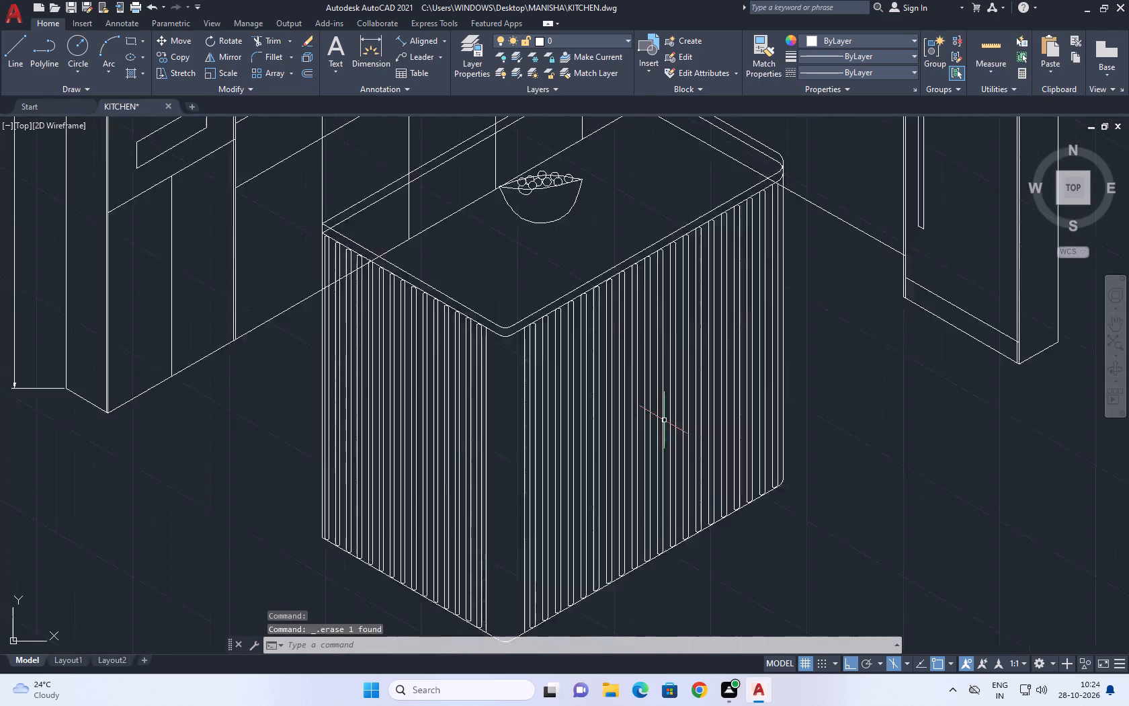
{"action": "scroll", "coordinate": [664, 418], "scroll_direction": "down", "scroll_amount": 1}
{"action": "middle_click_drag", "start_coordinate": [697, 456], "coordinate": [702, 365]}
{"action": "left_click", "coordinate": [733, 348]}
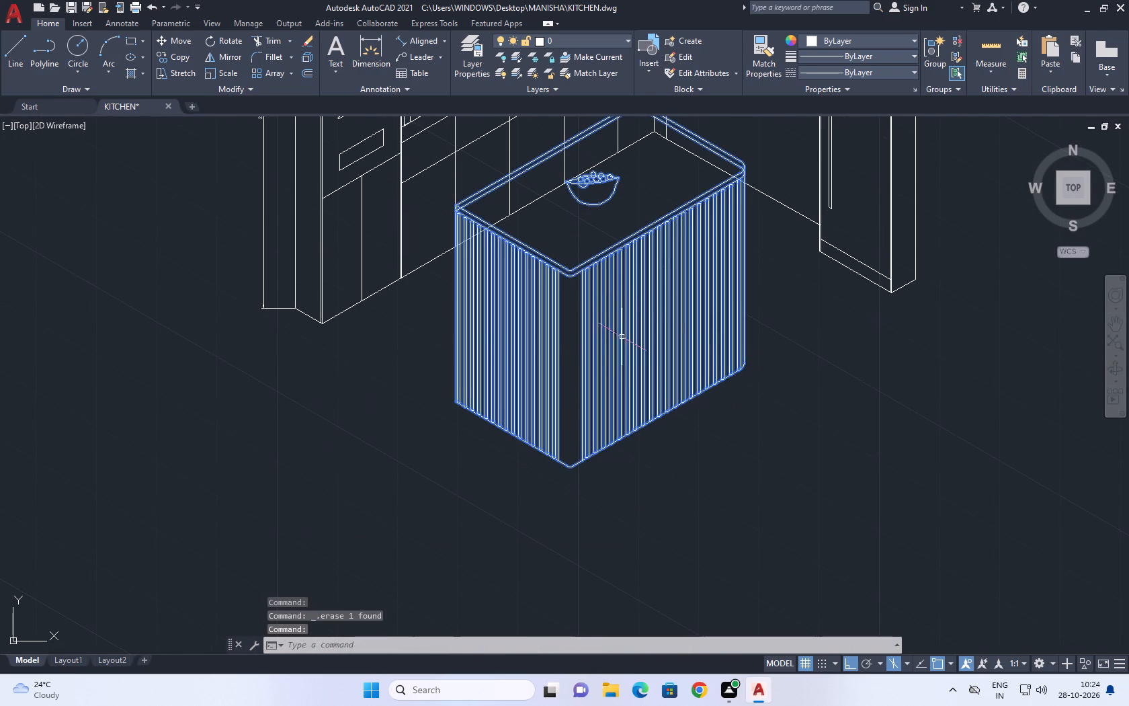
{"action": "middle_click_drag", "start_coordinate": [631, 344], "coordinate": [614, 461]}
{"action": "key", "text": "m"}
{"action": "key", "text": "space"}
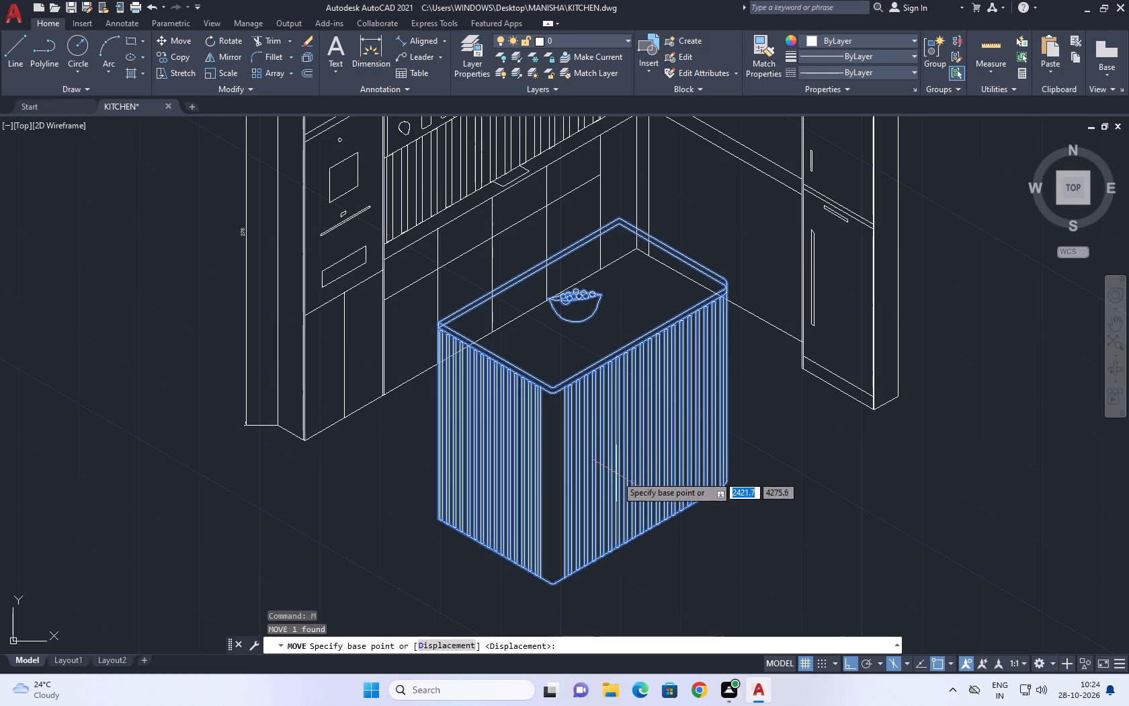
{"action": "left_click", "coordinate": [616, 483]}
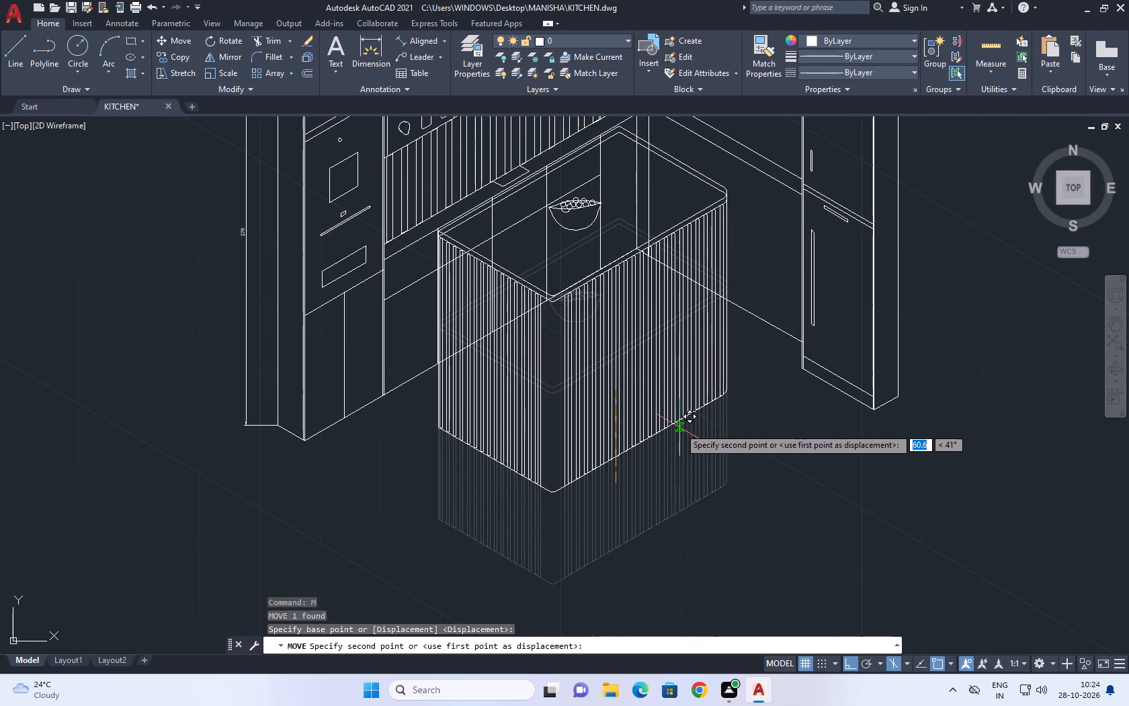
{"action": "key", "text": "F8"}
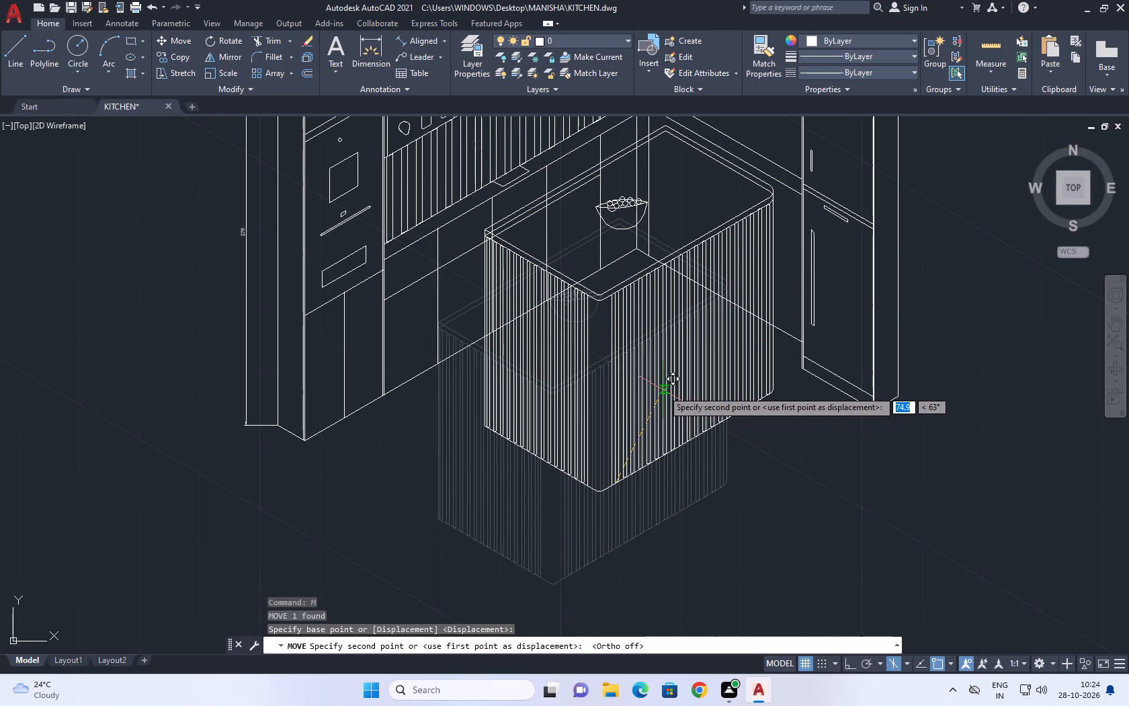
{"action": "left_click", "coordinate": [663, 390]}
Draw a guide line at 210° from the tall cabinet's bottom corner past the island, with Ortho on in the top isoplane.
{"action": "scroll", "coordinate": [689, 354], "scroll_direction": "down", "scroll_amount": 2}
{"action": "middle_click_drag", "start_coordinate": [704, 391], "coordinate": [698, 370]}
{"action": "scroll", "coordinate": [712, 342], "scroll_direction": "up", "scroll_amount": 2}
{"action": "type", "text": "L"}
{"action": "key", "text": "space"}
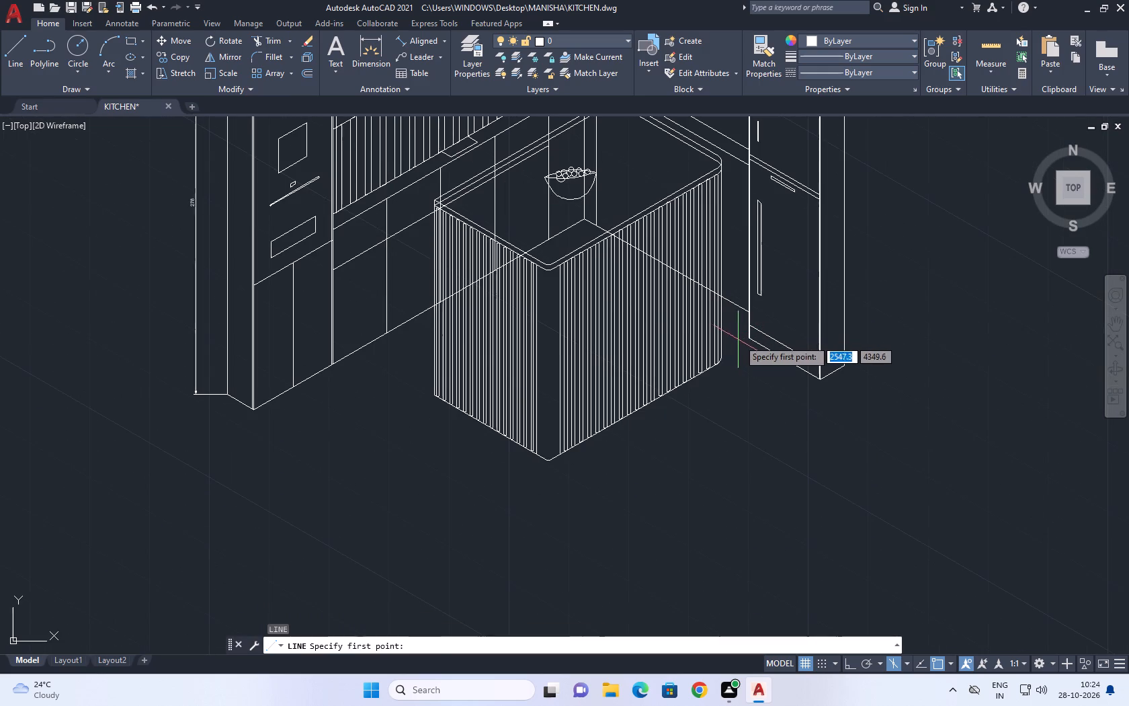
{"action": "left_click", "coordinate": [752, 339]}
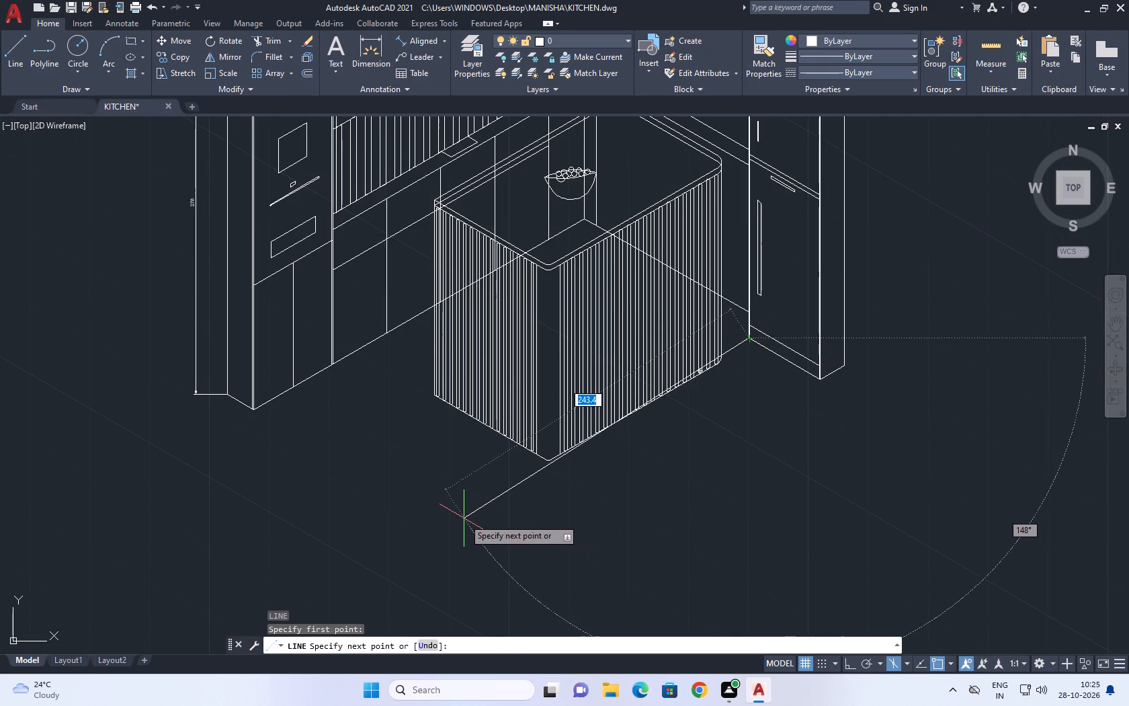
{"action": "key", "text": "F5"}
{"action": "key", "text": "F8"}
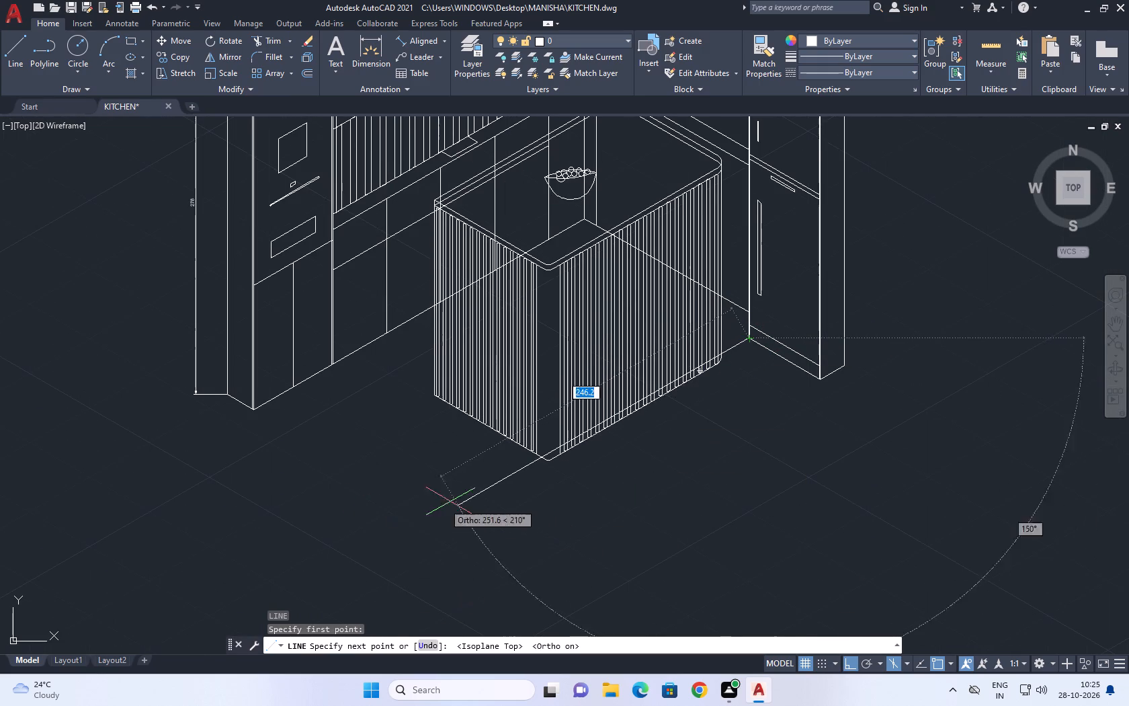
{"action": "left_click", "coordinate": [325, 500]}
{"action": "key", "text": "Escape"}
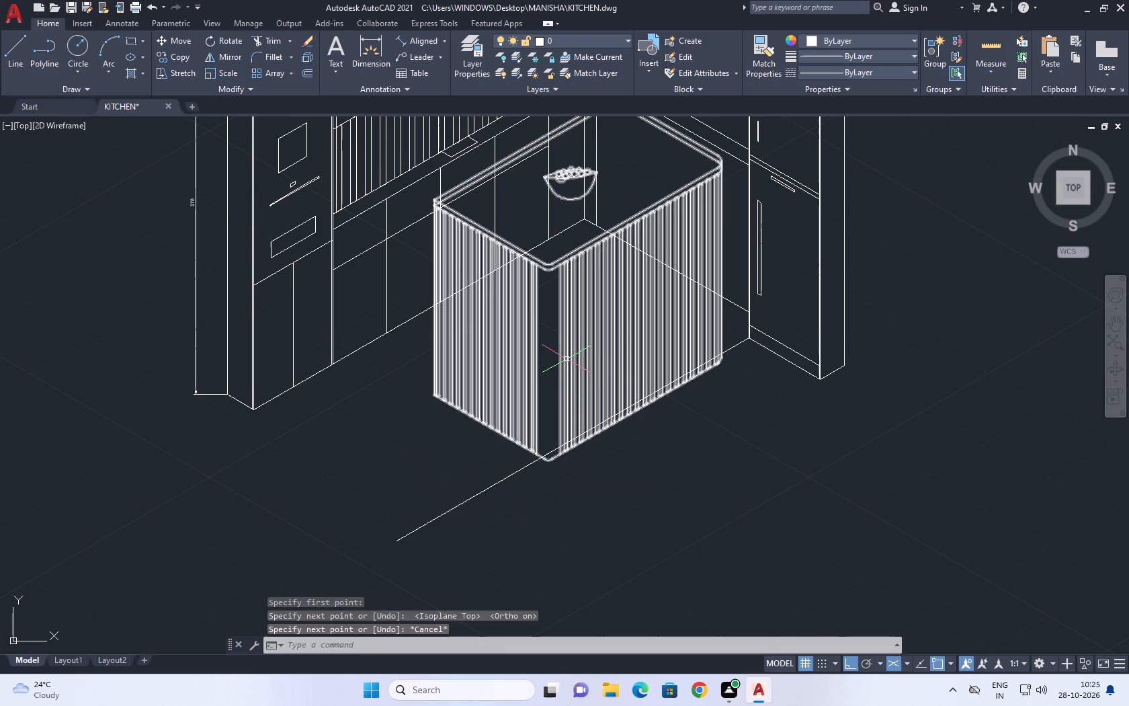
Move the island block up about 4.7 units, bringing its long face's bottom edge close to the guide line.
{"action": "left_click", "coordinate": [568, 359]}
{"action": "key", "text": "m"}
{"action": "key", "text": "space"}
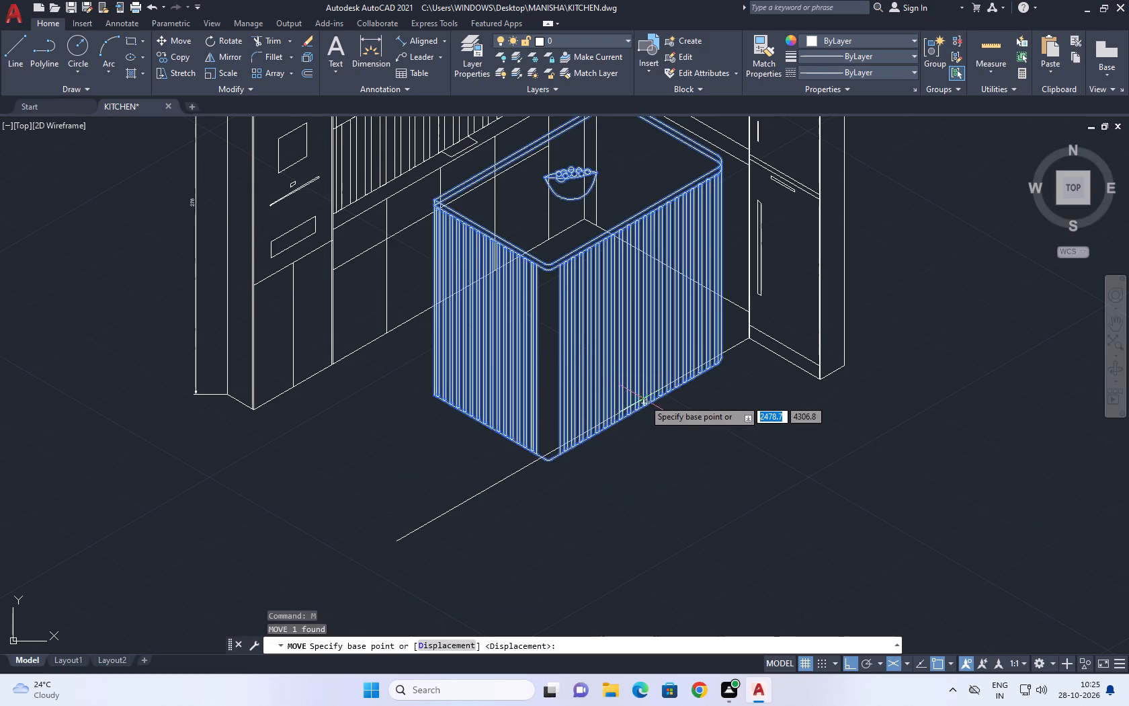
{"action": "scroll", "coordinate": [644, 399], "scroll_direction": "up", "scroll_amount": 2}
{"action": "left_click", "coordinate": [634, 429]}
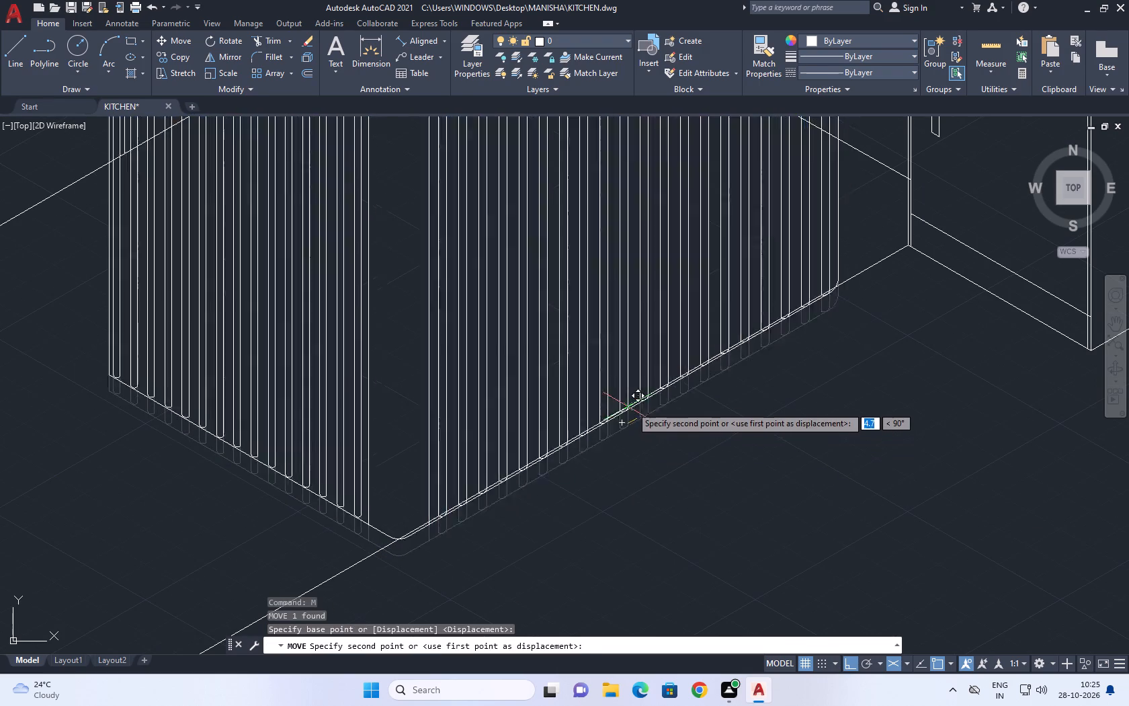
{"action": "left_click", "coordinate": [631, 406]}
Move the island block again to bring the long barred face's bottom edge onto the guide line.
{"action": "scroll", "coordinate": [655, 441], "scroll_direction": "down", "scroll_amount": 2}
{"action": "scroll", "coordinate": [644, 422], "scroll_direction": "up", "scroll_amount": 4}
{"action": "scroll", "coordinate": [680, 471], "scroll_direction": "up", "scroll_amount": 1}
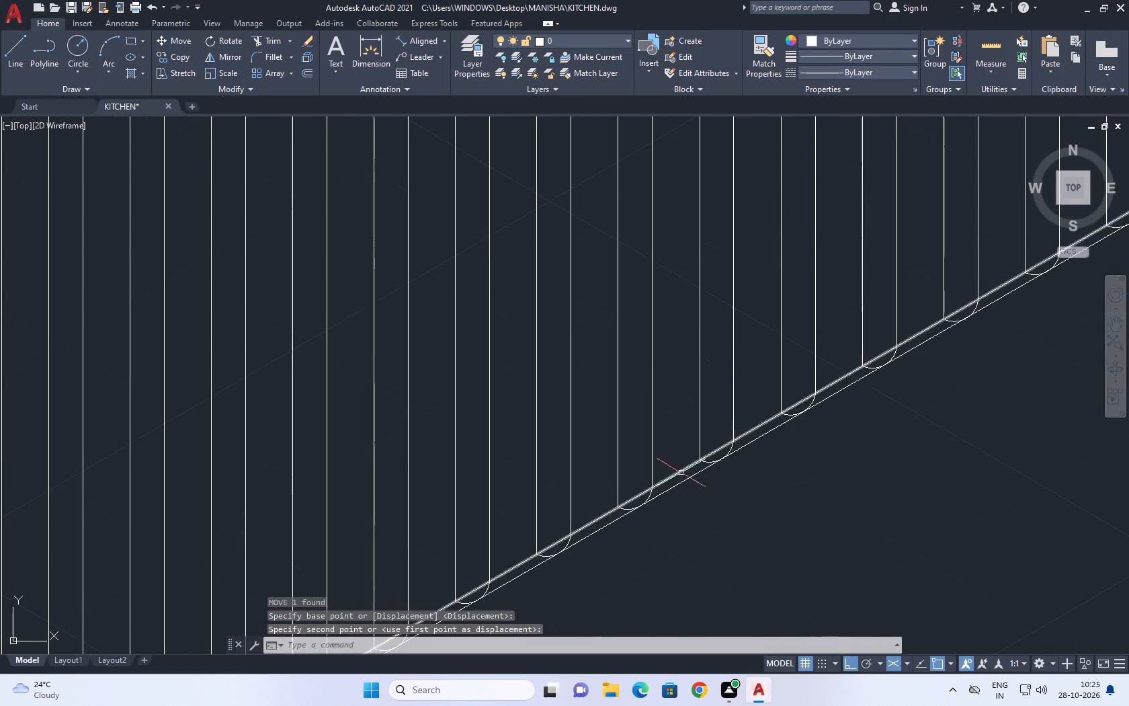
{"action": "left_click", "coordinate": [679, 467]}
{"action": "left_click", "coordinate": [667, 475]}
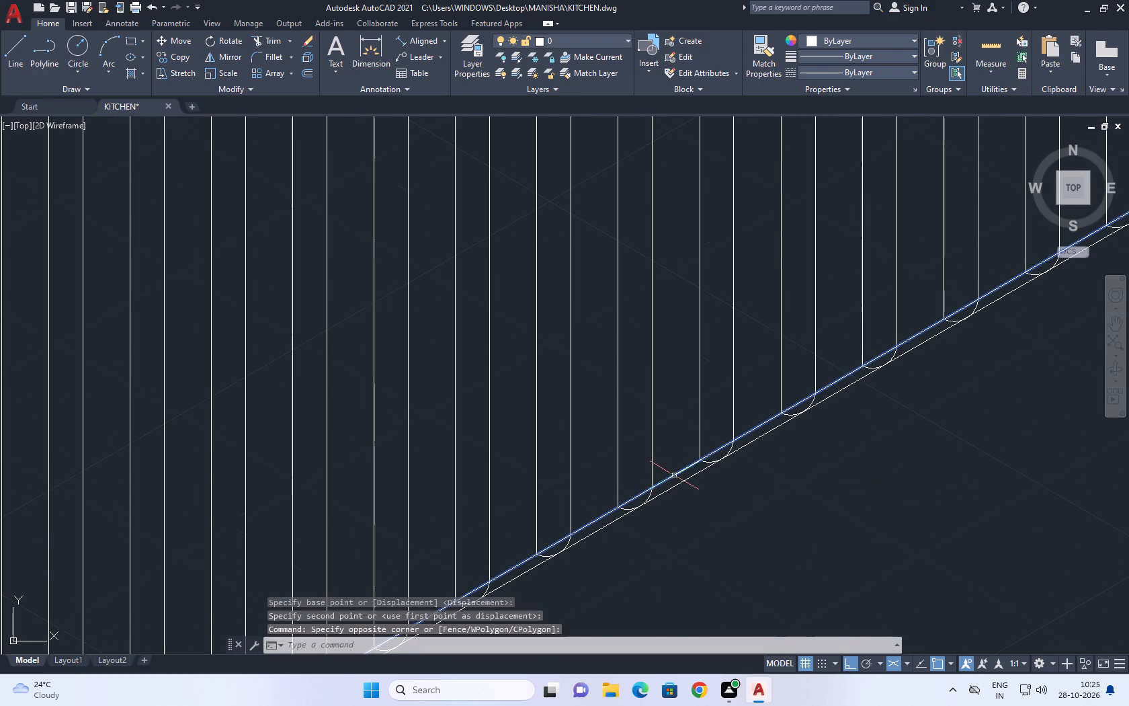
{"action": "key", "text": "Escape"}
{"action": "left_click", "coordinate": [678, 483]}
{"action": "key", "text": "m"}
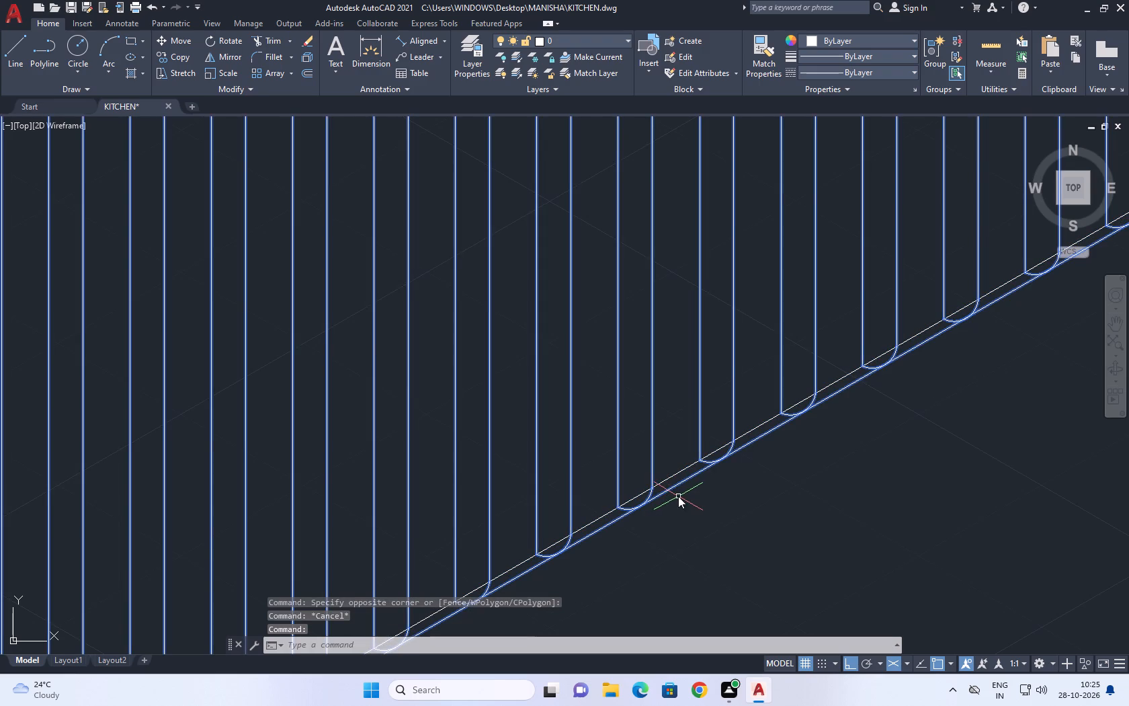
{"action": "key", "text": "space"}
{"action": "scroll", "coordinate": [677, 495], "scroll_direction": "up", "scroll_amount": 1}
{"action": "left_click", "coordinate": [670, 481]}
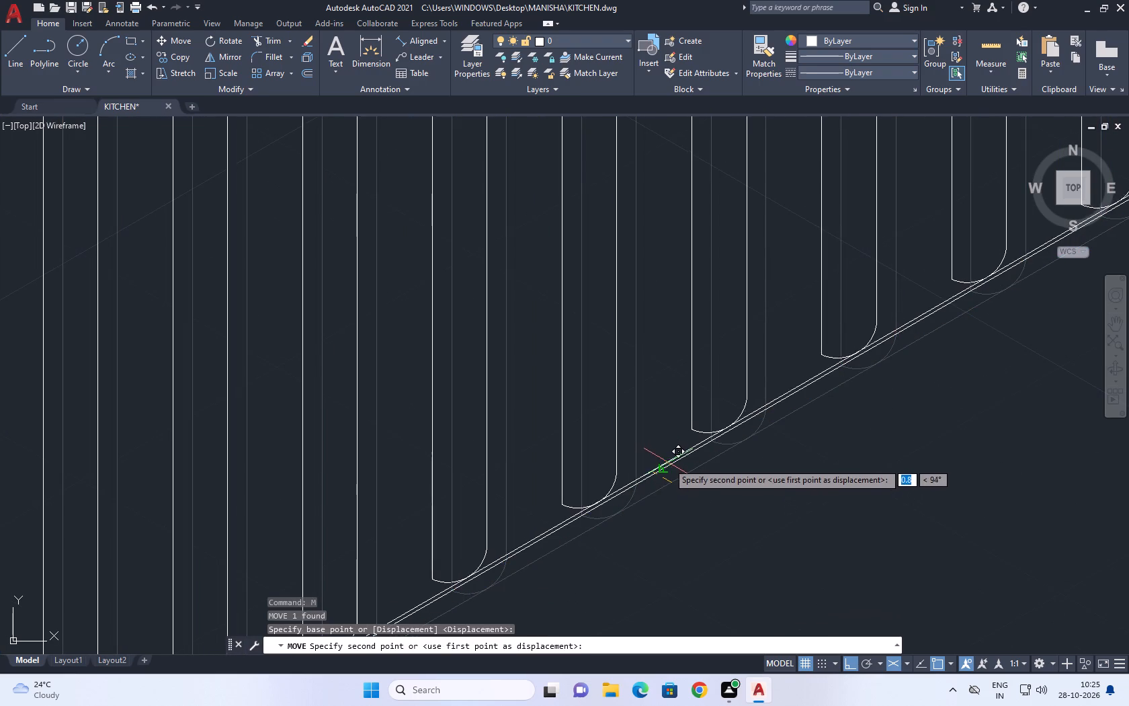
{"action": "left_click", "coordinate": [646, 476]}
{"action": "scroll", "coordinate": [702, 477], "scroll_direction": "down", "scroll_amount": 3}
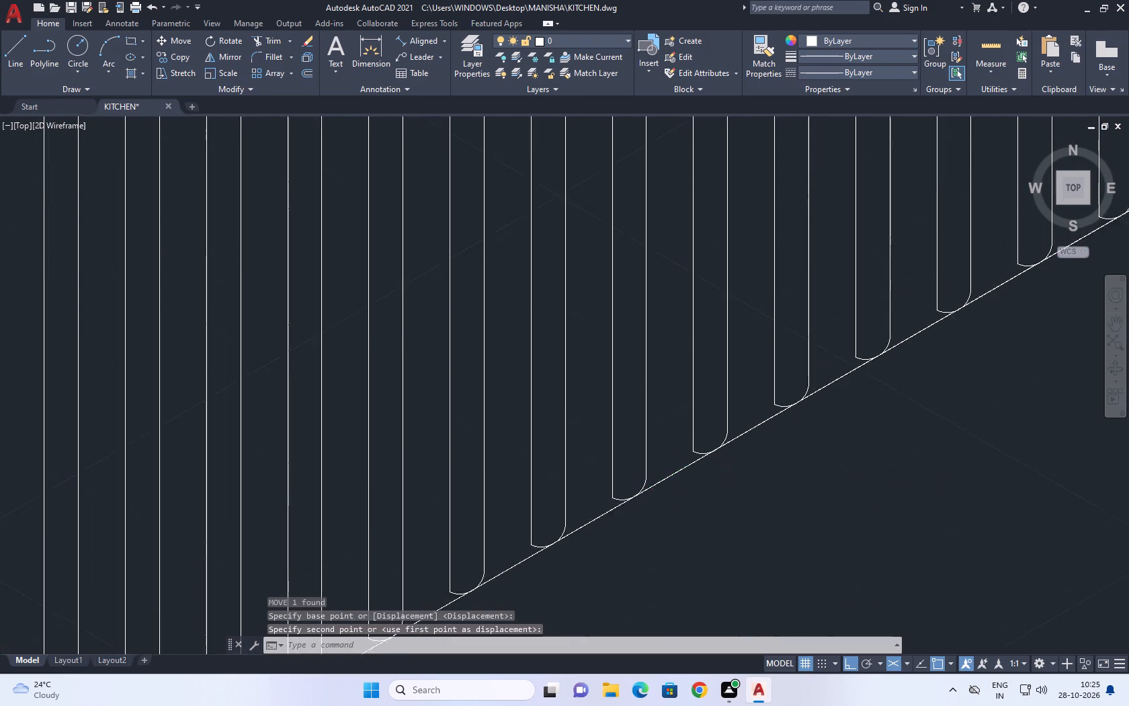
Erase the diagonal guide line running past the island's front corner.
{"action": "scroll", "coordinate": [739, 481], "scroll_direction": "down", "scroll_amount": 3}
{"action": "middle_click_drag", "start_coordinate": [738, 447], "coordinate": [749, 492]}
{"action": "middle_click", "coordinate": [749, 492]}
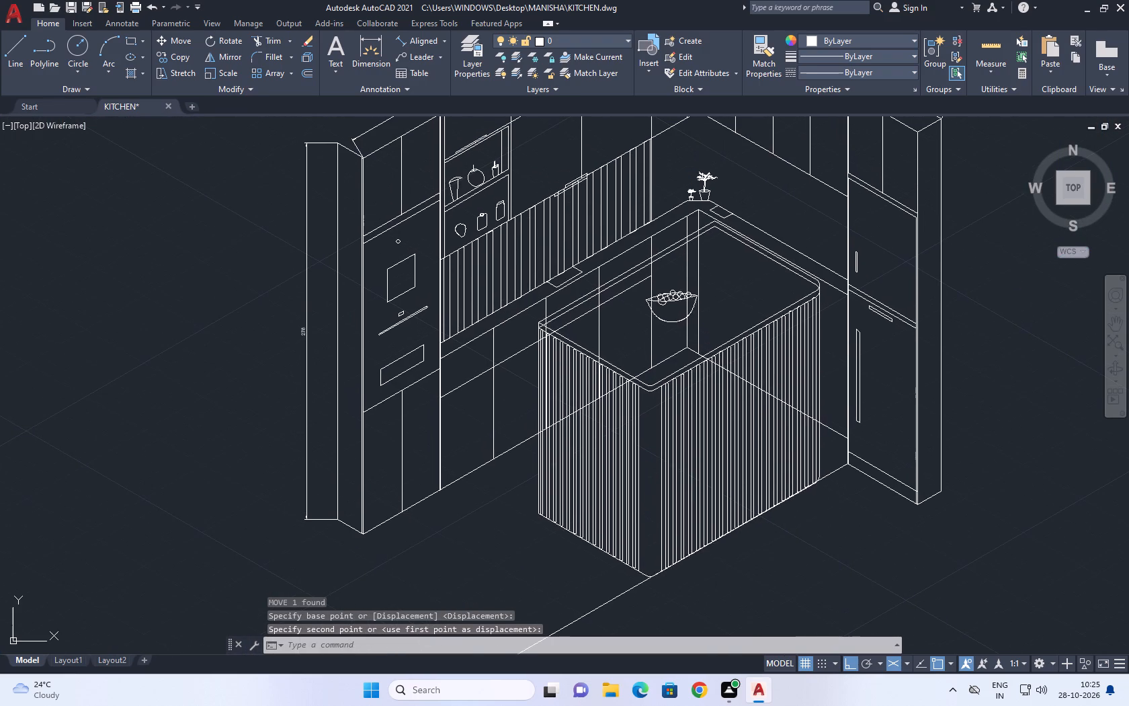
{"action": "middle_click_drag", "start_coordinate": [771, 477], "coordinate": [690, 502]}
{"action": "scroll", "coordinate": [702, 504], "scroll_direction": "down", "scroll_amount": 2}
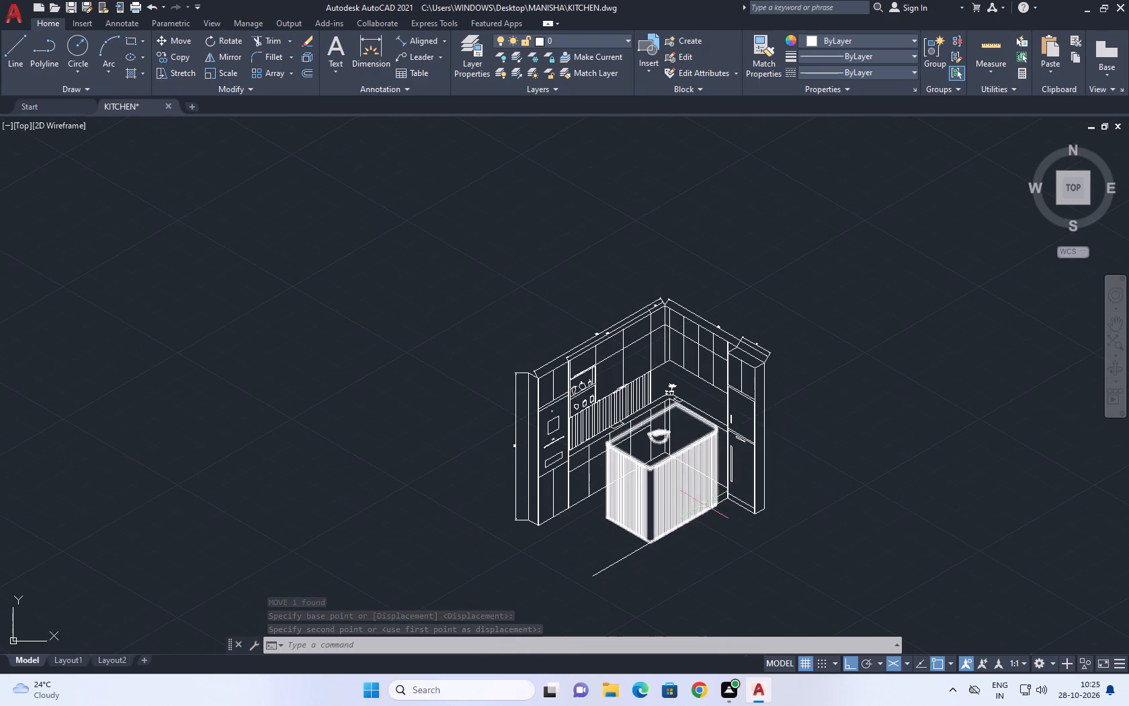
{"action": "scroll", "coordinate": [583, 570], "scroll_direction": "up", "scroll_amount": 2}
{"action": "left_click_drag", "start_coordinate": [653, 578], "coordinate": [635, 562]}
{"action": "left_click", "coordinate": [588, 530]}
{"action": "key", "text": "Delete"}
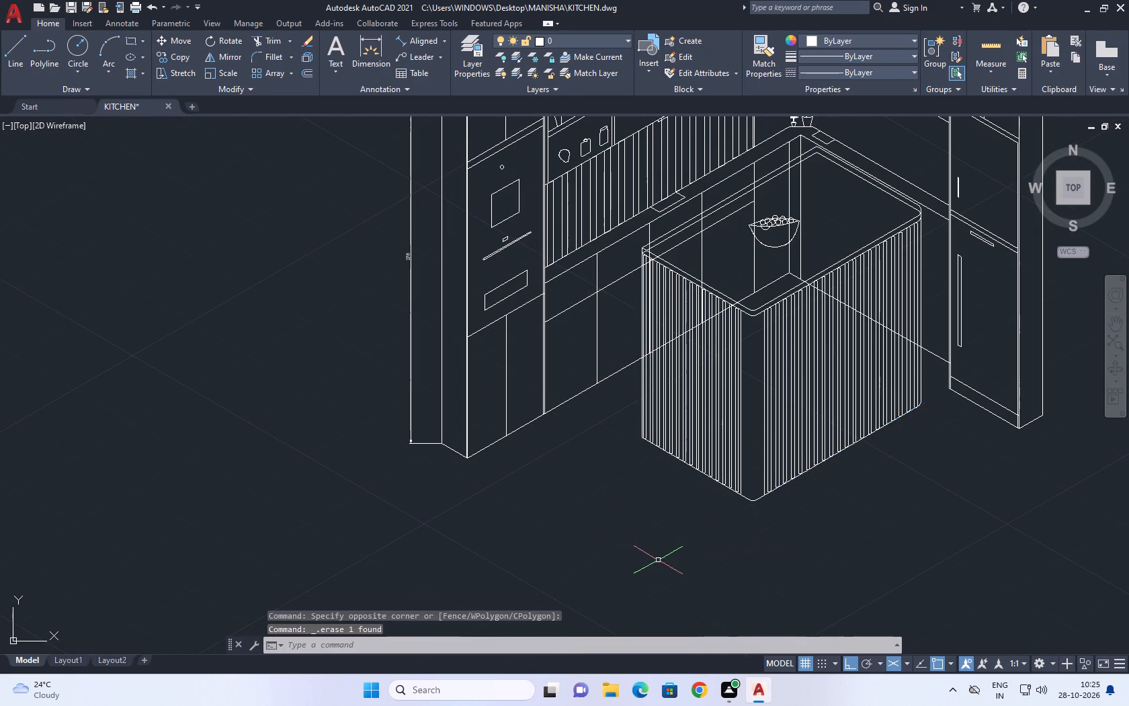
Trim the two vertical base-cabinet lines that cross the island top behind and beside the fruit bowl, including the part inside the bowl.
{"action": "scroll", "coordinate": [659, 560], "scroll_direction": "down", "scroll_amount": 3}
{"action": "middle_click_drag", "start_coordinate": [654, 572], "coordinate": [608, 557]}
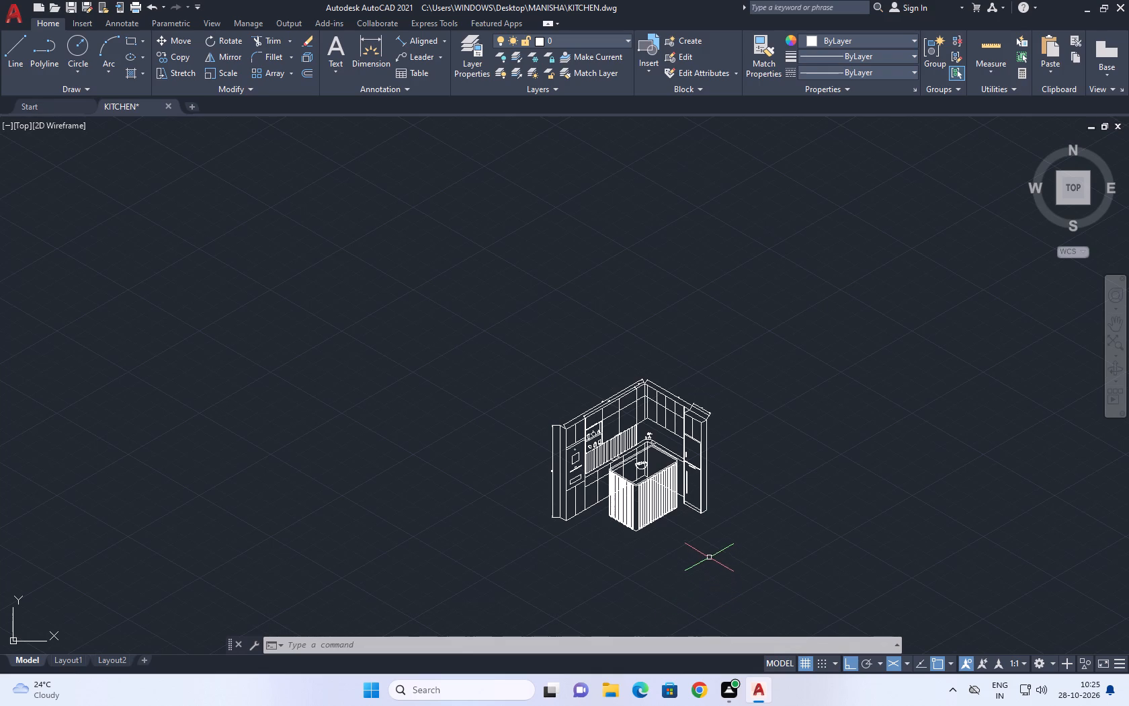
{"action": "middle_click_drag", "start_coordinate": [764, 566], "coordinate": [643, 451]}
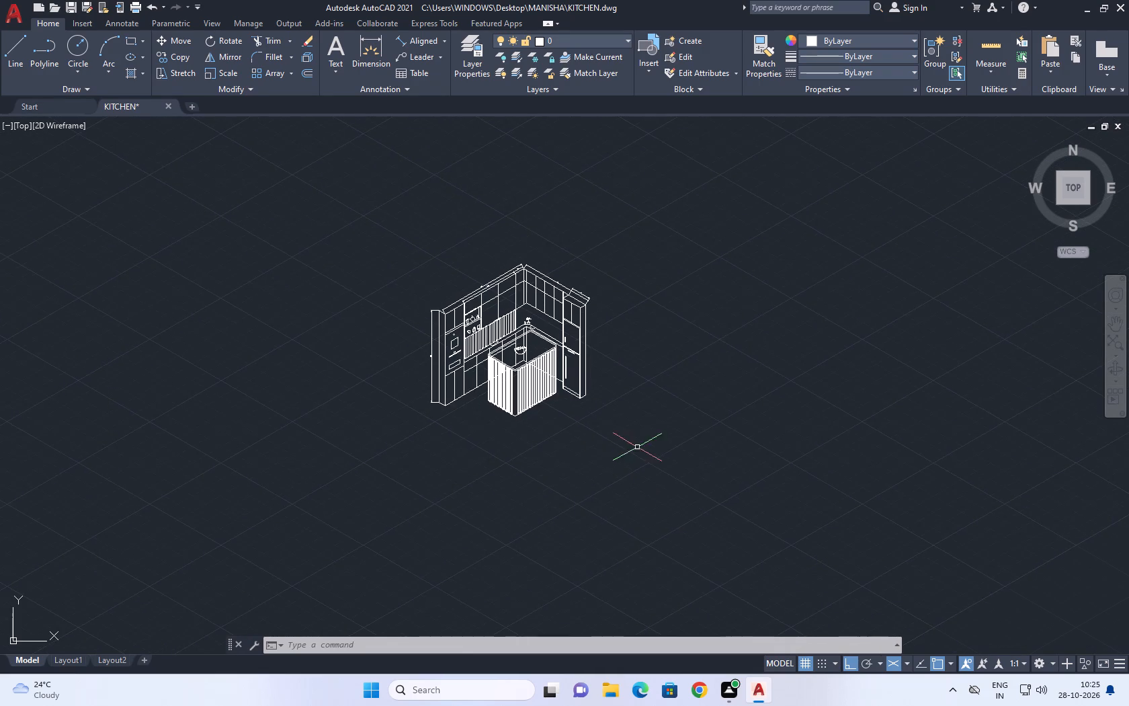
{"action": "scroll", "coordinate": [480, 405], "scroll_direction": "up", "scroll_amount": 2}
{"action": "middle_click_drag", "start_coordinate": [685, 418], "coordinate": [642, 519]}
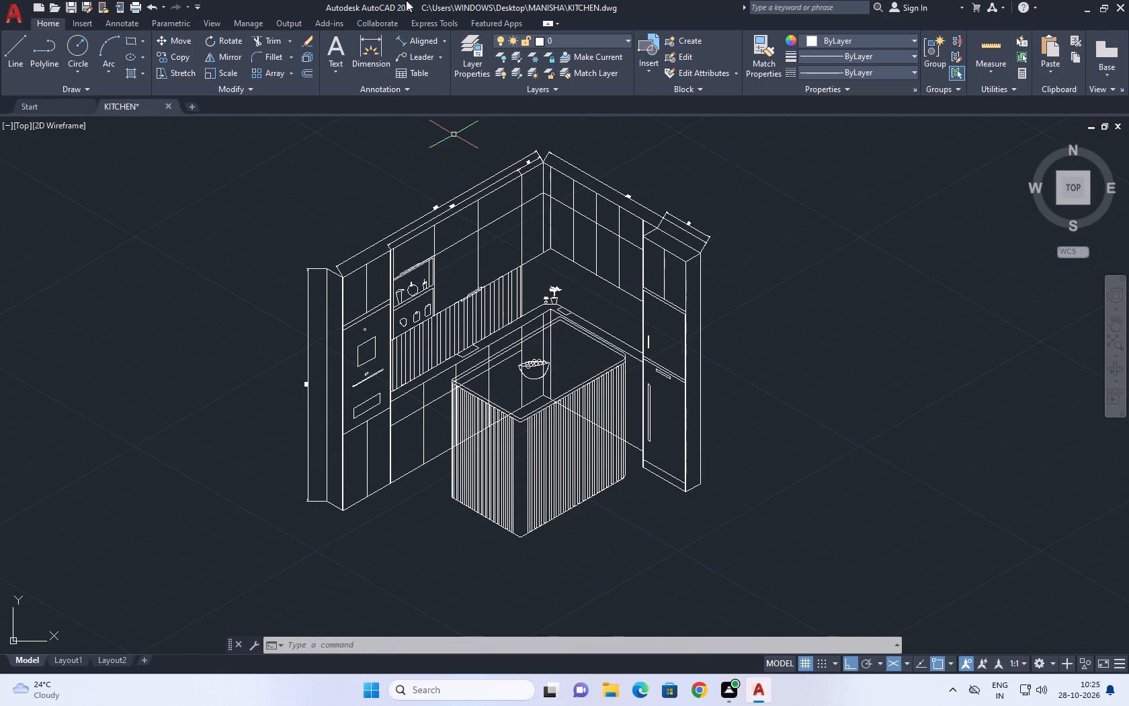
{"action": "left_click", "coordinate": [270, 35]}
{"action": "scroll", "coordinate": [492, 374], "scroll_direction": "up", "scroll_amount": 3}
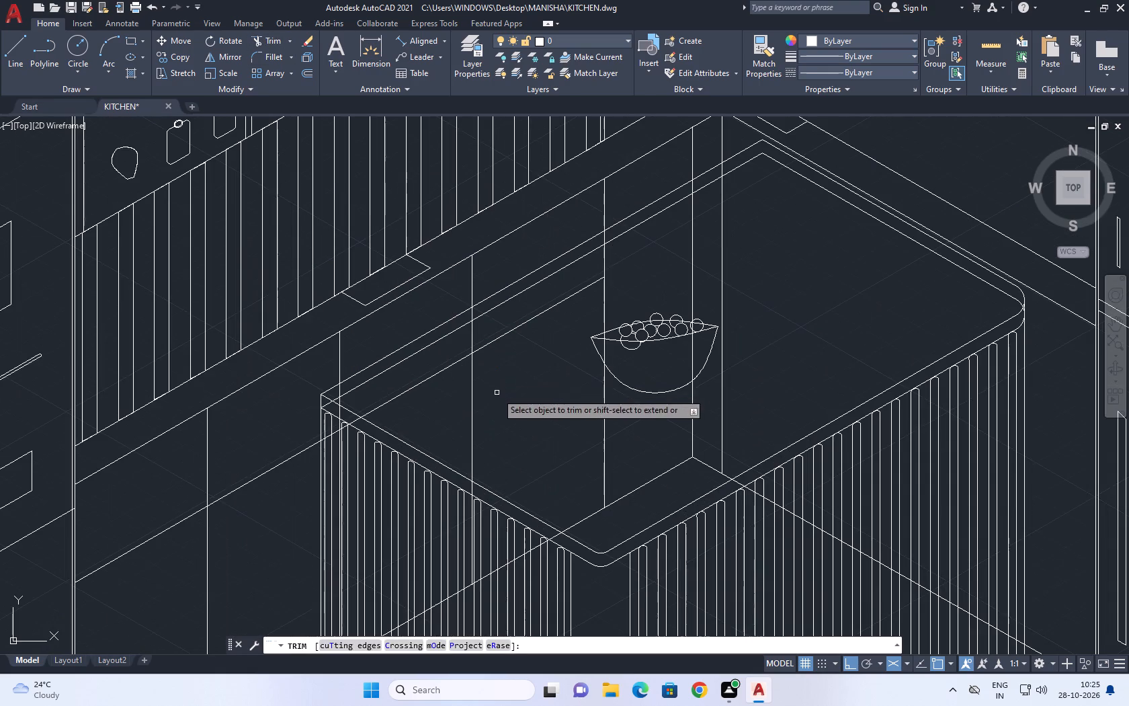
{"action": "left_click", "coordinate": [479, 393]}
{"action": "left_click", "coordinate": [618, 385]}
{"action": "left_click", "coordinate": [614, 325]}
{"action": "left_click", "coordinate": [576, 360]}
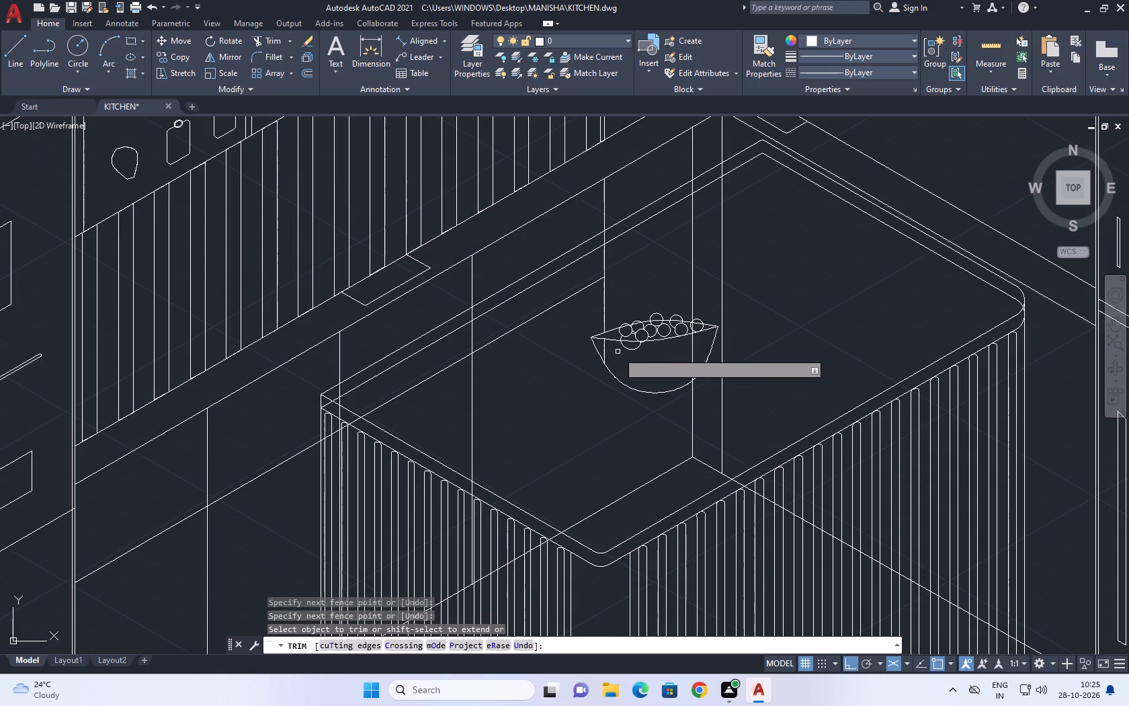
{"action": "left_click", "coordinate": [618, 351]}
{"action": "left_click", "coordinate": [603, 346]}
{"action": "left_click", "coordinate": [623, 292]}
{"action": "left_click_drag", "start_coordinate": [587, 308], "coordinate": [580, 312]}
{"action": "left_click", "coordinate": [567, 329]}
{"action": "left_click", "coordinate": [474, 388]}
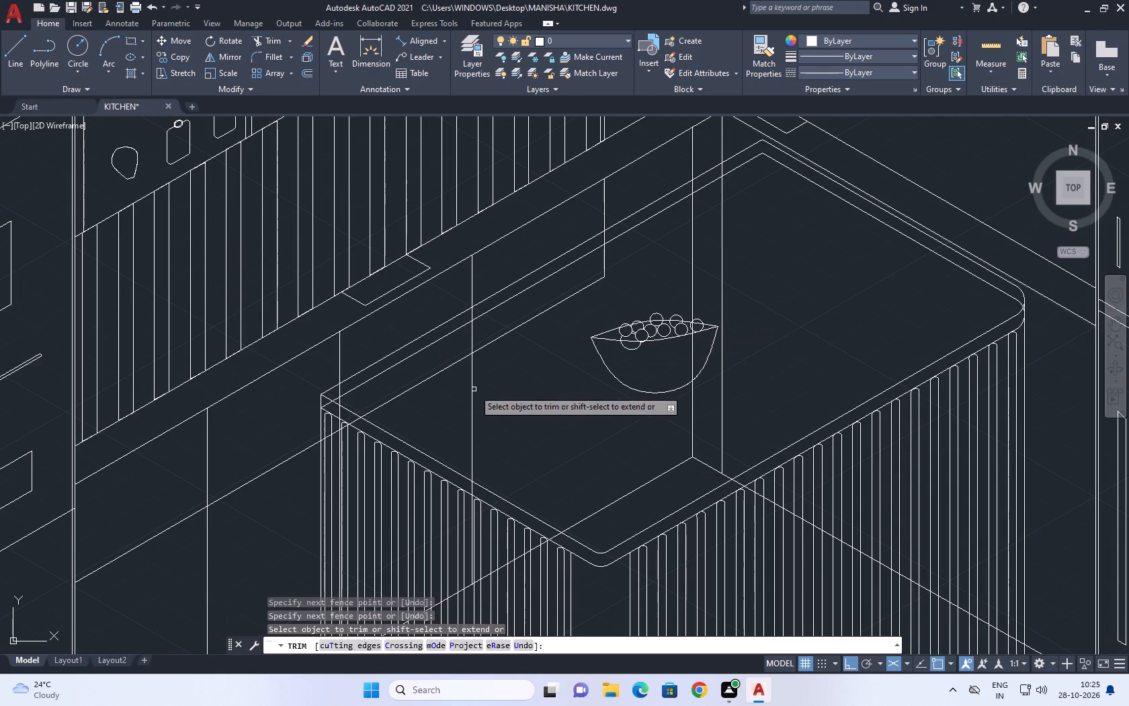
{"action": "left_click", "coordinate": [490, 357]}
{"action": "left_click", "coordinate": [458, 372]}
Trim the floor lines and the lower parts of the room-corner vertical lines showing through the island top.
{"action": "left_click", "coordinate": [633, 494]}
{"action": "left_click", "coordinate": [711, 465]}
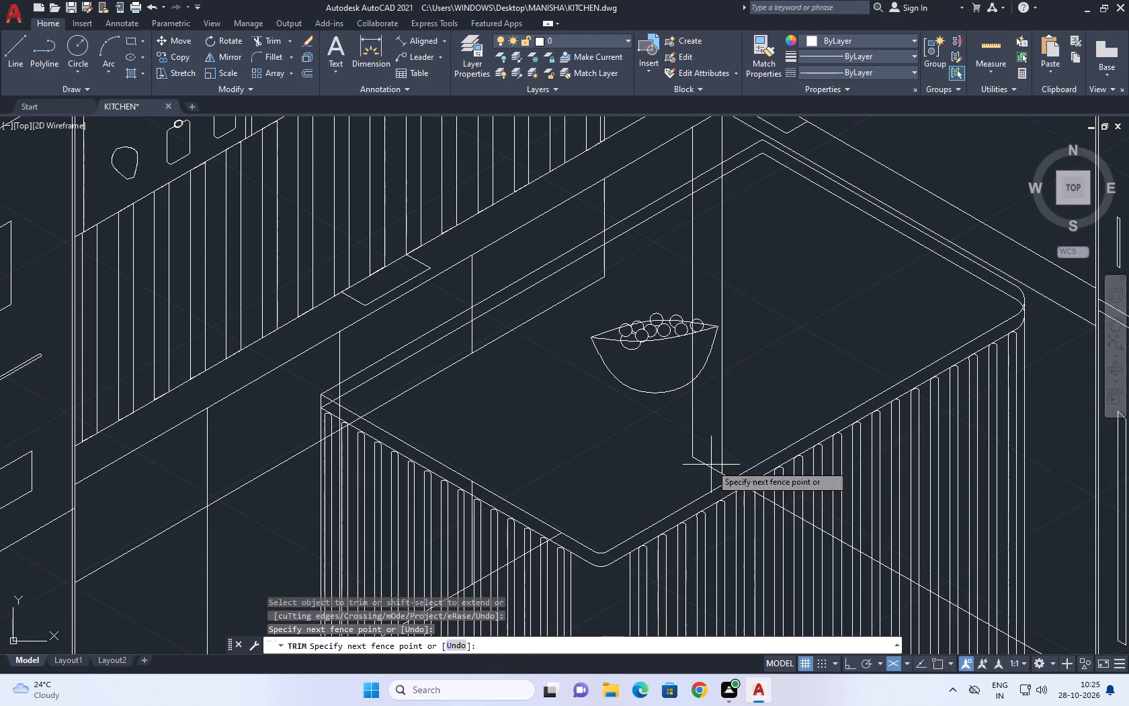
{"action": "left_click", "coordinate": [724, 432]}
{"action": "left_click_drag", "start_coordinate": [773, 412], "coordinate": [713, 416]}
{"action": "left_click", "coordinate": [662, 423]}
{"action": "left_click", "coordinate": [737, 407]}
{"action": "left_click_drag", "start_coordinate": [712, 441], "coordinate": [712, 447]}
{"action": "left_click", "coordinate": [697, 471]}
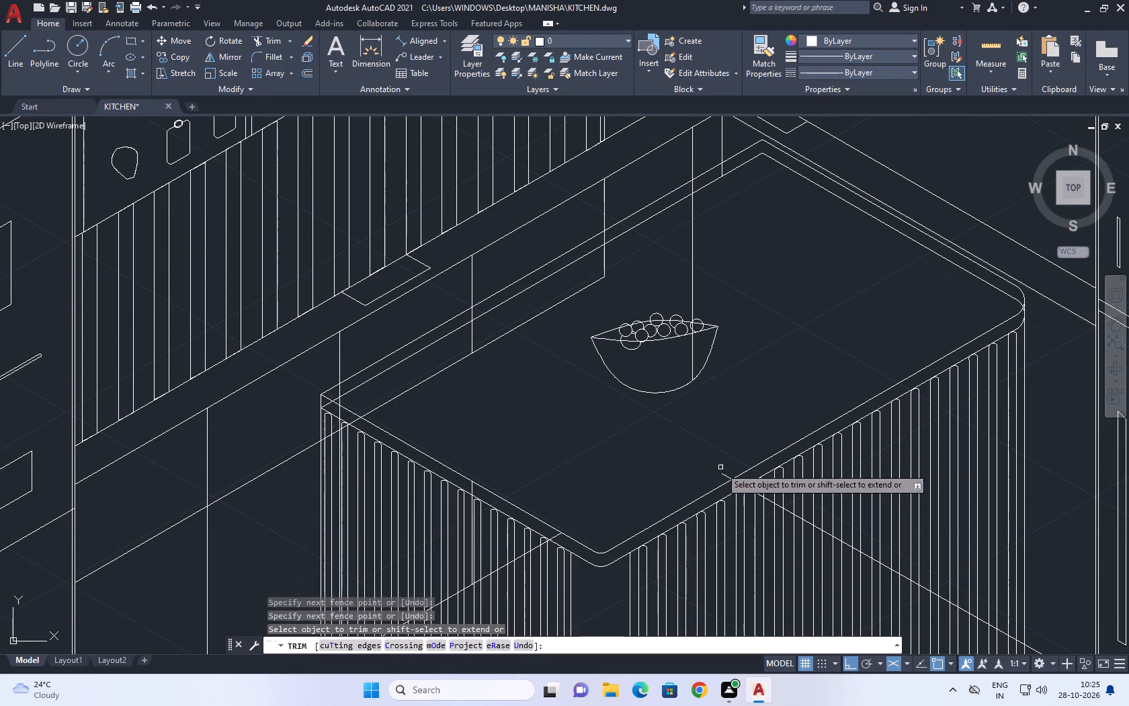
{"action": "left_click", "coordinate": [735, 483]}
{"action": "left_click", "coordinate": [726, 477]}
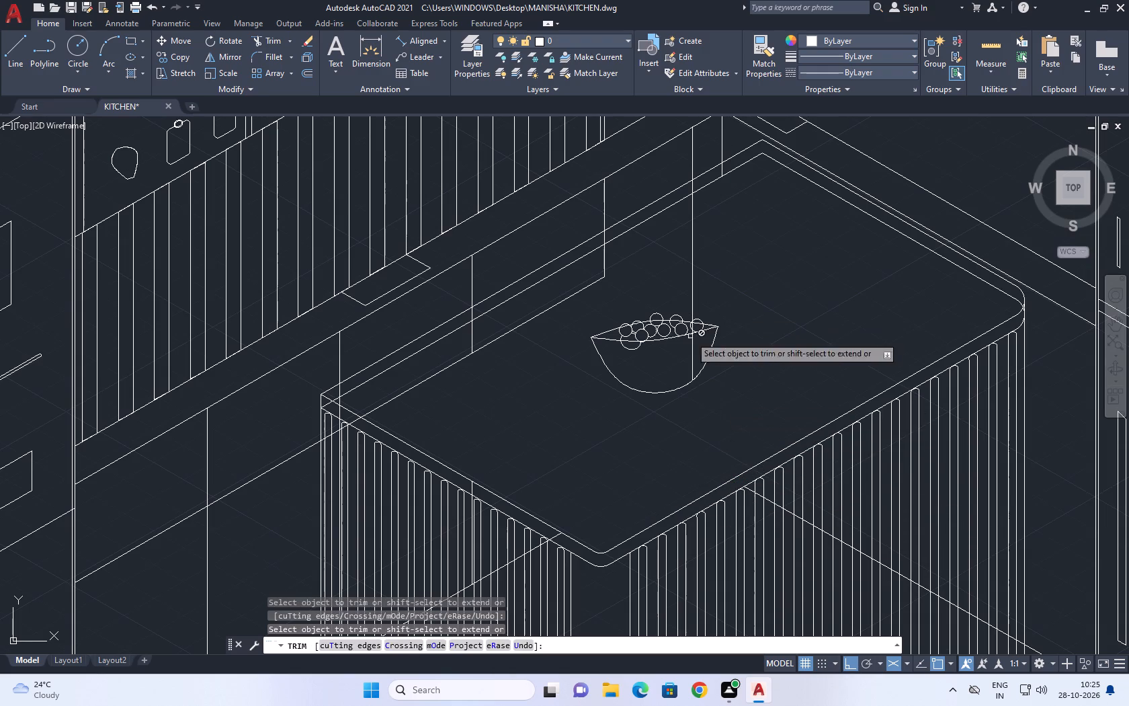
Trim the rest of the corner vertical line passing through the bowl and its fruit circles.
{"action": "left_click", "coordinate": [692, 350]}
{"action": "left_click", "coordinate": [705, 310]}
{"action": "left_click_drag", "start_coordinate": [692, 320], "coordinate": [684, 324]}
{"action": "scroll", "coordinate": [690, 325], "scroll_direction": "up", "scroll_amount": 5}
{"action": "left_click", "coordinate": [692, 327]}
{"action": "left_click", "coordinate": [690, 307]}
{"action": "left_click", "coordinate": [692, 268]}
{"action": "left_click", "coordinate": [689, 274]}
{"action": "left_click", "coordinate": [689, 283]}
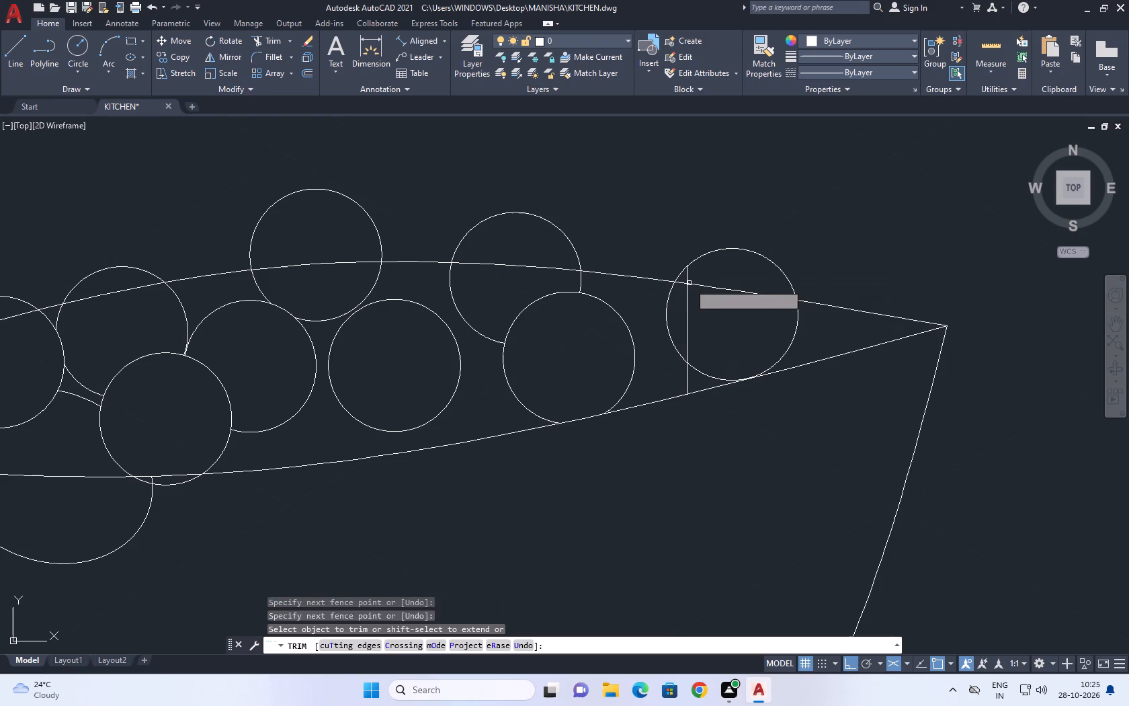
{"action": "left_click", "coordinate": [689, 276]}
{"action": "left_click", "coordinate": [688, 306]}
{"action": "left_click", "coordinate": [691, 374]}
{"action": "left_click", "coordinate": [681, 379]}
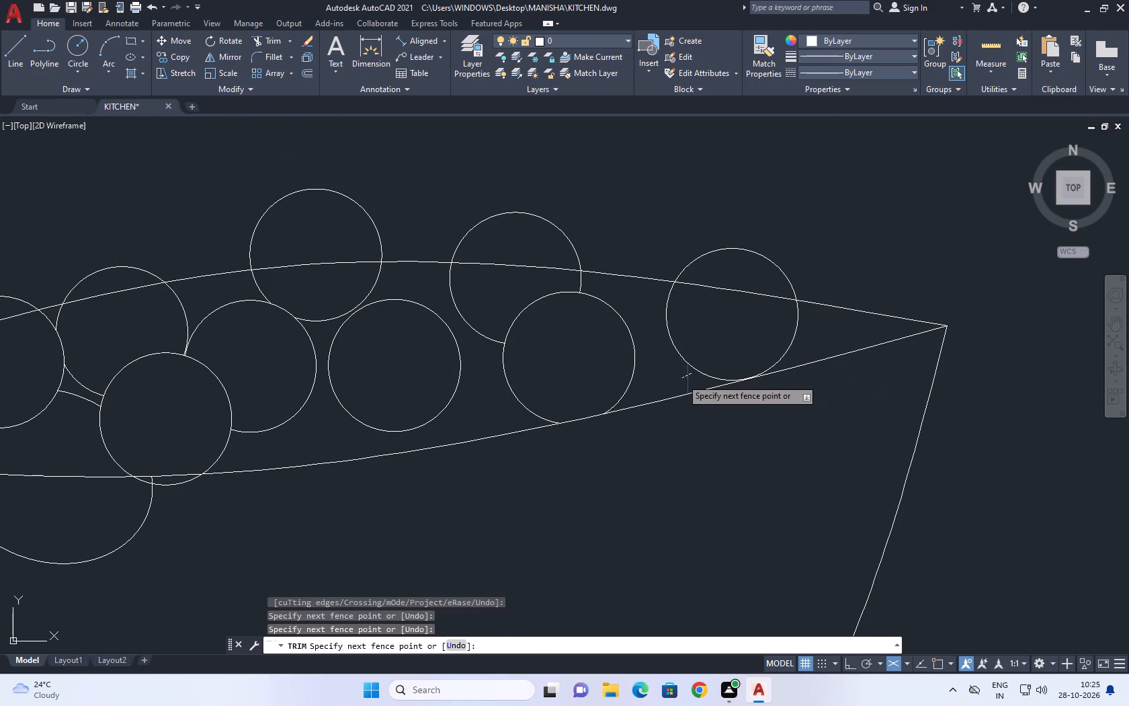
Trim the long diagonal base-cabinet line crossing the island top, working along its segments between the vertical lines.
{"action": "scroll", "coordinate": [719, 351], "scroll_direction": "down", "scroll_amount": 11}
{"action": "middle_click_drag", "start_coordinate": [743, 287], "coordinate": [713, 329]}
{"action": "scroll", "coordinate": [700, 300], "scroll_direction": "up", "scroll_amount": 2}
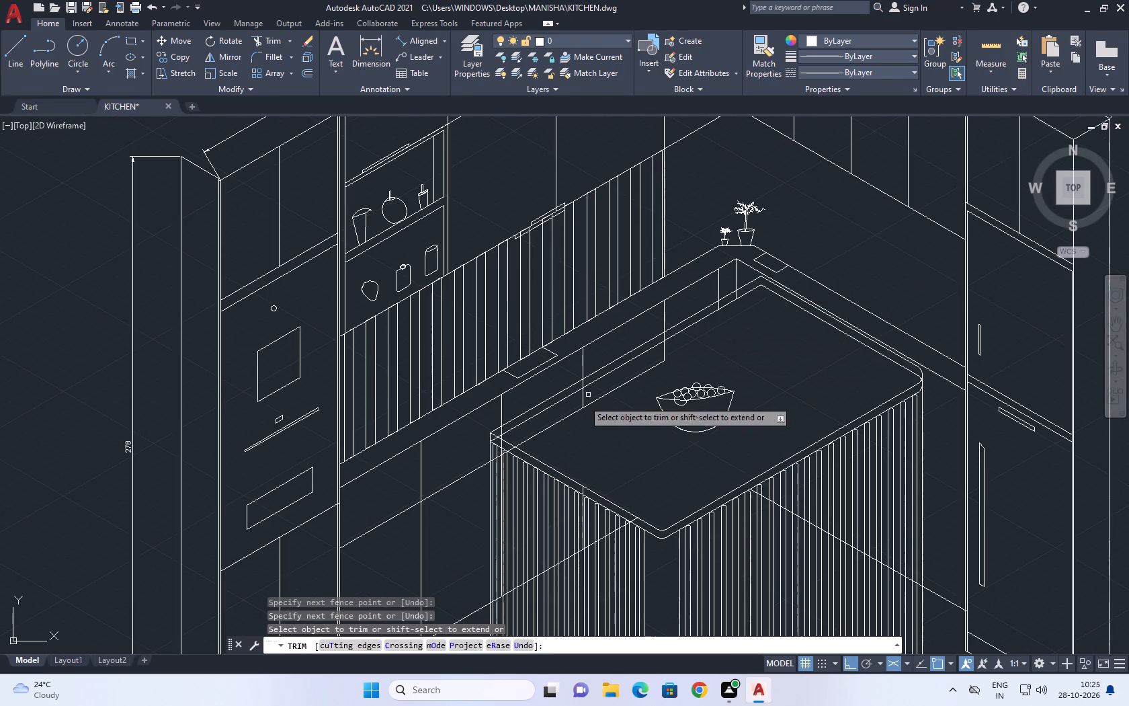
{"action": "right_click_drag", "start_coordinate": [632, 406], "coordinate": [629, 395]}
{"action": "scroll", "coordinate": [631, 397], "scroll_direction": "up", "scroll_amount": 2}
{"action": "left_click", "coordinate": [685, 343]}
{"action": "left_click", "coordinate": [714, 297]}
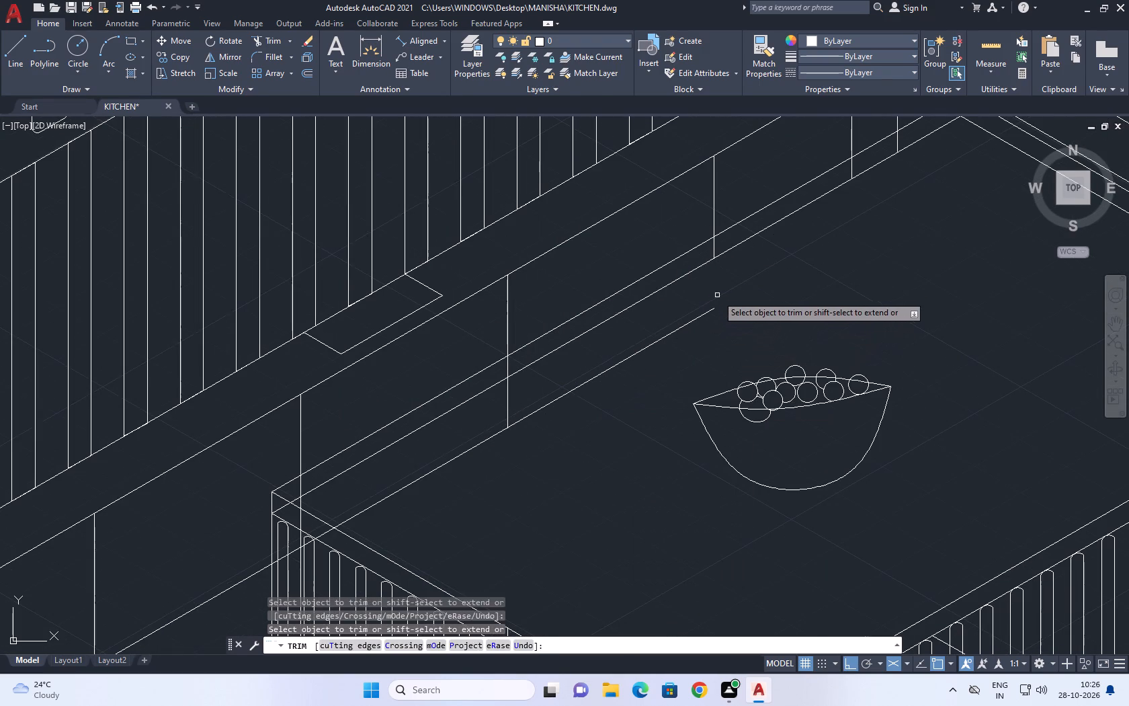
{"action": "left_click", "coordinate": [716, 290]}
{"action": "double_click", "coordinate": [653, 344]}
{"action": "left_click", "coordinate": [460, 403]}
{"action": "left_click", "coordinate": [519, 409]}
{"action": "left_click", "coordinate": [466, 467]}
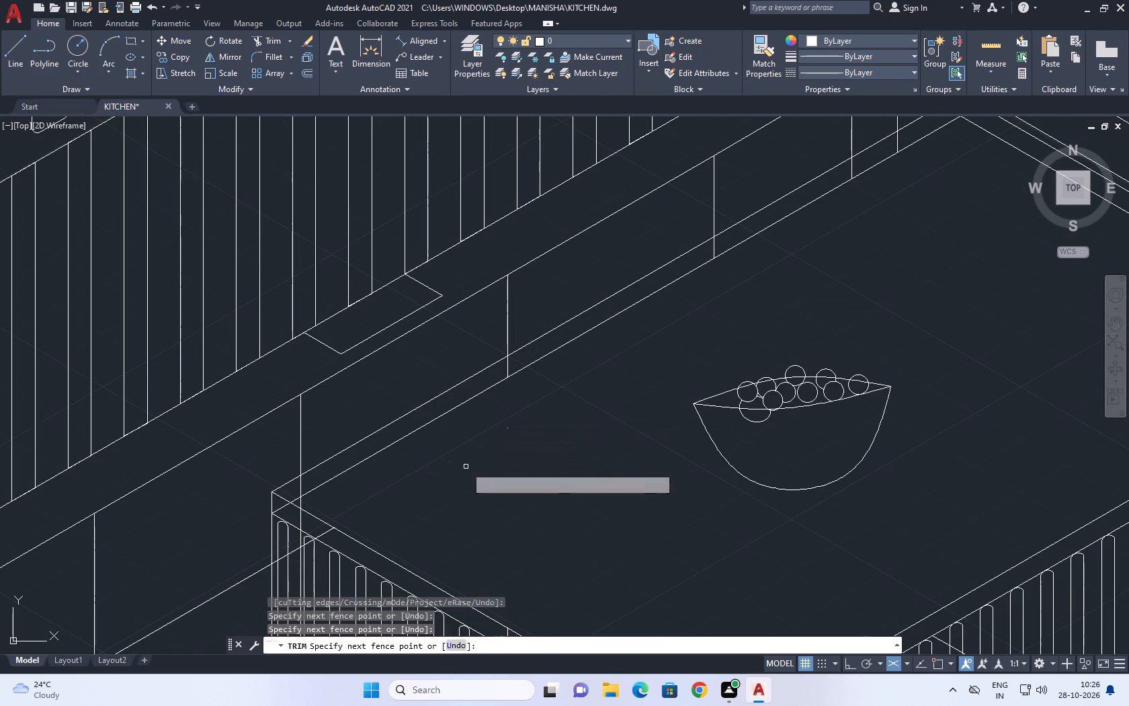
Trim the vertical cabinet line at the island's far left corner back to the upper edge of the worktop.
{"action": "scroll", "coordinate": [305, 506], "scroll_direction": "up", "scroll_amount": 3}
{"action": "left_click", "coordinate": [310, 526]}
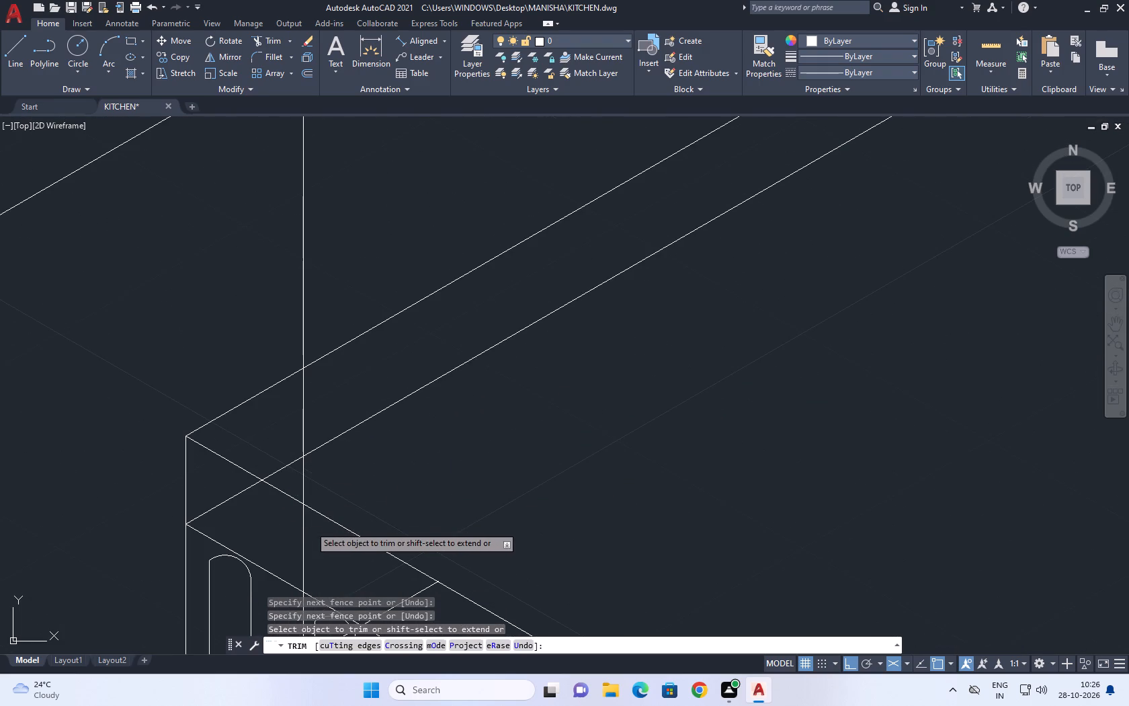
{"action": "left_click", "coordinate": [299, 512]}
{"action": "left_click", "coordinate": [325, 485]}
{"action": "left_click", "coordinate": [307, 476]}
{"action": "left_click", "coordinate": [301, 477]}
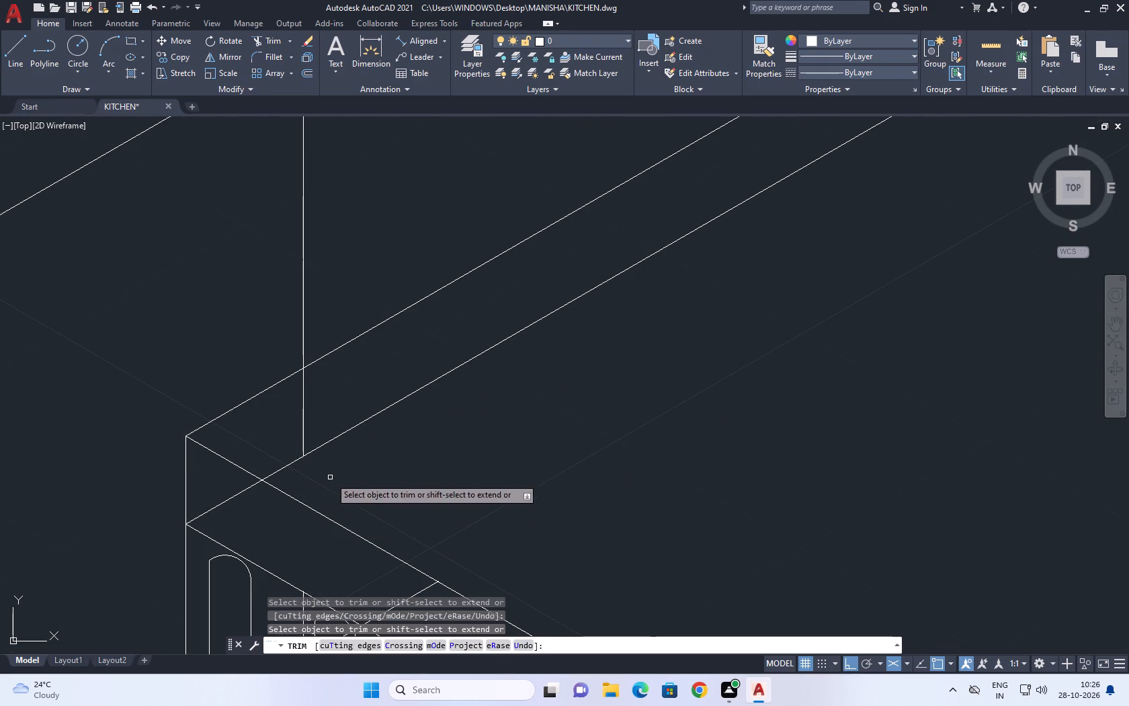
{"action": "left_click", "coordinate": [317, 420]}
{"action": "left_click", "coordinate": [276, 430]}
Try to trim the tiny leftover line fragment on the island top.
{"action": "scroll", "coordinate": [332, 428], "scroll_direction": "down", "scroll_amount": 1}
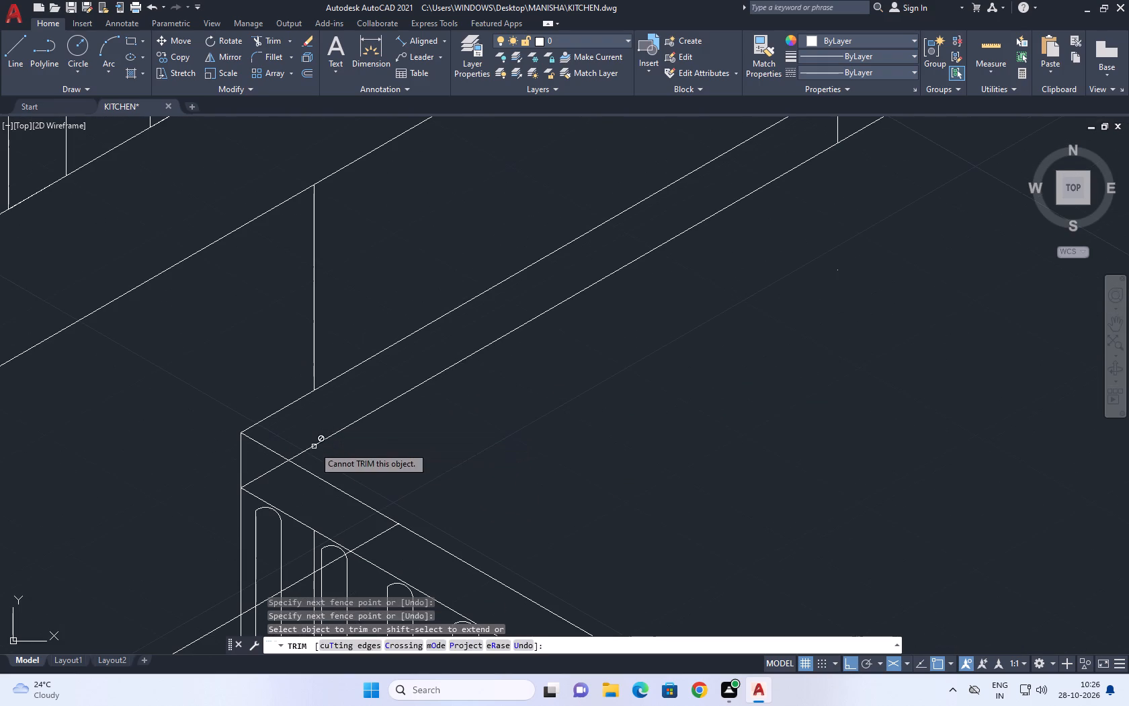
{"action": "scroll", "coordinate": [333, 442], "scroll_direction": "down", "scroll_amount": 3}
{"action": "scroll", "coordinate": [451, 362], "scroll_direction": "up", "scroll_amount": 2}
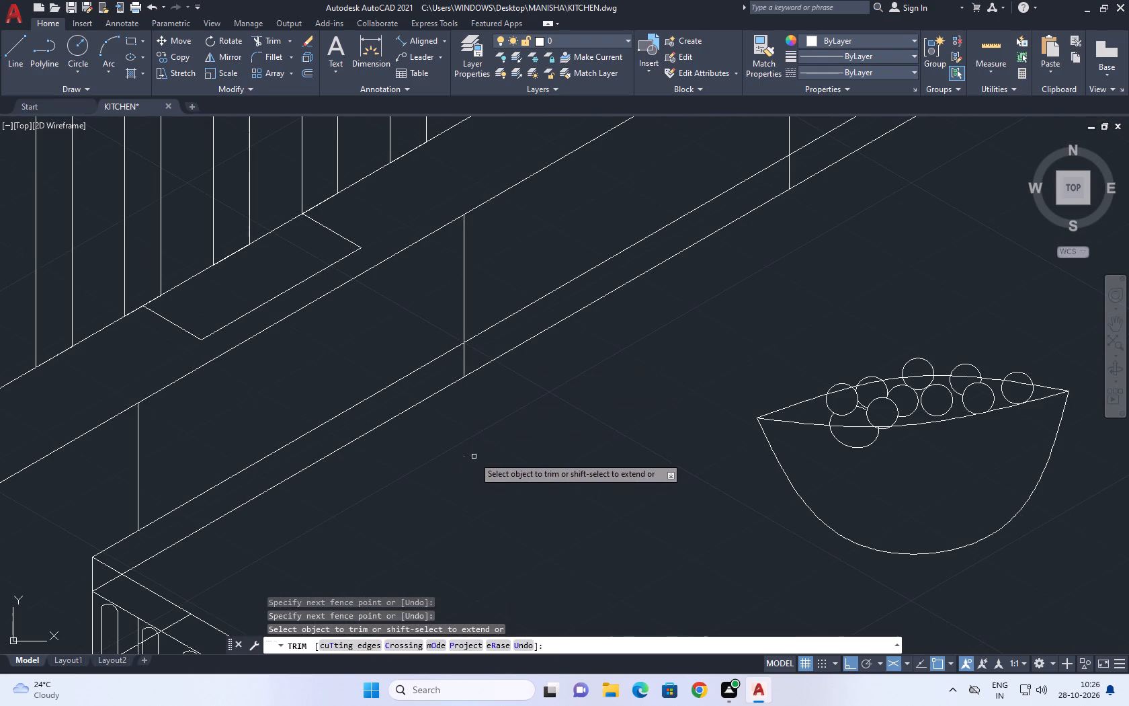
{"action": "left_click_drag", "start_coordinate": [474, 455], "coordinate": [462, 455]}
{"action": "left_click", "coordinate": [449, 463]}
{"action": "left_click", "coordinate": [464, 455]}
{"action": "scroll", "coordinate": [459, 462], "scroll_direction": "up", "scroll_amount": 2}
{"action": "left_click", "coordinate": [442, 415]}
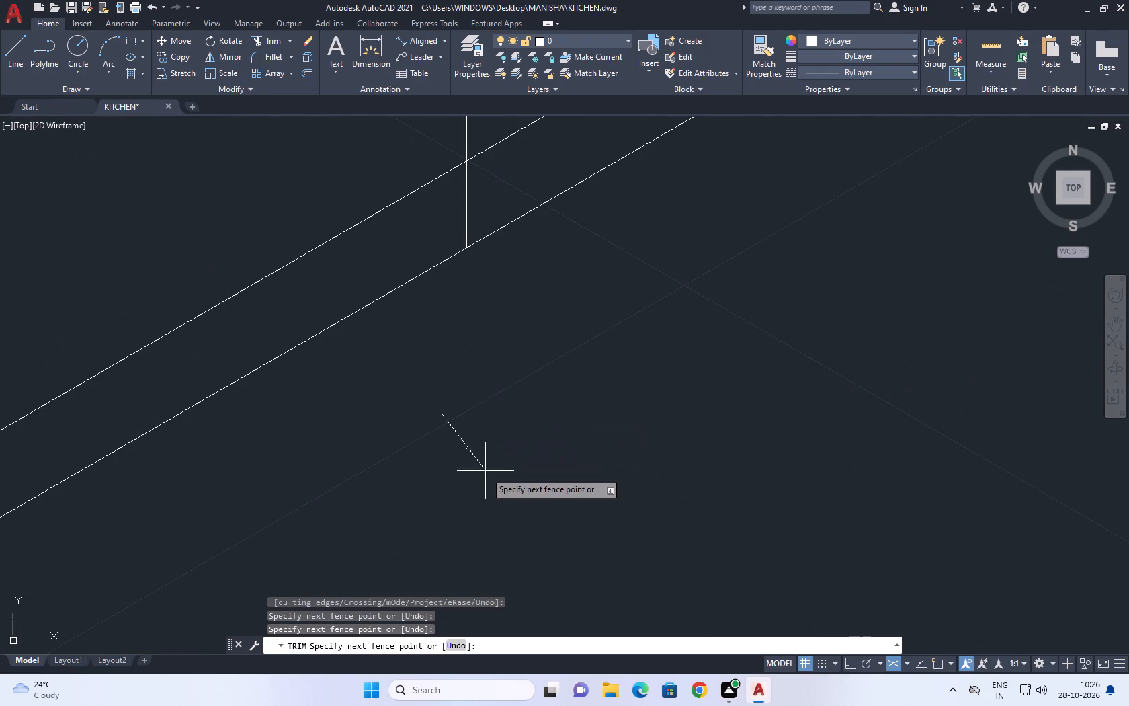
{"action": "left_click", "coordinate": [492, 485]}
Trim the remaining stubs of the vertical cabinet lines between the two rear edge lines of the island top.
{"action": "middle_click_drag", "start_coordinate": [520, 302], "coordinate": [499, 340]}
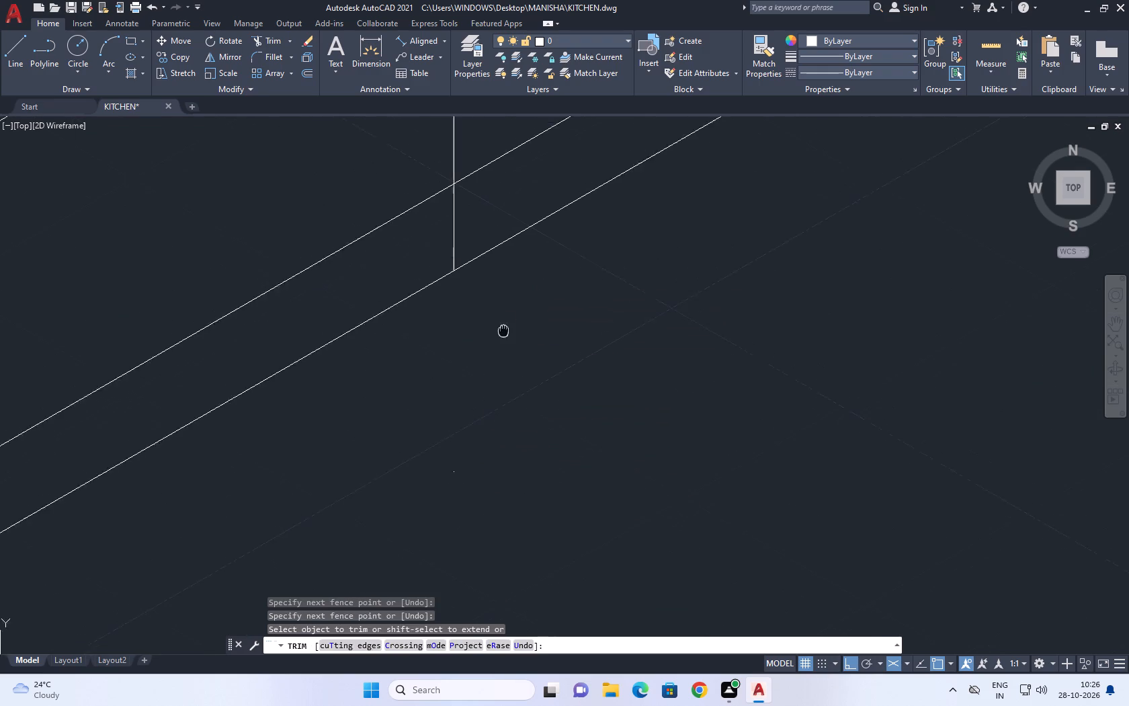
{"action": "middle_click_drag", "start_coordinate": [499, 340], "coordinate": [452, 430]}
{"action": "left_click", "coordinate": [364, 366]}
{"action": "left_click", "coordinate": [452, 336]}
{"action": "scroll", "coordinate": [448, 311], "scroll_direction": "down", "scroll_amount": 5}
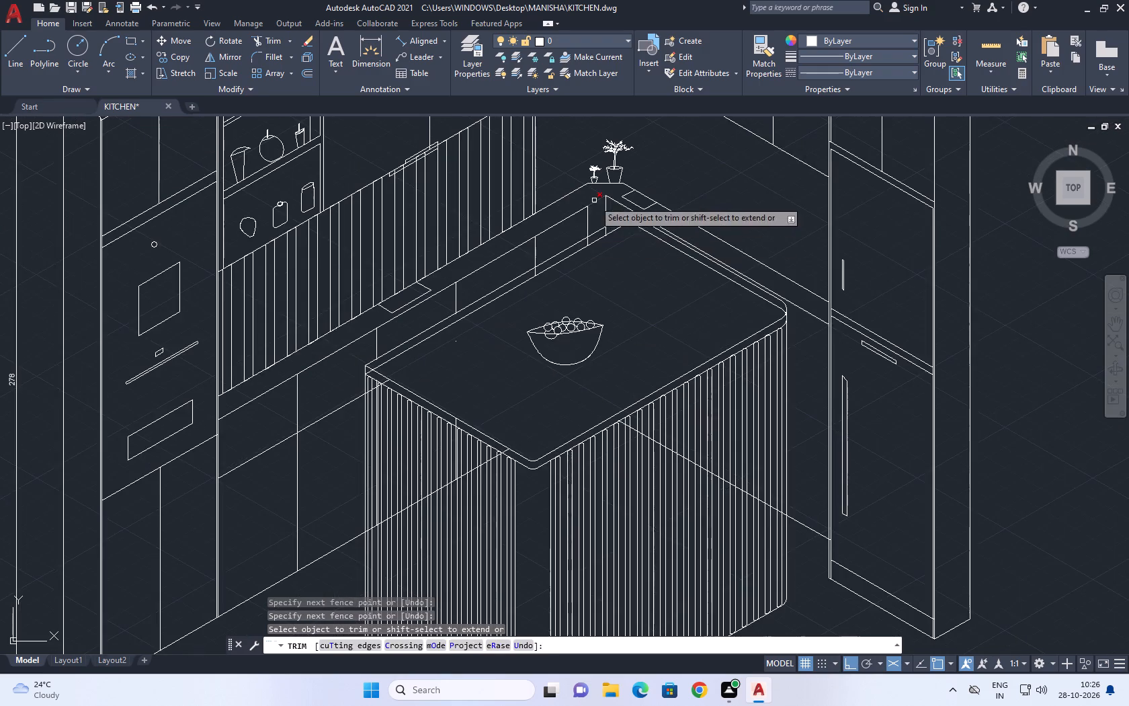
{"action": "middle_click_drag", "start_coordinate": [575, 233], "coordinate": [533, 306]}
{"action": "scroll", "coordinate": [530, 329], "scroll_direction": "up", "scroll_amount": 3}
{"action": "left_click", "coordinate": [685, 211]}
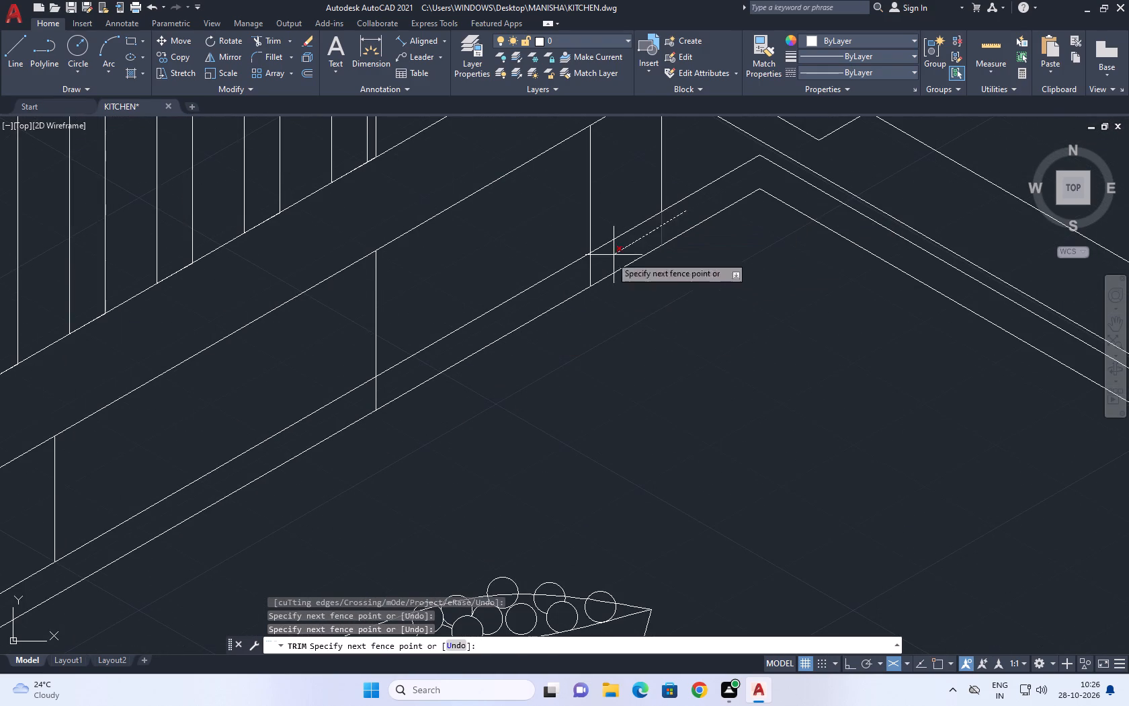
{"action": "left_click", "coordinate": [369, 393]}
{"action": "right_click", "coordinate": [440, 393]}
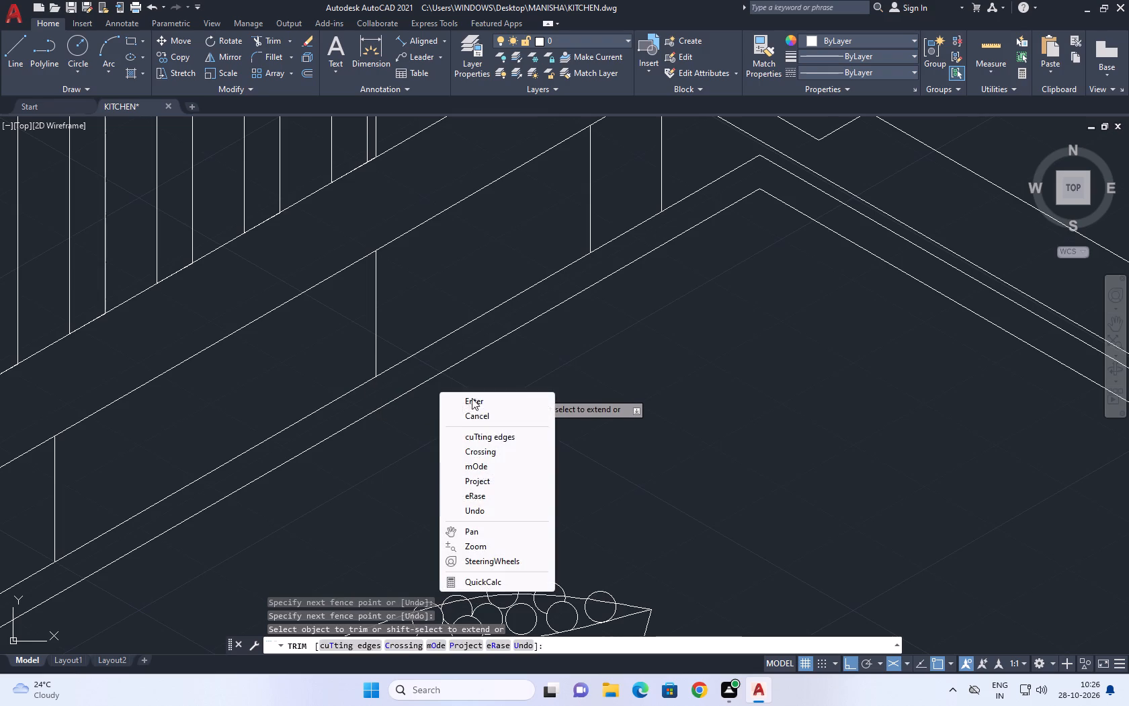
{"action": "left_click", "coordinate": [483, 414]}
Erase the tiny leftover line fragment on the island top.
{"action": "scroll", "coordinate": [561, 346], "scroll_direction": "down", "scroll_amount": 3}
{"action": "scroll", "coordinate": [412, 435], "scroll_direction": "up", "scroll_amount": 3}
{"action": "left_click", "coordinate": [470, 383]}
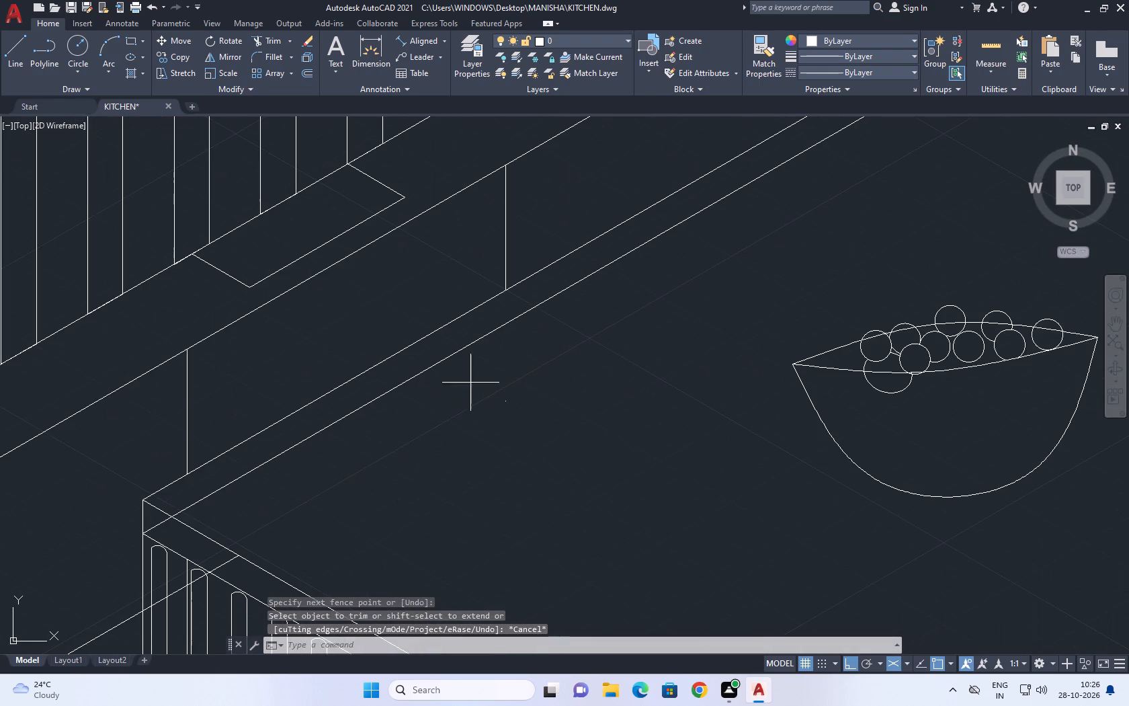
{"action": "left_click", "coordinate": [542, 444]}
{"action": "right_click", "coordinate": [519, 376]}
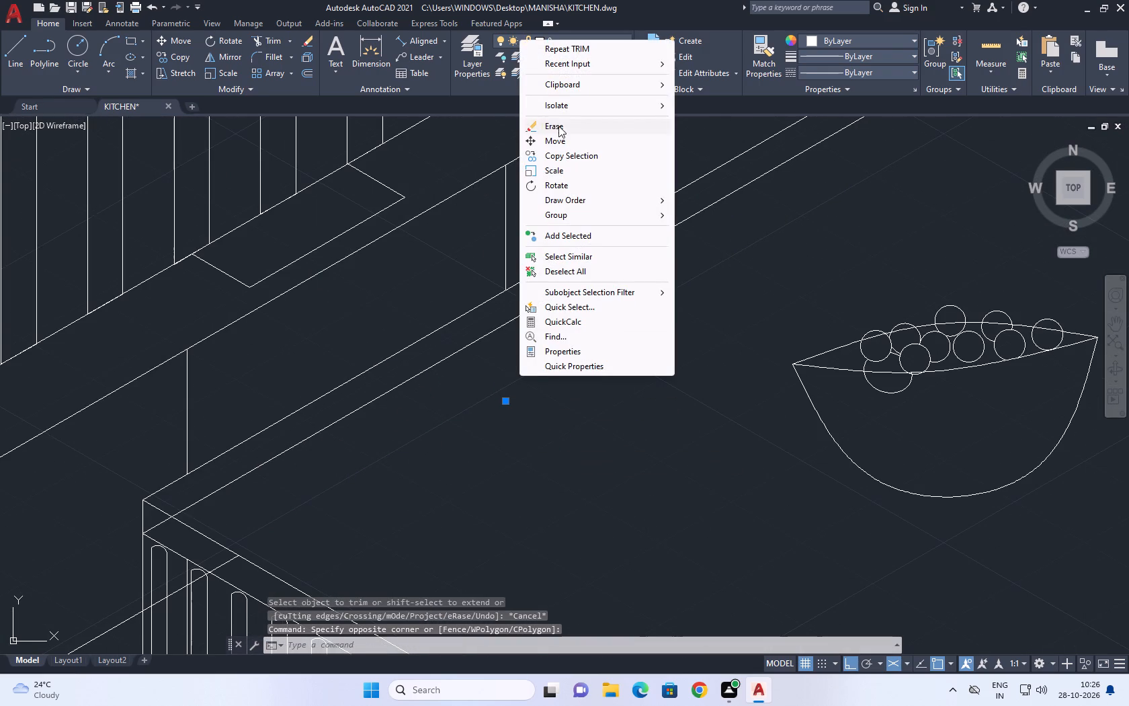
{"action": "left_click", "coordinate": [558, 126]}
Stretch the inner end of the floor line beside the fridge cabinet back to the island's outer vertical edge, and deselect it.
{"action": "scroll", "coordinate": [641, 355], "scroll_direction": "down", "scroll_amount": 5}
{"action": "middle_click_drag", "start_coordinate": [668, 407], "coordinate": [629, 391]}
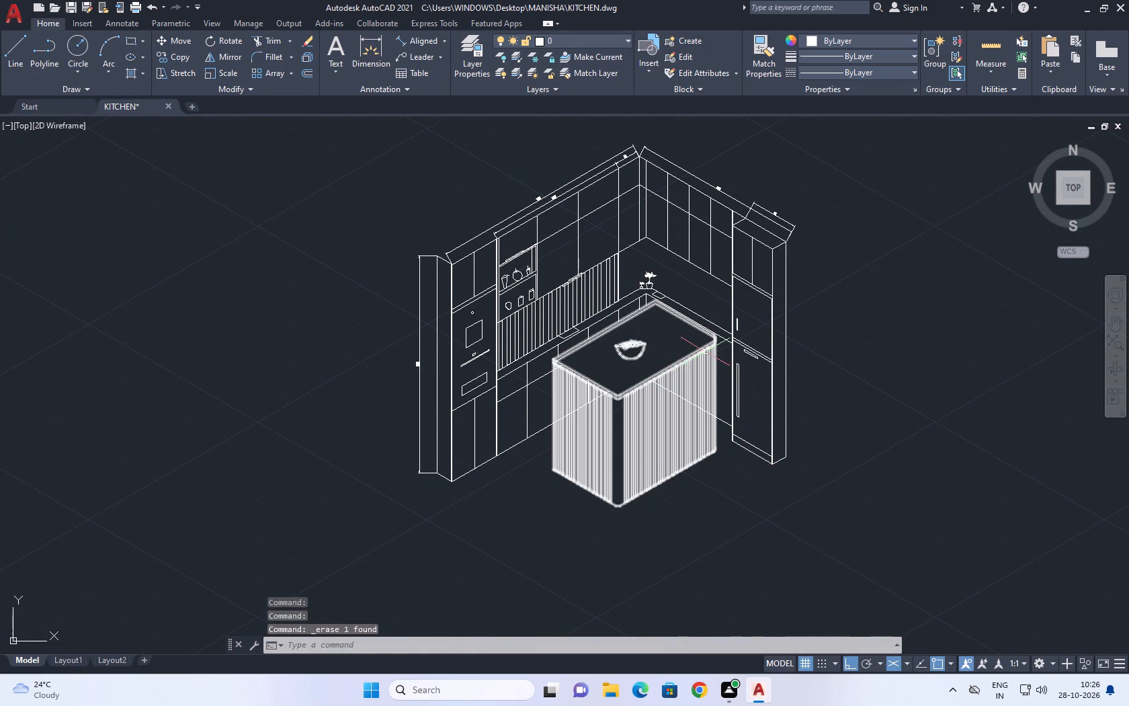
{"action": "scroll", "coordinate": [691, 404], "scroll_direction": "up", "scroll_amount": 2}
{"action": "left_click", "coordinate": [763, 442]}
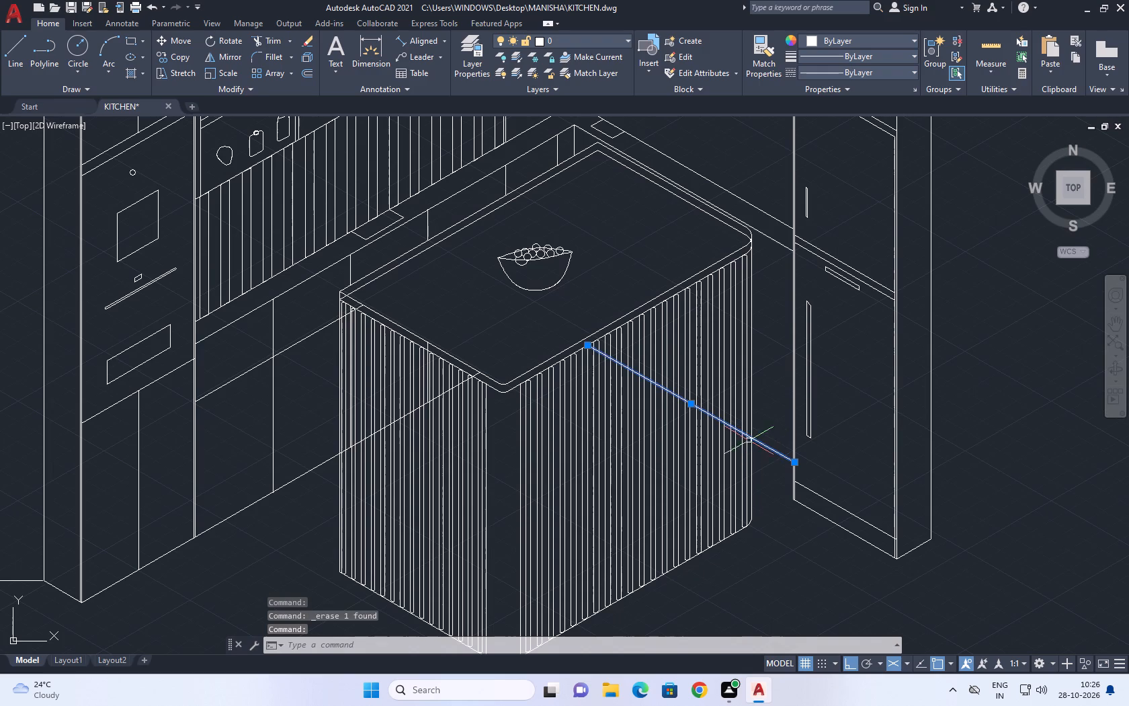
{"action": "left_click", "coordinate": [586, 343]}
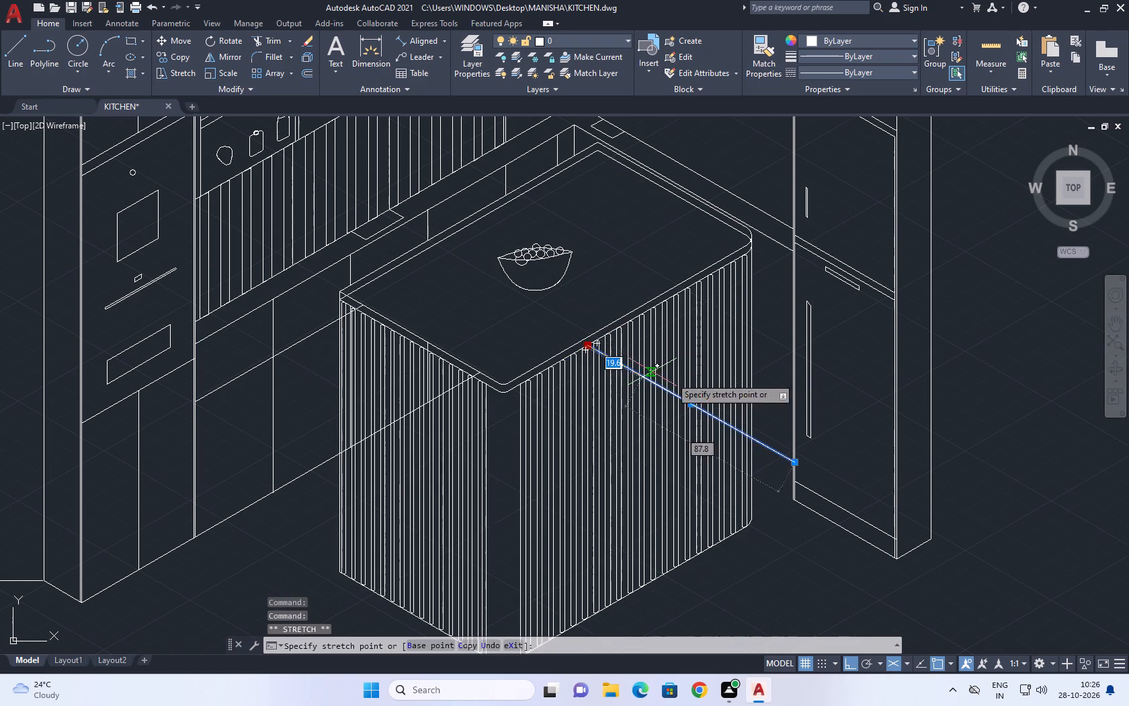
{"action": "scroll", "coordinate": [759, 447], "scroll_direction": "up", "scroll_amount": 3}
{"action": "left_click", "coordinate": [719, 409]}
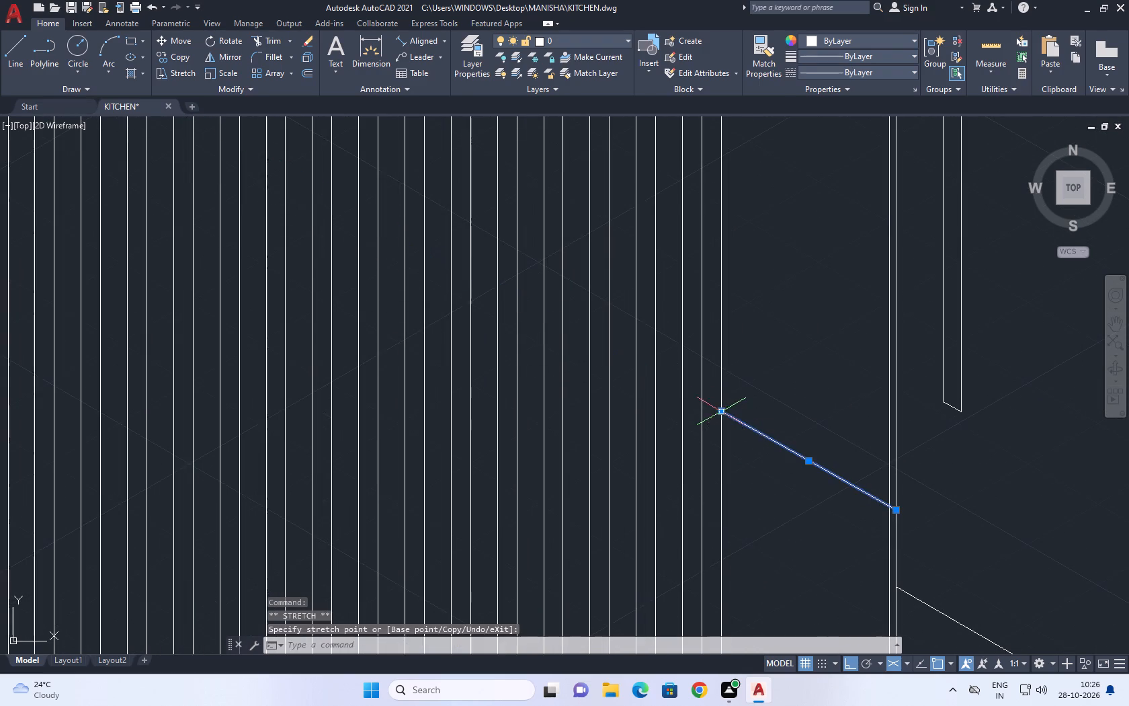
{"action": "right_click", "coordinate": [740, 314]}
{"action": "left_click_drag", "start_coordinate": [810, 548], "coordinate": [804, 554]}
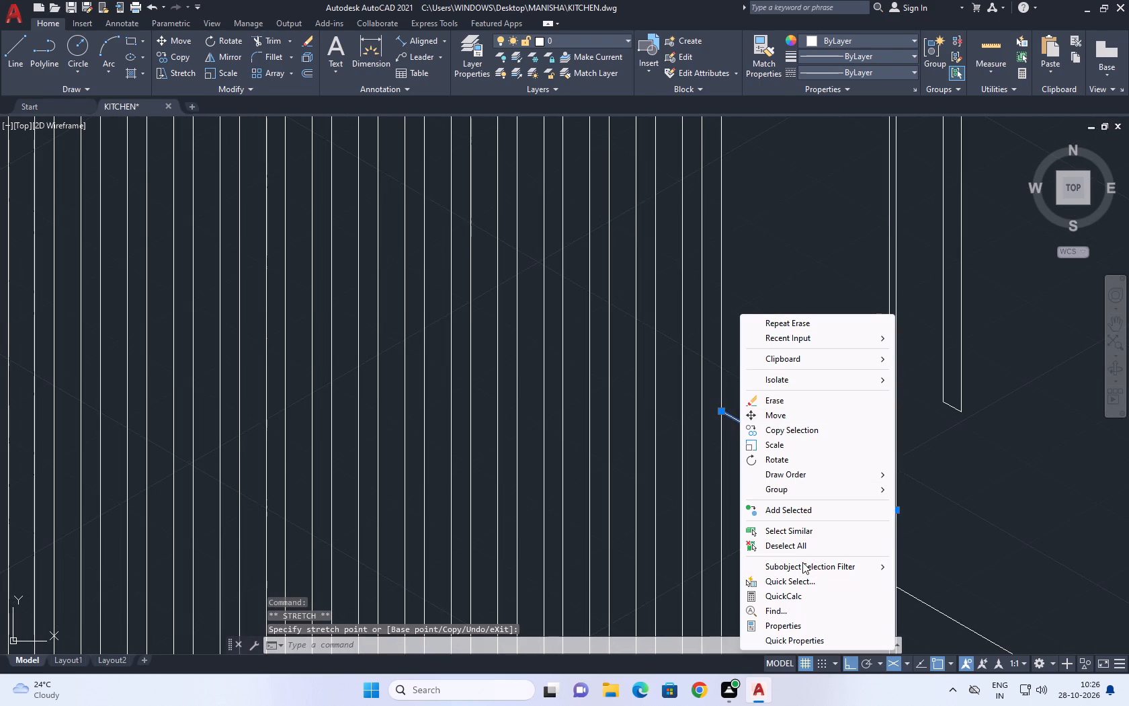
{"action": "left_click", "coordinate": [781, 551]}
Stretch the base cabinets' floor line end back to the island's left vertical edge, and deselect it.
{"action": "scroll", "coordinate": [773, 514], "scroll_direction": "down", "scroll_amount": 5}
{"action": "scroll", "coordinate": [633, 510], "scroll_direction": "up", "scroll_amount": 4}
{"action": "left_click", "coordinate": [457, 524]}
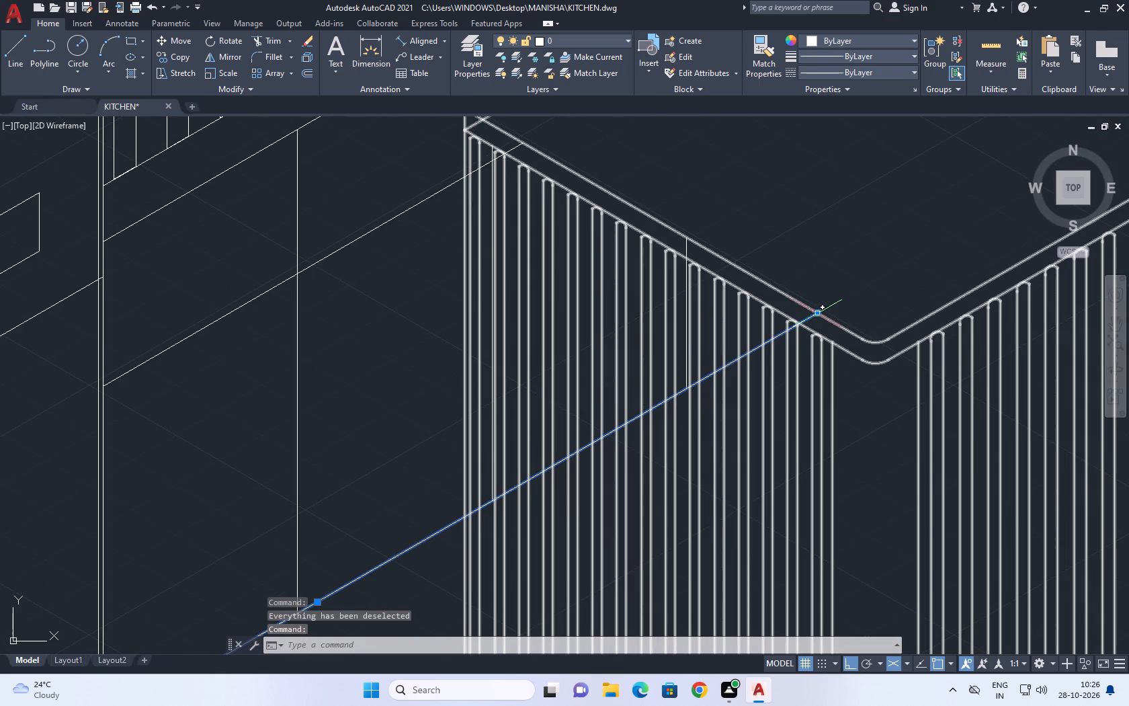
{"action": "left_click", "coordinate": [817, 311]}
{"action": "scroll", "coordinate": [465, 520], "scroll_direction": "up", "scroll_amount": 2}
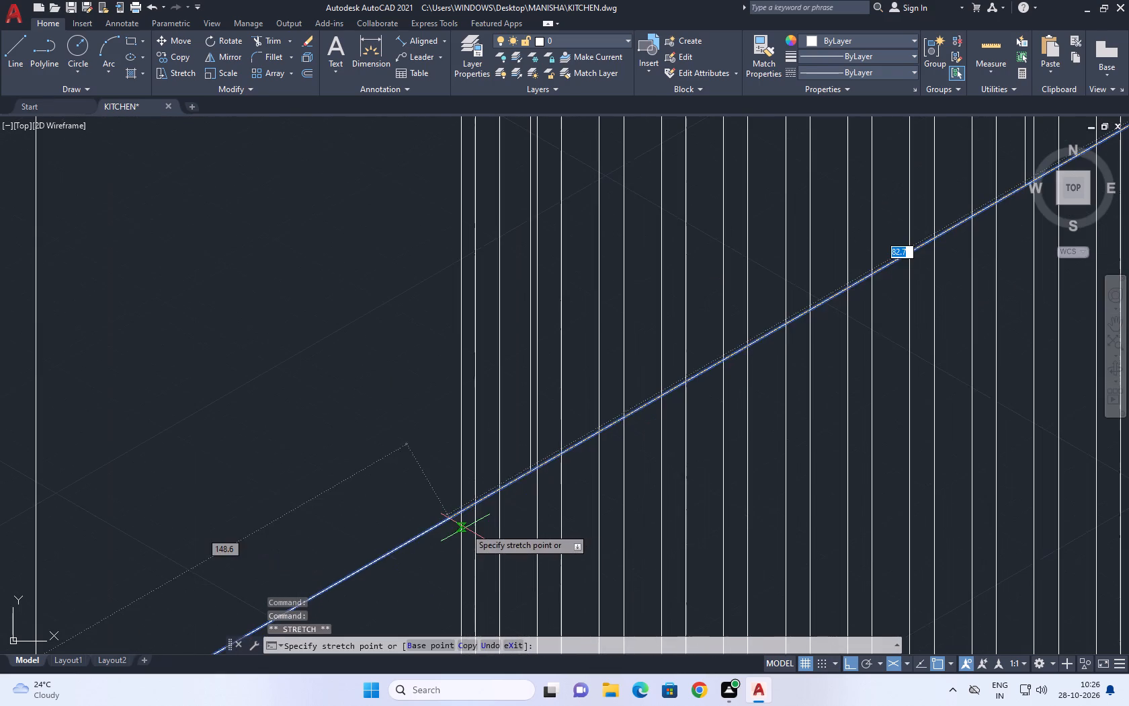
{"action": "left_click", "coordinate": [459, 511]}
{"action": "right_click", "coordinate": [523, 389]}
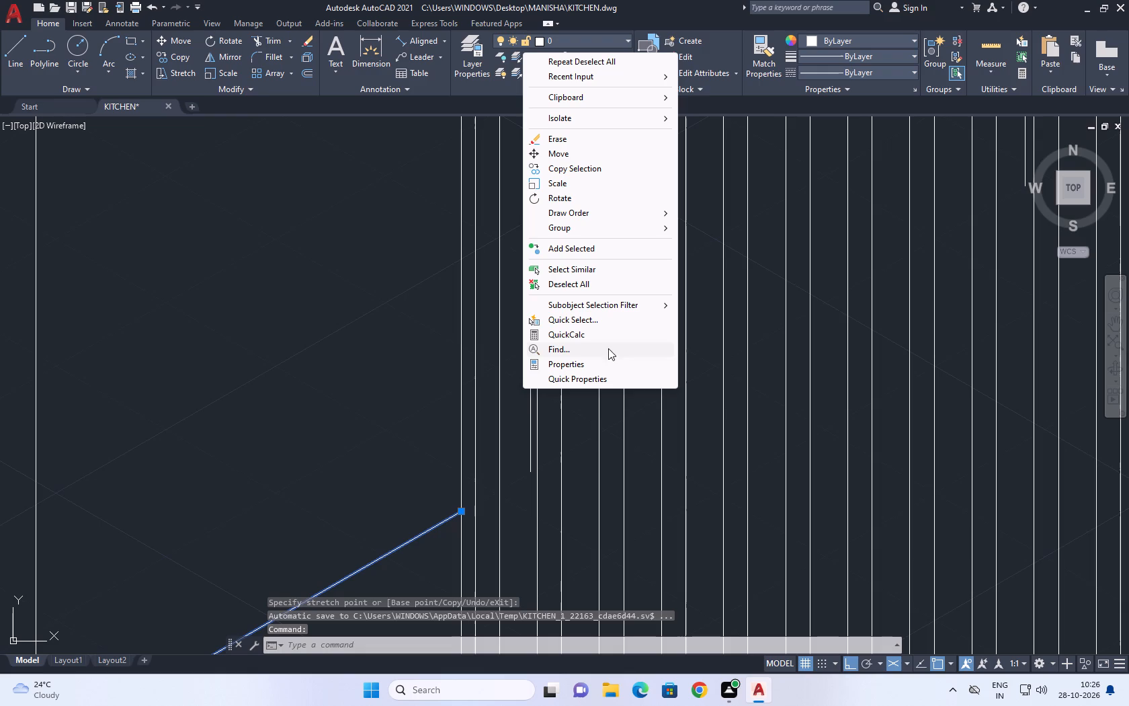
{"action": "left_click", "coordinate": [599, 279]}
Erase the leftover vertical cabinet line crossing the fluted panel beside the island's outer left edge.
{"action": "scroll", "coordinate": [517, 446], "scroll_direction": "up", "scroll_amount": 2}
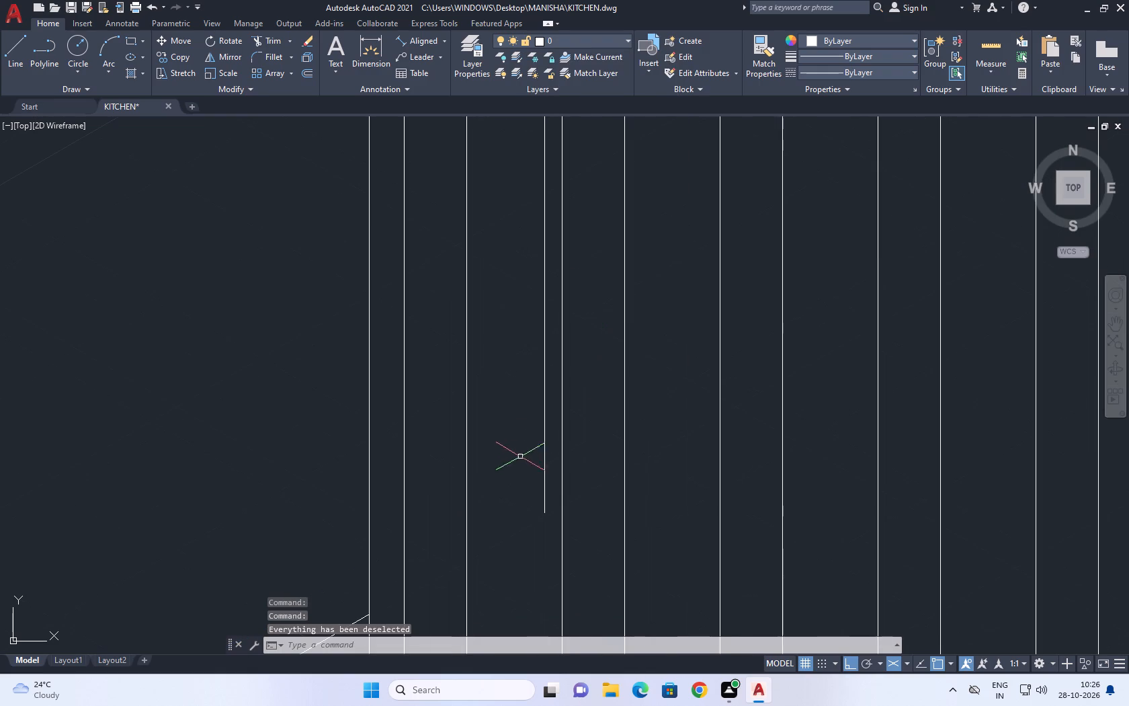
{"action": "left_click", "coordinate": [548, 496]}
{"action": "left_click", "coordinate": [539, 465]}
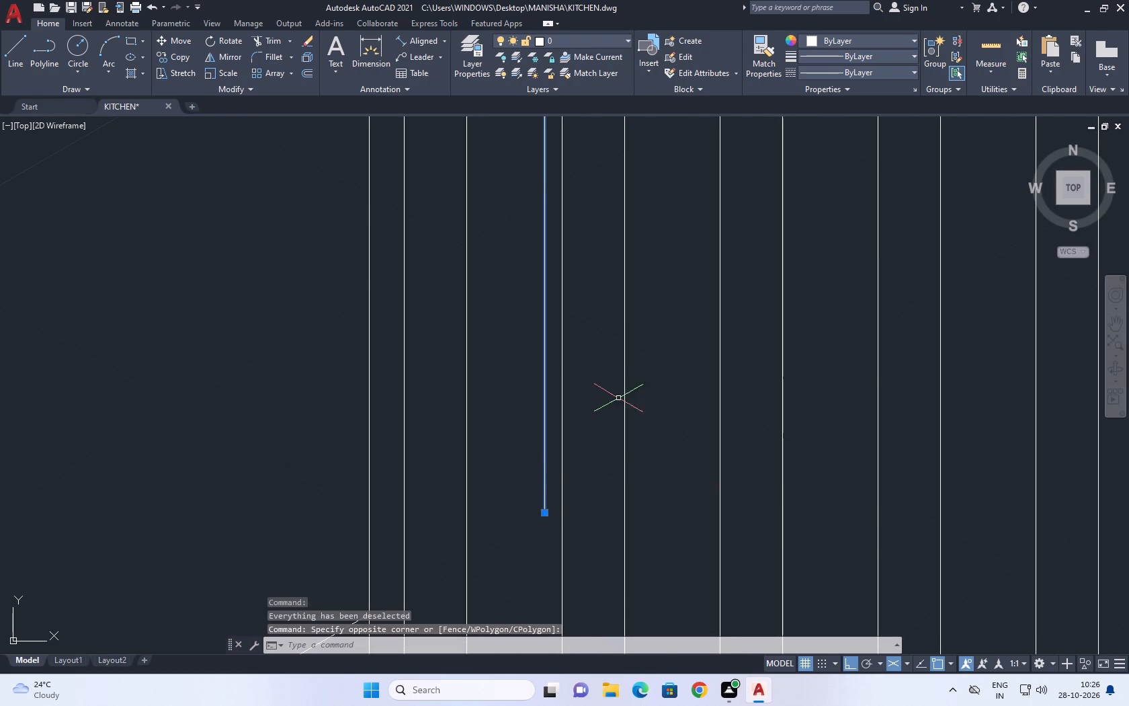
{"action": "scroll", "coordinate": [624, 373], "scroll_direction": "down", "scroll_amount": 5}
{"action": "middle_click_drag", "start_coordinate": [681, 373], "coordinate": [637, 434]}
{"action": "right_click", "coordinate": [715, 231]}
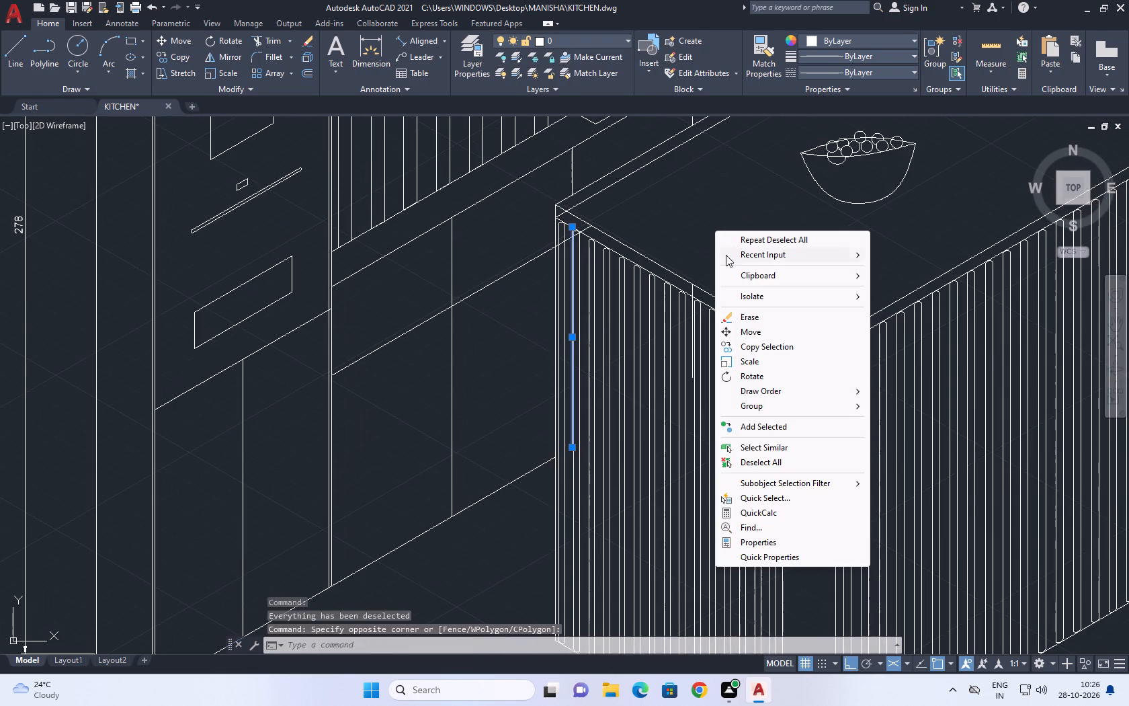
{"action": "left_click", "coordinate": [753, 319]}
Erase the remaining vertical cabinet line that crosses the top edge and flutes midway along the island's left face.
{"action": "scroll", "coordinate": [711, 348], "scroll_direction": "down", "scroll_amount": 1}
{"action": "middle_click_drag", "start_coordinate": [713, 350], "coordinate": [675, 350]}
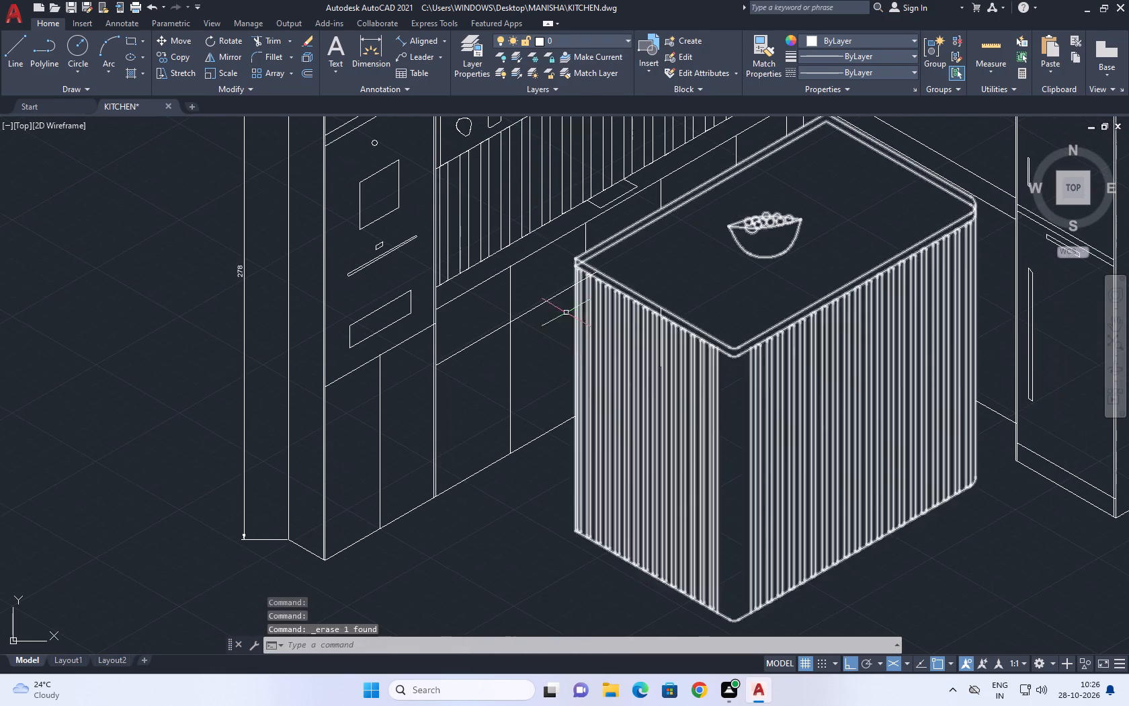
{"action": "middle_click_drag", "start_coordinate": [599, 279], "coordinate": [567, 325]}
{"action": "scroll", "coordinate": [567, 325], "scroll_direction": "up", "scroll_amount": 1}
{"action": "scroll", "coordinate": [694, 370], "scroll_direction": "up", "scroll_amount": 1}
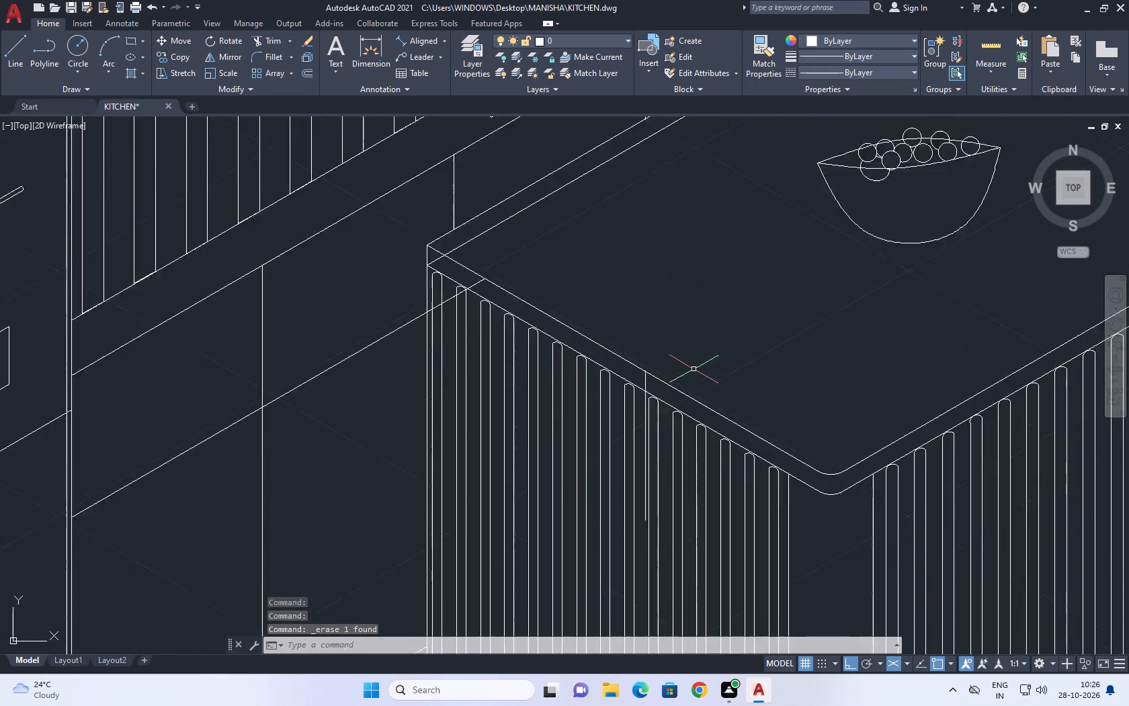
{"action": "scroll", "coordinate": [694, 368], "scroll_direction": "up", "scroll_amount": 1}
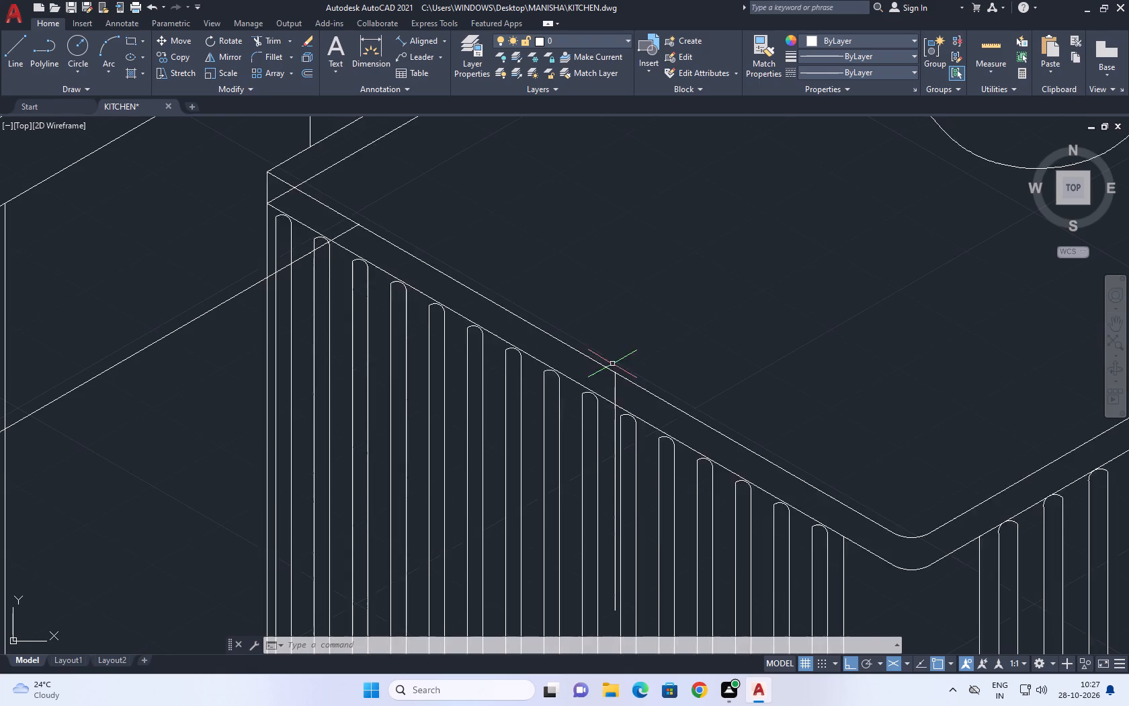
{"action": "scroll", "coordinate": [612, 362], "scroll_direction": "up", "scroll_amount": 3}
{"action": "left_click", "coordinate": [622, 458]}
{"action": "right_click_drag", "start_coordinate": [679, 343], "coordinate": [674, 335]}
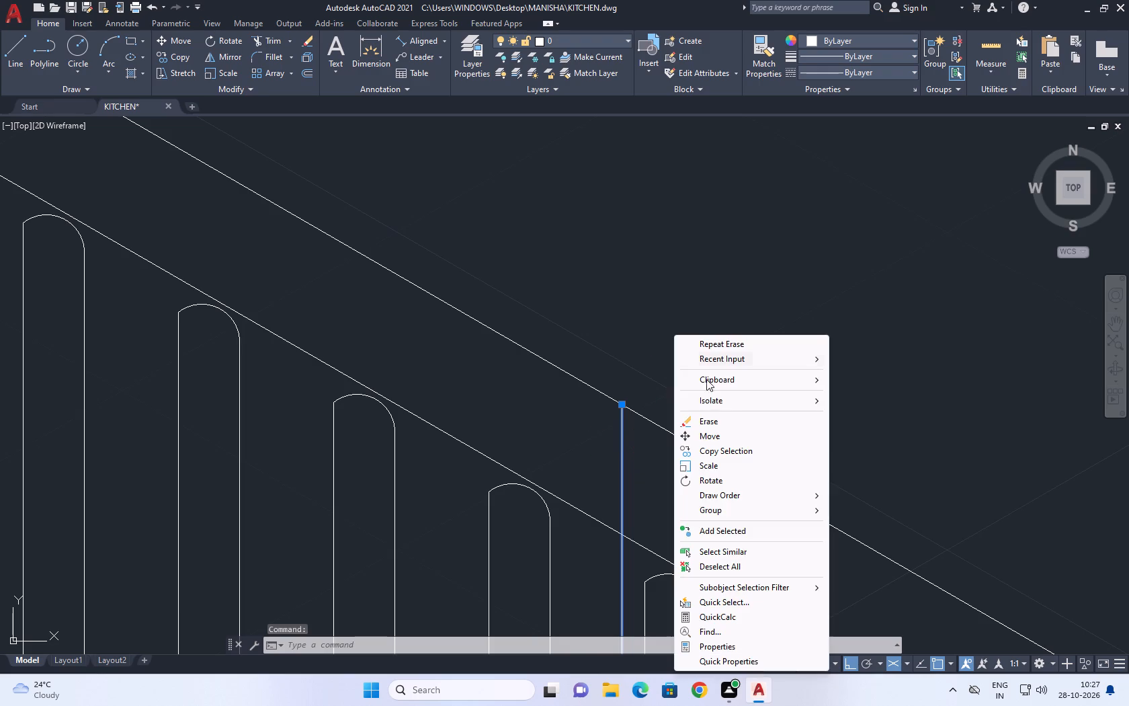
{"action": "left_click", "coordinate": [726, 416]}
Stretch the slanted base cabinet drawer line's end back to the island's left vertical edge, and deselect it.
{"action": "scroll", "coordinate": [733, 377], "scroll_direction": "down", "scroll_amount": 5}
{"action": "middle_click_drag", "start_coordinate": [779, 328], "coordinate": [782, 384]}
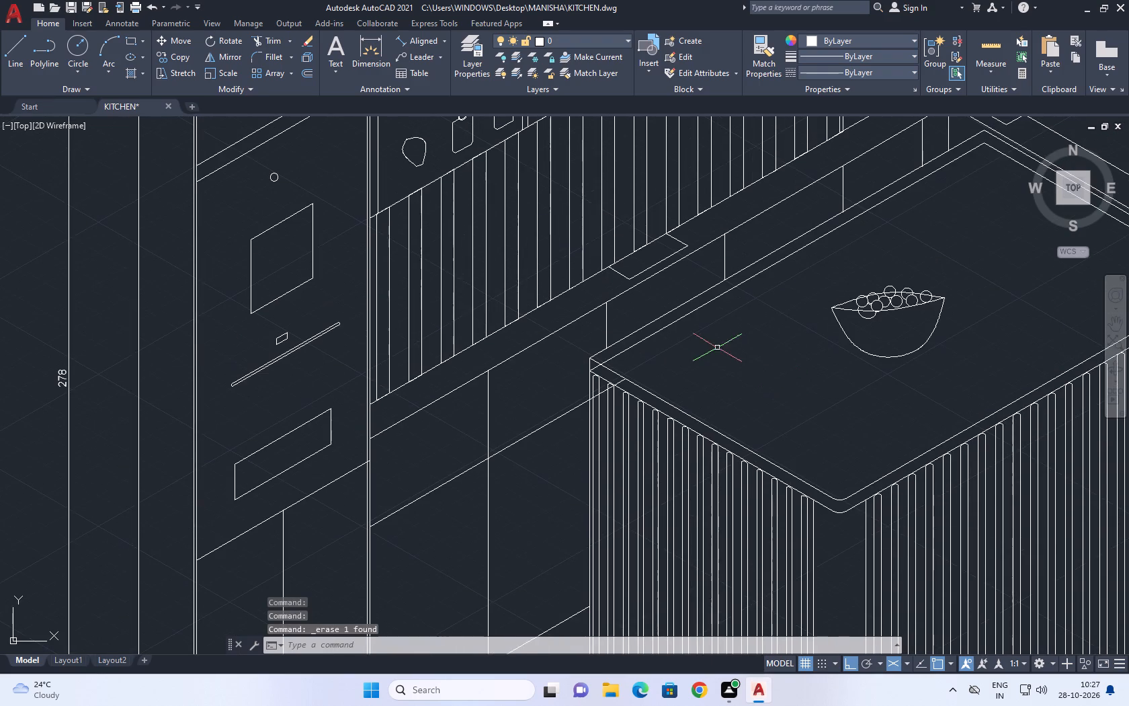
{"action": "scroll", "coordinate": [623, 390], "scroll_direction": "up", "scroll_amount": 3}
{"action": "left_click", "coordinate": [598, 370]}
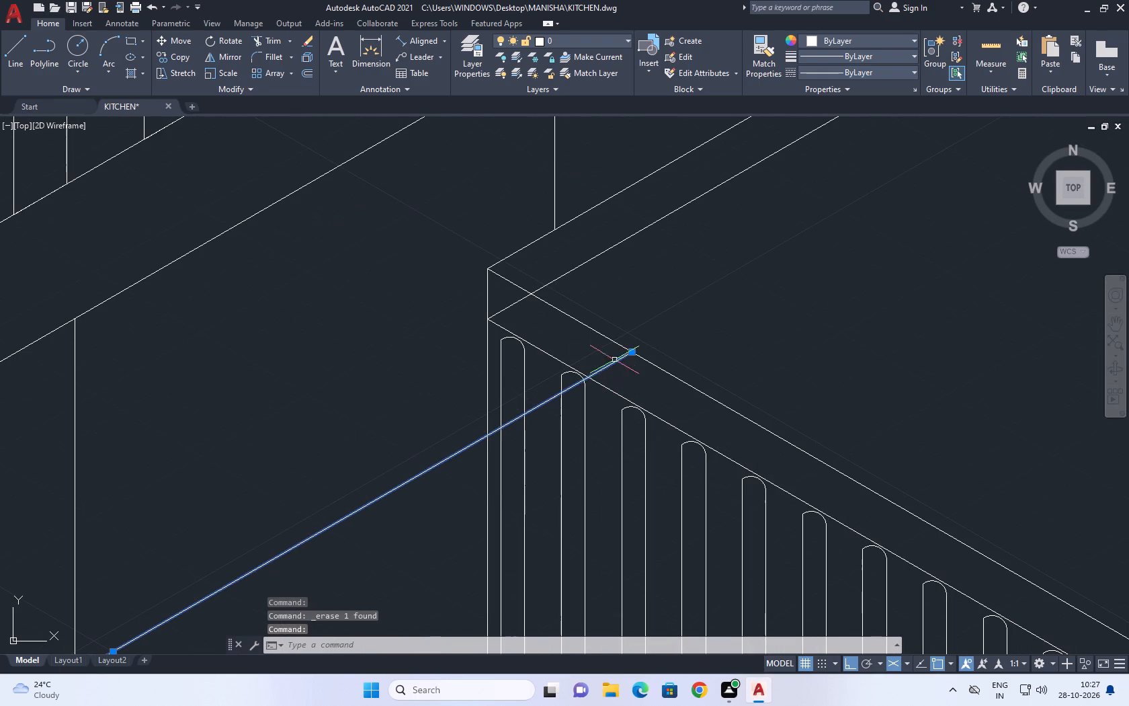
{"action": "left_click", "coordinate": [634, 351]}
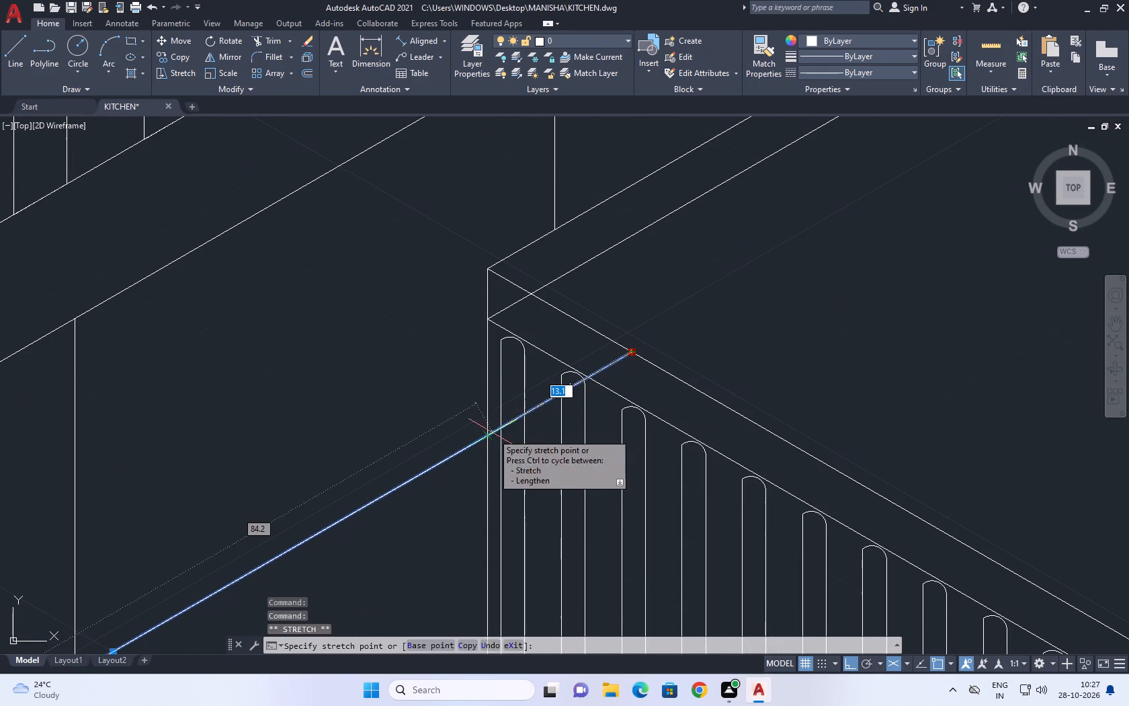
{"action": "left_click", "coordinate": [491, 433]}
{"action": "right_click_drag", "start_coordinate": [700, 338], "coordinate": [702, 346]}
{"action": "left_click", "coordinate": [787, 247]}
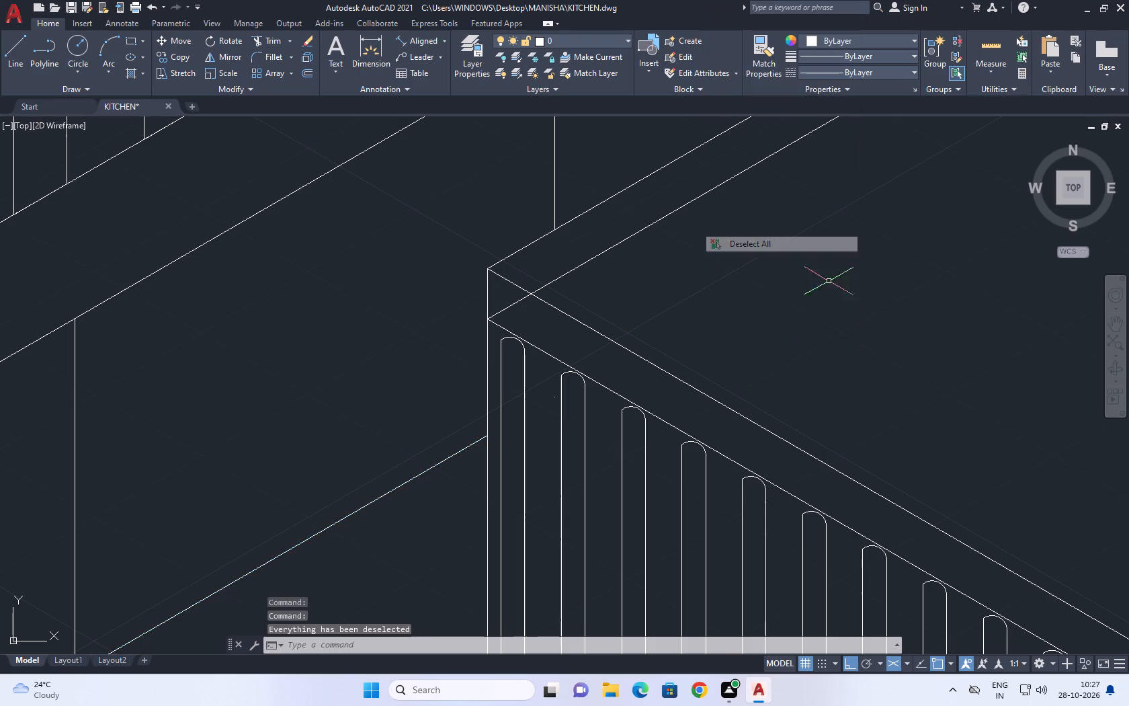
Erase the tiny stray fragment between the first two flutes on the island's left face.
{"action": "scroll", "coordinate": [826, 303], "scroll_direction": "down", "scroll_amount": 2}
{"action": "scroll", "coordinate": [712, 363], "scroll_direction": "up", "scroll_amount": 3}
{"action": "left_click", "coordinate": [701, 270]}
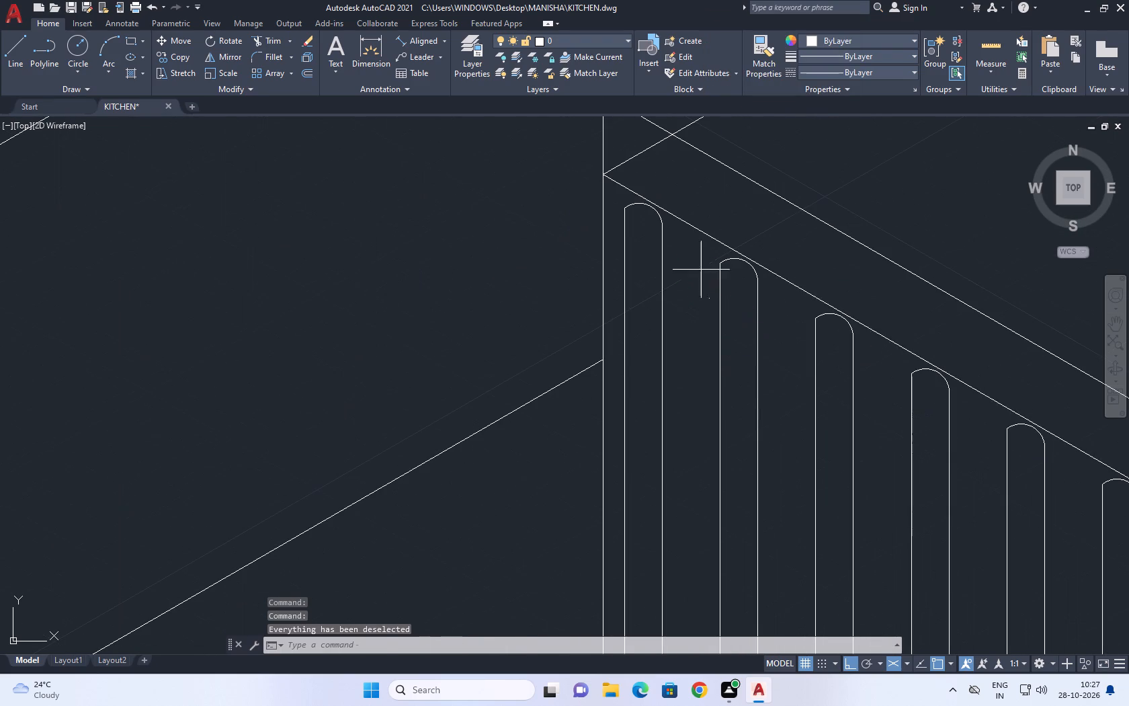
{"action": "left_click", "coordinate": [735, 363]}
{"action": "right_click_drag", "start_coordinate": [815, 282], "coordinate": [817, 293]}
{"action": "left_click", "coordinate": [871, 386]}
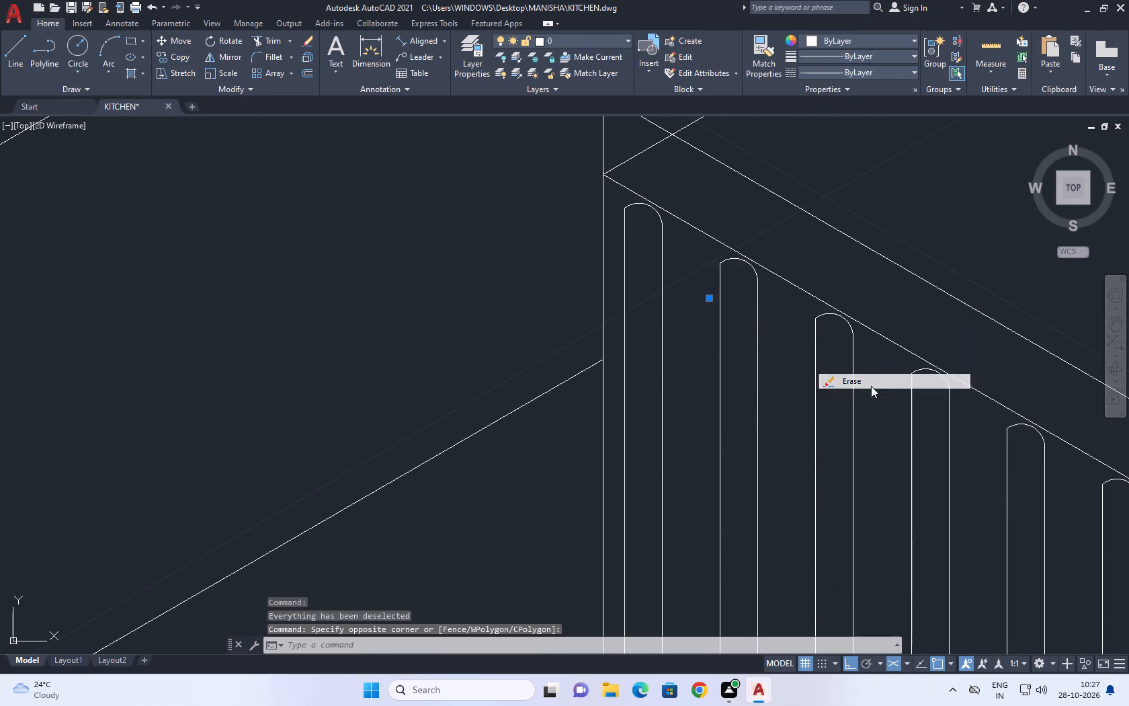
{"action": "scroll", "coordinate": [819, 307], "scroll_direction": "down", "scroll_amount": 3}
{"action": "left_click", "coordinate": [794, 247]}
{"action": "left_click", "coordinate": [874, 407]}
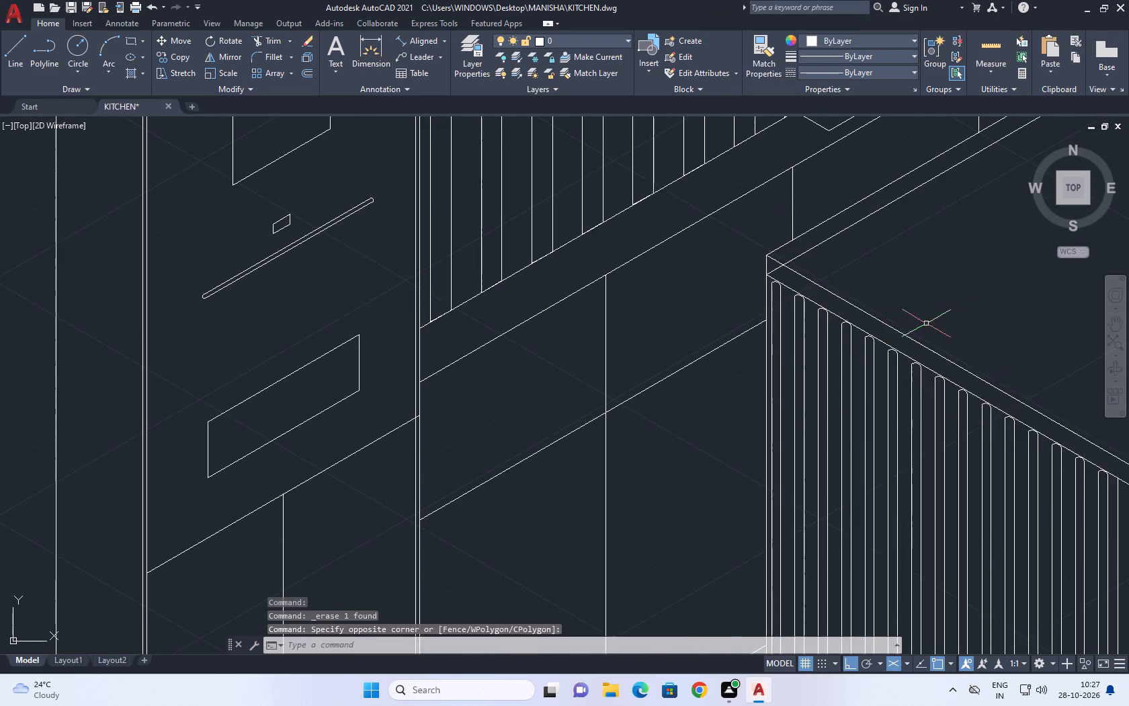
Check the whole isometric kitchen and the island's base for remaining hidden lines.
{"action": "middle_click_drag", "start_coordinate": [881, 342], "coordinate": [551, 510]}
{"action": "scroll", "coordinate": [1089, 590], "scroll_direction": "down", "scroll_amount": 4}
{"action": "middle_click_drag", "start_coordinate": [1044, 583], "coordinate": [849, 453]}
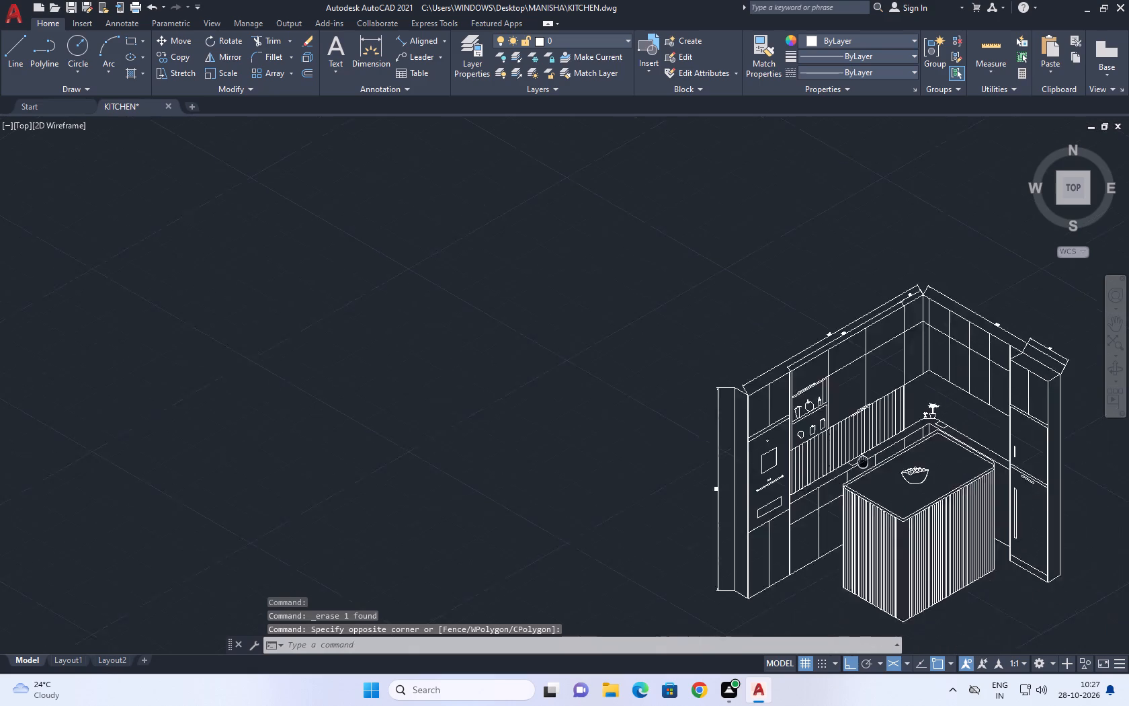
{"action": "middle_click_drag", "start_coordinate": [849, 453], "coordinate": [656, 327]}
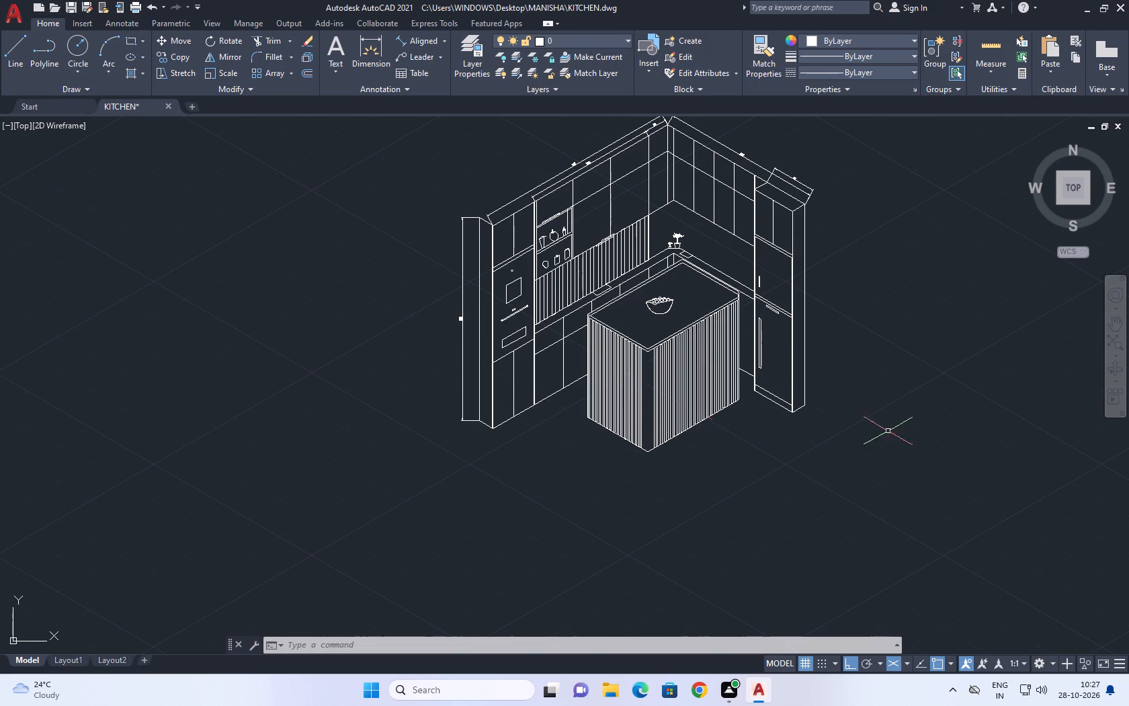
{"action": "middle_click_drag", "start_coordinate": [674, 336], "coordinate": [542, 230]}
{"action": "scroll", "coordinate": [568, 370], "scroll_direction": "up", "scroll_amount": 1}
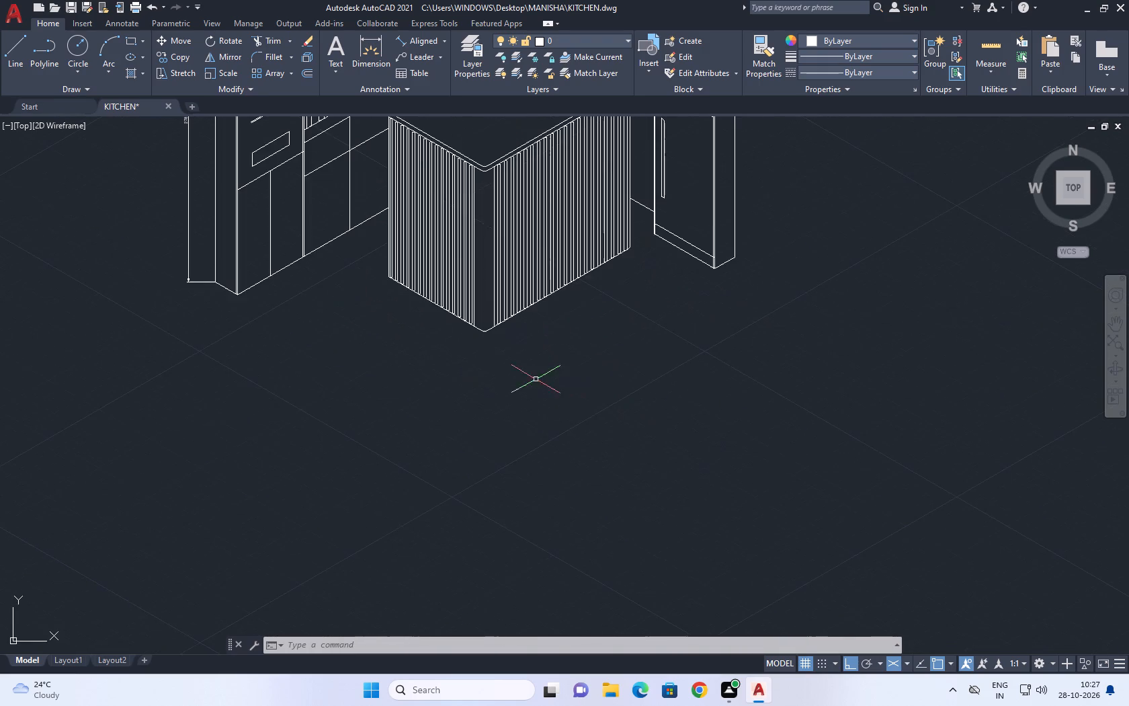
{"action": "middle_click_drag", "start_coordinate": [463, 372], "coordinate": [552, 491]}
{"action": "scroll", "coordinate": [614, 469], "scroll_direction": "down", "scroll_amount": 1}
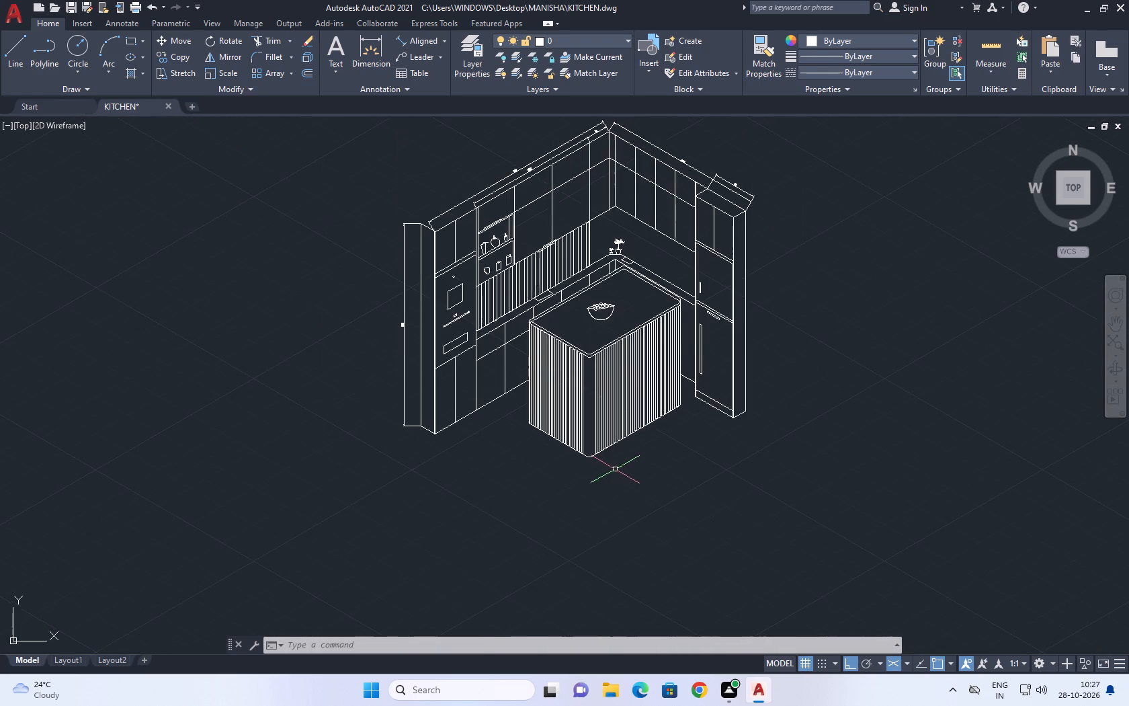
{"action": "scroll", "coordinate": [615, 469], "scroll_direction": "down", "scroll_amount": 1}
{"action": "middle_click_drag", "start_coordinate": [627, 486], "coordinate": [640, 529]}
Draw an isometric floor line outward from the lower edge of the island's right face, near its front corner.
{"action": "type", "text": "L"}
{"action": "key", "text": "space"}
{"action": "scroll", "coordinate": [628, 488], "scroll_direction": "up", "scroll_amount": 2}
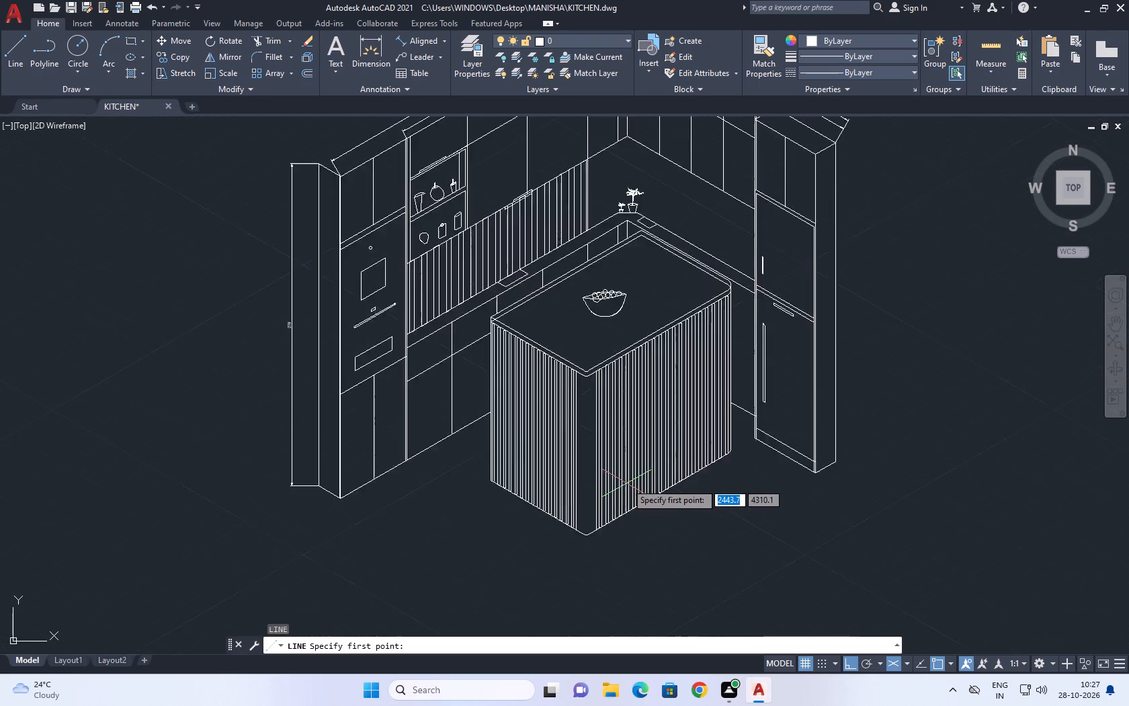
{"action": "scroll", "coordinate": [626, 483], "scroll_direction": "up", "scroll_amount": 3}
{"action": "middle_click_drag", "start_coordinate": [655, 515], "coordinate": [629, 335]}
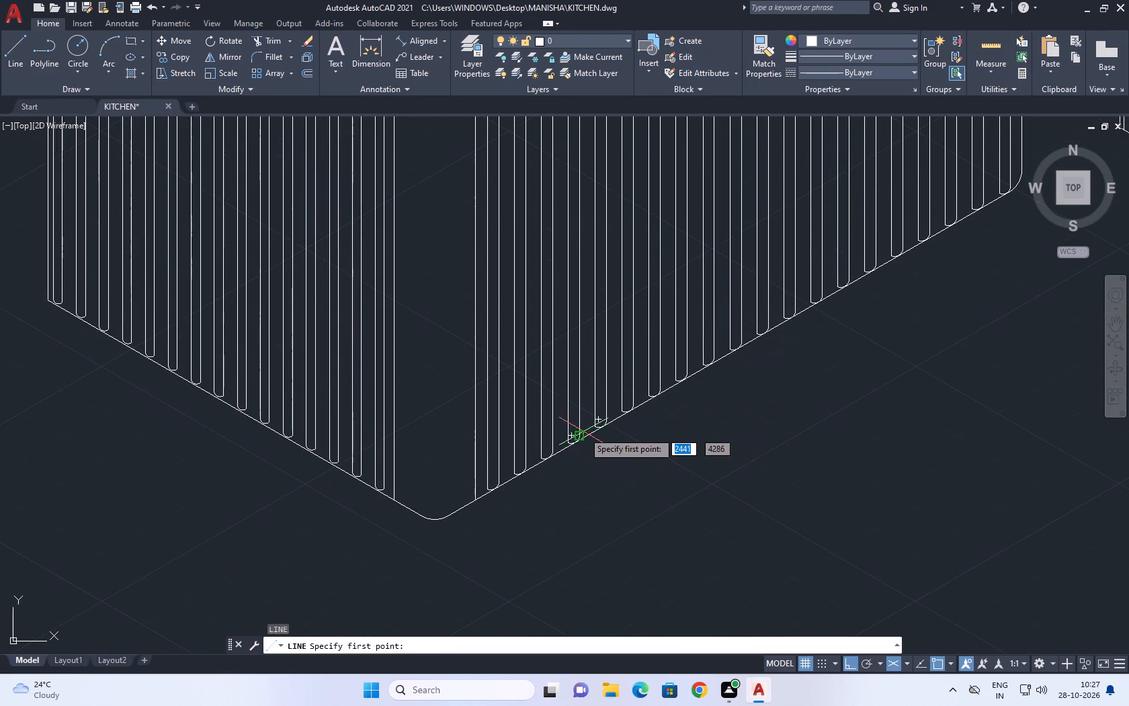
{"action": "left_click", "coordinate": [583, 432]}
{"action": "scroll", "coordinate": [664, 453], "scroll_direction": "down", "scroll_amount": 4}
{"action": "left_click", "coordinate": [700, 510]}
{"action": "key", "text": "space"}
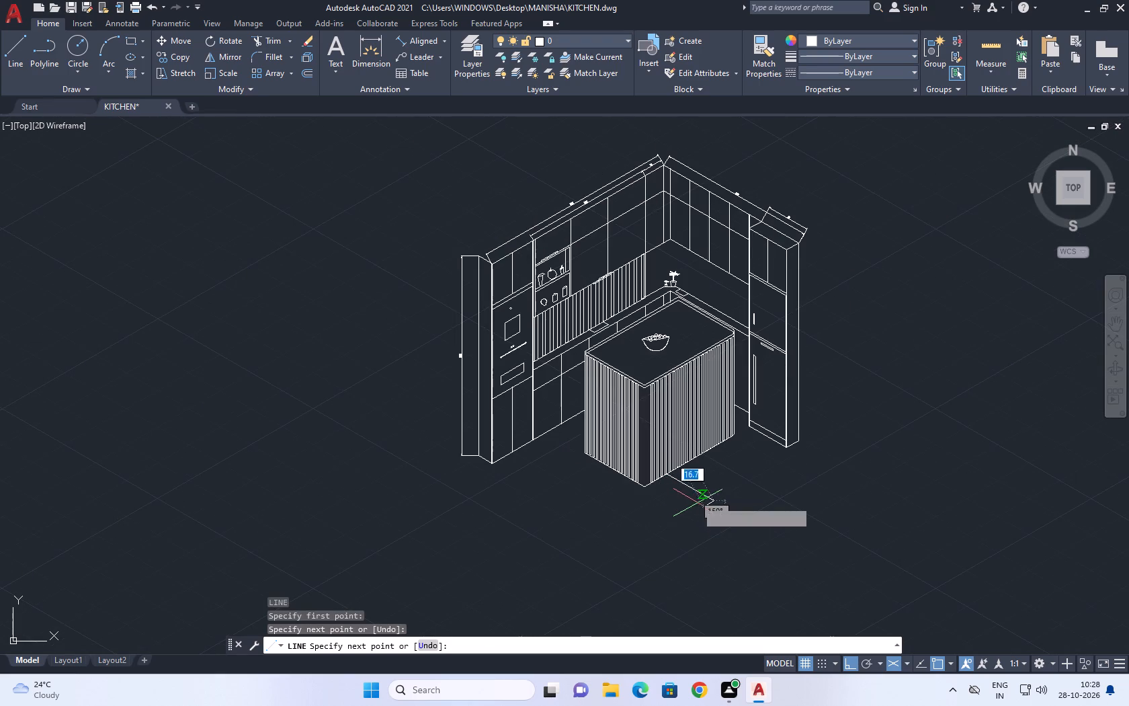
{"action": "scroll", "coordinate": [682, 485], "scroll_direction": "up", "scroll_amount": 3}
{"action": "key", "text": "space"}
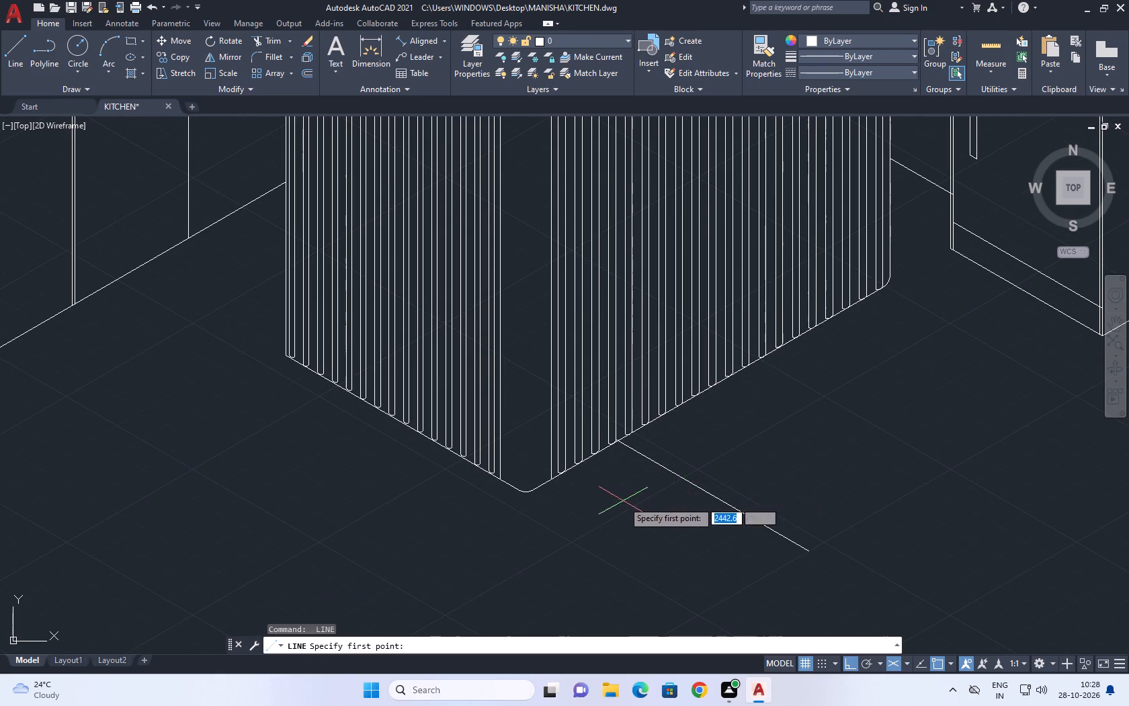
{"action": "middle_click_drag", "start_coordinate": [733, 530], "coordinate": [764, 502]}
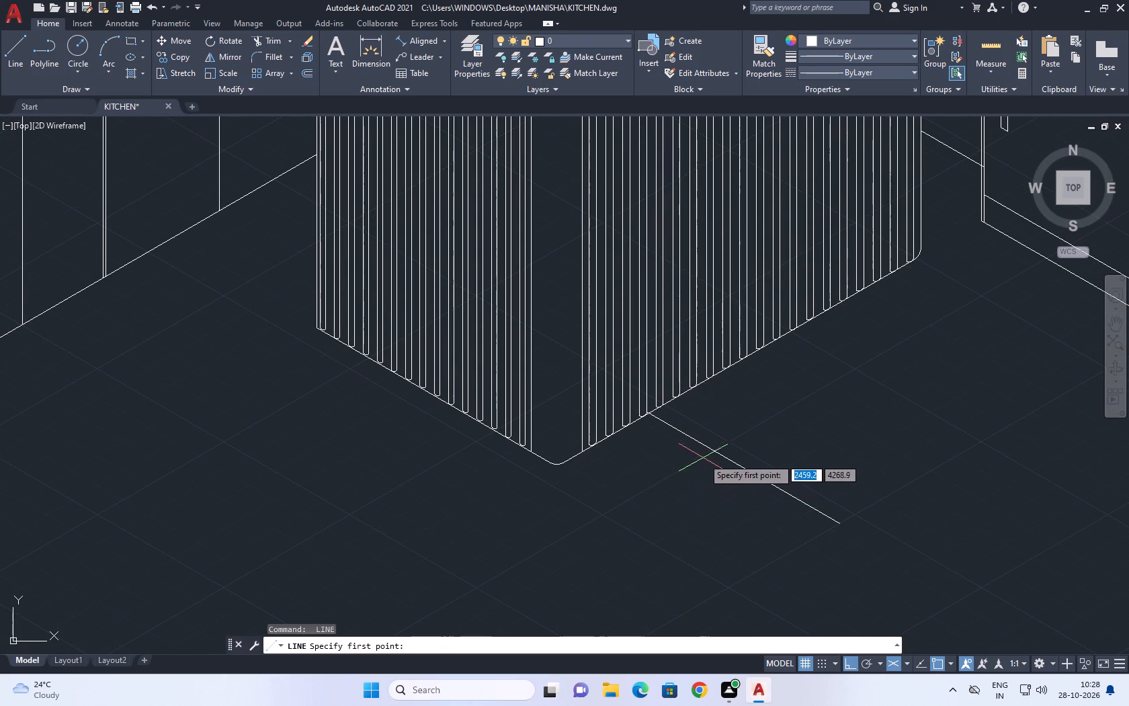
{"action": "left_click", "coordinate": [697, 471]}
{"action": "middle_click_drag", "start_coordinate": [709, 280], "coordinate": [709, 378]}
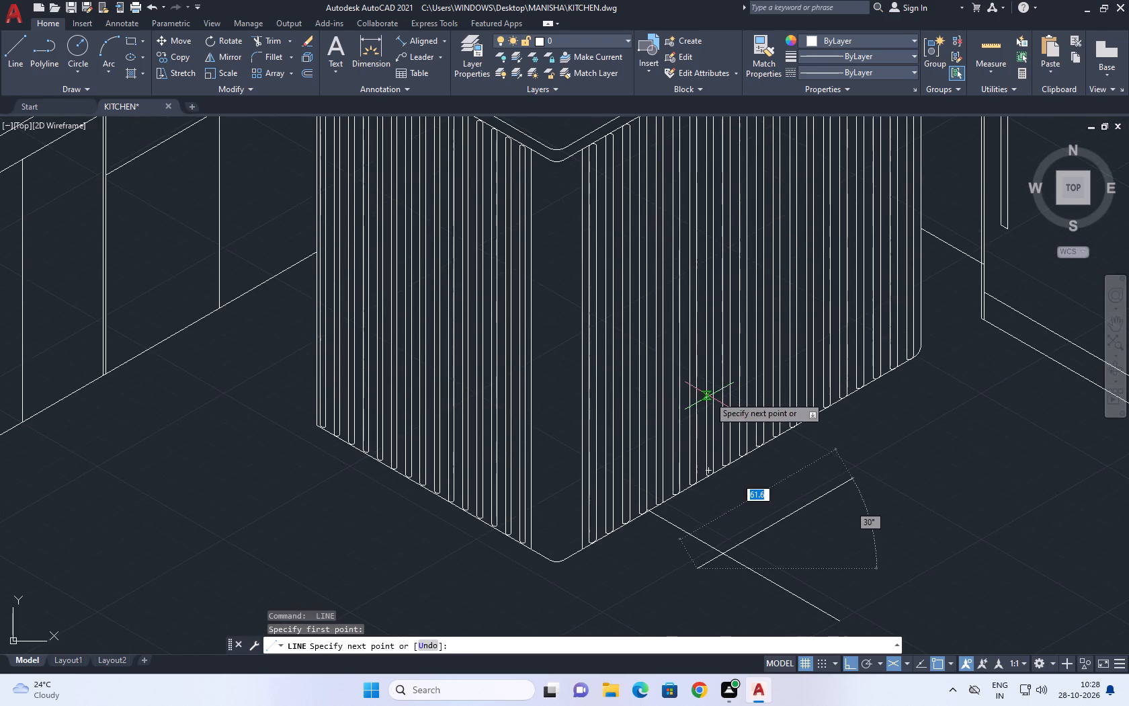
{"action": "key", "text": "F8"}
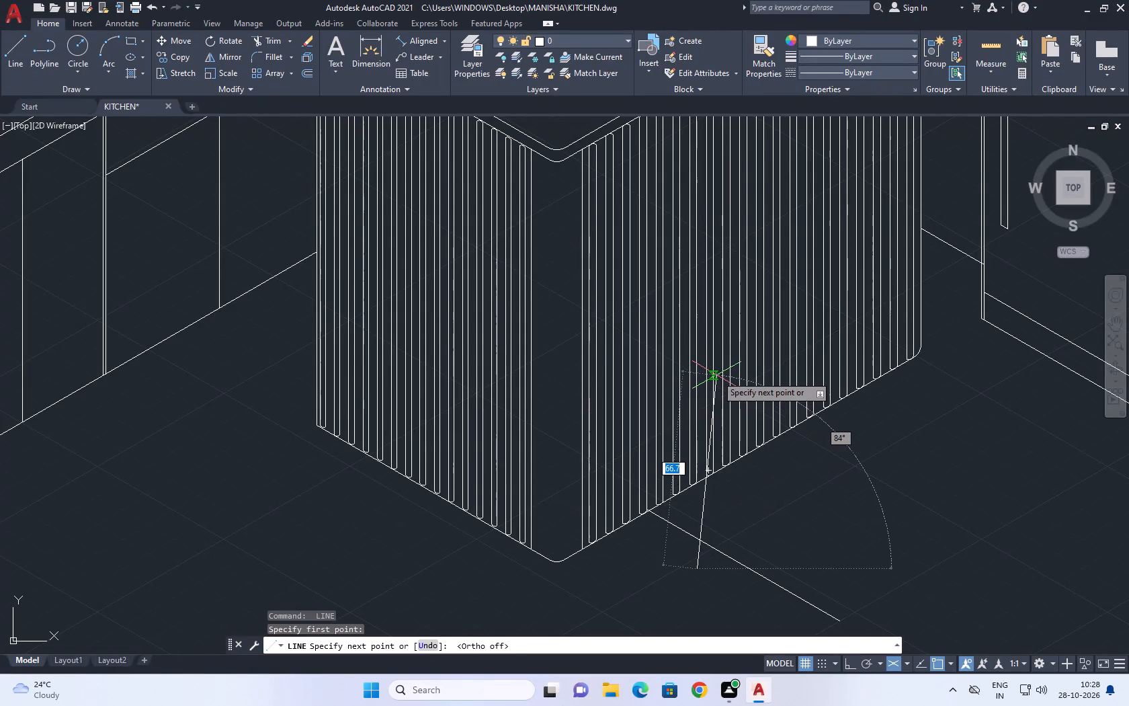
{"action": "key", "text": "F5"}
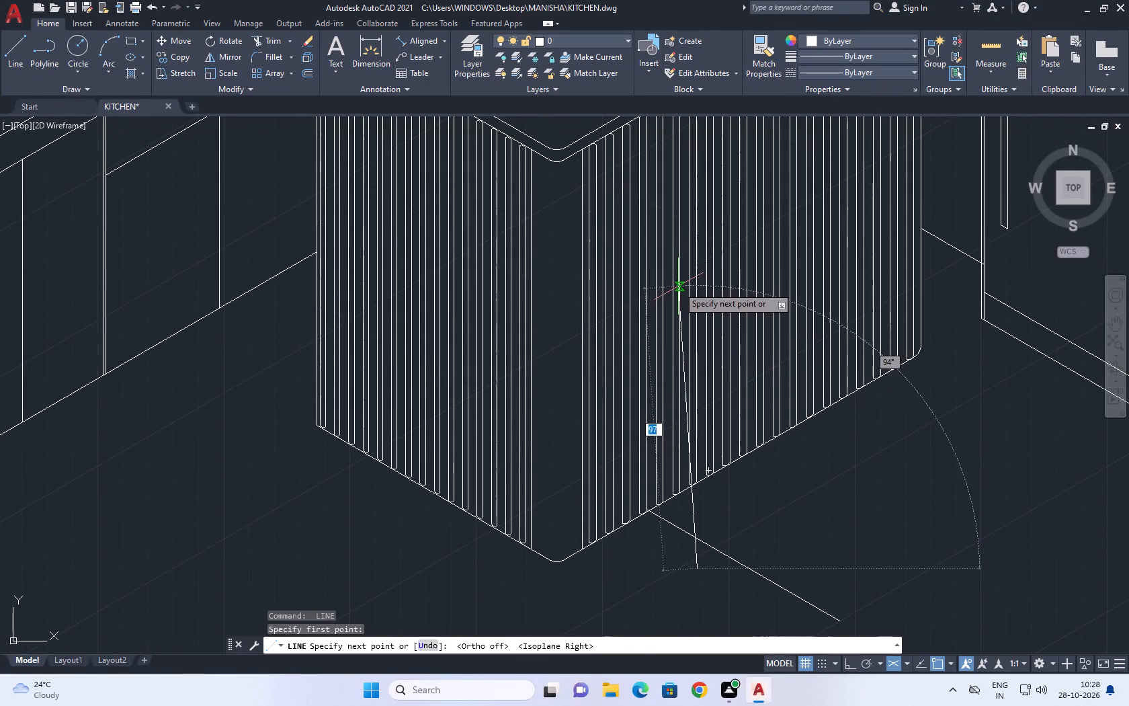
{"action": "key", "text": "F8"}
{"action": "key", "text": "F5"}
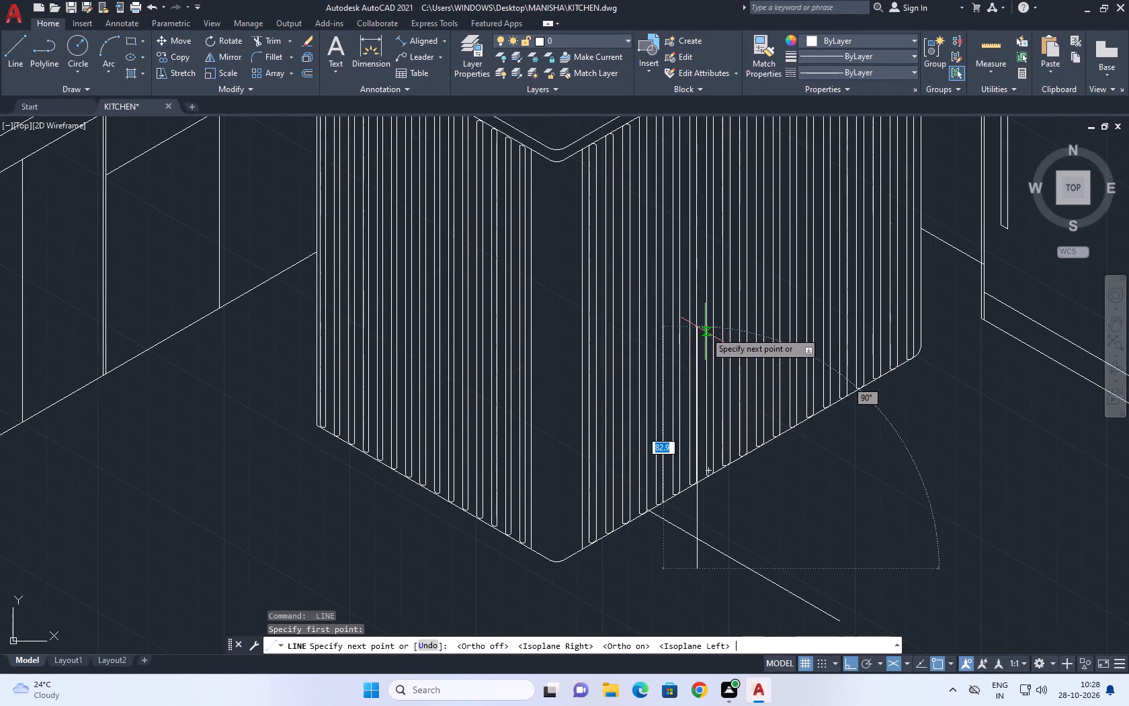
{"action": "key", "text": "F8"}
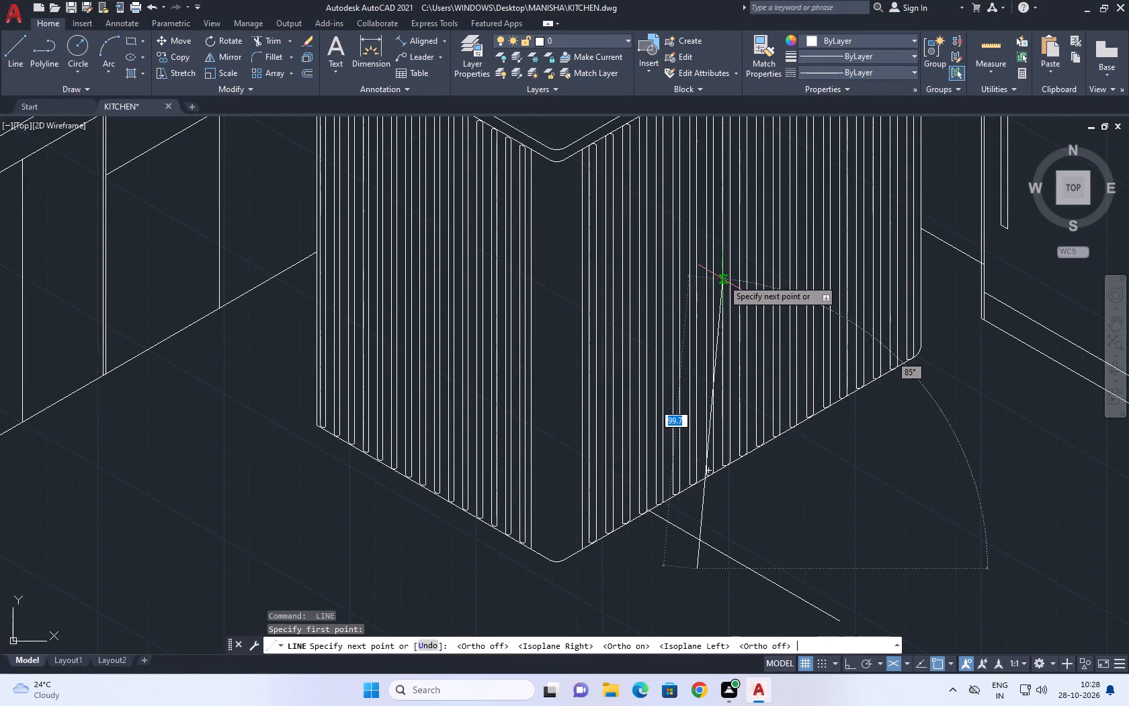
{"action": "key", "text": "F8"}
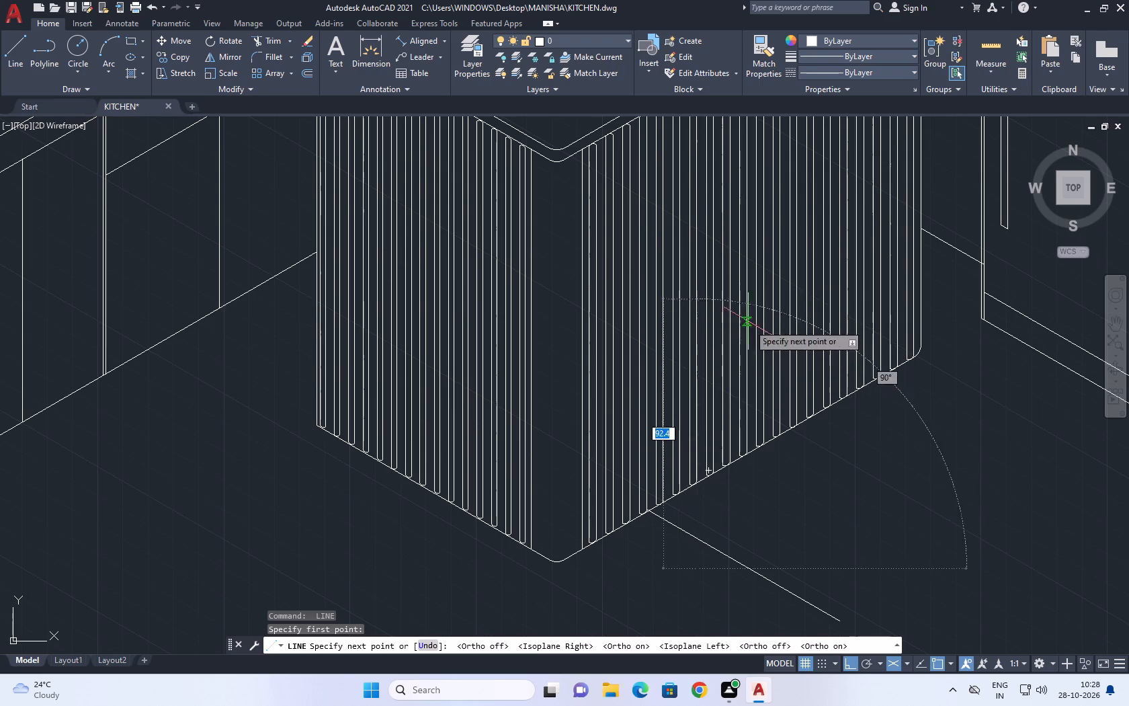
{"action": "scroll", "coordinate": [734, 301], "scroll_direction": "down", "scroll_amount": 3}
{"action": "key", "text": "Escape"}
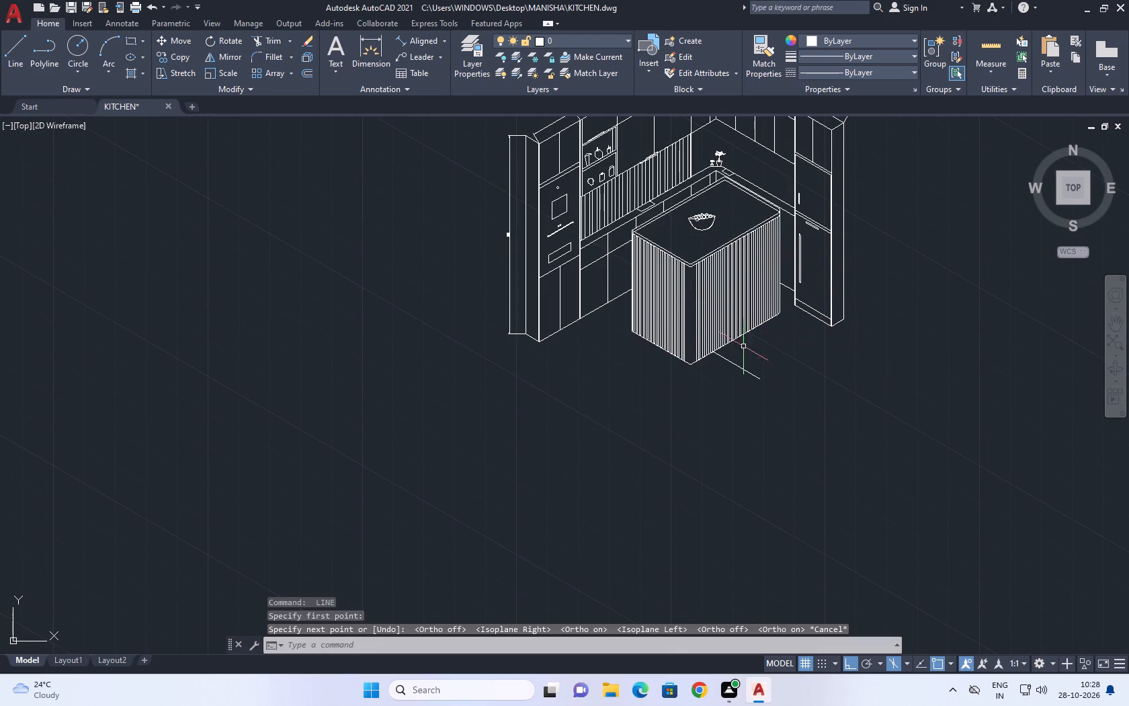
With ortho off, draw a near-vertical line about 181 long at 86° in the empty area beyond the fridge cabinet.
{"action": "scroll", "coordinate": [755, 391], "scroll_direction": "up", "scroll_amount": 3}
{"action": "scroll", "coordinate": [763, 348], "scroll_direction": "down", "scroll_amount": 3}
{"action": "middle_click_drag", "start_coordinate": [849, 330], "coordinate": [654, 393]}
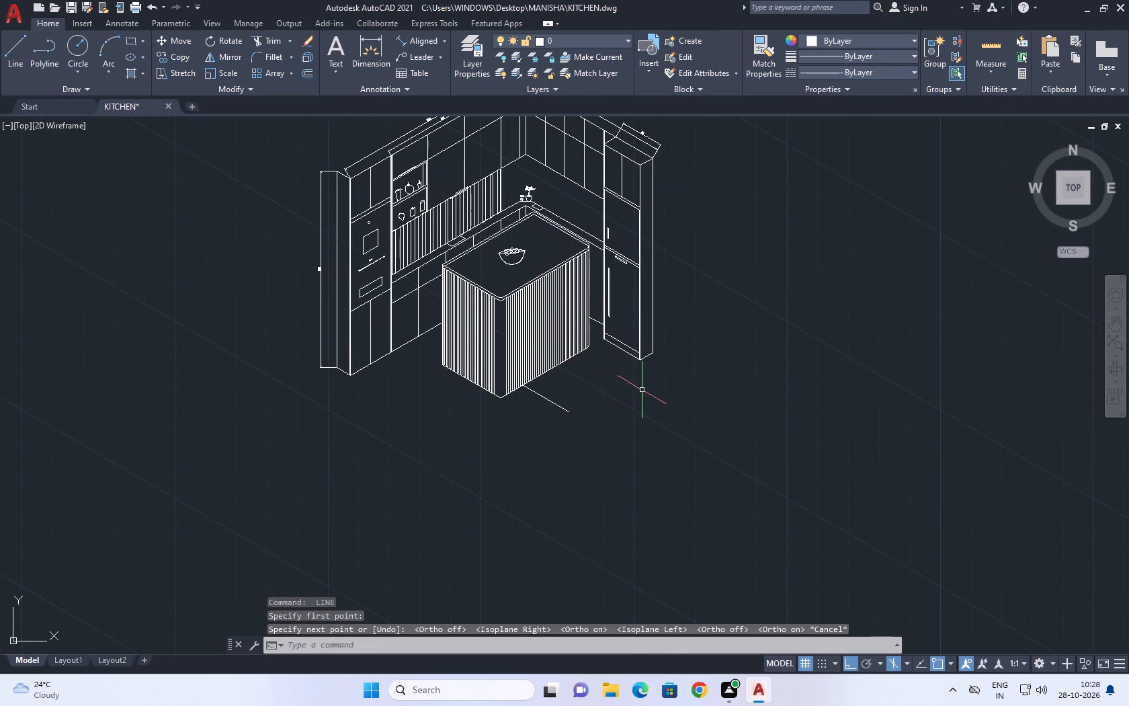
{"action": "key", "text": "l"}
{"action": "key", "text": "space"}
{"action": "left_click", "coordinate": [748, 418]}
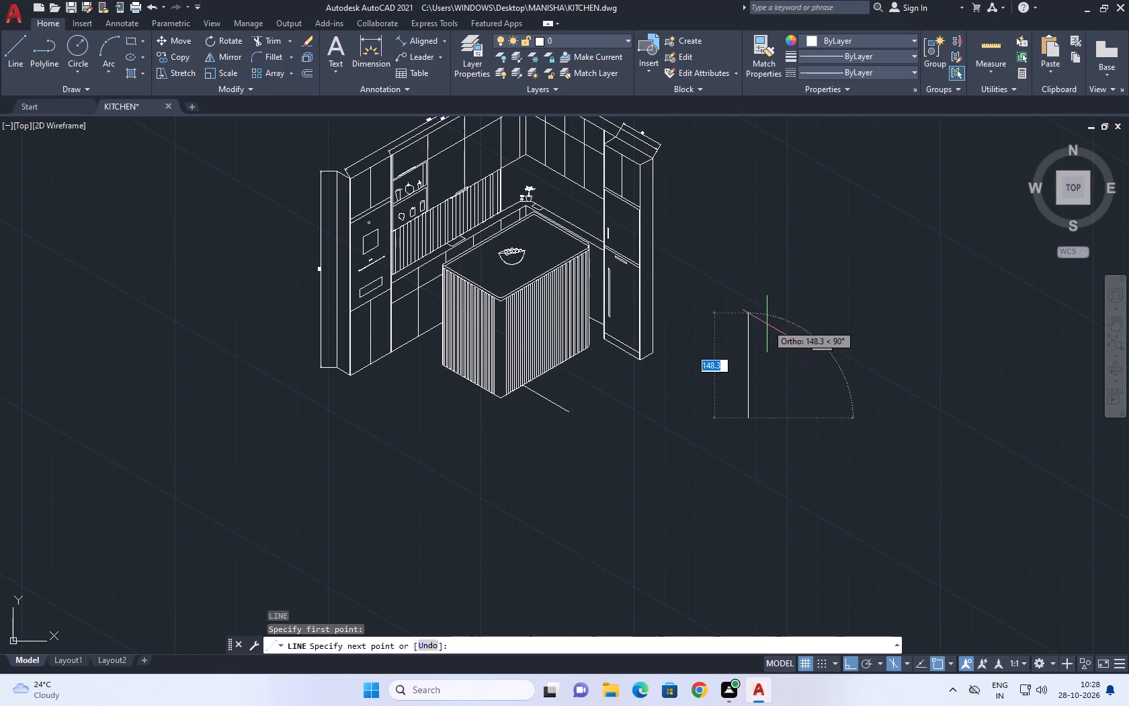
{"action": "key", "text": "F8"}
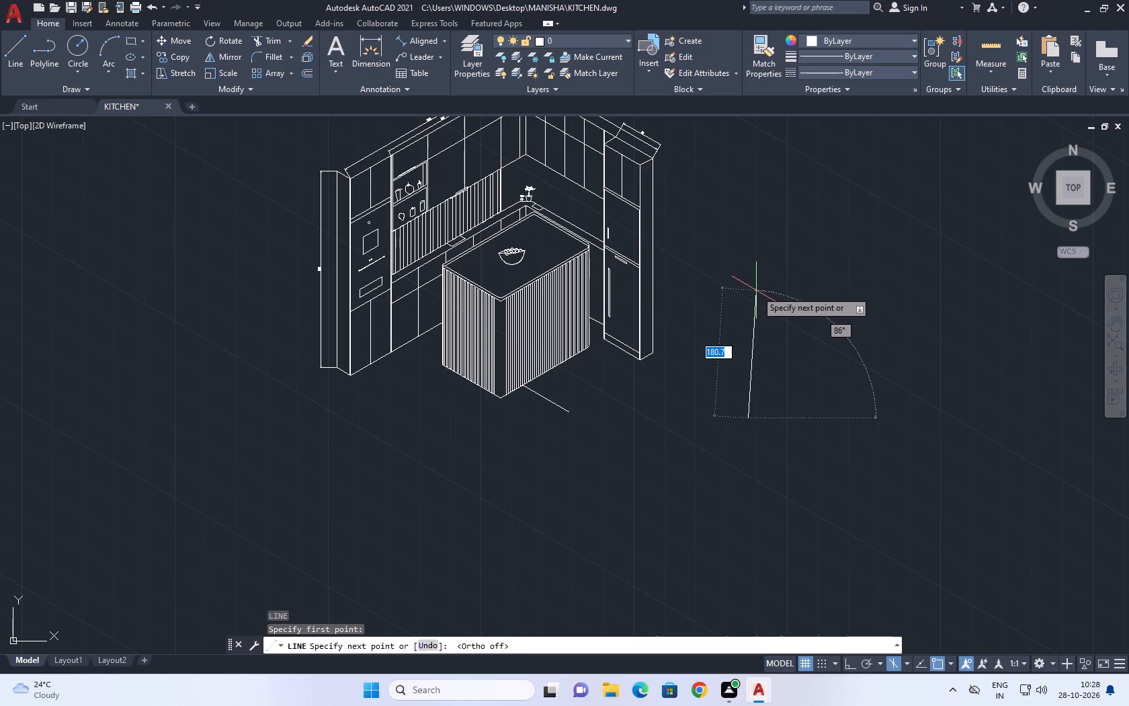
{"action": "left_click", "coordinate": [756, 290]}
{"action": "key", "text": "Escape"}
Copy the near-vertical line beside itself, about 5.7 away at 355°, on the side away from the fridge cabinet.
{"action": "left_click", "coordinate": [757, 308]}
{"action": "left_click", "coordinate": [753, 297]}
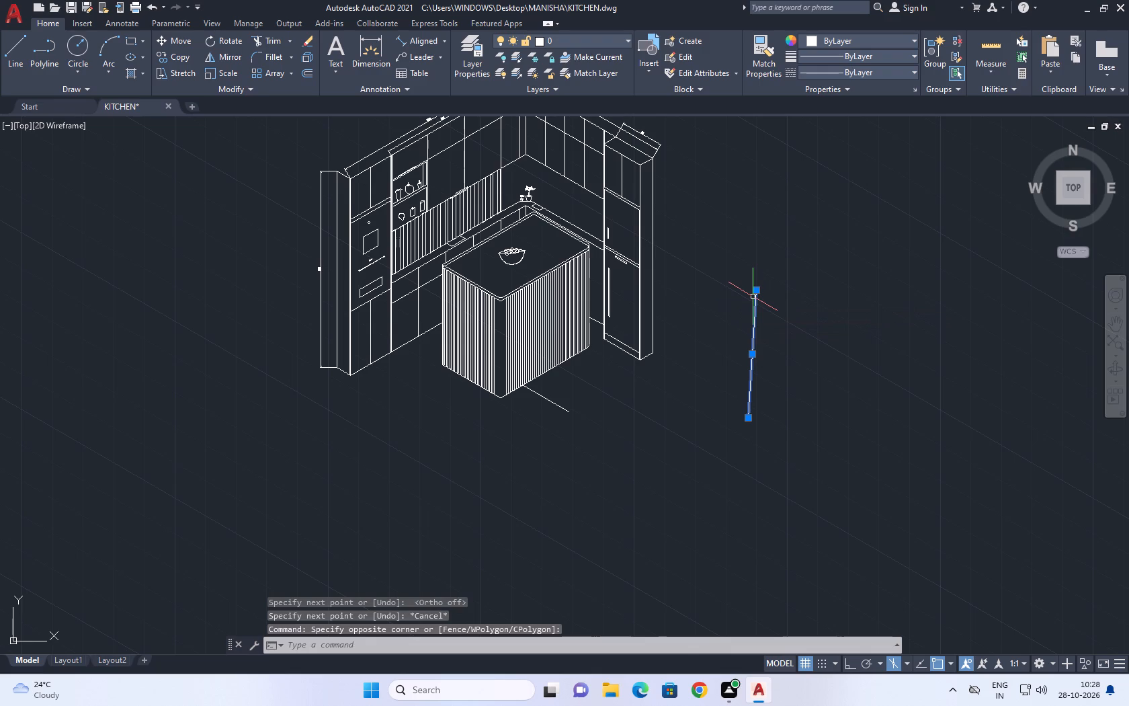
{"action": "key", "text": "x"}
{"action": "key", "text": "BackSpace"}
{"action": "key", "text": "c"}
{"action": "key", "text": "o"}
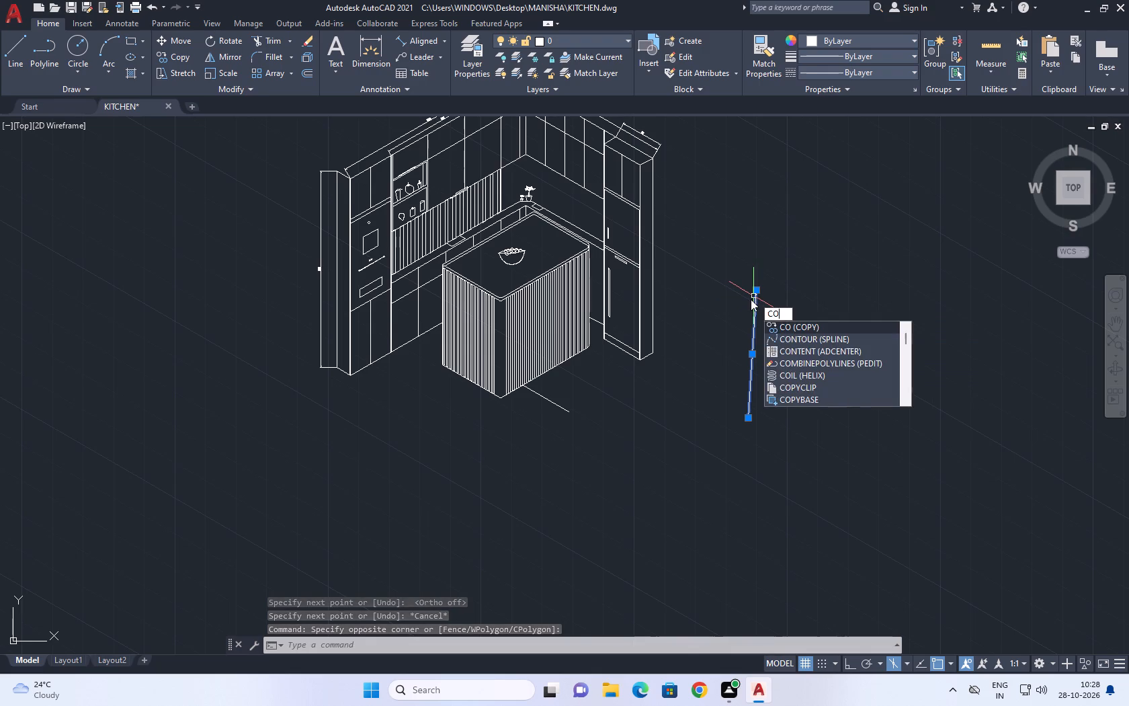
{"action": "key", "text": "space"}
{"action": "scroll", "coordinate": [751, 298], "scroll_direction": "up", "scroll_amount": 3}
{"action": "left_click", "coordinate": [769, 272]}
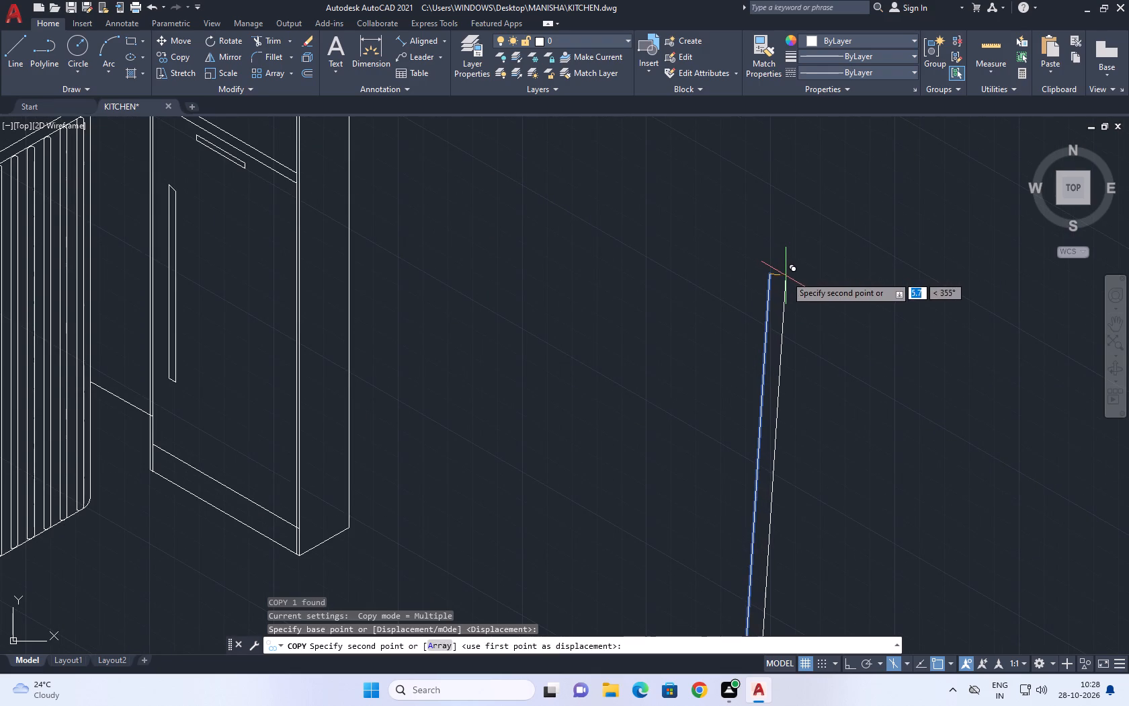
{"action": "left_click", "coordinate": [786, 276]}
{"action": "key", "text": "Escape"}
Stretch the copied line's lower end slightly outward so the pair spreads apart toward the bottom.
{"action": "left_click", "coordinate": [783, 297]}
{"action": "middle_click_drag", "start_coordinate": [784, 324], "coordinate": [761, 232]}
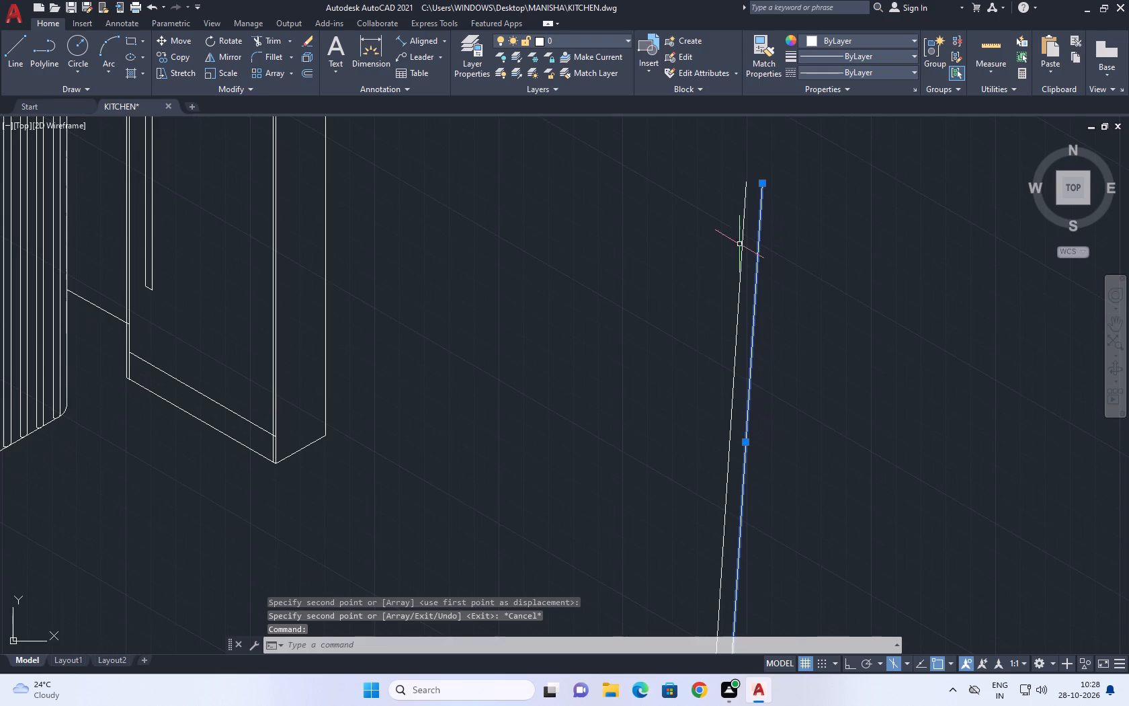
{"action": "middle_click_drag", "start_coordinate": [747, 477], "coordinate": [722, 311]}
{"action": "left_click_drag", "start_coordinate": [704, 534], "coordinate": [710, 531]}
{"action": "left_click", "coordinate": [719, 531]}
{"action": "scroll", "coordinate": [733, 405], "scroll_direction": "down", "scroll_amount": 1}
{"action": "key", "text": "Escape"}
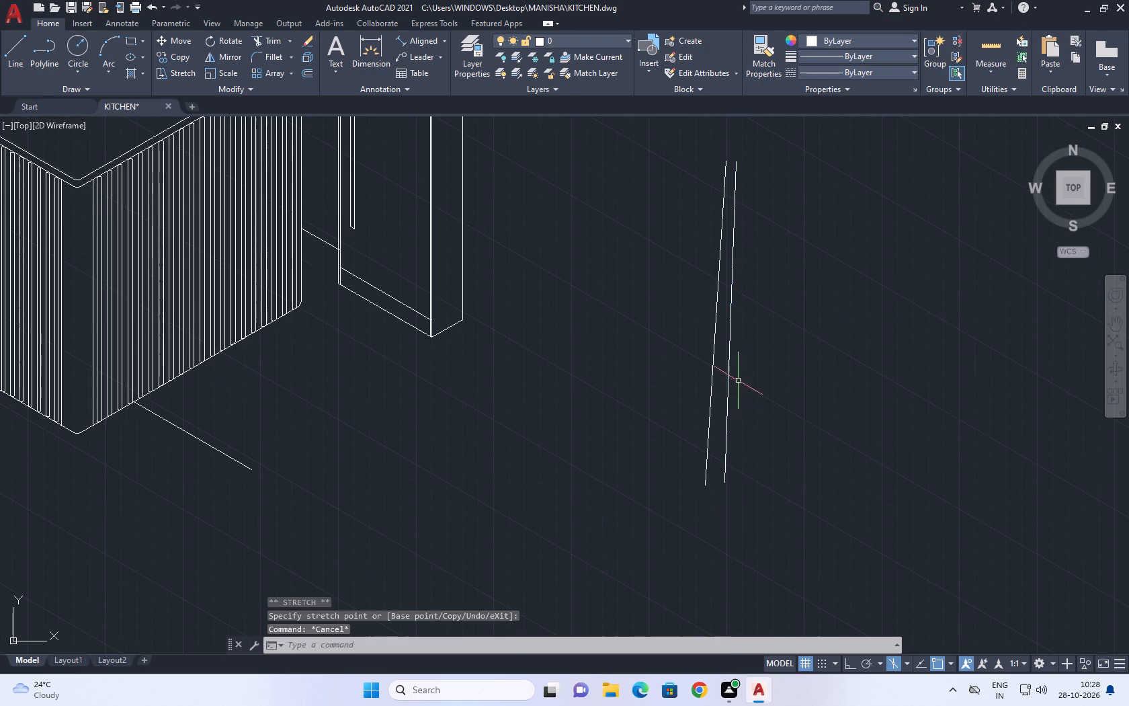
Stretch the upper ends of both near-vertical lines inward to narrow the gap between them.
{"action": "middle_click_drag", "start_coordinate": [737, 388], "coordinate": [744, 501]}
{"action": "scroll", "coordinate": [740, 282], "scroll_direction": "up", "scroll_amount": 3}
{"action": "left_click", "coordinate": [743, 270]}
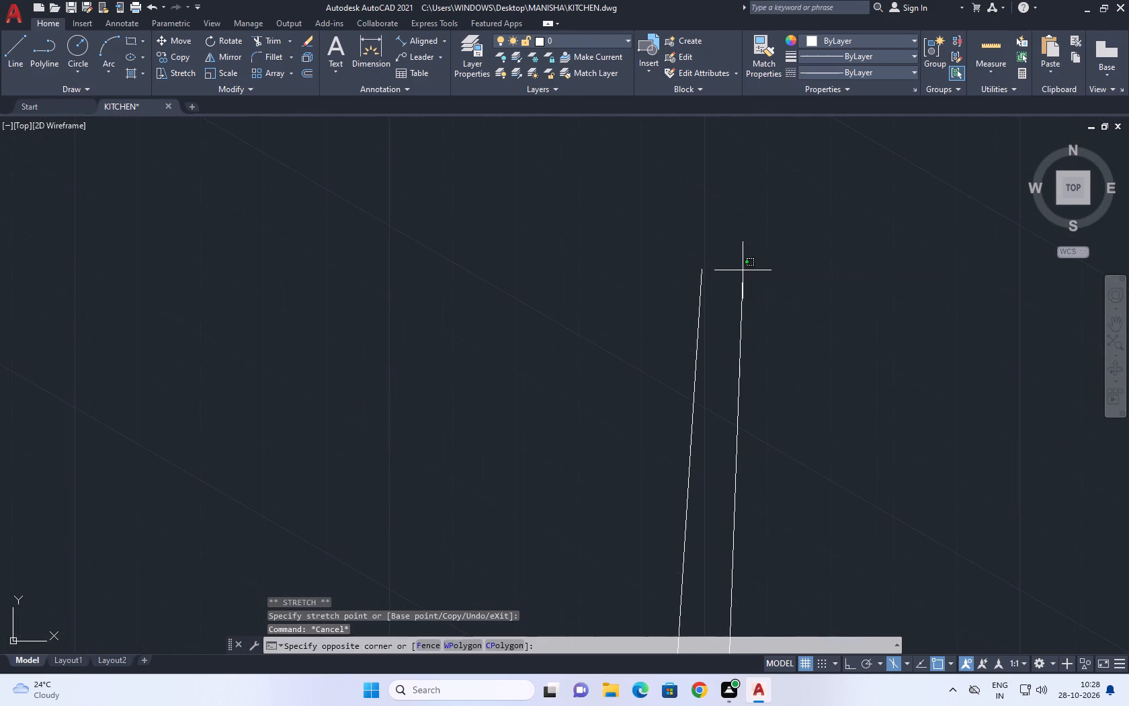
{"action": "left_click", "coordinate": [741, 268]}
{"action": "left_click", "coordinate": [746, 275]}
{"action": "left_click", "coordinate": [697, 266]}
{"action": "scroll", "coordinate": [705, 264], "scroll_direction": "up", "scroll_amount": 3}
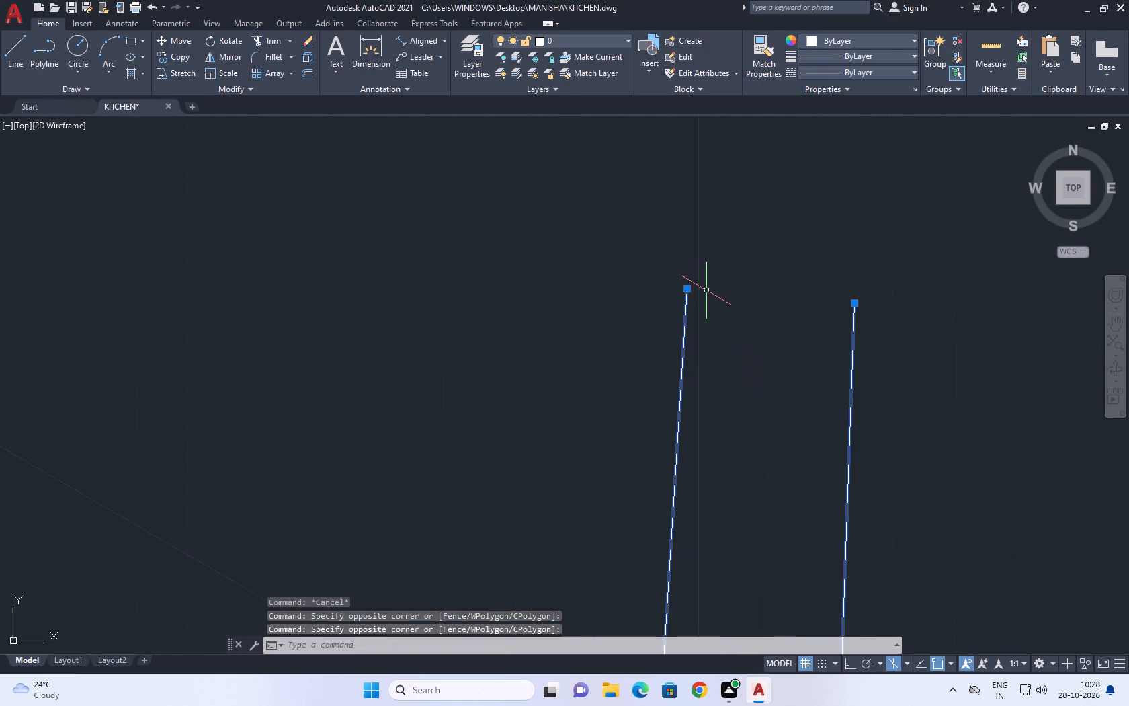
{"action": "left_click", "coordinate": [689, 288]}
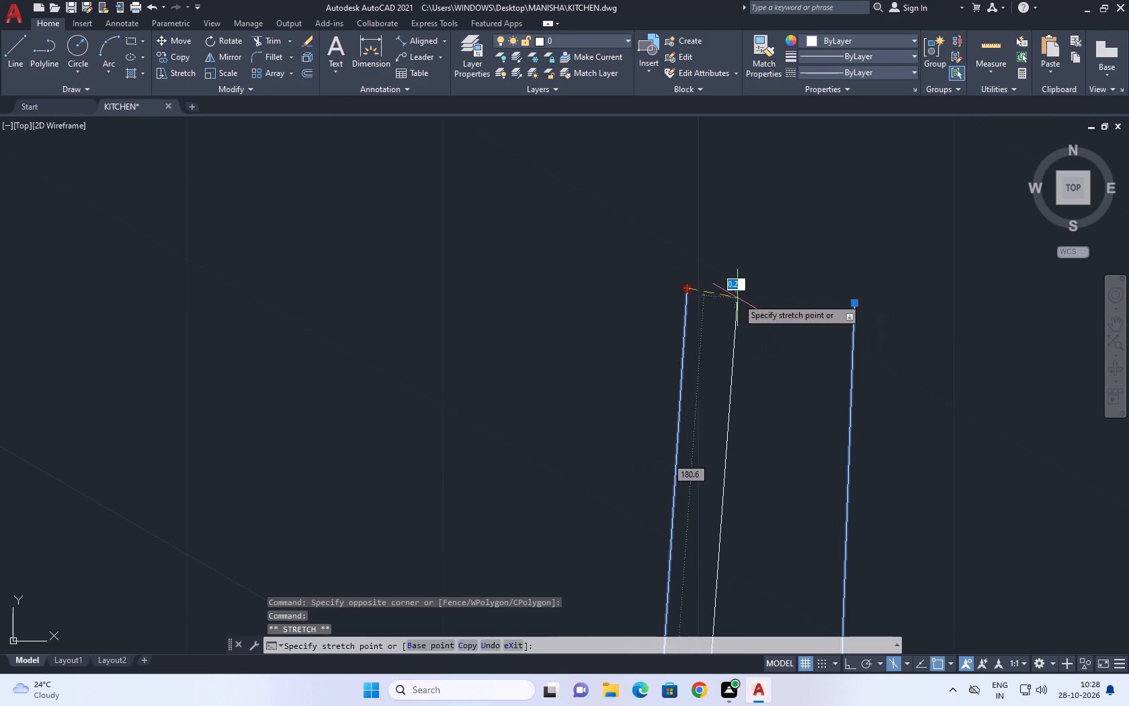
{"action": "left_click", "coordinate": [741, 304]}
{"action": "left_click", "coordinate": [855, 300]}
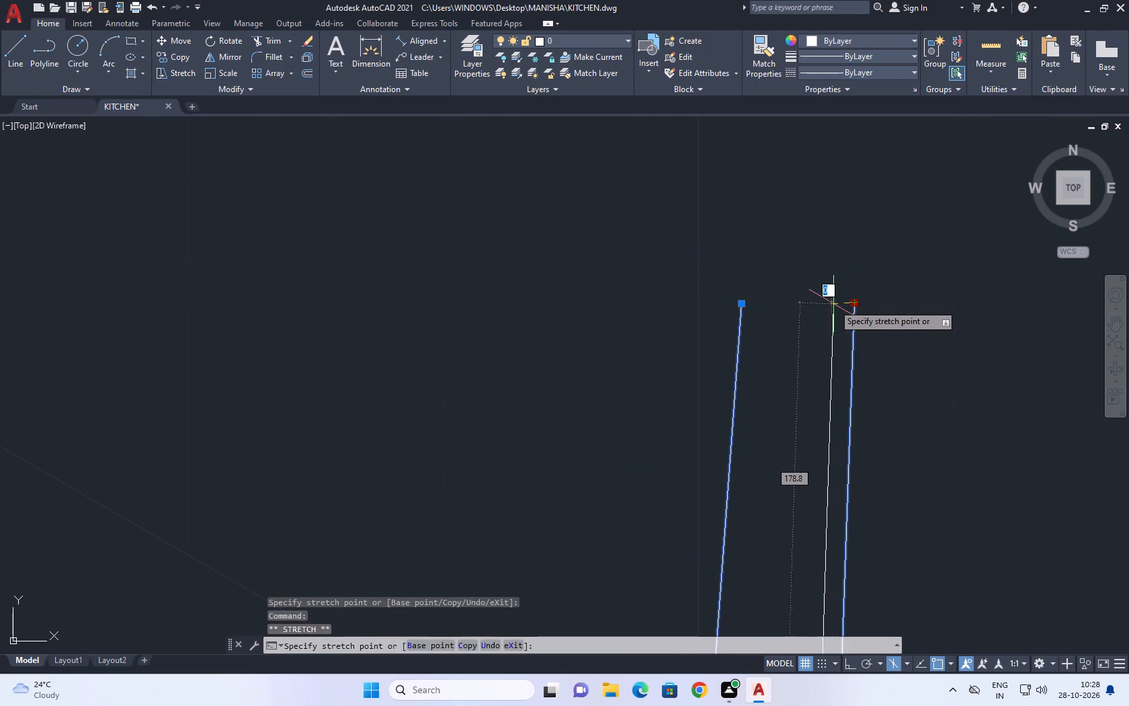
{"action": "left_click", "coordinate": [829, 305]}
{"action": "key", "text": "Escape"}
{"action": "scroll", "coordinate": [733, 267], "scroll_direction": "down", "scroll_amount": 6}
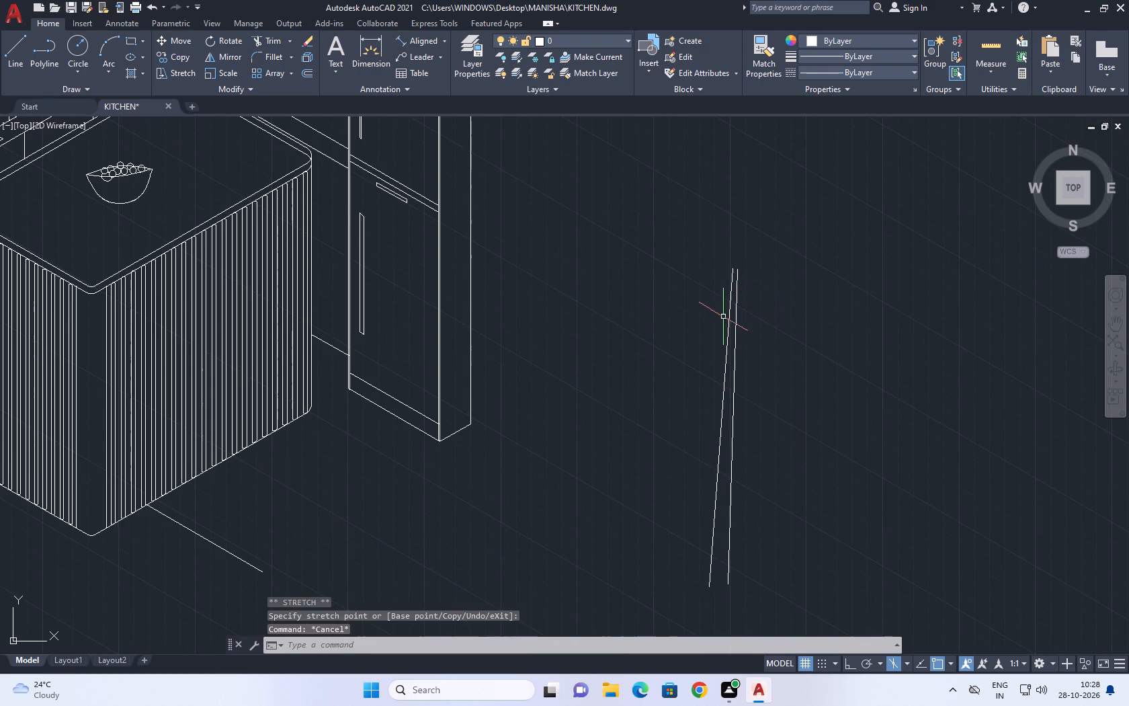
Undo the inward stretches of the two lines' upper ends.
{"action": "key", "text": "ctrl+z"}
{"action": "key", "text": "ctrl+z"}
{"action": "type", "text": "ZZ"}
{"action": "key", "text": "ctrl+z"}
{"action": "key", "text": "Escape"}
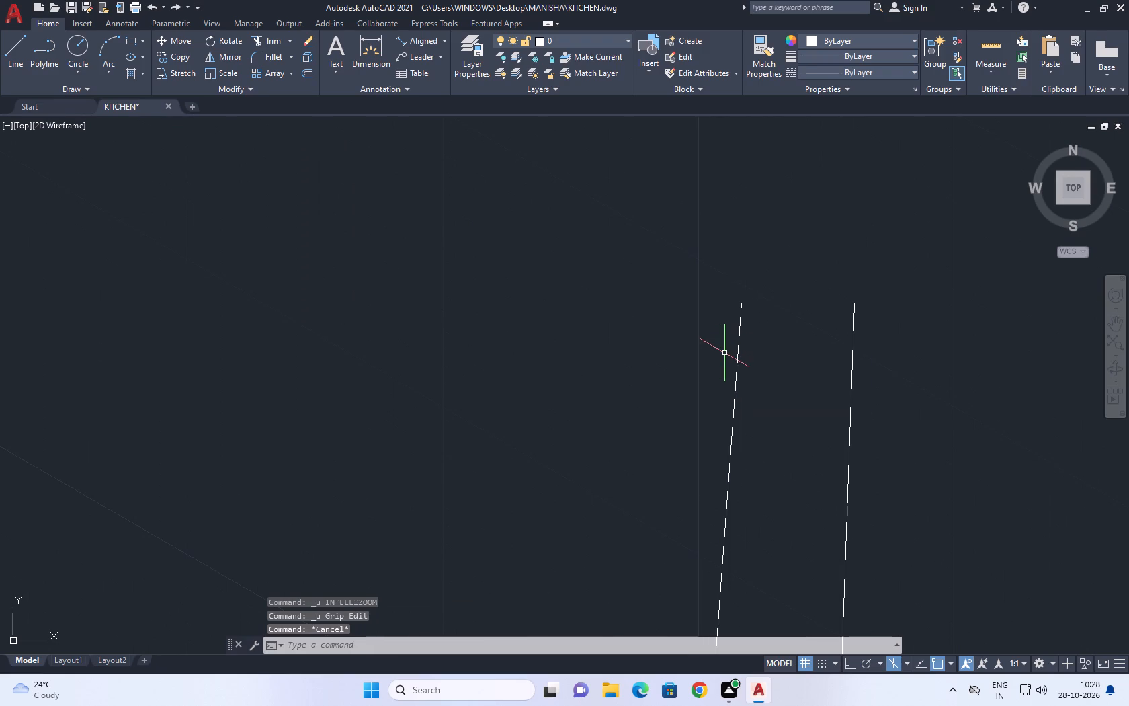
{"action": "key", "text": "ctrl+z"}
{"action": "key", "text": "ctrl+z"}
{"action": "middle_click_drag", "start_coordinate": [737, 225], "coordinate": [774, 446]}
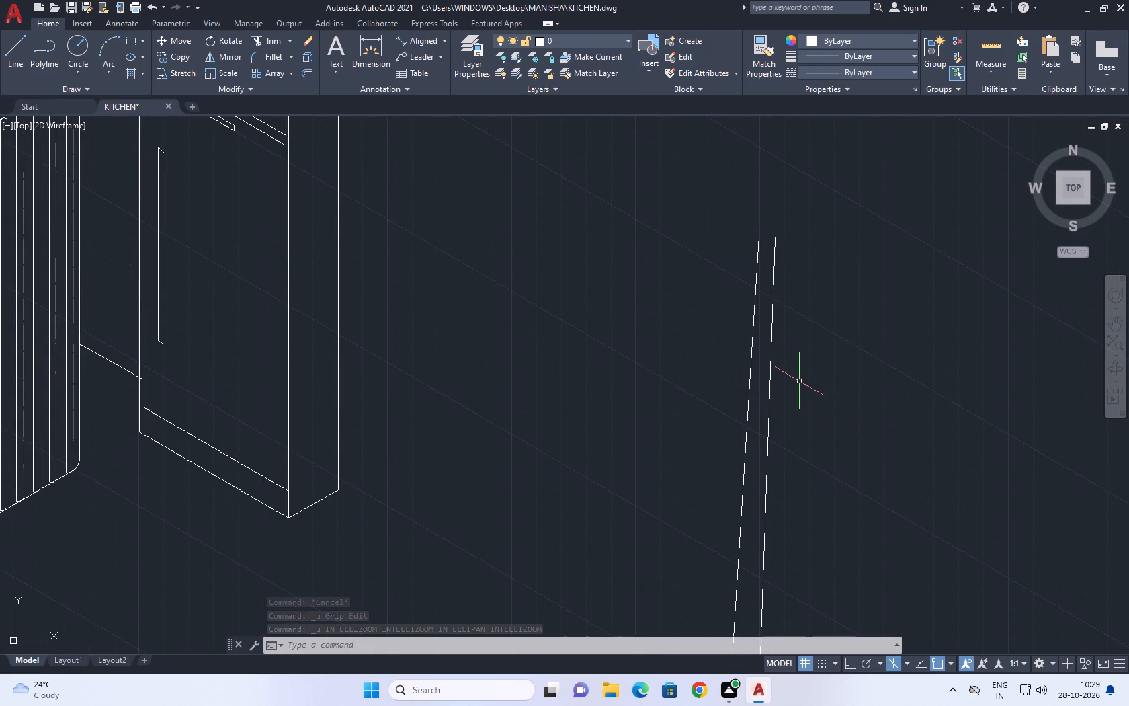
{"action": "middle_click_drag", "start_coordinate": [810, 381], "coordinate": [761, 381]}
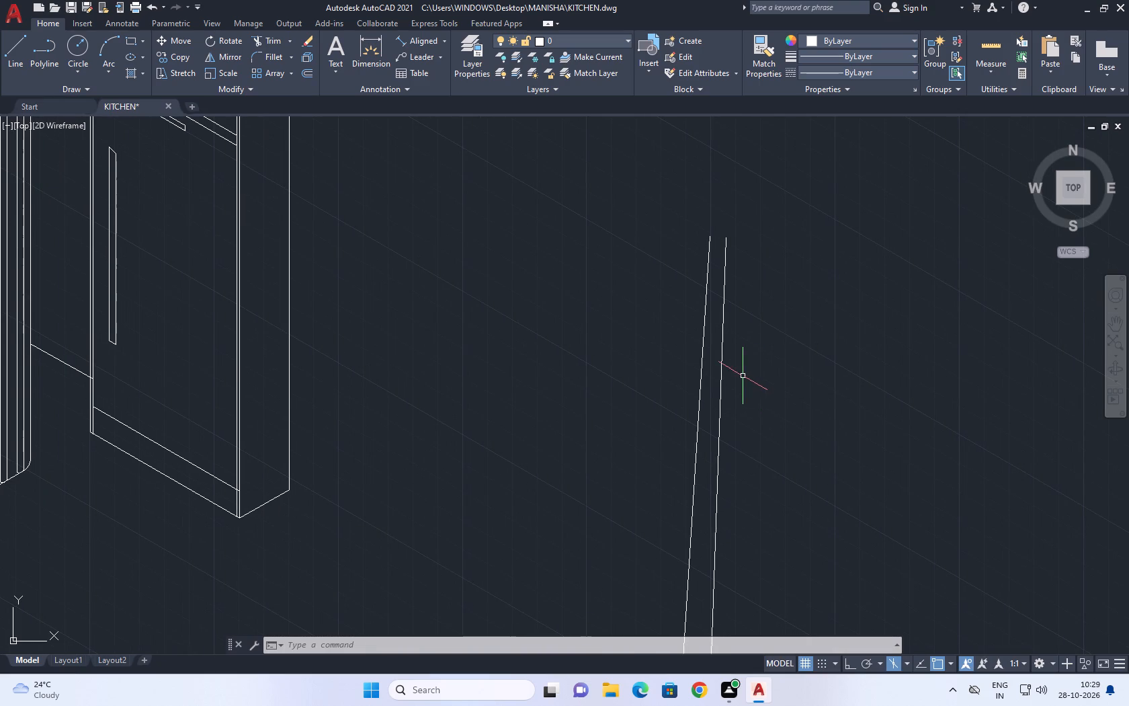
Erase both near-vertical lines in the empty area beyond the fridge cabinet.
{"action": "scroll", "coordinate": [790, 414], "scroll_direction": "down", "scroll_amount": 4}
{"action": "middle_click", "coordinate": [829, 422]}
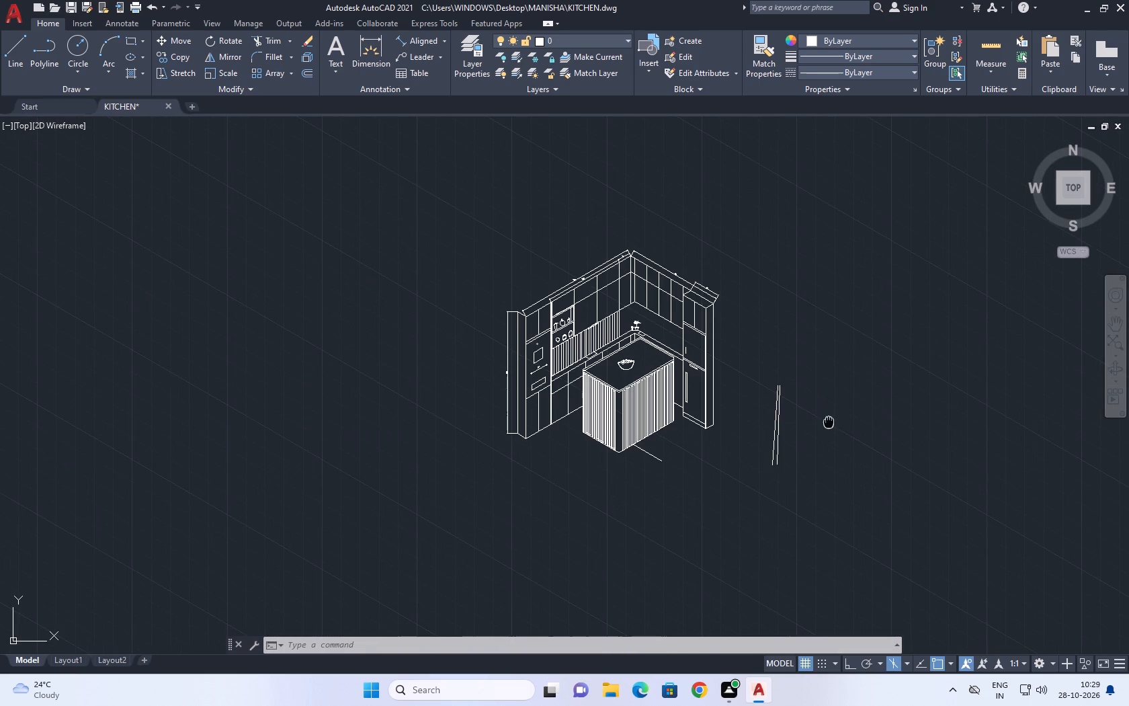
{"action": "scroll", "coordinate": [823, 448], "scroll_direction": "up", "scroll_amount": 1}
{"action": "left_click_drag", "start_coordinate": [810, 520], "coordinate": [800, 515]}
{"action": "left_click", "coordinate": [727, 339]}
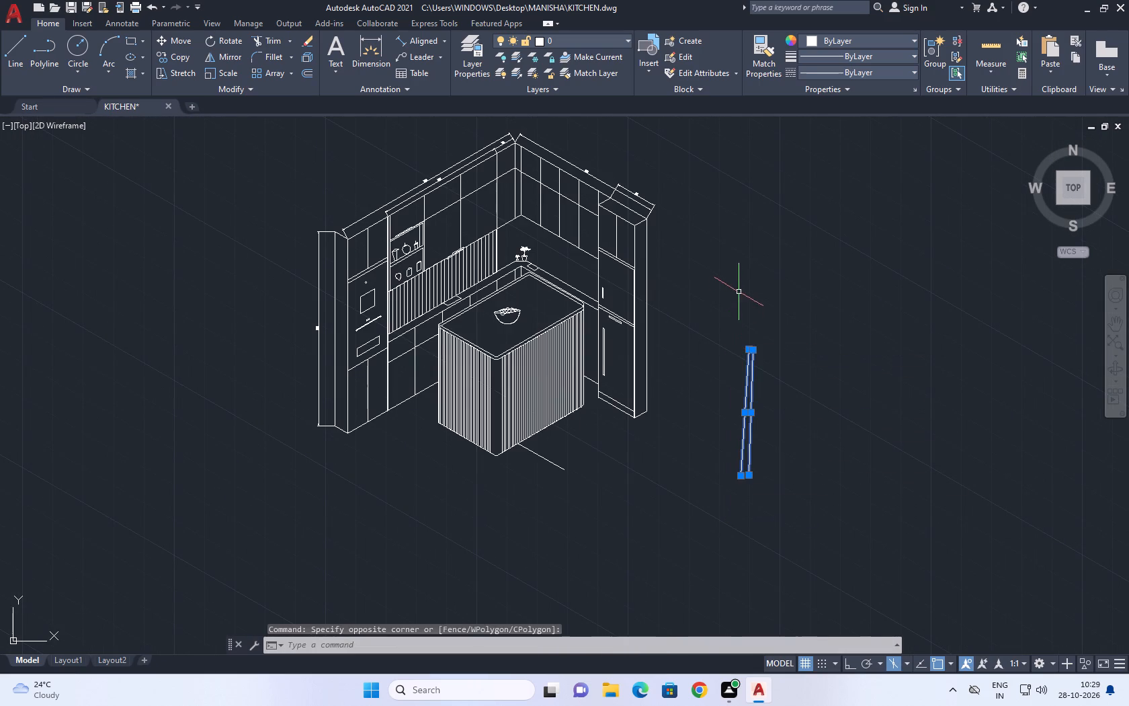
{"action": "right_click", "coordinate": [739, 291]}
{"action": "left_click", "coordinate": [782, 381]}
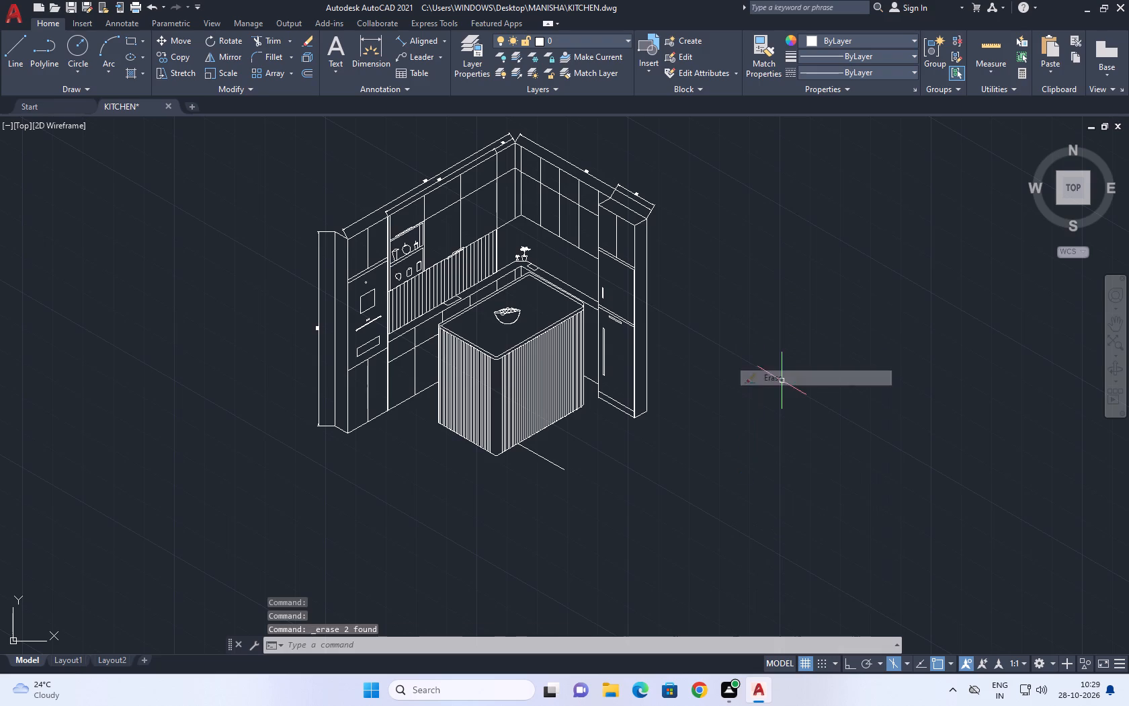
Draw a new near-vertical line beyond the fridge cabinet, with its top leaning slightly toward the cabinet.
{"action": "middle_click_drag", "start_coordinate": [813, 365], "coordinate": [707, 373]}
{"action": "scroll", "coordinate": [789, 366], "scroll_direction": "up", "scroll_amount": 1}
{"action": "left_click", "coordinate": [13, 42]}
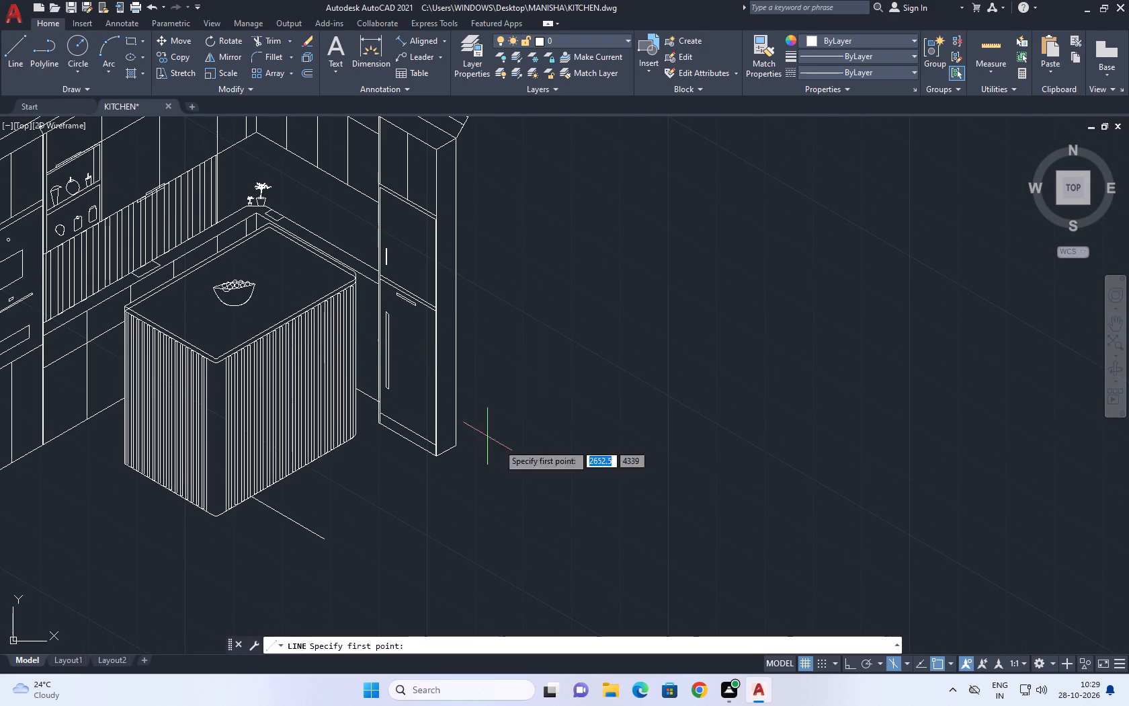
{"action": "left_click", "coordinate": [677, 483]}
{"action": "middle_click_drag", "start_coordinate": [634, 292], "coordinate": [638, 297]}
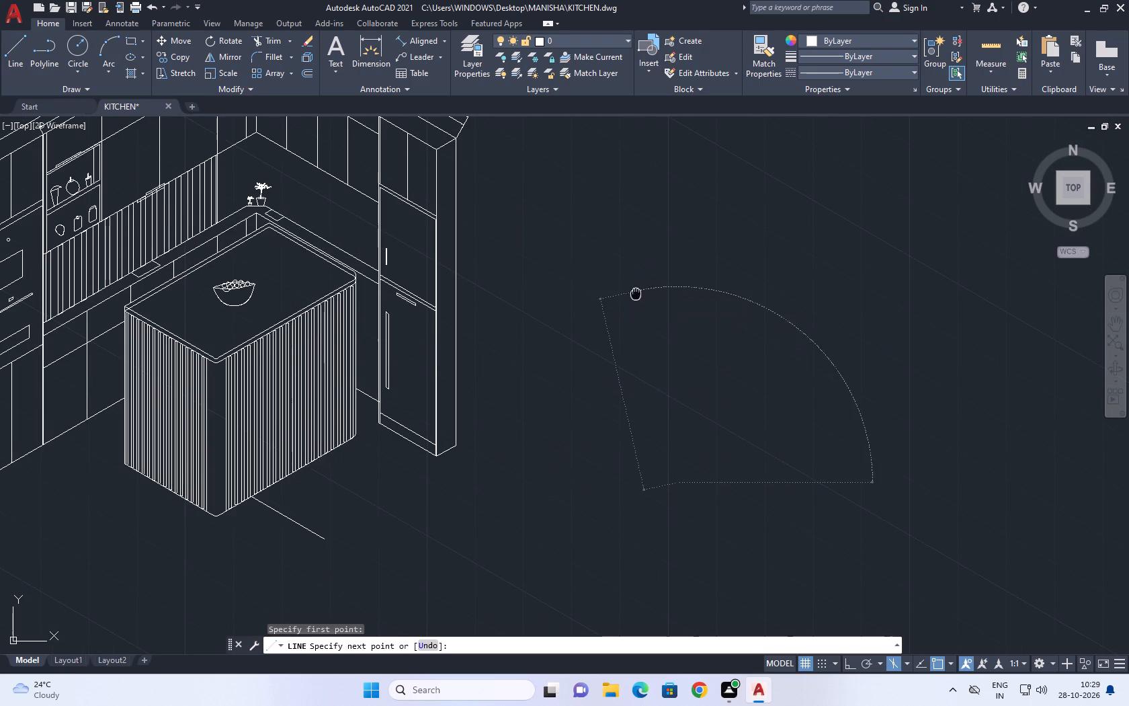
{"action": "middle_click_drag", "start_coordinate": [638, 297], "coordinate": [666, 381]}
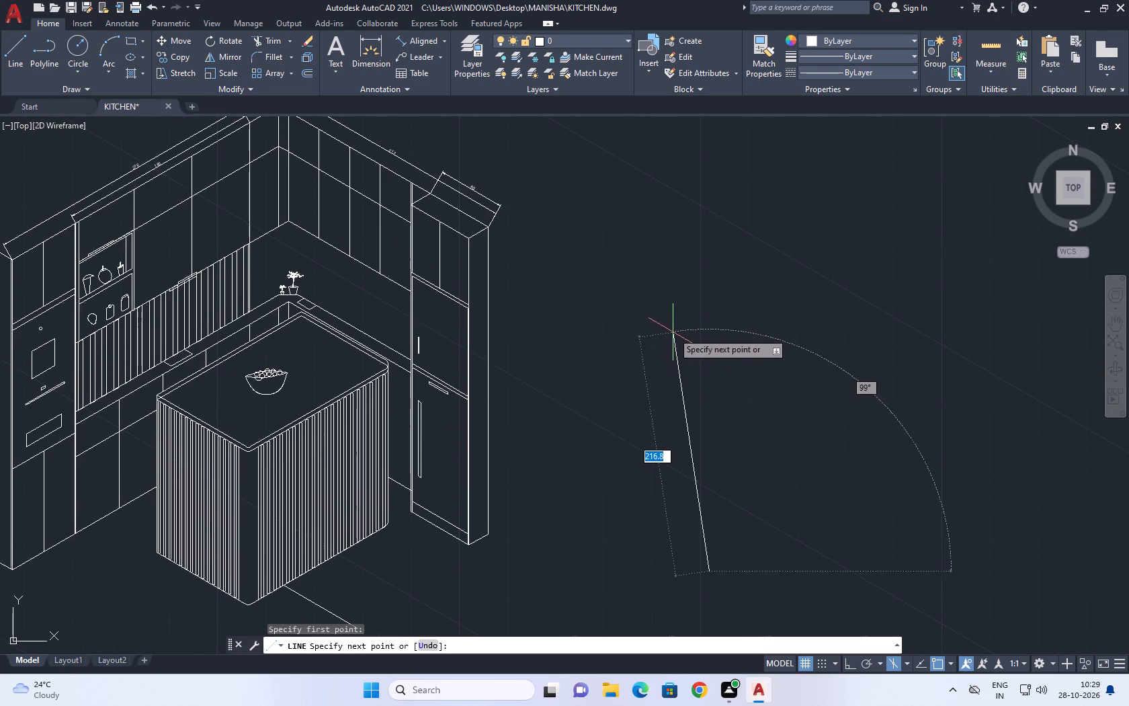
{"action": "left_click", "coordinate": [692, 390]}
{"action": "right_click", "coordinate": [707, 342]}
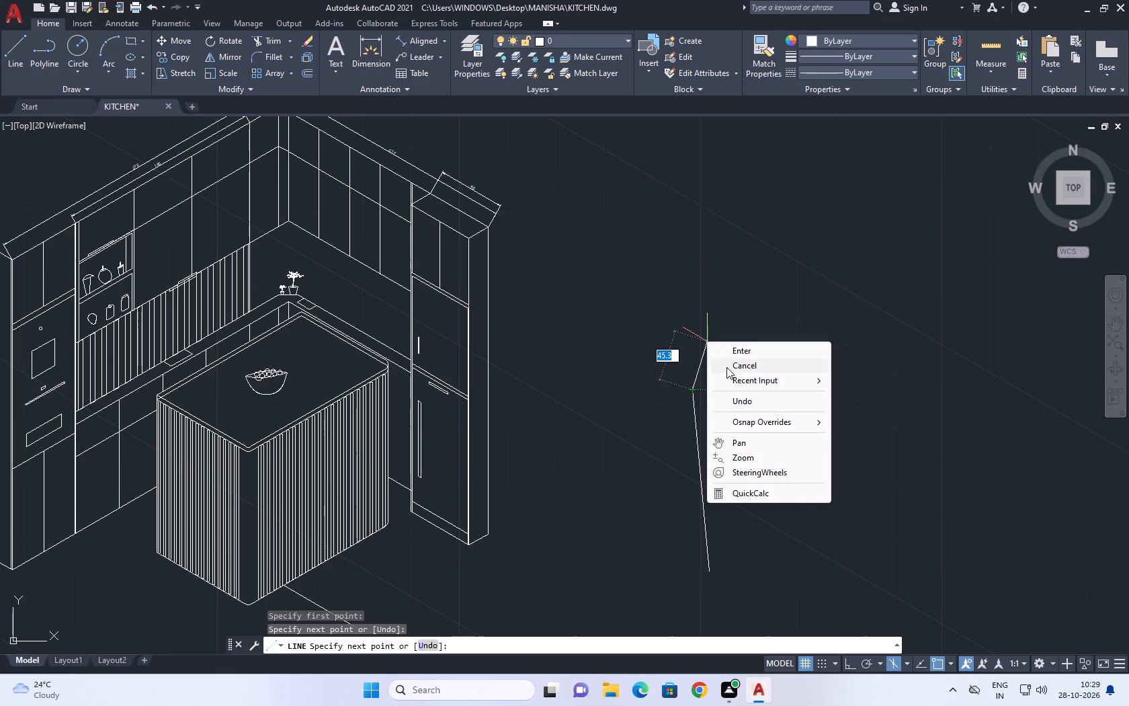
{"action": "left_click", "coordinate": [759, 373]}
{"action": "left_click", "coordinate": [759, 372]}
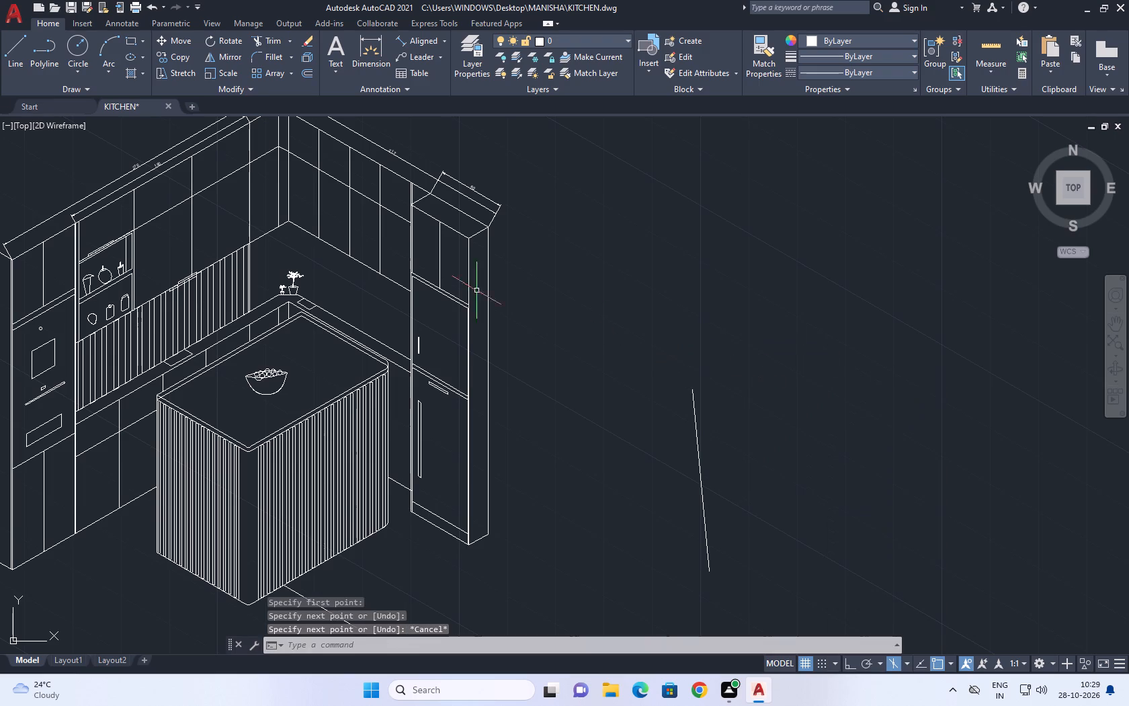
From the leaning line's lower end, draw a short base segment and a second side about 162 long at 93°, leaving the top open.
{"action": "left_click", "coordinate": [10, 39]}
{"action": "scroll", "coordinate": [677, 580], "scroll_direction": "up", "scroll_amount": 1}
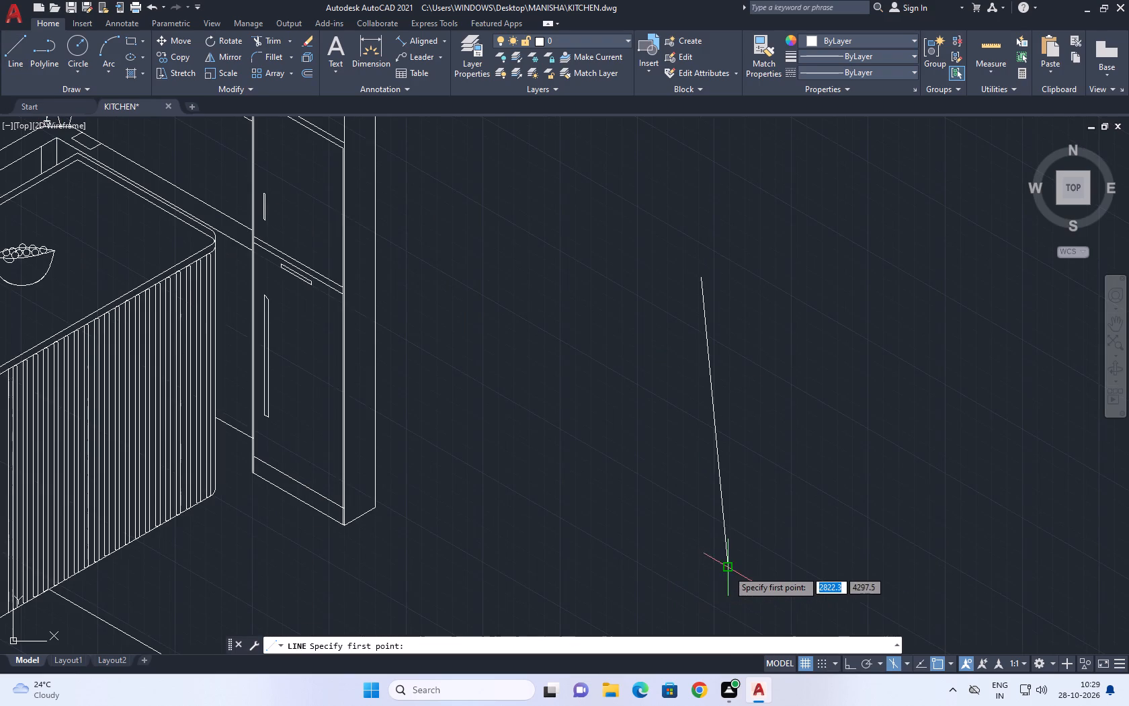
{"action": "scroll", "coordinate": [735, 569], "scroll_direction": "up", "scroll_amount": 2}
{"action": "left_click", "coordinate": [714, 567]}
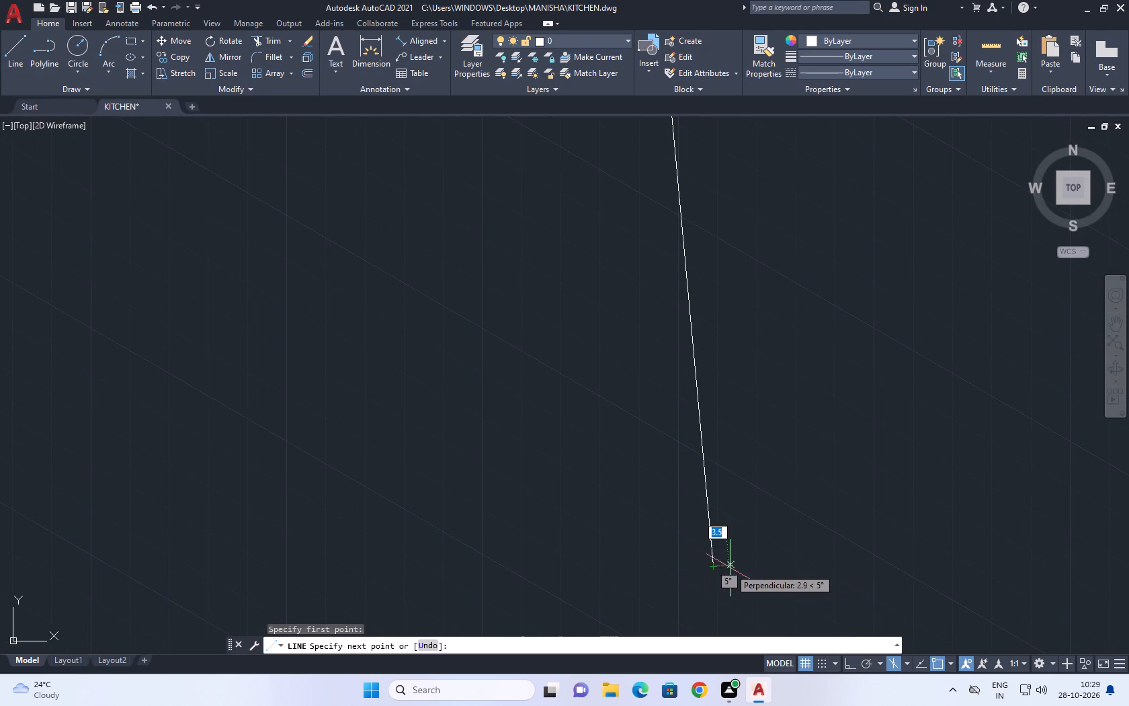
{"action": "left_click", "coordinate": [743, 569]}
{"action": "middle_click_drag", "start_coordinate": [790, 307], "coordinate": [785, 343]}
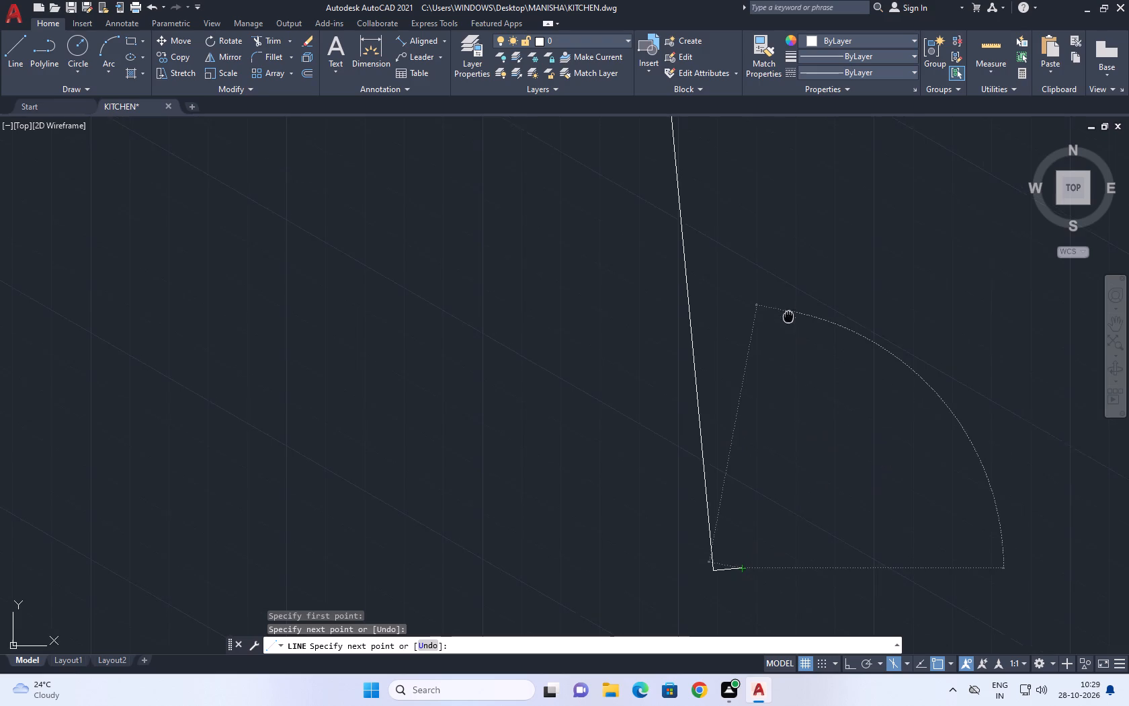
{"action": "middle_click_drag", "start_coordinate": [785, 343], "coordinate": [792, 456]}
{"action": "scroll", "coordinate": [794, 458], "scroll_direction": "down", "scroll_amount": 4}
{"action": "scroll", "coordinate": [769, 386], "scroll_direction": "up", "scroll_amount": 1}
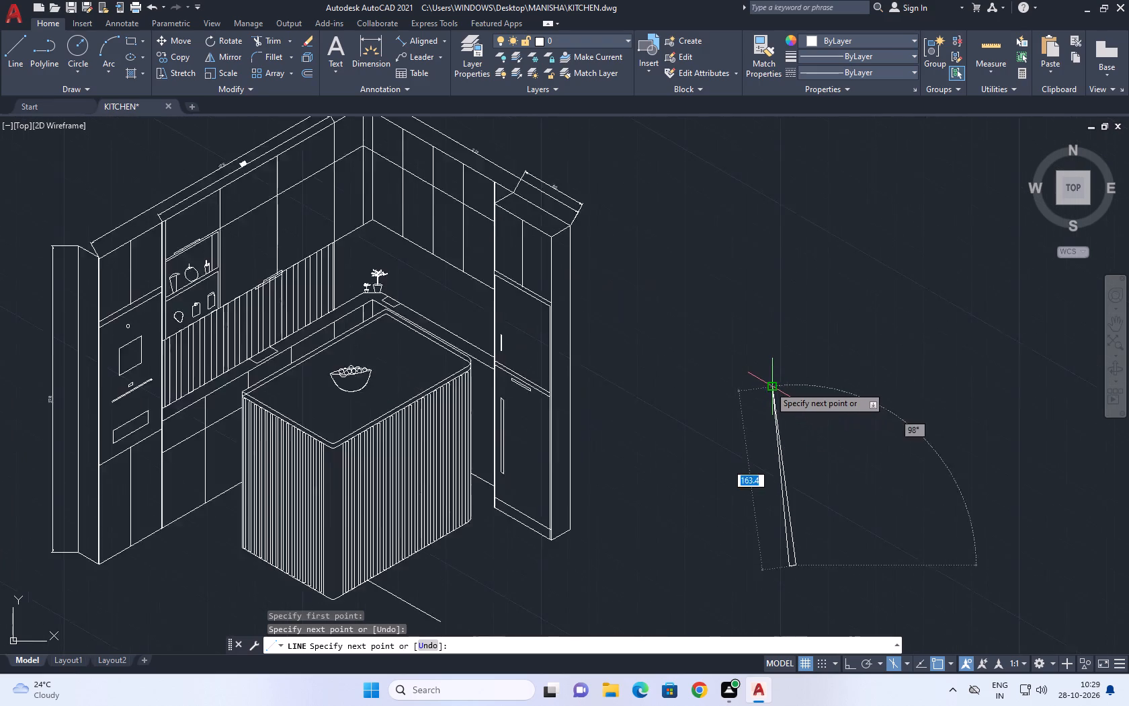
{"action": "scroll", "coordinate": [769, 386], "scroll_direction": "up", "scroll_amount": 1}
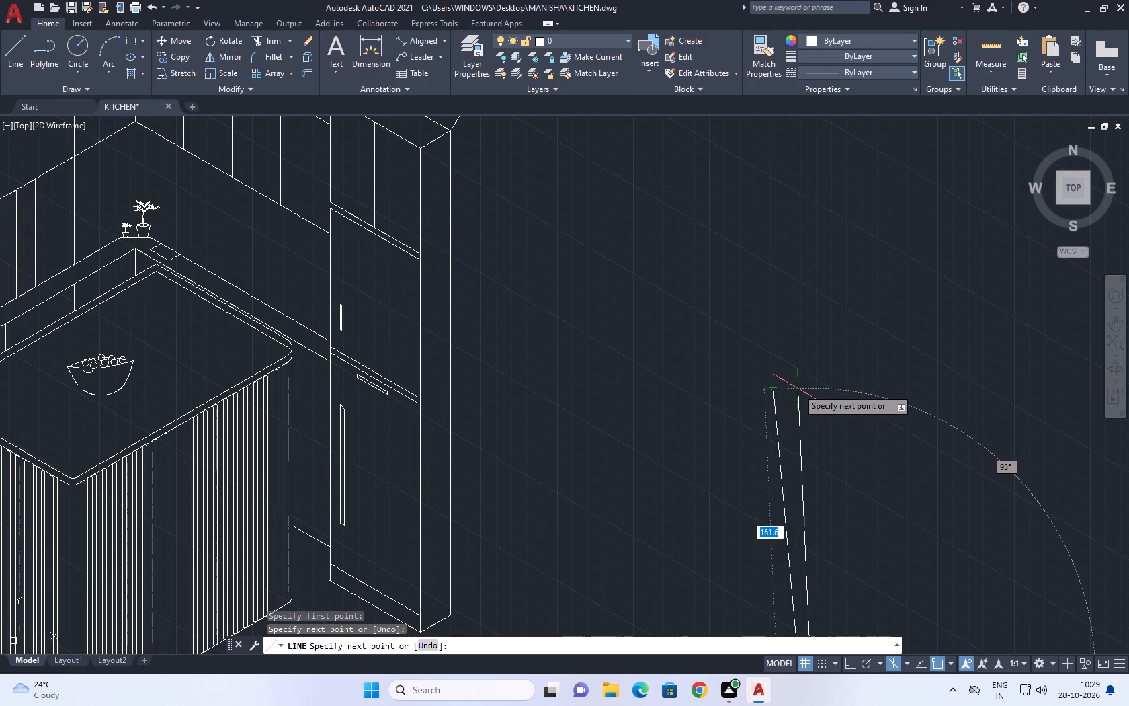
{"action": "left_click", "coordinate": [800, 387]}
{"action": "right_click", "coordinate": [827, 358]}
{"action": "left_click", "coordinate": [869, 383]}
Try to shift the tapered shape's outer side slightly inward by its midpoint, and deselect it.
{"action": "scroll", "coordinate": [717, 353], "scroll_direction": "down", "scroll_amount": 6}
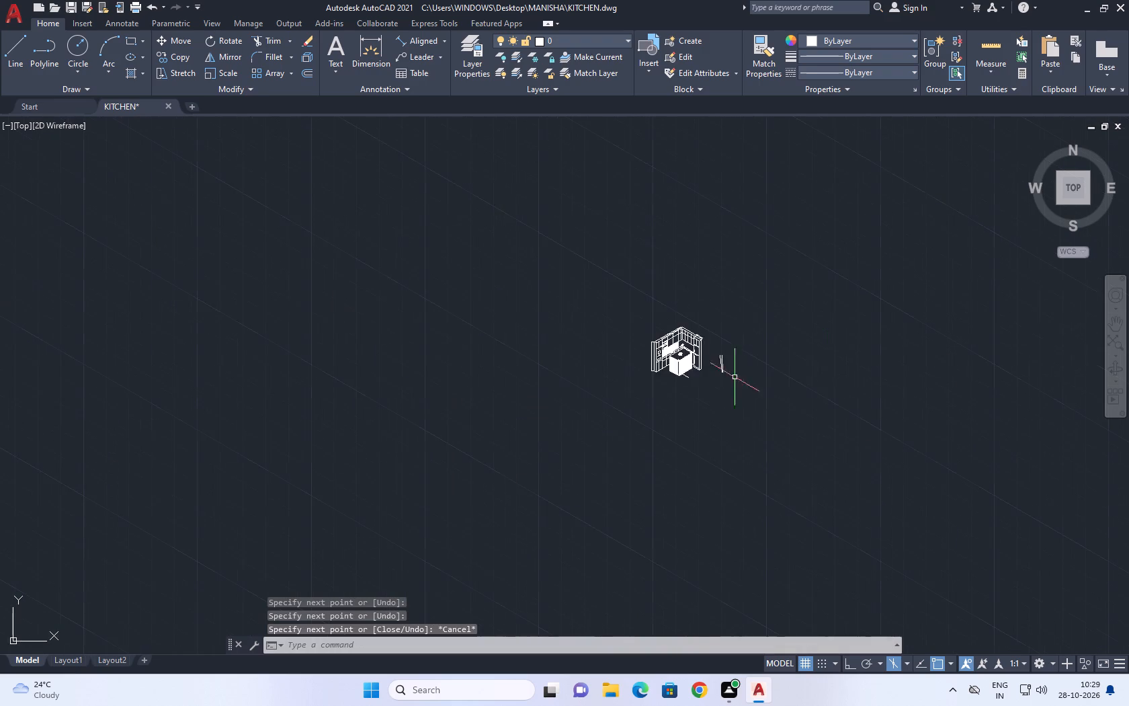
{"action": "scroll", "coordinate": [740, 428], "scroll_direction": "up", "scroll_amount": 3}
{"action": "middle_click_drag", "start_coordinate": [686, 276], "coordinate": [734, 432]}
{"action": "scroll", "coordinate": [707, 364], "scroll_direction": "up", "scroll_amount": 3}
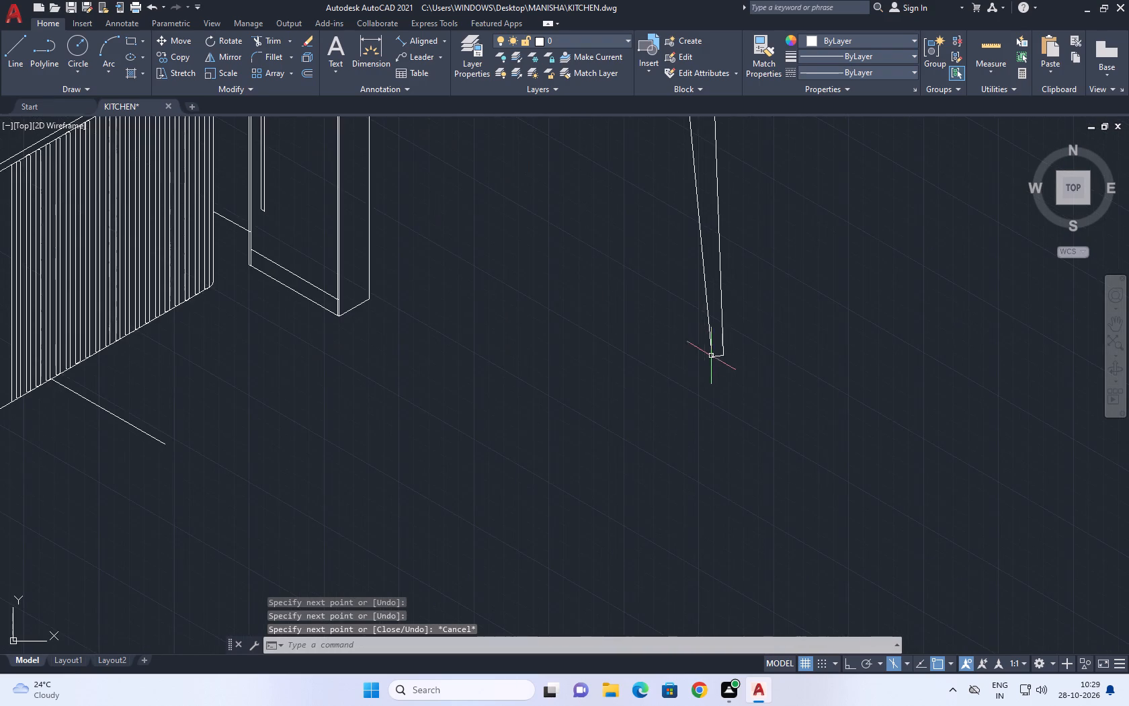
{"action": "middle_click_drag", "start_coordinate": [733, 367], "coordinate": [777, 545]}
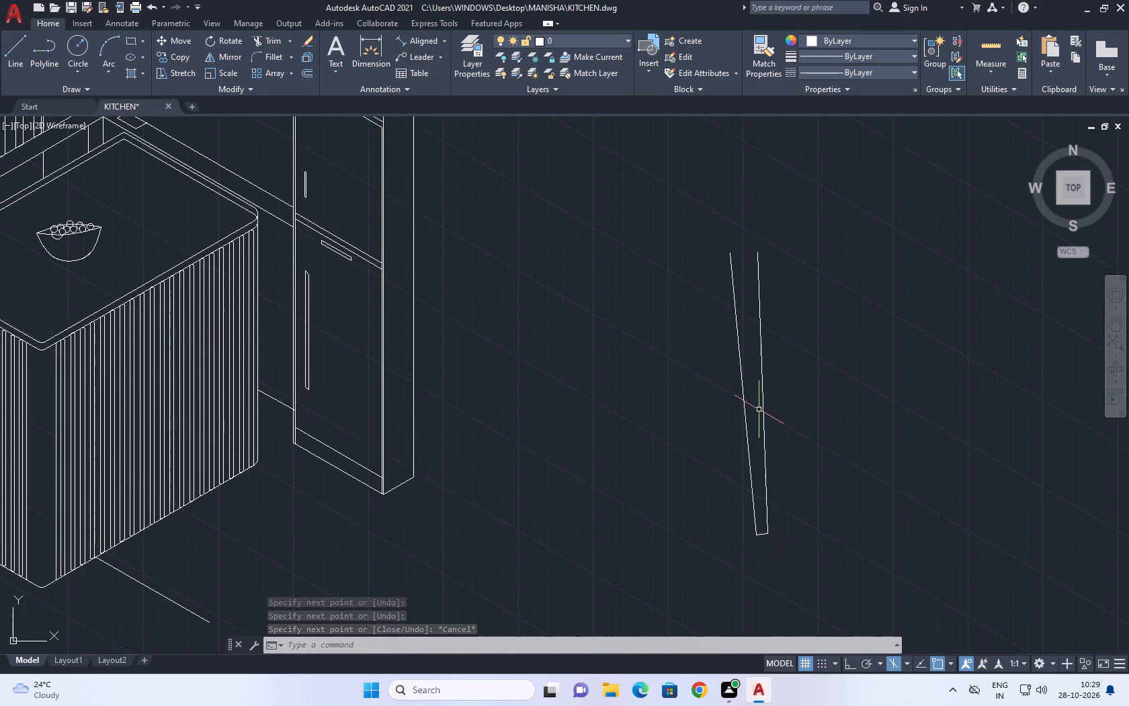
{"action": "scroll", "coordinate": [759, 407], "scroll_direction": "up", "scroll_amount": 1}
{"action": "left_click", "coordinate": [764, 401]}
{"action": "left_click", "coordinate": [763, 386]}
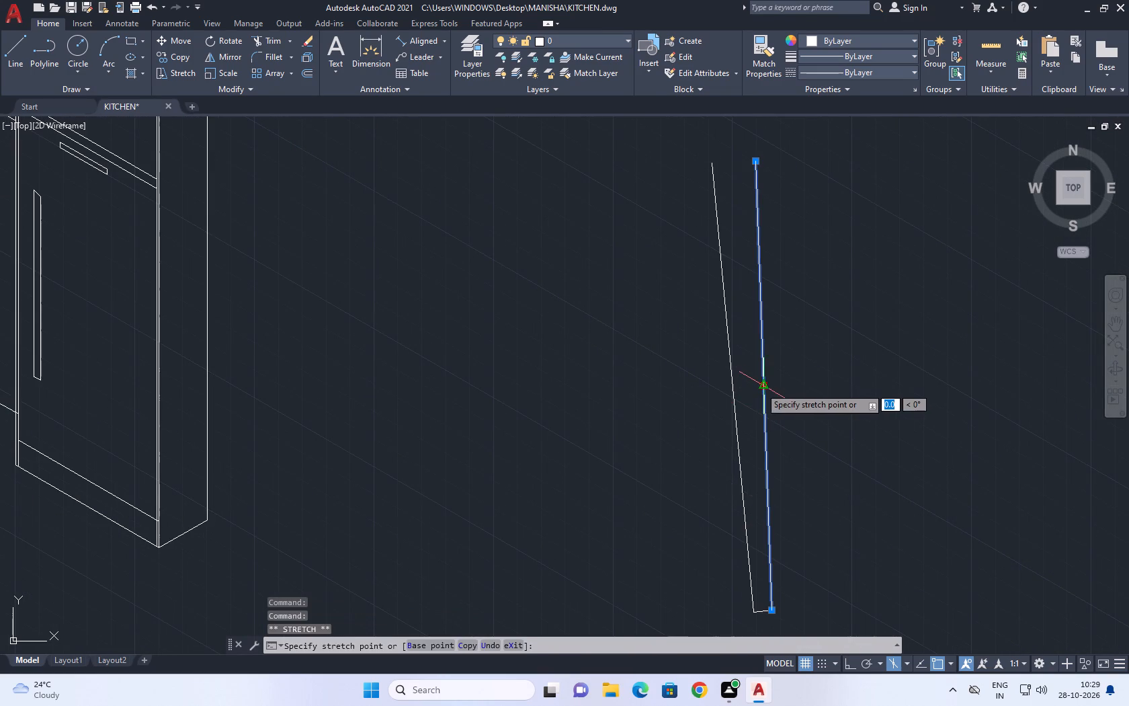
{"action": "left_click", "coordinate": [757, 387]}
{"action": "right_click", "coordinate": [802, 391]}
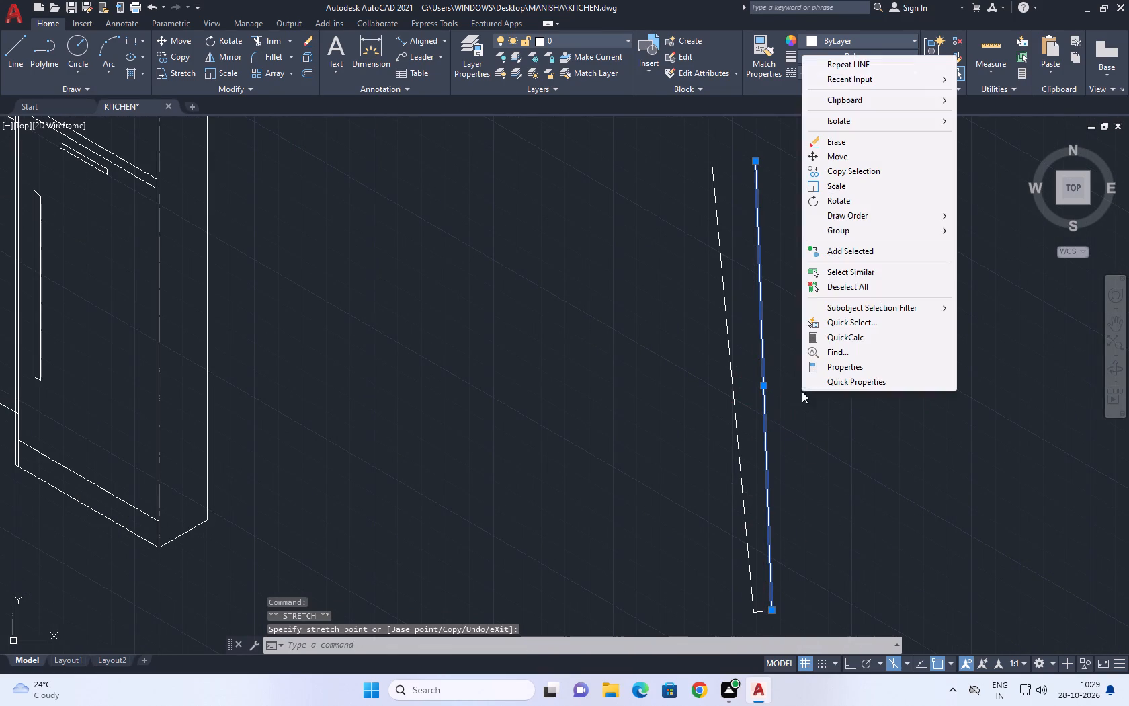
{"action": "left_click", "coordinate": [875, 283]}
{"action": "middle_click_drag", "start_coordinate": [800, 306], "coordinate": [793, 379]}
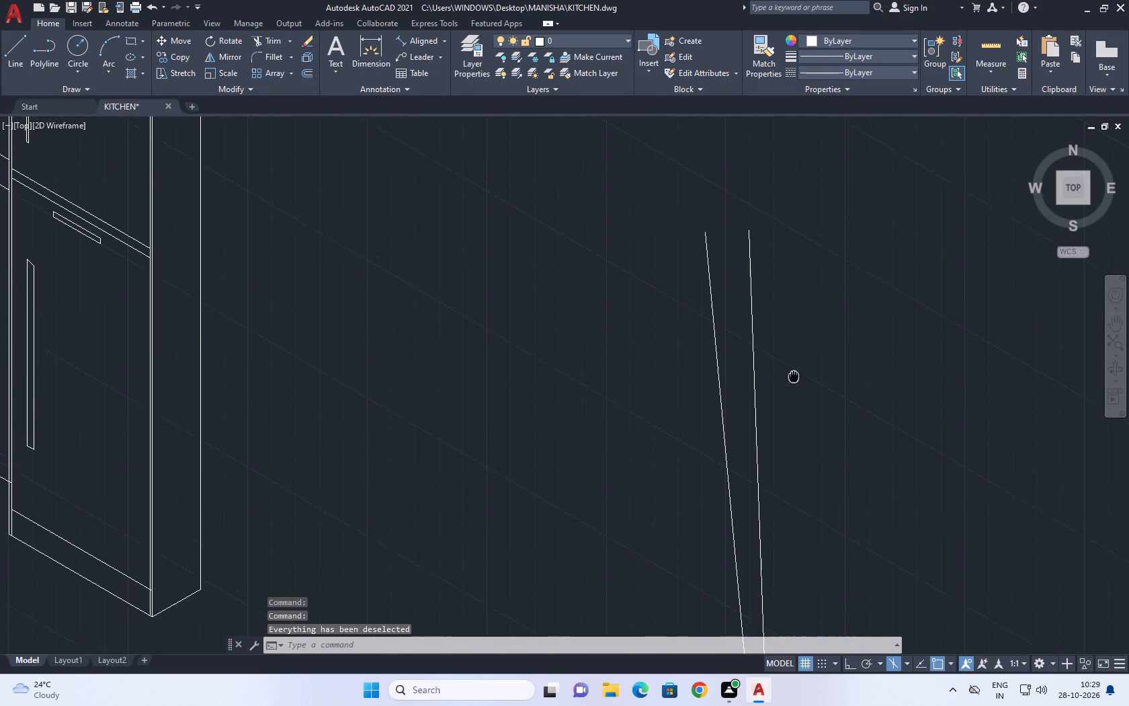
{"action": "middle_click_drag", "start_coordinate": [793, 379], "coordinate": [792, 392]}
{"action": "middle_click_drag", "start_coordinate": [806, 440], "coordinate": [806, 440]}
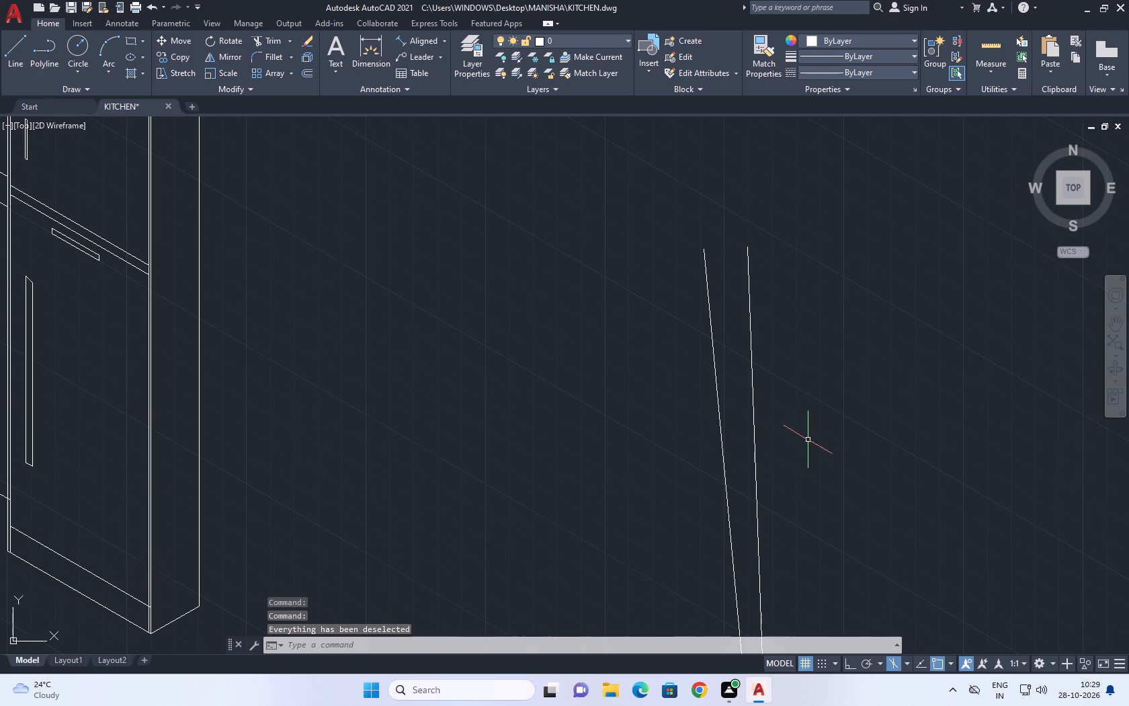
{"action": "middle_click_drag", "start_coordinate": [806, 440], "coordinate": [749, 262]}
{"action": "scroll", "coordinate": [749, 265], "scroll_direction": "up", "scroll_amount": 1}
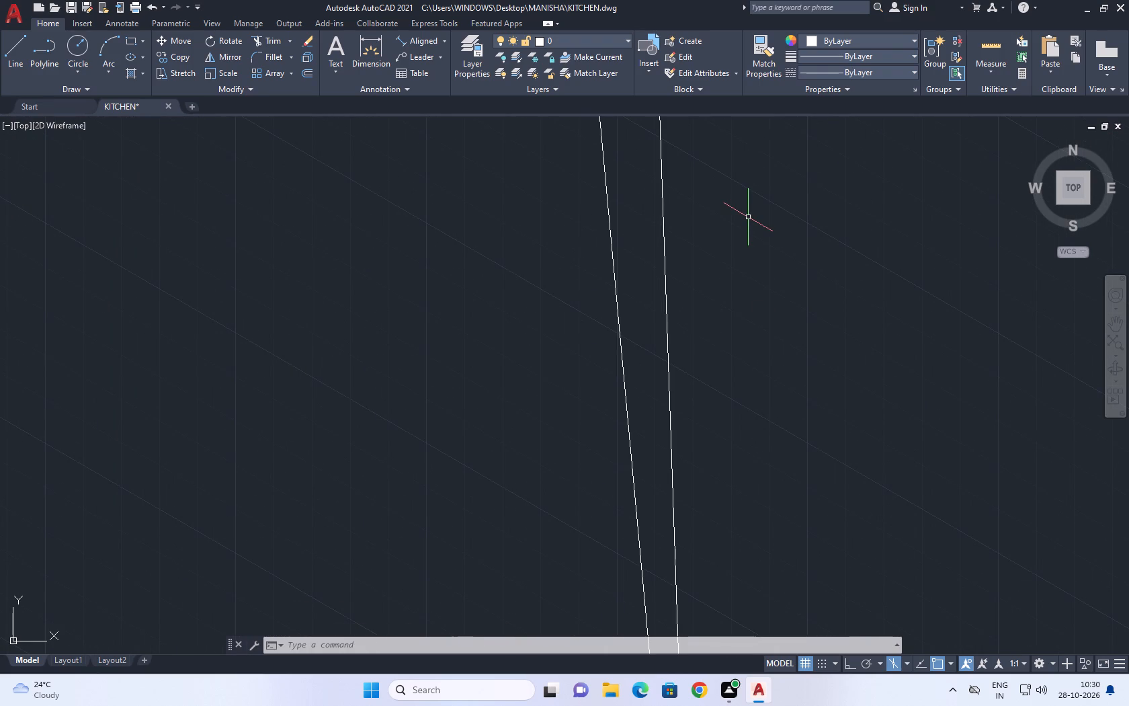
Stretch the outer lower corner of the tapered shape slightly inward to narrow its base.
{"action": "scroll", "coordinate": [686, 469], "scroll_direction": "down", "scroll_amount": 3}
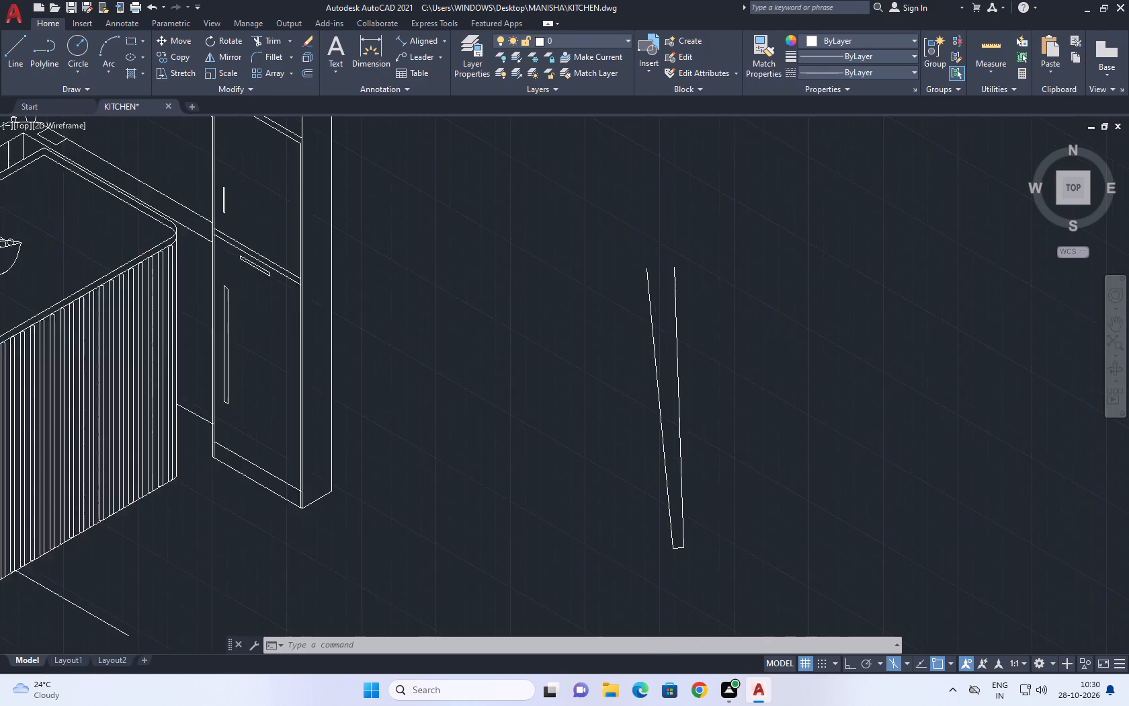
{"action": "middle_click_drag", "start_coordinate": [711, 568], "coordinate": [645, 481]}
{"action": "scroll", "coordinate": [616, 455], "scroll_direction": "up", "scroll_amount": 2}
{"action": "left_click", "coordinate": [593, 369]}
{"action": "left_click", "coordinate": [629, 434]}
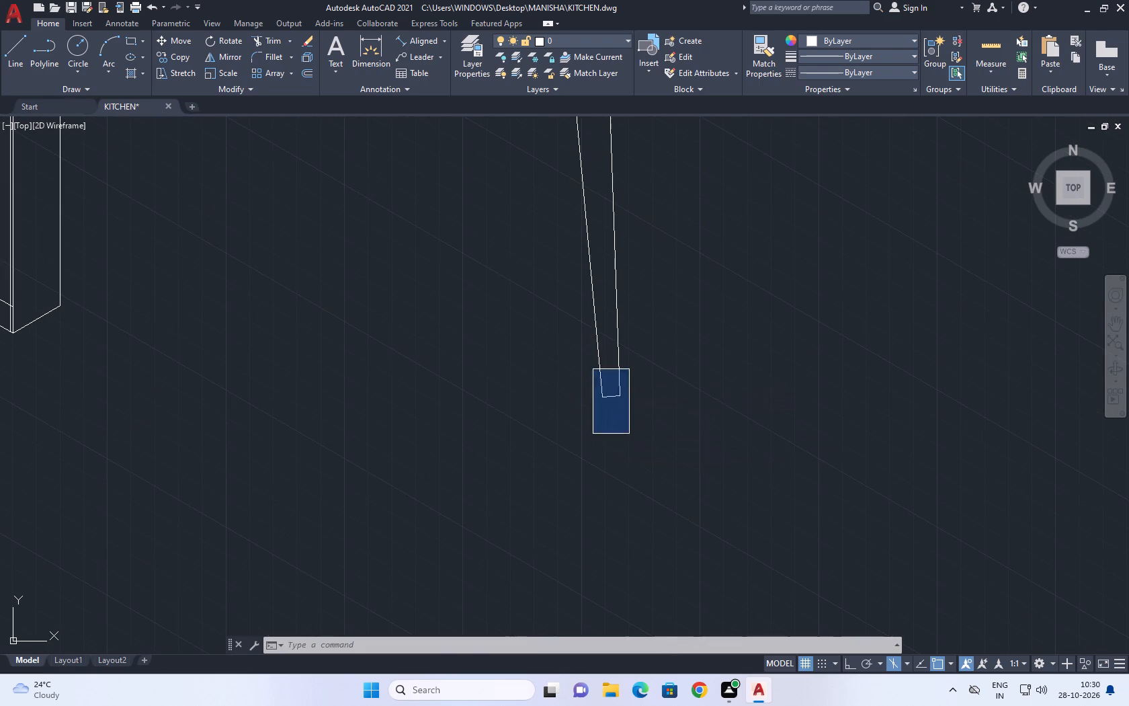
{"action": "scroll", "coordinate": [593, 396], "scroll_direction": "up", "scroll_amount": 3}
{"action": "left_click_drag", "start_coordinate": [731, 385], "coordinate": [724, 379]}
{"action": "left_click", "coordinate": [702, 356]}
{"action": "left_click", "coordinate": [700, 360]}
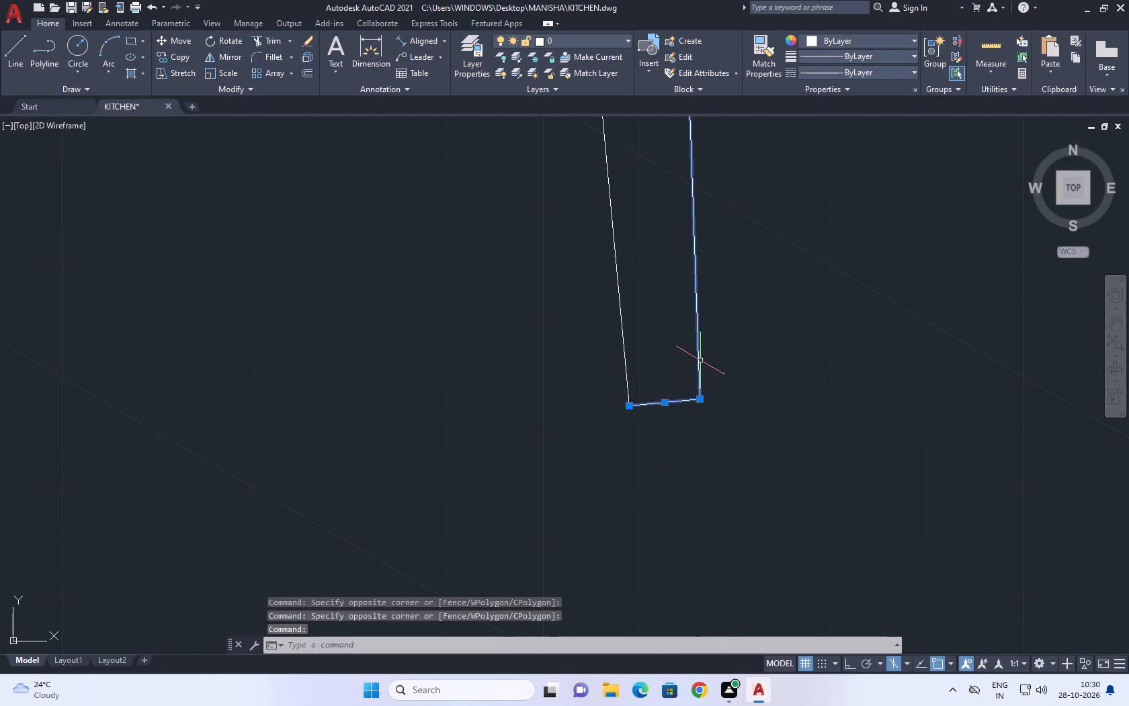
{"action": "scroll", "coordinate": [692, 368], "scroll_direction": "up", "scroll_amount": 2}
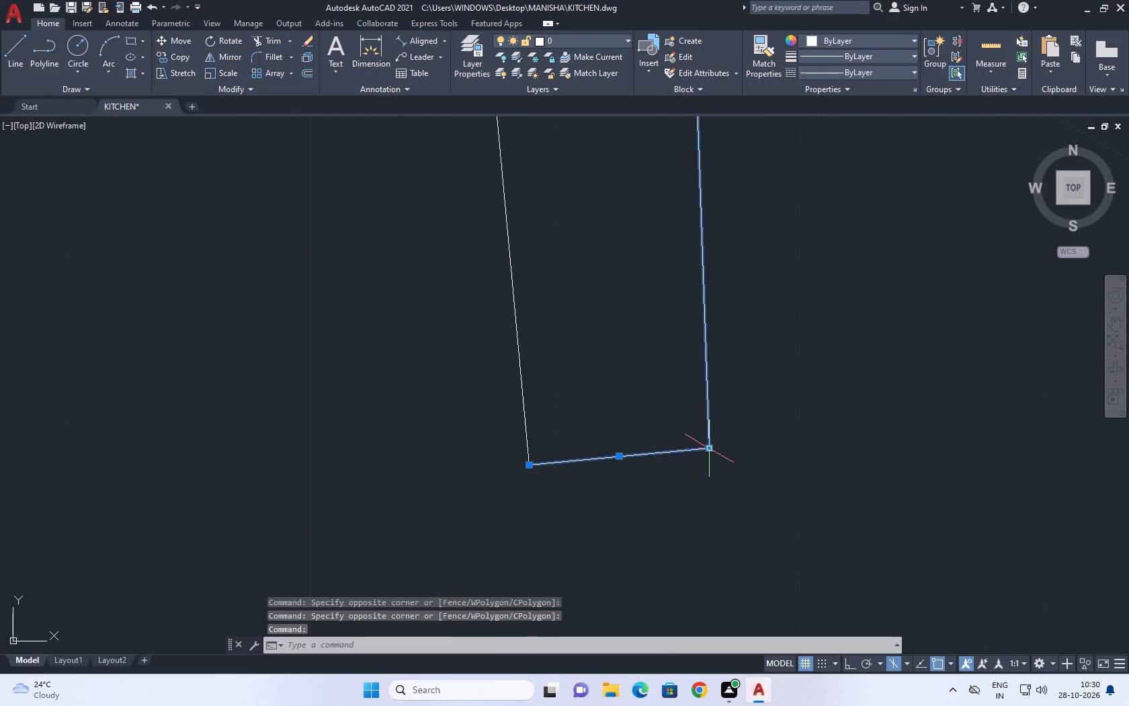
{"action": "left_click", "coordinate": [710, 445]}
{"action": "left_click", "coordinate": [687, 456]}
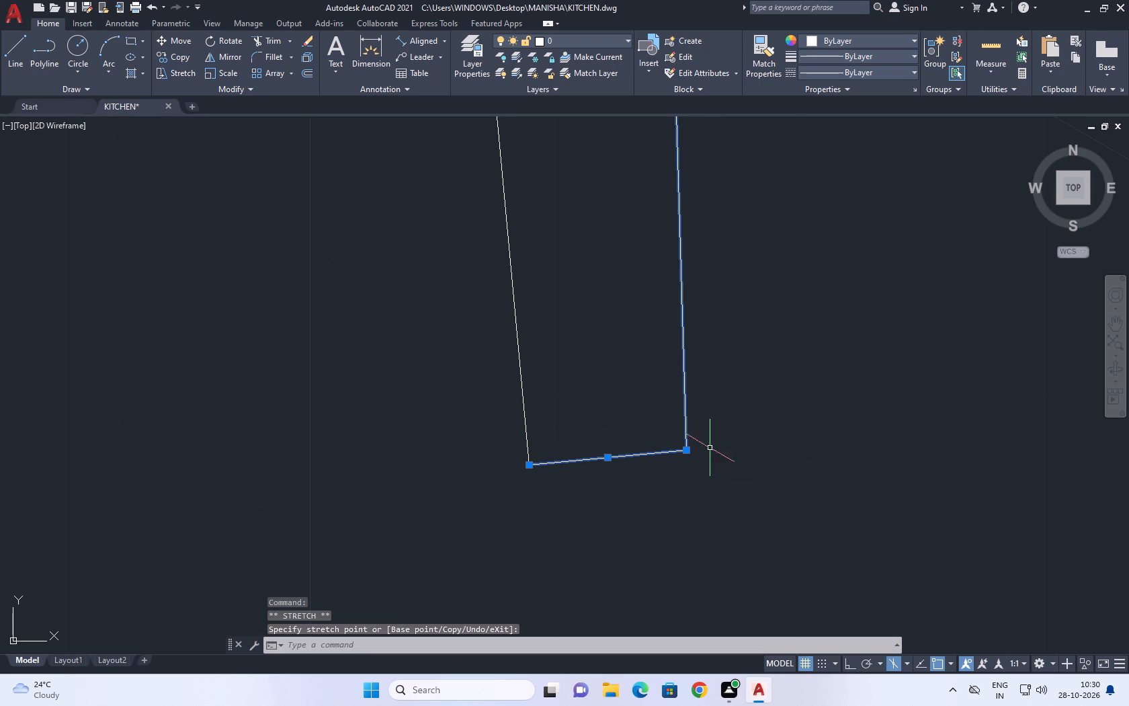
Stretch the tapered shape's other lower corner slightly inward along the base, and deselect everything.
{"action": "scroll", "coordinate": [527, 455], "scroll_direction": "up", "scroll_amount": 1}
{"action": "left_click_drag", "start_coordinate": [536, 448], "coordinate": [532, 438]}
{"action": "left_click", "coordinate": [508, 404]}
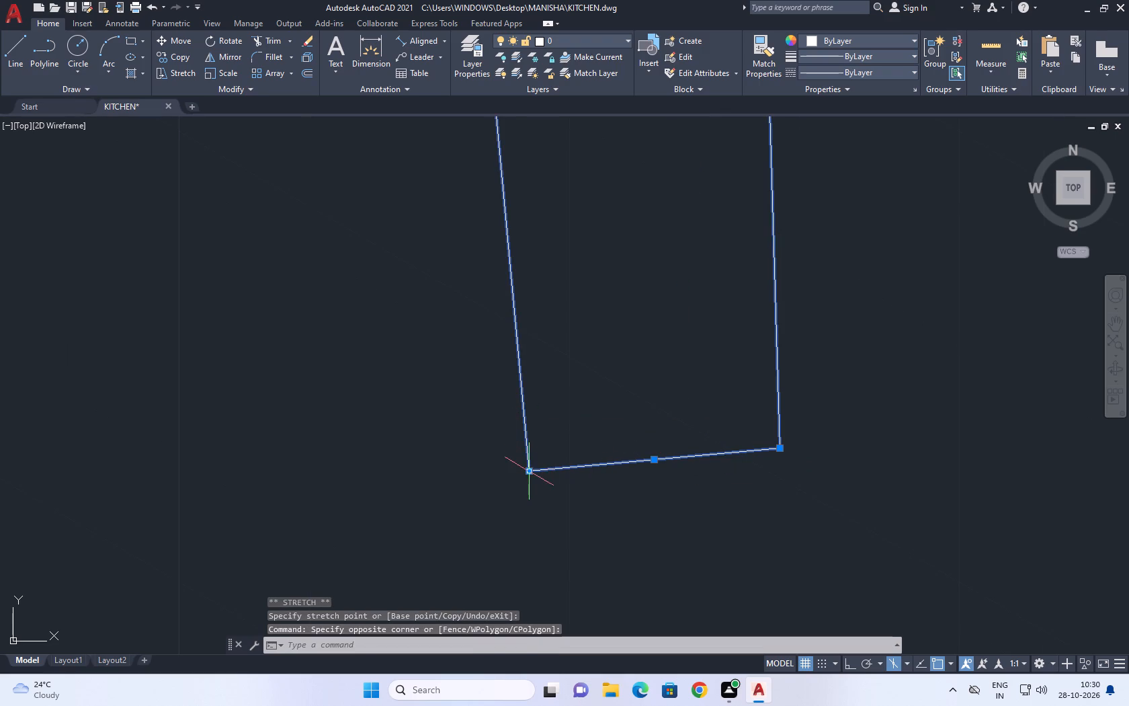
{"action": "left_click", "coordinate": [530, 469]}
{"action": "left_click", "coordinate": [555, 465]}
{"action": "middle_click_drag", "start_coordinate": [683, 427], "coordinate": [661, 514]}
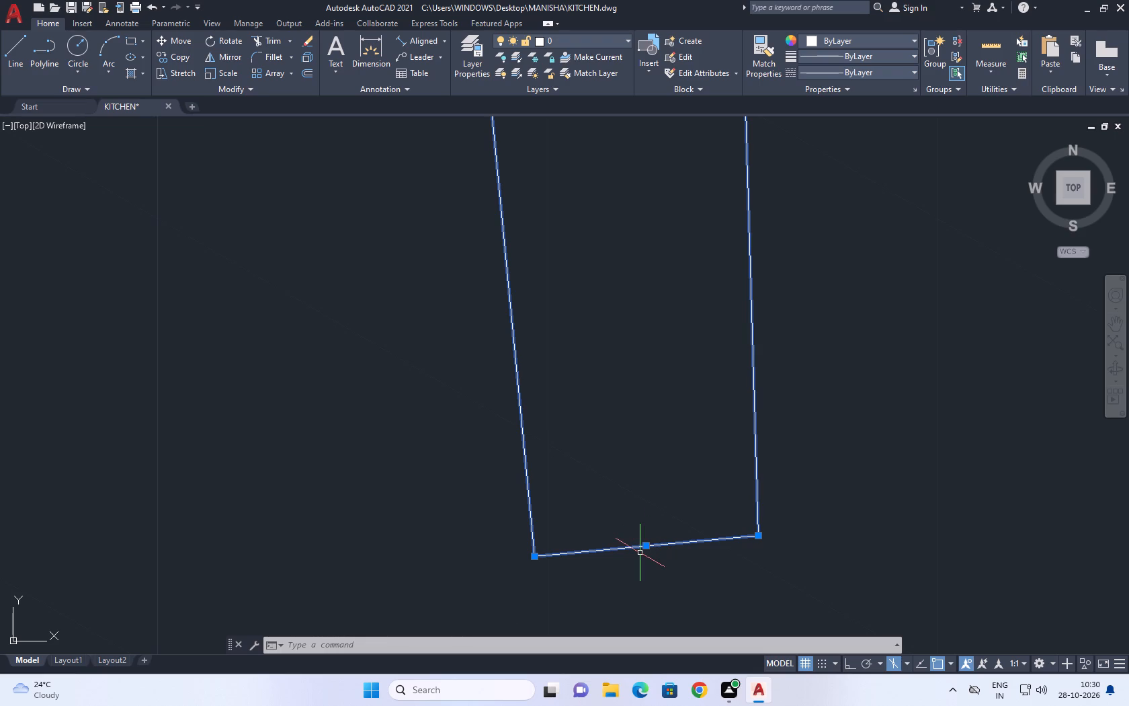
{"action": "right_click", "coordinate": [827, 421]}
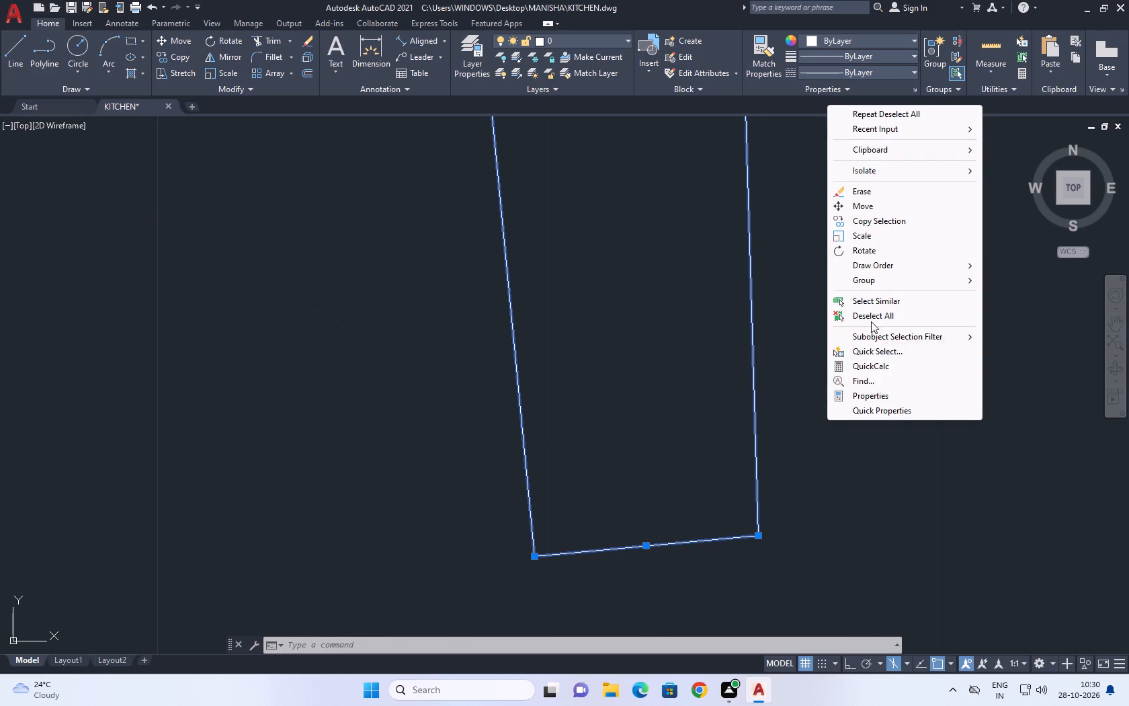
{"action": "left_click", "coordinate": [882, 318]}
Erase the whole tapered shape beyond the fridge cabinet, both long sides and the short base segment.
{"action": "middle_click_drag", "start_coordinate": [635, 330], "coordinate": [641, 508]}
{"action": "scroll", "coordinate": [642, 510], "scroll_direction": "down", "scroll_amount": 4}
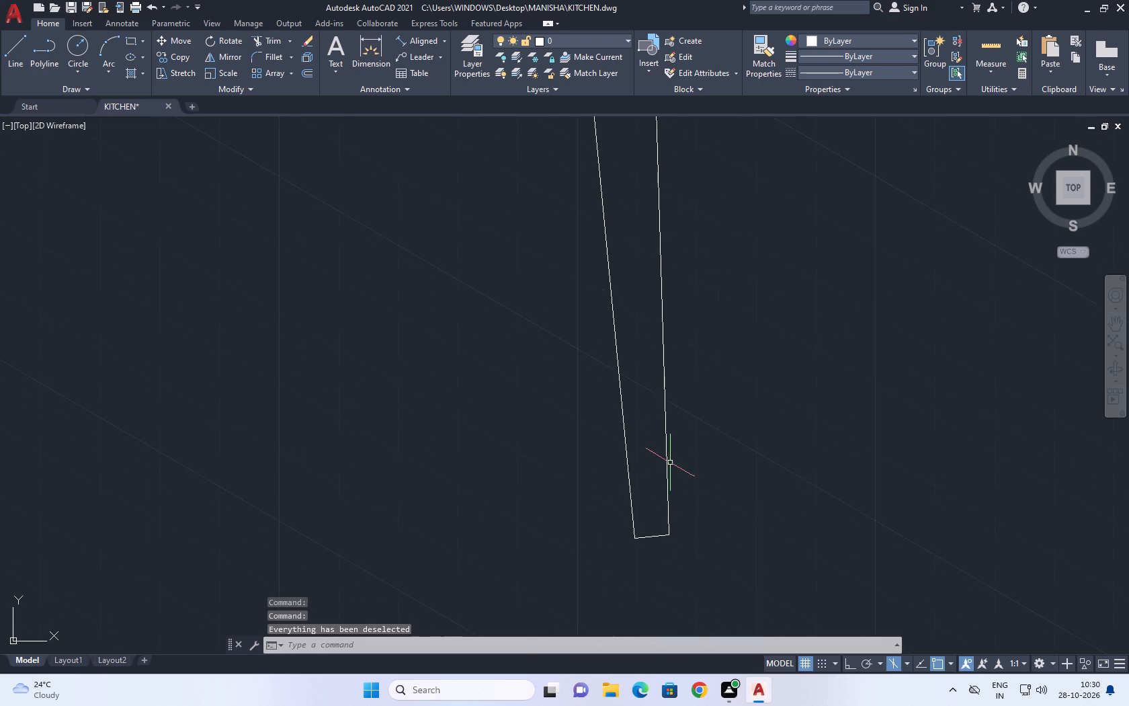
{"action": "scroll", "coordinate": [670, 426], "scroll_direction": "down", "scroll_amount": 2}
{"action": "middle_click_drag", "start_coordinate": [678, 314], "coordinate": [677, 602]}
{"action": "middle_click_drag", "start_coordinate": [649, 329], "coordinate": [668, 447]}
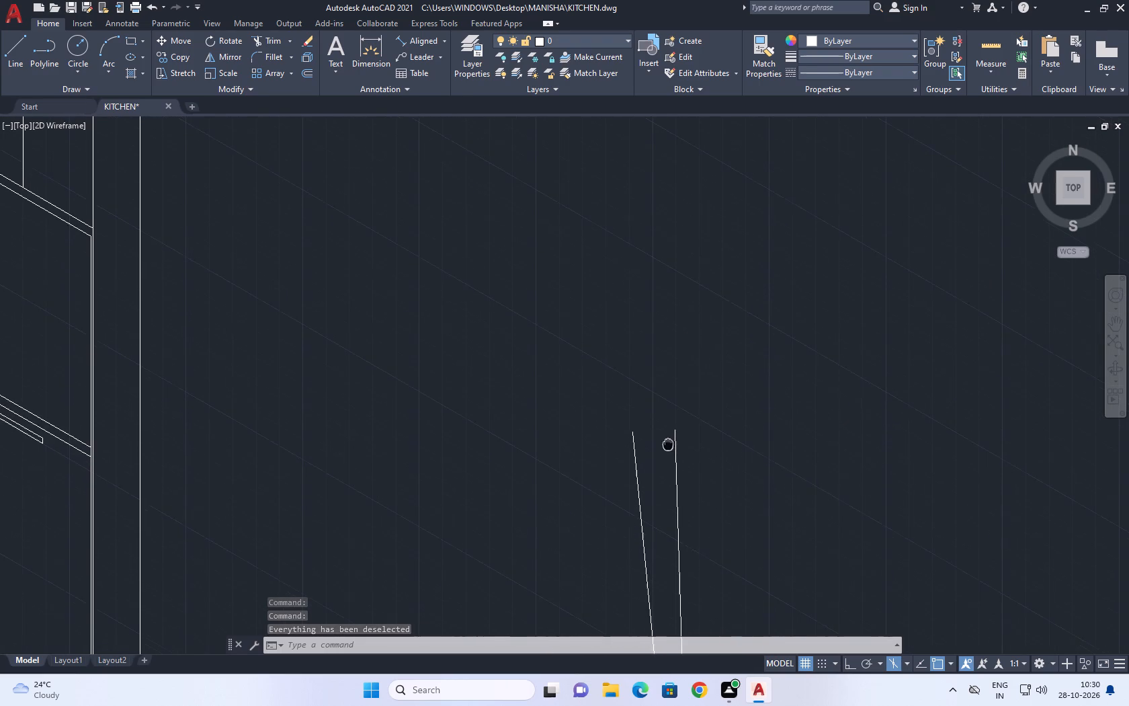
{"action": "middle_click_drag", "start_coordinate": [668, 447], "coordinate": [668, 448]}
{"action": "middle_click", "coordinate": [668, 448]}
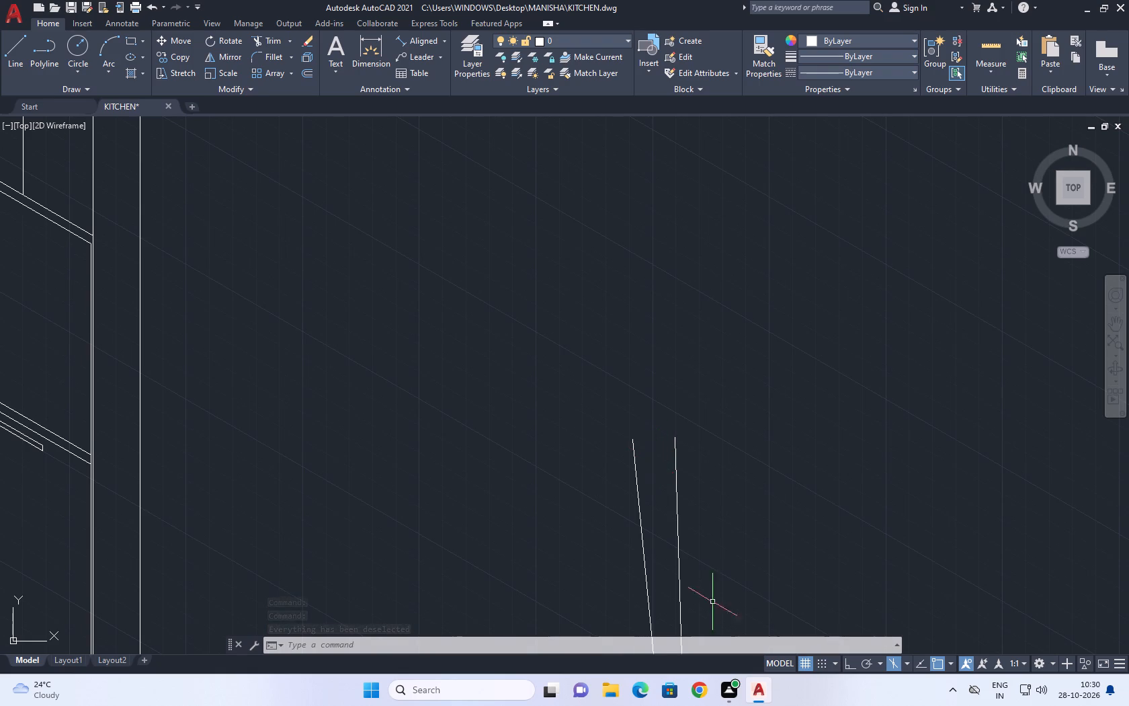
{"action": "scroll", "coordinate": [661, 384], "scroll_direction": "down", "scroll_amount": 1}
{"action": "middle_click_drag", "start_coordinate": [692, 442], "coordinate": [668, 475]}
{"action": "scroll", "coordinate": [694, 439], "scroll_direction": "down", "scroll_amount": 2}
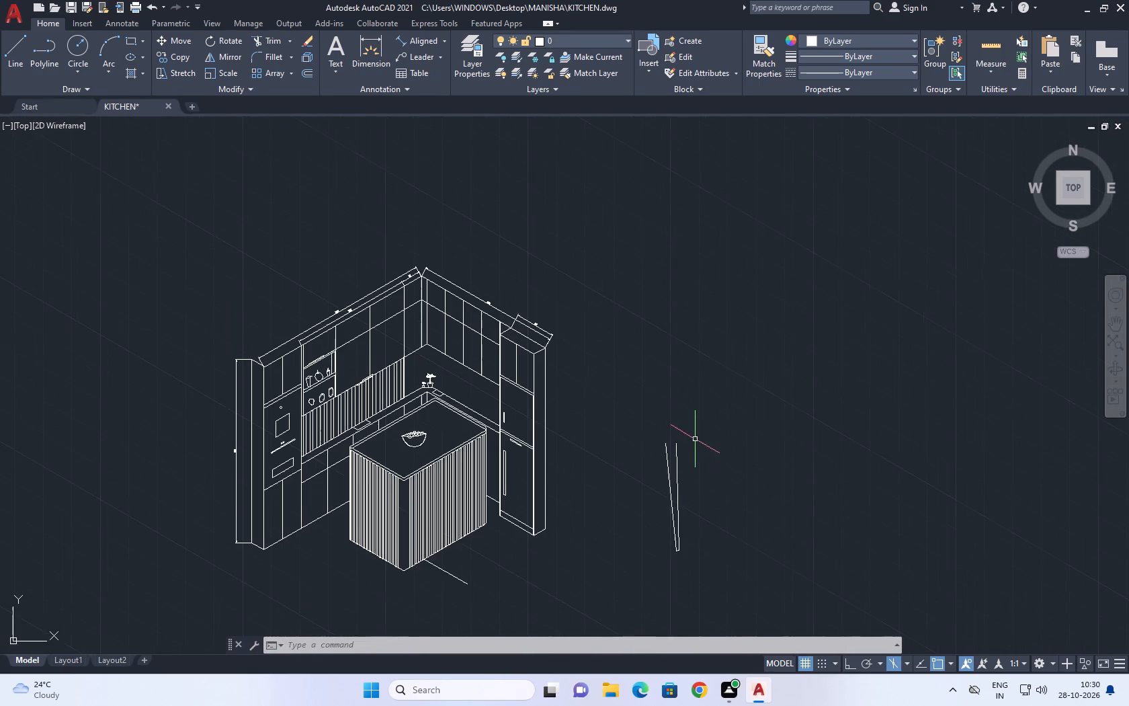
{"action": "middle_click_drag", "start_coordinate": [725, 448], "coordinate": [682, 421]}
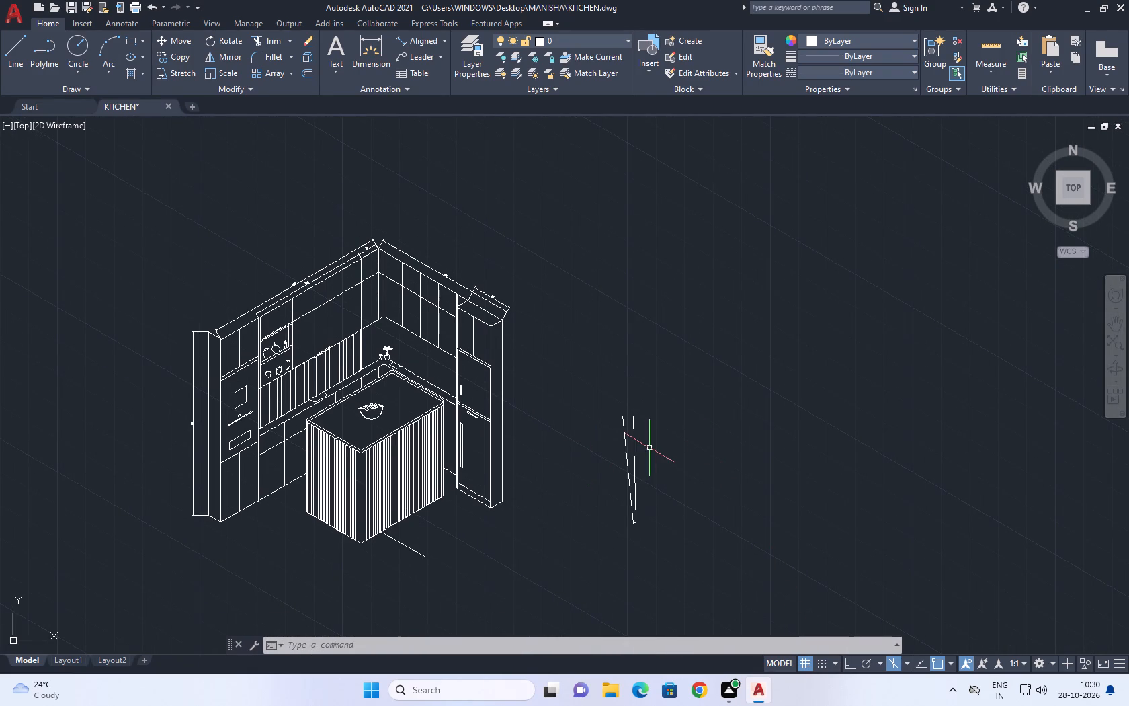
{"action": "scroll", "coordinate": [641, 445], "scroll_direction": "up", "scroll_amount": 2}
{"action": "left_click_drag", "start_coordinate": [644, 373], "coordinate": [637, 372]}
{"action": "left_click", "coordinate": [560, 429]}
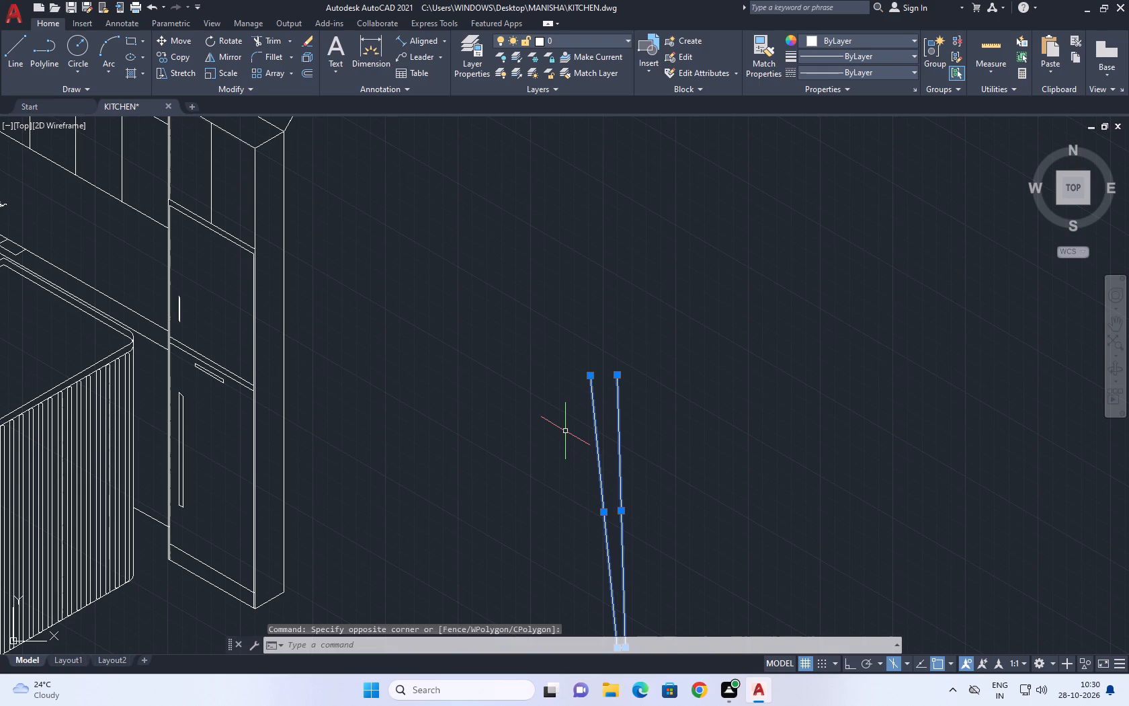
{"action": "key", "text": "Delete"}
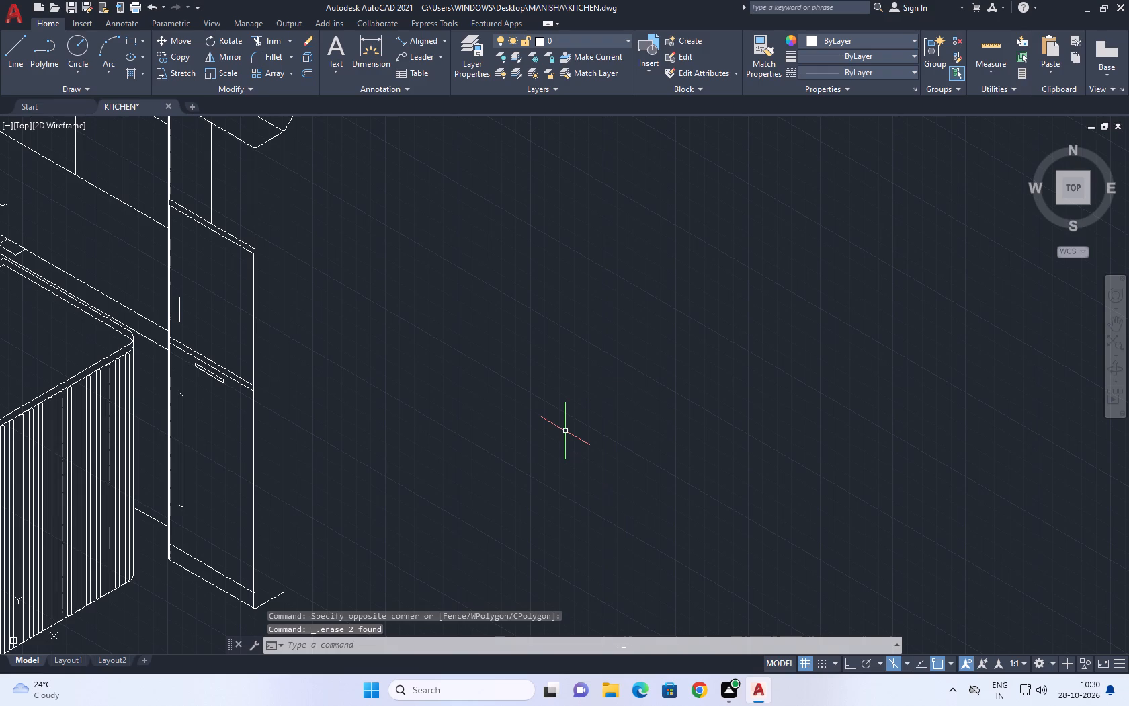
{"action": "scroll", "coordinate": [658, 294], "scroll_direction": "down", "scroll_amount": 3}
{"action": "left_click", "coordinate": [665, 391]}
{"action": "left_click", "coordinate": [636, 336]}
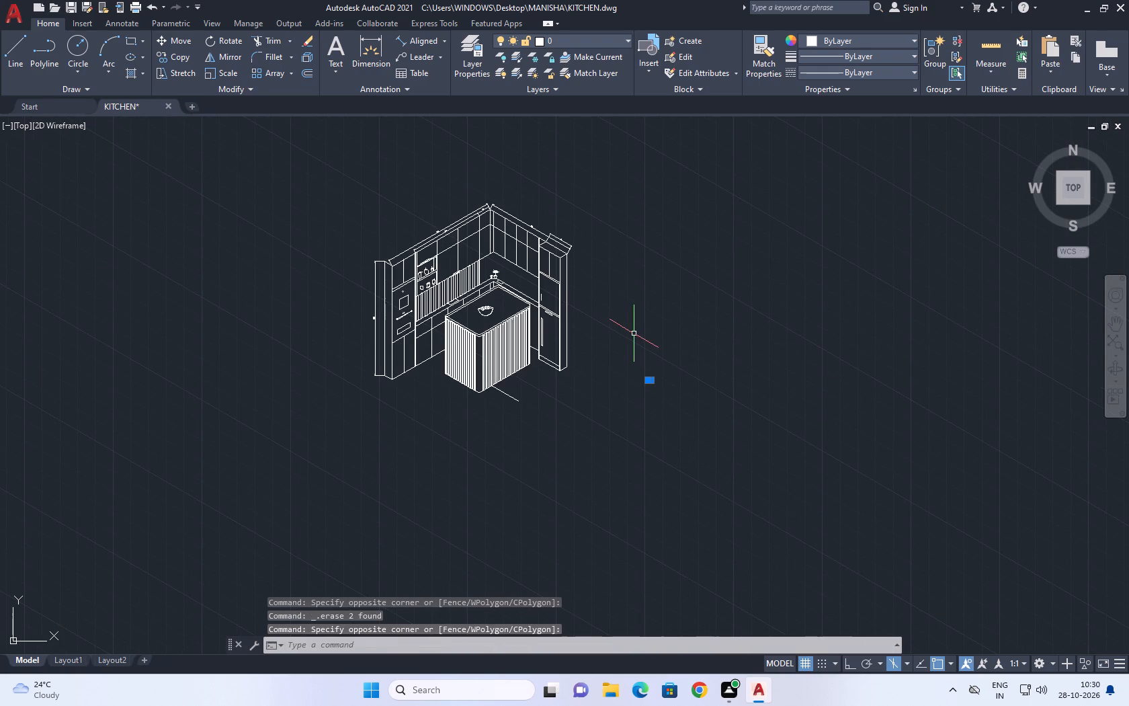
{"action": "key", "text": "Delete"}
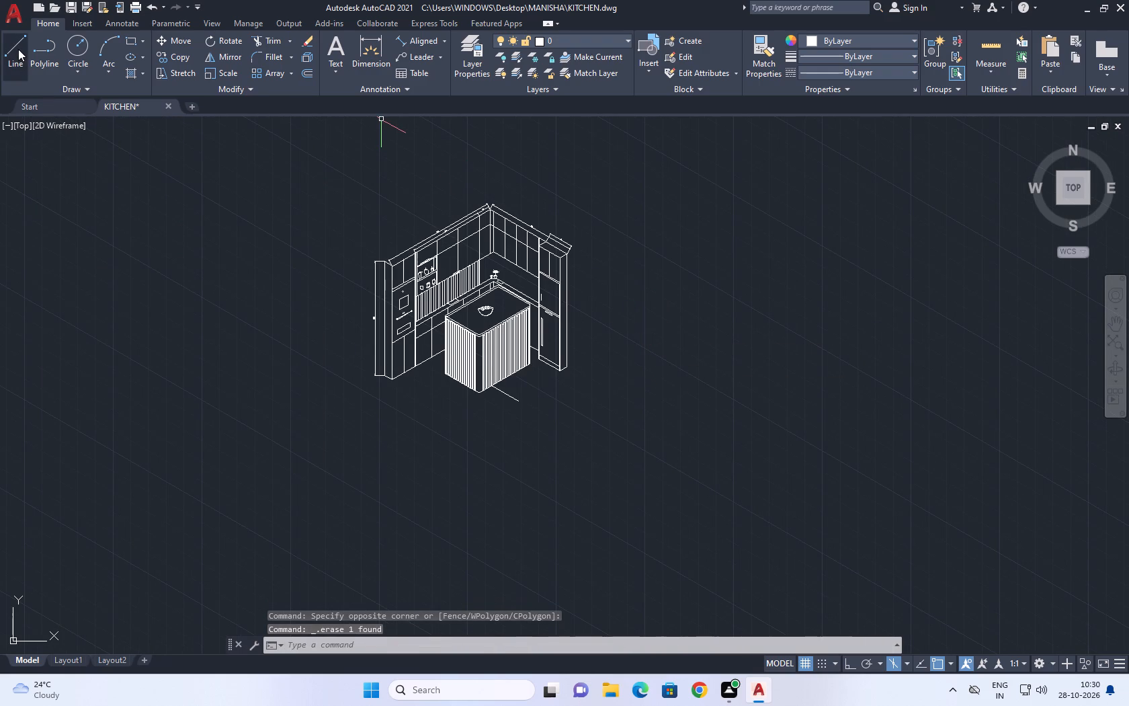
With ortho on, draw a vertical line beyond the fridge cabinet and a 2-unit segment sloping down at 330° from its top.
{"action": "left_click", "coordinate": [18, 49]}
{"action": "scroll", "coordinate": [562, 372], "scroll_direction": "up", "scroll_amount": 3}
{"action": "left_click", "coordinate": [670, 461]}
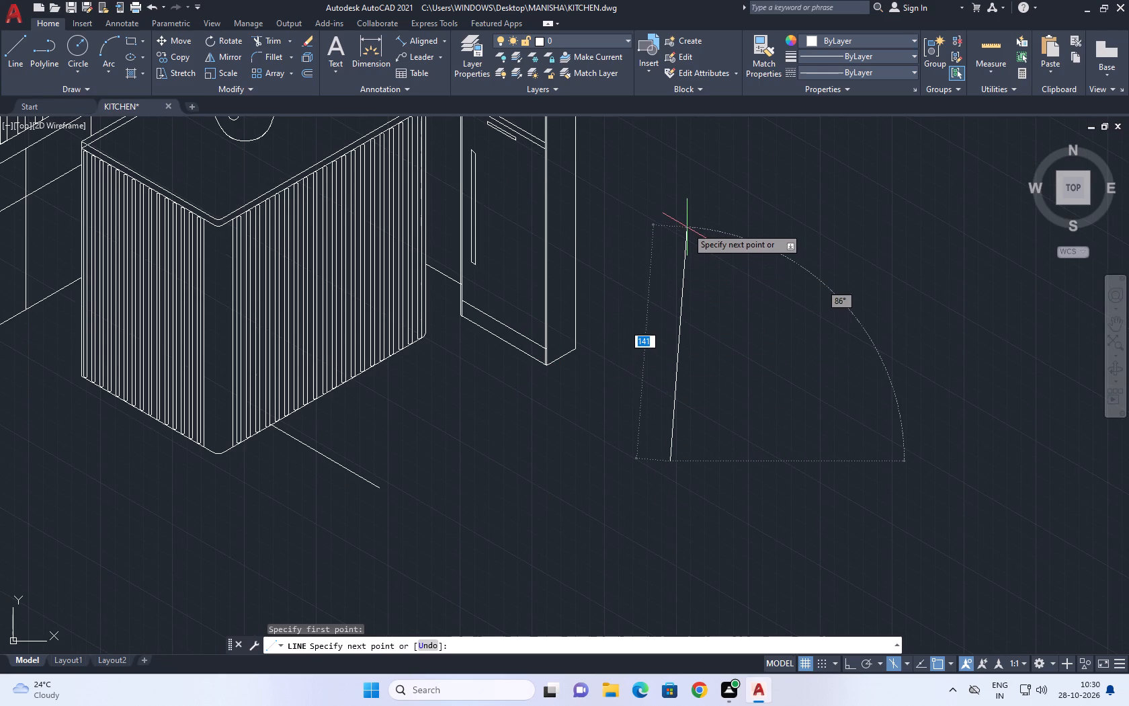
{"action": "key", "text": "F8"}
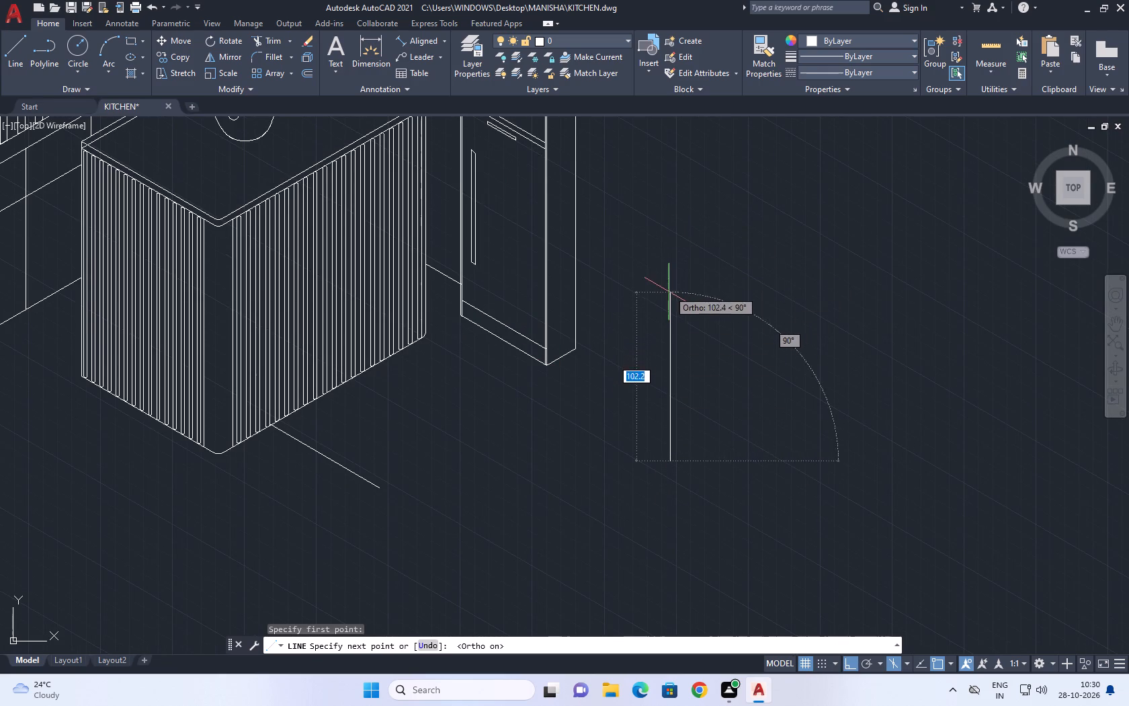
{"action": "left_click", "coordinate": [671, 285]}
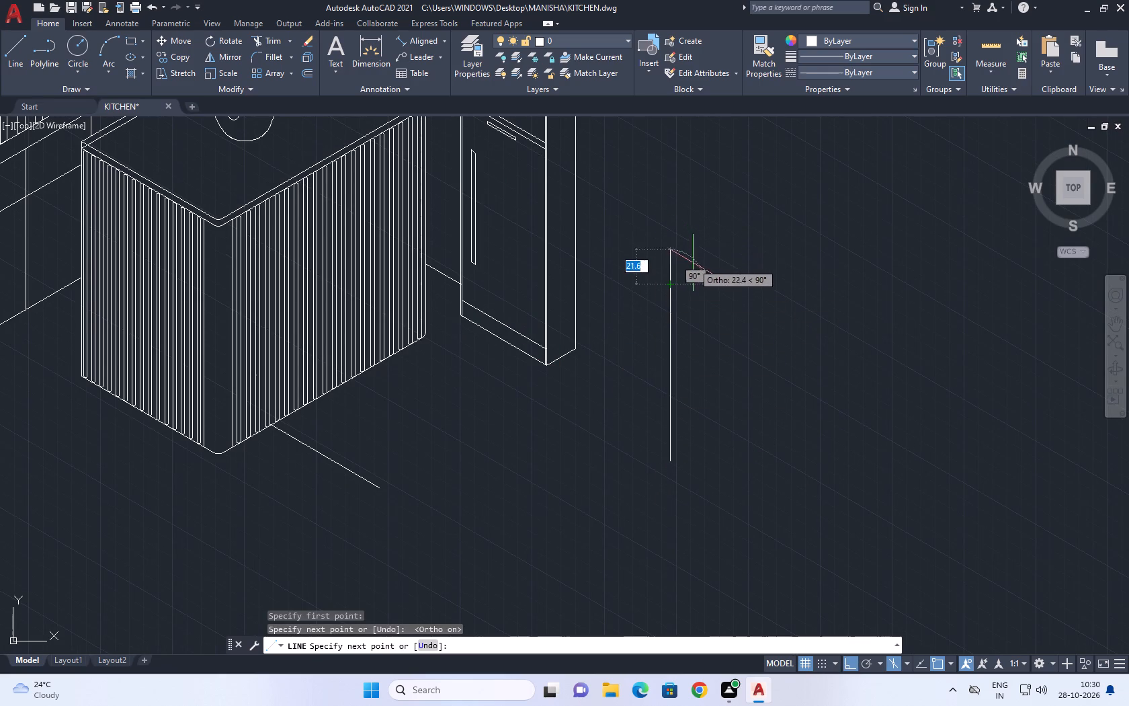
{"action": "scroll", "coordinate": [695, 280], "scroll_direction": "up", "scroll_amount": 2}
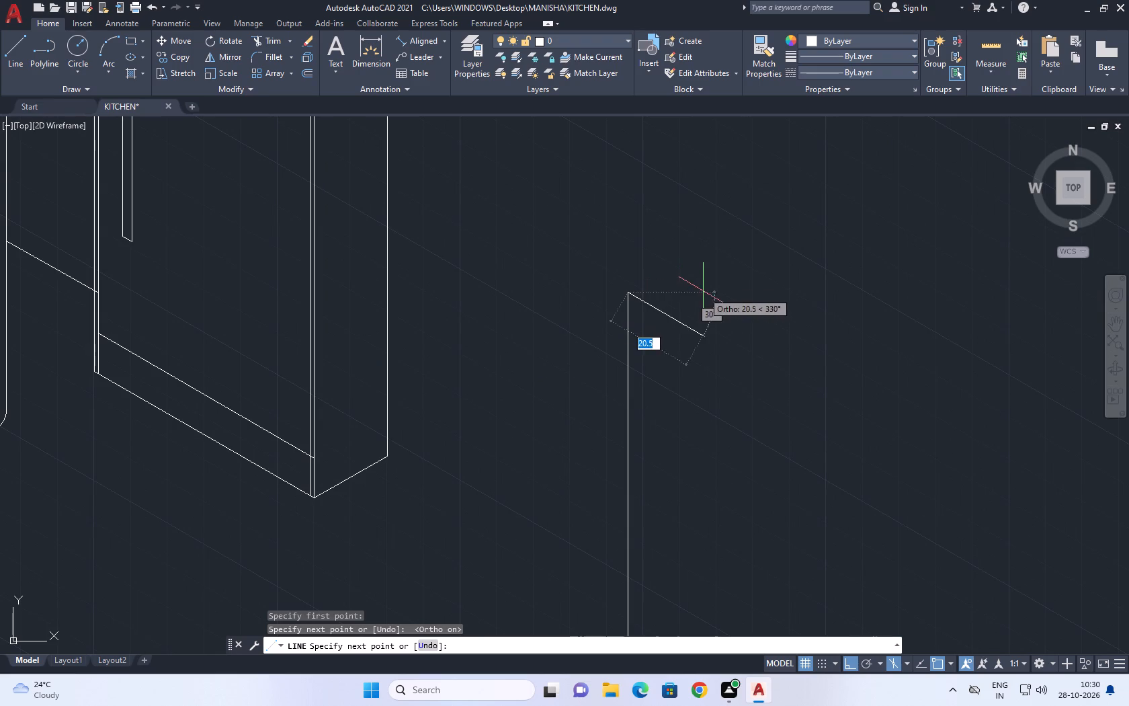
{"action": "middle_click_drag", "start_coordinate": [628, 302], "coordinate": [690, 292]}
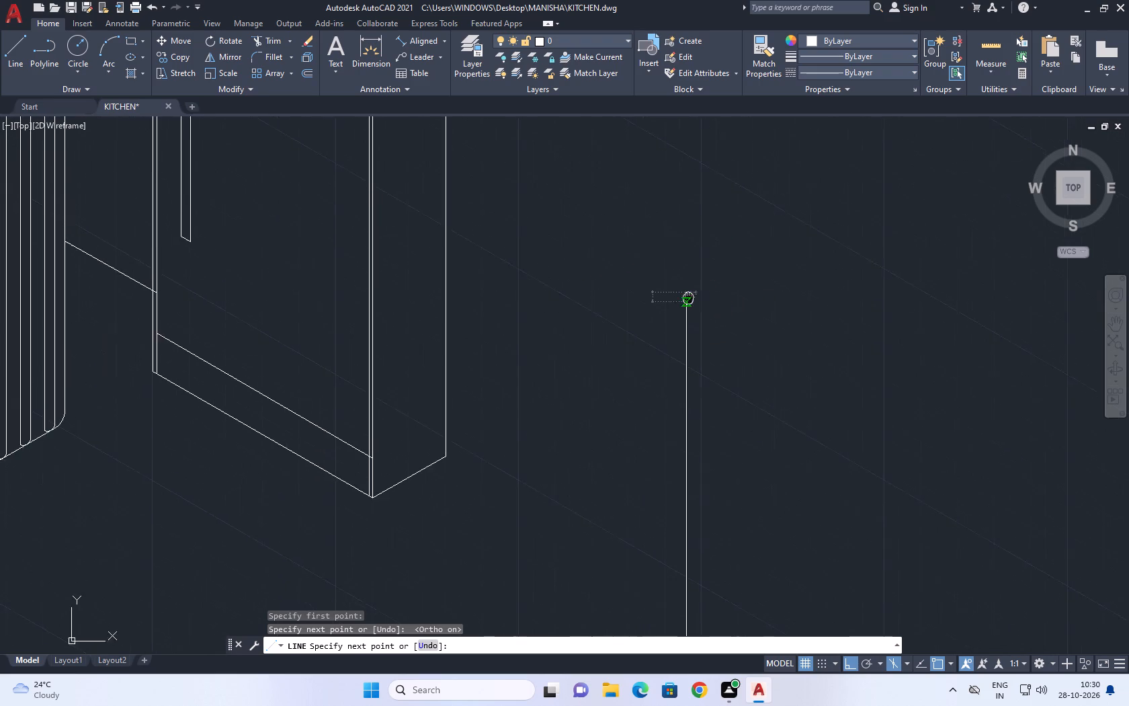
{"action": "middle_click_drag", "start_coordinate": [690, 292], "coordinate": [687, 263]}
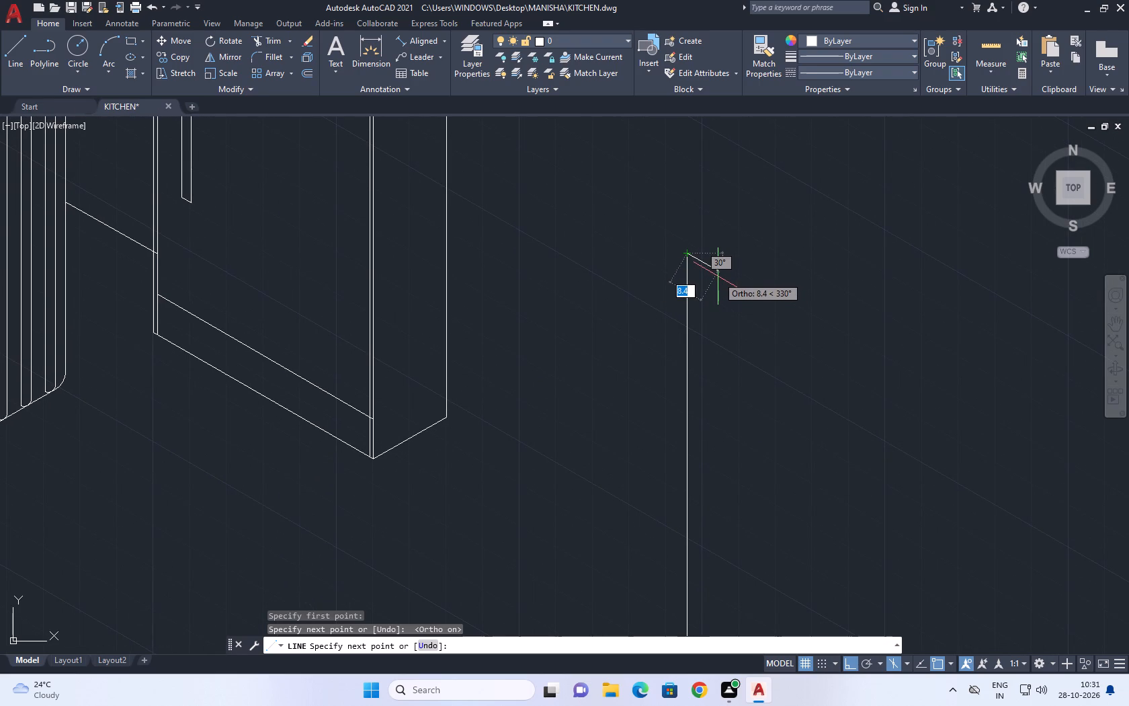
{"action": "key", "text": "2"}
{"action": "key", "text": "Return"}
Continue straight down with a second vertical side about 105 long, level with the first side's lower end, and end the line.
{"action": "scroll", "coordinate": [718, 276], "scroll_direction": "down", "scroll_amount": 2}
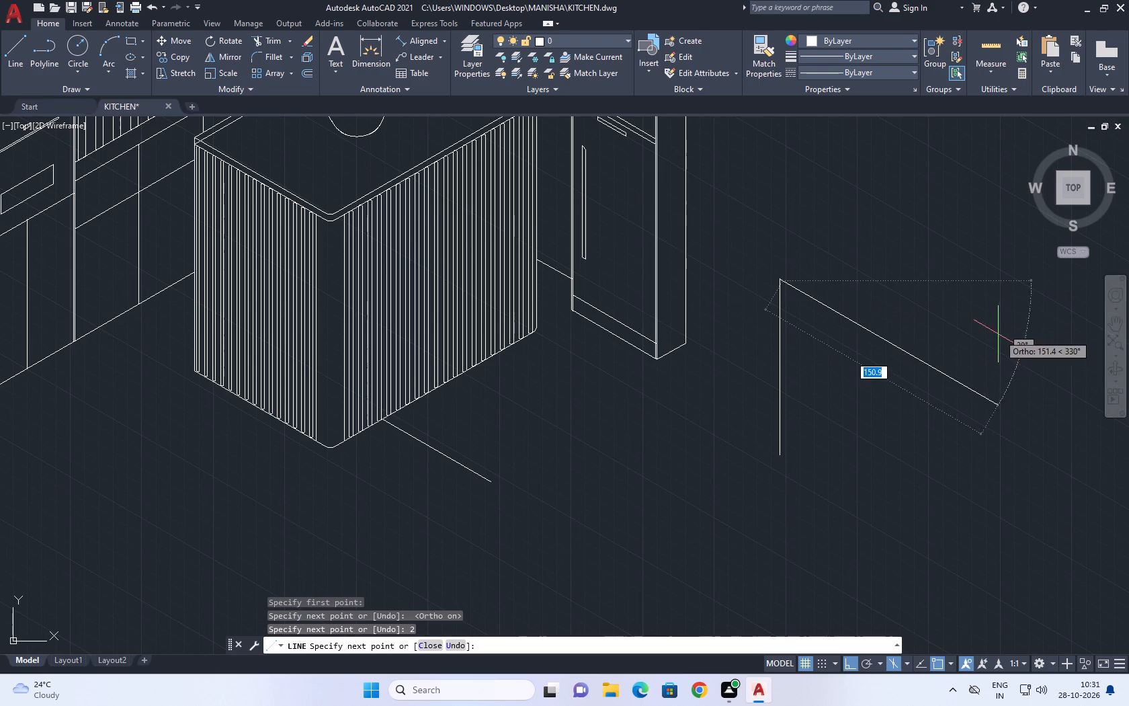
{"action": "scroll", "coordinate": [778, 436], "scroll_direction": "down", "scroll_amount": 2}
{"action": "scroll", "coordinate": [775, 459], "scroll_direction": "up", "scroll_amount": 4}
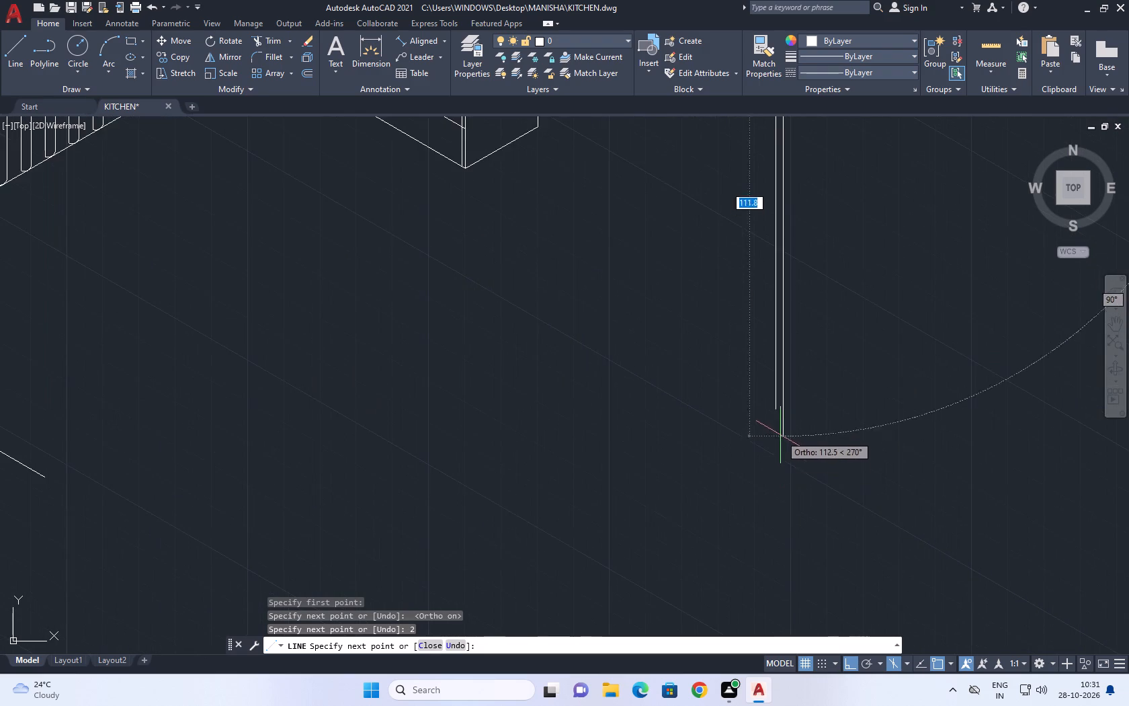
{"action": "scroll", "coordinate": [780, 414], "scroll_direction": "up", "scroll_amount": 2}
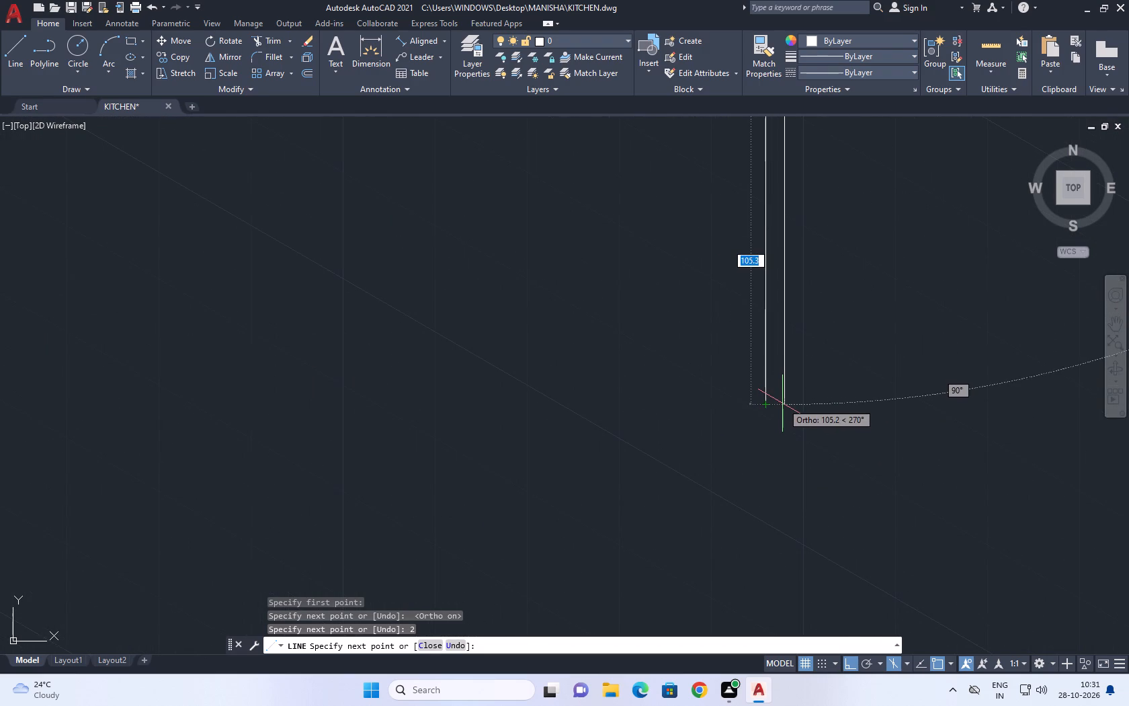
{"action": "left_click", "coordinate": [782, 404]}
{"action": "right_click", "coordinate": [785, 406]}
{"action": "left_click", "coordinate": [816, 426]}
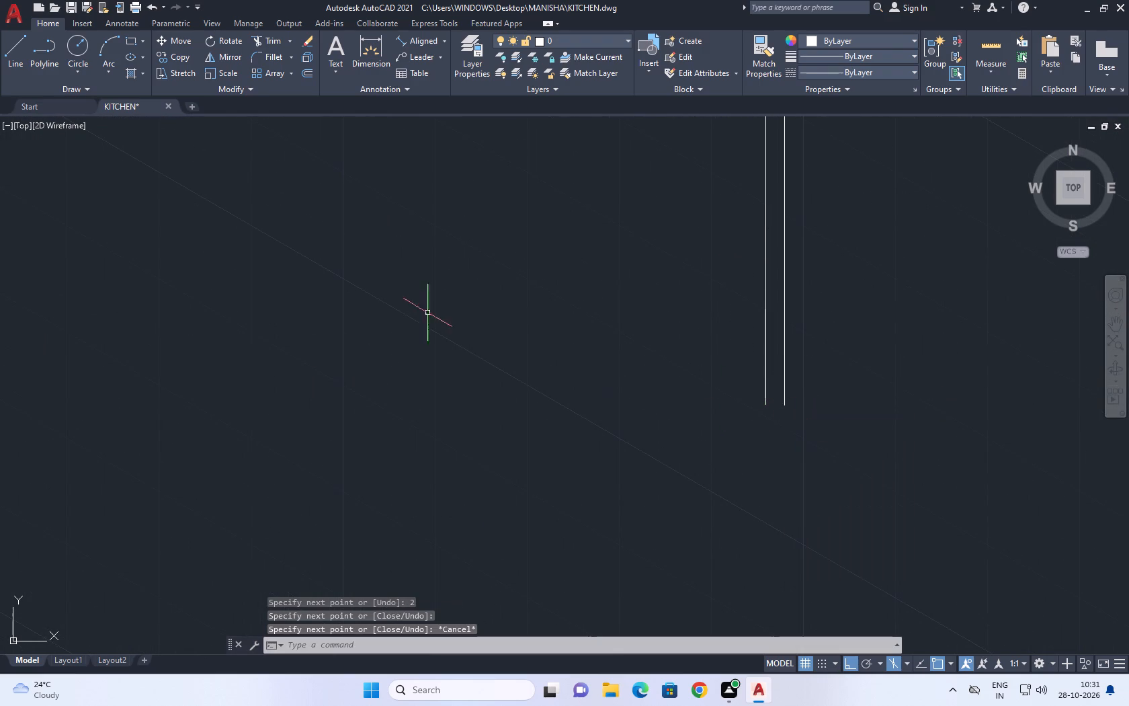
Close the strip's bottom with two short segments meeting in a downward point, the first about 1.2 long at 330°.
{"action": "left_click", "coordinate": [17, 34]}
{"action": "scroll", "coordinate": [691, 403], "scroll_direction": "up", "scroll_amount": 1}
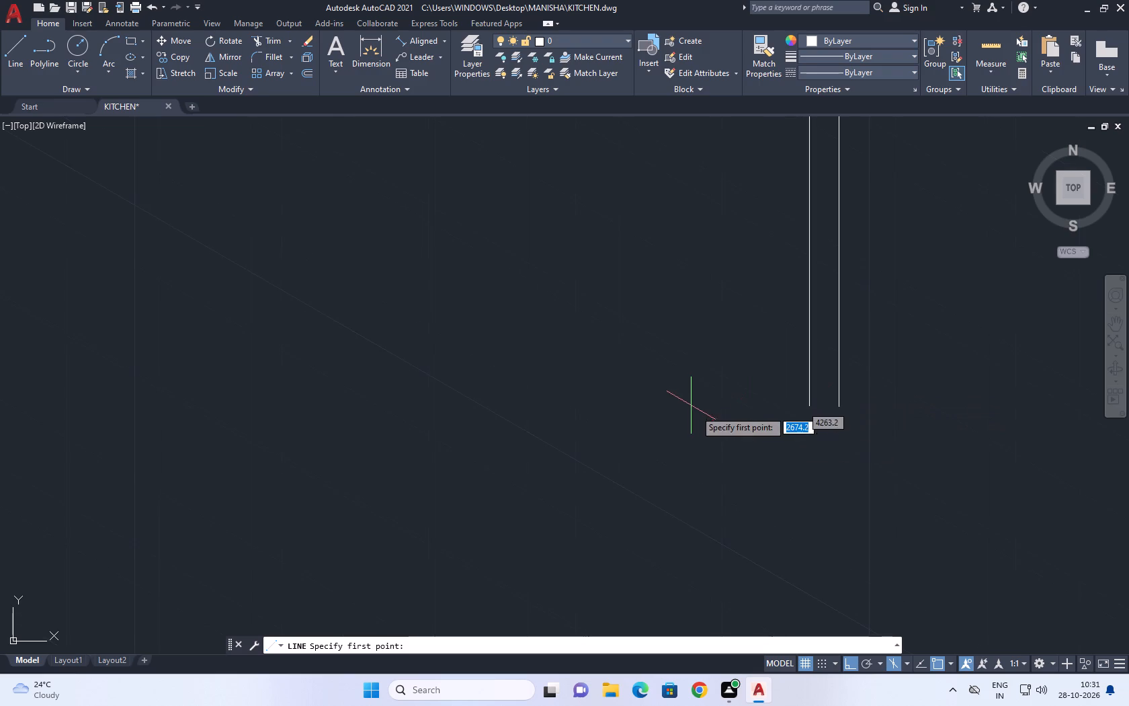
{"action": "scroll", "coordinate": [832, 414], "scroll_direction": "up", "scroll_amount": 1}
{"action": "left_click", "coordinate": [792, 399]}
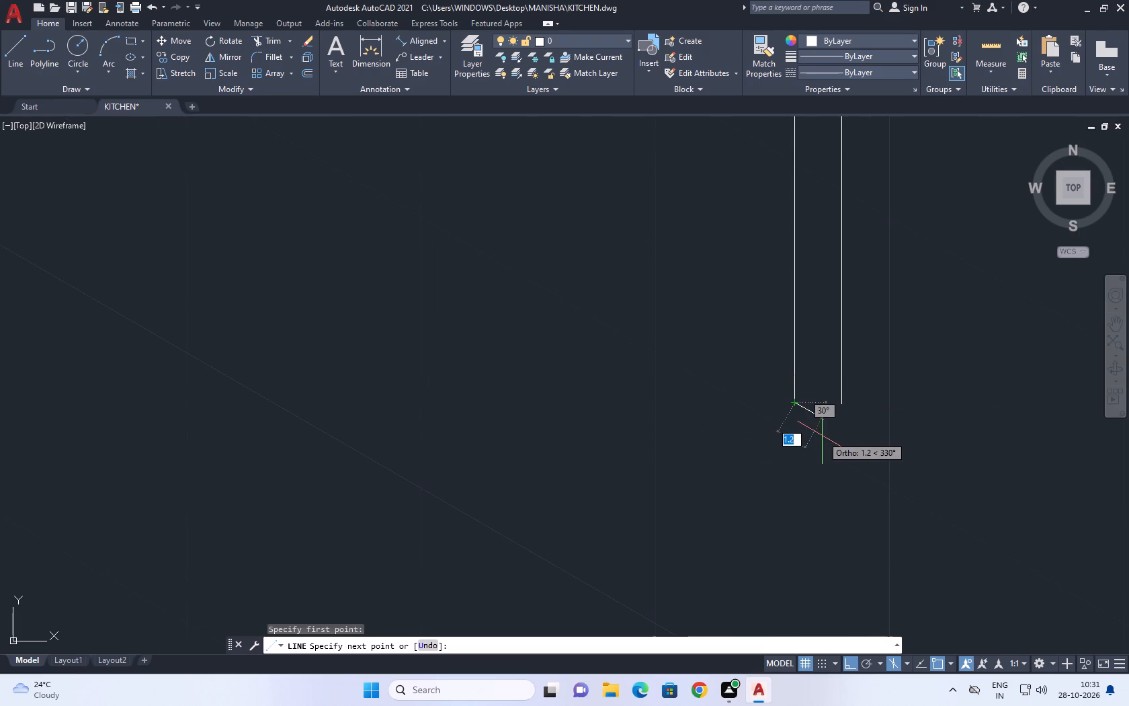
{"action": "left_click", "coordinate": [820, 418]}
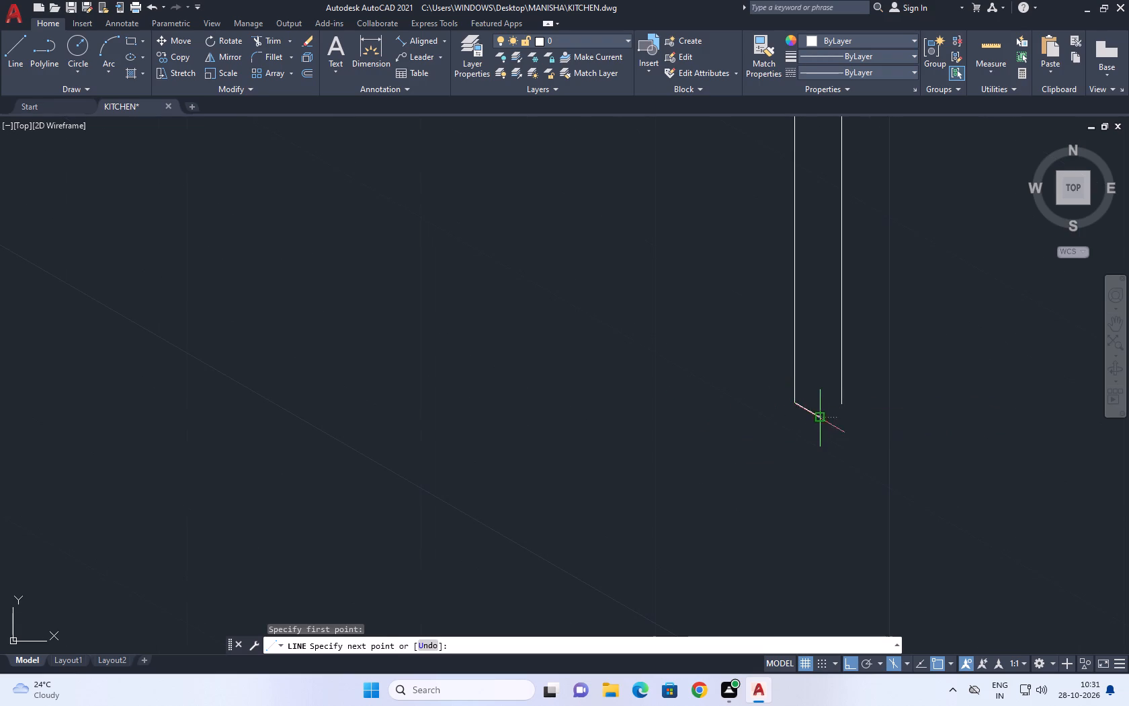
{"action": "left_click", "coordinate": [843, 400]}
{"action": "right_click_drag", "start_coordinate": [878, 364], "coordinate": [864, 333]}
{"action": "left_click", "coordinate": [905, 356]}
Stretch the strip's lower corner on the fridge-cabinet side slightly upward along its vertical side, and deselect everything.
{"action": "scroll", "coordinate": [926, 400], "scroll_direction": "down", "scroll_amount": 4}
{"action": "middle_click_drag", "start_coordinate": [930, 344], "coordinate": [792, 459]}
{"action": "scroll", "coordinate": [787, 463], "scroll_direction": "down", "scroll_amount": 3}
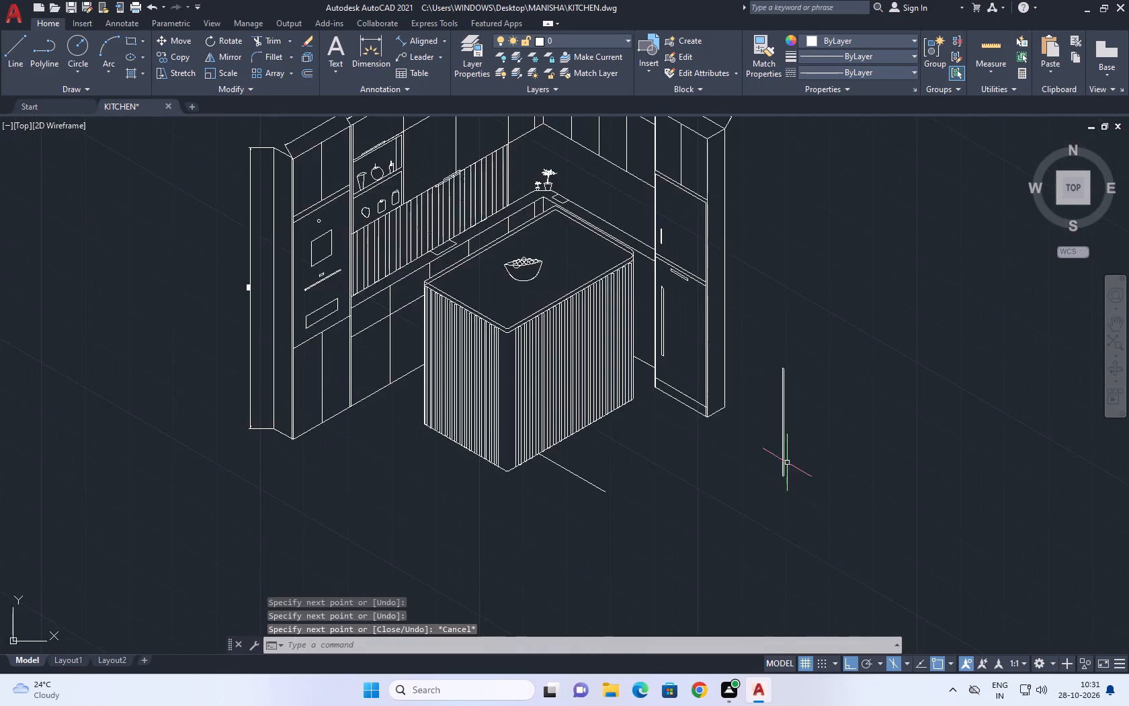
{"action": "scroll", "coordinate": [787, 471], "scroll_direction": "up", "scroll_amount": 3}
{"action": "middle_click_drag", "start_coordinate": [793, 409], "coordinate": [773, 557]}
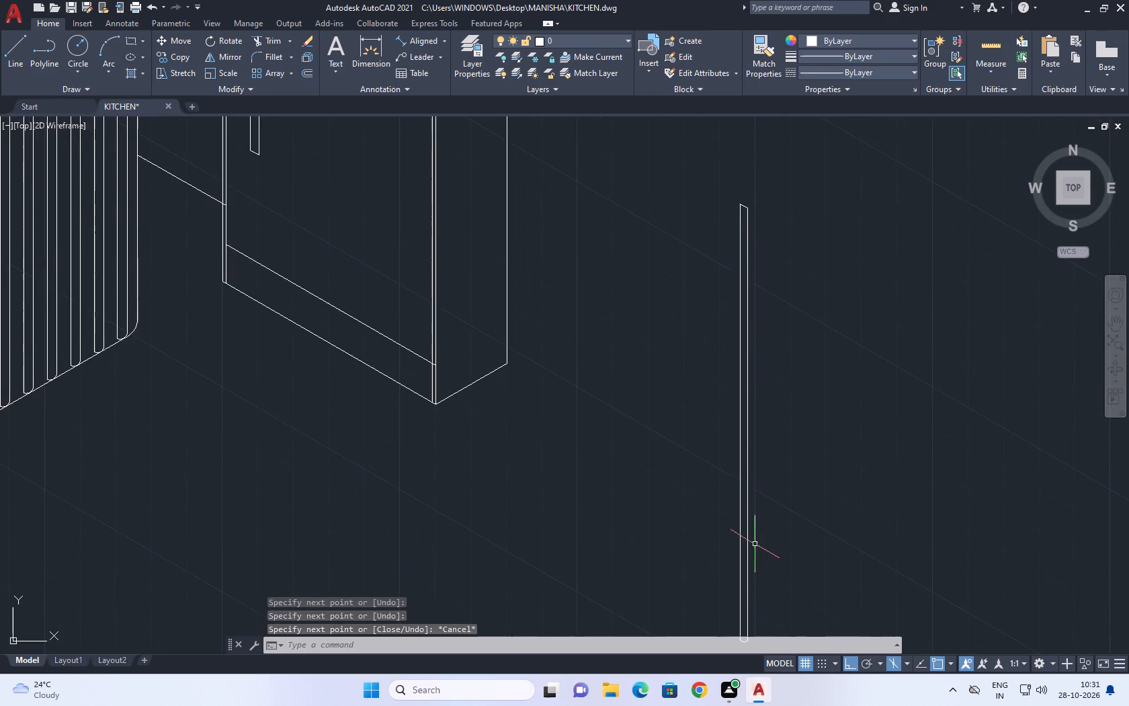
{"action": "scroll", "coordinate": [748, 537], "scroll_direction": "down", "scroll_amount": 2}
{"action": "scroll", "coordinate": [747, 578], "scroll_direction": "up", "scroll_amount": 1}
{"action": "middle_click_drag", "start_coordinate": [737, 586], "coordinate": [726, 516]}
{"action": "scroll", "coordinate": [725, 519], "scroll_direction": "up", "scroll_amount": 3}
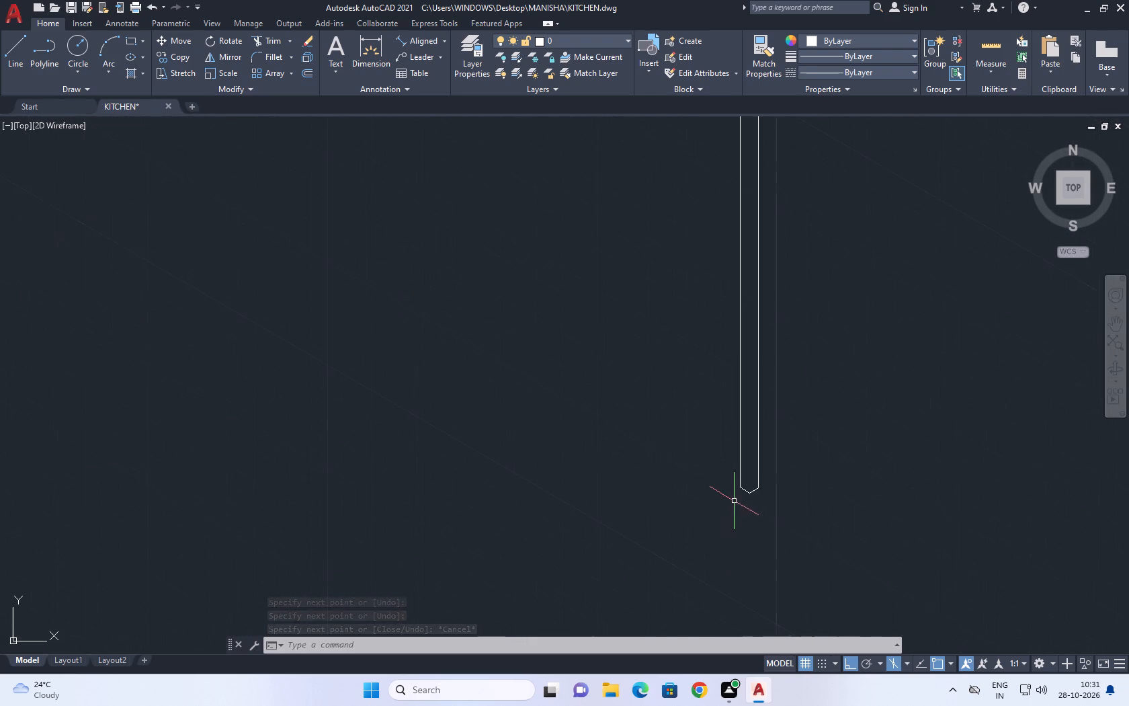
{"action": "scroll", "coordinate": [734, 501], "scroll_direction": "up", "scroll_amount": 4}
{"action": "left_click", "coordinate": [777, 477]}
{"action": "left_click", "coordinate": [748, 432]}
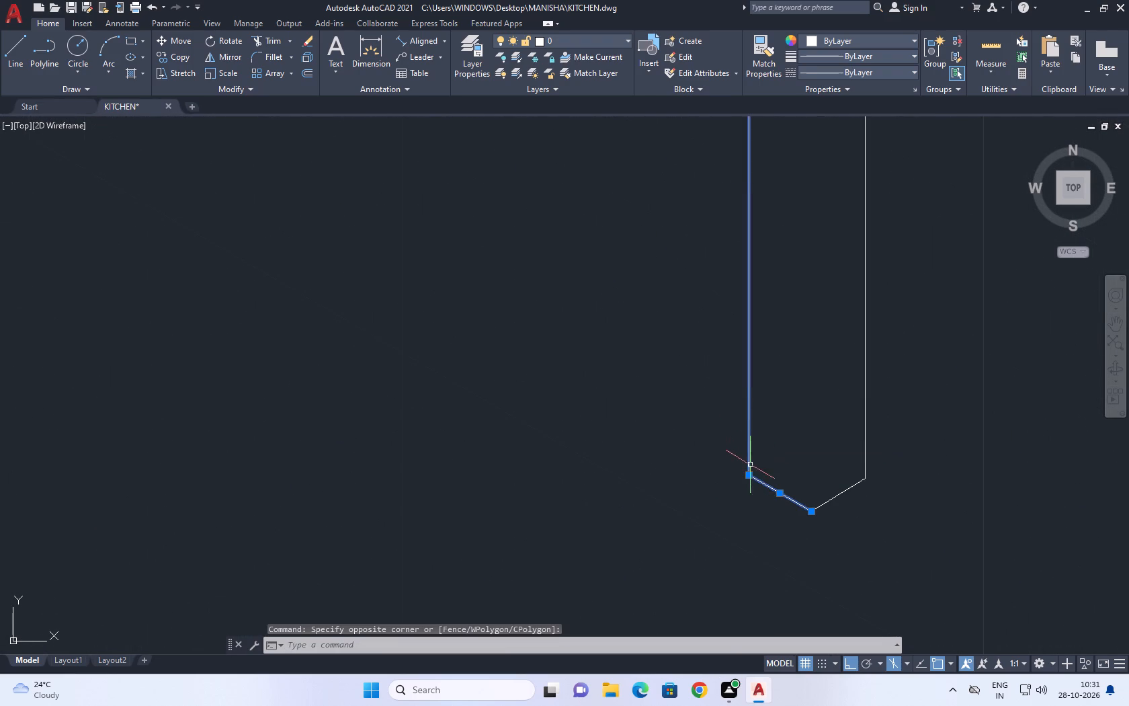
{"action": "left_click", "coordinate": [749, 476]}
{"action": "left_click", "coordinate": [749, 463]}
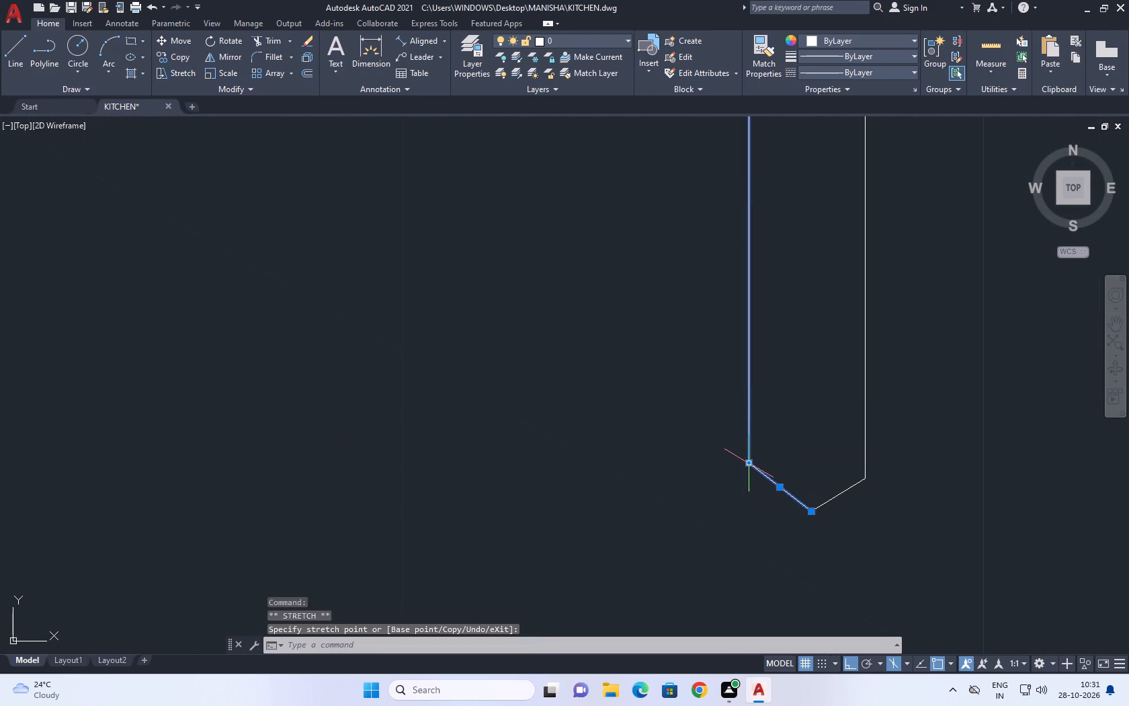
{"action": "middle_click_drag", "start_coordinate": [790, 446], "coordinate": [773, 500]}
{"action": "middle_click_drag", "start_coordinate": [797, 498], "coordinate": [554, 632]}
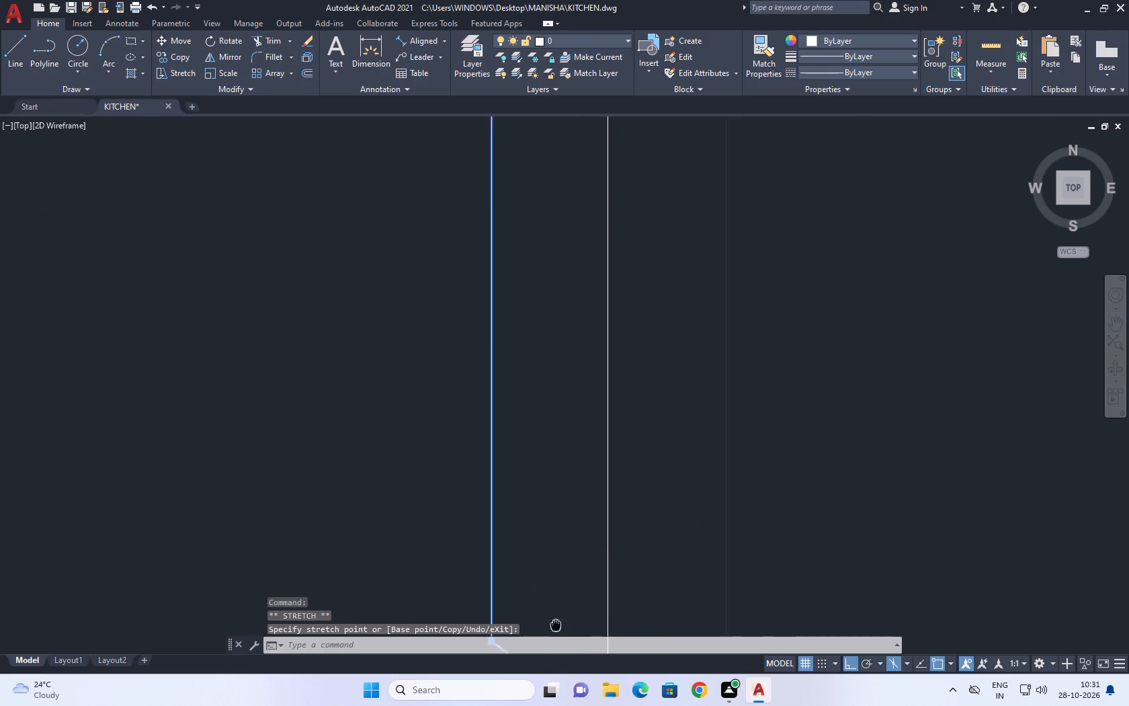
{"action": "middle_click_drag", "start_coordinate": [554, 632], "coordinate": [550, 639]}
{"action": "middle_click", "coordinate": [550, 639]}
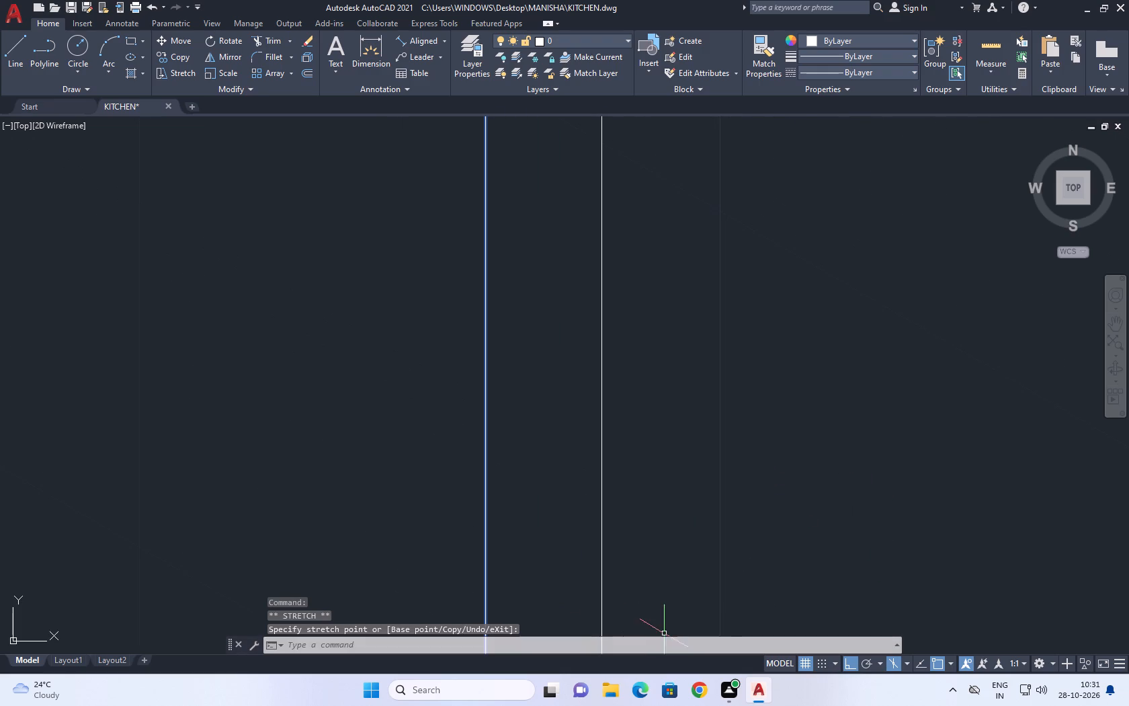
{"action": "middle_click_drag", "start_coordinate": [659, 481], "coordinate": [706, 399]}
{"action": "middle_click_drag", "start_coordinate": [627, 567], "coordinate": [629, 504]}
{"action": "scroll", "coordinate": [586, 550], "scroll_direction": "up", "scroll_amount": 1}
{"action": "right_click_drag", "start_coordinate": [605, 401], "coordinate": [602, 393]}
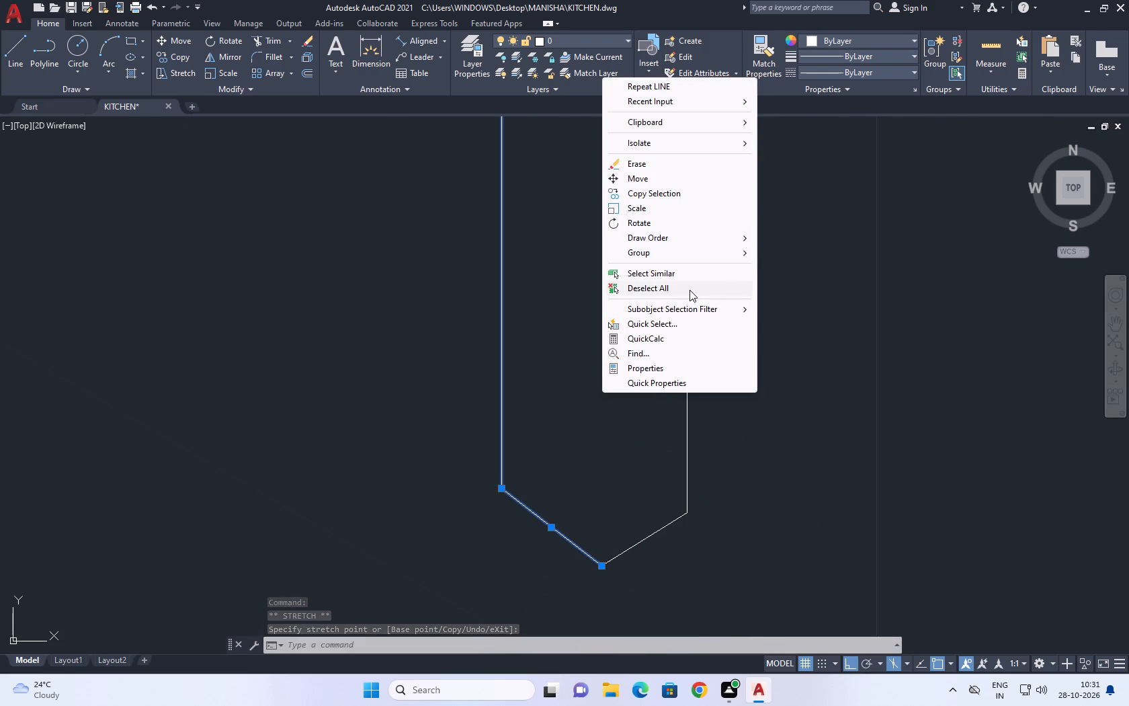
{"action": "left_click", "coordinate": [689, 290]}
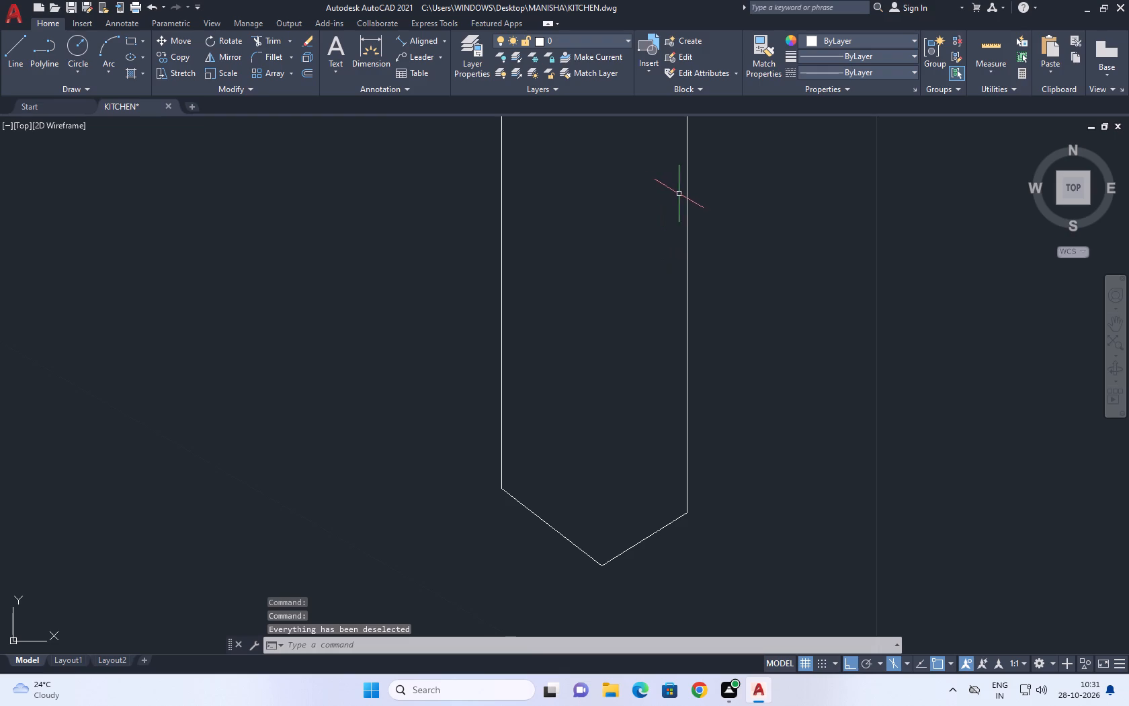
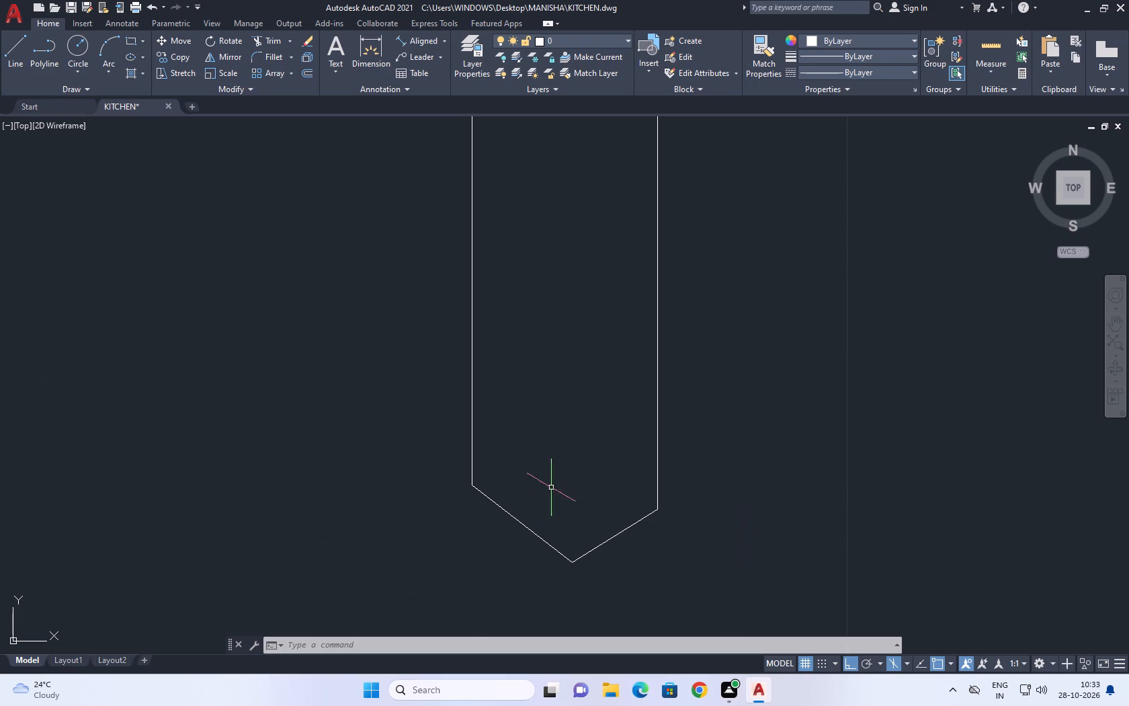
Stretch the strip's bottom point slightly up toward the fridge cabinet, along the first sloping segment, and deselect everything.
{"action": "middle_click_drag", "start_coordinate": [528, 533], "coordinate": [560, 405]}
{"action": "middle_click_drag", "start_coordinate": [557, 427], "coordinate": [577, 459]}
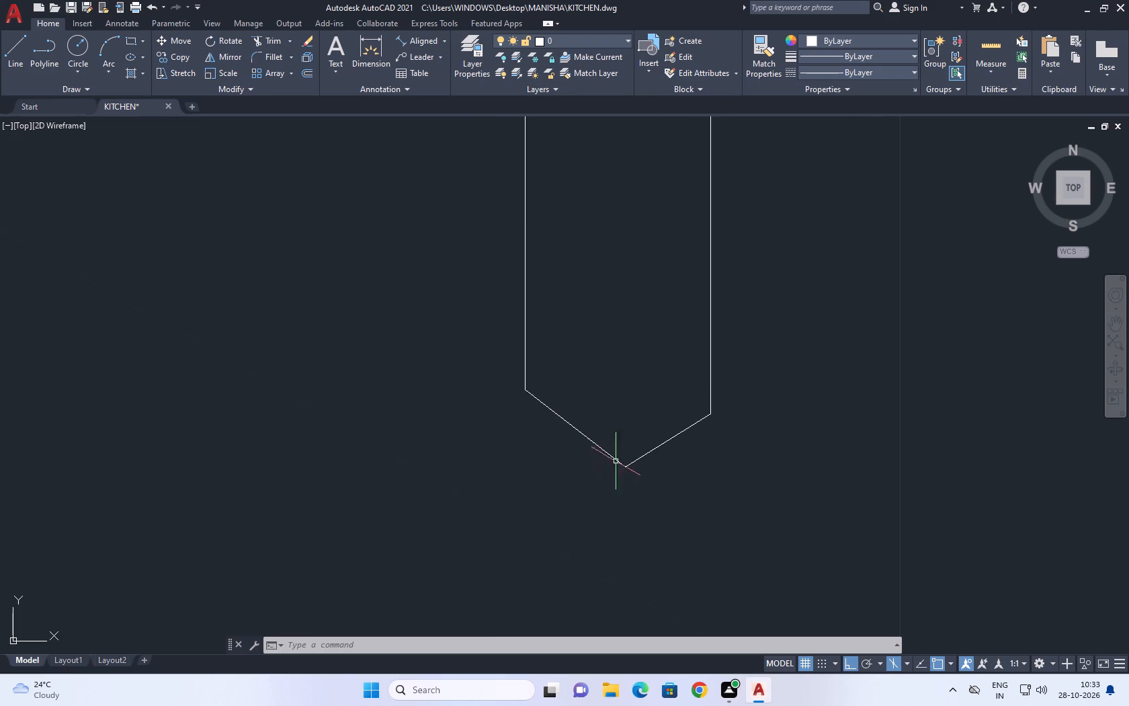
{"action": "left_click", "coordinate": [640, 468]}
{"action": "left_click", "coordinate": [606, 420]}
{"action": "left_click", "coordinate": [623, 468]}
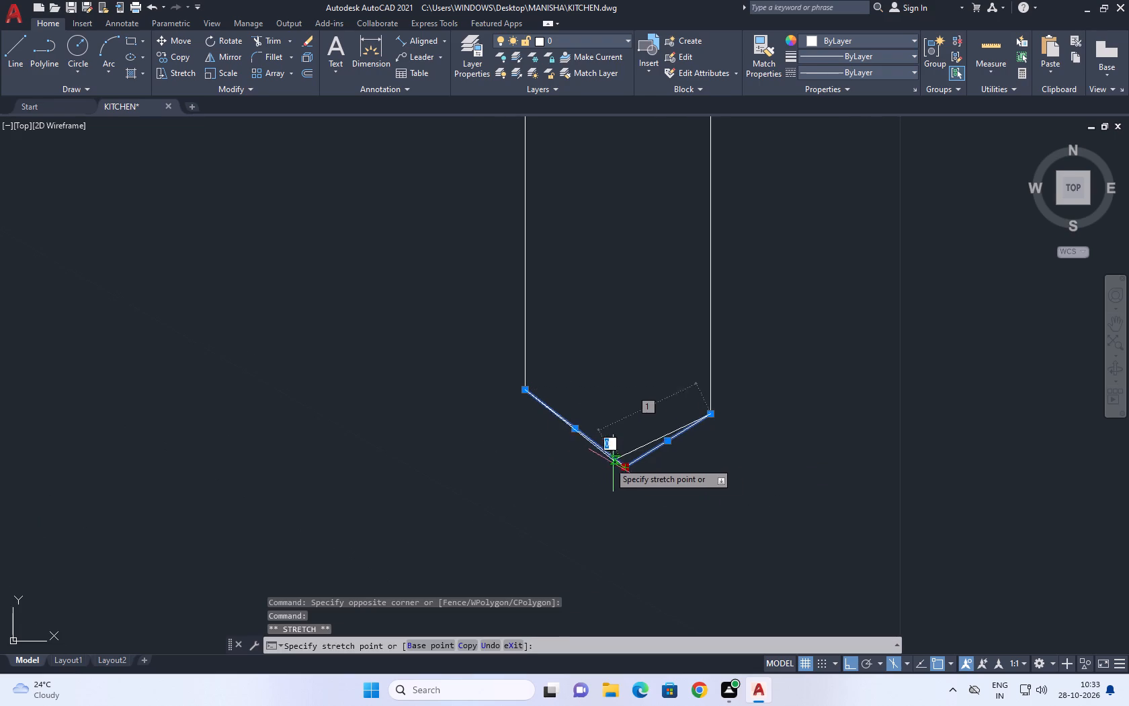
{"action": "left_click", "coordinate": [608, 464]}
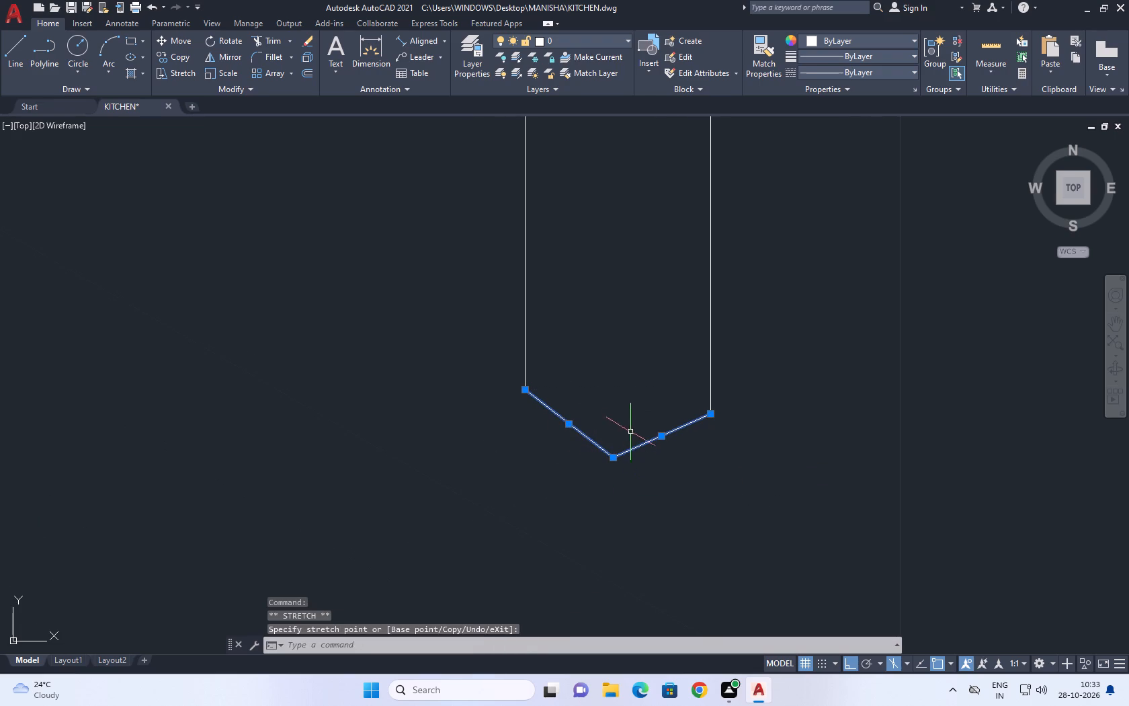
{"action": "middle_click_drag", "start_coordinate": [645, 410], "coordinate": [665, 442]}
{"action": "right_click", "coordinate": [626, 356]}
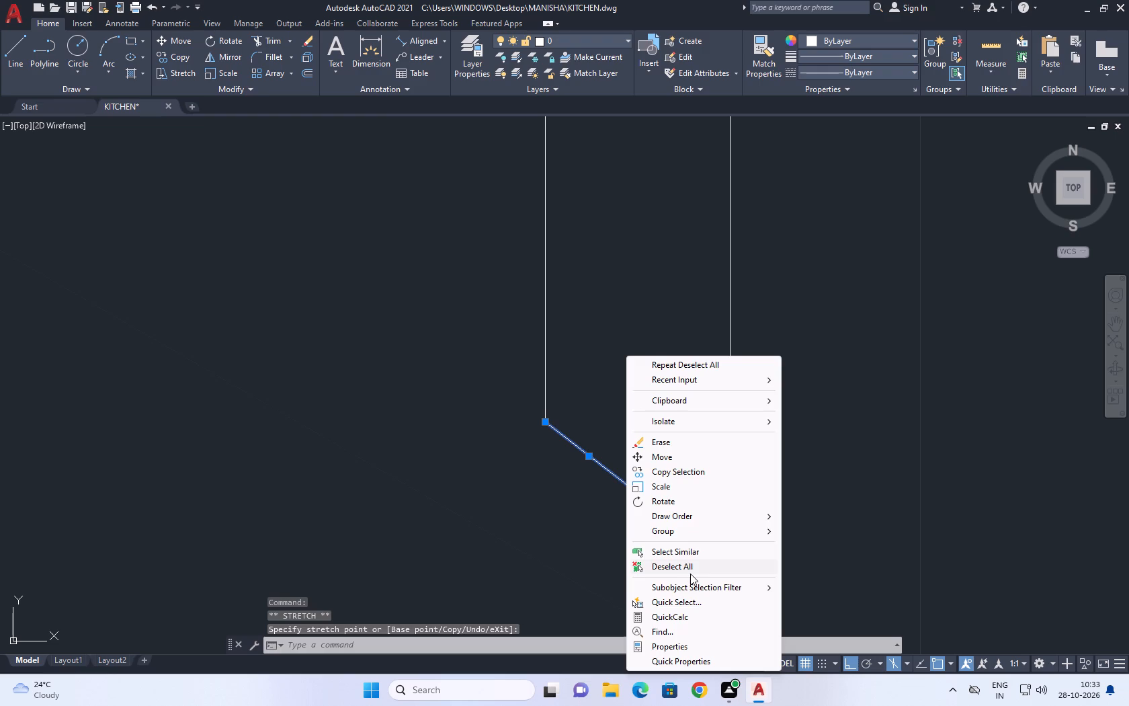
{"action": "left_click", "coordinate": [694, 570]}
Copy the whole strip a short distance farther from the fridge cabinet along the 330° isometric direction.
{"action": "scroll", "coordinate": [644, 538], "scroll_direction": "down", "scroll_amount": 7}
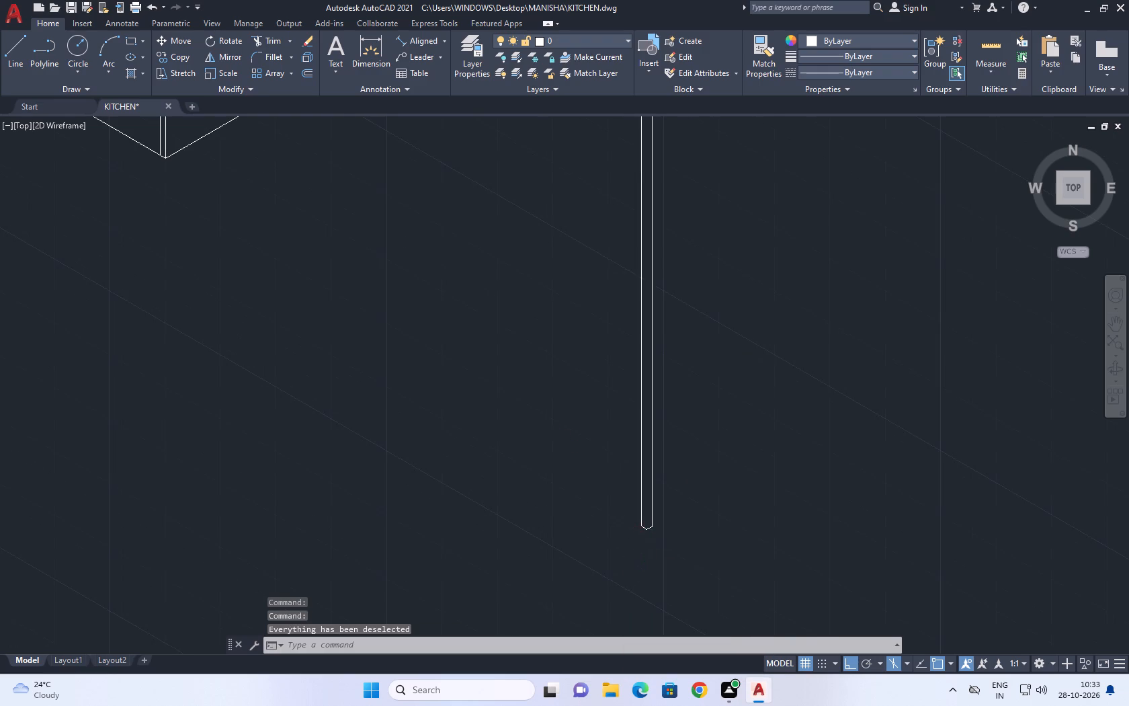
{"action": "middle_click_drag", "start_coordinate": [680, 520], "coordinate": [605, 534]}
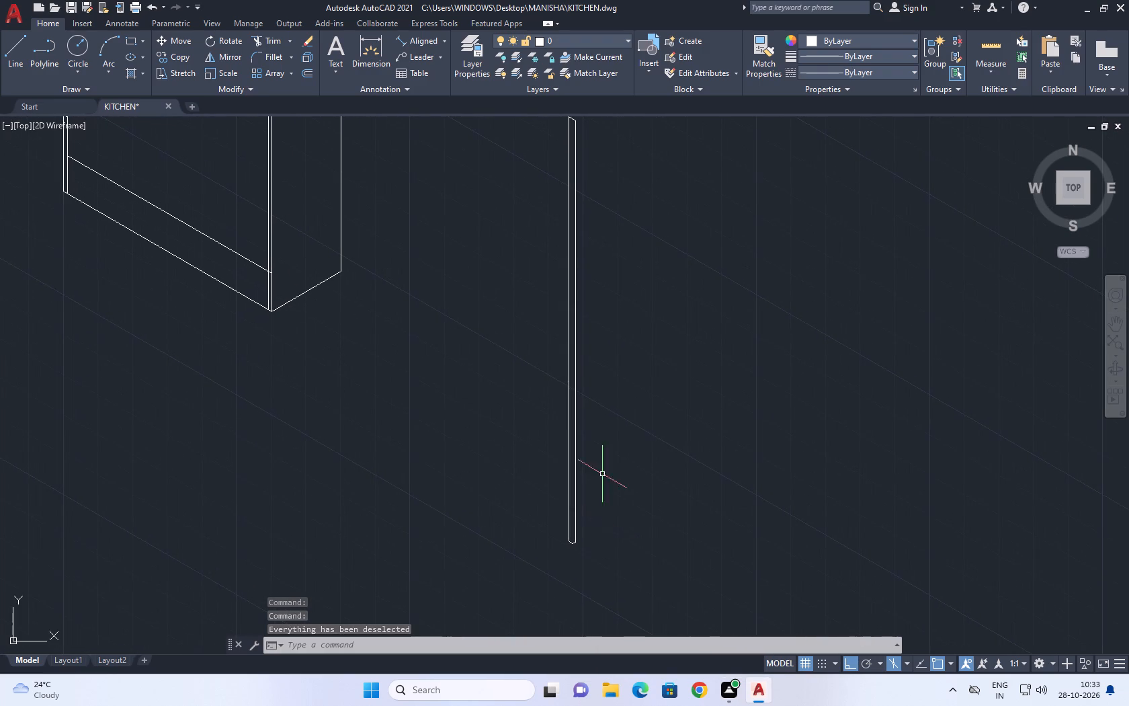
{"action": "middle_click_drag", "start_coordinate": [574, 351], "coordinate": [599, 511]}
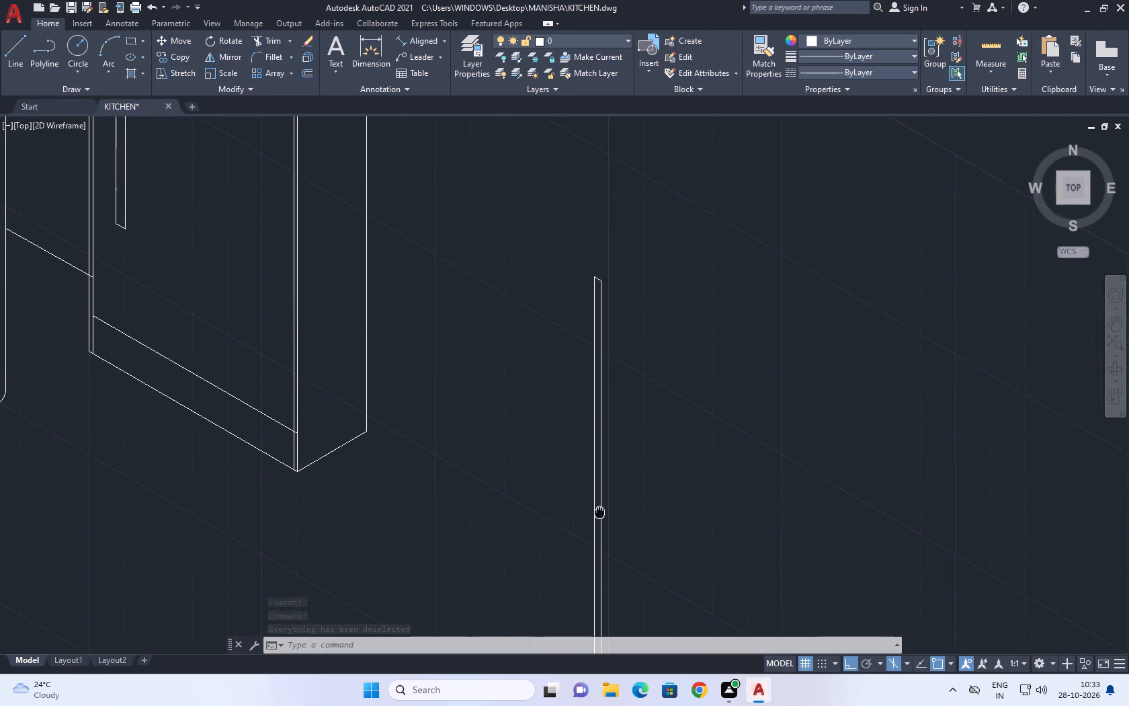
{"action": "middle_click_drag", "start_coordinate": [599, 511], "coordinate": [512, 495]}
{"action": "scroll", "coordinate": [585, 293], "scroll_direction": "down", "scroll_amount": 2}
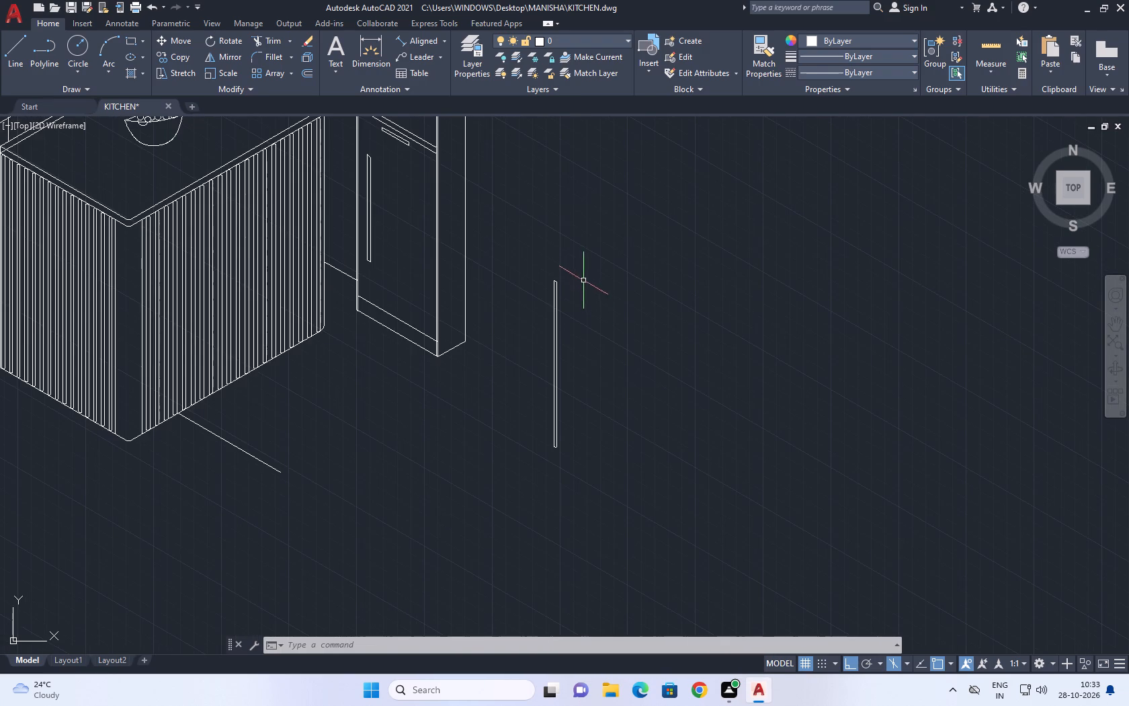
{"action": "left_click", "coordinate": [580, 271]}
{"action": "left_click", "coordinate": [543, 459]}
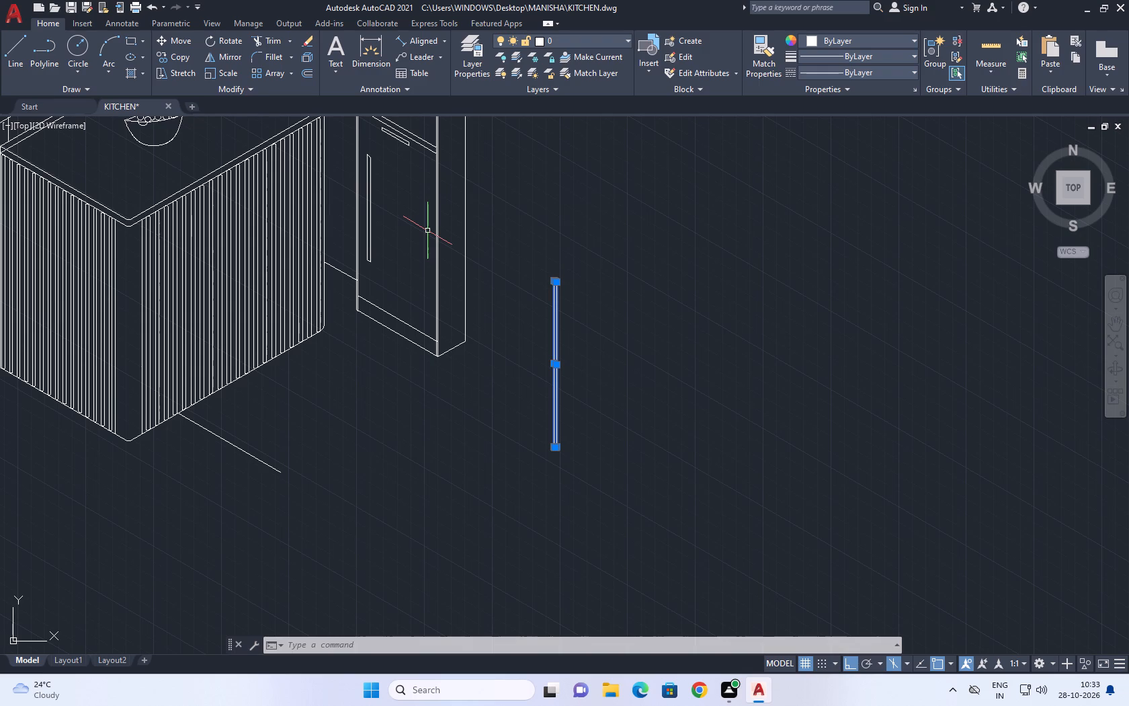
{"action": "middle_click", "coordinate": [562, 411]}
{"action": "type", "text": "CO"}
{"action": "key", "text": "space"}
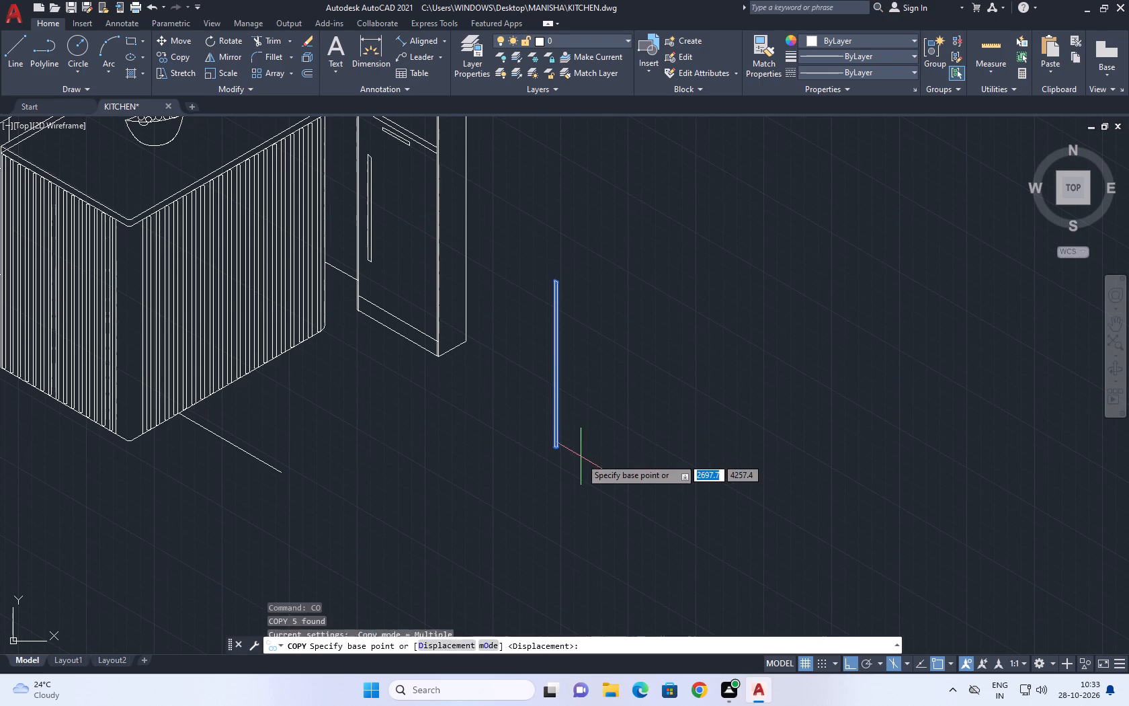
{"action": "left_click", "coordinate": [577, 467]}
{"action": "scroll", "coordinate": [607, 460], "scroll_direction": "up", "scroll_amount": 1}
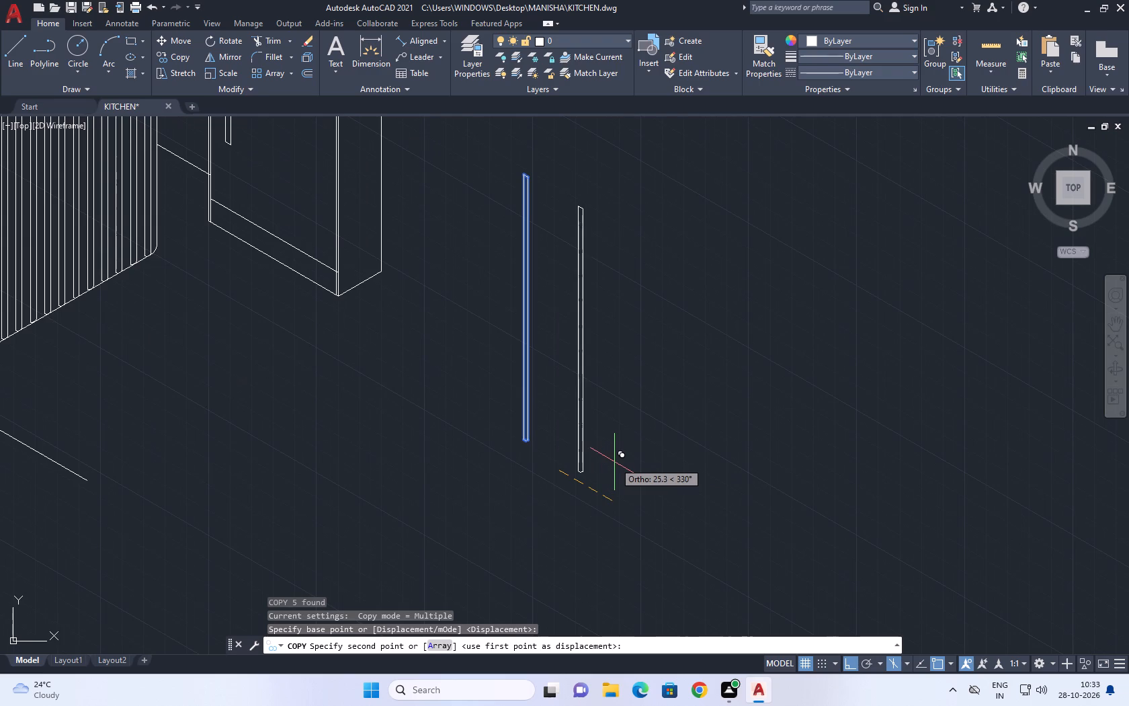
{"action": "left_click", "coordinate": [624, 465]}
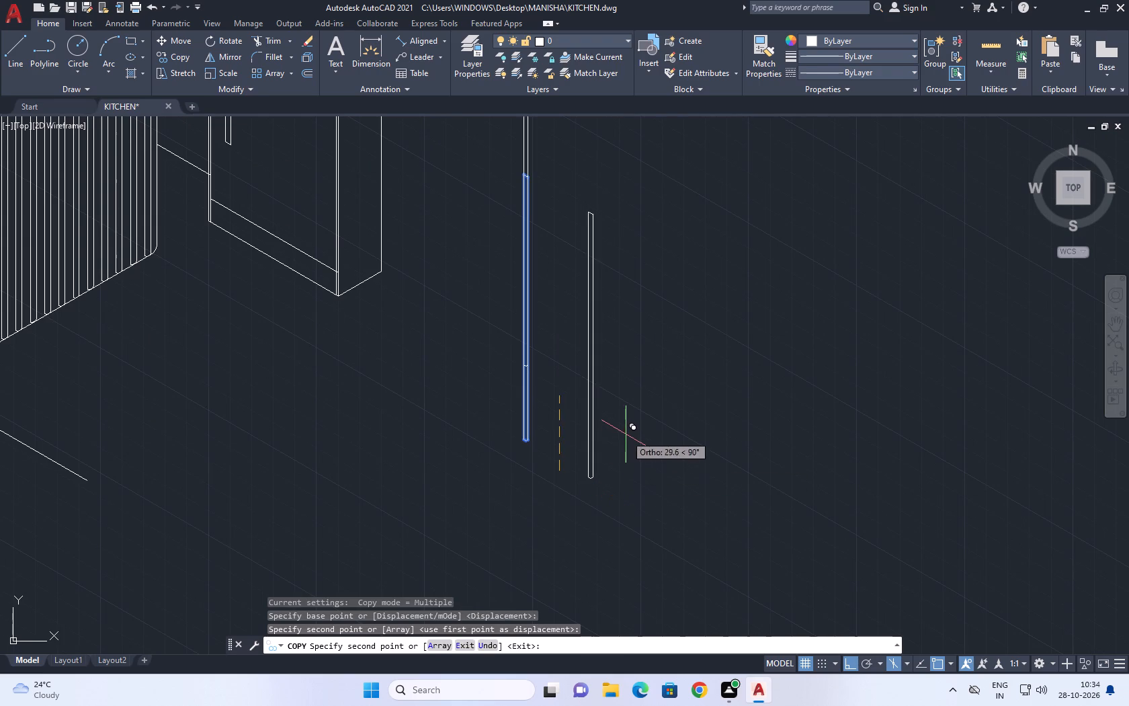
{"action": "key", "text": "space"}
Stretch the lower end of the original strip's side facing away from the fridge cabinet inward onto the sloping bottom segment.
{"action": "middle_click_drag", "start_coordinate": [560, 374], "coordinate": [616, 435]}
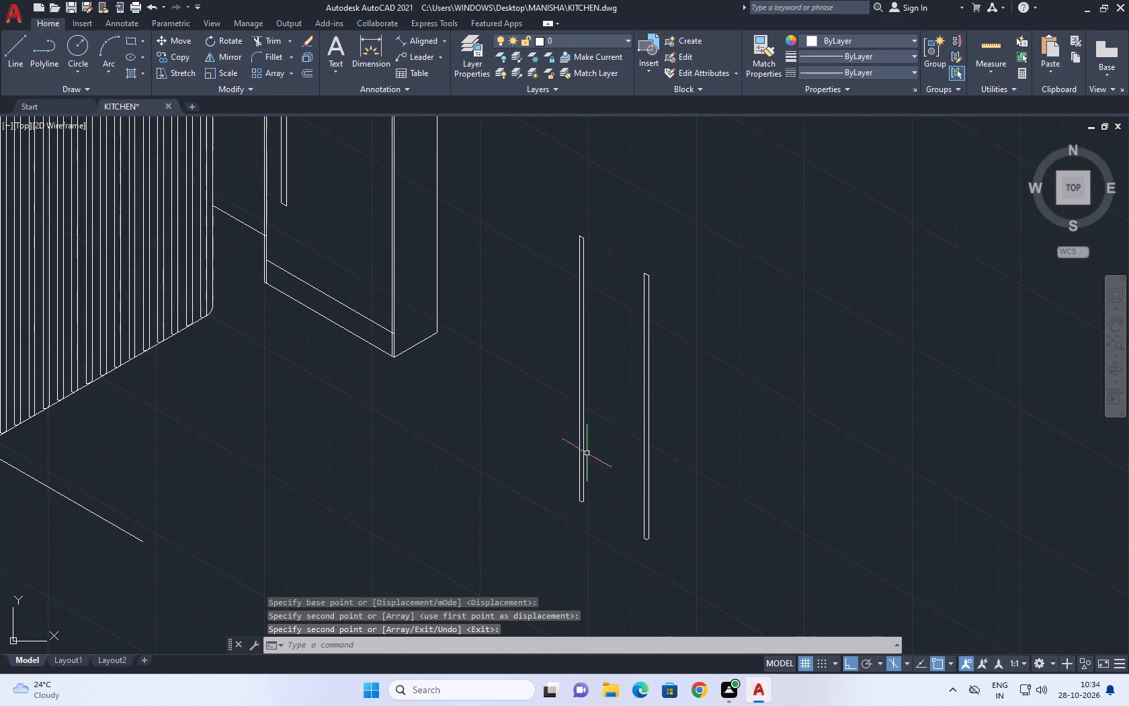
{"action": "middle_click_drag", "start_coordinate": [579, 469], "coordinate": [607, 485]}
{"action": "scroll", "coordinate": [611, 499], "scroll_direction": "up", "scroll_amount": 1}
{"action": "middle_click_drag", "start_coordinate": [606, 378], "coordinate": [687, 493]}
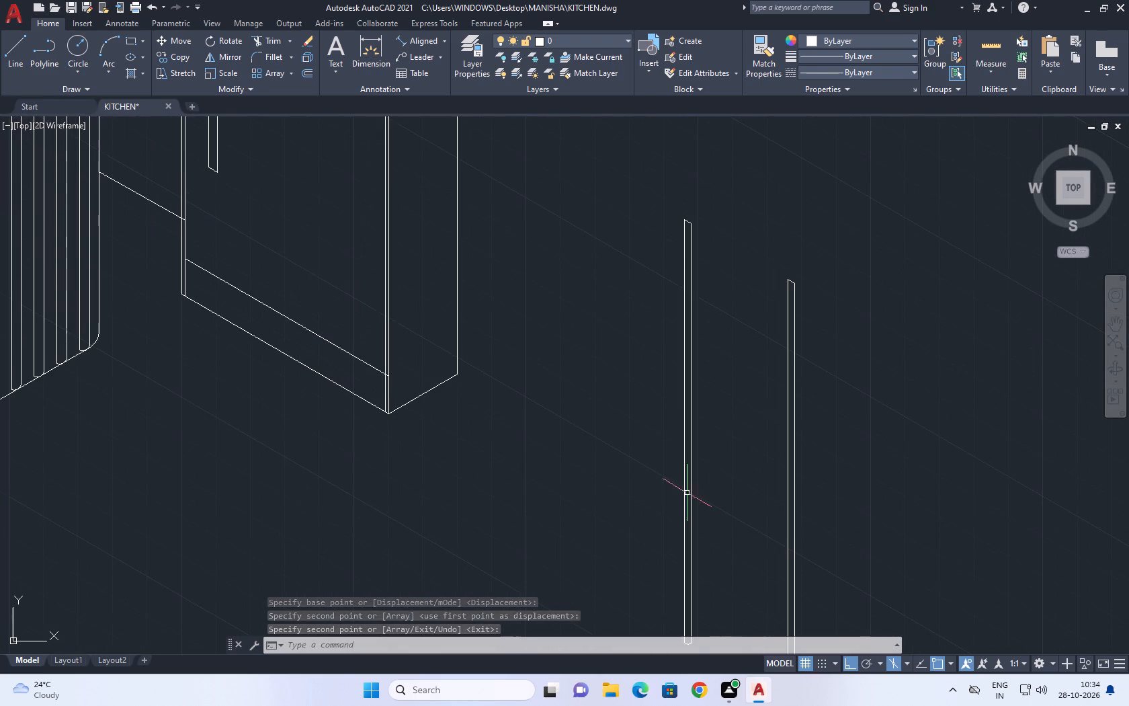
{"action": "scroll", "coordinate": [696, 411], "scroll_direction": "down", "scroll_amount": 3}
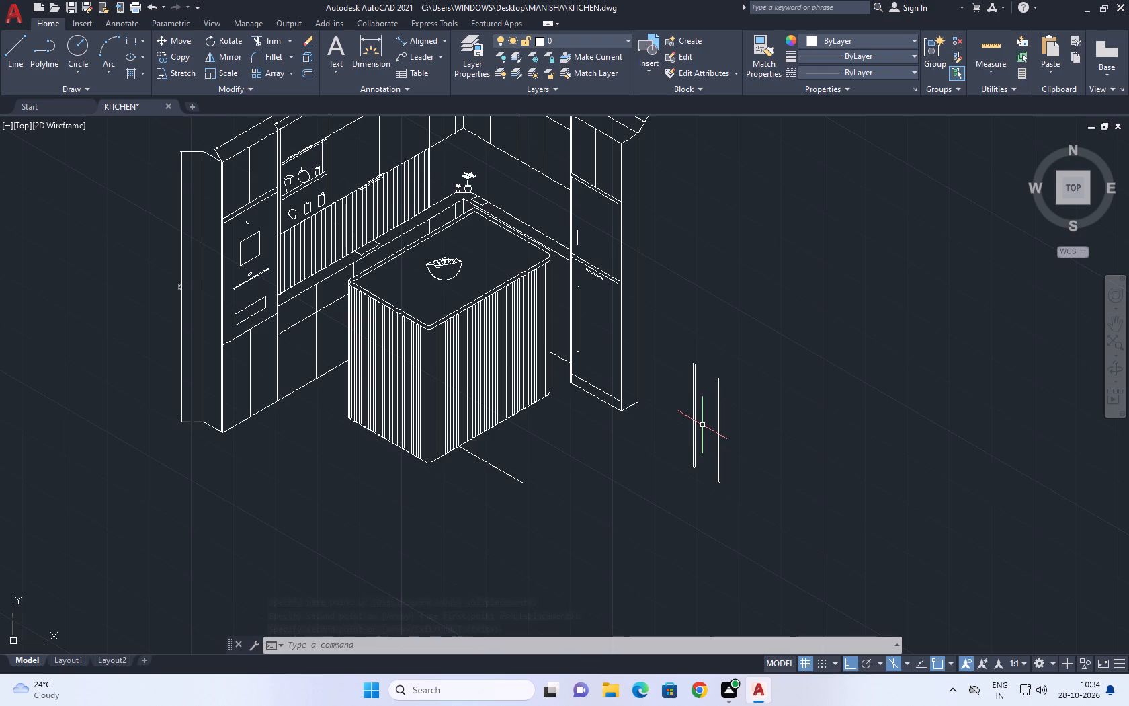
{"action": "scroll", "coordinate": [696, 466], "scroll_direction": "up", "scroll_amount": 3}
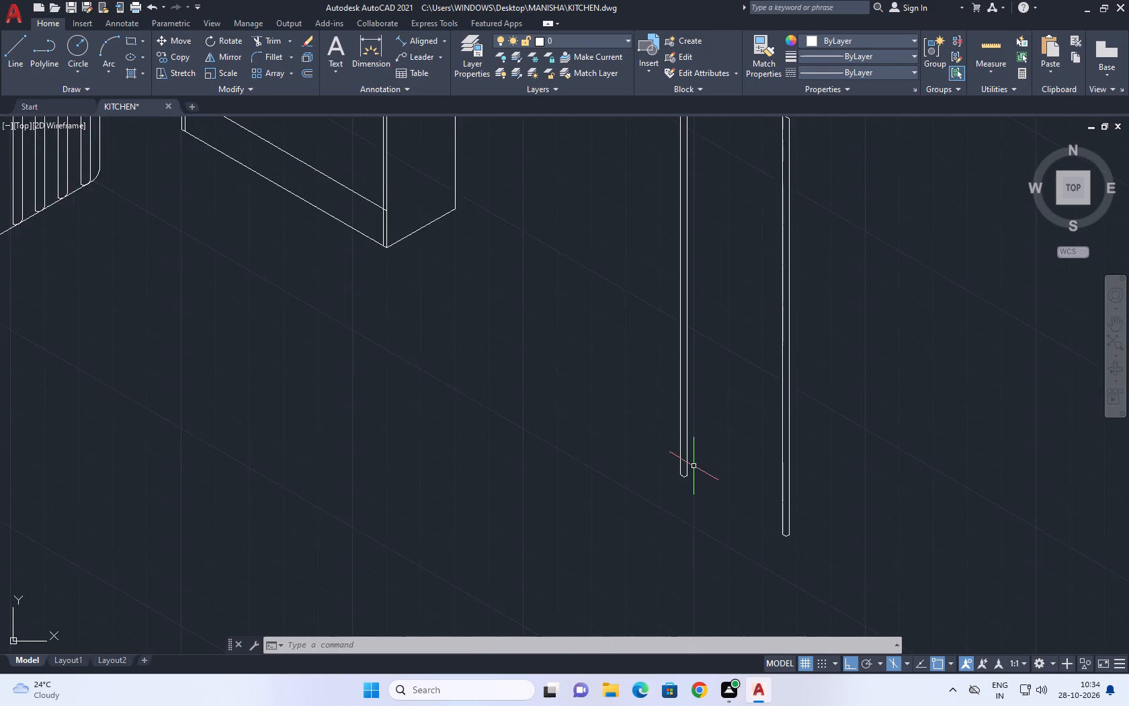
{"action": "scroll", "coordinate": [693, 466], "scroll_direction": "up", "scroll_amount": 1}
{"action": "left_click", "coordinate": [685, 460]}
{"action": "left_click", "coordinate": [683, 464]}
{"action": "scroll", "coordinate": [681, 475], "scroll_direction": "up", "scroll_amount": 2}
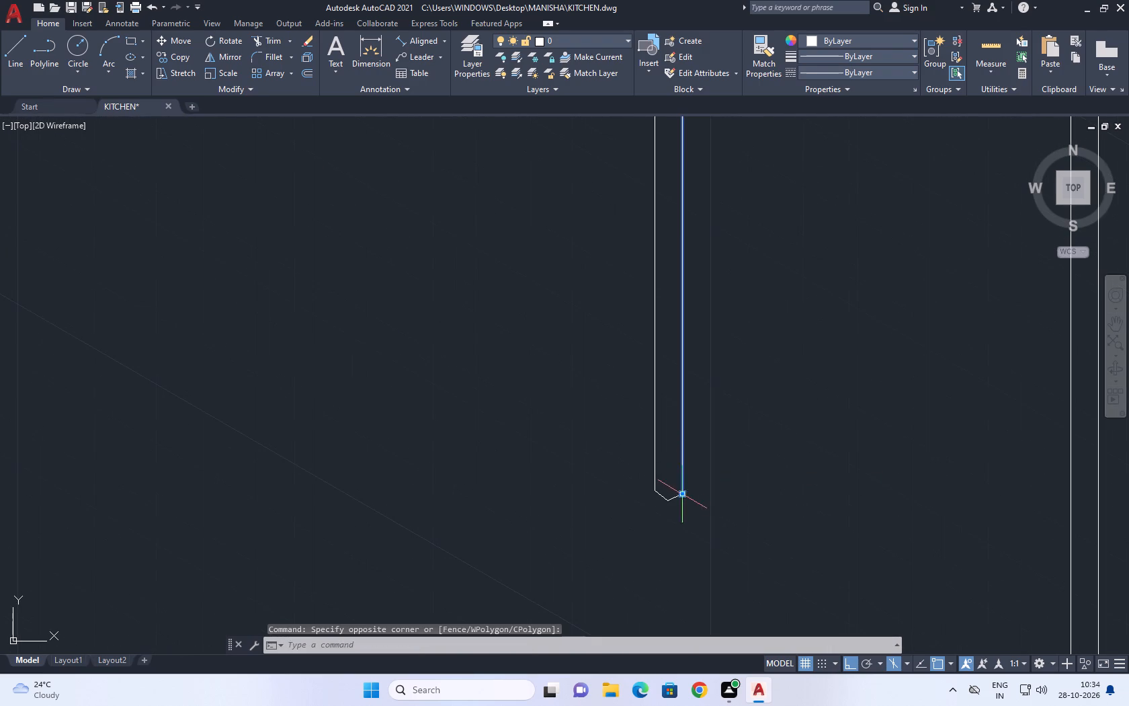
{"action": "scroll", "coordinate": [681, 500], "scroll_direction": "up", "scroll_amount": 1}
{"action": "key", "text": "Escape"}
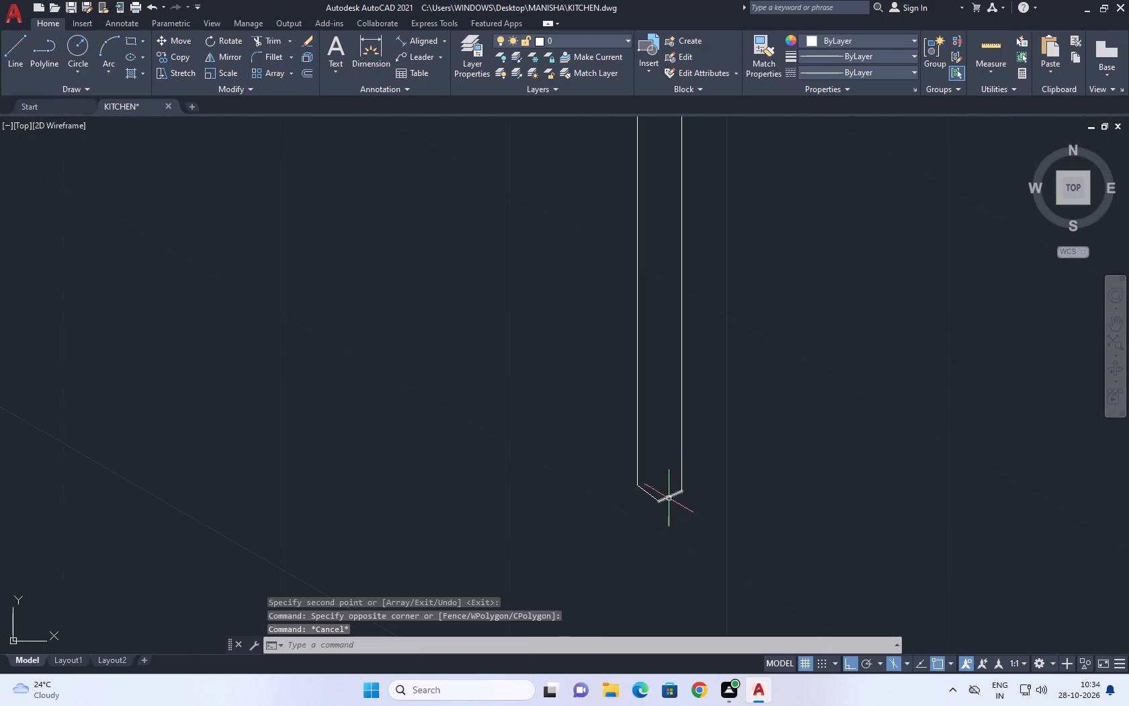
{"action": "scroll", "coordinate": [667, 501], "scroll_direction": "up", "scroll_amount": 2}
{"action": "left_click", "coordinate": [715, 452]}
{"action": "left_click", "coordinate": [673, 405]}
{"action": "left_click", "coordinate": [700, 474]}
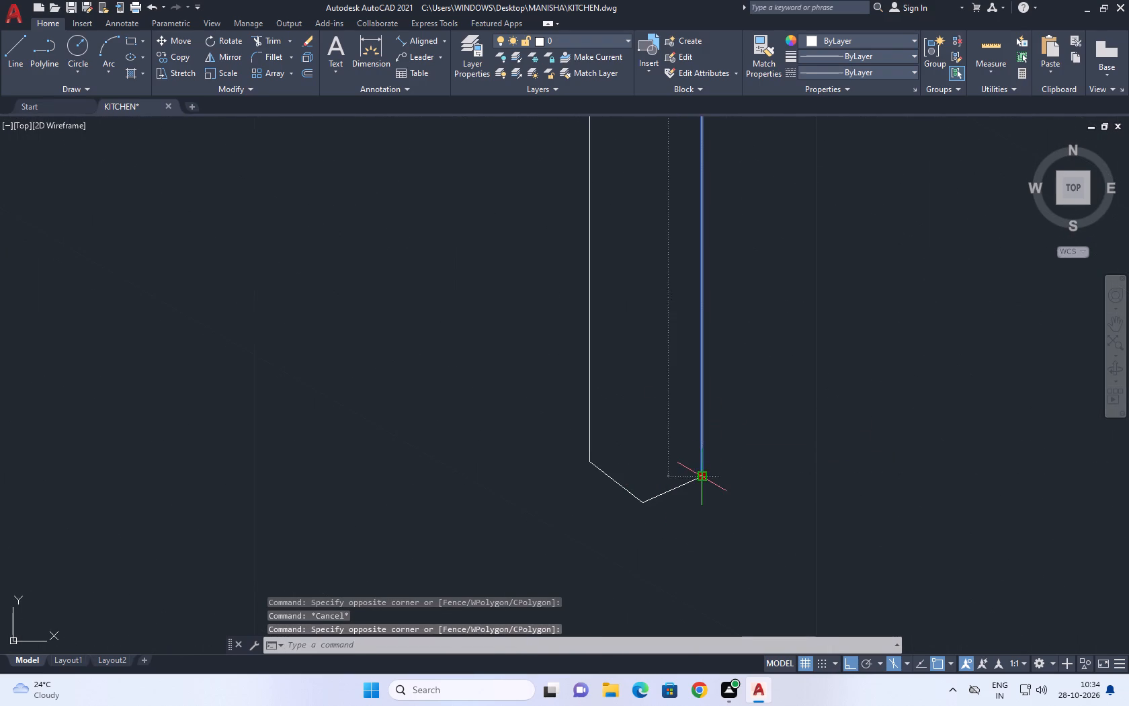
{"action": "left_click", "coordinate": [659, 490]}
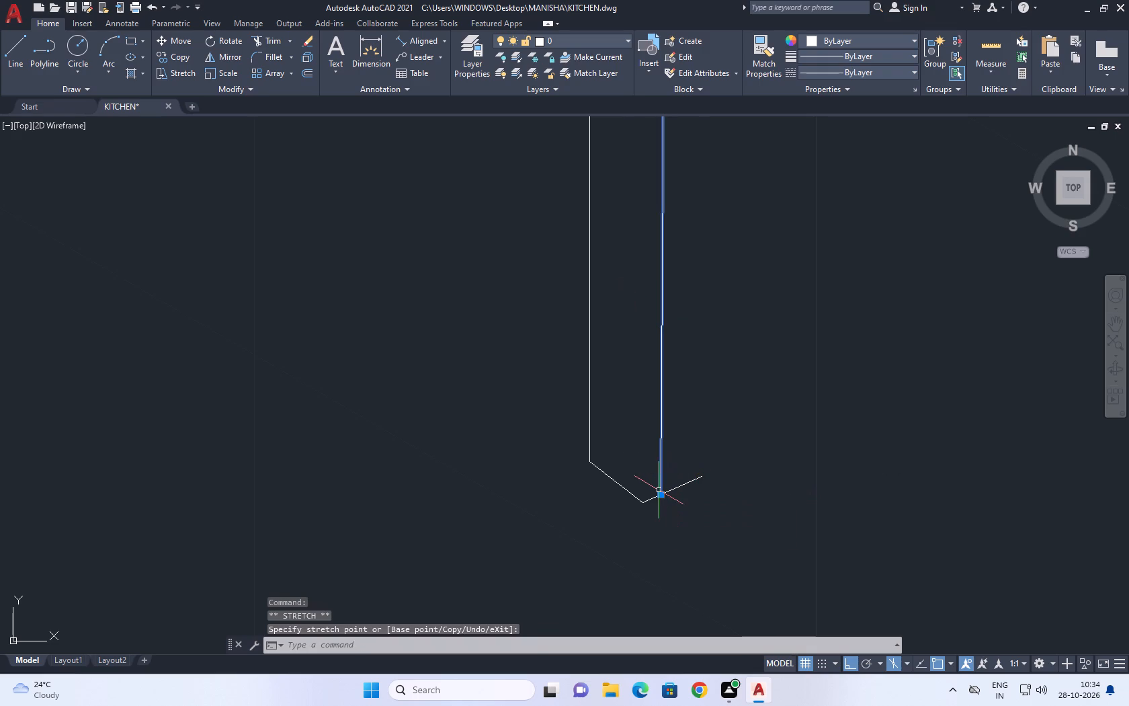
Stretch the lower end of the strip's fridge-cabinet side inward onto its sloping bottom segment, and deselect both sides.
{"action": "left_click", "coordinate": [589, 448]}
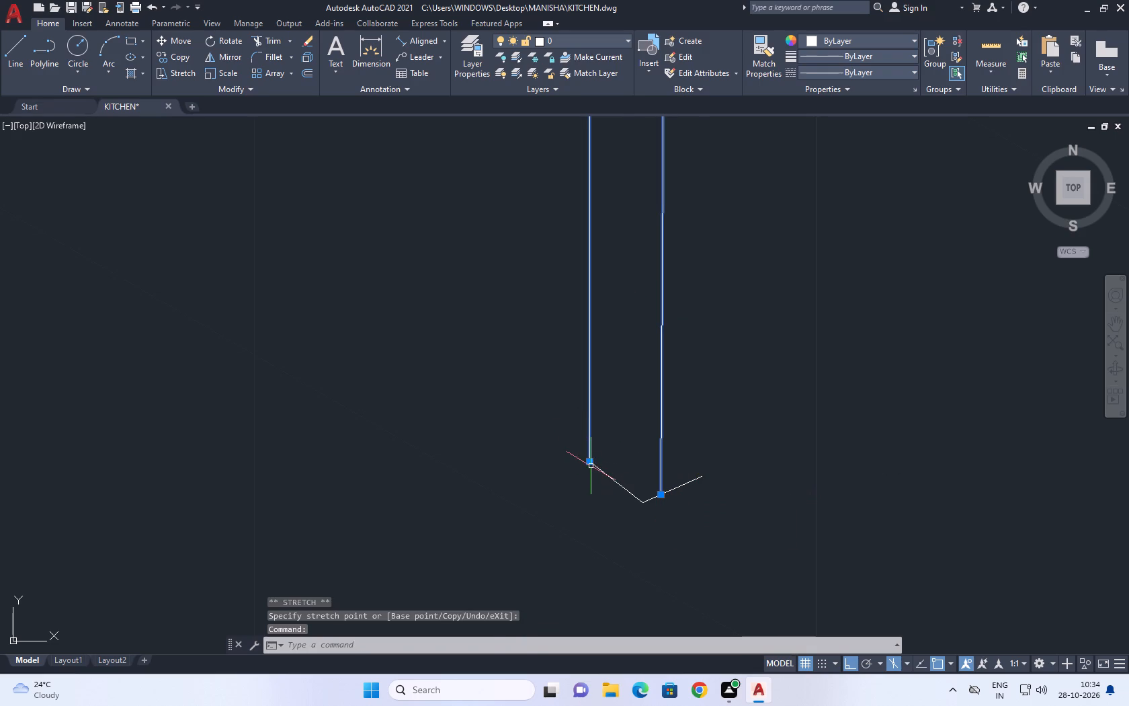
{"action": "left_click", "coordinate": [590, 461]}
{"action": "left_click", "coordinate": [620, 483]}
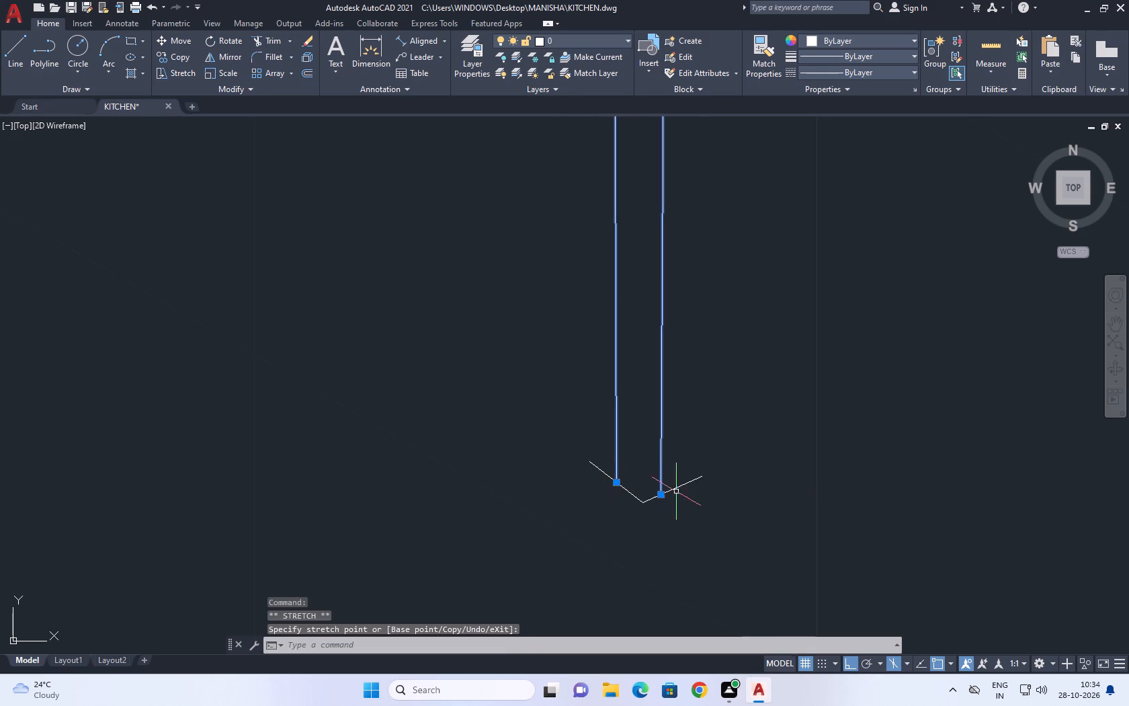
{"action": "key", "text": "Escape"}
Trim the two bottom segments where they overhang the tapered strip's sides.
{"action": "type", "text": "TR"}
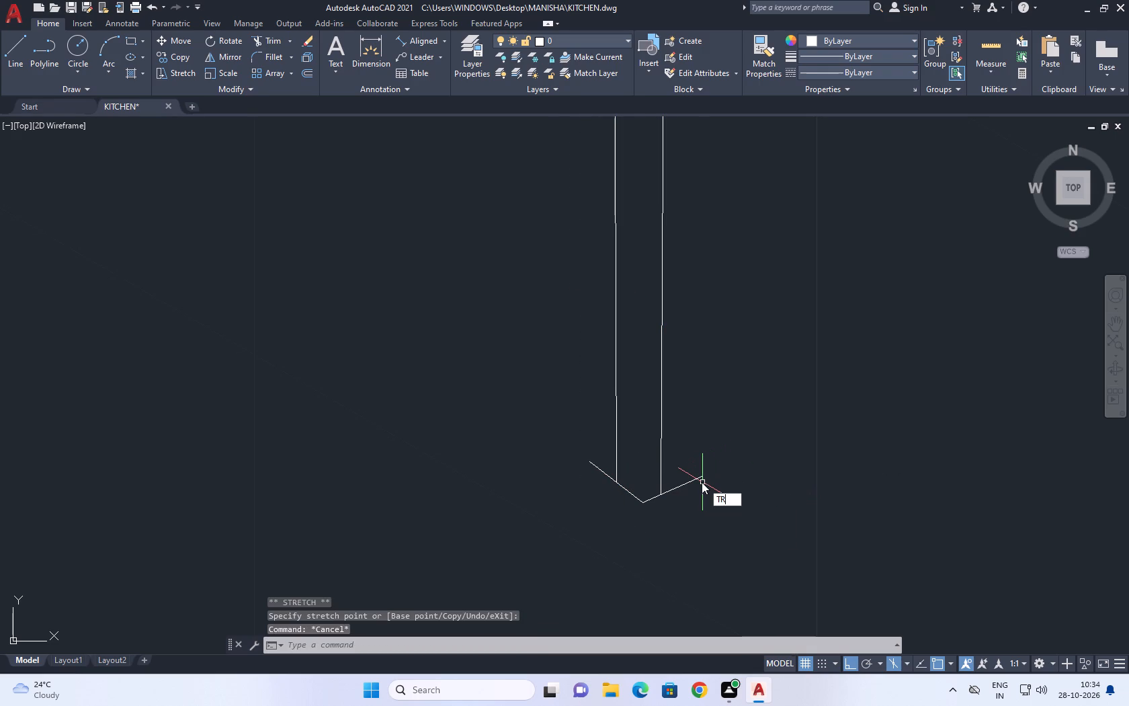
{"action": "key", "text": "space"}
{"action": "left_click", "coordinate": [686, 471]}
{"action": "left_click", "coordinate": [695, 492]}
{"action": "left_click", "coordinate": [608, 469]}
{"action": "left_click", "coordinate": [597, 475]}
{"action": "scroll", "coordinate": [702, 465], "scroll_direction": "down", "scroll_amount": 4}
{"action": "key", "text": "space"}
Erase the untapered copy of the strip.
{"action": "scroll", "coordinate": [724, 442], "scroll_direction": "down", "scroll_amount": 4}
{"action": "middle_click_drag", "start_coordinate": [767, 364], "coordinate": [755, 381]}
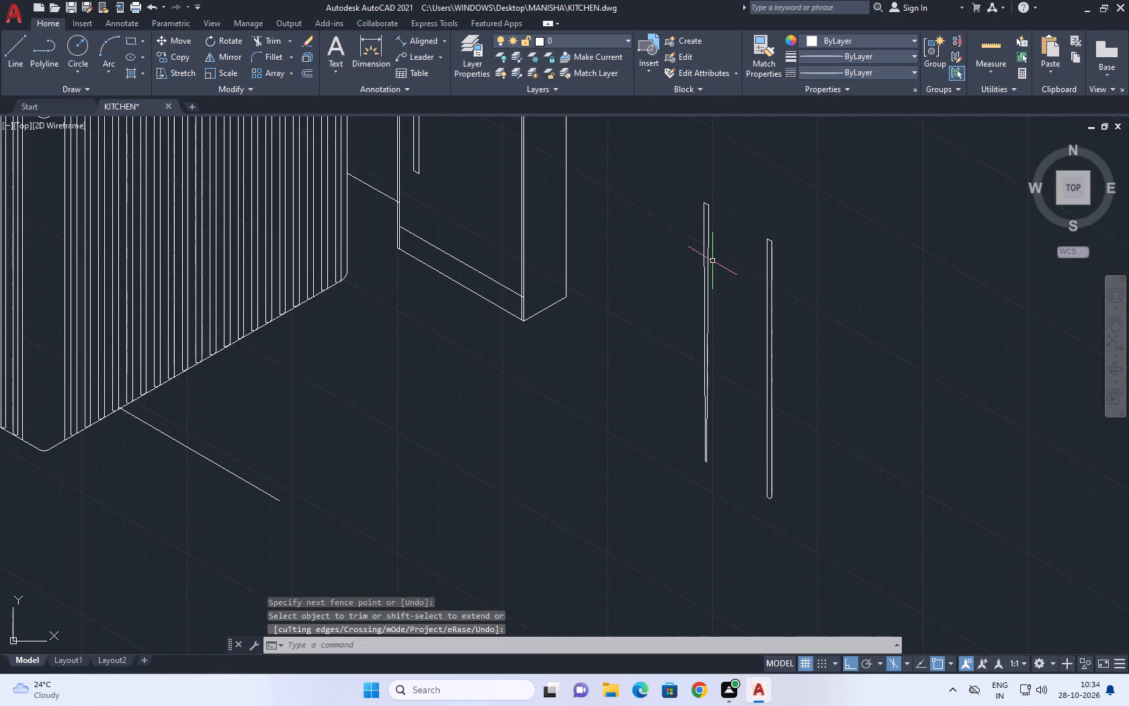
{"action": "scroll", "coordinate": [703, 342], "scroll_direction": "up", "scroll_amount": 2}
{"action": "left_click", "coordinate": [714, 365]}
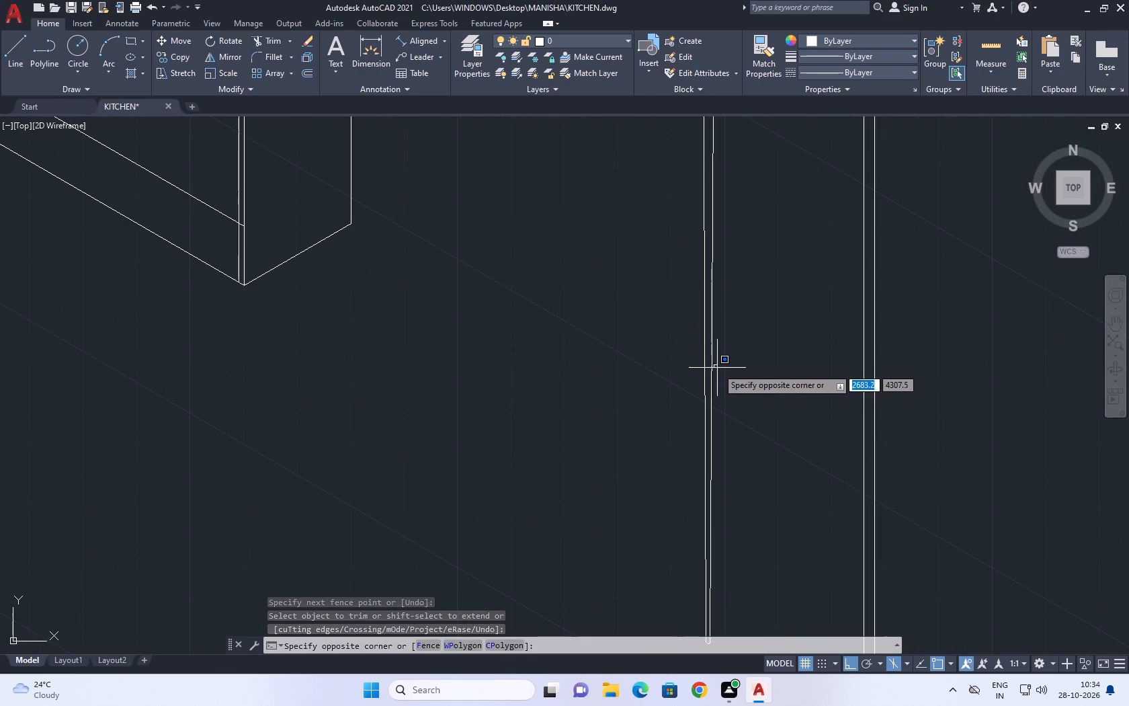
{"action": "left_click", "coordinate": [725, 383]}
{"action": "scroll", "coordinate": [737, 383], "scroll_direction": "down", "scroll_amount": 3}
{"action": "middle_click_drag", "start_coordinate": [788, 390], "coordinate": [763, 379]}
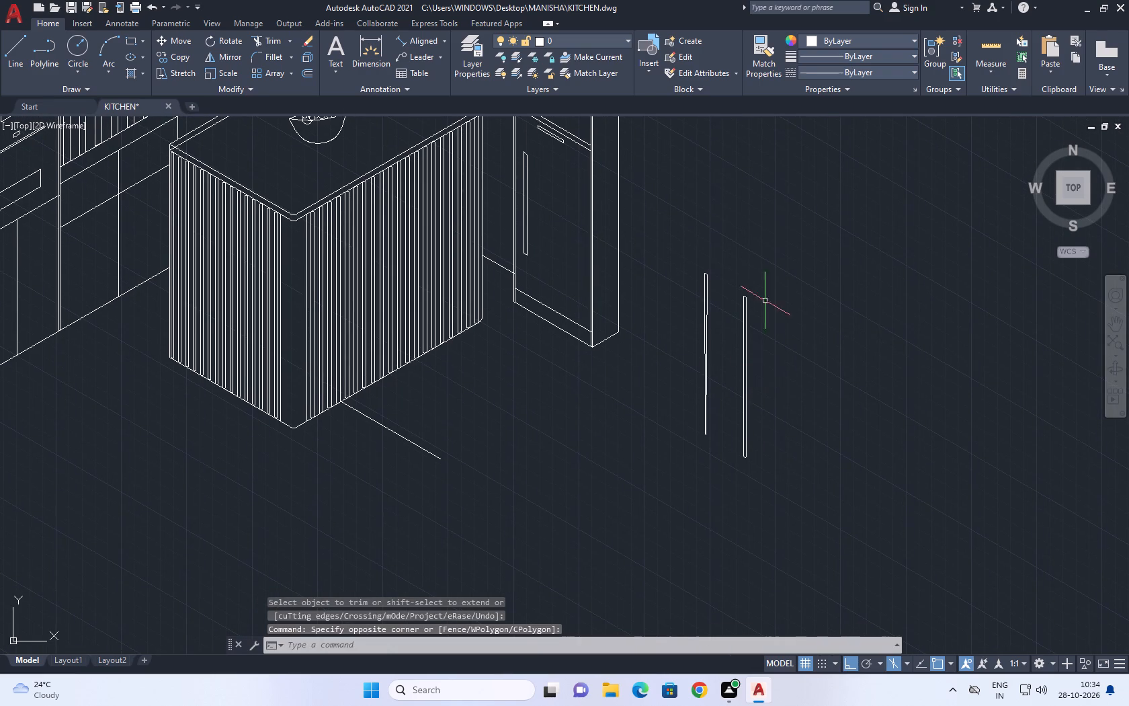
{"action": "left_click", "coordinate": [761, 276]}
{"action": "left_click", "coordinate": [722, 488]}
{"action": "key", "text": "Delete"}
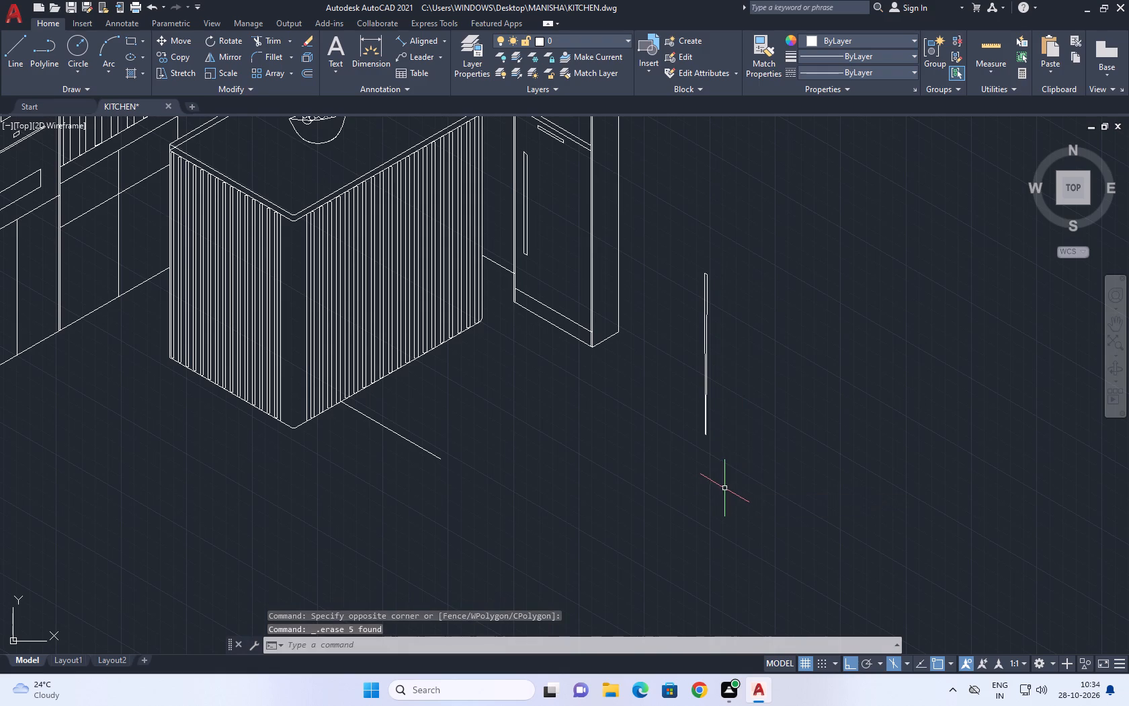
Stretch the tapered strip's top corner farthest from the fridge cabinet slightly outward along the top edge's slope.
{"action": "scroll", "coordinate": [688, 414], "scroll_direction": "up", "scroll_amount": 3}
{"action": "scroll", "coordinate": [735, 539], "scroll_direction": "up", "scroll_amount": 2}
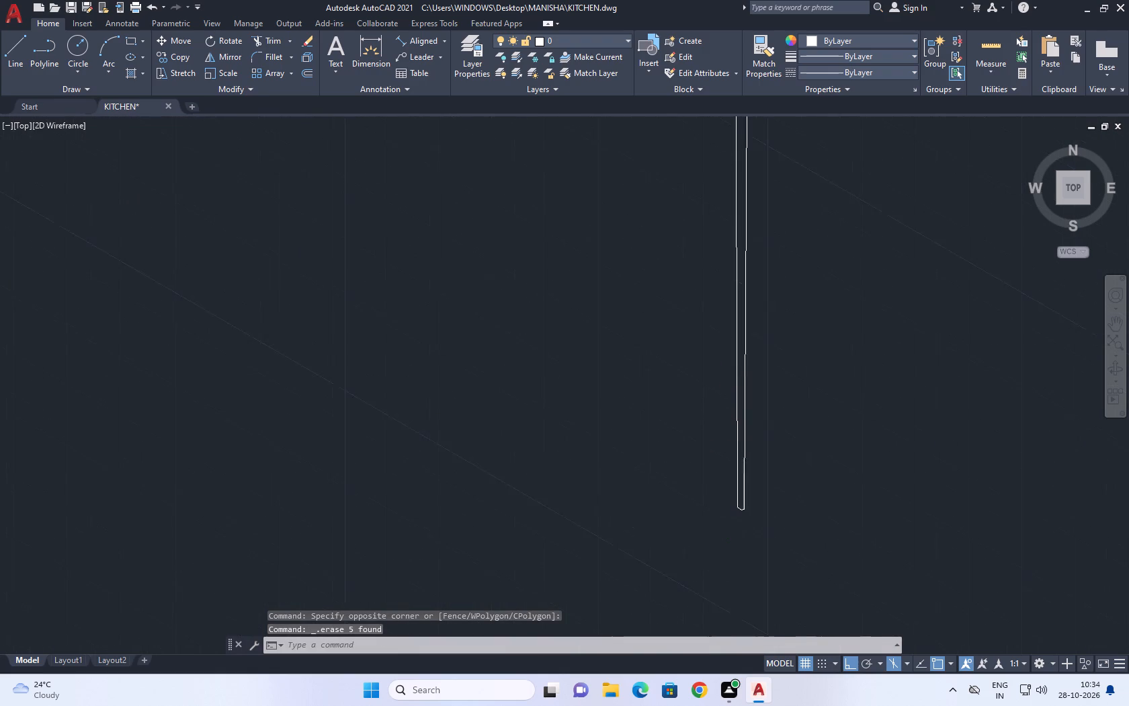
{"action": "scroll", "coordinate": [735, 539], "scroll_direction": "up", "scroll_amount": 3}
{"action": "scroll", "coordinate": [749, 463], "scroll_direction": "down", "scroll_amount": 7}
{"action": "middle_click_drag", "start_coordinate": [765, 405], "coordinate": [756, 478]}
{"action": "scroll", "coordinate": [755, 479], "scroll_direction": "down", "scroll_amount": 2}
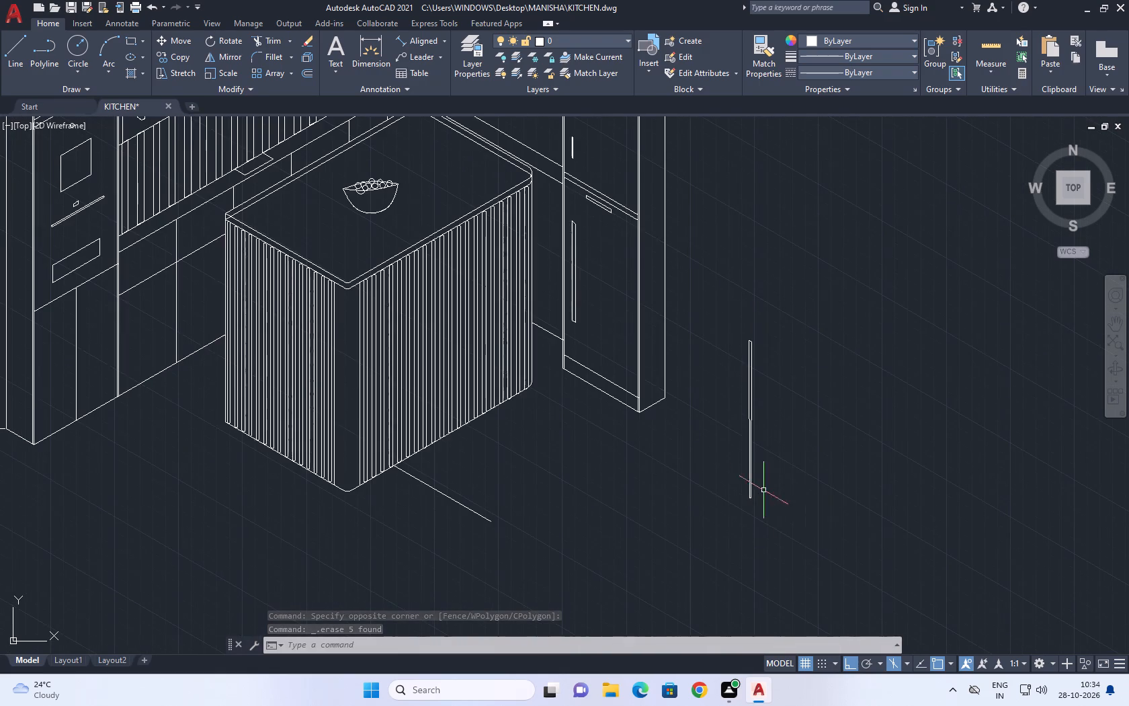
{"action": "scroll", "coordinate": [752, 370], "scroll_direction": "up", "scroll_amount": 3}
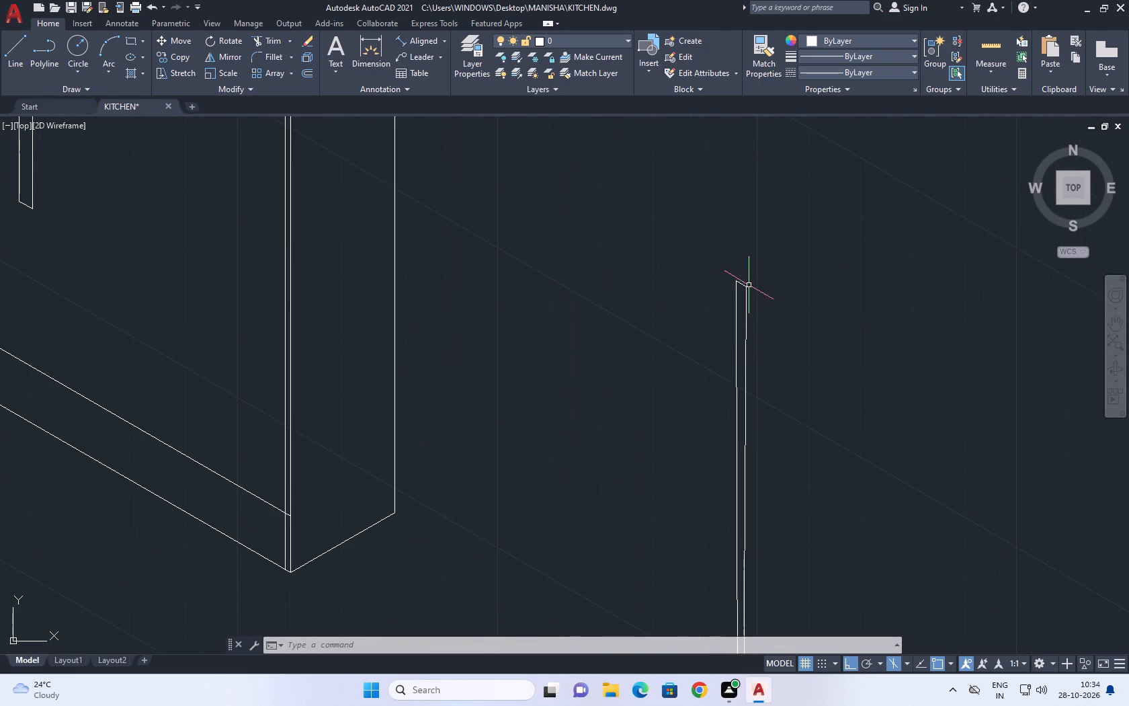
{"action": "scroll", "coordinate": [748, 284], "scroll_direction": "up", "scroll_amount": 6}
{"action": "left_click", "coordinate": [753, 280]}
{"action": "left_click", "coordinate": [714, 309]}
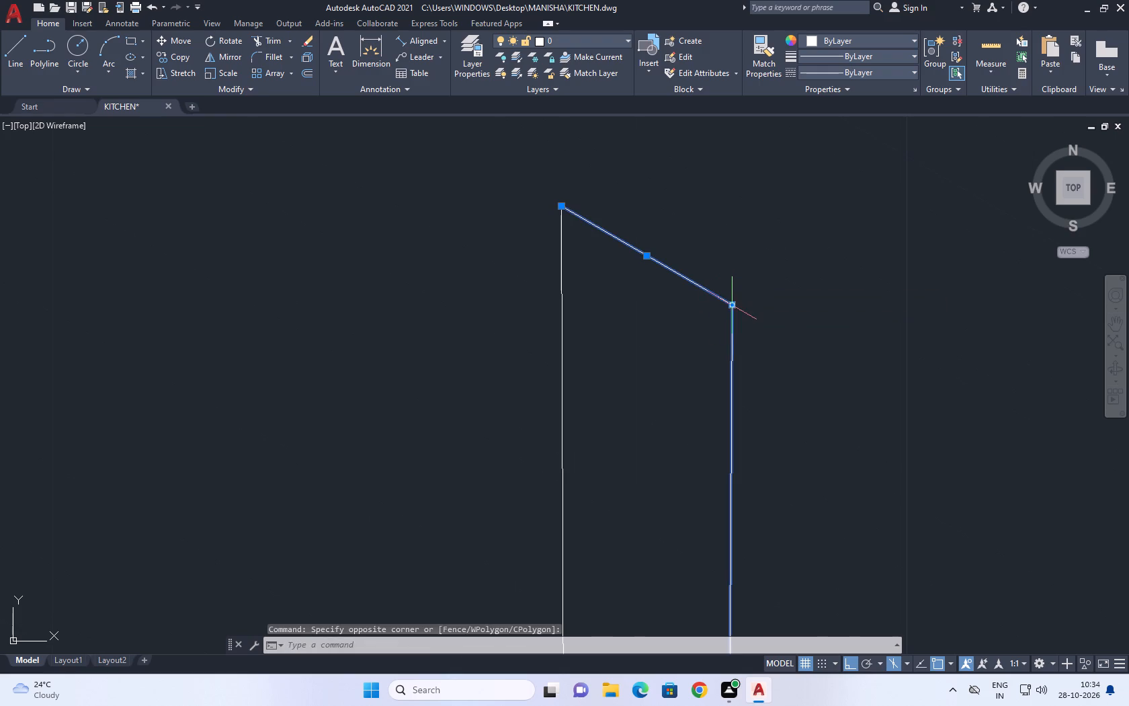
{"action": "left_click", "coordinate": [732, 307]}
{"action": "left_click", "coordinate": [745, 309]}
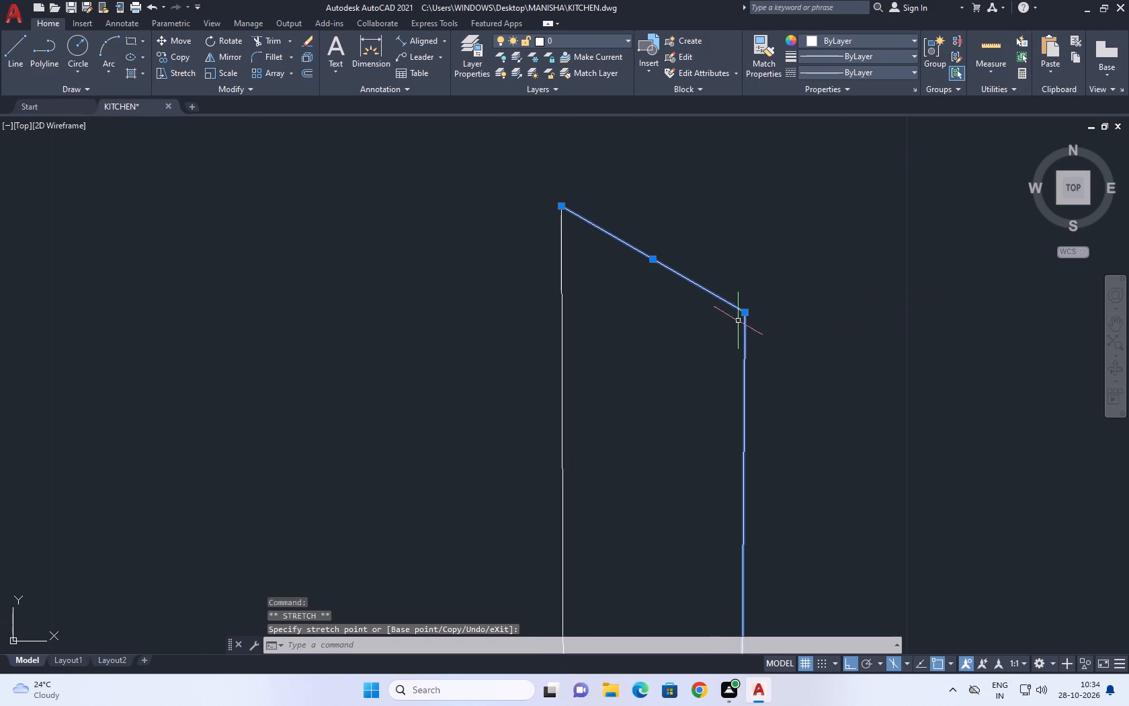
{"action": "key", "text": "Escape"}
Stretch the strip's top corner on the fridge-cabinet side slightly outward along the top edge's slope, and deselect it.
{"action": "left_click", "coordinate": [570, 239]}
{"action": "left_click", "coordinate": [550, 204]}
{"action": "middle_click_drag", "start_coordinate": [558, 206], "coordinate": [603, 346]}
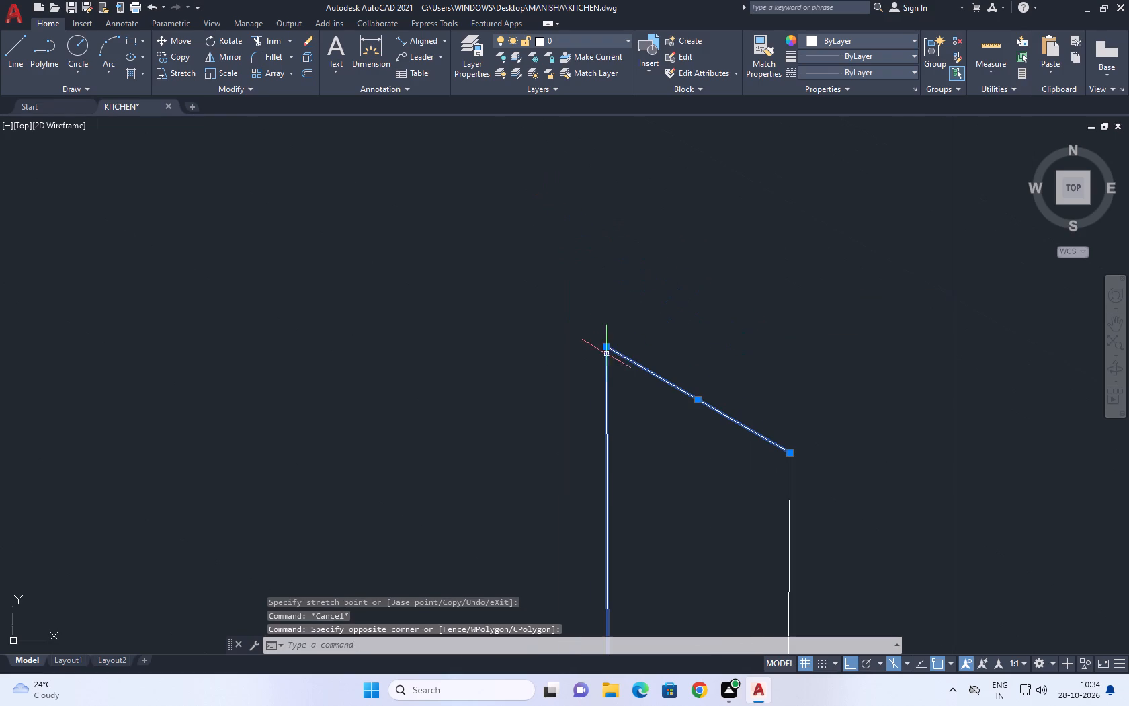
{"action": "left_click", "coordinate": [607, 346]}
{"action": "left_click", "coordinate": [591, 338]}
{"action": "key", "text": "Escape"}
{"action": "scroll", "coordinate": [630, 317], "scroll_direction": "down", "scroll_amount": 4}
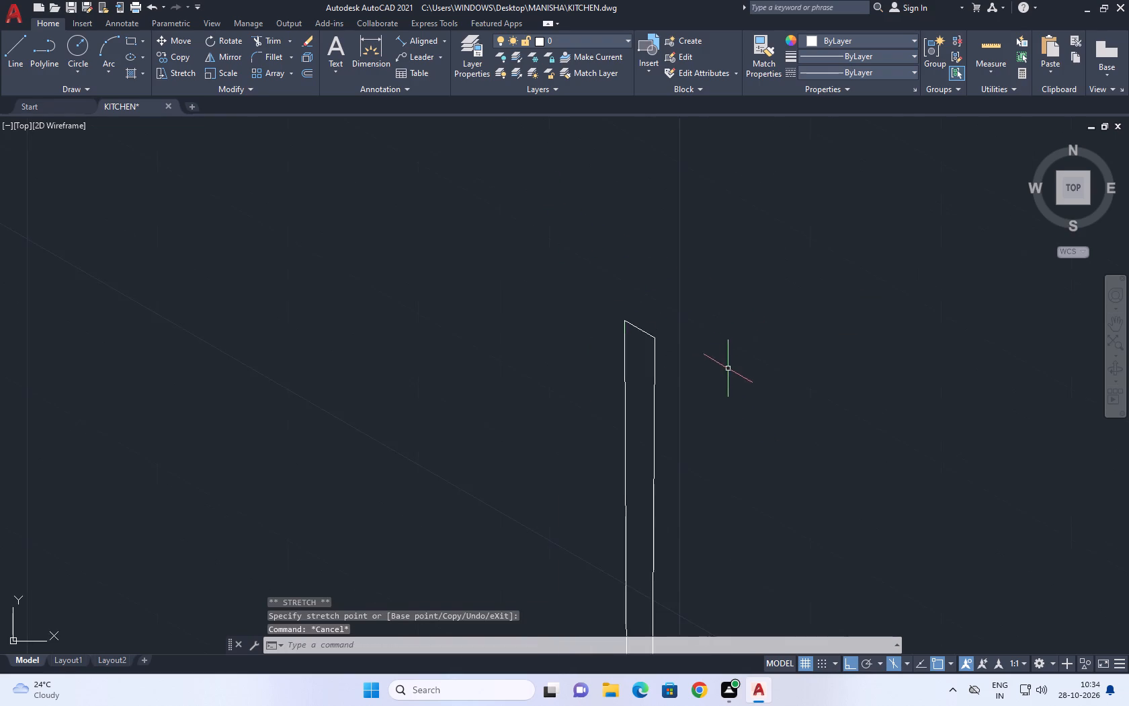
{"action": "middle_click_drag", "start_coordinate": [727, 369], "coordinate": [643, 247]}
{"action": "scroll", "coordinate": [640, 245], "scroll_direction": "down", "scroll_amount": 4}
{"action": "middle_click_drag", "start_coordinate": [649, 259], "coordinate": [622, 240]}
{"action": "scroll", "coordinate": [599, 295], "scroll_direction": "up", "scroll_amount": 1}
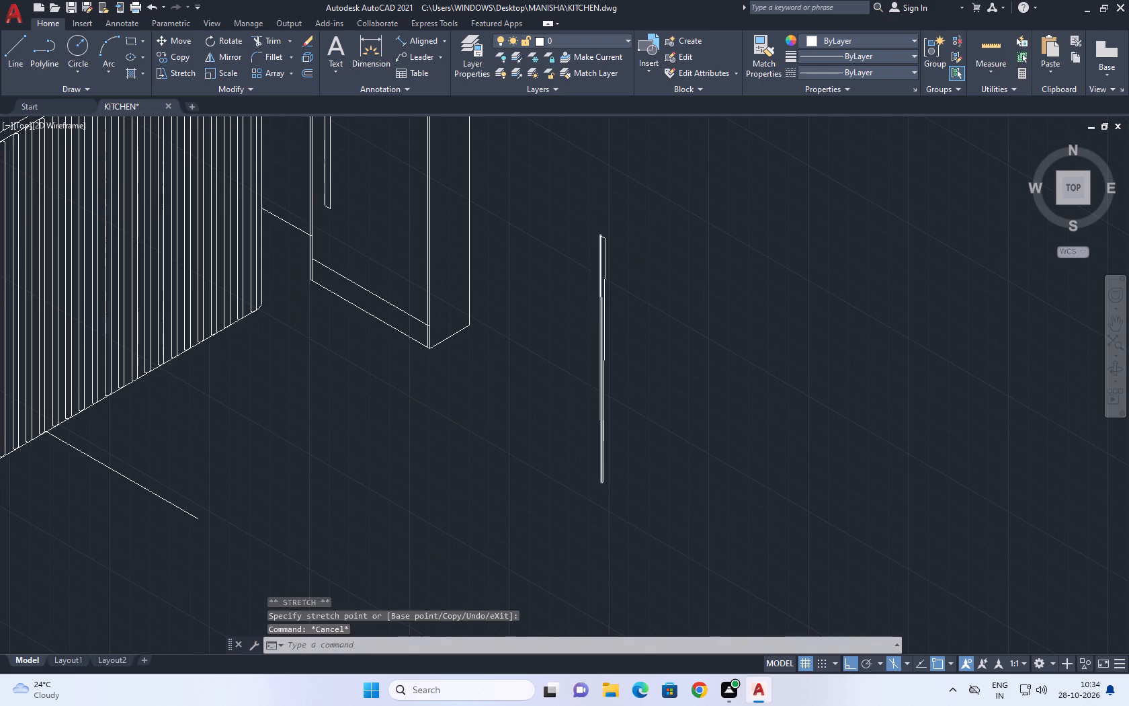
Copy the tapered leg about 11 units along the 330° isometric direction, away from the fridge cabinet.
{"action": "middle_click_drag", "start_coordinate": [606, 231], "coordinate": [600, 275]}
{"action": "scroll", "coordinate": [600, 275], "scroll_direction": "up", "scroll_amount": 1}
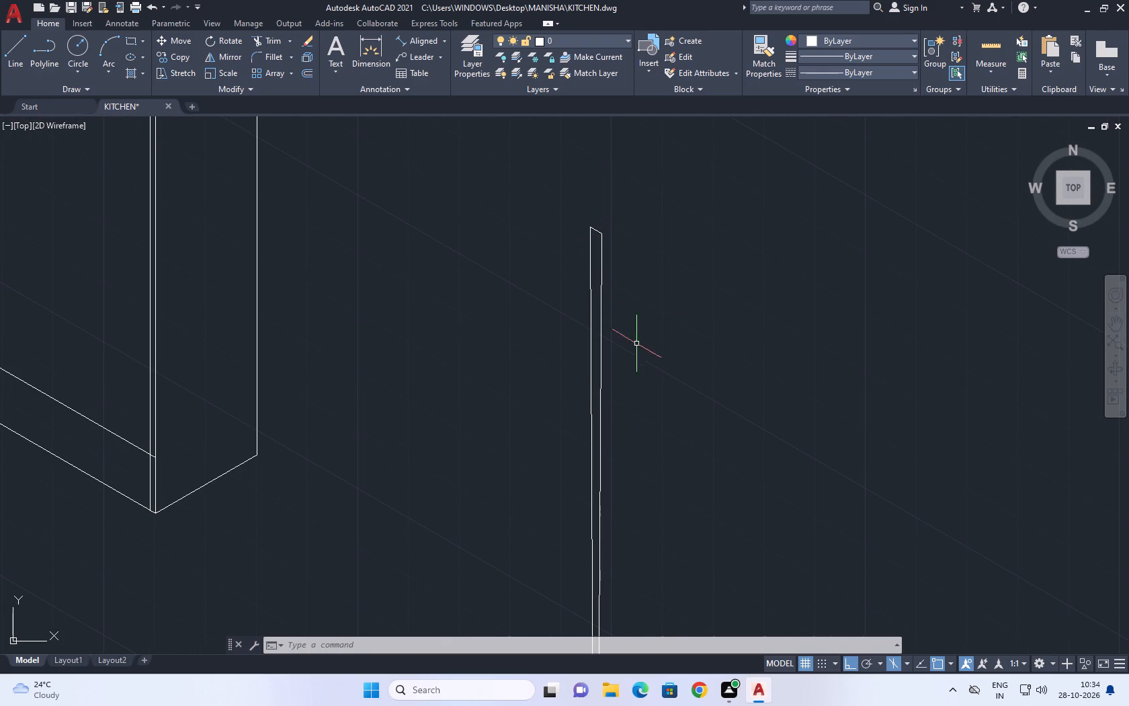
{"action": "scroll", "coordinate": [601, 231], "scroll_direction": "down", "scroll_amount": 3}
{"action": "middle_click", "coordinate": [604, 233]}
{"action": "scroll", "coordinate": [601, 271], "scroll_direction": "up", "scroll_amount": 2}
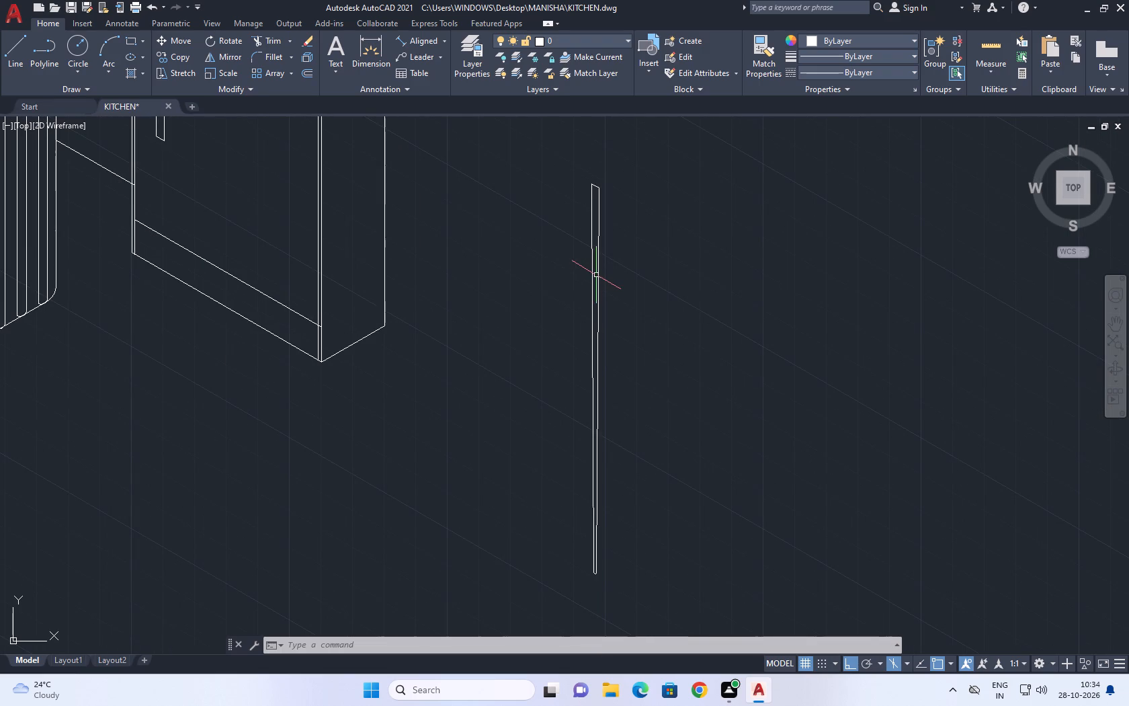
{"action": "left_click", "coordinate": [597, 276]}
{"action": "scroll", "coordinate": [586, 234], "scroll_direction": "up", "scroll_amount": 2}
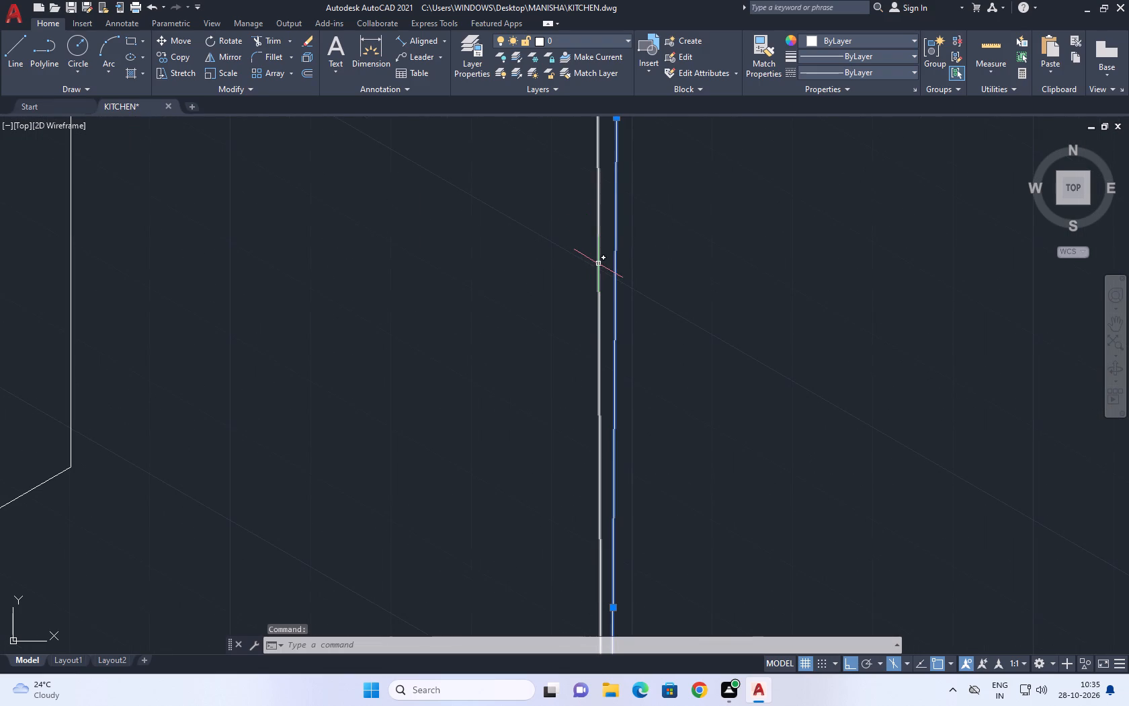
{"action": "left_click", "coordinate": [598, 264]}
{"action": "scroll", "coordinate": [636, 292], "scroll_direction": "down", "scroll_amount": 2}
{"action": "middle_click_drag", "start_coordinate": [687, 282], "coordinate": [649, 269]}
{"action": "left_click", "coordinate": [571, 179]}
{"action": "scroll", "coordinate": [593, 249], "scroll_direction": "down", "scroll_amount": 2}
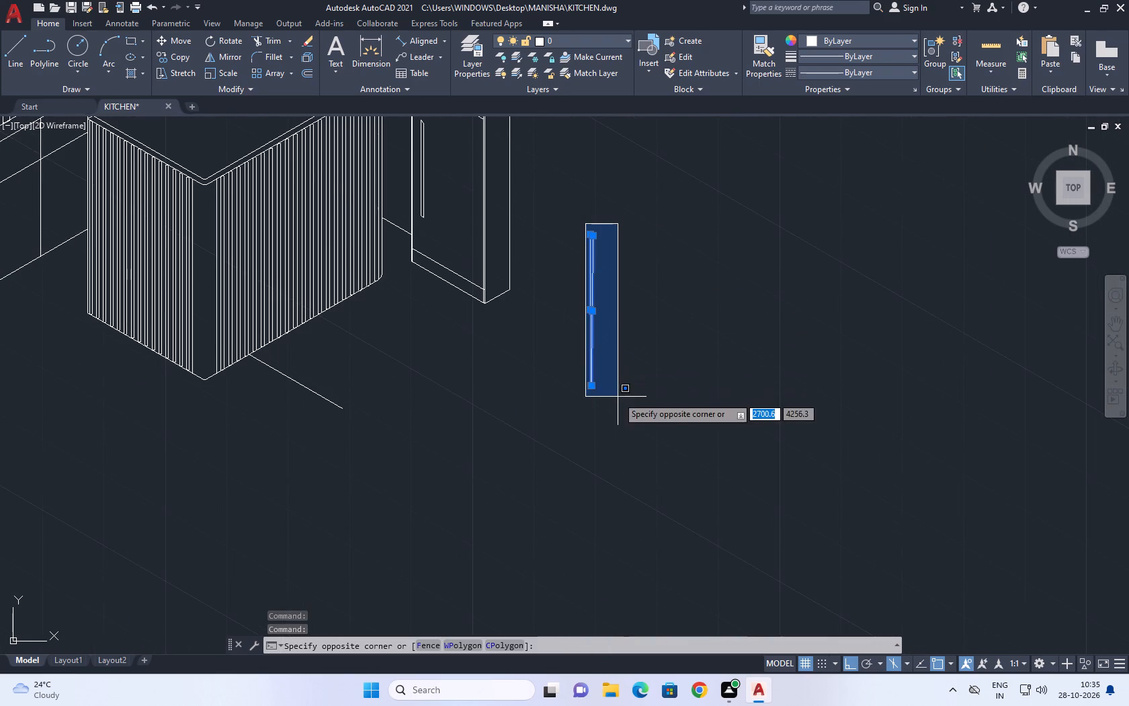
{"action": "left_click", "coordinate": [618, 405]}
{"action": "left_click", "coordinate": [179, 53]}
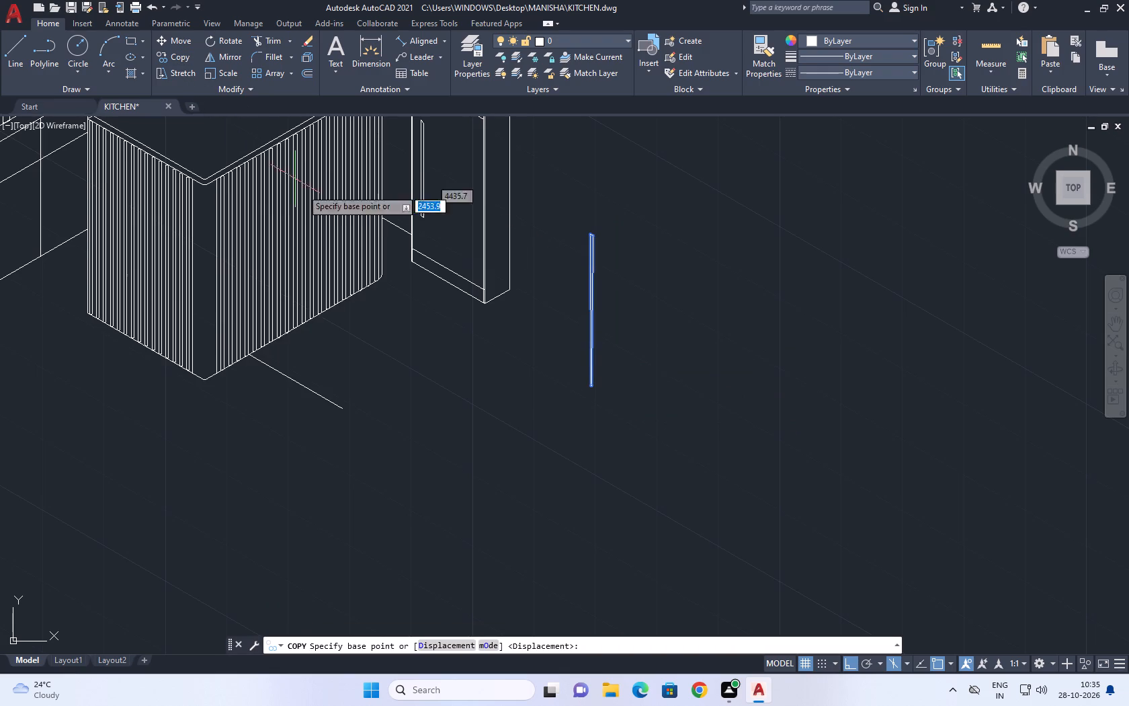
{"action": "scroll", "coordinate": [624, 390], "scroll_direction": "up", "scroll_amount": 2}
{"action": "scroll", "coordinate": [547, 387], "scroll_direction": "up", "scroll_amount": 1}
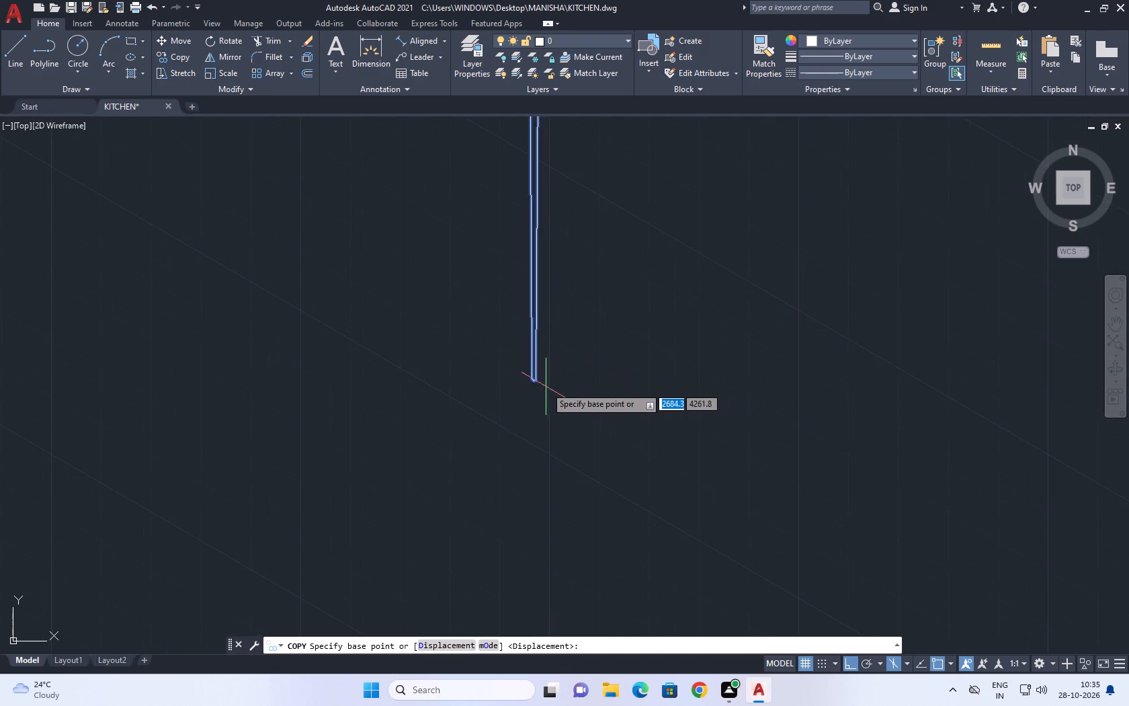
{"action": "scroll", "coordinate": [540, 384], "scroll_direction": "up", "scroll_amount": 2}
{"action": "left_click", "coordinate": [525, 375]}
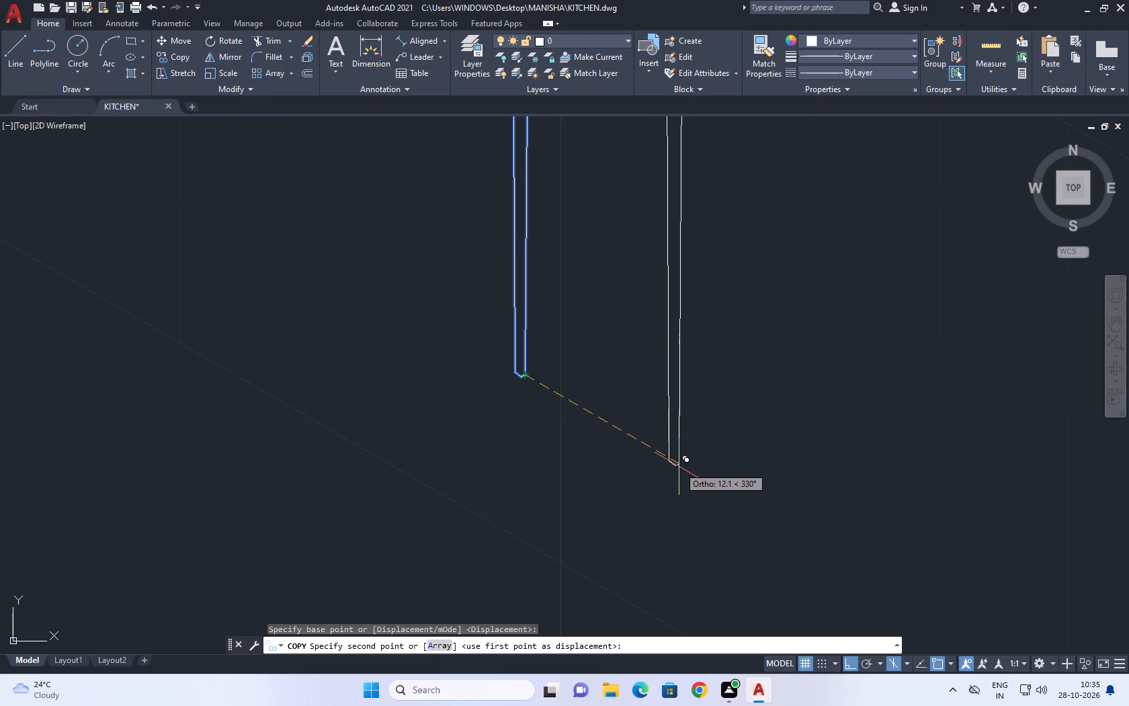
{"action": "left_click", "coordinate": [667, 462]}
{"action": "right_click", "coordinate": [744, 424]}
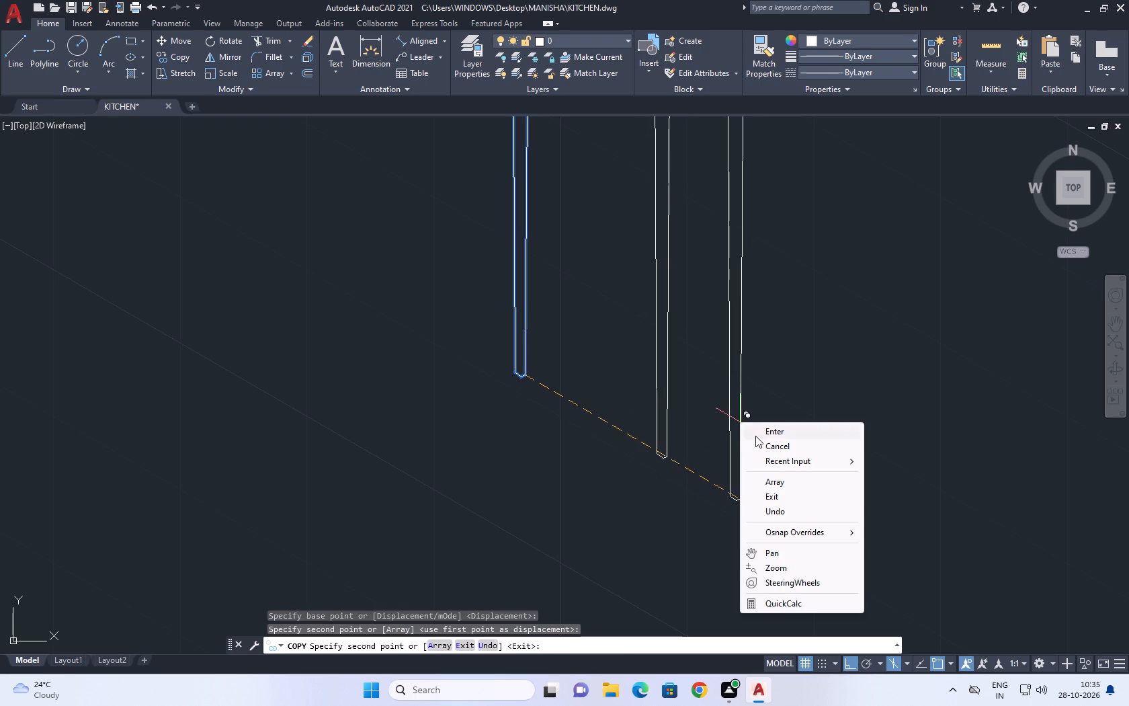
{"action": "left_click", "coordinate": [771, 444]}
Stretch the bottom ends of both tapered legs straight up by about 52 units to shorten them equally.
{"action": "scroll", "coordinate": [789, 438], "scroll_direction": "down", "scroll_amount": 3}
{"action": "middle_click_drag", "start_coordinate": [796, 420], "coordinate": [728, 485]}
{"action": "scroll", "coordinate": [728, 485], "scroll_direction": "down", "scroll_amount": 1}
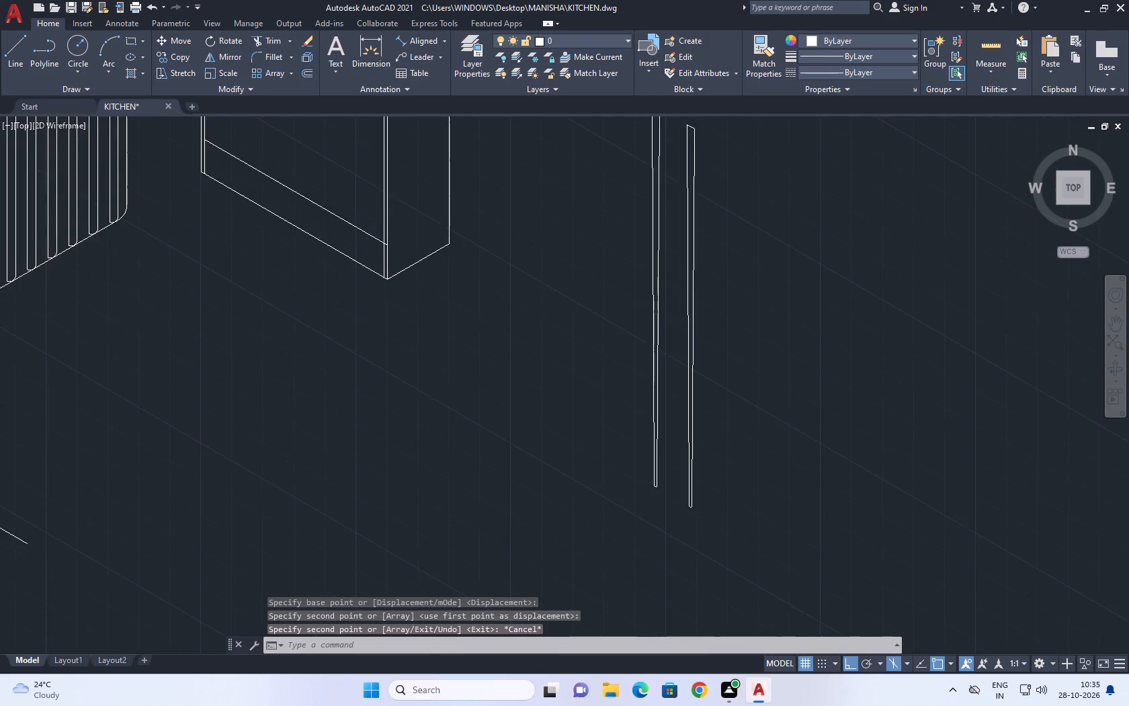
{"action": "scroll", "coordinate": [728, 485], "scroll_direction": "down", "scroll_amount": 2}
{"action": "scroll", "coordinate": [708, 441], "scroll_direction": "up", "scroll_amount": 1}
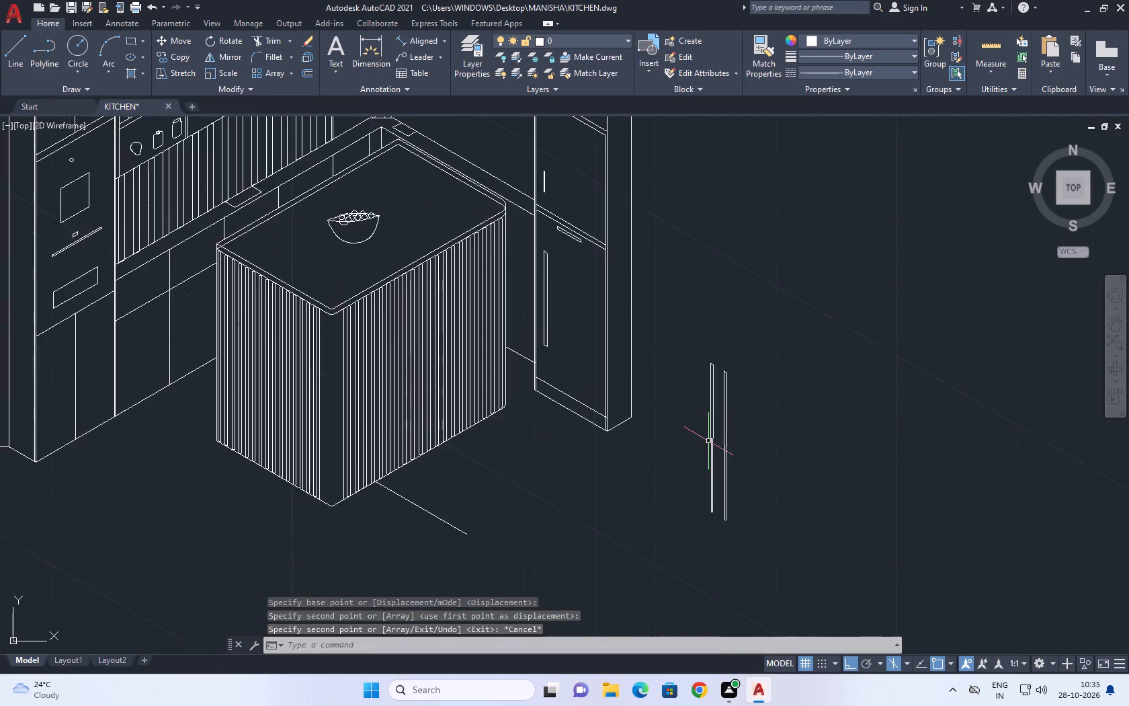
{"action": "scroll", "coordinate": [708, 441], "scroll_direction": "up", "scroll_amount": 2}
{"action": "scroll", "coordinate": [720, 317], "scroll_direction": "down", "scroll_amount": 1}
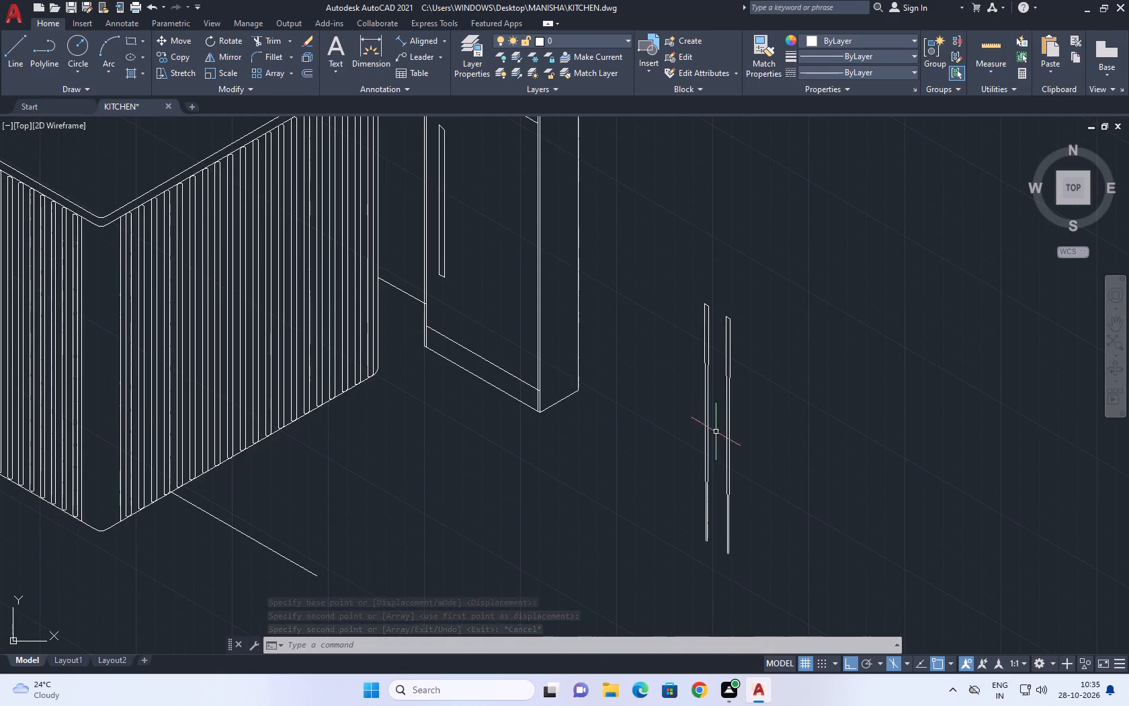
{"action": "middle_click_drag", "start_coordinate": [749, 545], "coordinate": [692, 416]}
{"action": "left_click_drag", "start_coordinate": [702, 504], "coordinate": [690, 479]}
{"action": "left_click", "coordinate": [587, 395]}
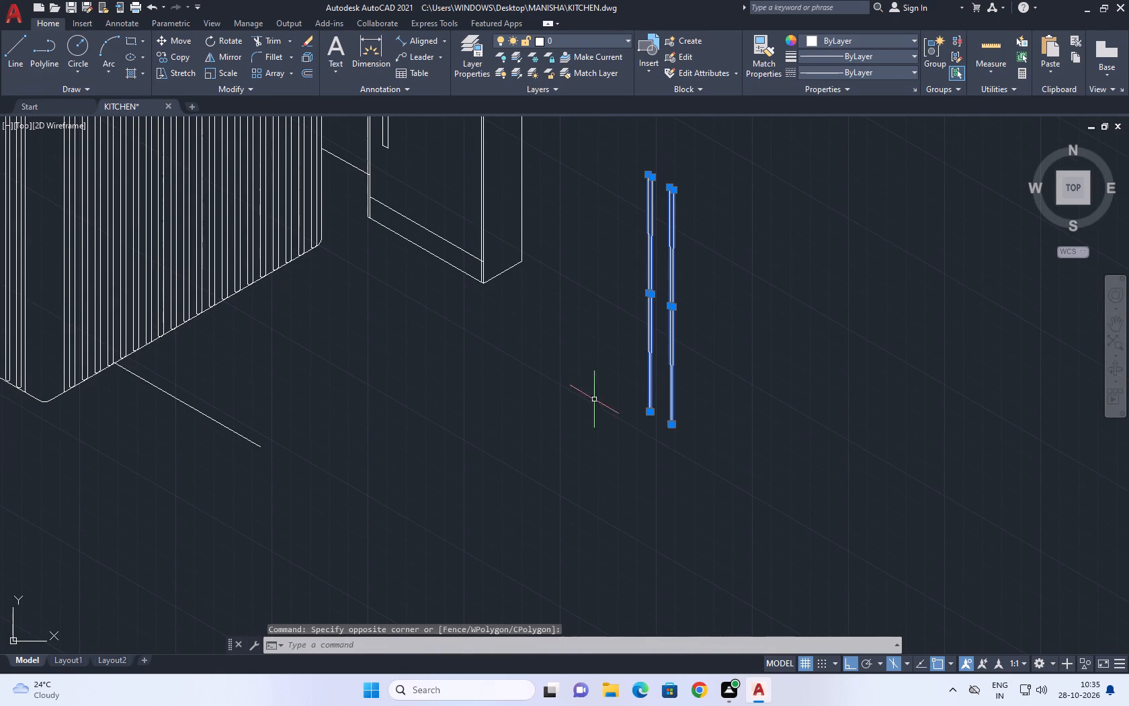
{"action": "left_click_drag", "start_coordinate": [706, 476], "coordinate": [694, 462]}
{"action": "left_click_drag", "start_coordinate": [618, 391], "coordinate": [608, 391]}
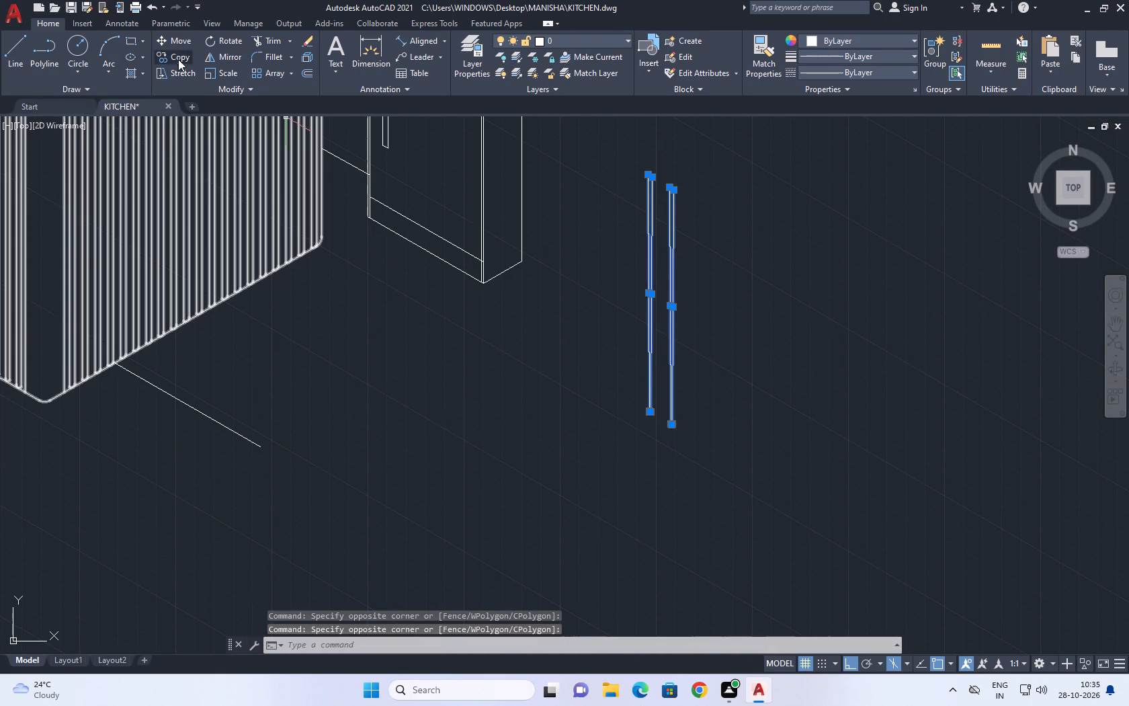
{"action": "left_click", "coordinate": [185, 74]}
{"action": "scroll", "coordinate": [679, 313], "scroll_direction": "up", "scroll_amount": 1}
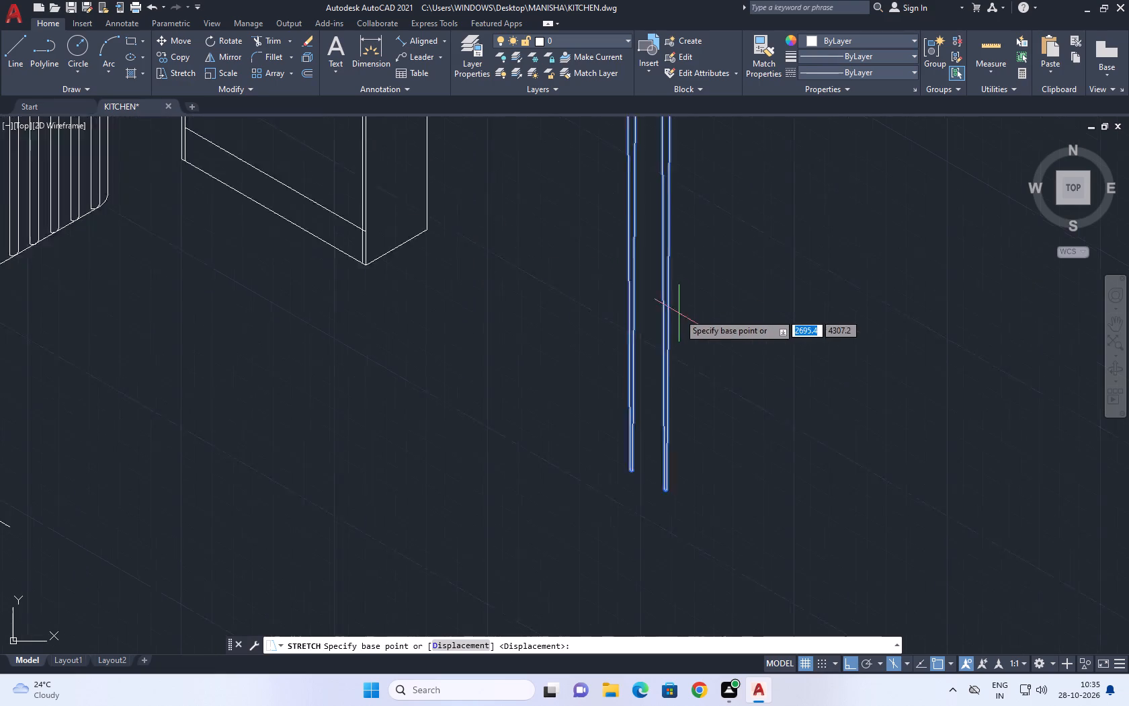
{"action": "scroll", "coordinate": [679, 313], "scroll_direction": "up", "scroll_amount": 1}
{"action": "left_click", "coordinate": [635, 338]}
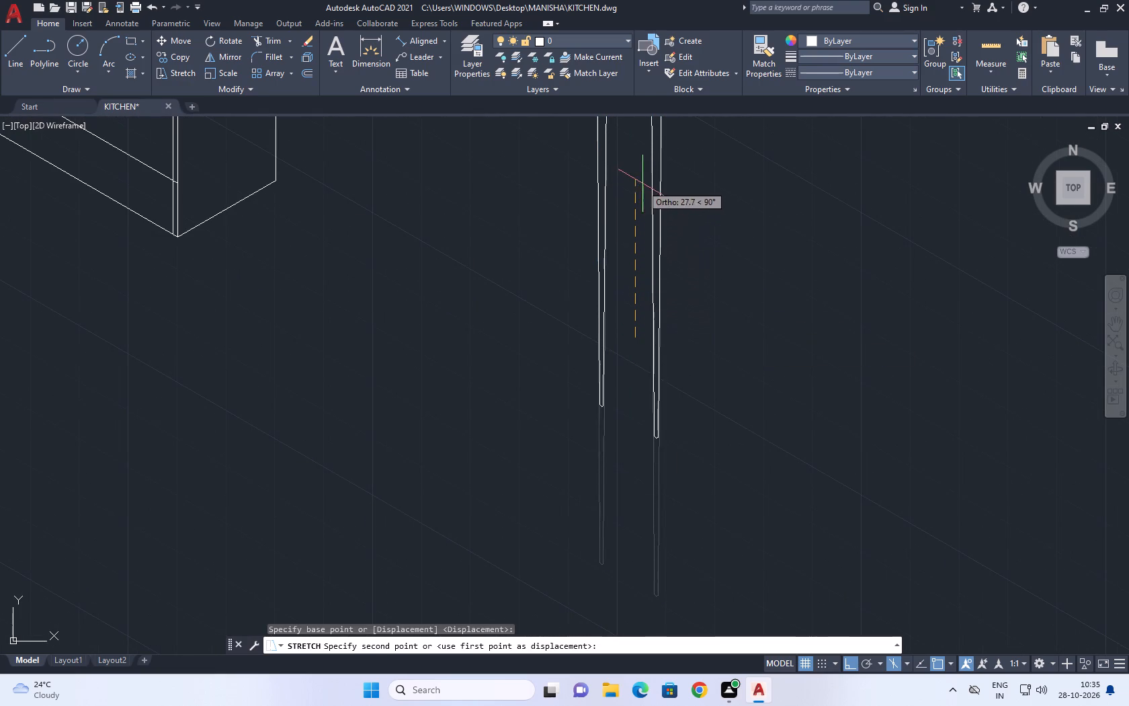
{"action": "middle_click_drag", "start_coordinate": [642, 184], "coordinate": [675, 344]}
{"action": "scroll", "coordinate": [678, 356], "scroll_direction": "down", "scroll_amount": 1}
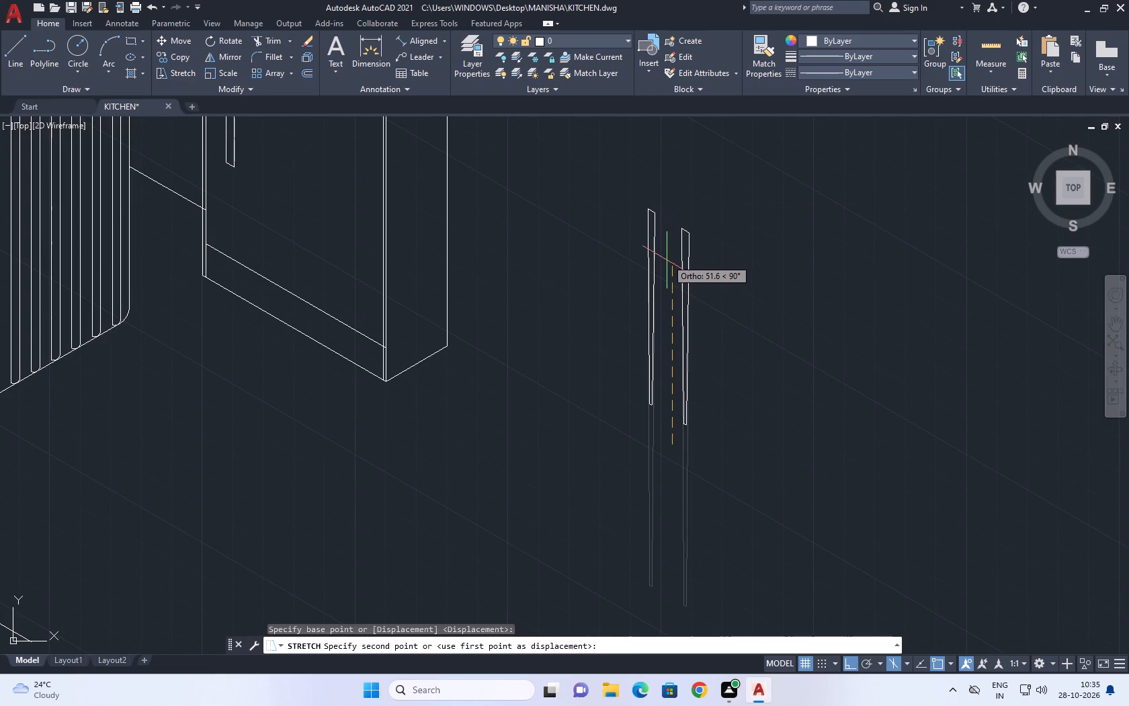
{"action": "left_click", "coordinate": [667, 272]}
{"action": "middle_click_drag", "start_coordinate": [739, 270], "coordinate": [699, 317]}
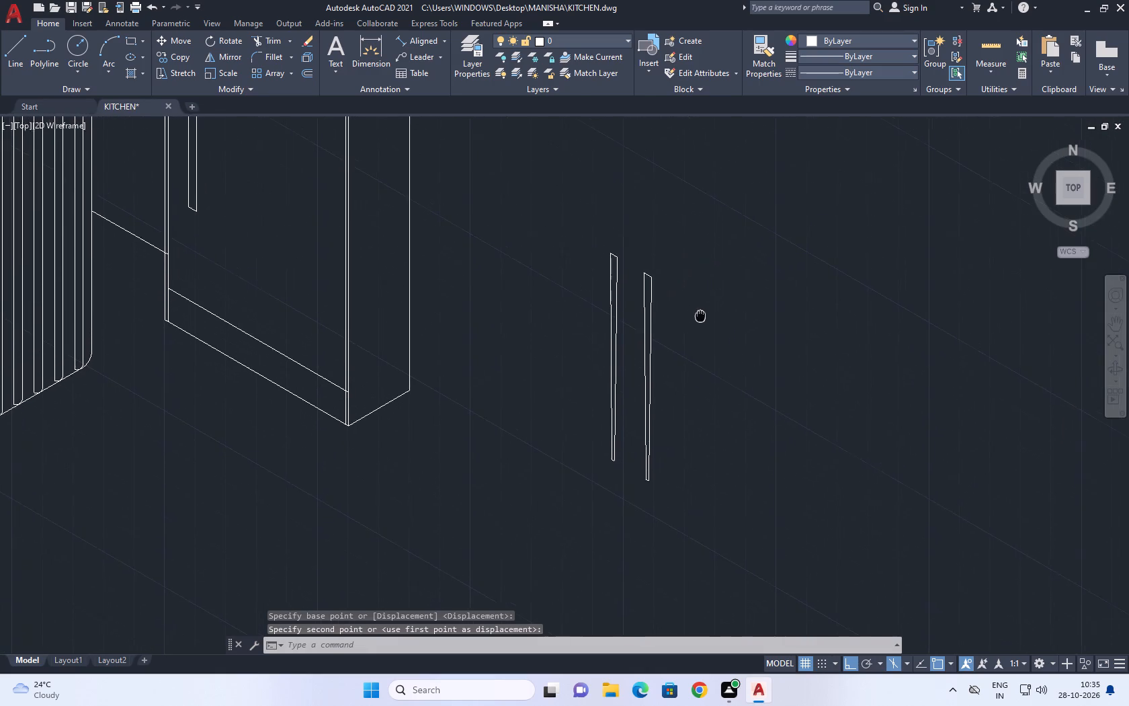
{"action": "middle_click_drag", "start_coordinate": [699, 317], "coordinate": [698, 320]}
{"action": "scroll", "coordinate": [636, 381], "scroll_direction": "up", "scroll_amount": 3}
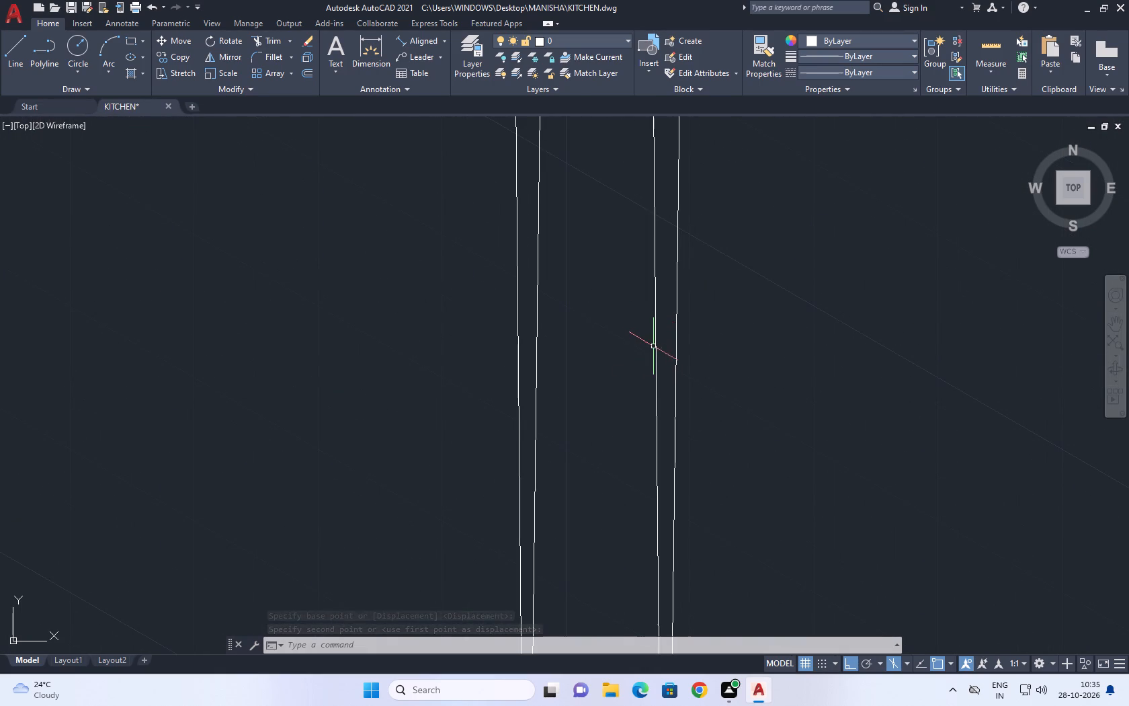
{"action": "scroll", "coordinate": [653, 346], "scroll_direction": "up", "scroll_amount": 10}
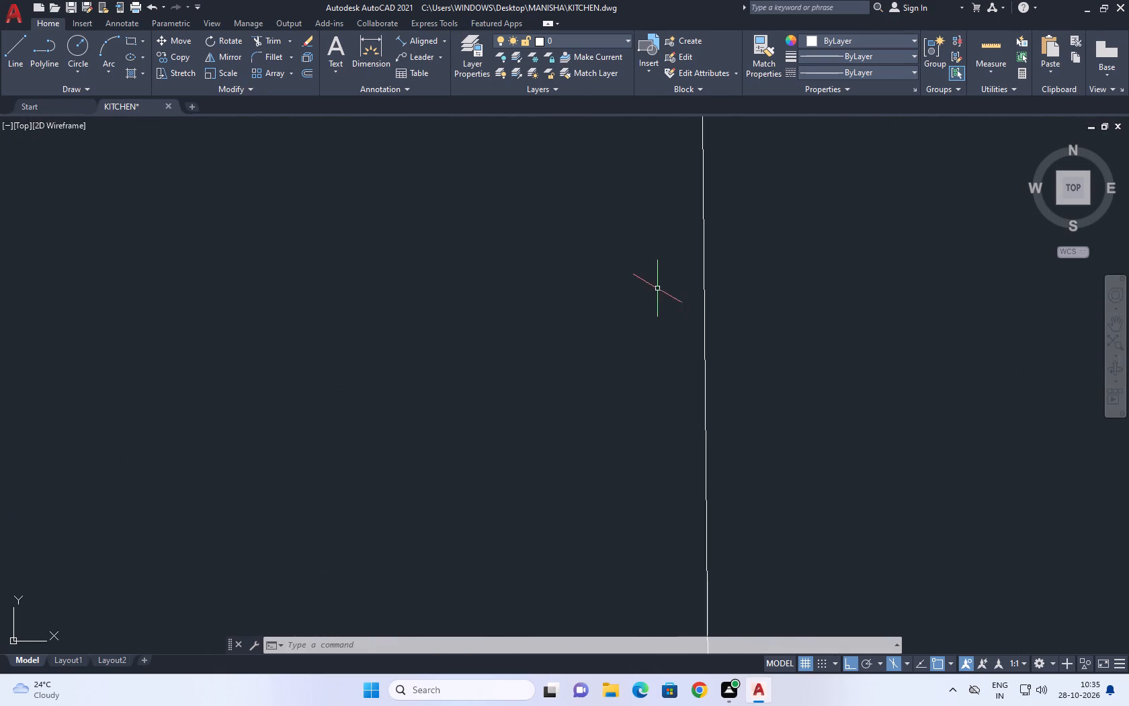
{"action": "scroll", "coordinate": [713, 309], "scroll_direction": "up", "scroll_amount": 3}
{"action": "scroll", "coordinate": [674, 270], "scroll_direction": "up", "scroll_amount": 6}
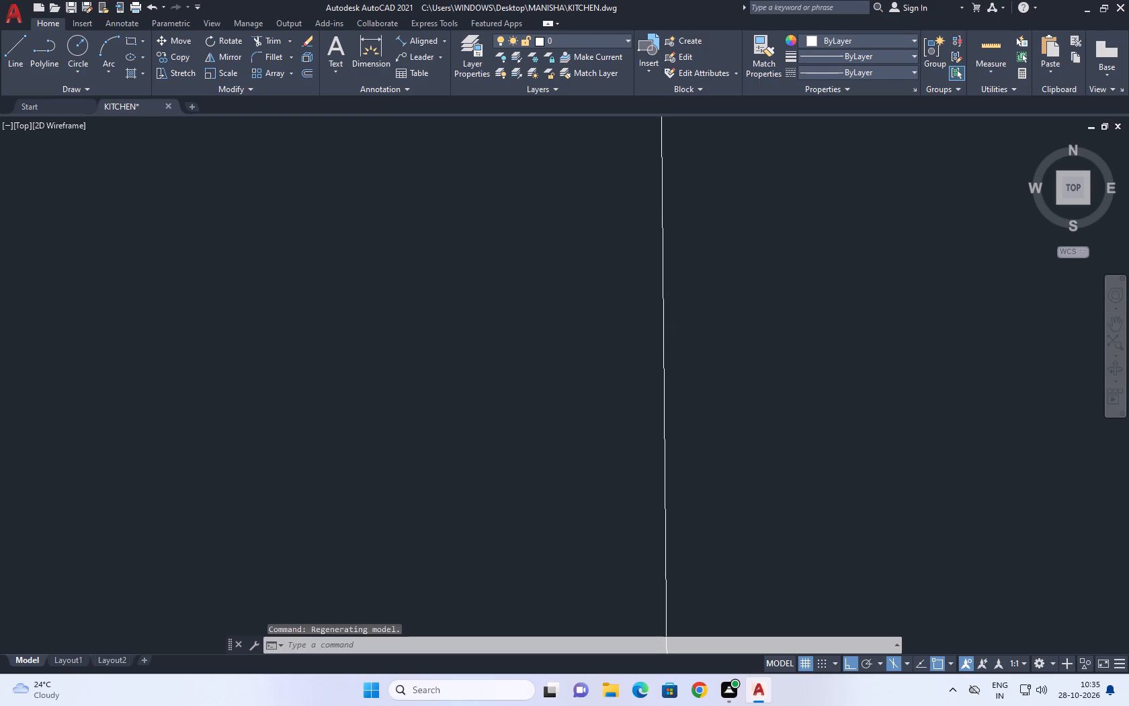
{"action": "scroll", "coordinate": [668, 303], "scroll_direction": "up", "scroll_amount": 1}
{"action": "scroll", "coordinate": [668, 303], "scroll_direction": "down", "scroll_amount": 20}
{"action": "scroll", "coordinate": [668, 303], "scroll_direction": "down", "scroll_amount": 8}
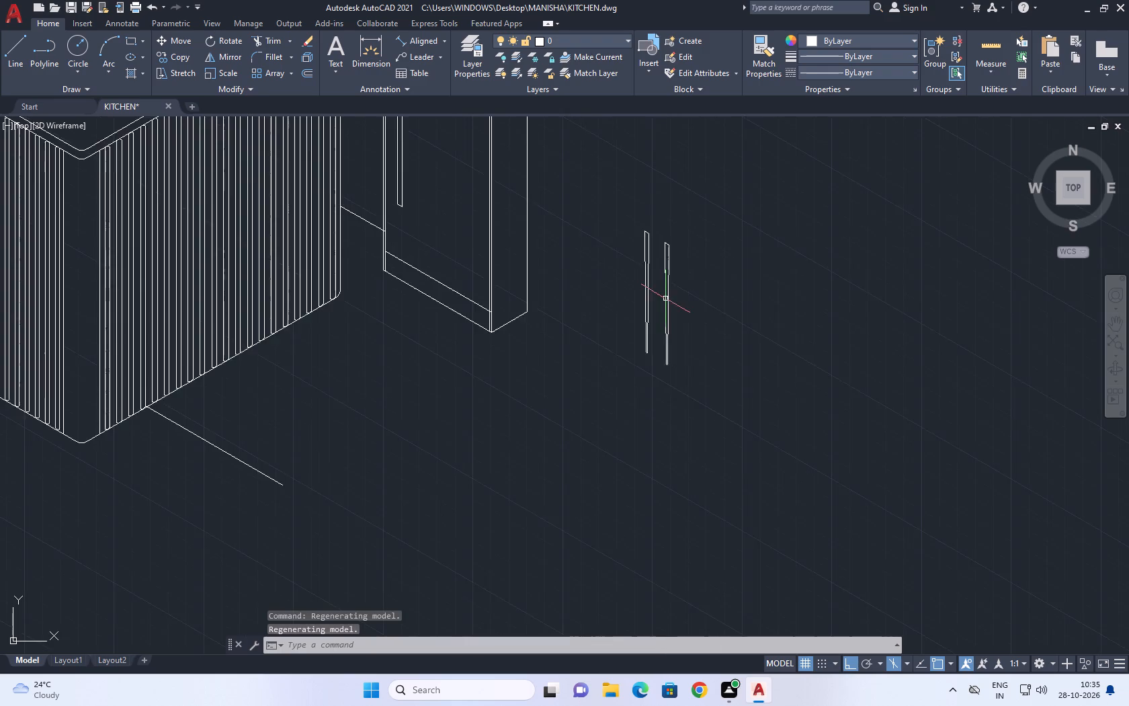
Copy the two shortened legs about 19.5 units along the 30° direction on the top isoplane, making a set of four.
{"action": "middle_click_drag", "start_coordinate": [675, 295], "coordinate": [655, 352]}
{"action": "scroll", "coordinate": [640, 344], "scroll_direction": "up", "scroll_amount": 1}
{"action": "left_click", "coordinate": [618, 265]}
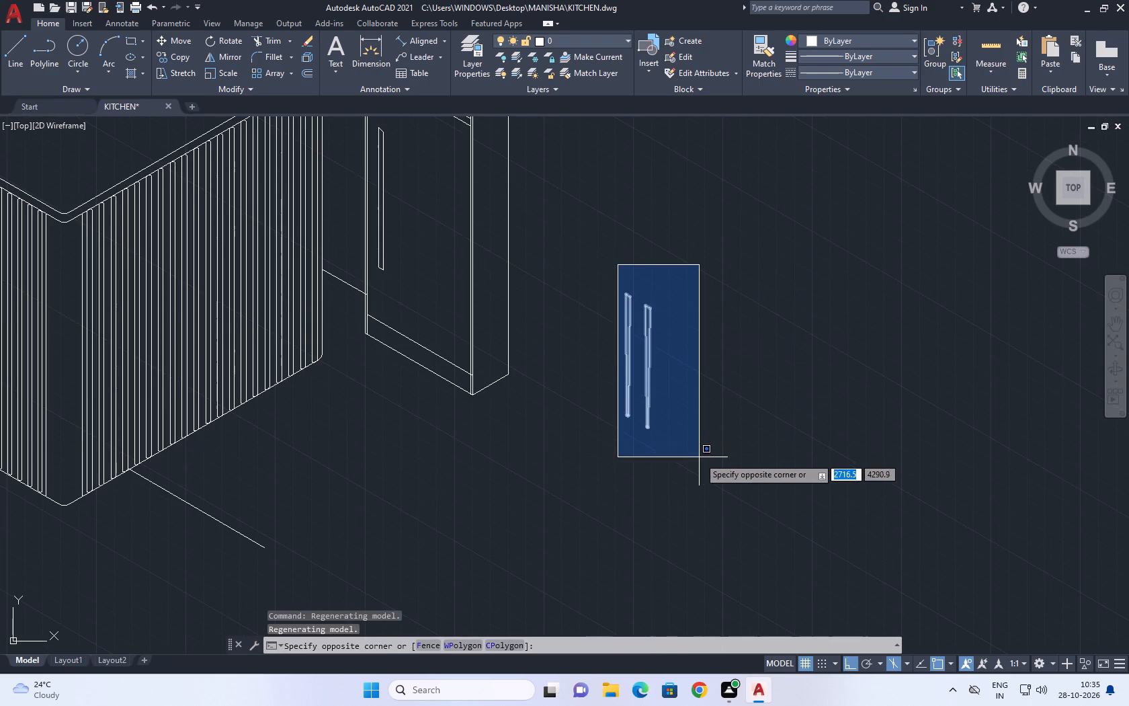
{"action": "left_click", "coordinate": [699, 457]}
{"action": "left_click", "coordinate": [185, 57]}
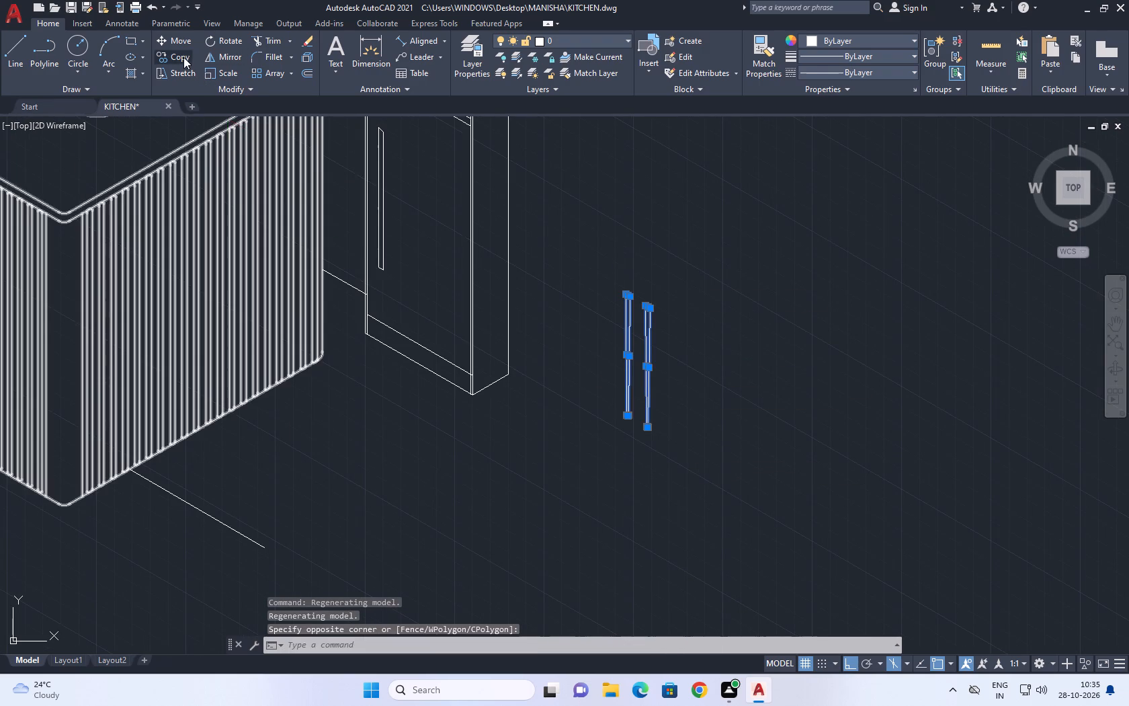
{"action": "left_click", "coordinate": [662, 460]}
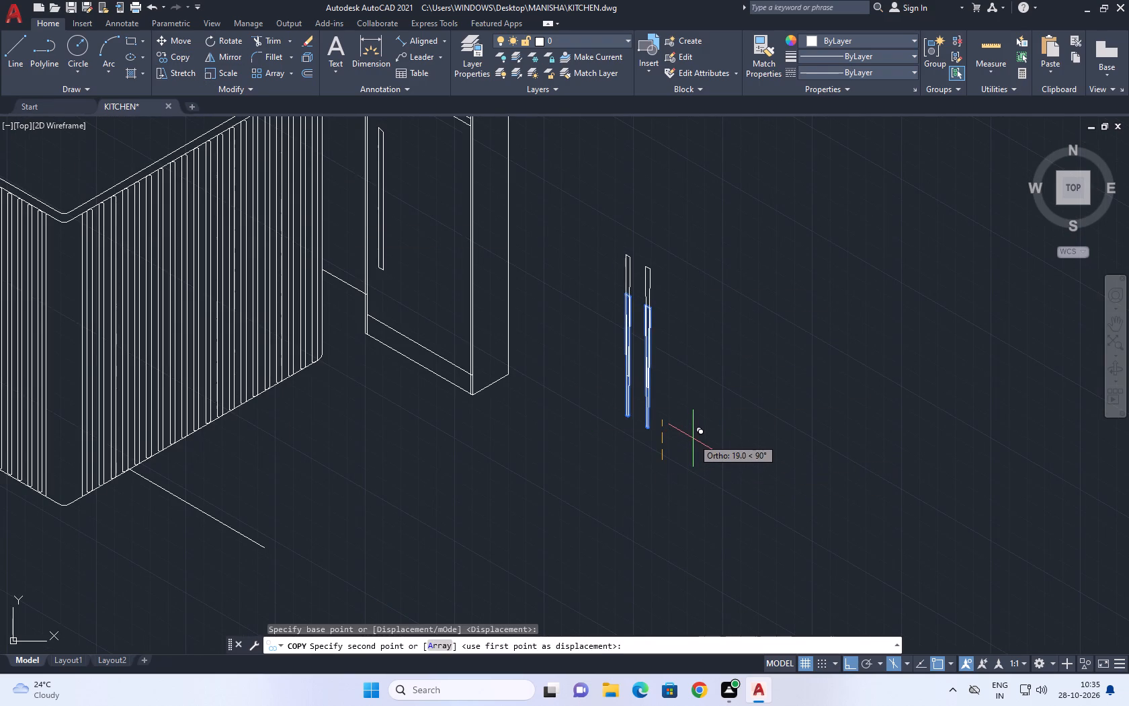
{"action": "key", "text": "F5"}
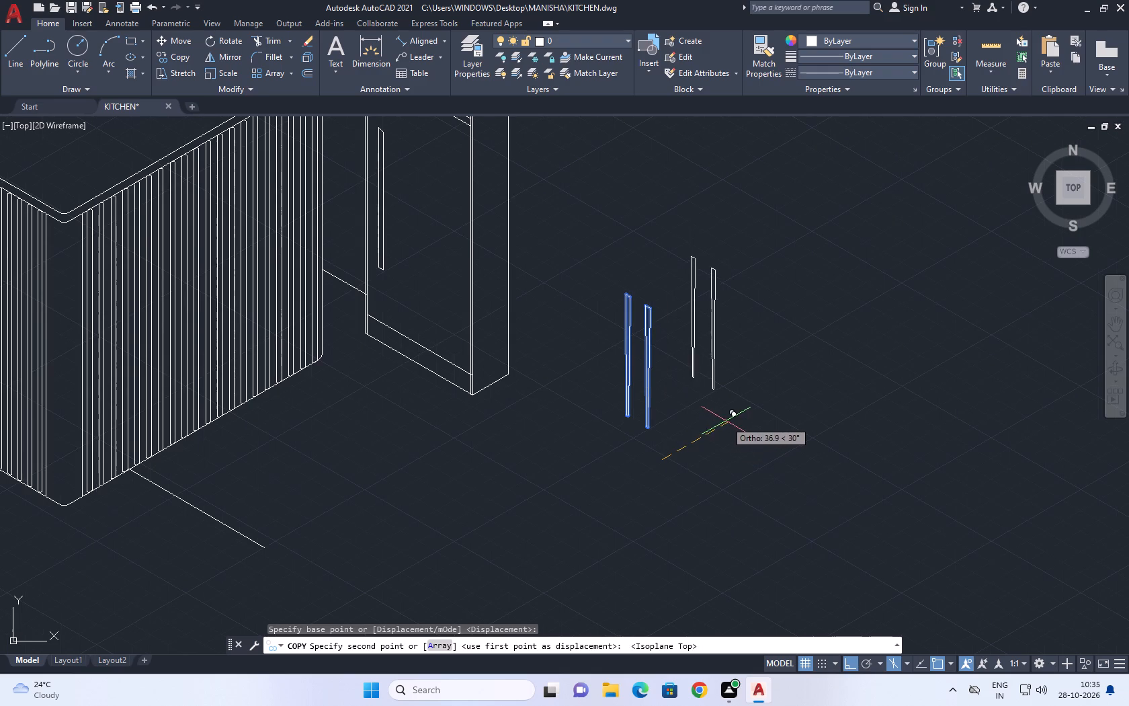
{"action": "scroll", "coordinate": [696, 442], "scroll_direction": "up", "scroll_amount": 1}
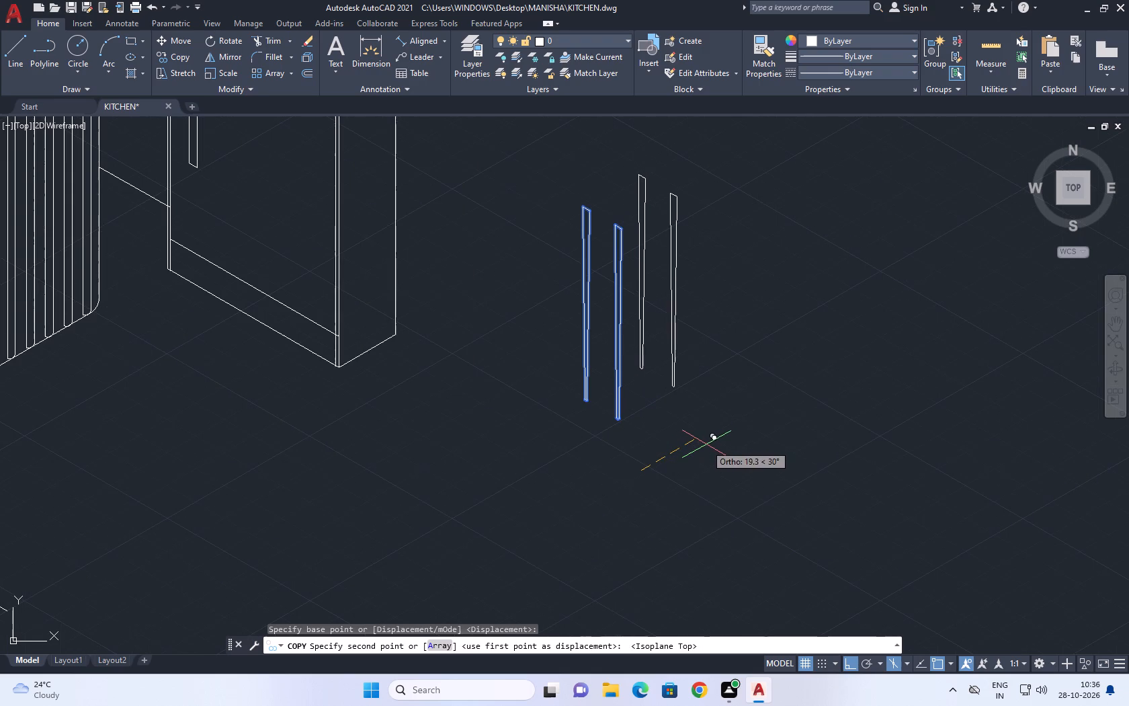
{"action": "left_click", "coordinate": [706, 444]}
{"action": "right_click", "coordinate": [757, 372]}
{"action": "left_click", "coordinate": [788, 395]}
Draw a closed four-line tabletop outline joining the outer top corners of the four tapered legs, about 19.5 by 13.5 units.
{"action": "scroll", "coordinate": [729, 331], "scroll_direction": "up", "scroll_amount": 1}
{"action": "middle_click_drag", "start_coordinate": [726, 329], "coordinate": [706, 385]}
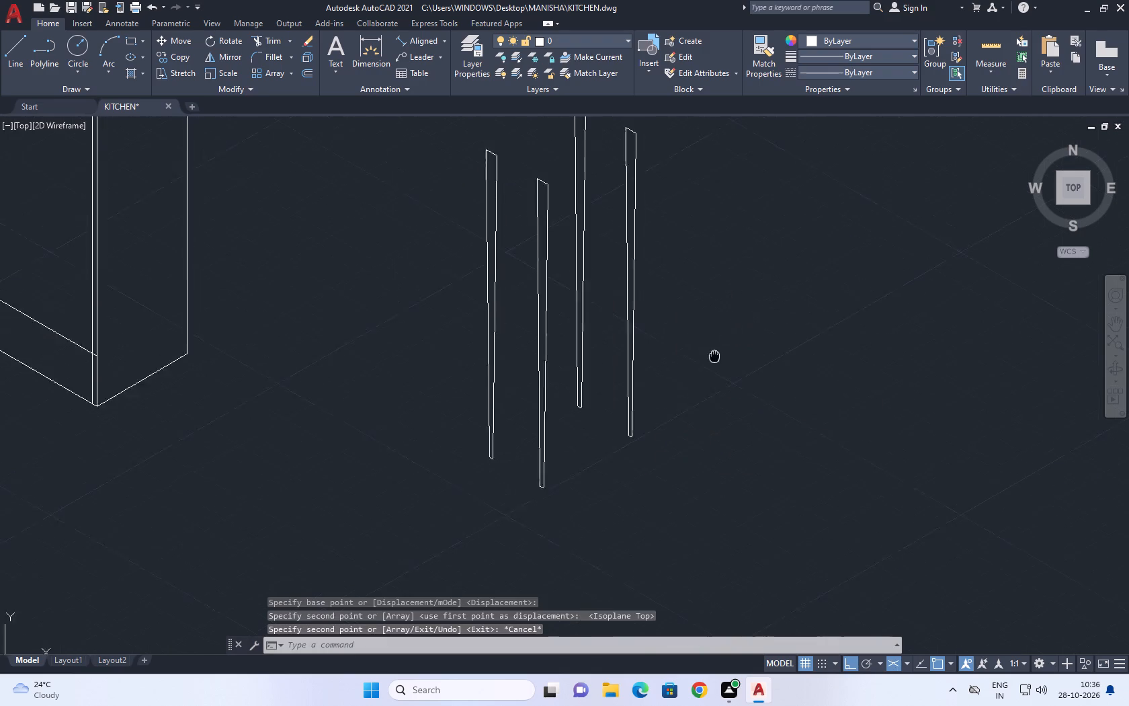
{"action": "middle_click_drag", "start_coordinate": [706, 385], "coordinate": [698, 420]}
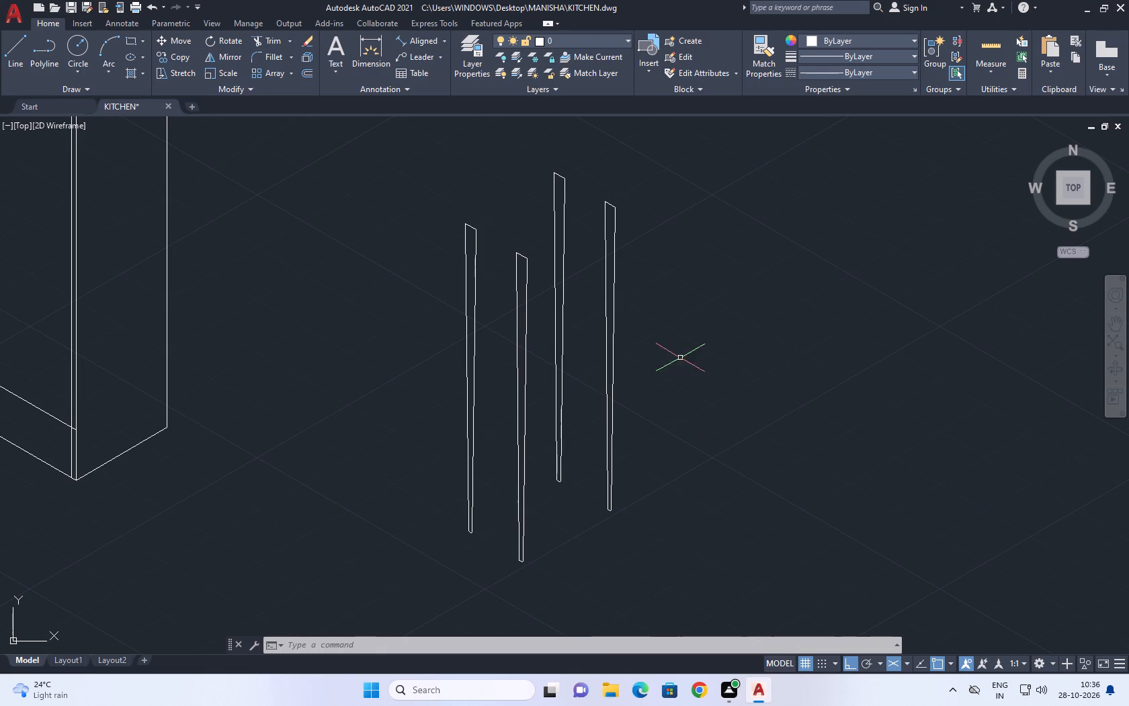
{"action": "middle_click_drag", "start_coordinate": [596, 347], "coordinate": [621, 430]}
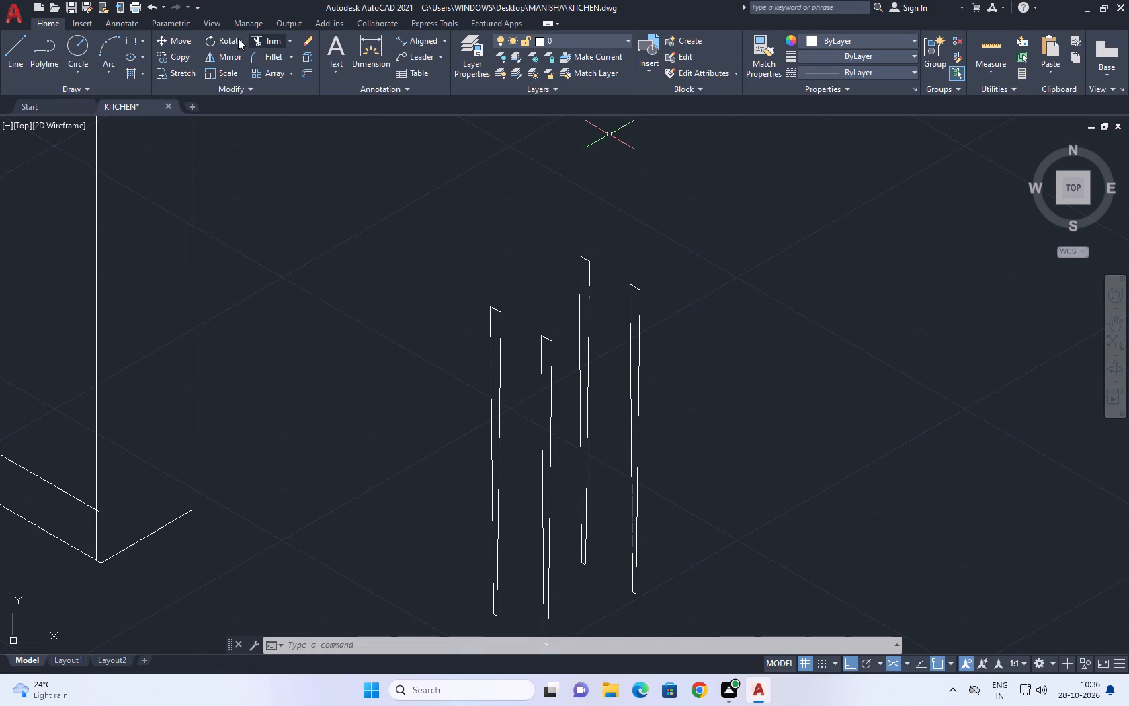
{"action": "left_click", "coordinate": [7, 46]}
{"action": "scroll", "coordinate": [556, 352], "scroll_direction": "up", "scroll_amount": 2}
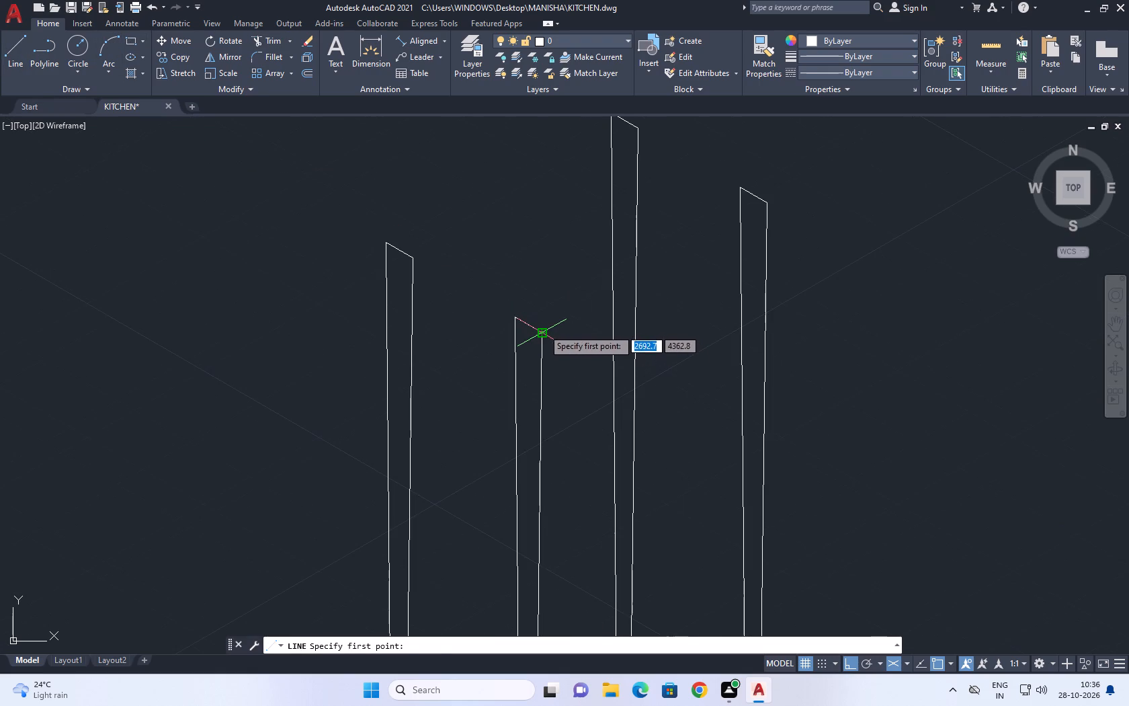
{"action": "left_click", "coordinate": [542, 333]}
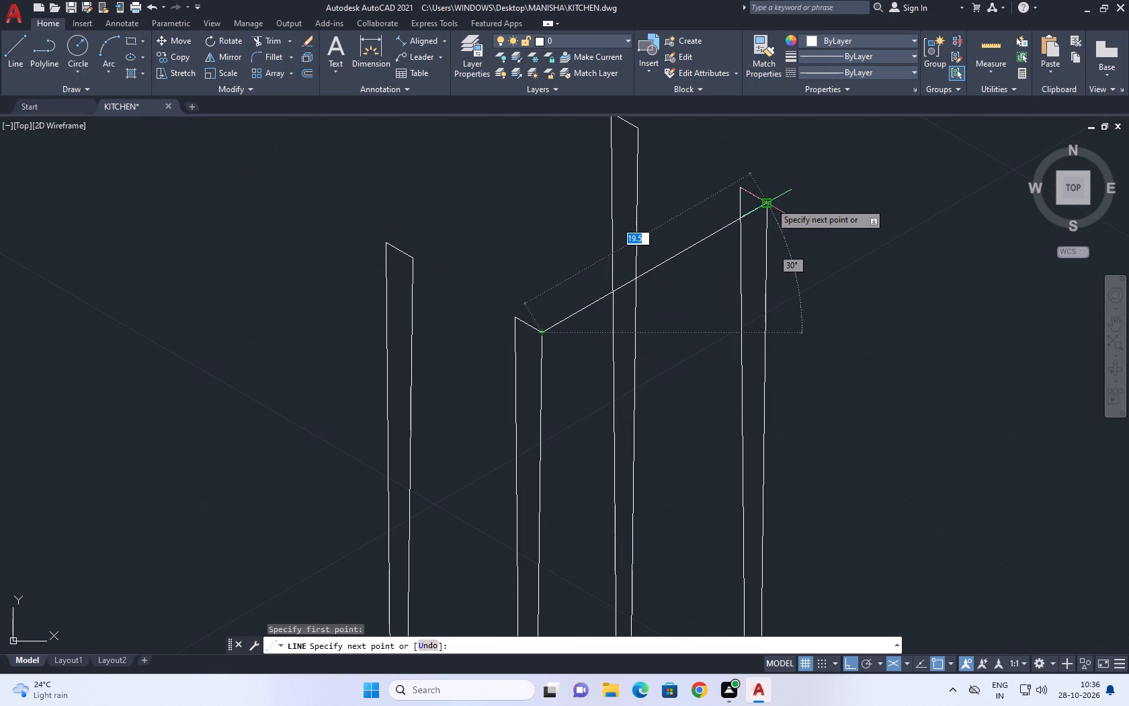
{"action": "left_click", "coordinate": [770, 202]}
{"action": "middle_click_drag", "start_coordinate": [714, 167], "coordinate": [823, 339]}
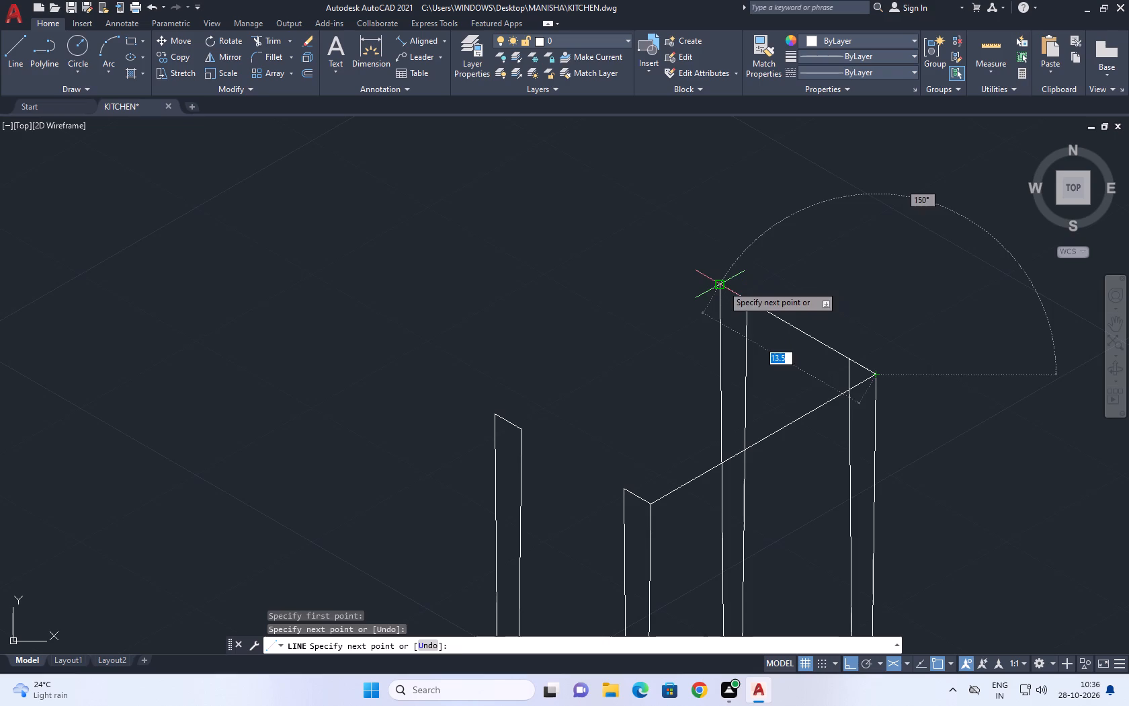
{"action": "left_click", "coordinate": [722, 284]}
{"action": "left_click", "coordinate": [493, 412]}
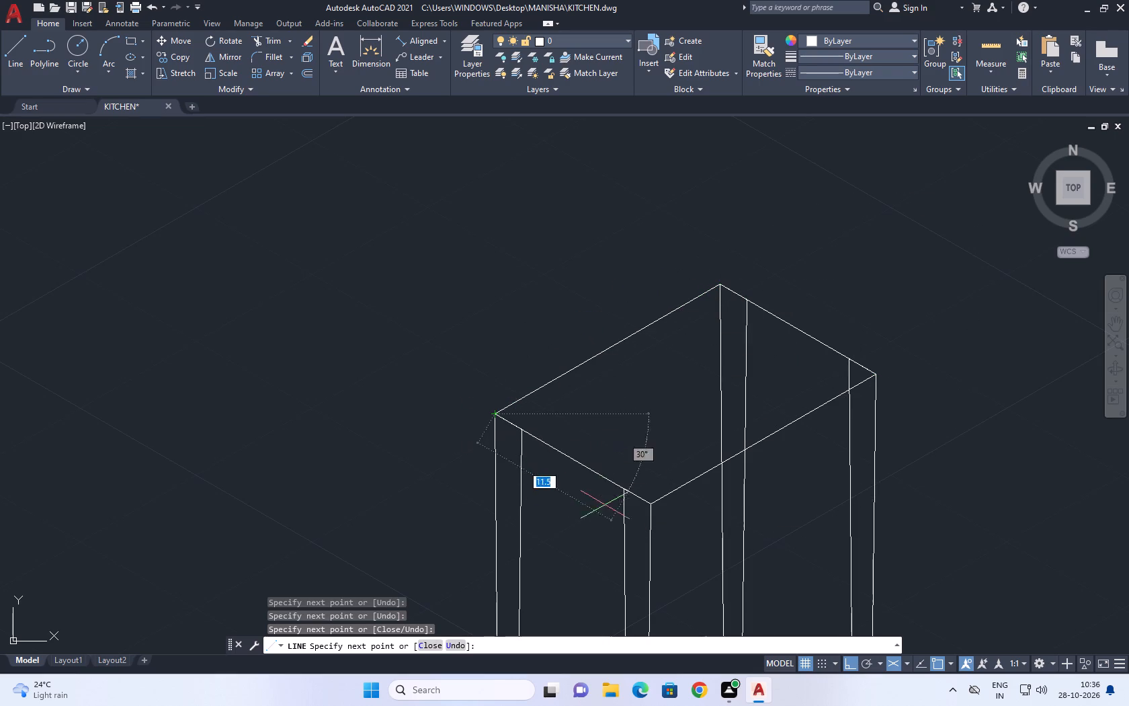
{"action": "left_click", "coordinate": [650, 508]}
{"action": "right_click", "coordinate": [630, 420]}
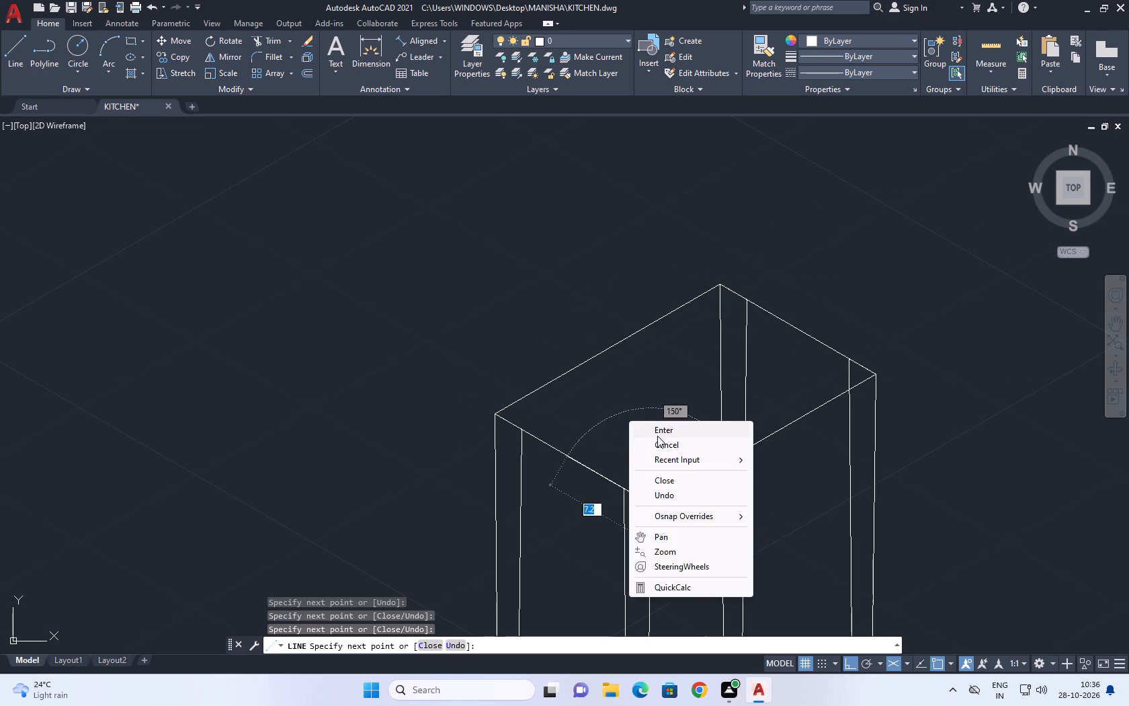
{"action": "left_click", "coordinate": [665, 443]}
Trim the back leg's two lines and the inner line of the leg farthest from the fridge cabinet where they cross the tabletop.
{"action": "scroll", "coordinate": [743, 387], "scroll_direction": "down", "scroll_amount": 3}
{"action": "middle_click_drag", "start_coordinate": [764, 389], "coordinate": [757, 388]}
{"action": "scroll", "coordinate": [724, 378], "scroll_direction": "up", "scroll_amount": 1}
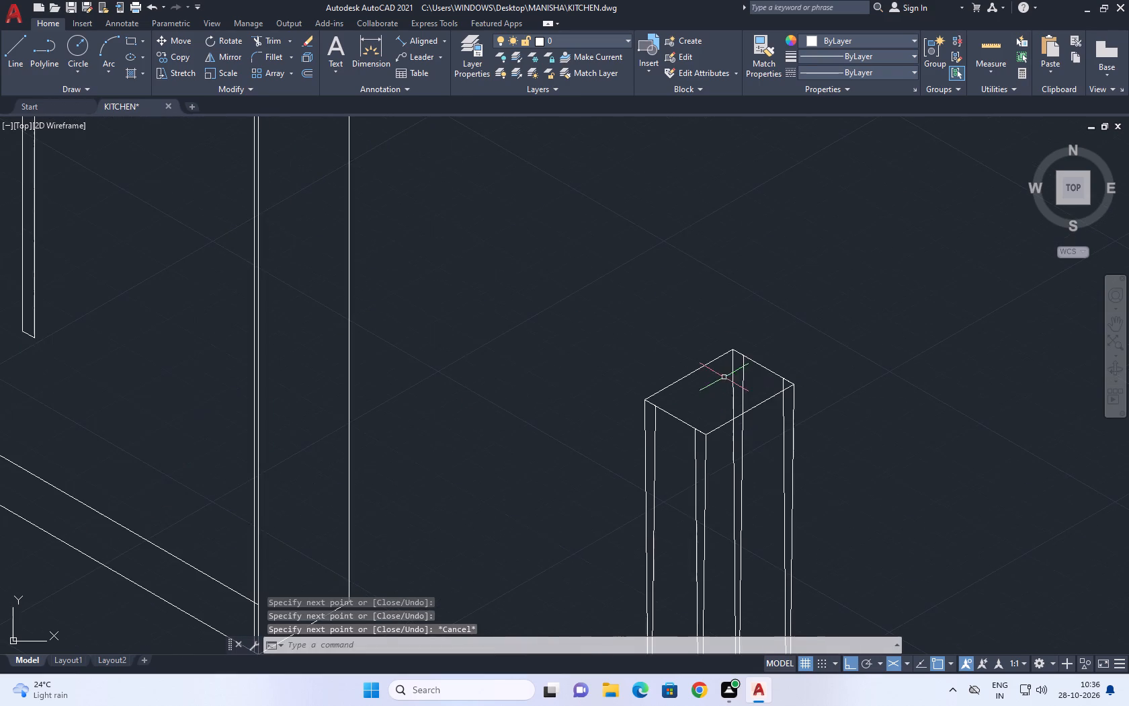
{"action": "left_click", "coordinate": [262, 40]}
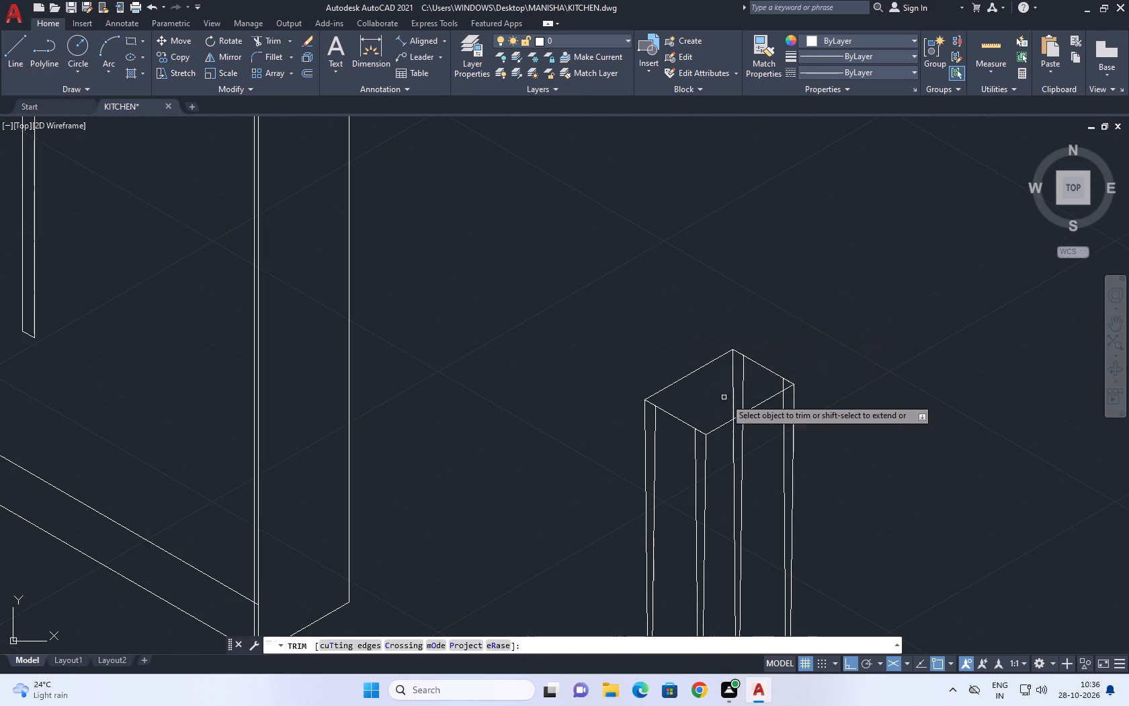
{"action": "scroll", "coordinate": [725, 398], "scroll_direction": "up", "scroll_amount": 2}
{"action": "left_click", "coordinate": [788, 372]}
{"action": "left_click", "coordinate": [714, 387]}
{"action": "scroll", "coordinate": [765, 370], "scroll_direction": "down", "scroll_amount": 3}
{"action": "right_click", "coordinate": [796, 301]}
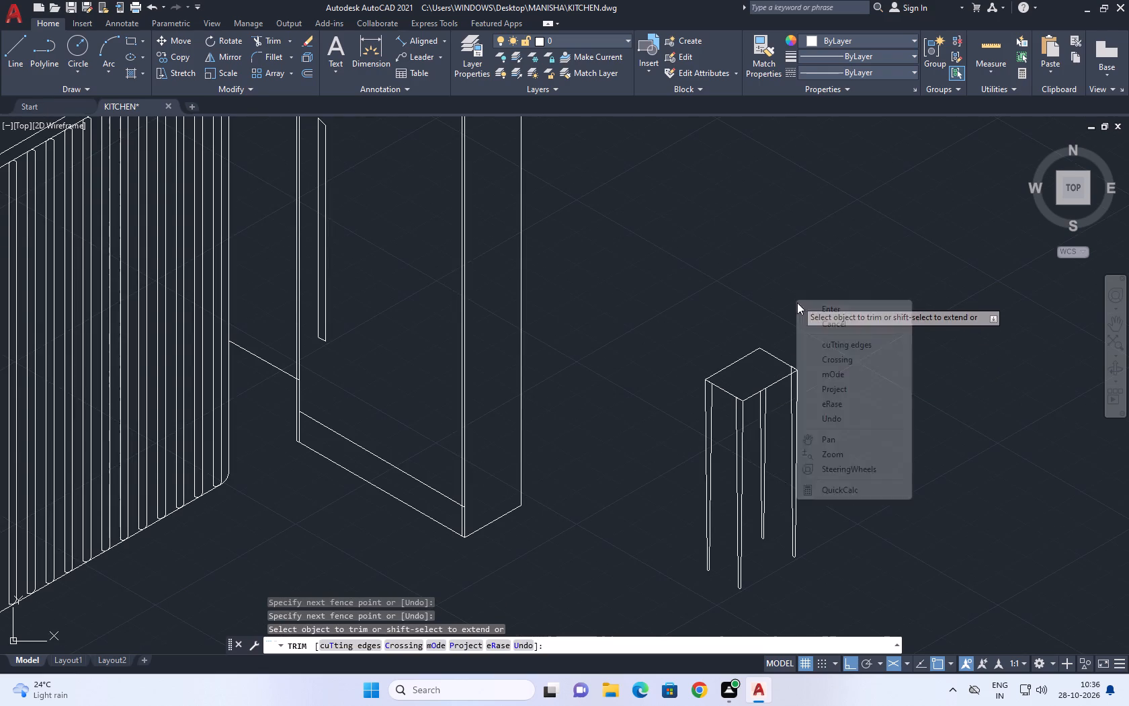
{"action": "left_click", "coordinate": [794, 309]}
{"action": "left_click_drag", "start_coordinate": [786, 317], "coordinate": [783, 310]}
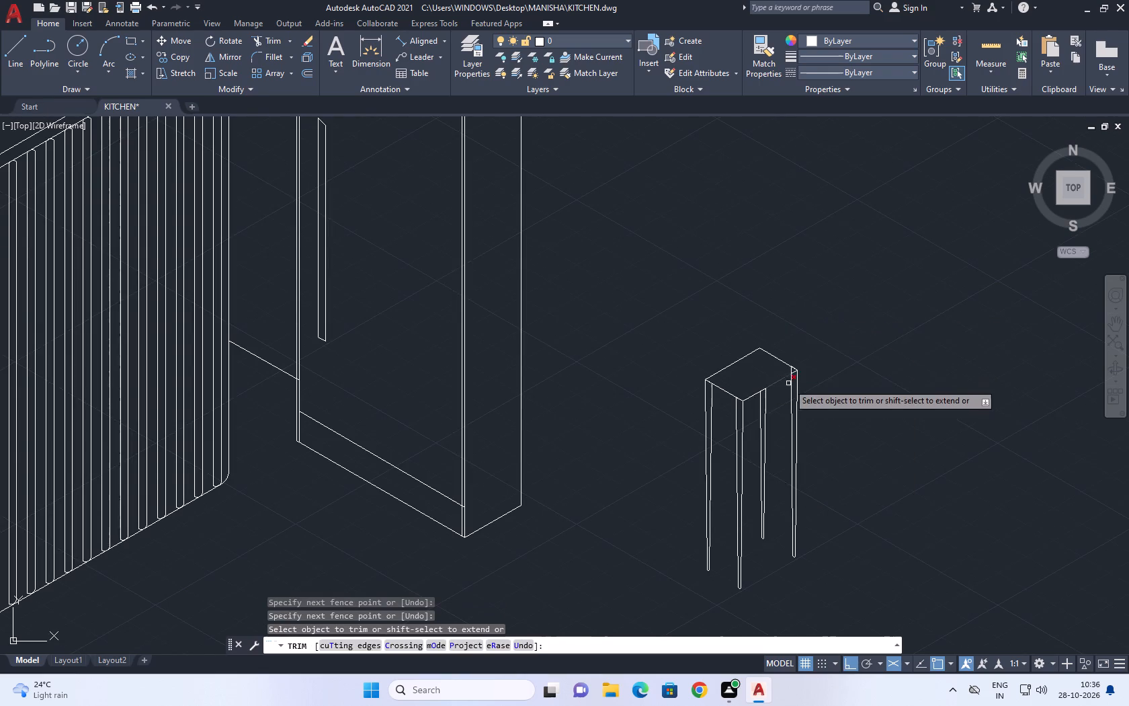
{"action": "scroll", "coordinate": [788, 384], "scroll_direction": "up", "scroll_amount": 3}
{"action": "double_click", "coordinate": [788, 329]}
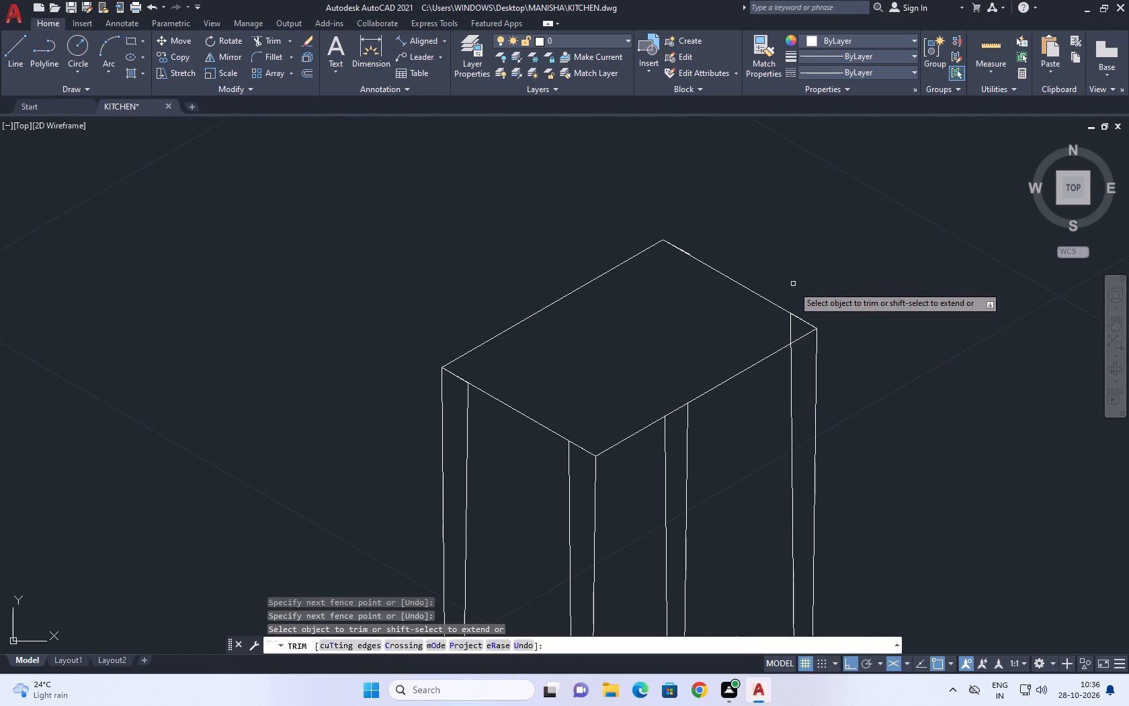
{"action": "left_click", "coordinate": [792, 325]}
{"action": "right_click_drag", "start_coordinate": [795, 237], "coordinate": [788, 243]}
{"action": "left_click", "coordinate": [813, 275]}
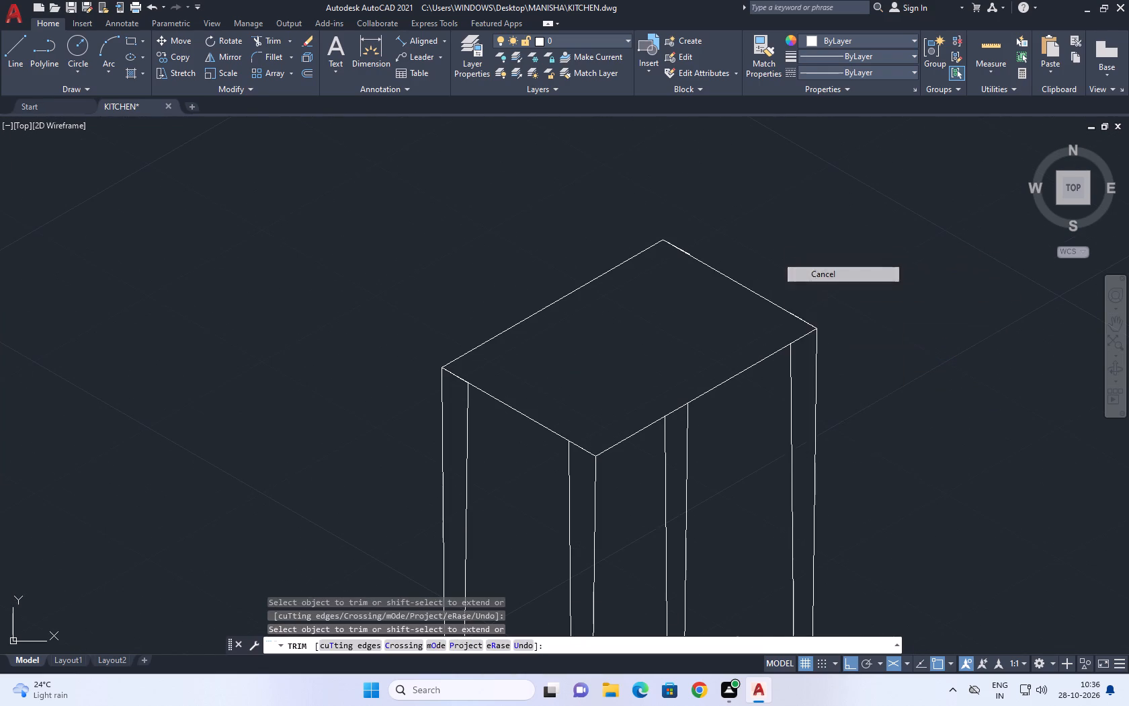
Select all the tabletop edges and stretch the free end of the short leftover segment to the tabletop's back corner.
{"action": "scroll", "coordinate": [727, 266], "scroll_direction": "down", "scroll_amount": 2}
{"action": "middle_click_drag", "start_coordinate": [757, 264], "coordinate": [730, 302]}
{"action": "scroll", "coordinate": [691, 362], "scroll_direction": "up", "scroll_amount": 2}
{"action": "left_click", "coordinate": [702, 341]}
{"action": "left_click", "coordinate": [700, 317]}
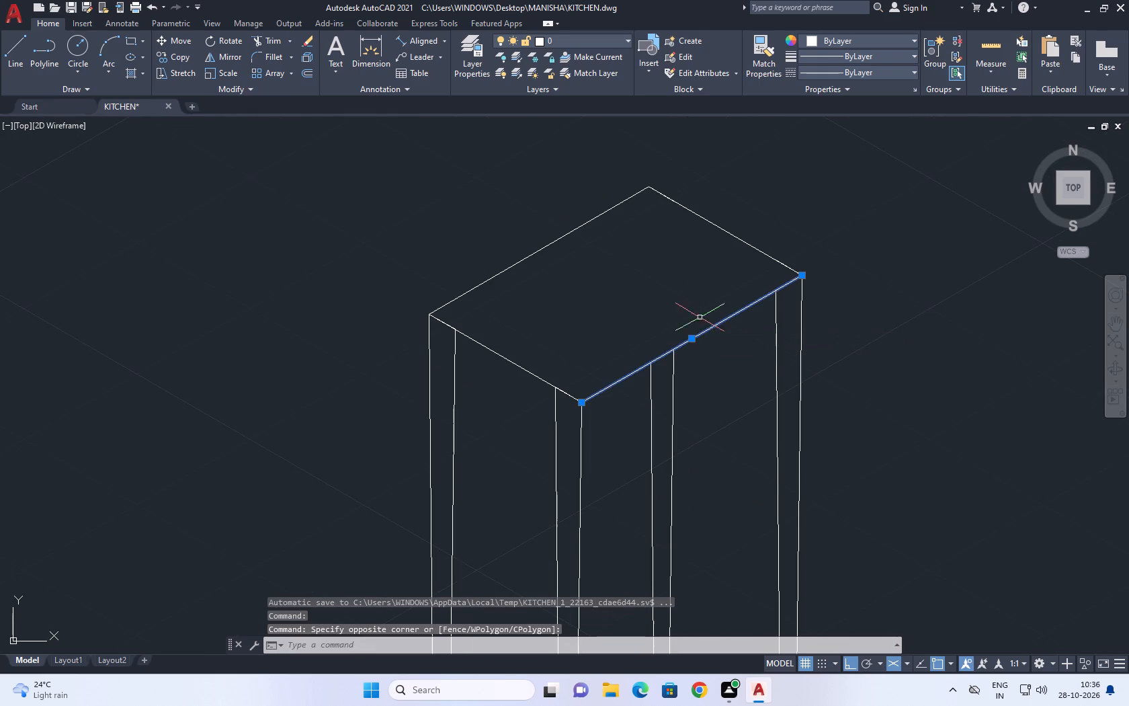
{"action": "left_click", "coordinate": [728, 222]}
{"action": "left_click", "coordinate": [663, 186]}
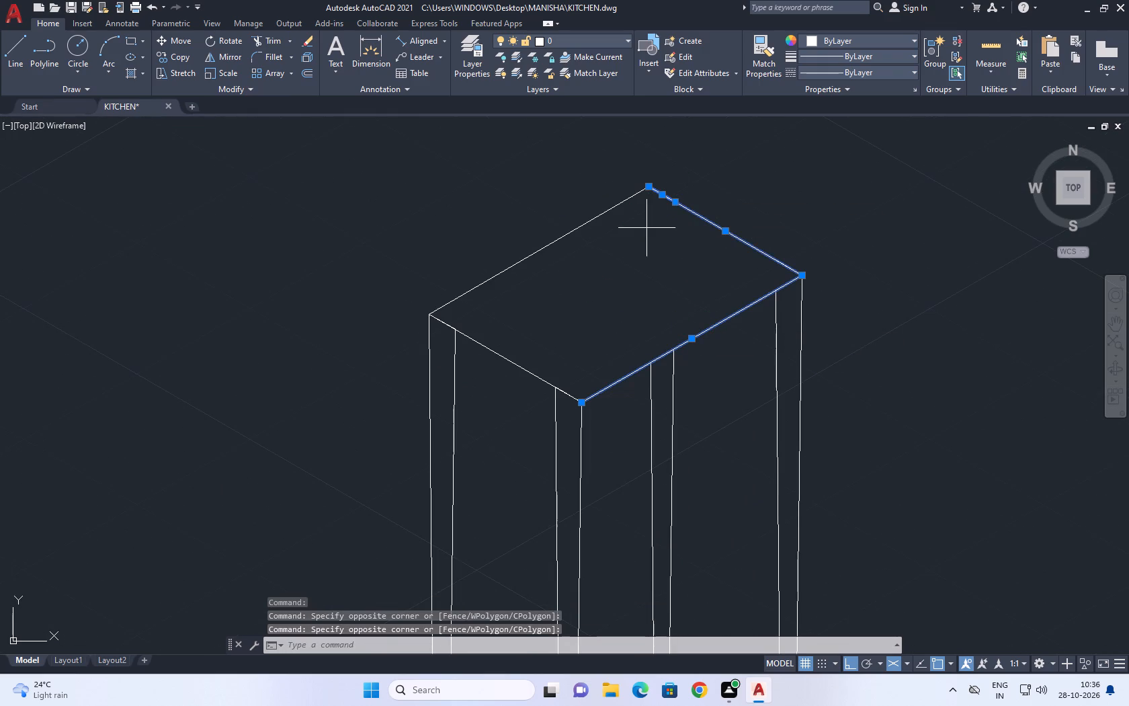
{"action": "left_click", "coordinate": [646, 228]}
{"action": "left_click", "coordinate": [616, 198]}
{"action": "left_click", "coordinate": [531, 342]}
{"action": "left_click", "coordinate": [509, 370]}
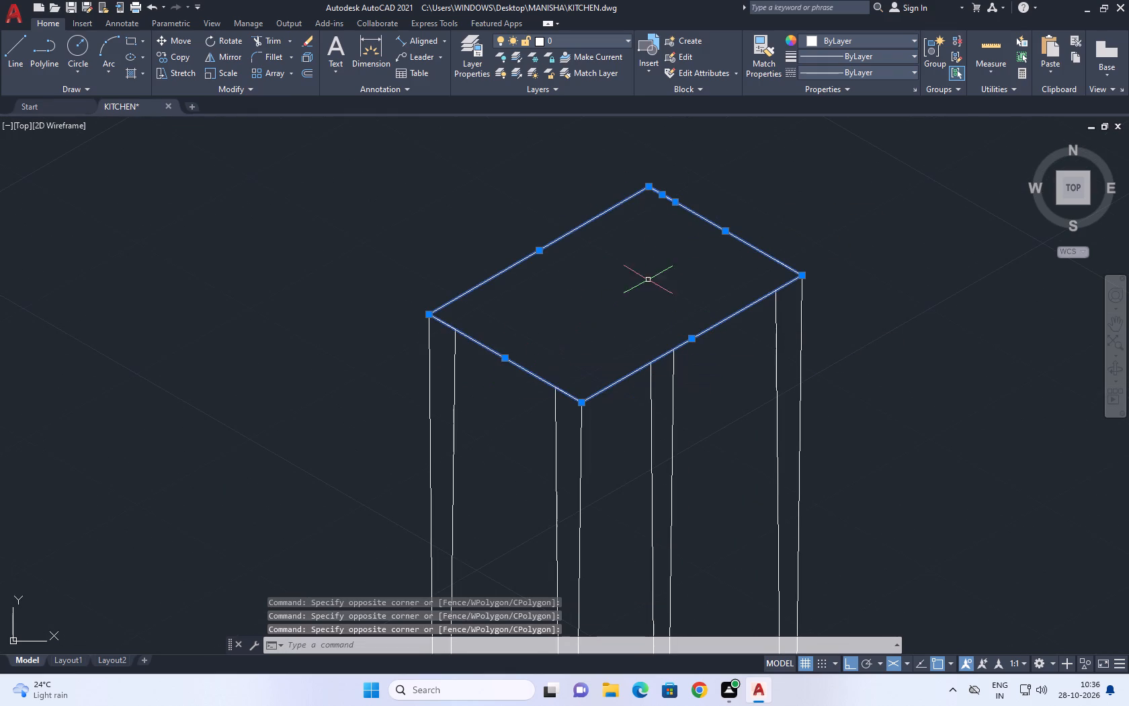
{"action": "scroll", "coordinate": [673, 186], "scroll_direction": "up", "scroll_amount": 2}
{"action": "left_click", "coordinate": [679, 229]}
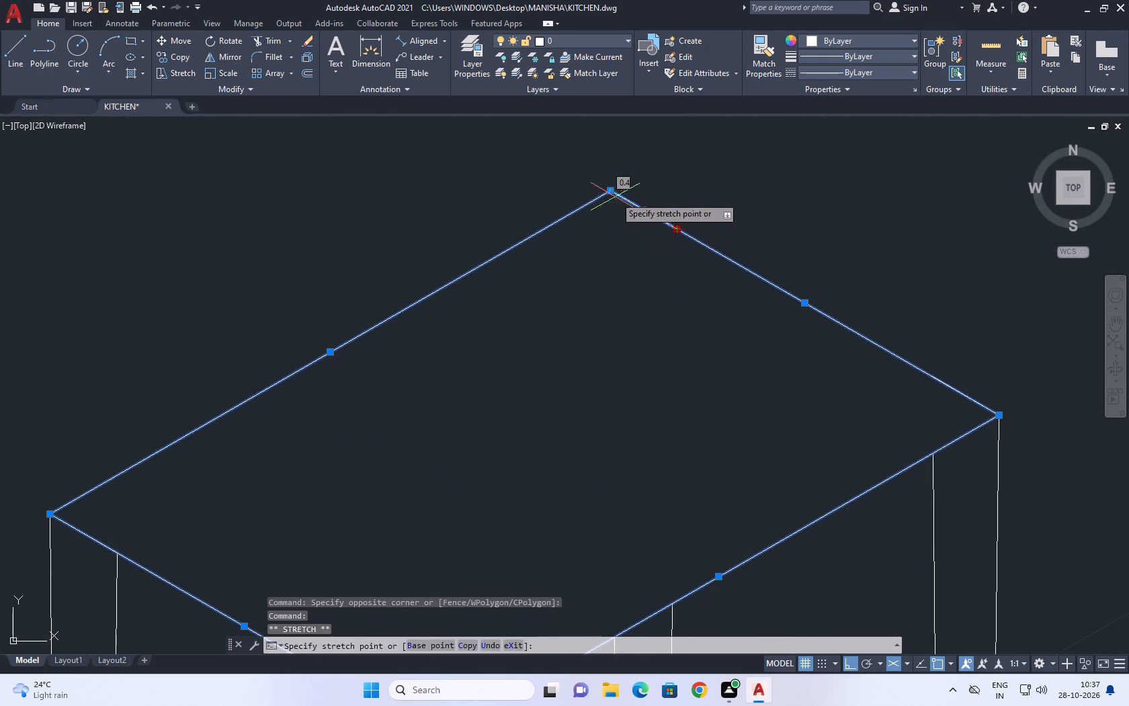
{"action": "left_click", "coordinate": [610, 191]}
{"action": "scroll", "coordinate": [671, 256], "scroll_direction": "down", "scroll_amount": 4}
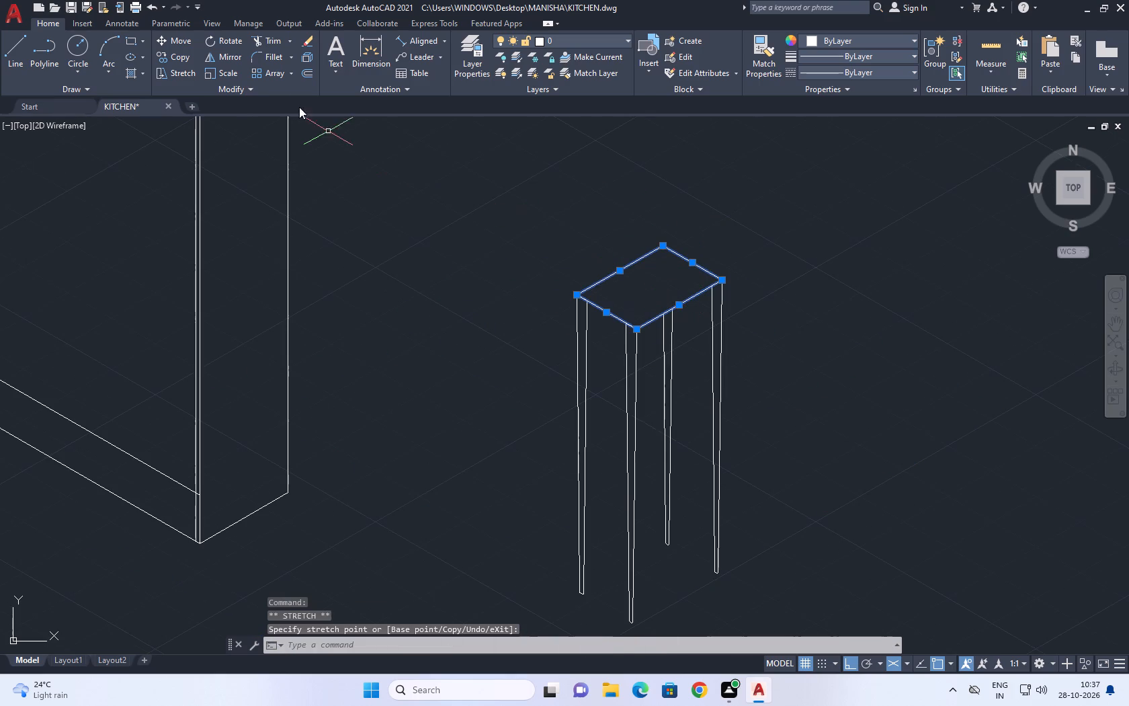
Copy the selected tabletop outline a short distance straight down on the right isoplane to give the top its thickness.
{"action": "left_click", "coordinate": [183, 54]}
{"action": "scroll", "coordinate": [653, 344], "scroll_direction": "up", "scroll_amount": 2}
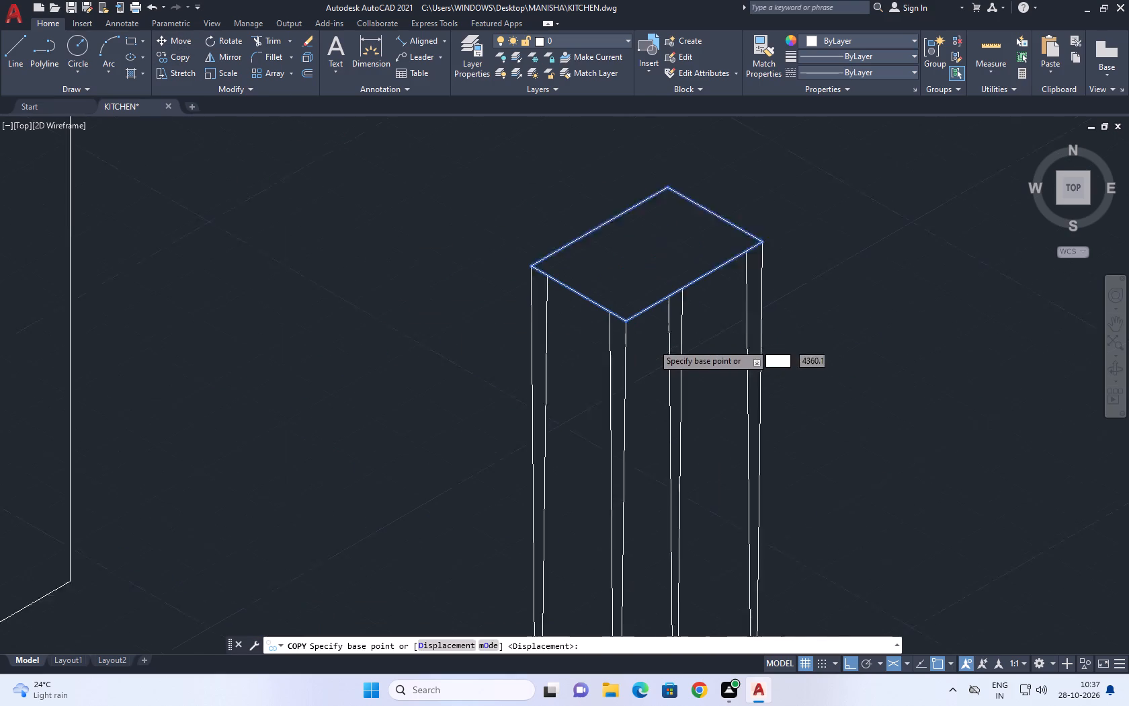
{"action": "left_click", "coordinate": [644, 317]}
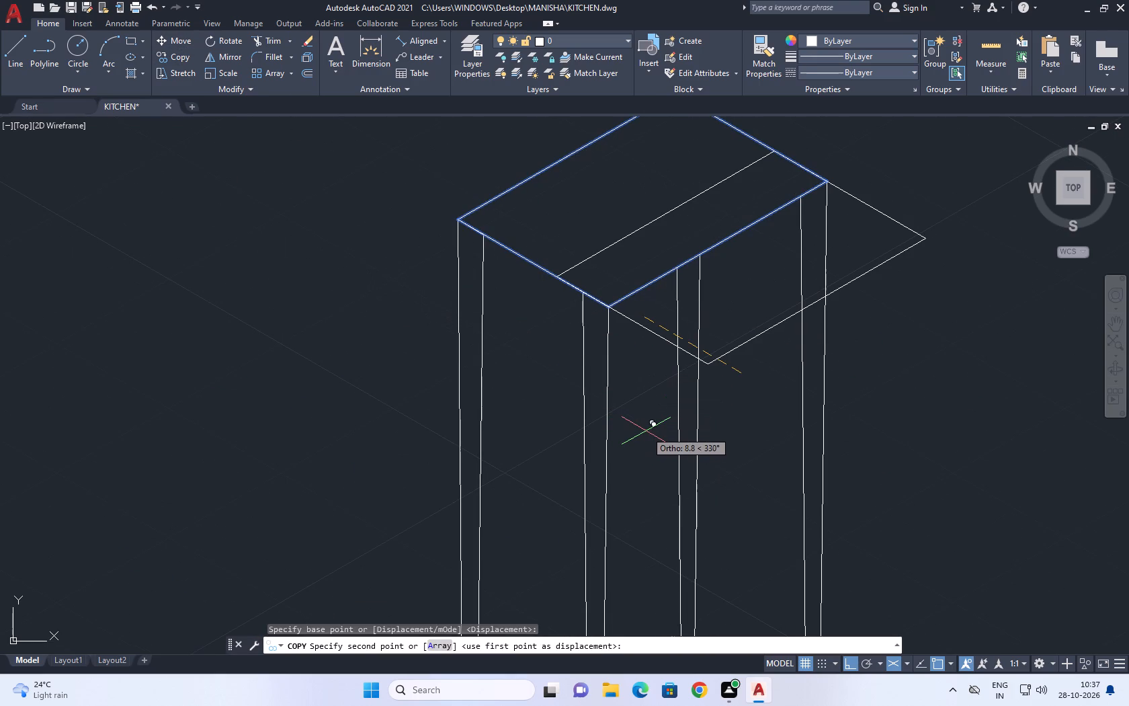
{"action": "key", "text": "F5"}
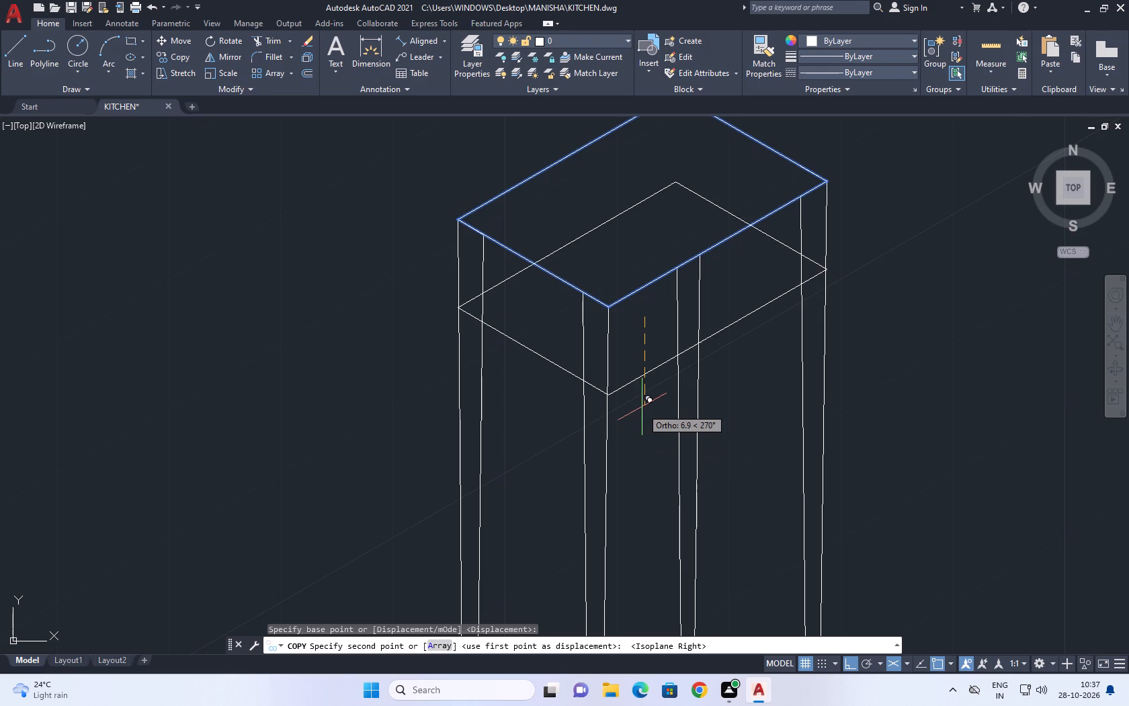
{"action": "left_click", "coordinate": [635, 355]}
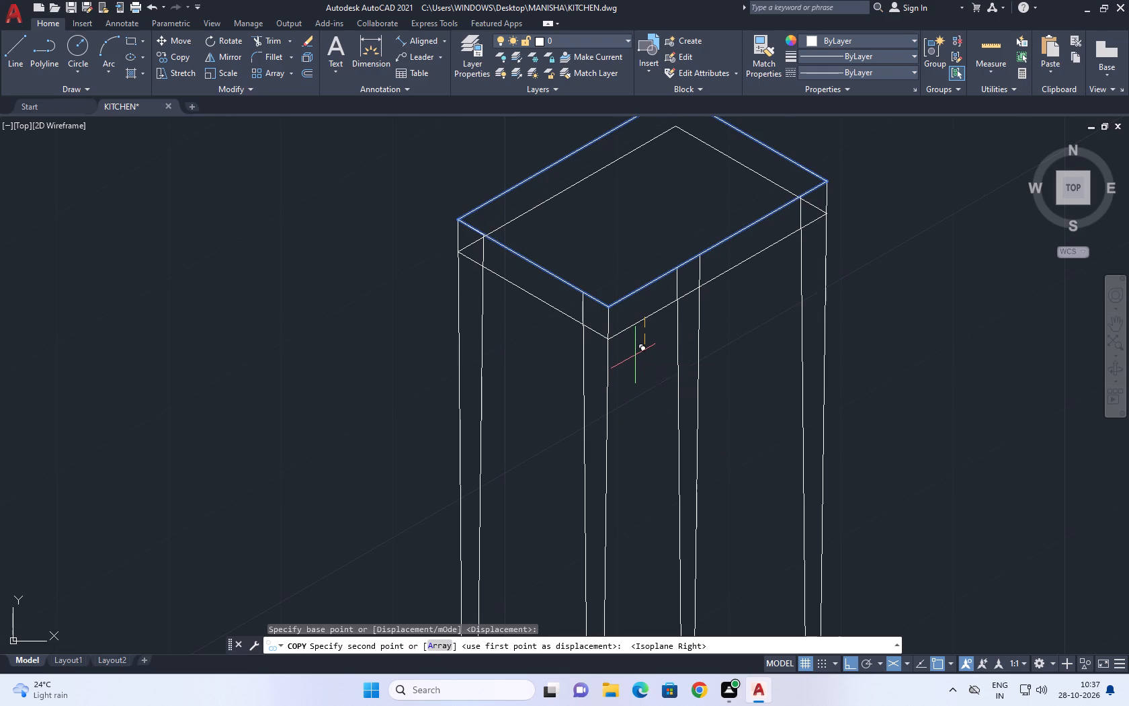
{"action": "right_click", "coordinate": [763, 352]}
{"action": "left_click", "coordinate": [796, 381]}
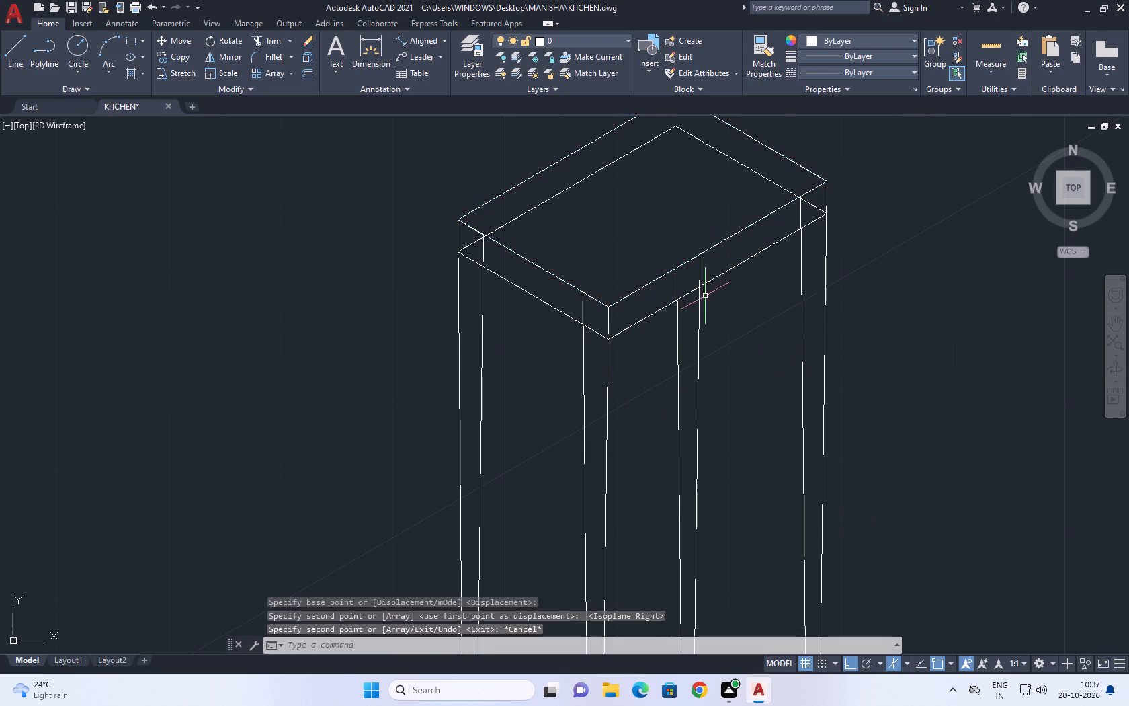
Trim the front leg's lines and the back leg's outer line where they cross the tabletop's thickness band.
{"action": "middle_click_drag", "start_coordinate": [702, 297], "coordinate": [689, 376]}
{"action": "left_click", "coordinate": [265, 40]}
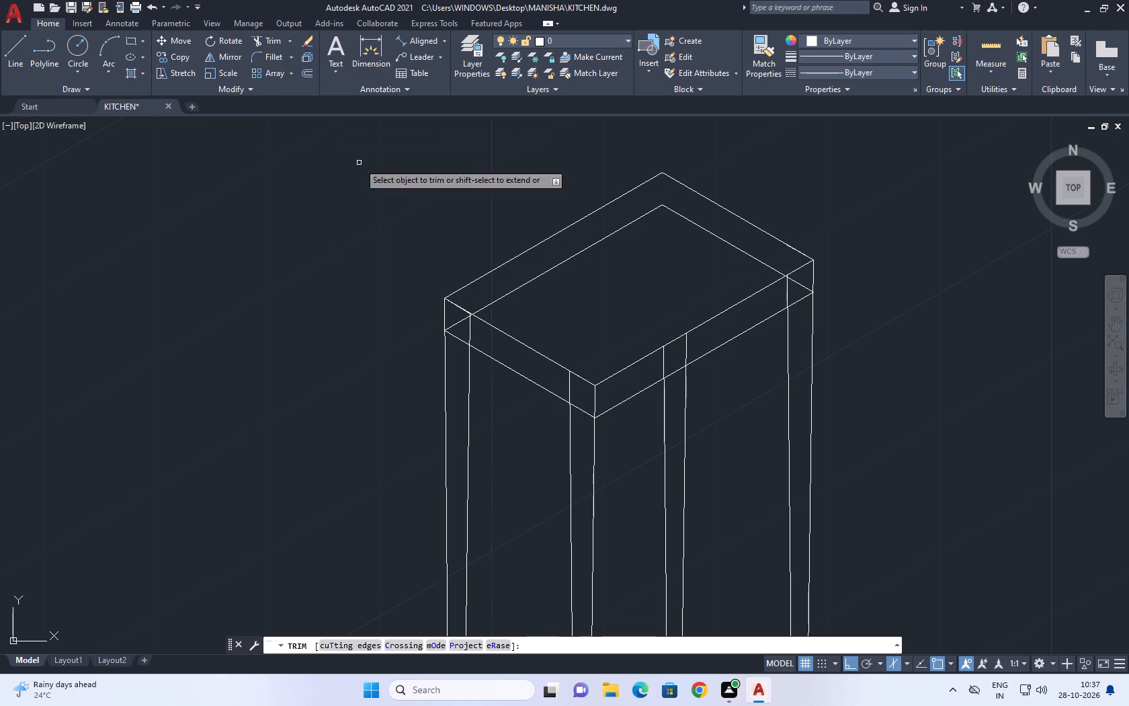
{"action": "scroll", "coordinate": [570, 397], "scroll_direction": "up", "scroll_amount": 2}
{"action": "left_click", "coordinate": [663, 401]}
{"action": "left_click", "coordinate": [544, 354]}
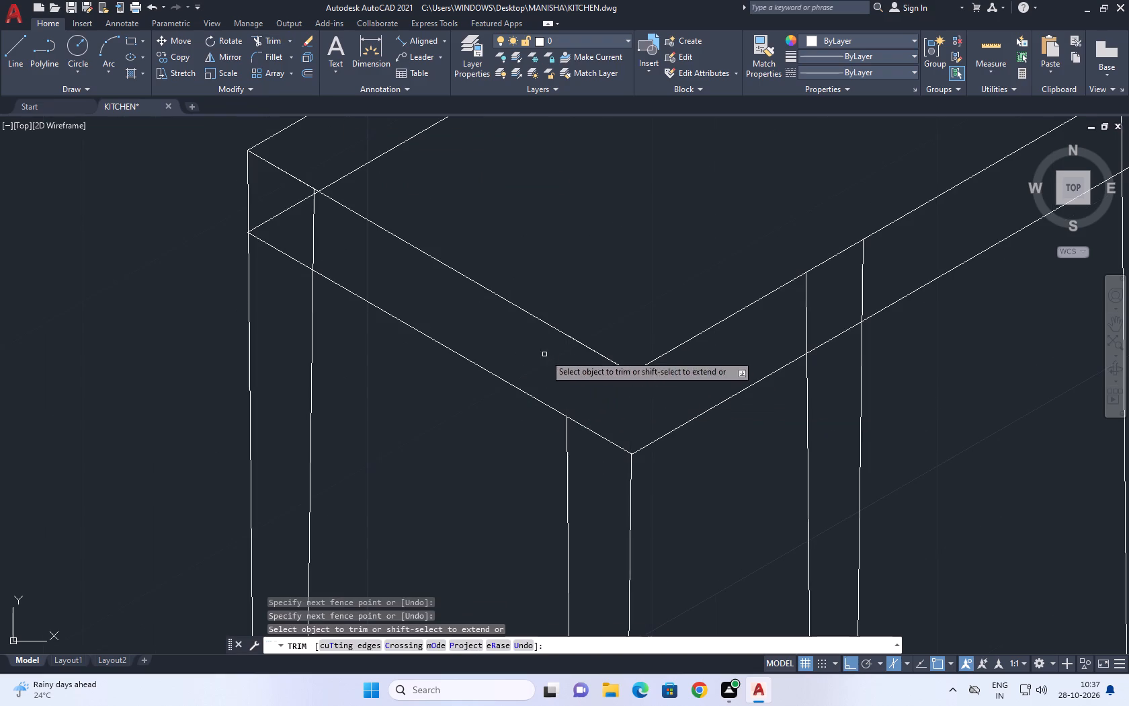
{"action": "left_click", "coordinate": [885, 256]}
{"action": "left_click", "coordinate": [809, 317]}
{"action": "double_click", "coordinate": [801, 308]}
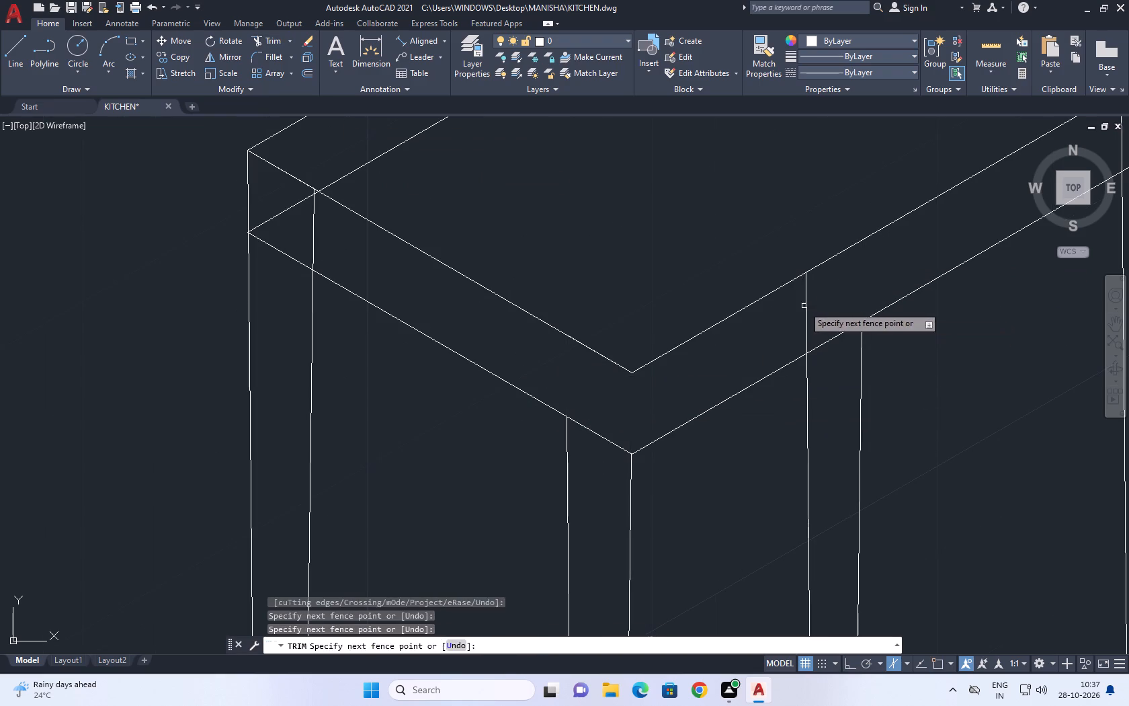
At the corner nearest the fridge cabinet, trim the inner leg line and lower outline edge crossing the thickness band, and end trimming.
{"action": "scroll", "coordinate": [586, 362], "scroll_direction": "down", "scroll_amount": 3}
{"action": "scroll", "coordinate": [529, 323], "scroll_direction": "up", "scroll_amount": 4}
{"action": "left_click", "coordinate": [501, 348]}
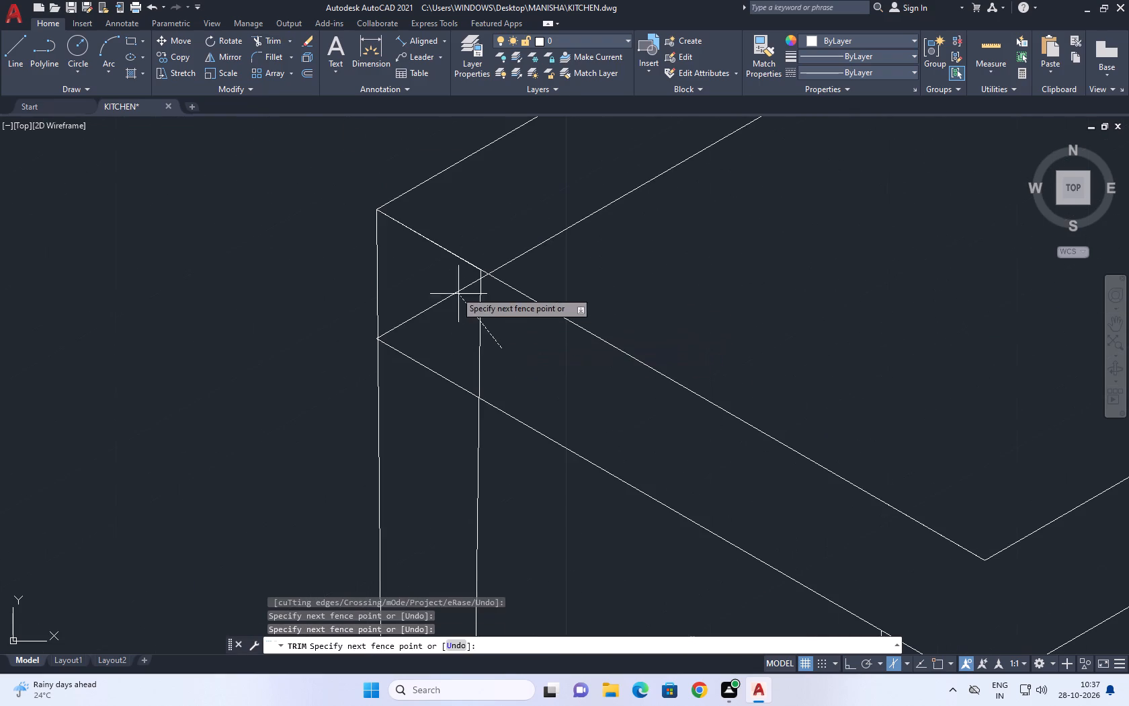
{"action": "left_click", "coordinate": [444, 278]}
{"action": "scroll", "coordinate": [481, 272], "scroll_direction": "up", "scroll_amount": 4}
{"action": "left_click", "coordinate": [496, 300]}
{"action": "left_click", "coordinate": [458, 286]}
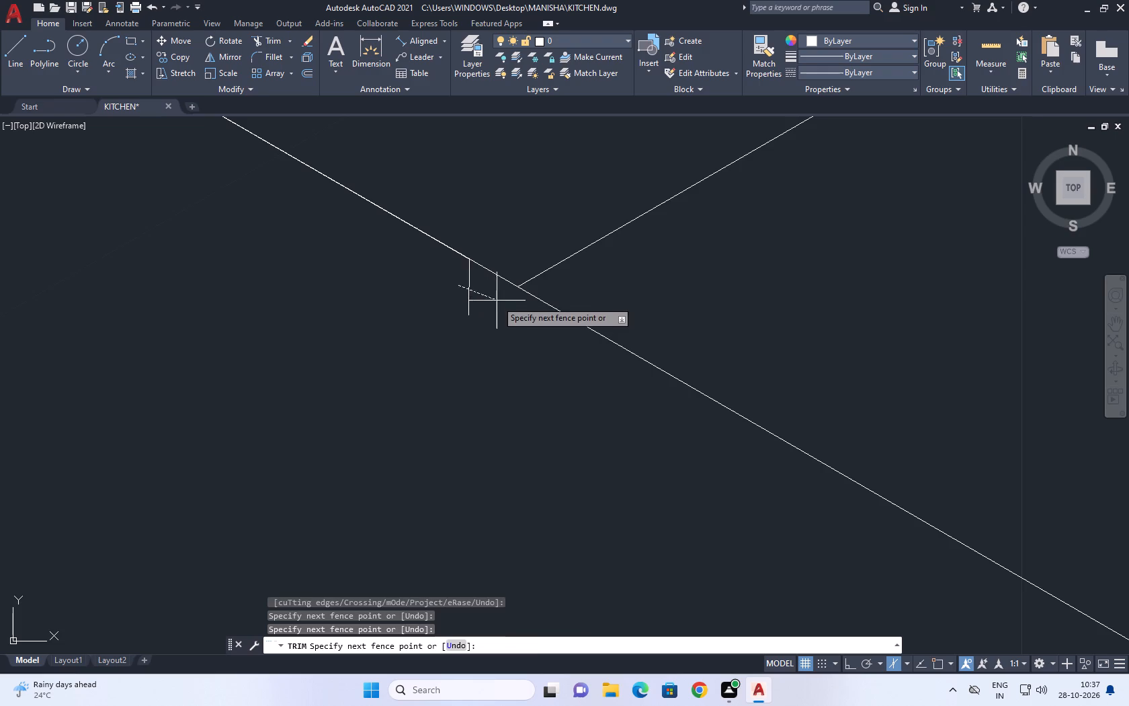
{"action": "left_click", "coordinate": [497, 301]}
{"action": "scroll", "coordinate": [489, 312], "scroll_direction": "down", "scroll_amount": 6}
{"action": "middle_click_drag", "start_coordinate": [569, 331], "coordinate": [458, 336]}
{"action": "key", "text": "Escape"}
{"action": "scroll", "coordinate": [689, 336], "scroll_direction": "down", "scroll_amount": 3}
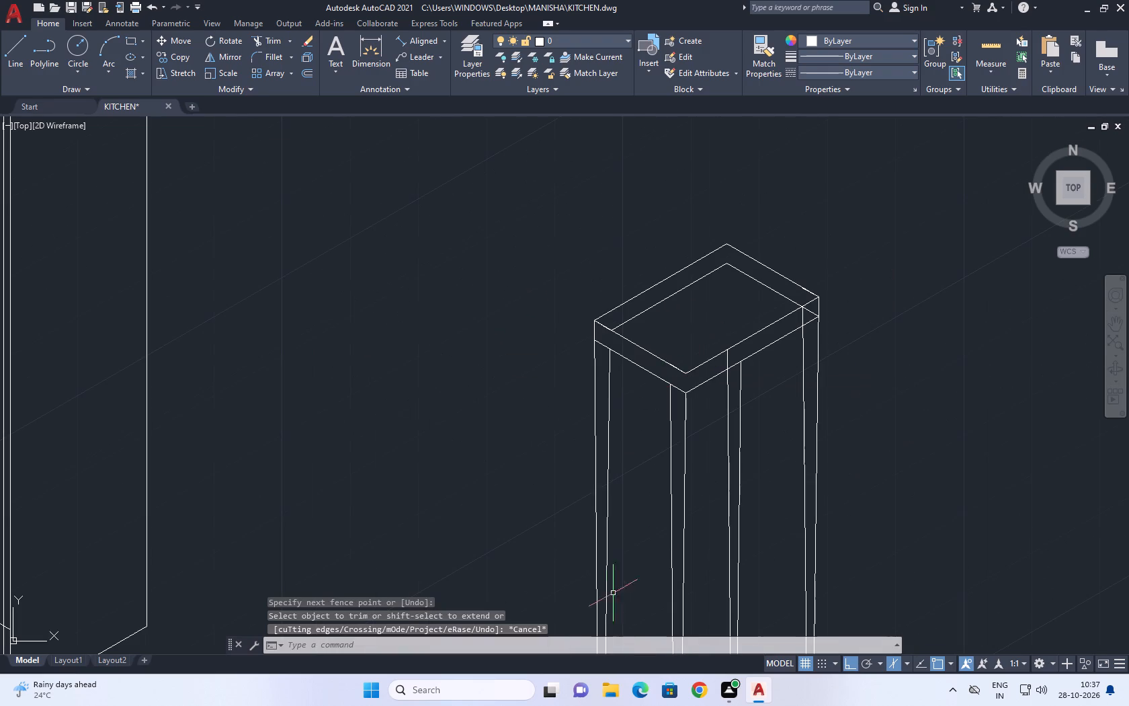